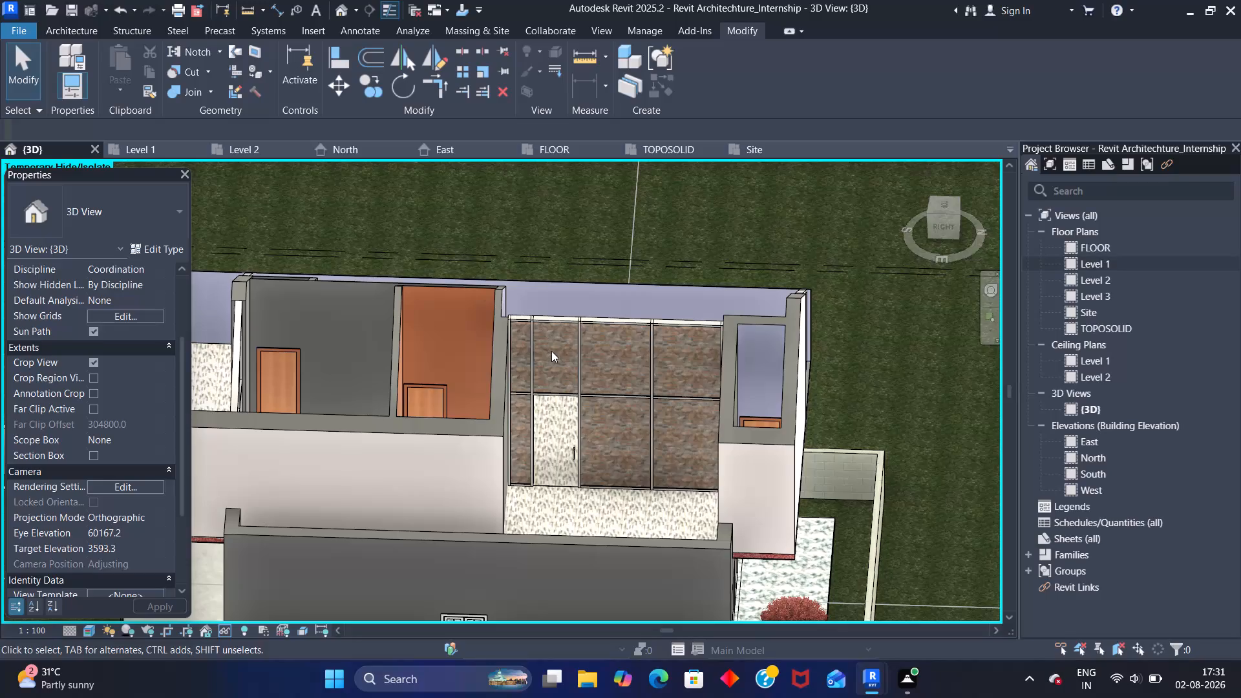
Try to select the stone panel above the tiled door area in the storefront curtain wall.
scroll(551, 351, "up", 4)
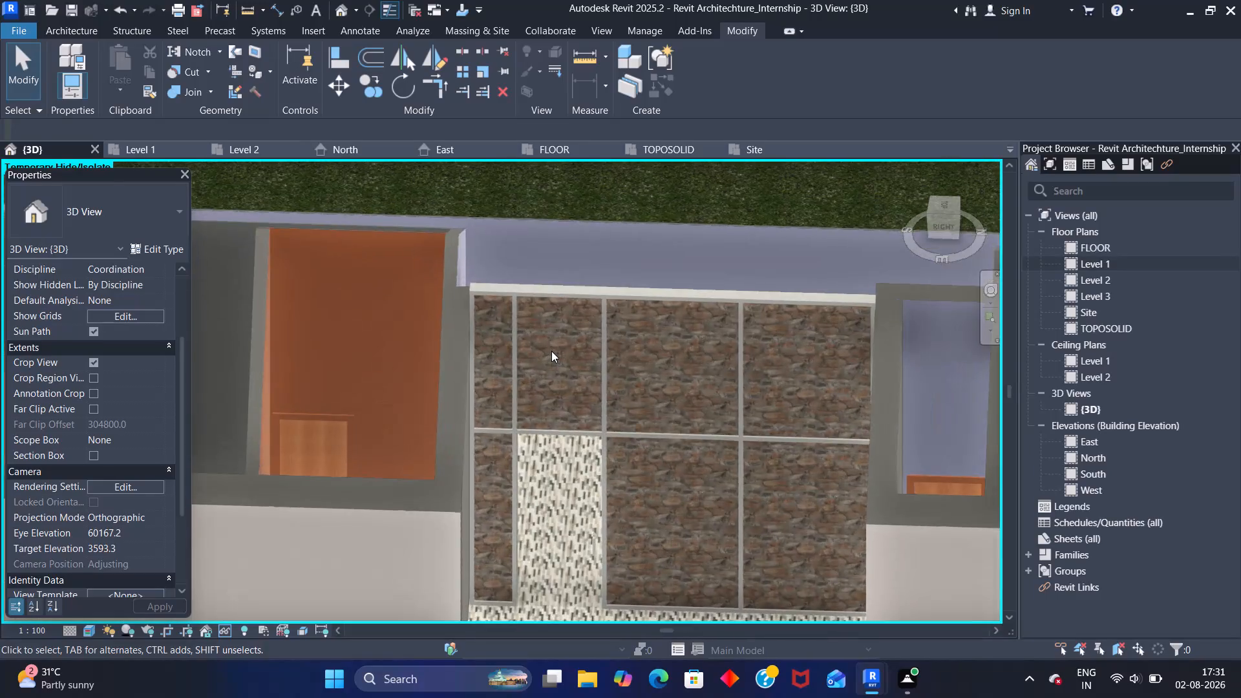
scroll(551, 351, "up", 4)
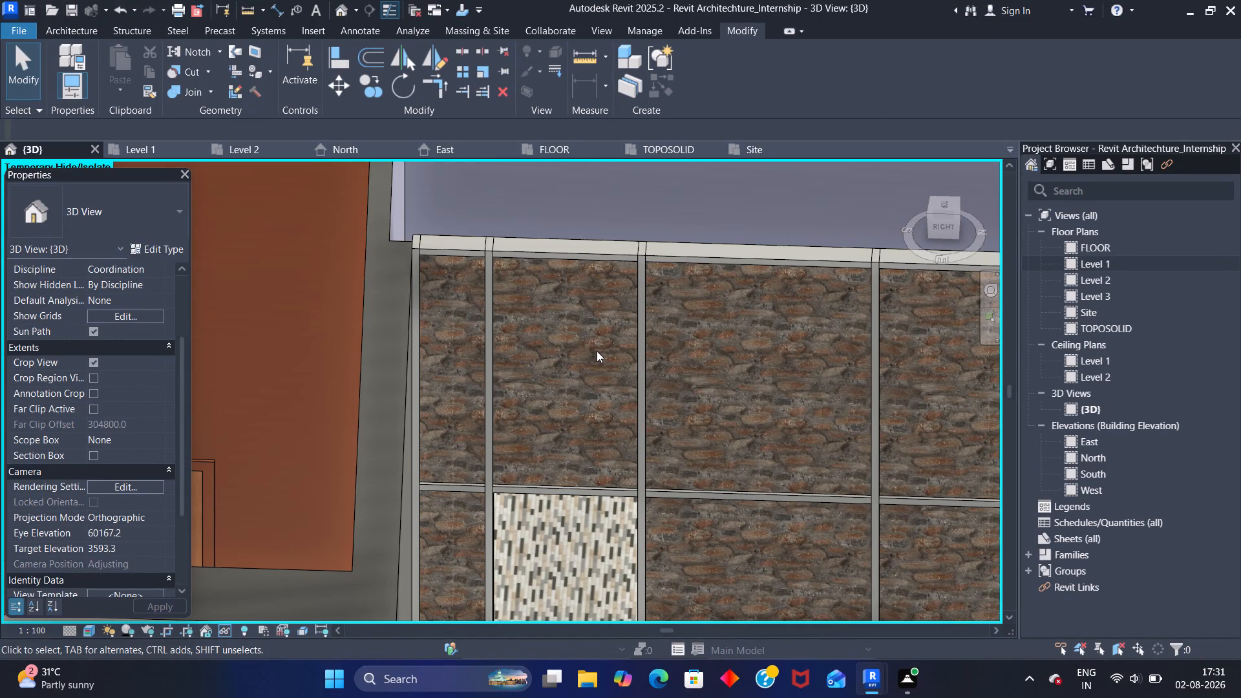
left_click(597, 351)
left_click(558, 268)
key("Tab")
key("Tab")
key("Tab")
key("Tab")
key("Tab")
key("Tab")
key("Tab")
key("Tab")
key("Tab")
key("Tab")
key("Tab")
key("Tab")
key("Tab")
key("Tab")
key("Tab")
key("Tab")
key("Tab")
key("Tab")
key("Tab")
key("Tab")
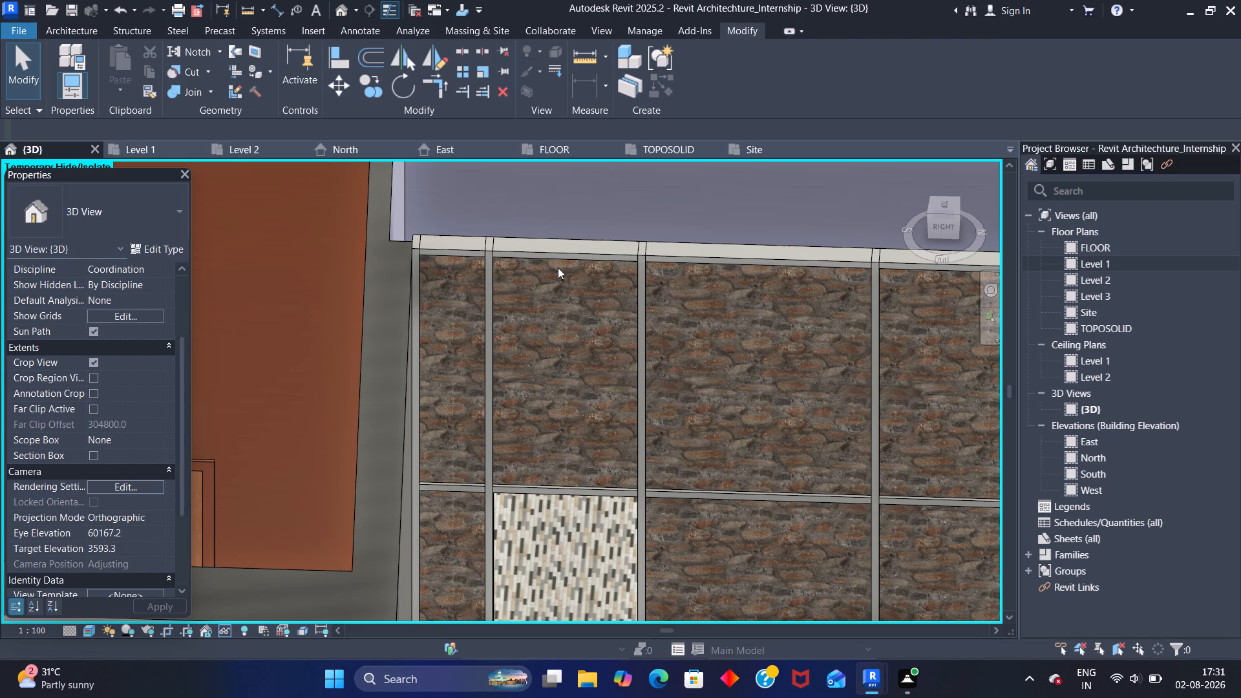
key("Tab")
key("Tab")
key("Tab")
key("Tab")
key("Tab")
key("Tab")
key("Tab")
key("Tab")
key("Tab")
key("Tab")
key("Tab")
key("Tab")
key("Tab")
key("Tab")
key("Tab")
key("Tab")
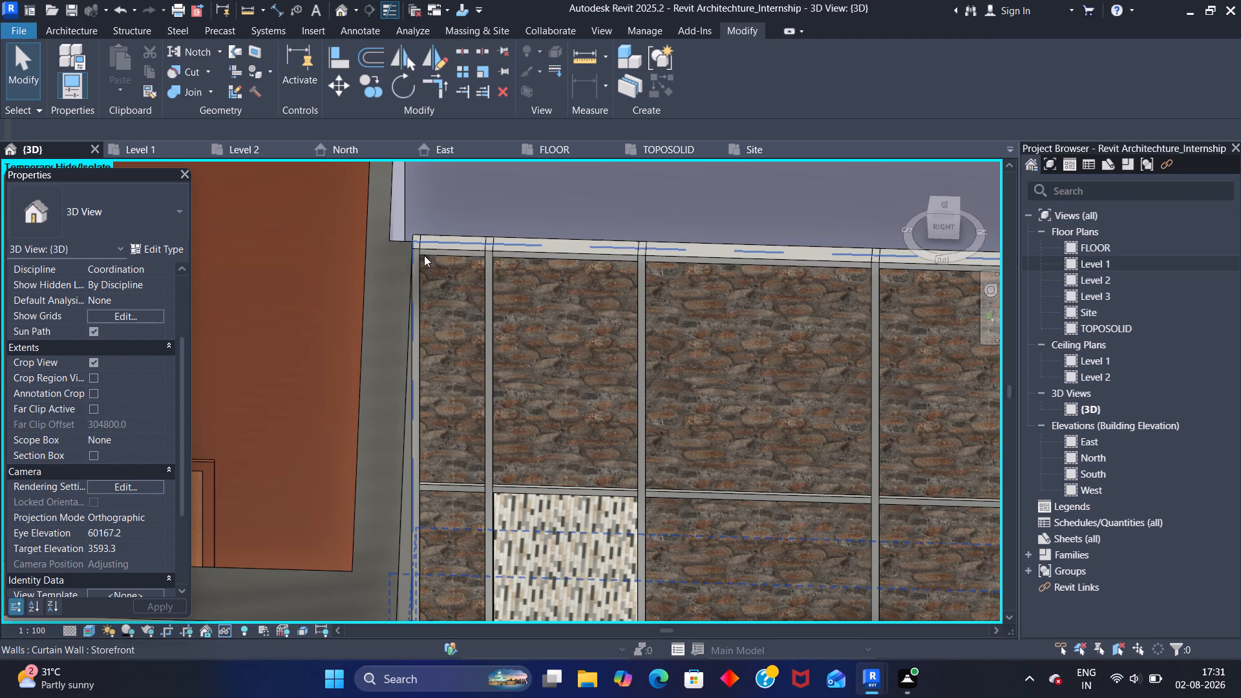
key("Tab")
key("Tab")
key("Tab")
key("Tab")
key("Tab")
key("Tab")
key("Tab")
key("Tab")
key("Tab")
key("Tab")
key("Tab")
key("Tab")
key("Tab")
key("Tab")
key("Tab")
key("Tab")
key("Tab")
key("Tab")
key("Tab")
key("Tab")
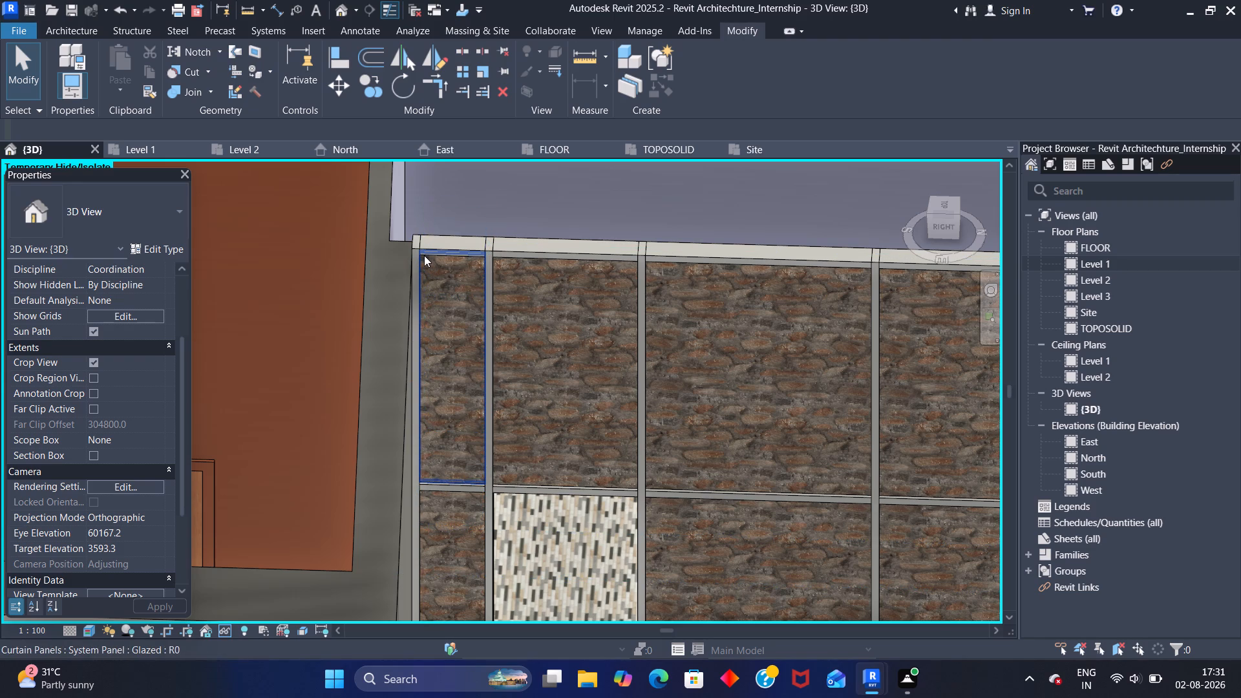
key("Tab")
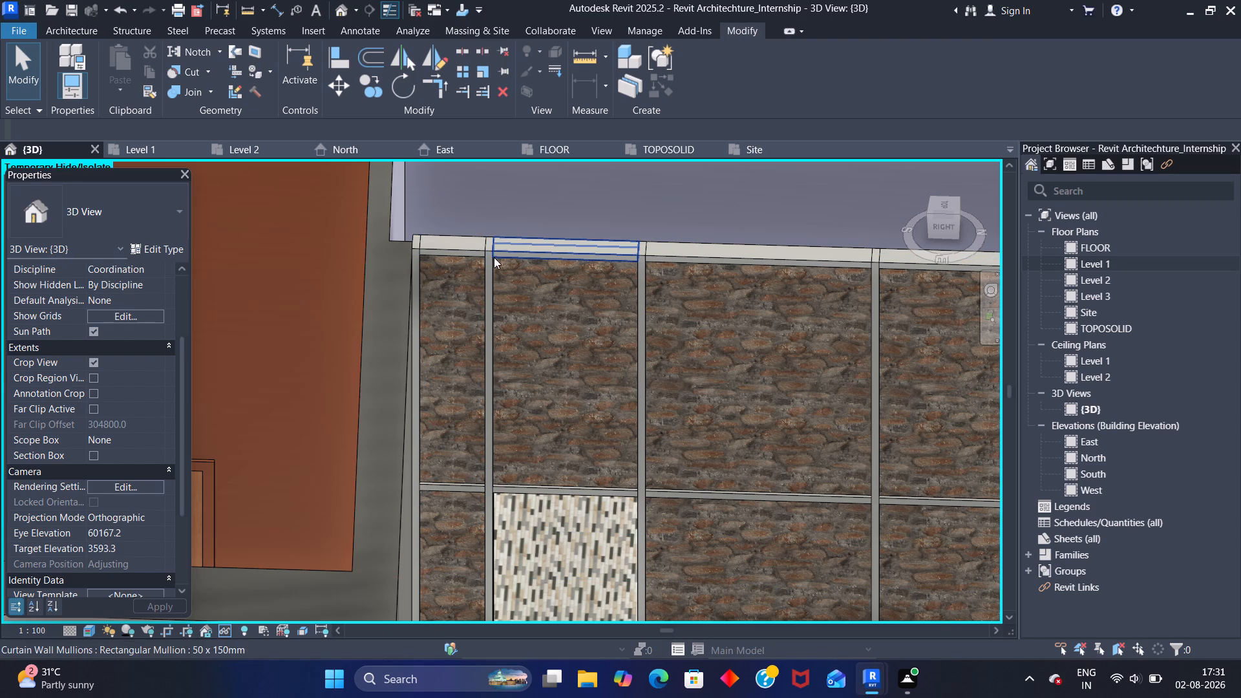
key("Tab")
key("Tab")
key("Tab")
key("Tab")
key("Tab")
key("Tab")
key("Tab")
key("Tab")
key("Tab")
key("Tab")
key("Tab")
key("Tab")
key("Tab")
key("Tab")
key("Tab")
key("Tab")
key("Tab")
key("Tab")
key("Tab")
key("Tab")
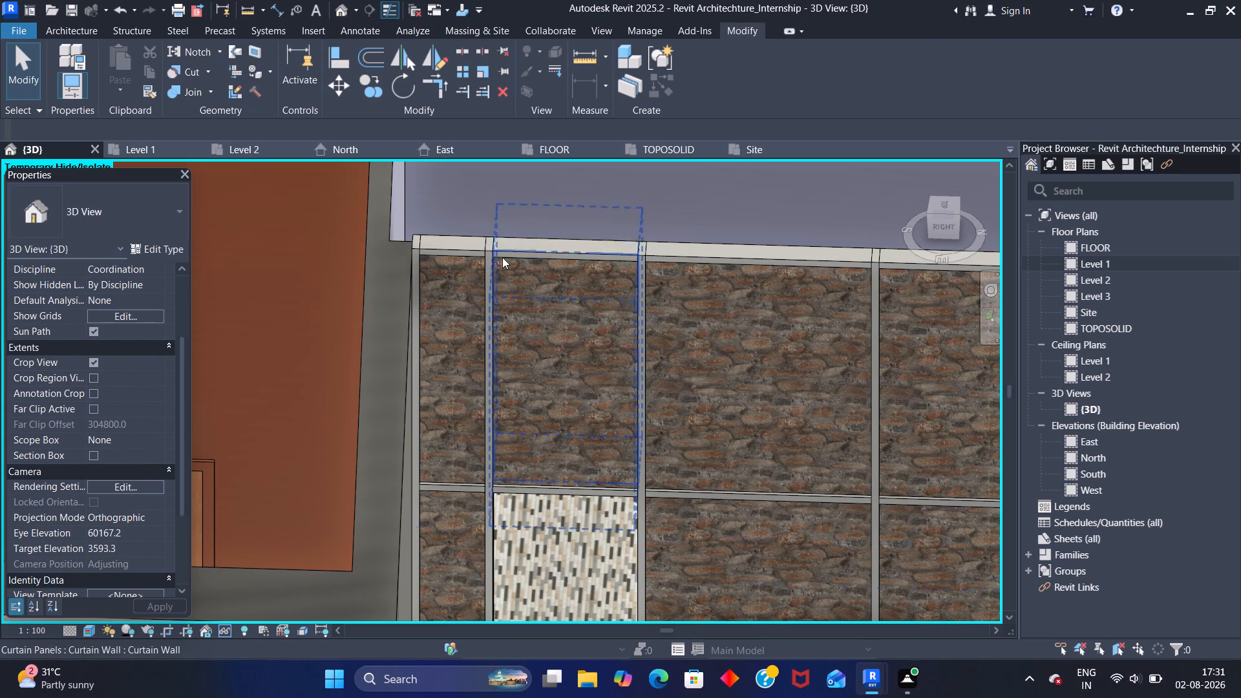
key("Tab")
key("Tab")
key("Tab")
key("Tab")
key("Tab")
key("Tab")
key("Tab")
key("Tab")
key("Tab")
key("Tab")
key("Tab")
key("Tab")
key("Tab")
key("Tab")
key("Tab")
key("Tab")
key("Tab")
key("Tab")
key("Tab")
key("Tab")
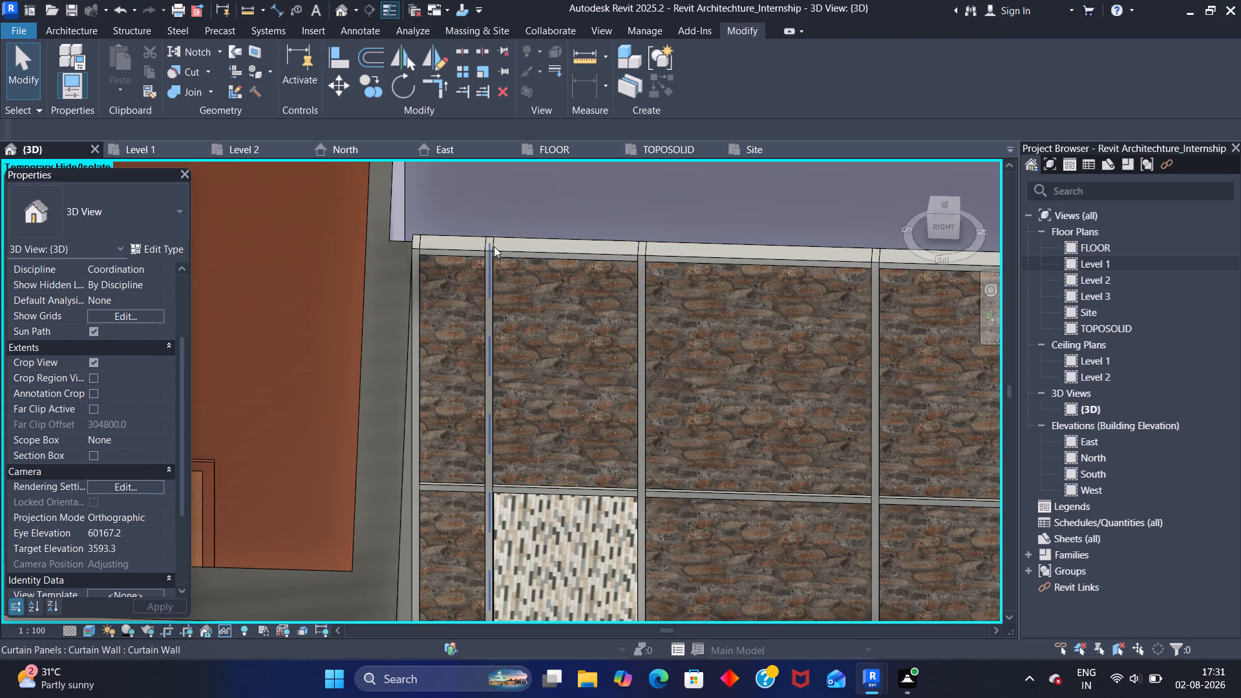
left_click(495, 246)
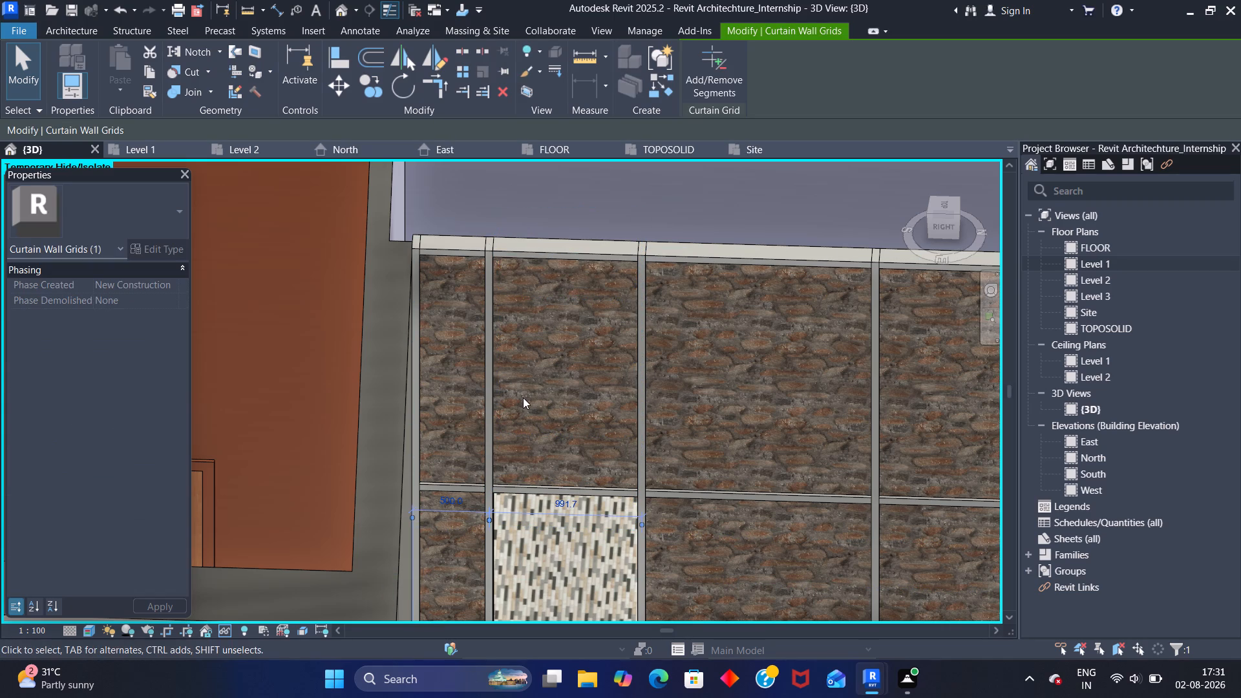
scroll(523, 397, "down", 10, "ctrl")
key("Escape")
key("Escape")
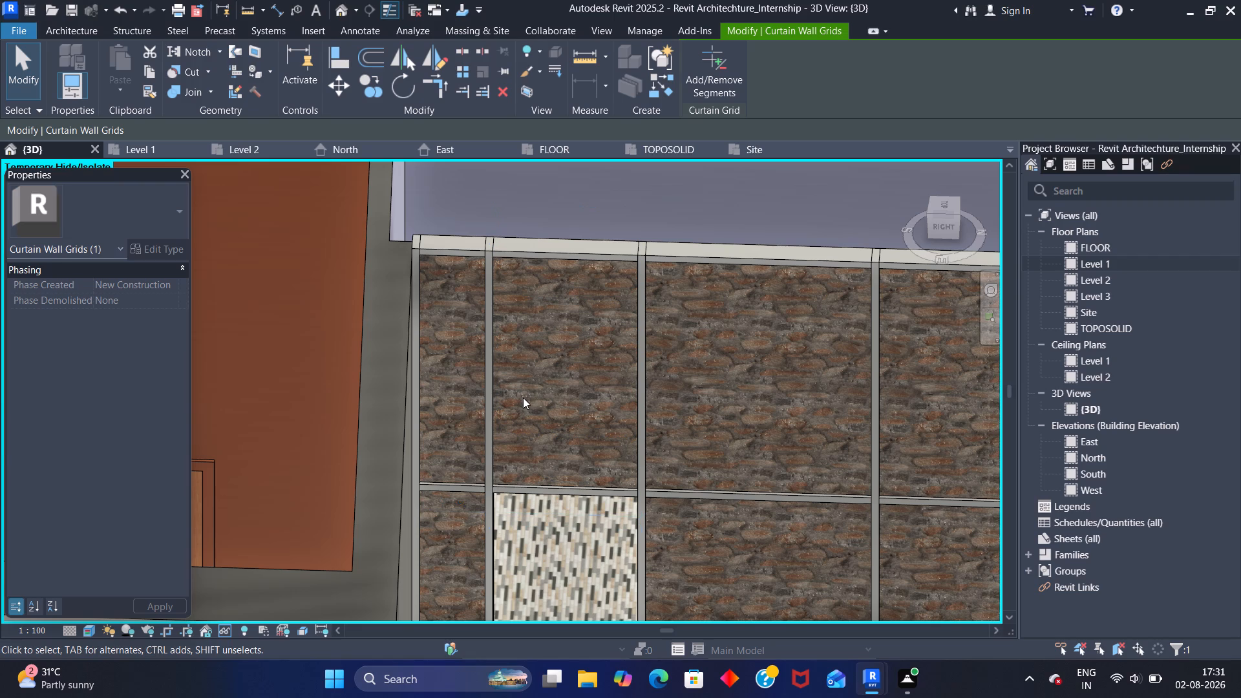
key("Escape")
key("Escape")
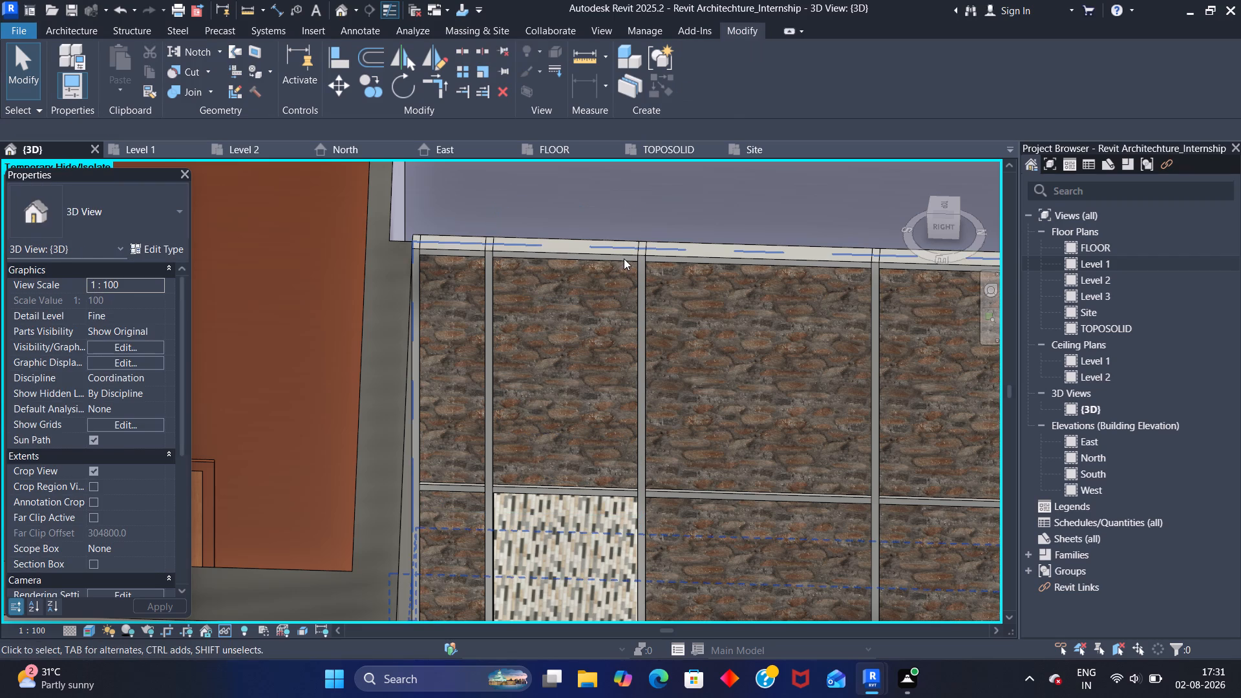
Temporarily isolate the Level 2 Storefront curtain wall element in the 3D view.
left_click(624, 259)
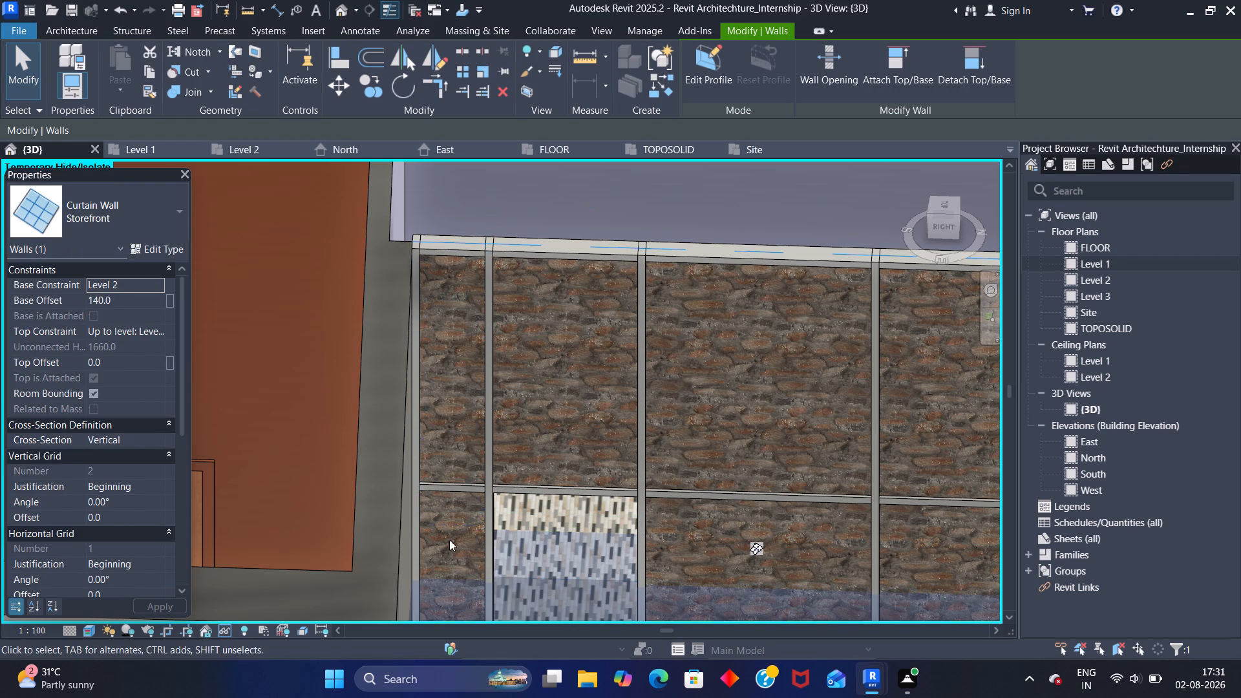
left_click(227, 632)
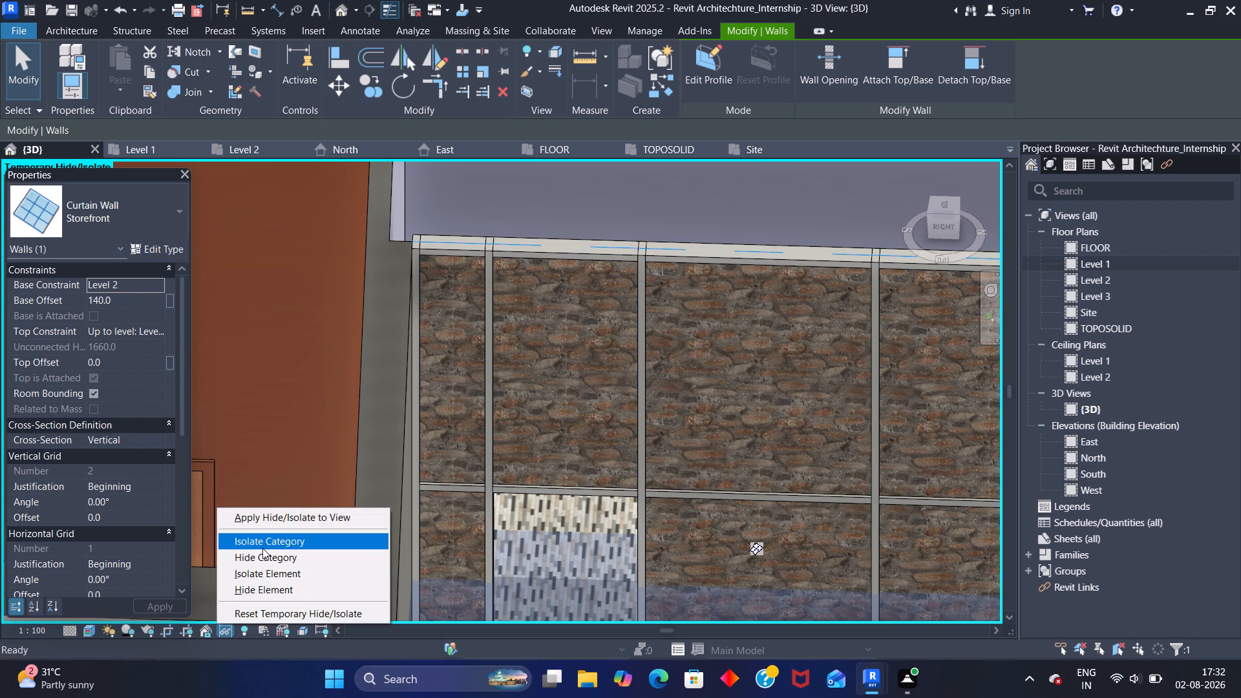
left_click(267, 571)
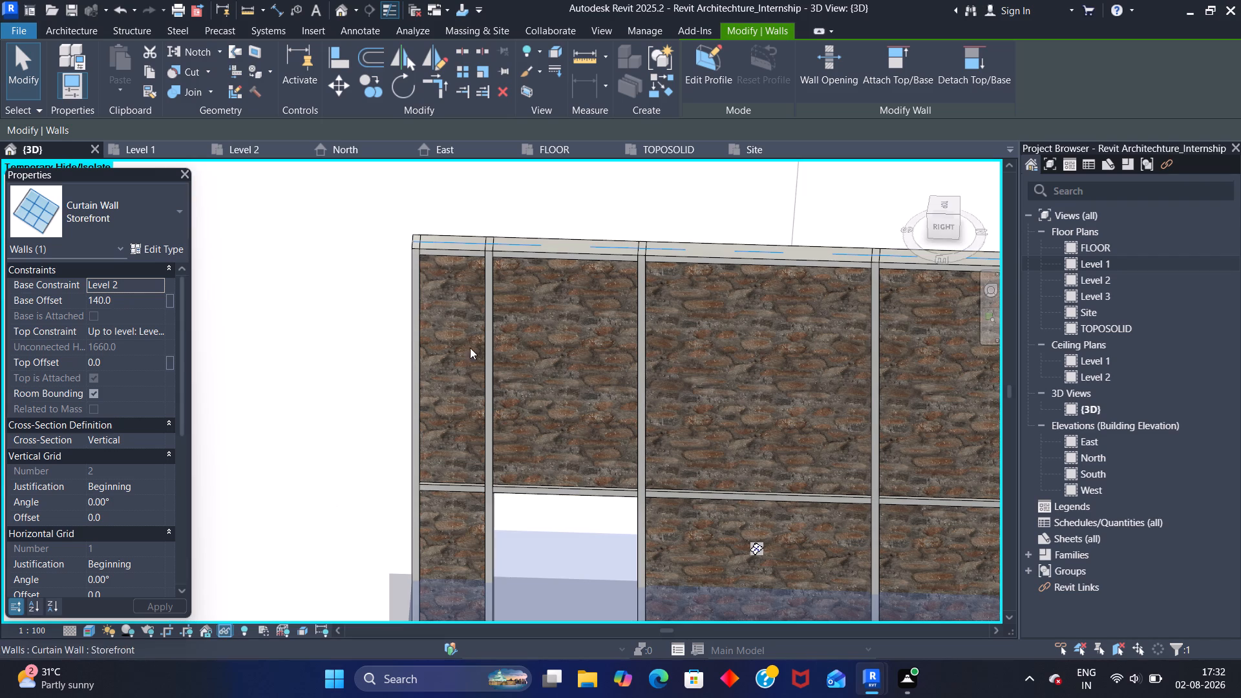
left_click(520, 186)
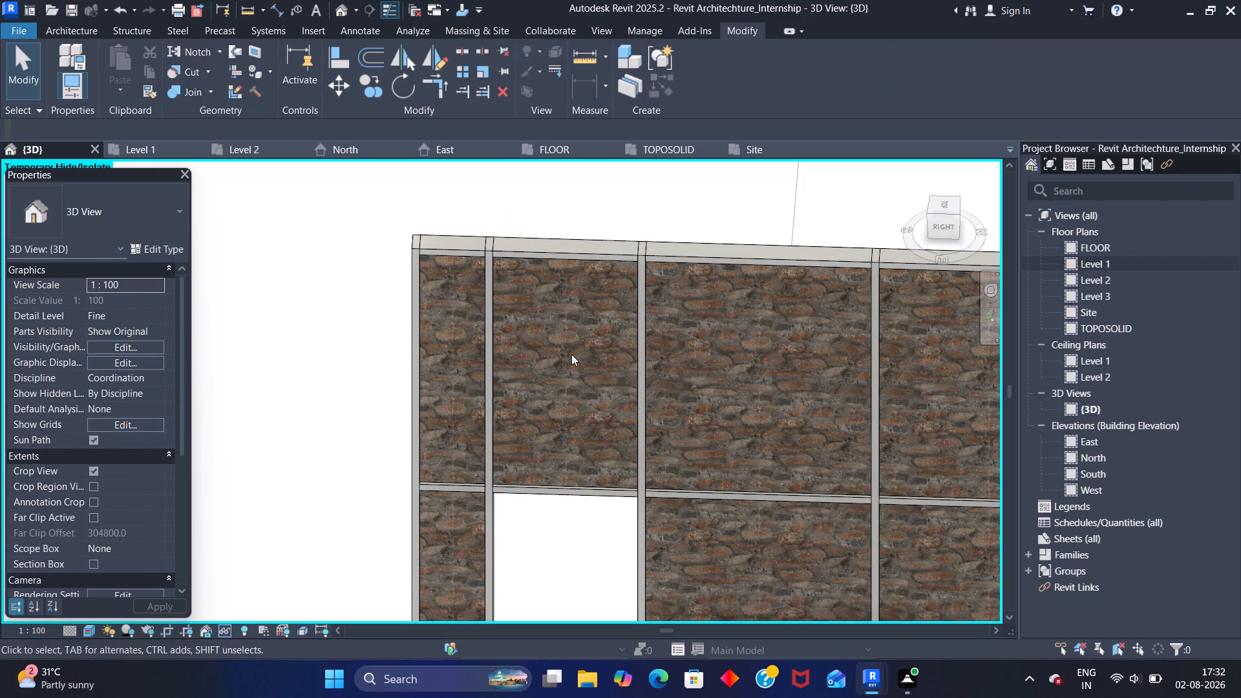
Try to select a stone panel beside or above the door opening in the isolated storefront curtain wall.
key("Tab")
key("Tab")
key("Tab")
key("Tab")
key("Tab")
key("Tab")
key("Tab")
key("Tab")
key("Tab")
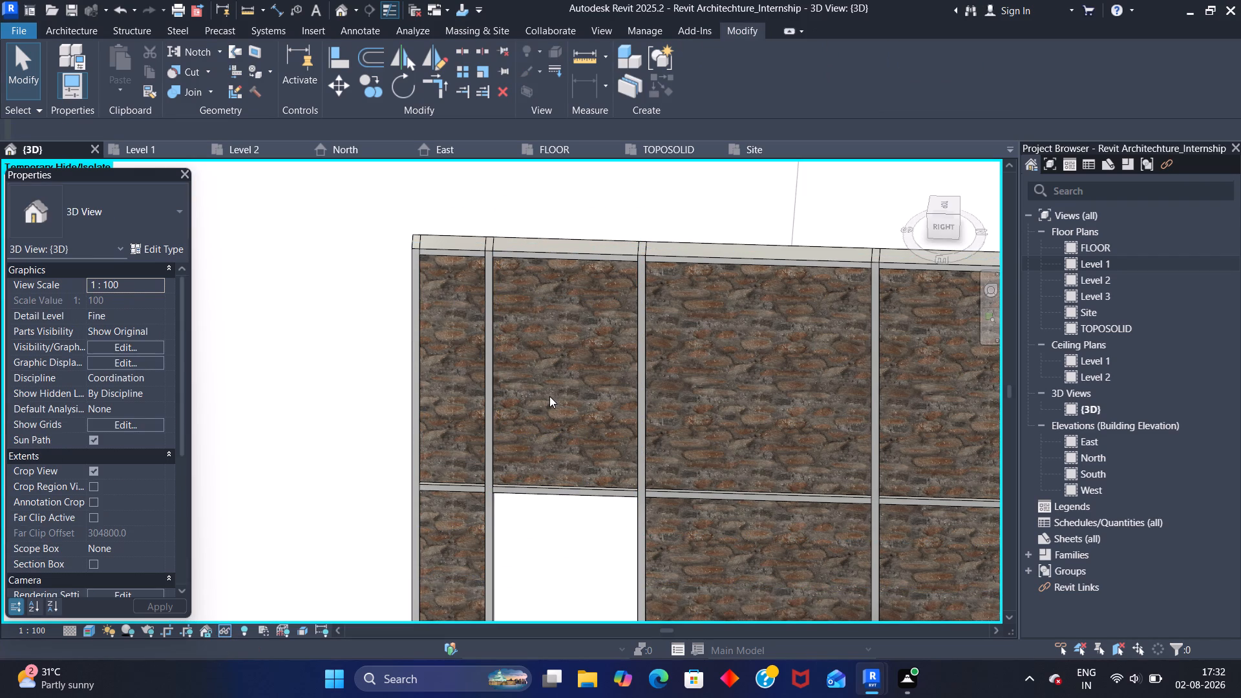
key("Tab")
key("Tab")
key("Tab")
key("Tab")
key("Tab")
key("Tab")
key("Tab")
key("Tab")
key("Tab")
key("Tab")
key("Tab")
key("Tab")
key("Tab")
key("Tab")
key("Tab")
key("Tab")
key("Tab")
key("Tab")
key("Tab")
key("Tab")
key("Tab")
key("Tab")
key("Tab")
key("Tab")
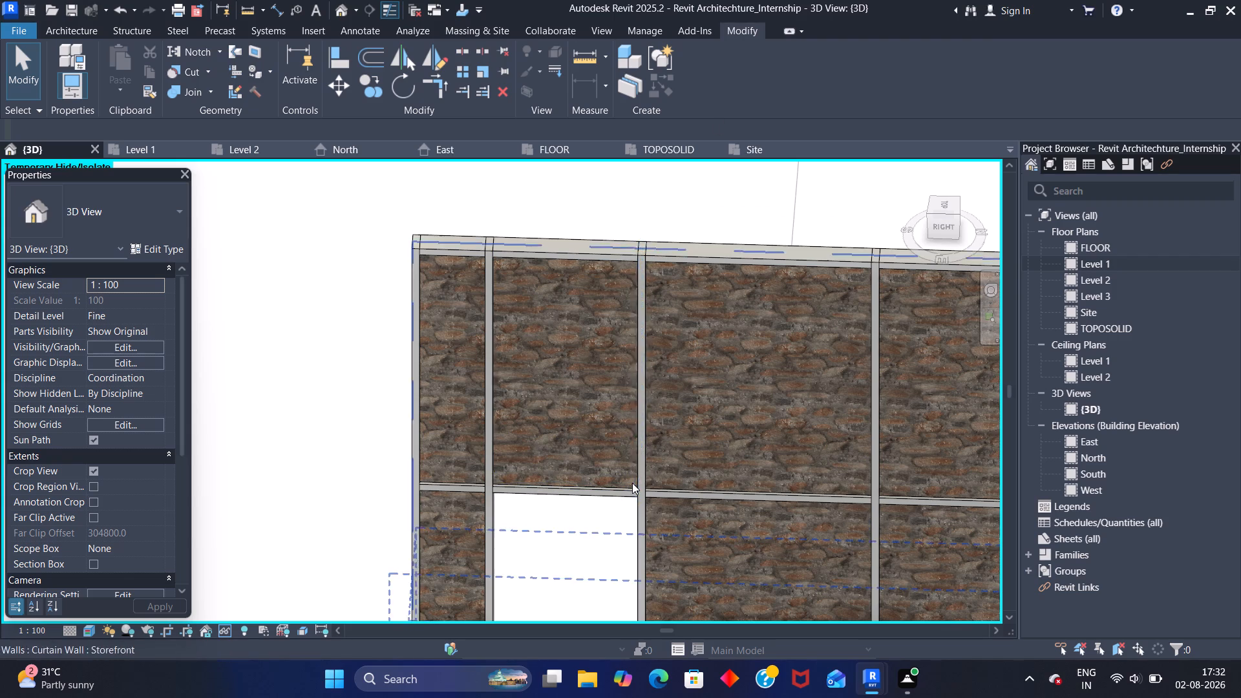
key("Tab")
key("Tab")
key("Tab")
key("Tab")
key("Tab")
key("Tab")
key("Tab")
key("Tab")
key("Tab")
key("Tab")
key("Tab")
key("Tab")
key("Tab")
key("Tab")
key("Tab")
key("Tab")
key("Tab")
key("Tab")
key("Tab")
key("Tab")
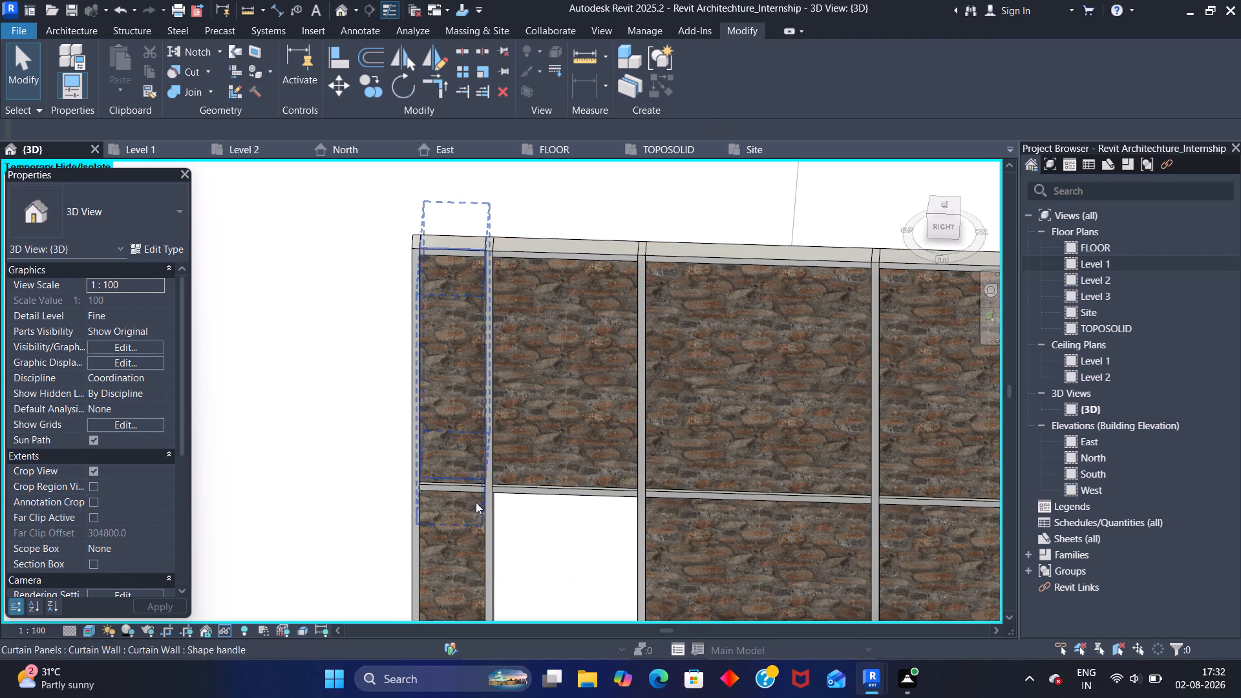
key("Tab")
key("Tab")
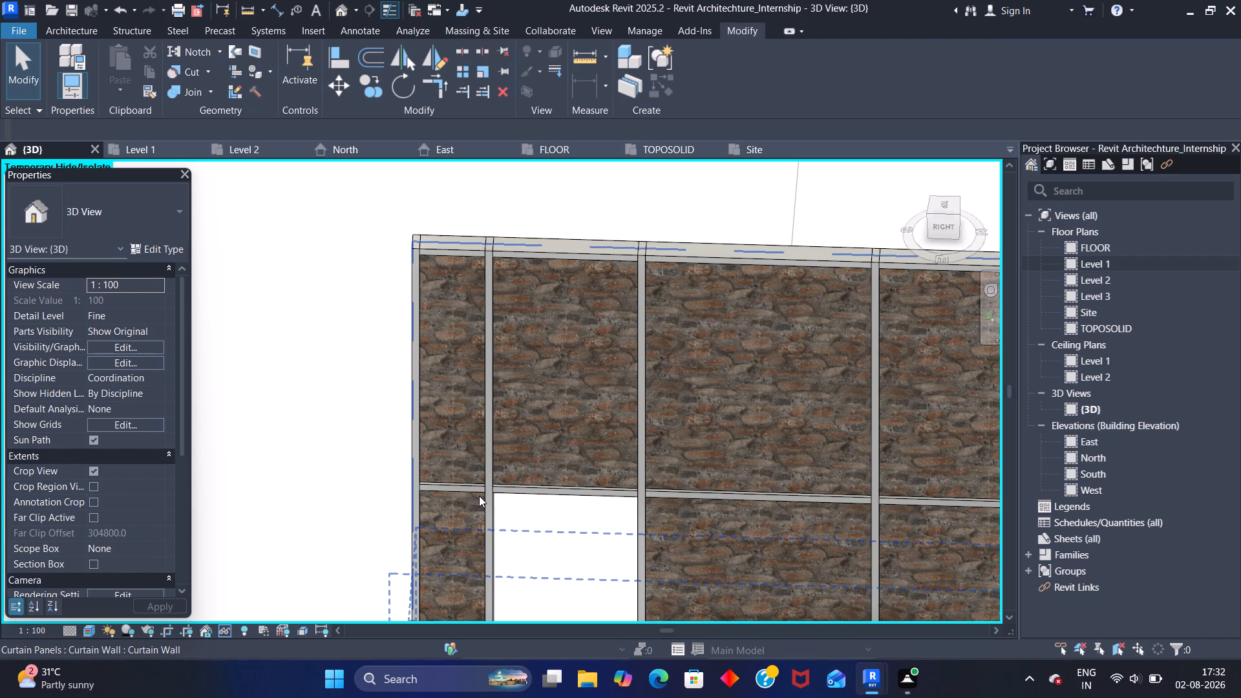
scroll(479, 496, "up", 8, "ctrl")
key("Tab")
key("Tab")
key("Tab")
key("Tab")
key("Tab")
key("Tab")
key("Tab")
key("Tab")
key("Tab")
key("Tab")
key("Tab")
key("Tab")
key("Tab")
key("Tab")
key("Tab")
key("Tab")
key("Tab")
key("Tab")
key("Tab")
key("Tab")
Select all instances of the 50 x 150mm Rectangular Mullion in the isolated wall and temporarily hide them.
scroll(479, 496, "up", 9)
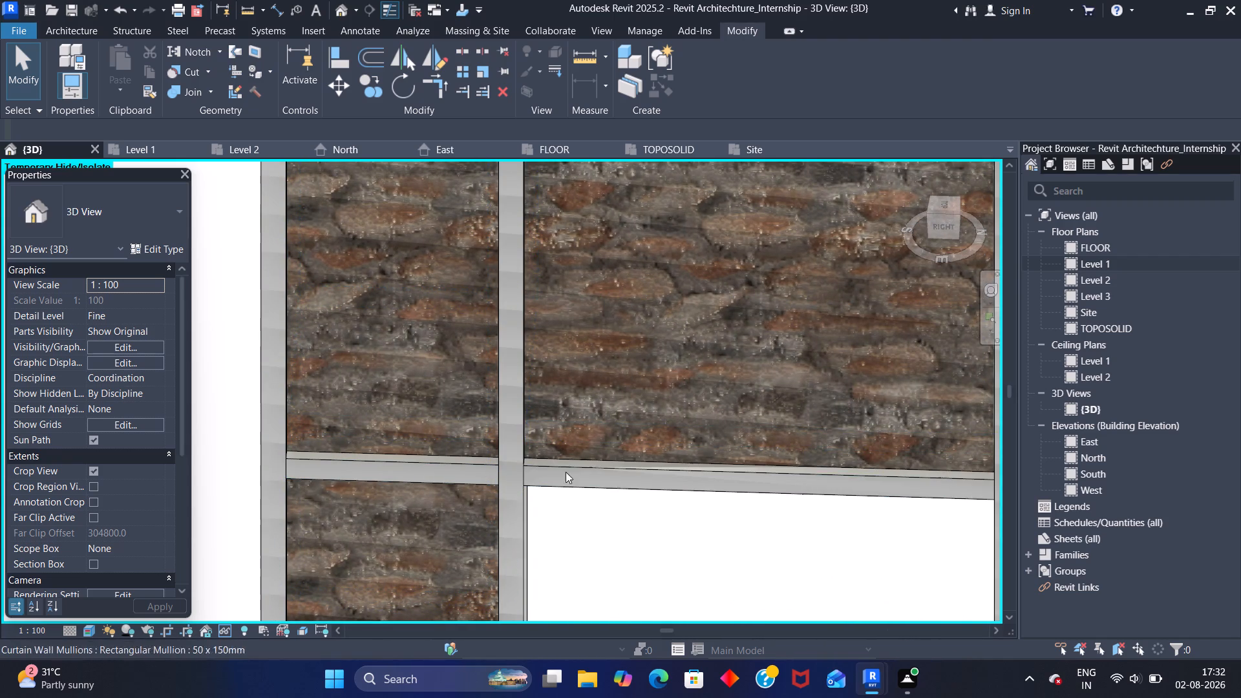
left_click(584, 468)
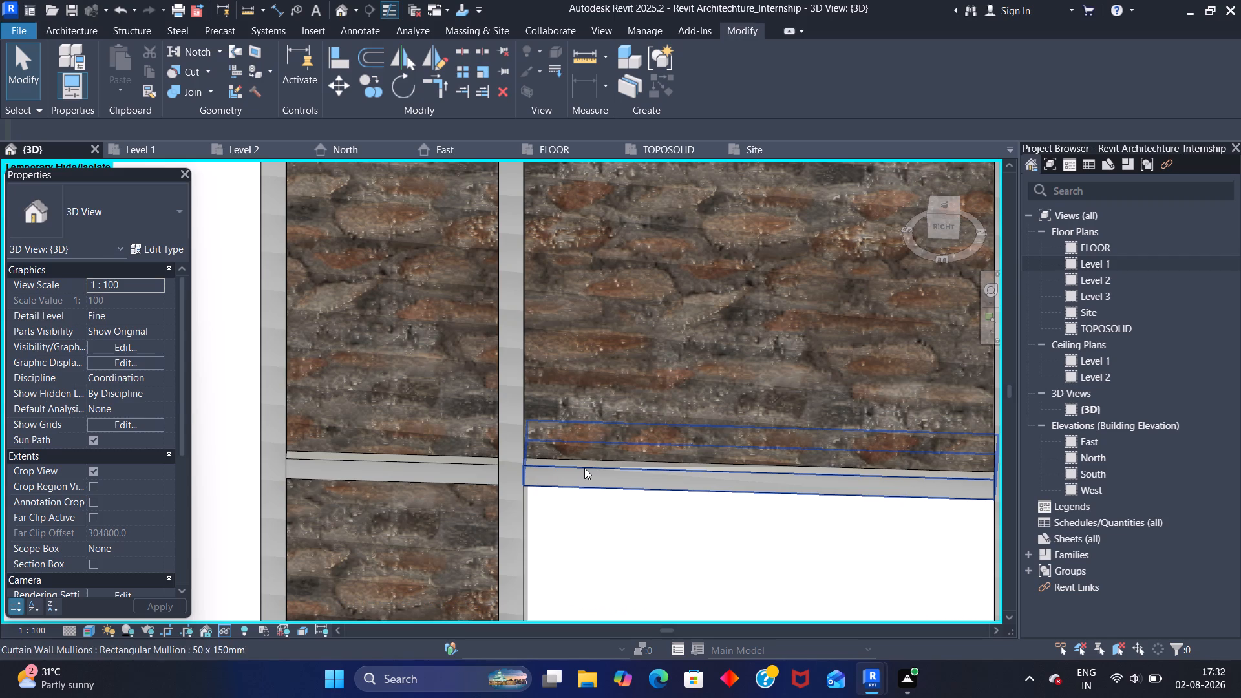
type("sa")
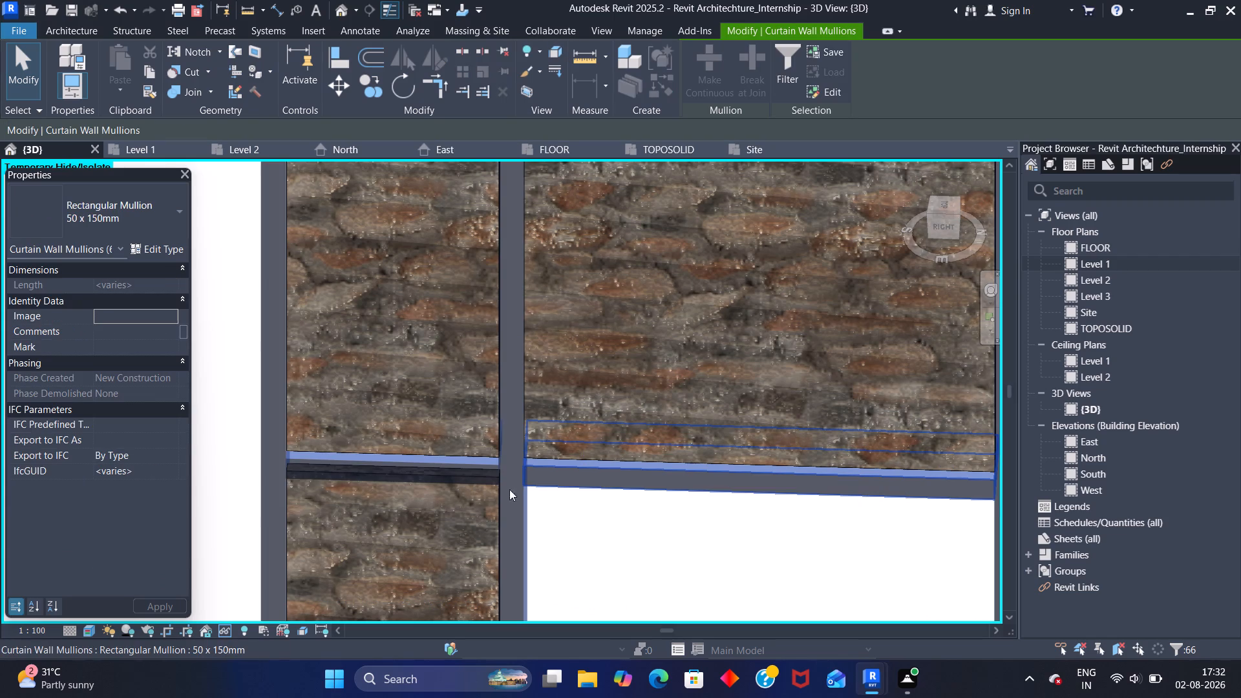
left_click(224, 631)
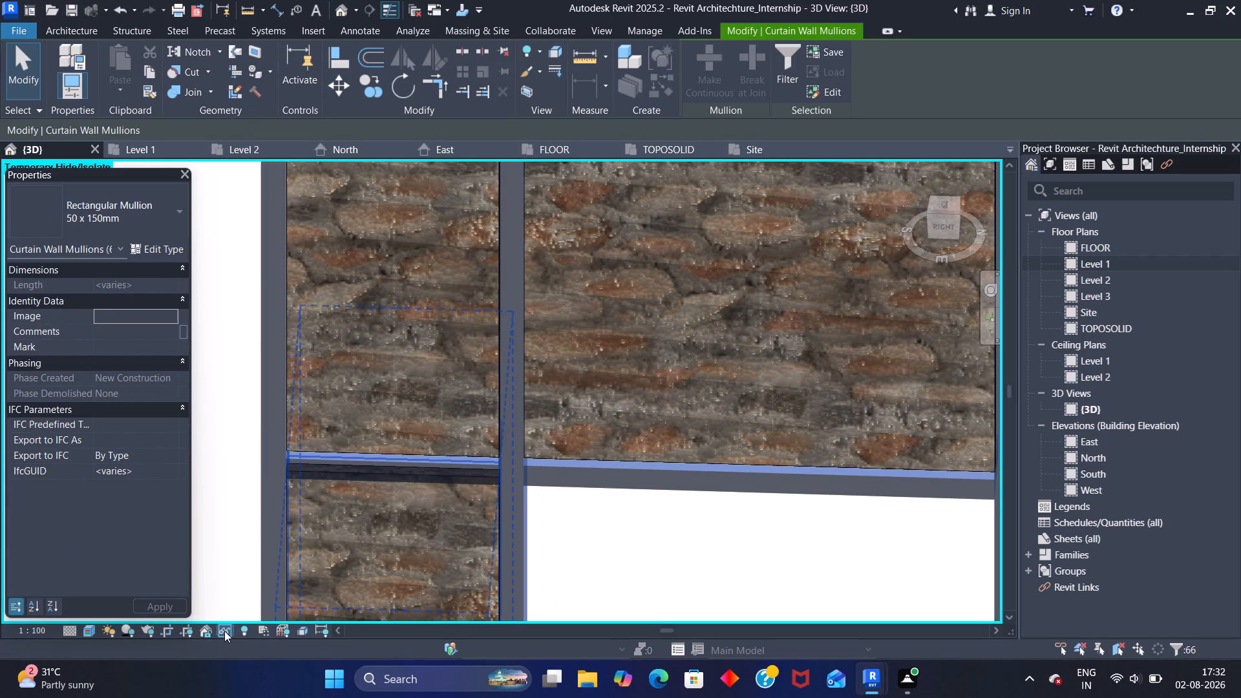
left_click(279, 593)
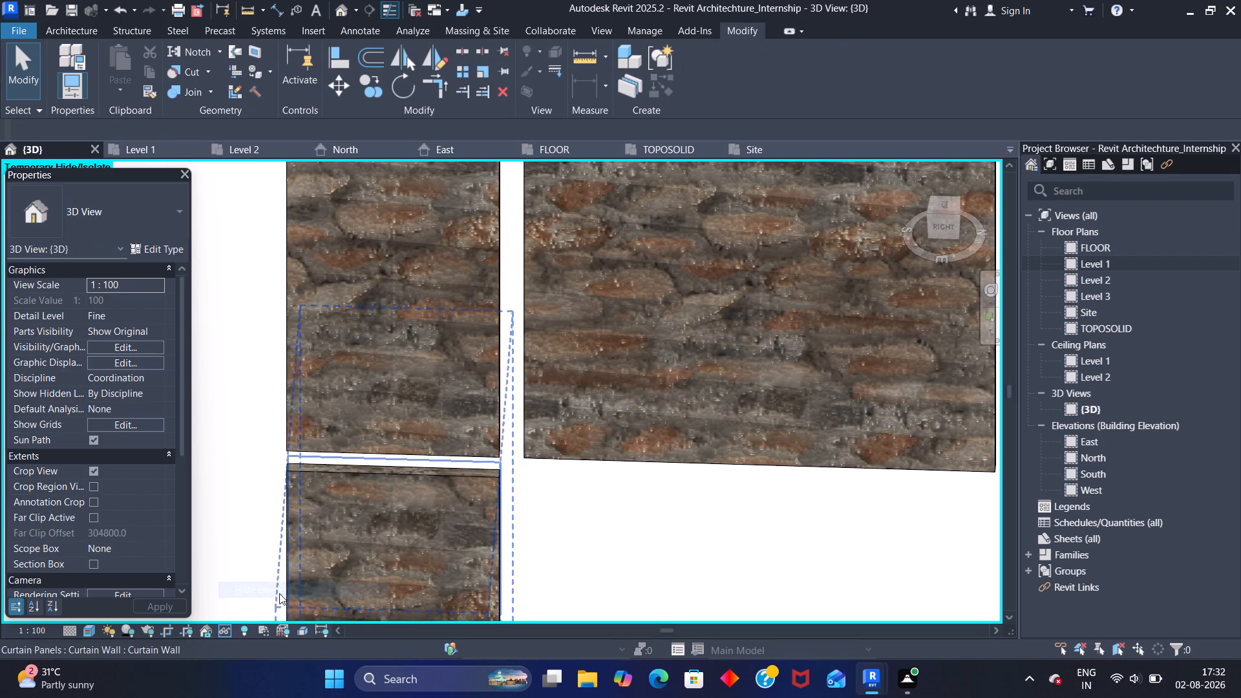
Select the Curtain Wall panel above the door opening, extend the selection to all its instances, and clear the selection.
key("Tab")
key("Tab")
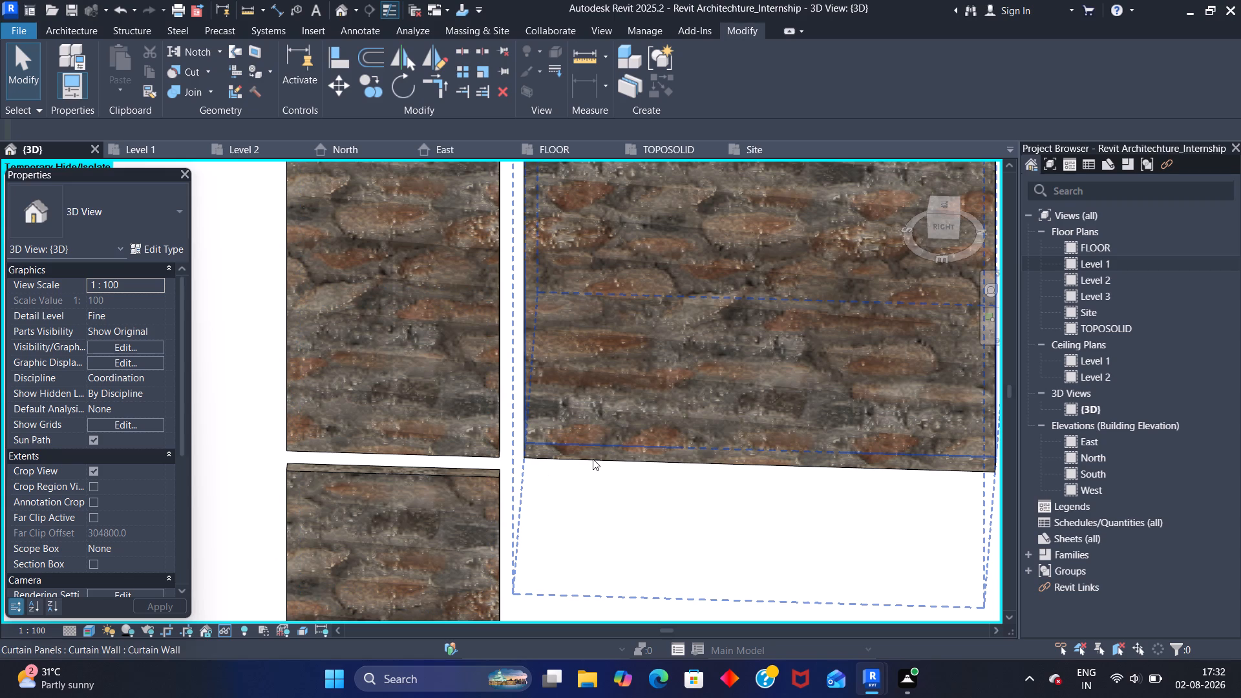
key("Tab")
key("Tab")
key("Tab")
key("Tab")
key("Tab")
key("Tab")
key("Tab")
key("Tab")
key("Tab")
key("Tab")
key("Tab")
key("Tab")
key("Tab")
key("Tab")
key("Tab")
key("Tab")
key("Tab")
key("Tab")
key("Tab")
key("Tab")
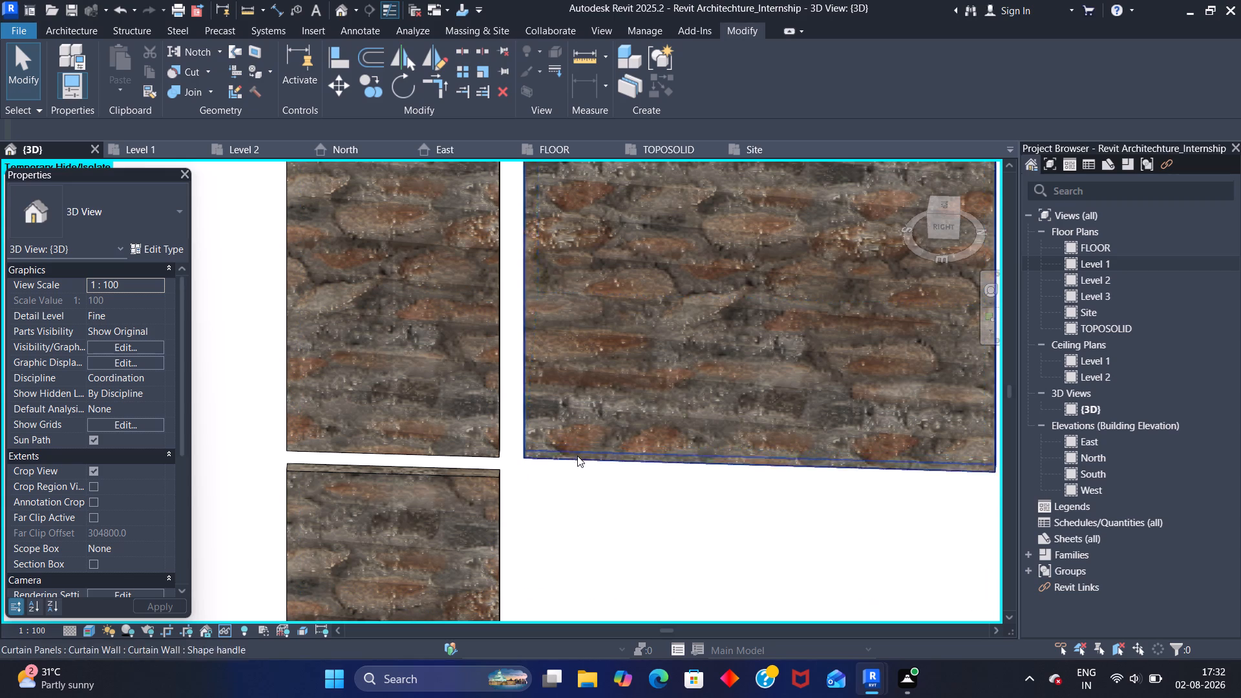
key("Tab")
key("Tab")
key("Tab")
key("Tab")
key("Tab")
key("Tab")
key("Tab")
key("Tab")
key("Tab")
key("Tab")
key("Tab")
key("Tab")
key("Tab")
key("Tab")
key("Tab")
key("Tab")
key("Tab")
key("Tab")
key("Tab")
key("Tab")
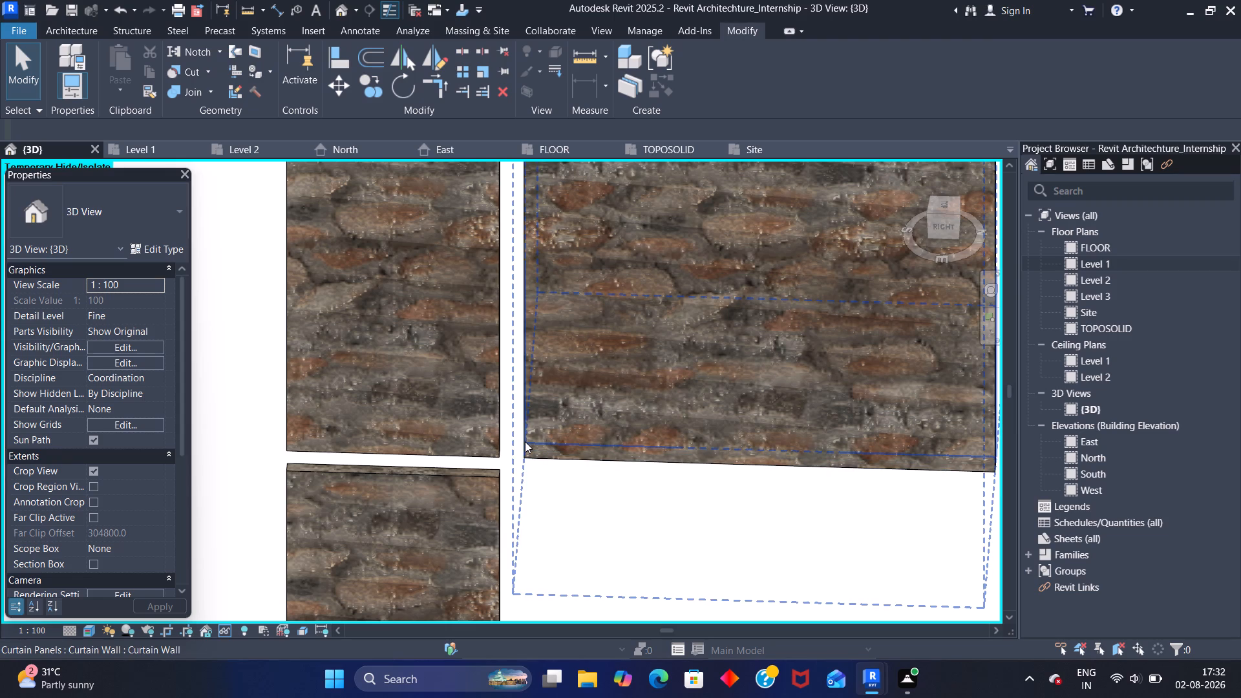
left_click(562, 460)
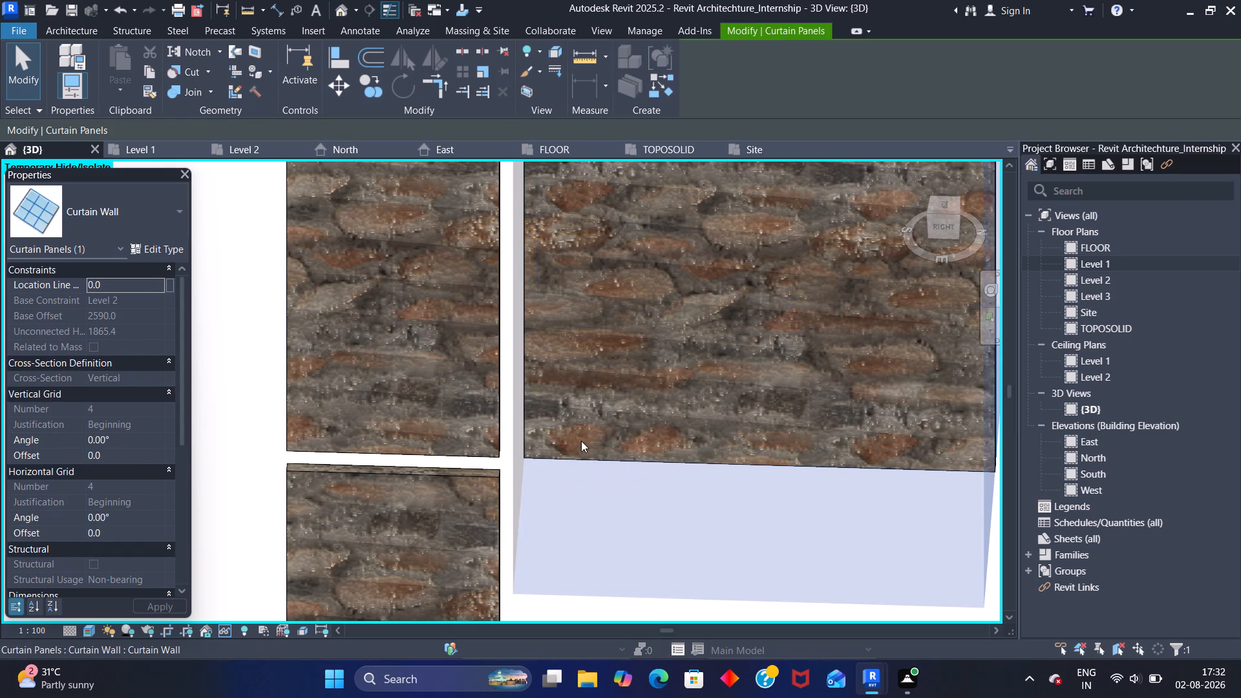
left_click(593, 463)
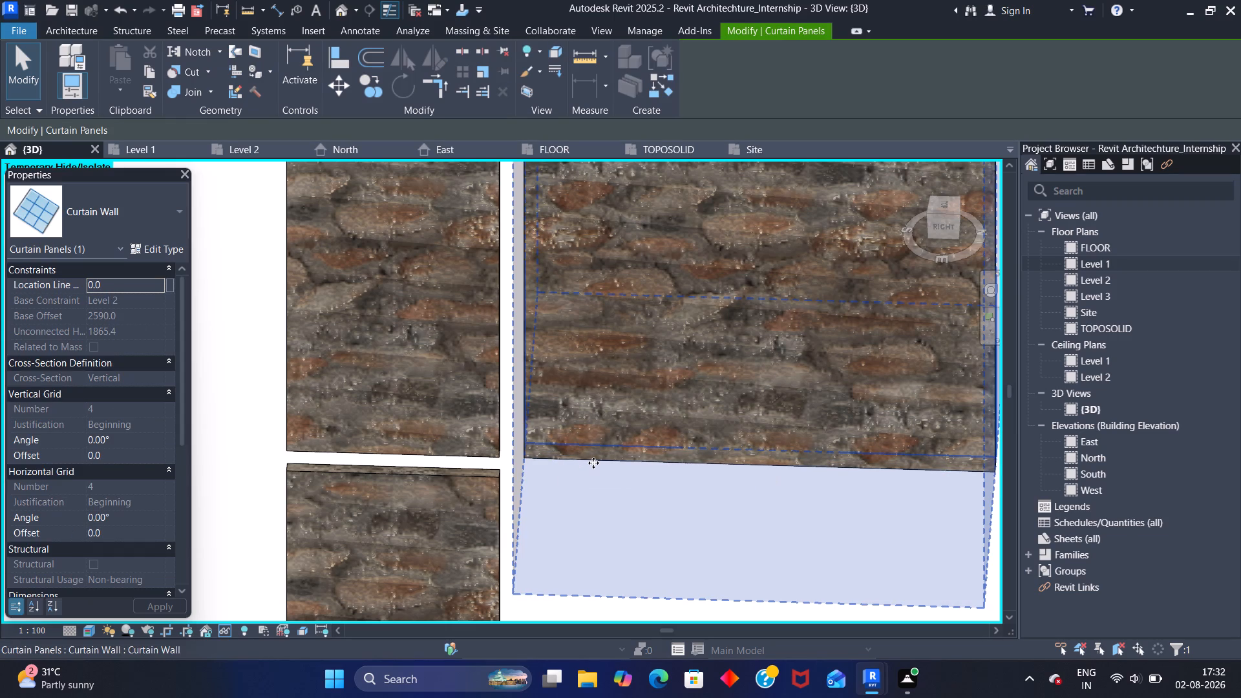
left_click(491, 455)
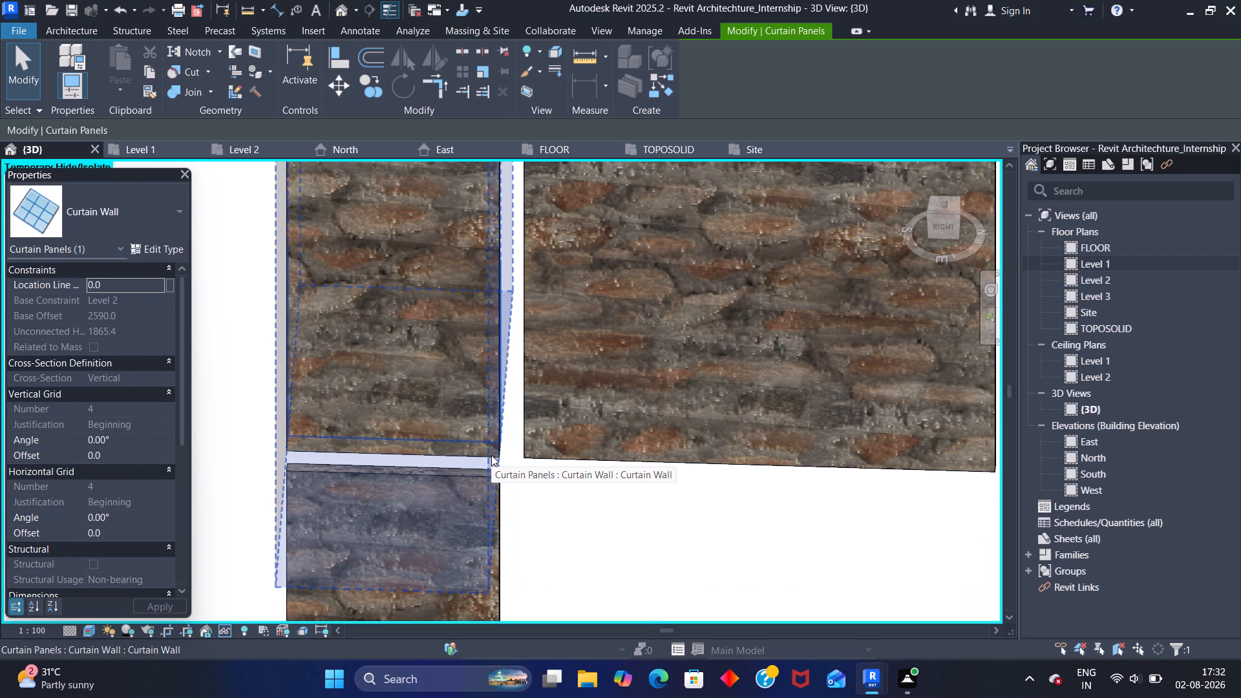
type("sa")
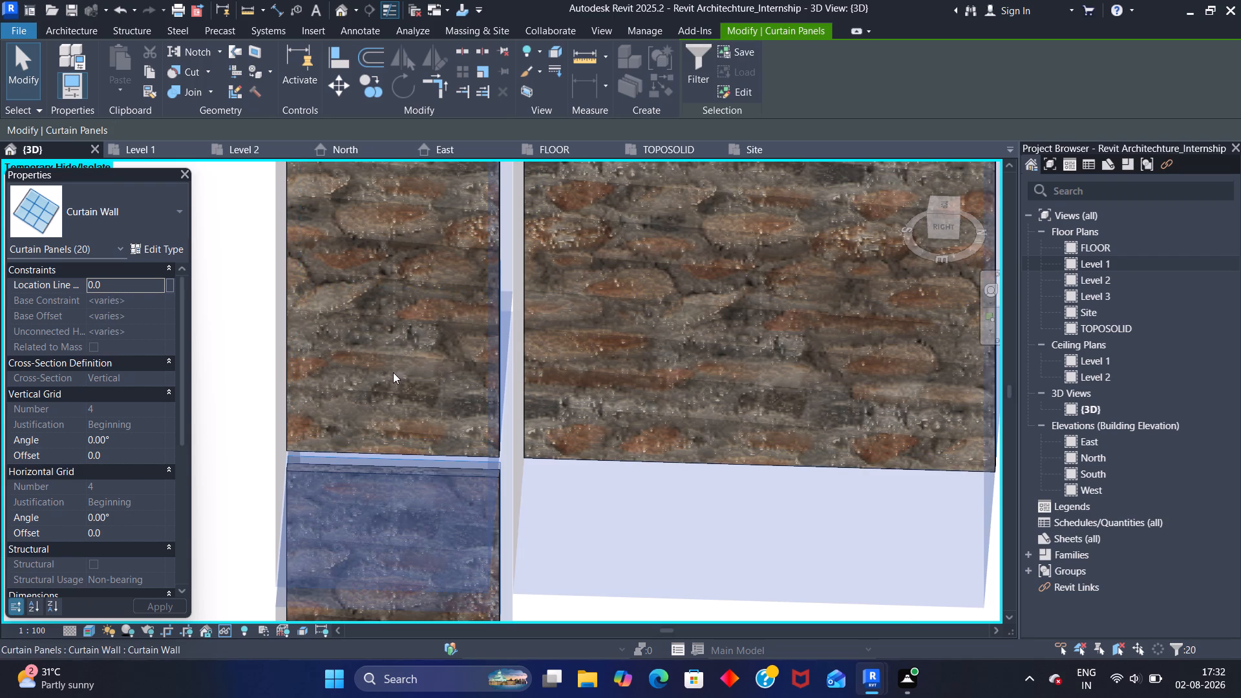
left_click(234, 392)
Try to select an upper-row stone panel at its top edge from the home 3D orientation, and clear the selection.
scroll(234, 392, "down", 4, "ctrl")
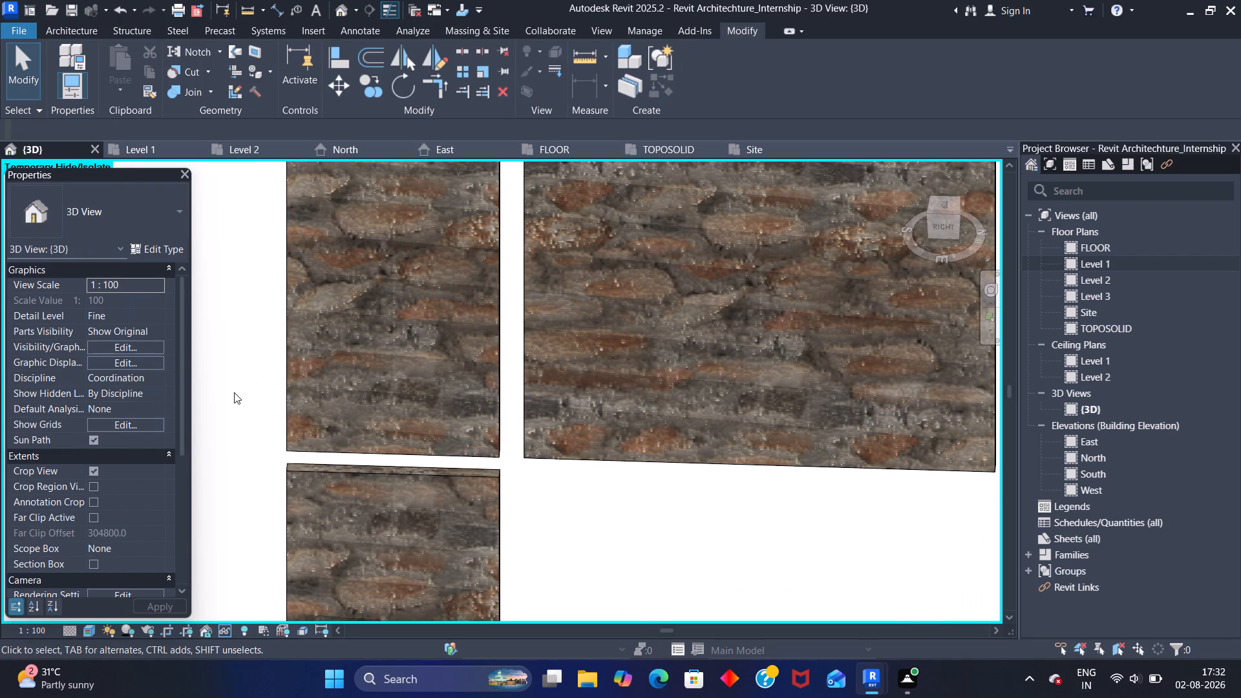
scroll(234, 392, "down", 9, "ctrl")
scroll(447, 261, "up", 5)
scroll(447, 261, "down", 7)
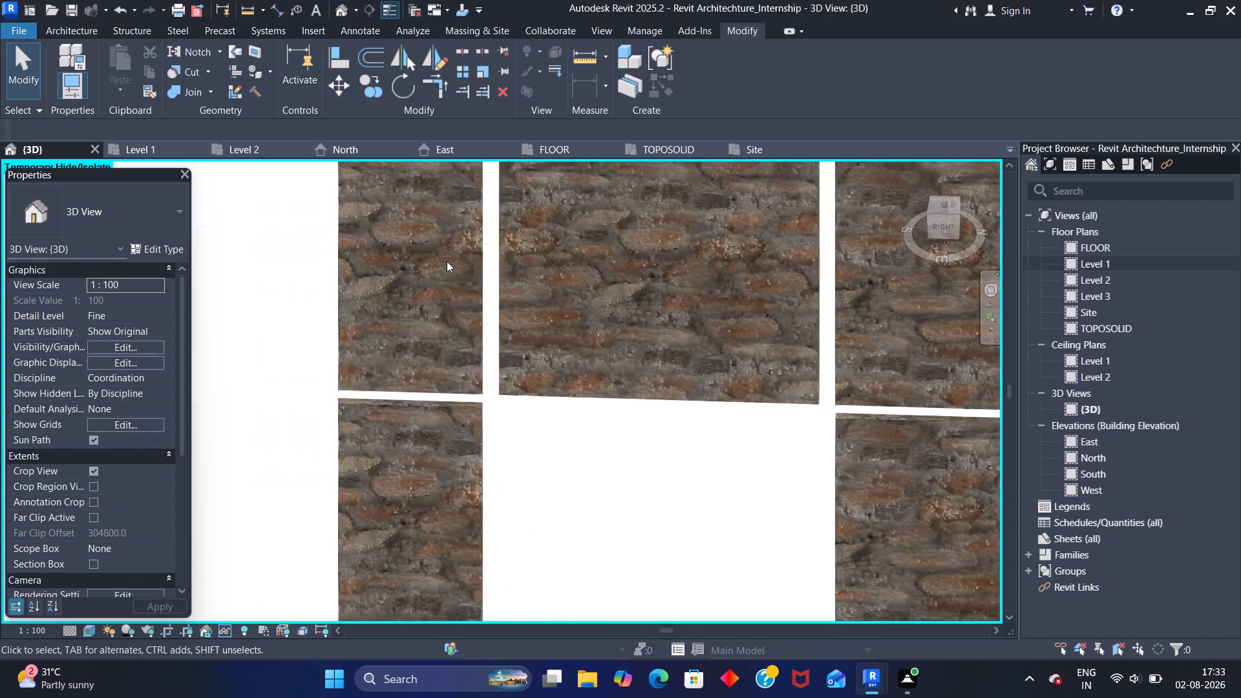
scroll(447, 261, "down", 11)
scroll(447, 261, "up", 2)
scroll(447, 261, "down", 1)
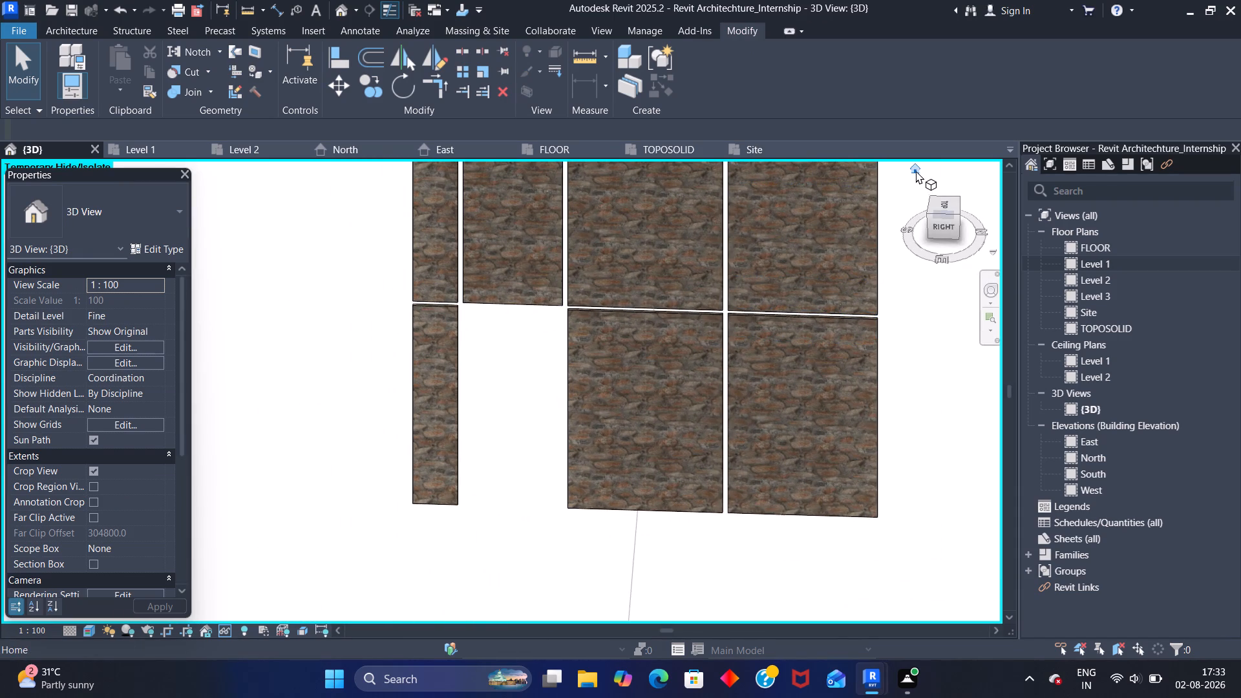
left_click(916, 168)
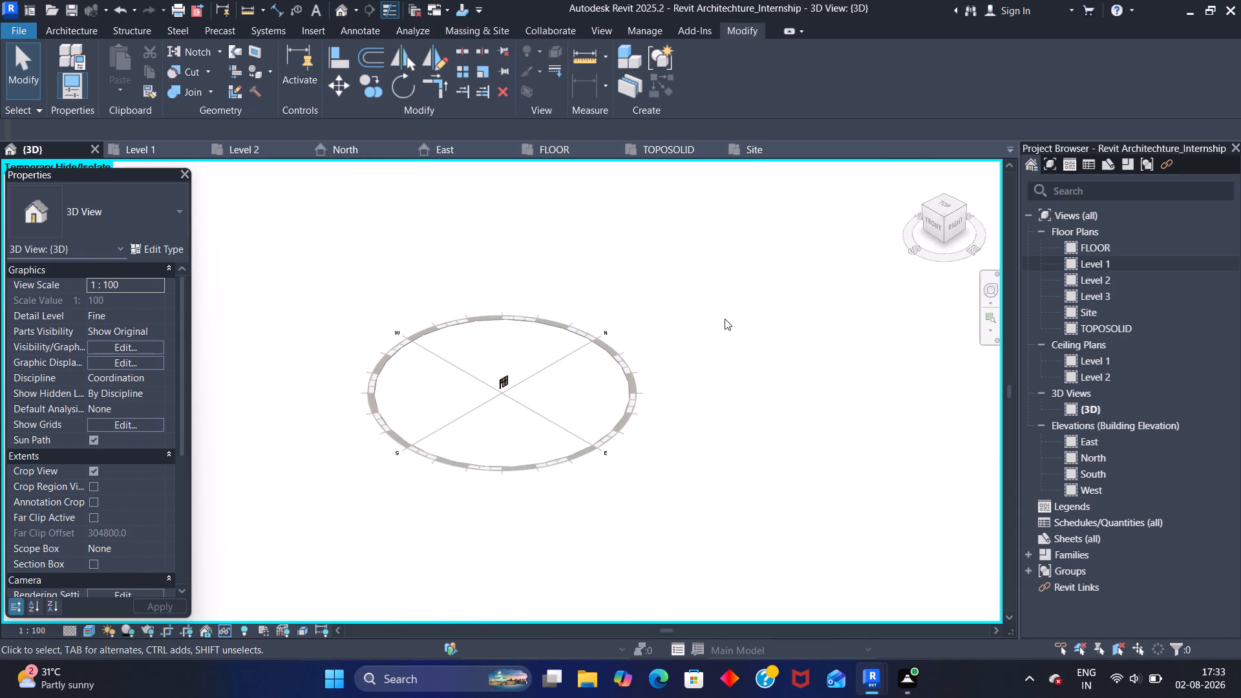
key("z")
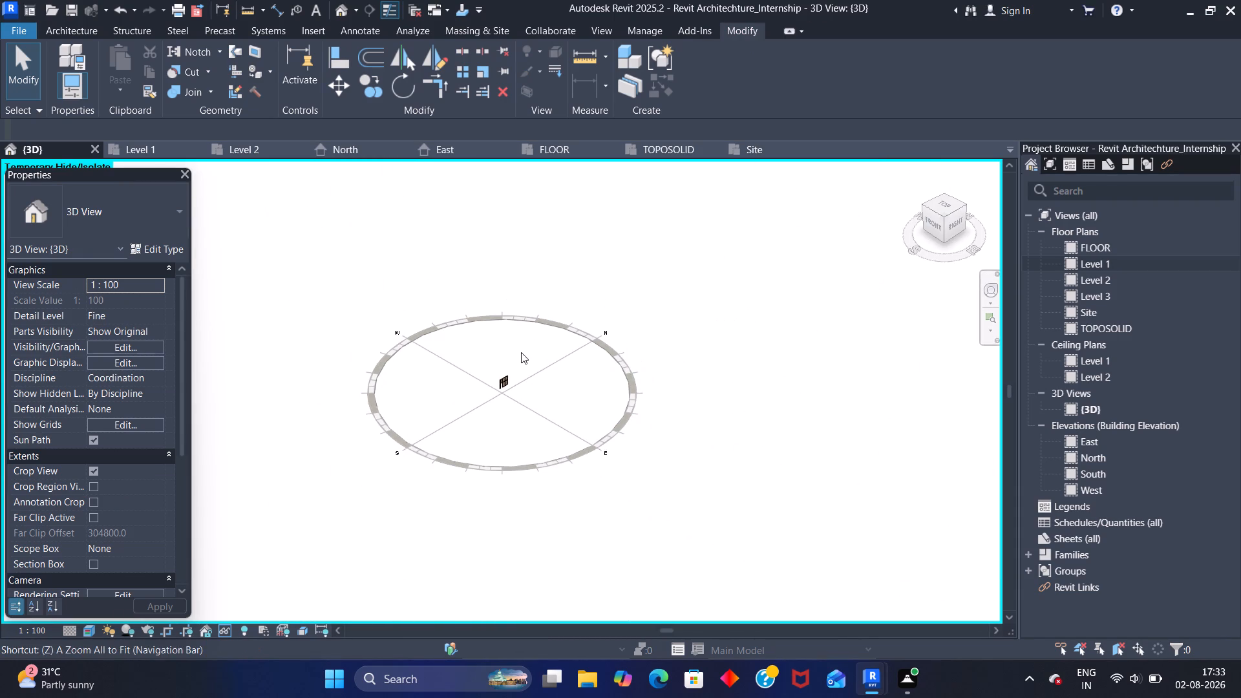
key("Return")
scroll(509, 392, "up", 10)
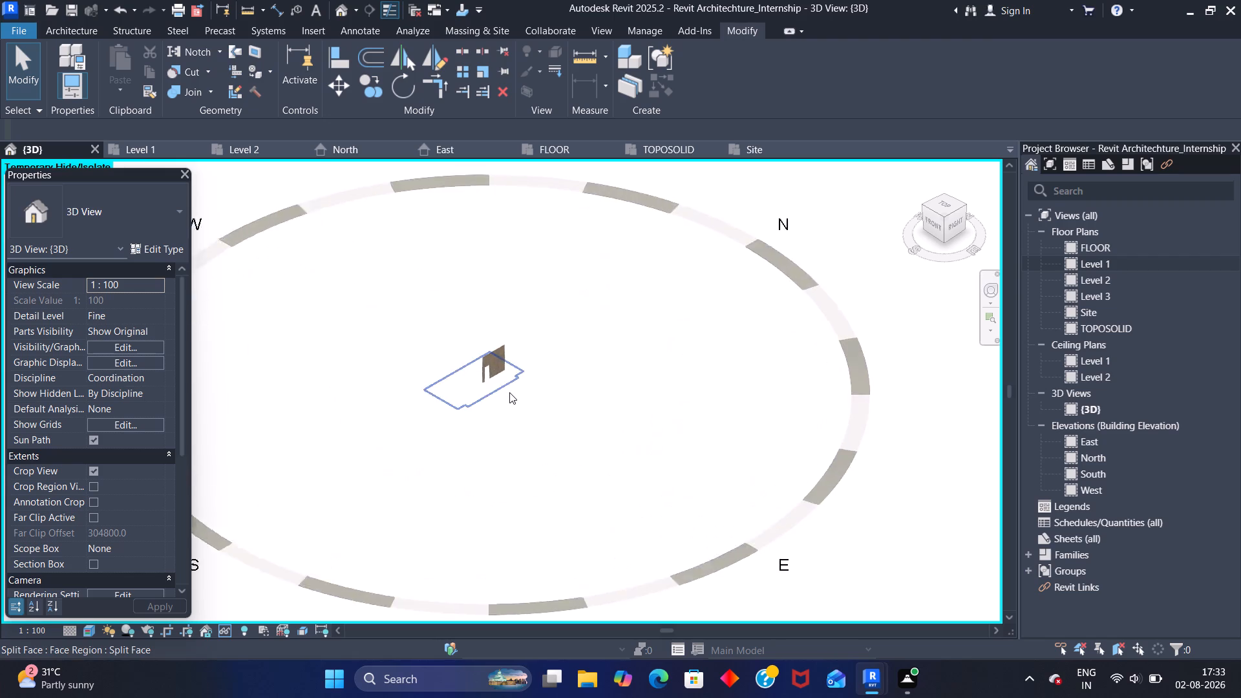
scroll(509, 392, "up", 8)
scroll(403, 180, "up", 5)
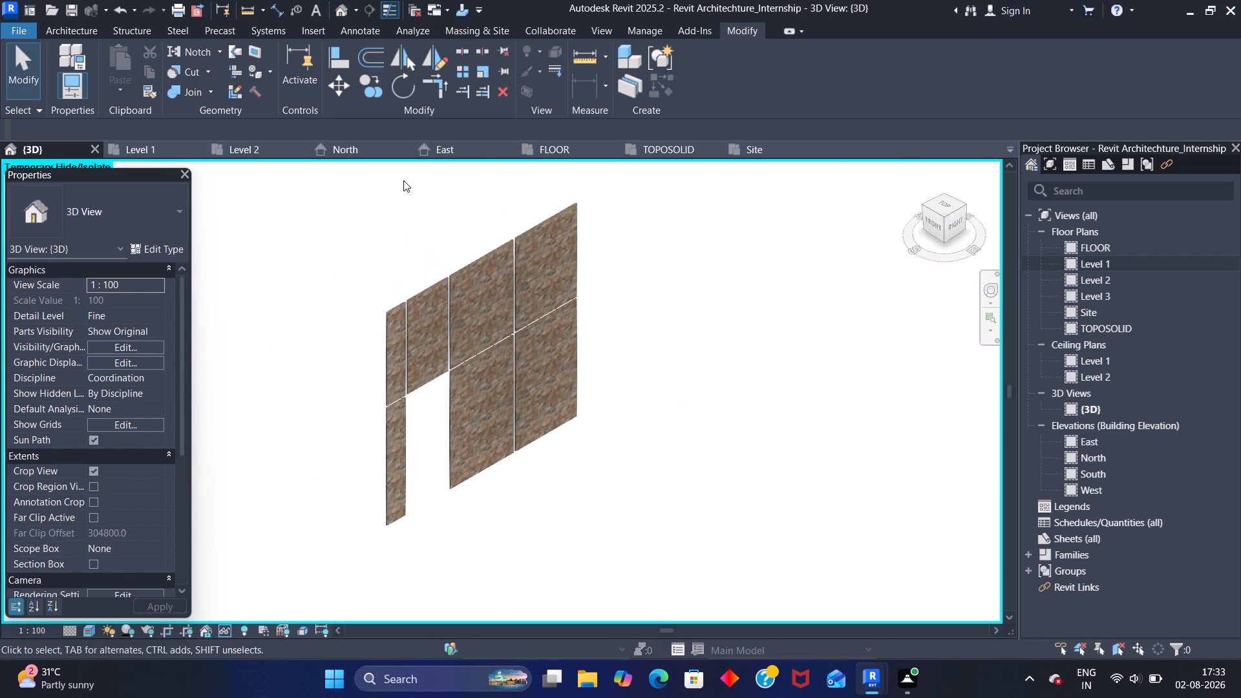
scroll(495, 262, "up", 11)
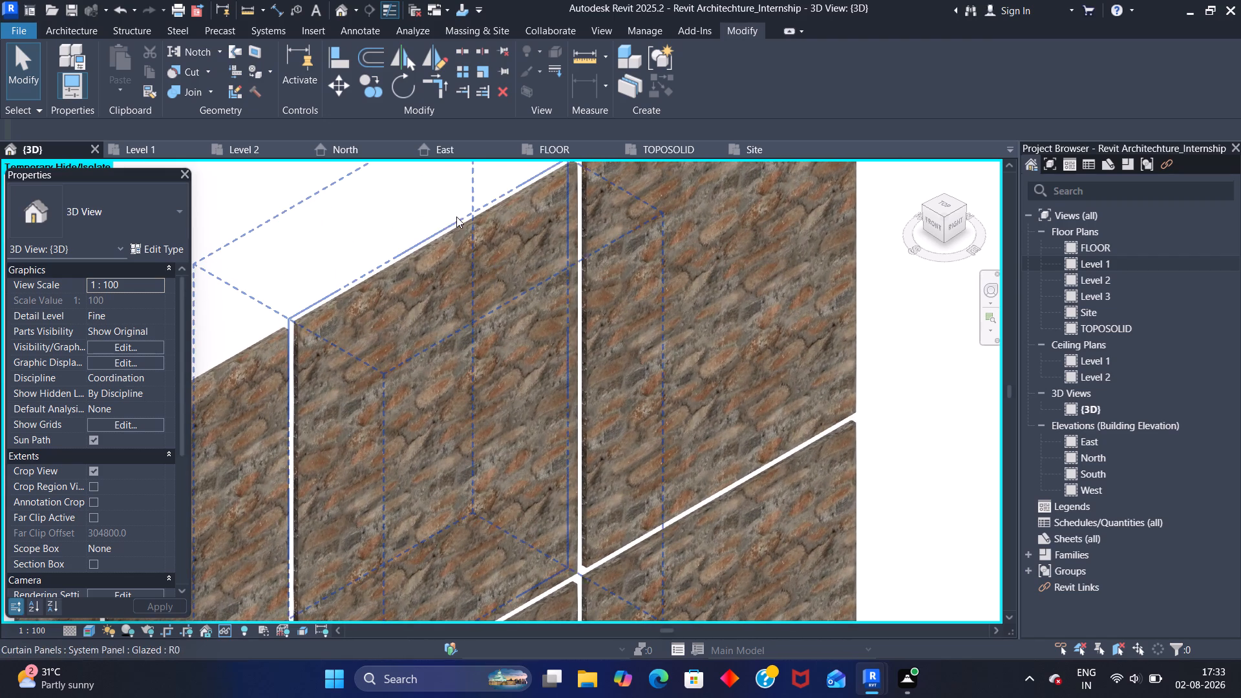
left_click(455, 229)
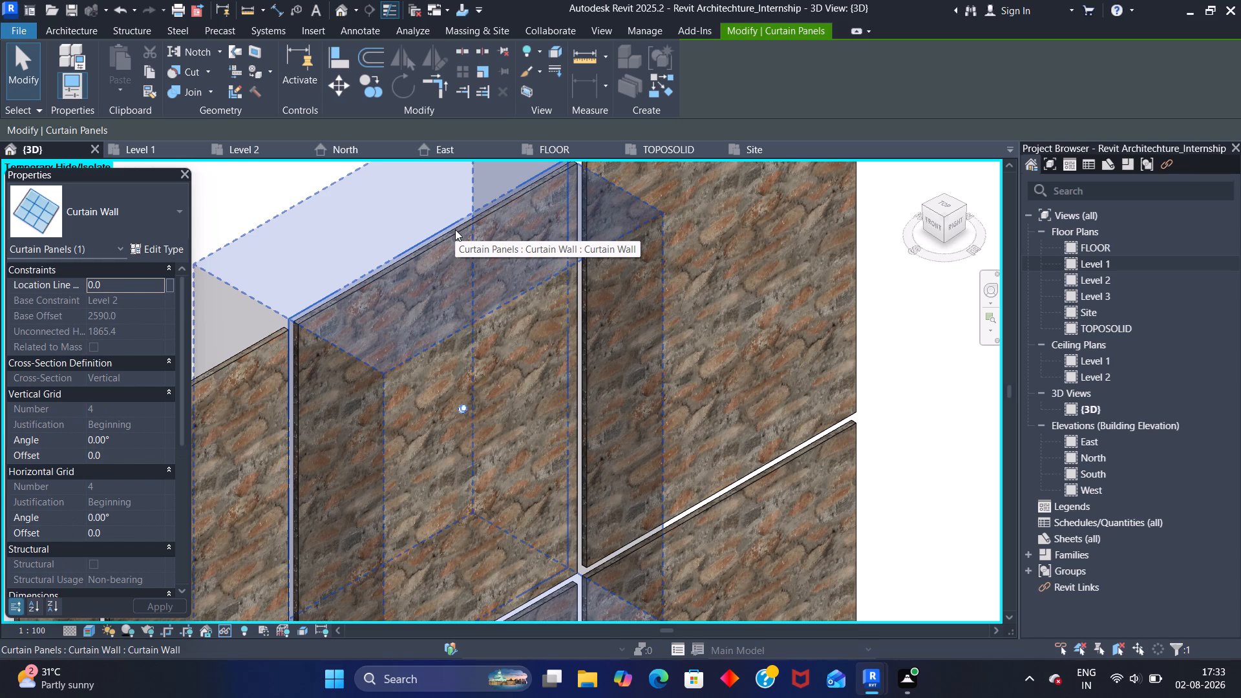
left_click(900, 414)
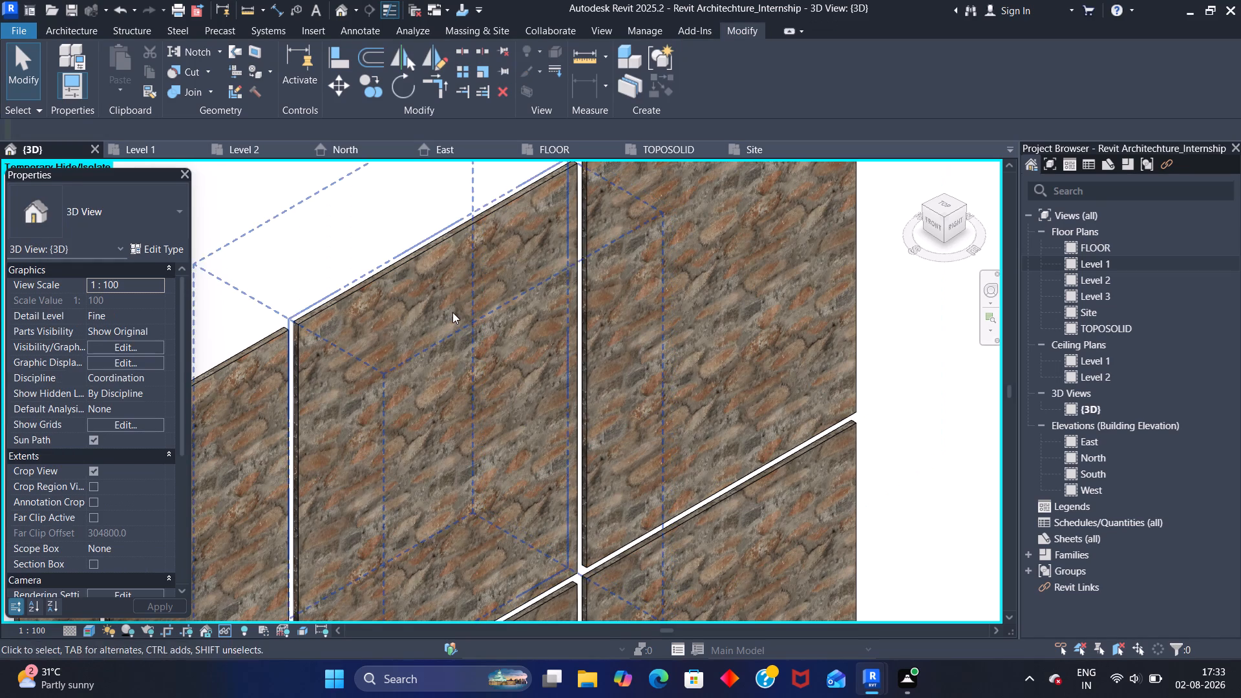
Select all instances of the System Panel Glazed type in the isolated curtain wall and set the type's thickness to 6 mm.
key("Tab")
key("Tab")
key("Tab")
key("Tab")
key("Tab")
key("Tab")
key("Tab")
key("Tab")
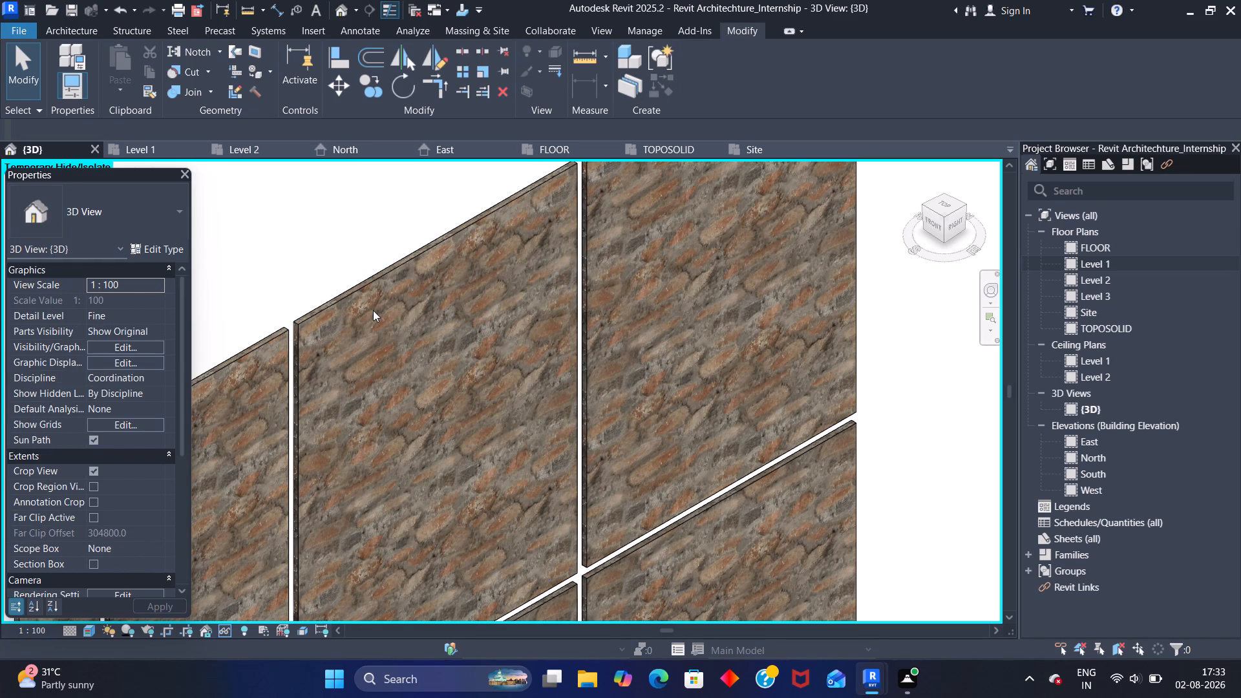
key("Tab")
key("Tab")
key("Tab")
key("Tab")
key("Tab")
key("Tab")
key("Tab")
key("Tab")
key("Tab")
key("Tab")
key("Tab")
key("Tab")
key("Tab")
key("Tab")
key("Tab")
key("Tab")
key("Tab")
key("Tab")
key("Tab")
key("Tab")
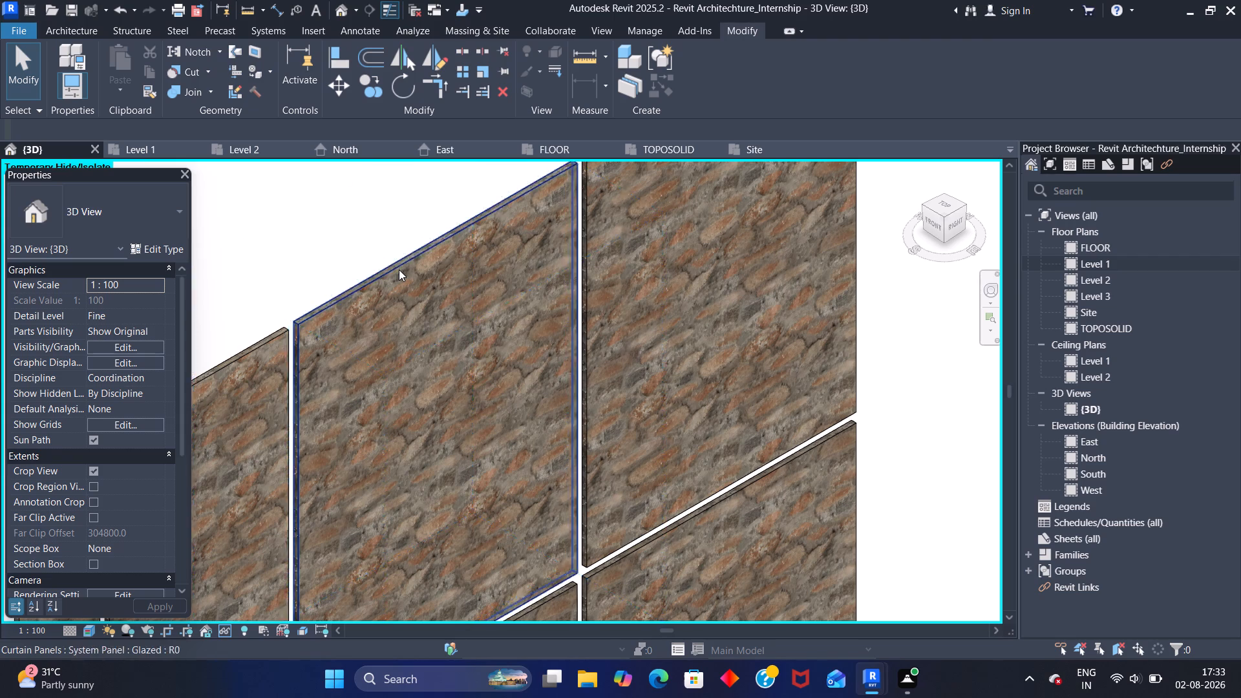
left_click(399, 270)
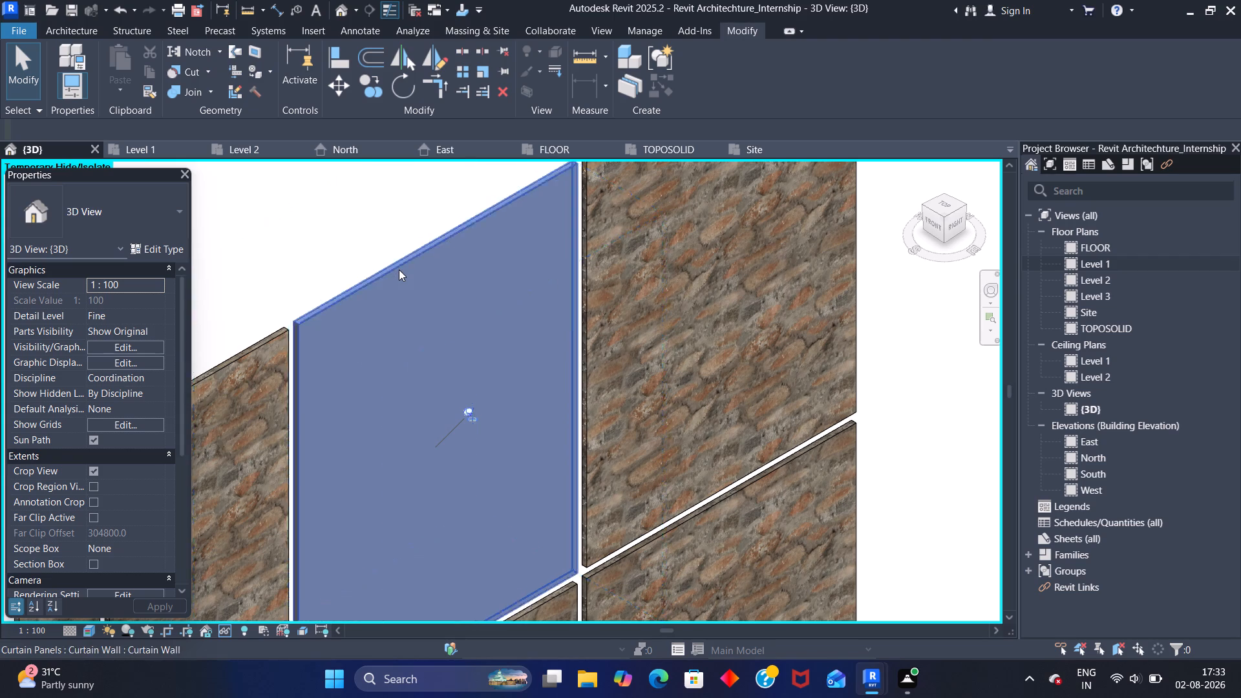
type("sa")
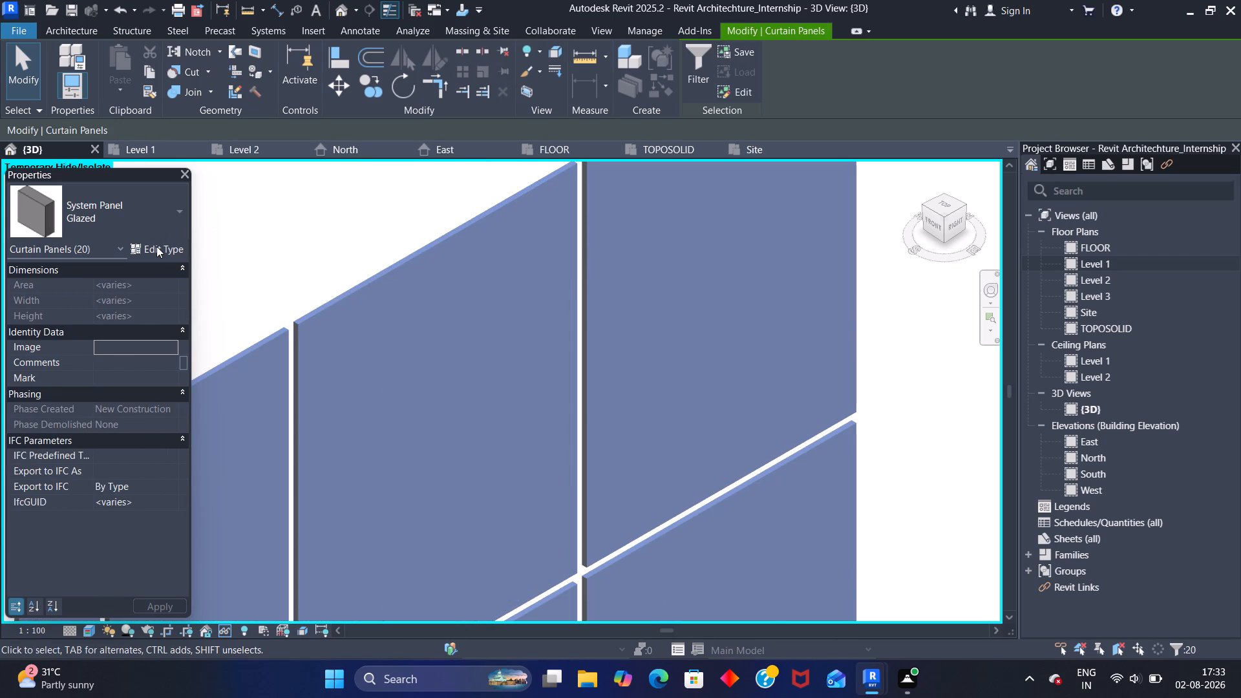
left_click(156, 246)
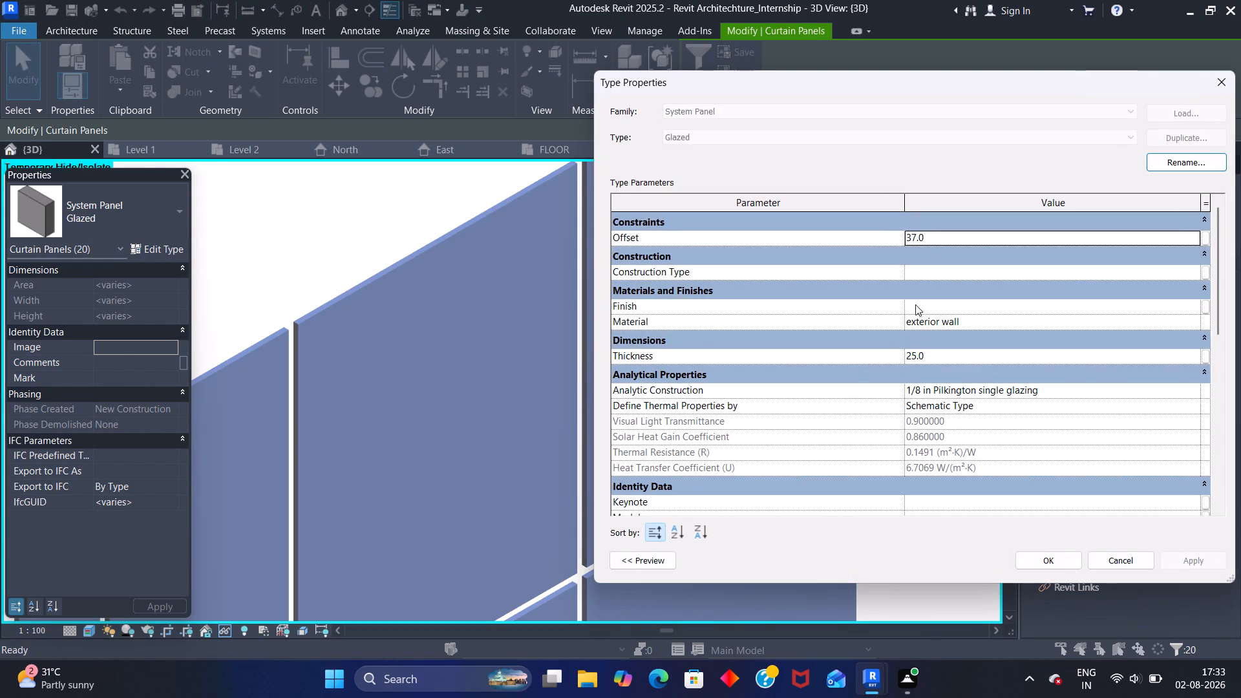
scroll(937, 233, "up", 10)
left_click(960, 350)
type("6mm")
key("Return")
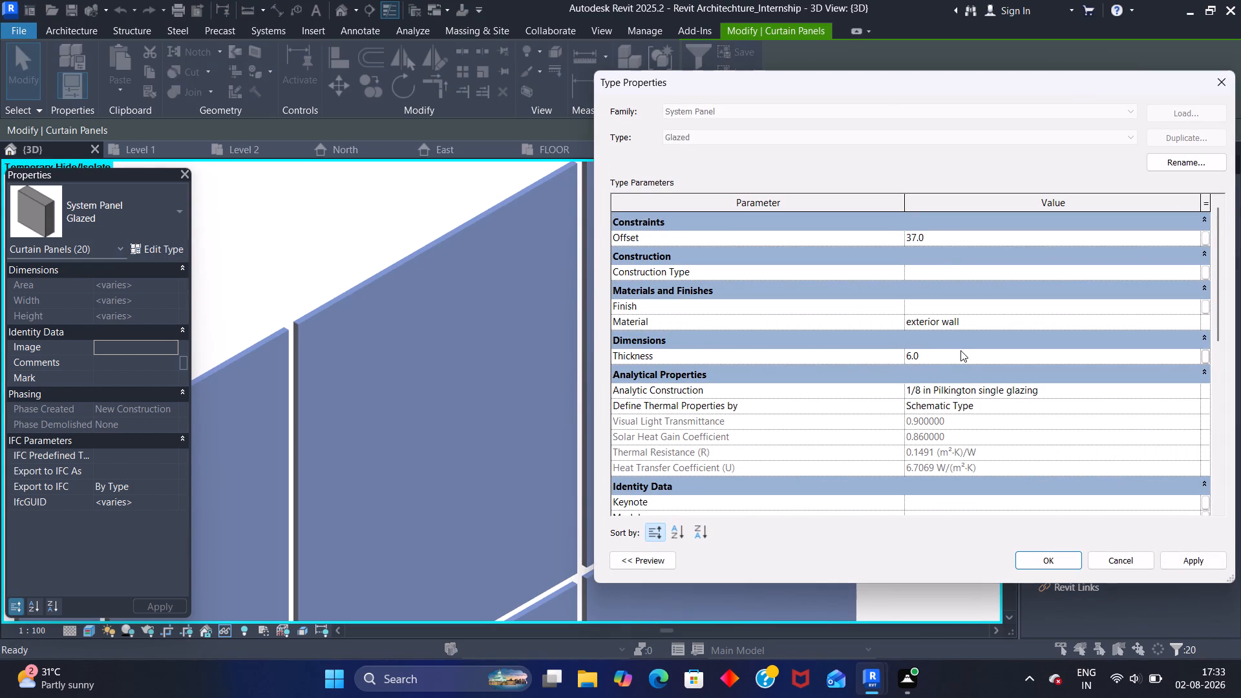
Create a new material with the Glass - Medium Color (Blue) appearance and assign it to the Glazed panel type.
left_click(999, 323)
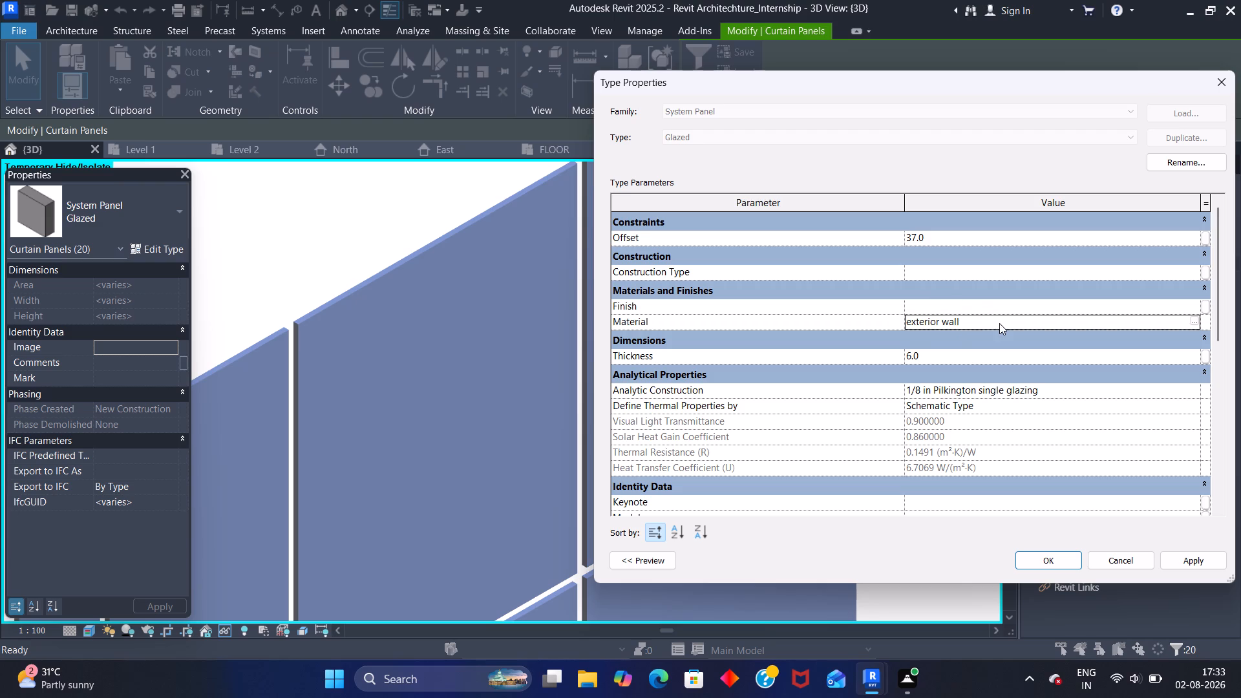
left_click(1194, 324)
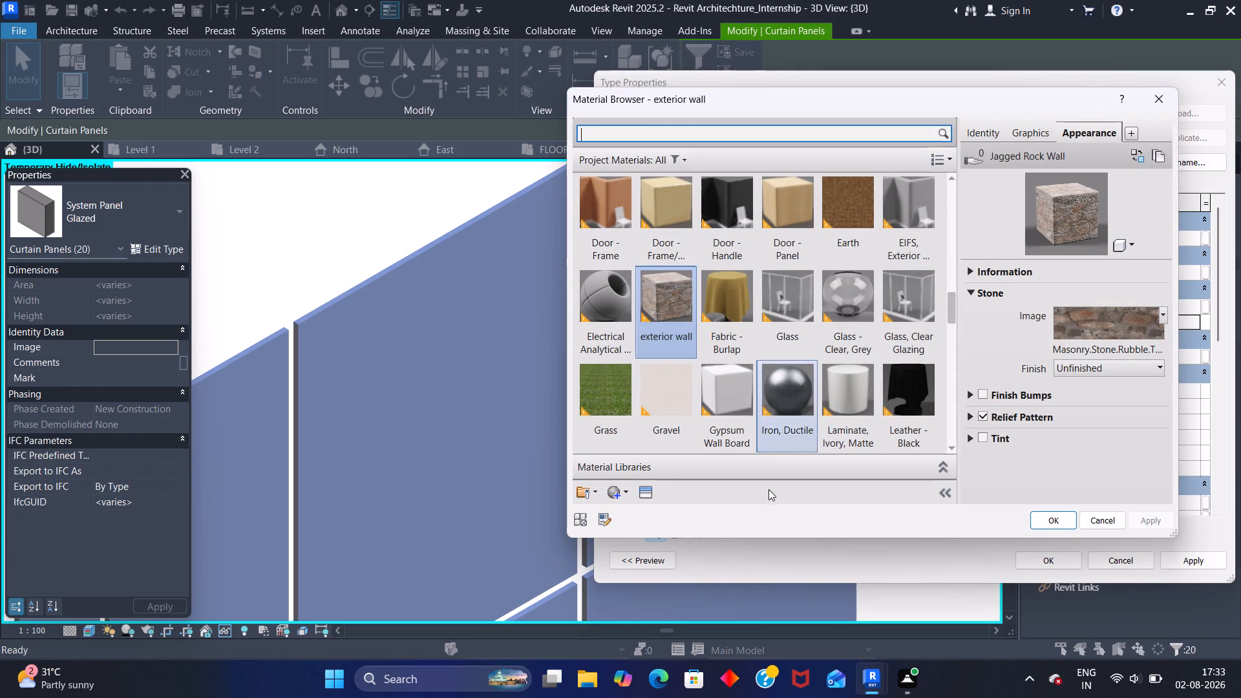
left_click(626, 487)
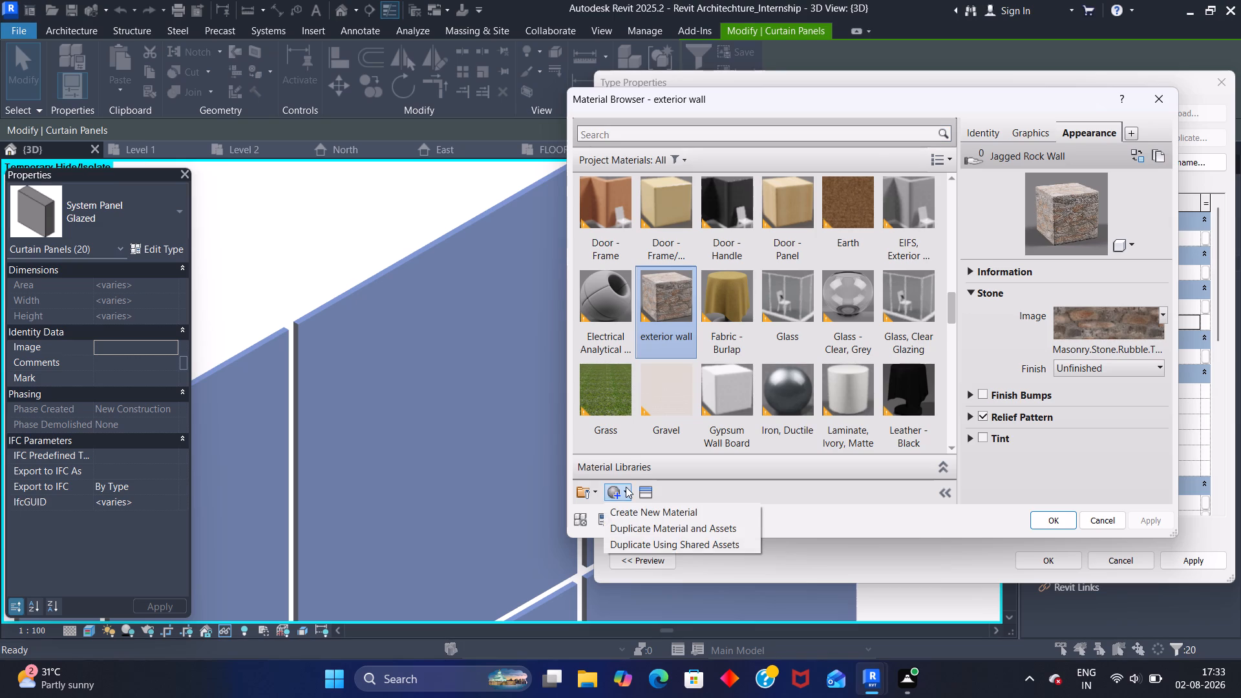
left_click(647, 508)
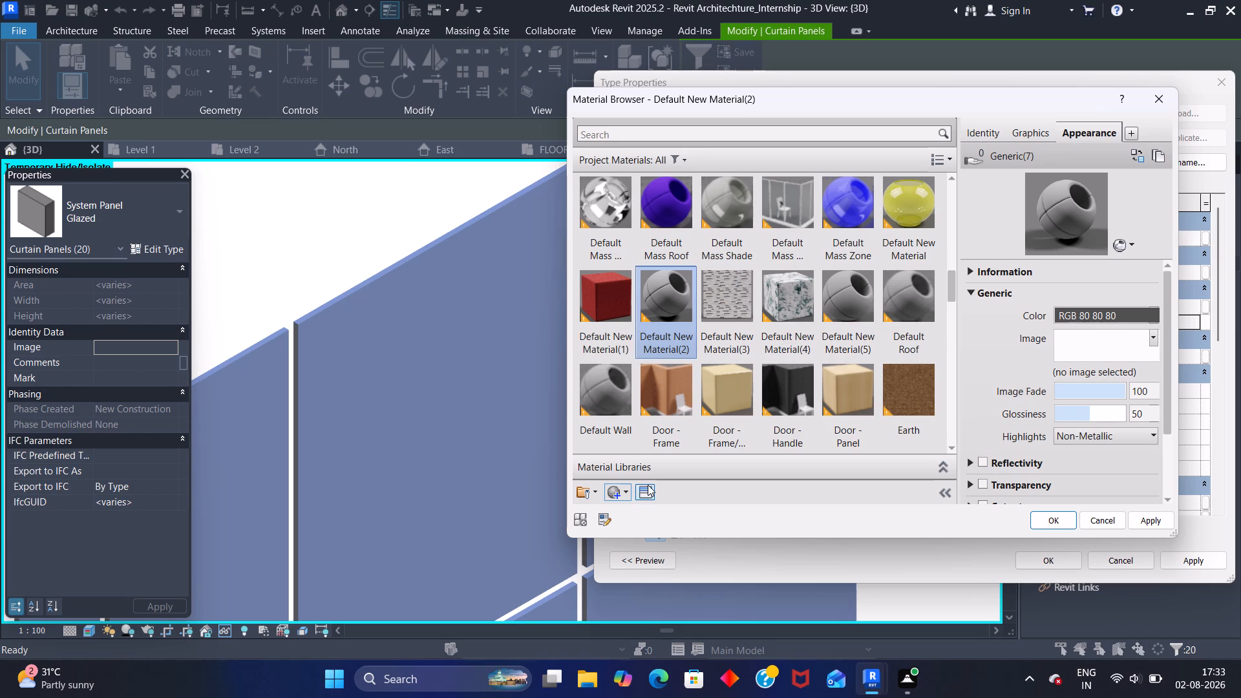
left_click(648, 485)
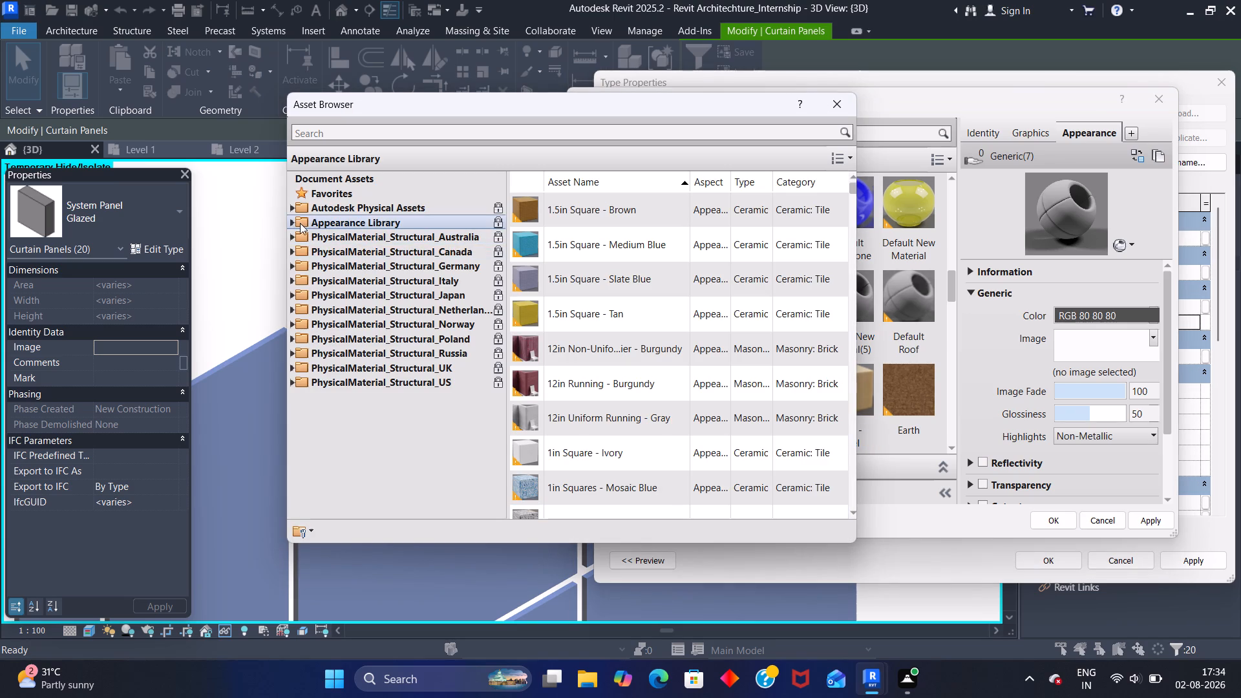
left_click(293, 220)
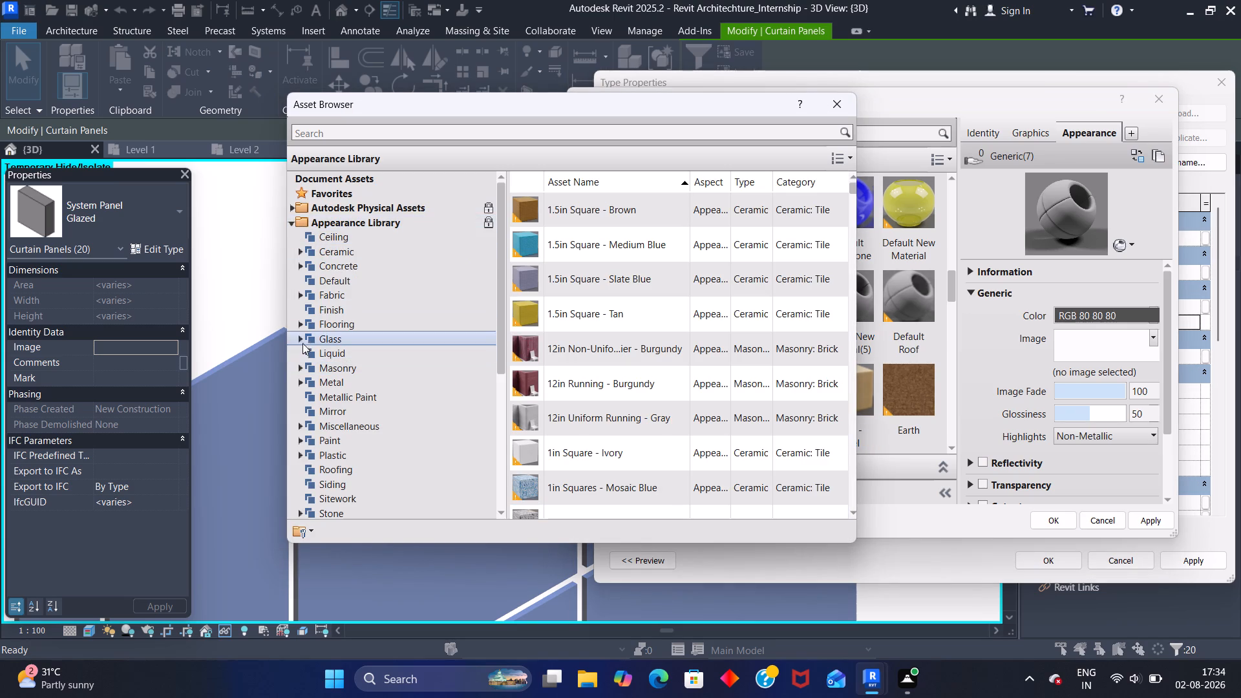
left_click(295, 339)
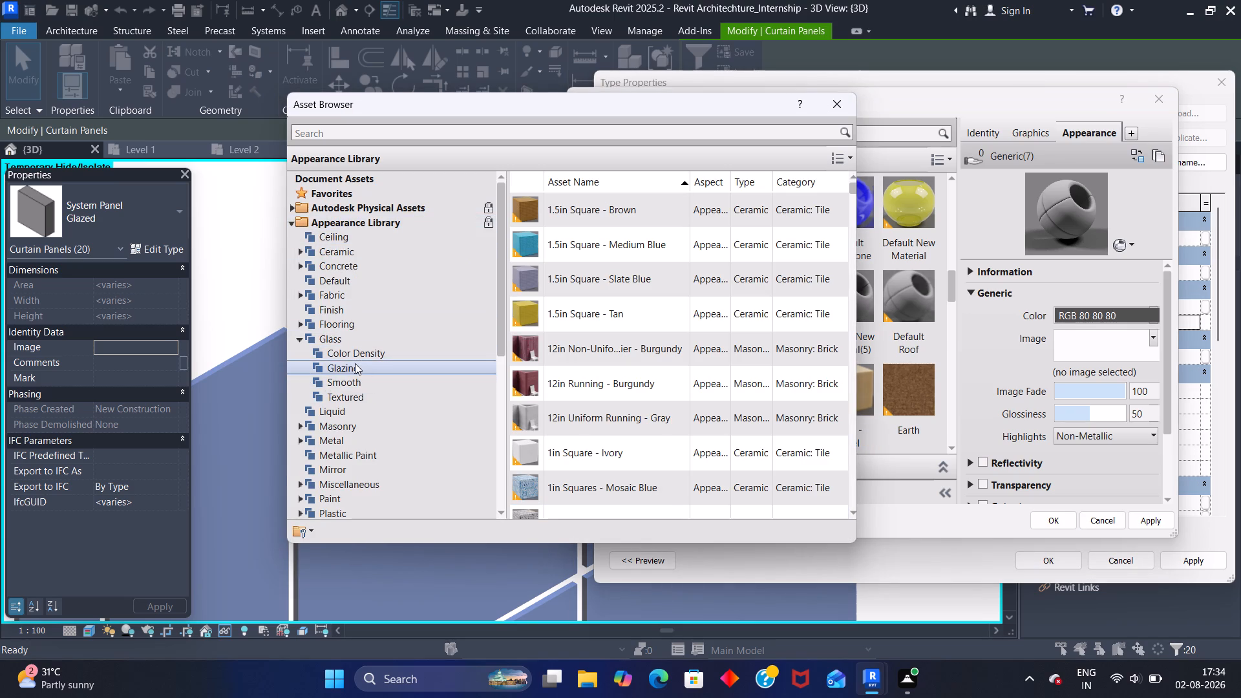
left_click(355, 363)
left_click(368, 352)
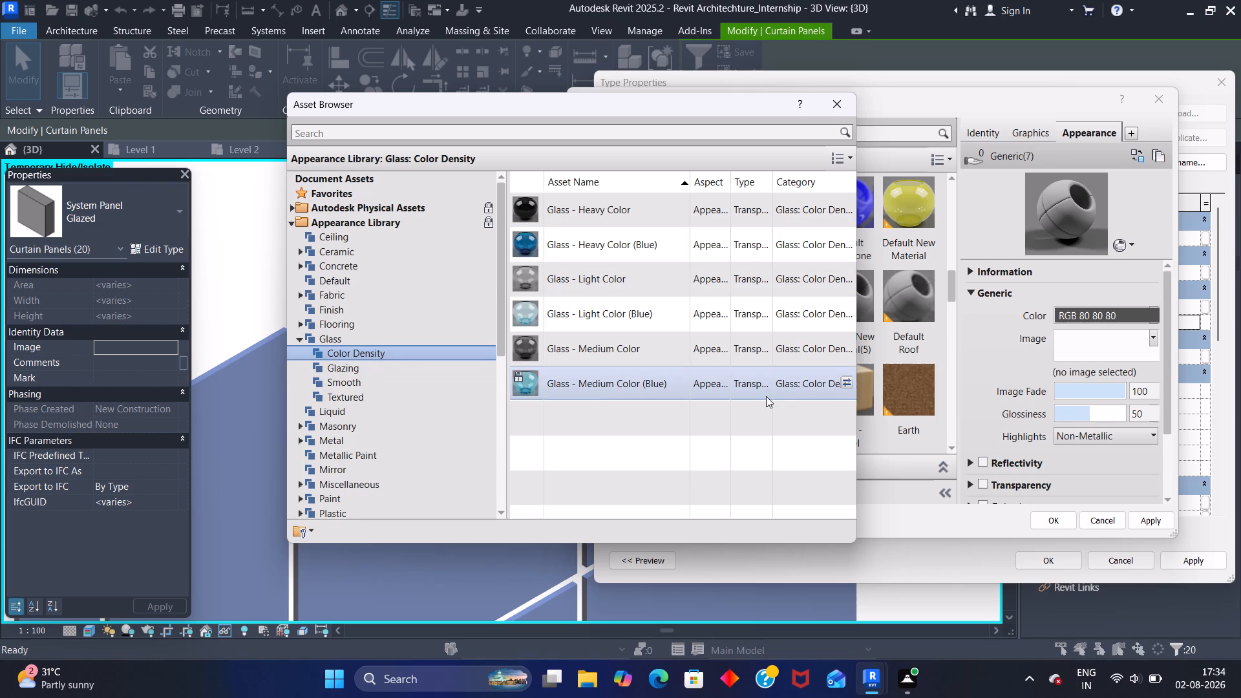
left_click(841, 383)
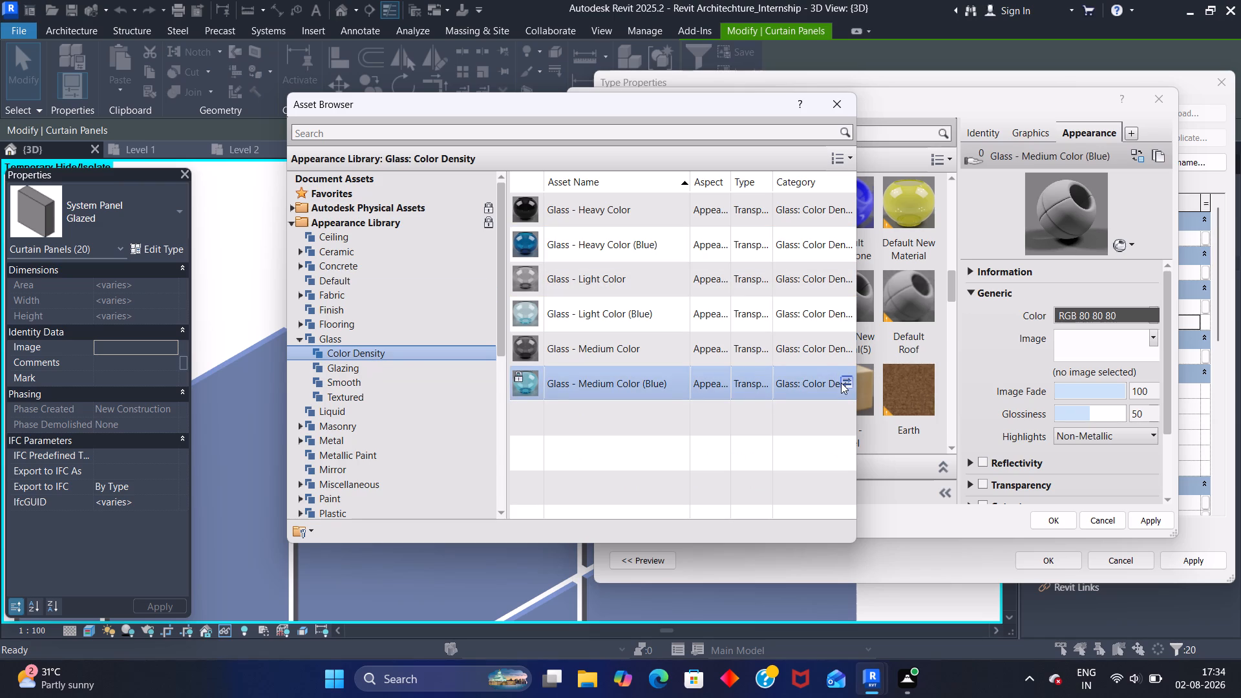
left_click(827, 100)
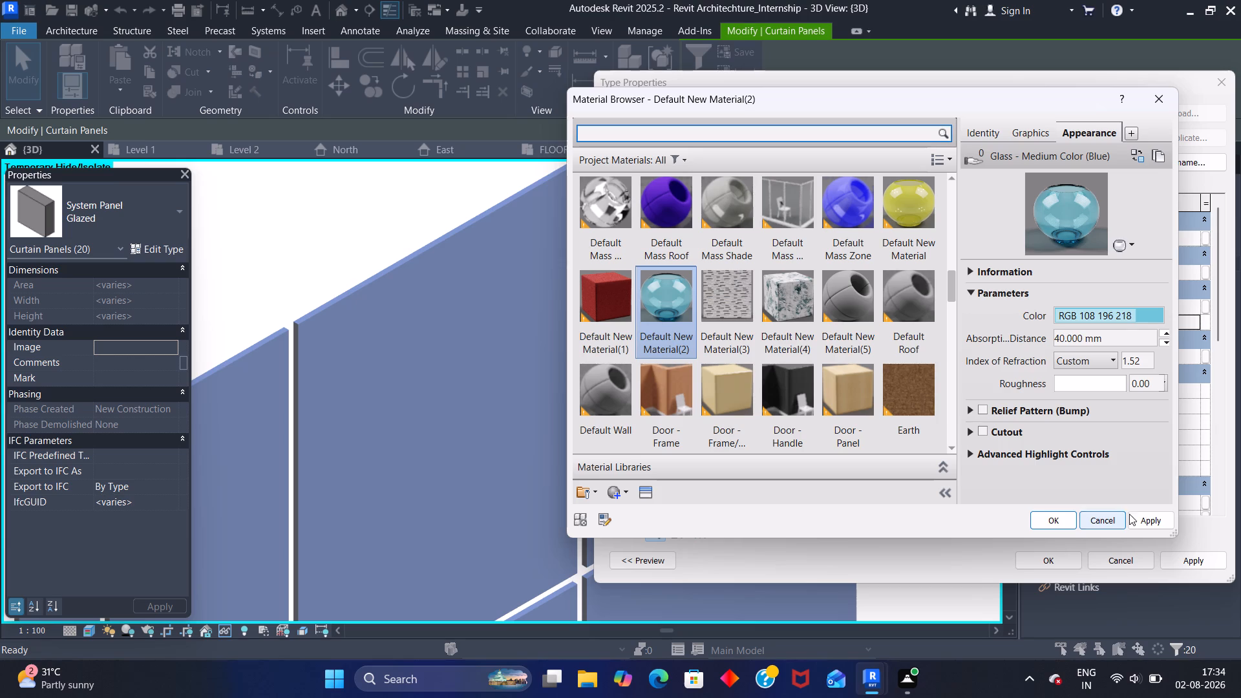
left_click(1135, 516)
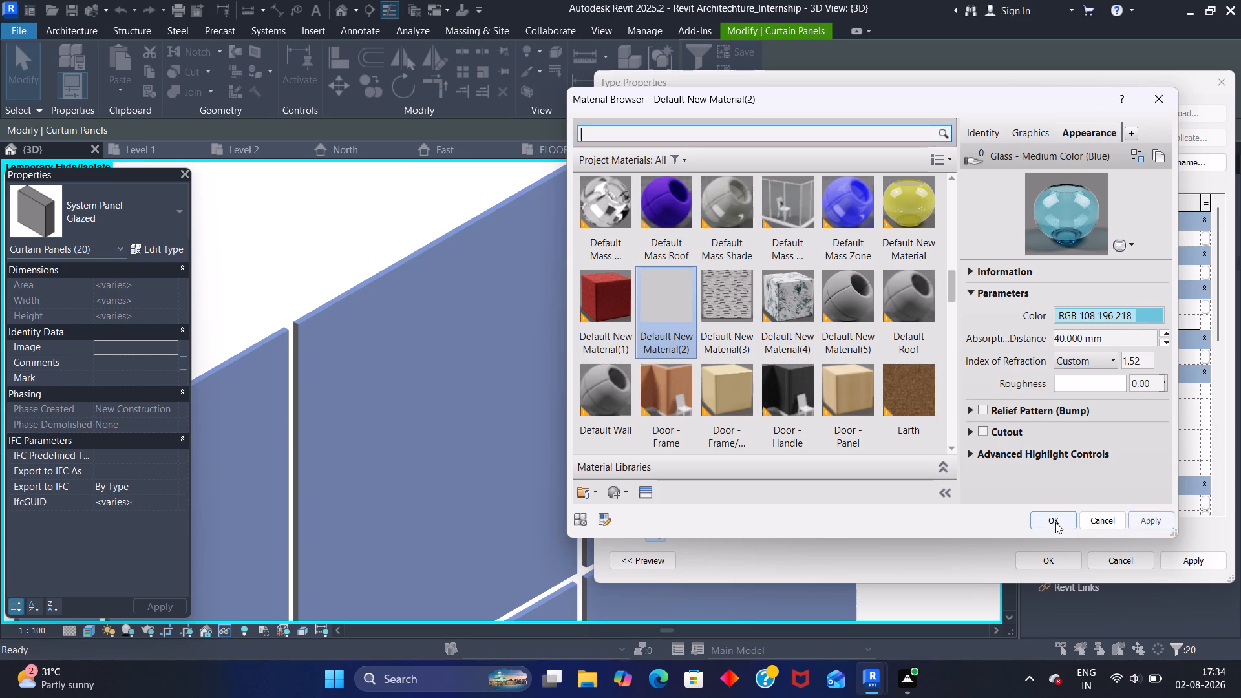
left_click(1055, 522)
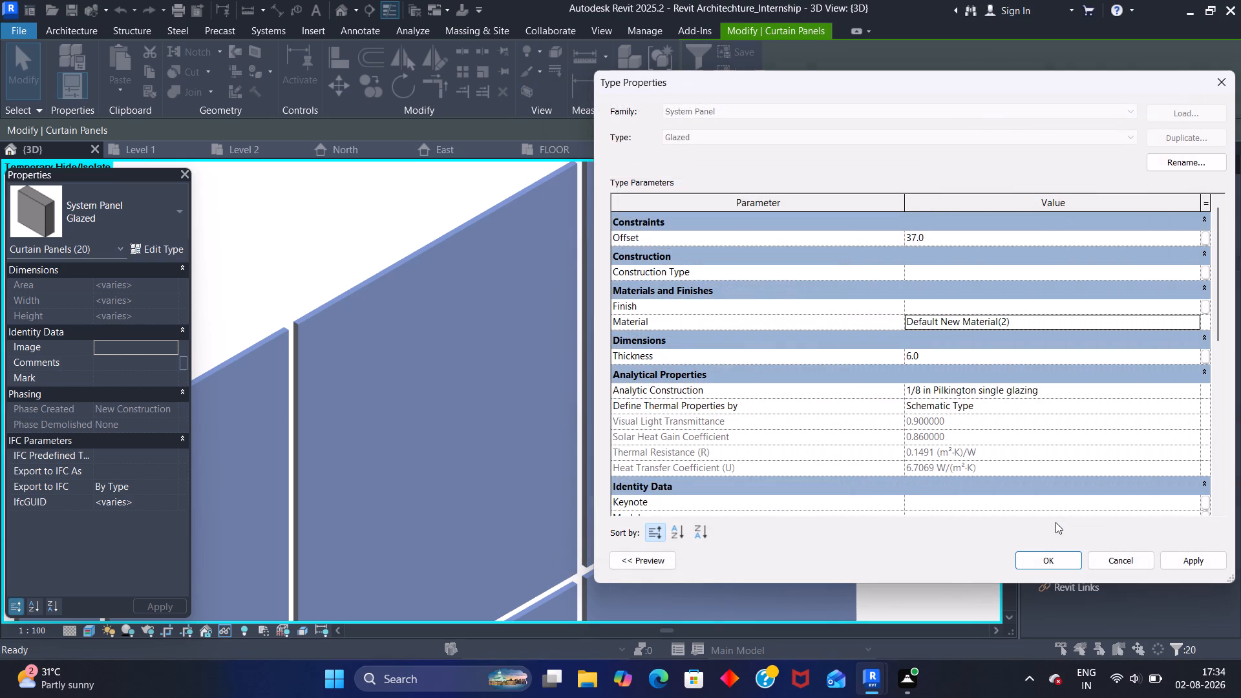
left_click(1191, 558)
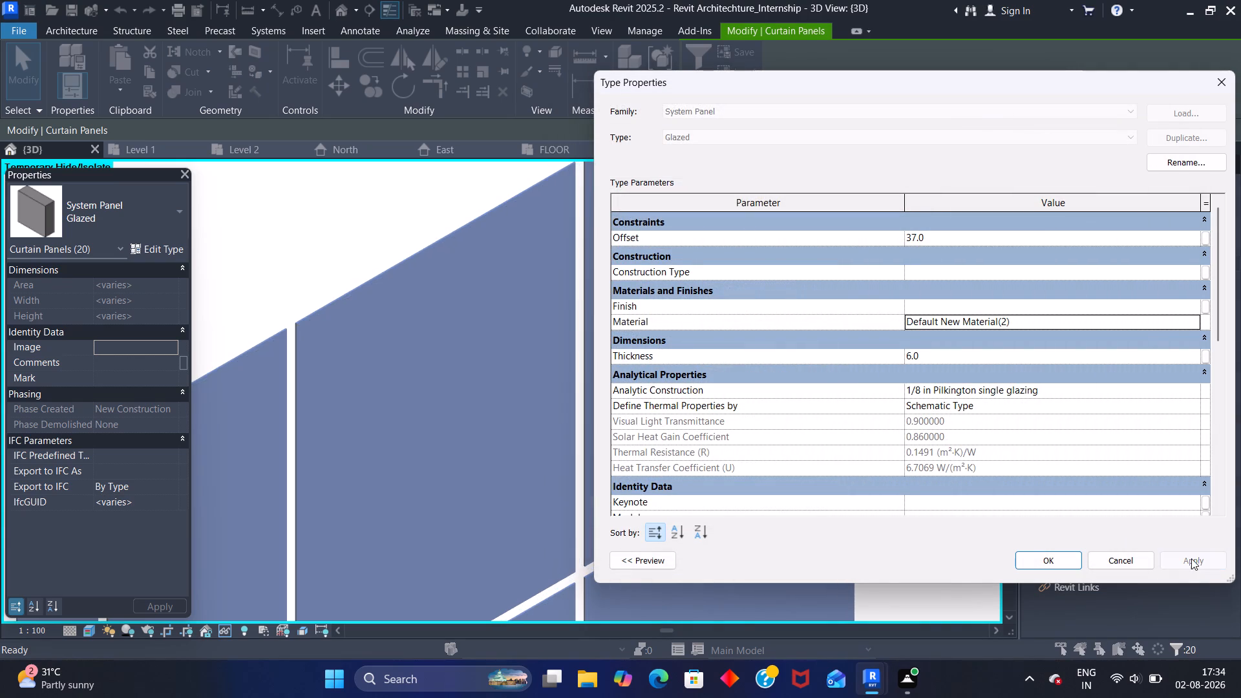
left_click(1047, 562)
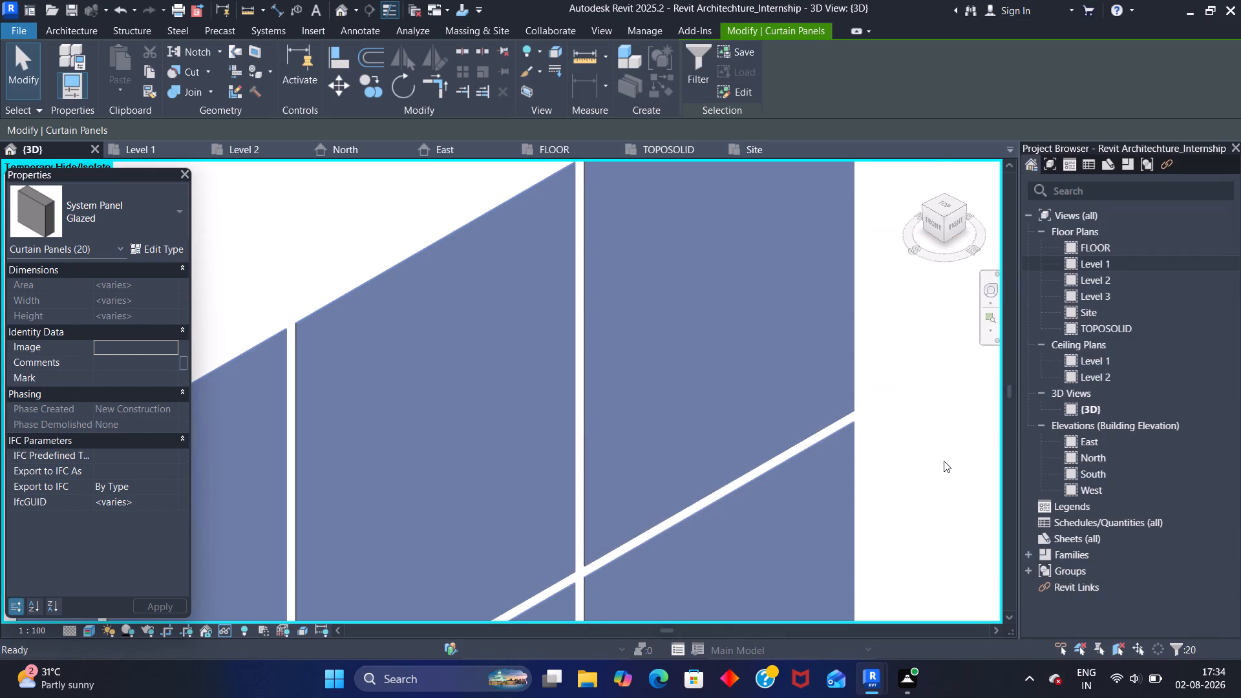
Clear the panel selection and reset the temporary hide/isolate, dismissing the save reminder.
left_click(944, 461)
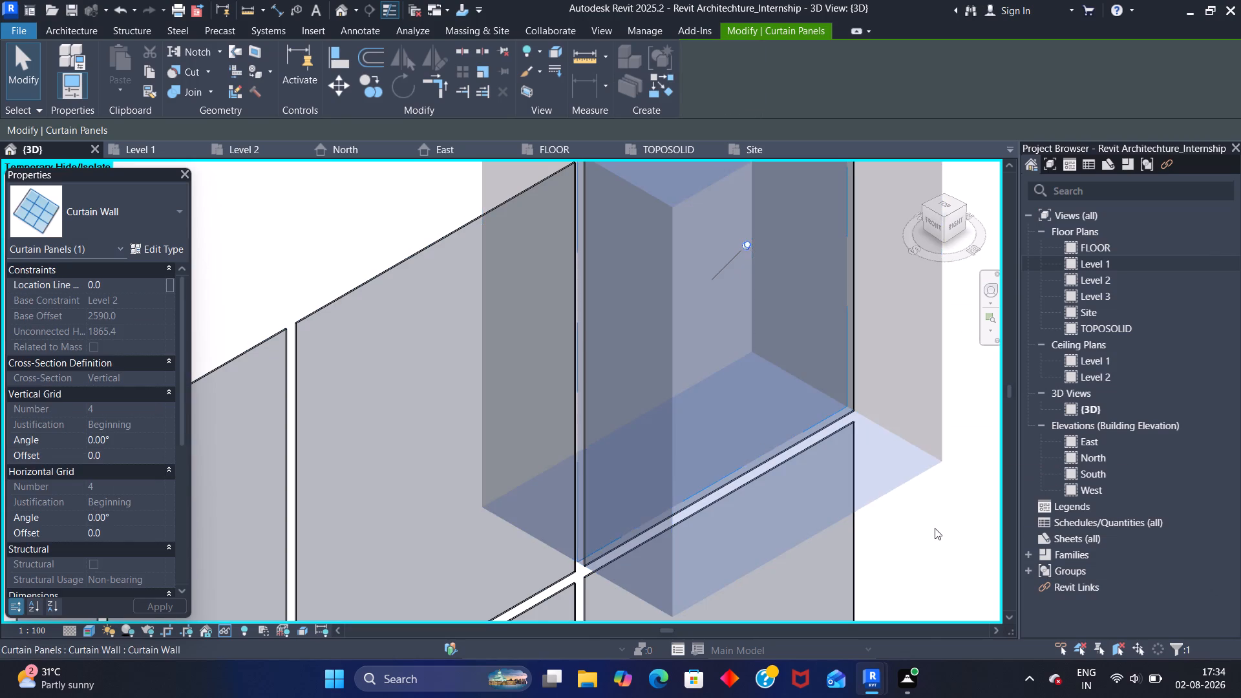
left_click(935, 528)
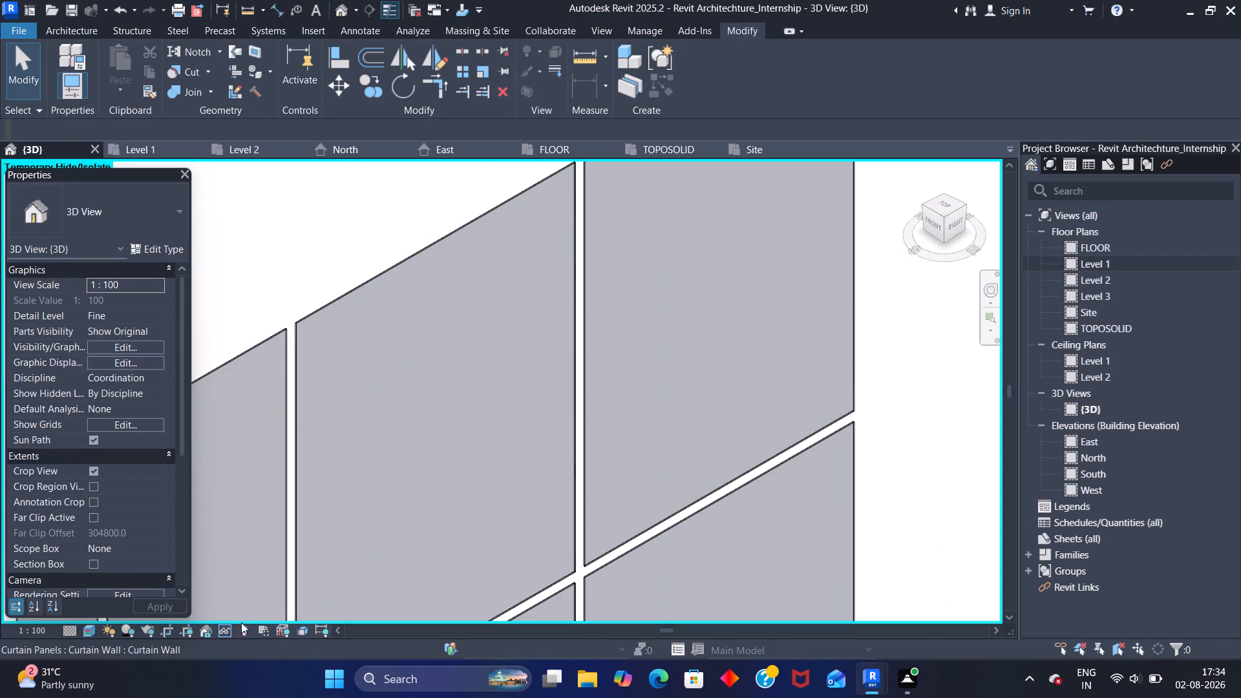
left_click(228, 631)
left_click(253, 620)
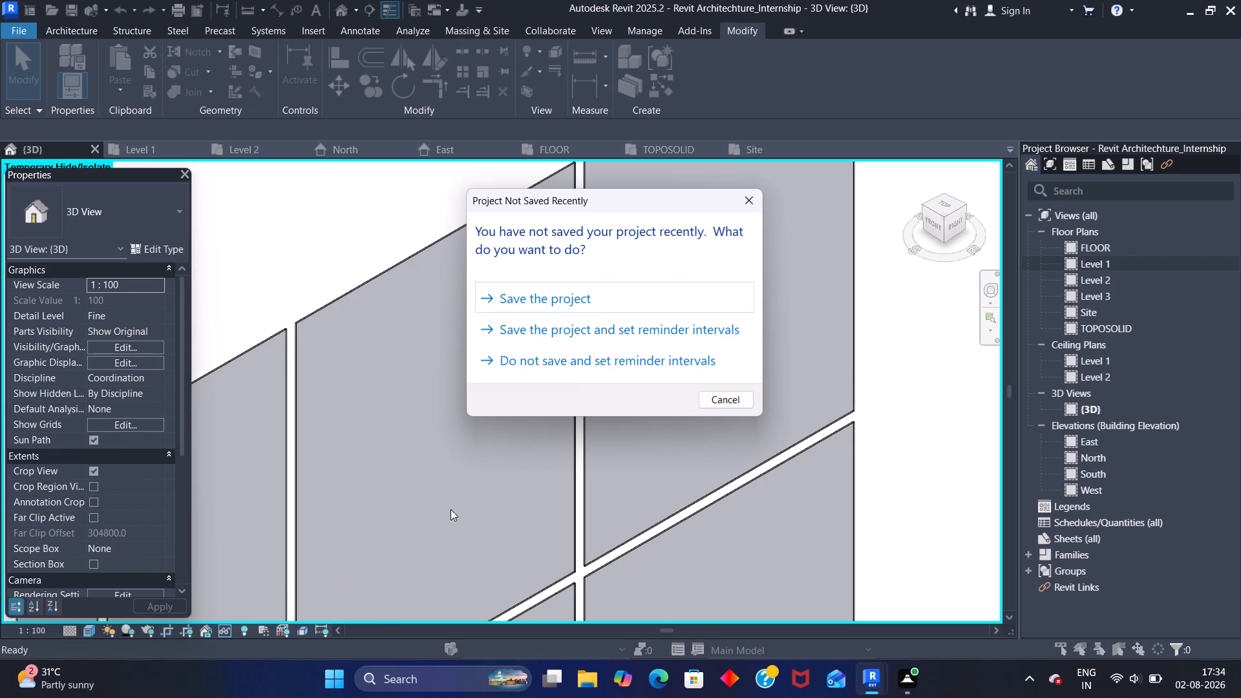
left_click(758, 203)
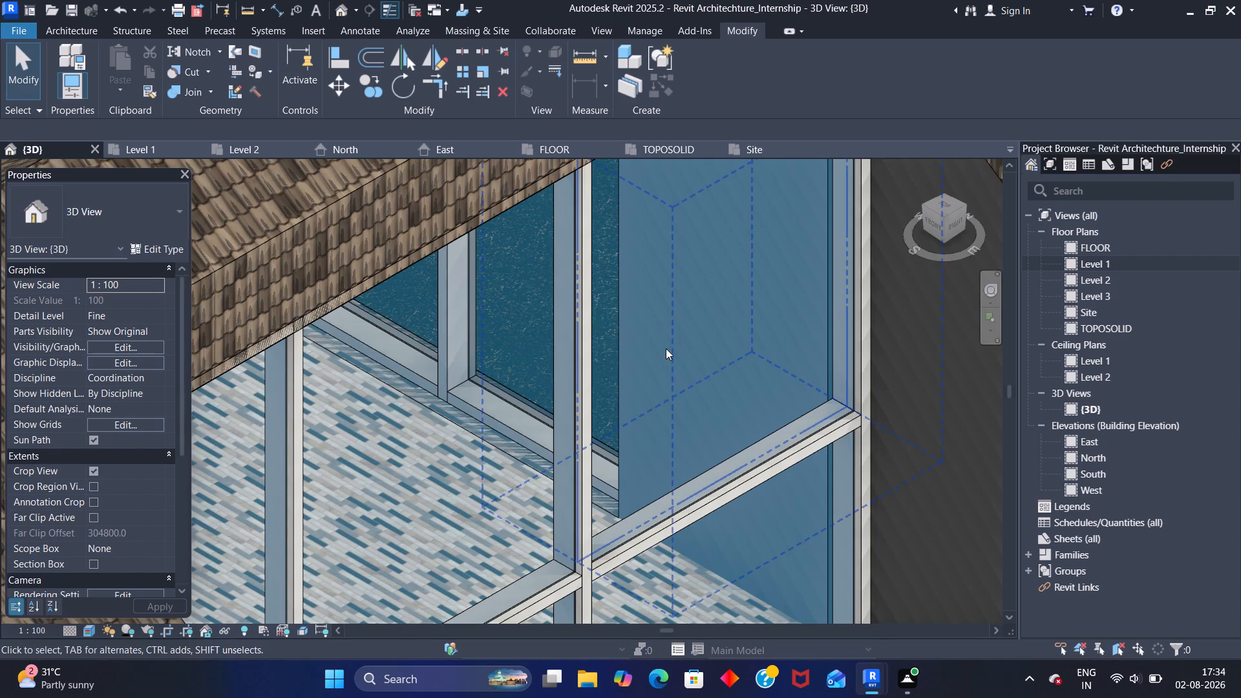
Examine the storefront's new glazing on the whole house, from the terrace side and around to the front balcony and entrance.
scroll(666, 348, "up", 2)
scroll(666, 348, "down", 11)
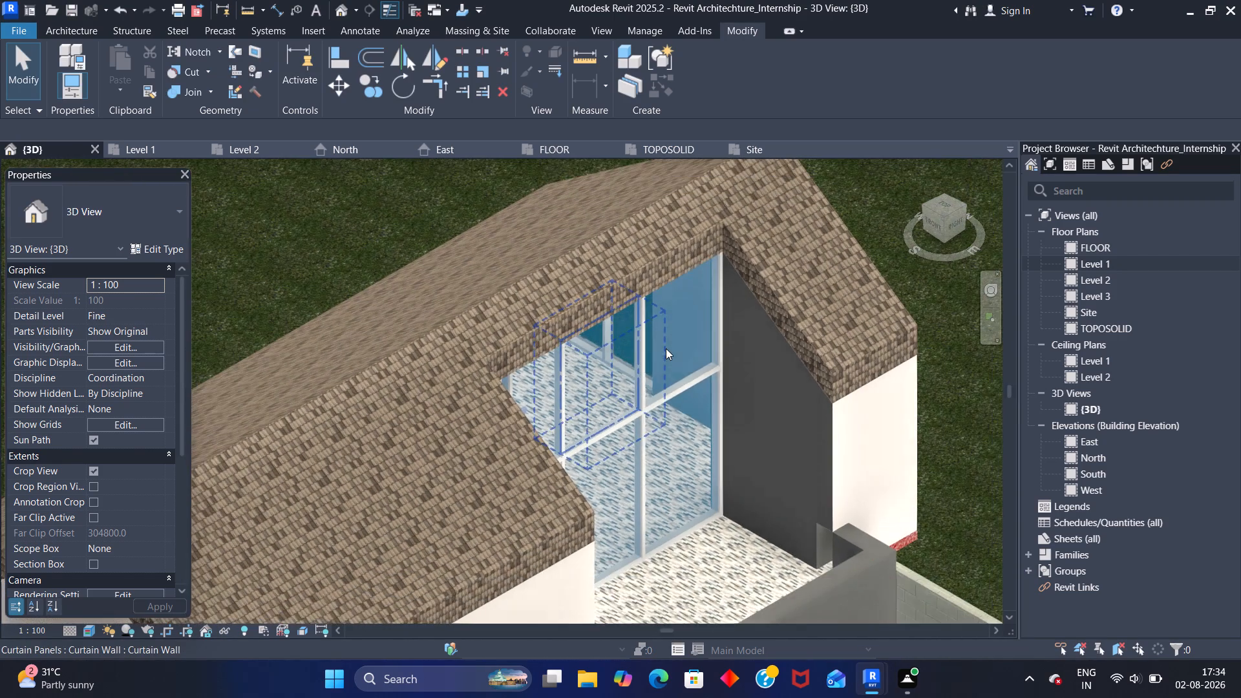
scroll(666, 348, "down", 4)
scroll(715, 239, "down", 2)
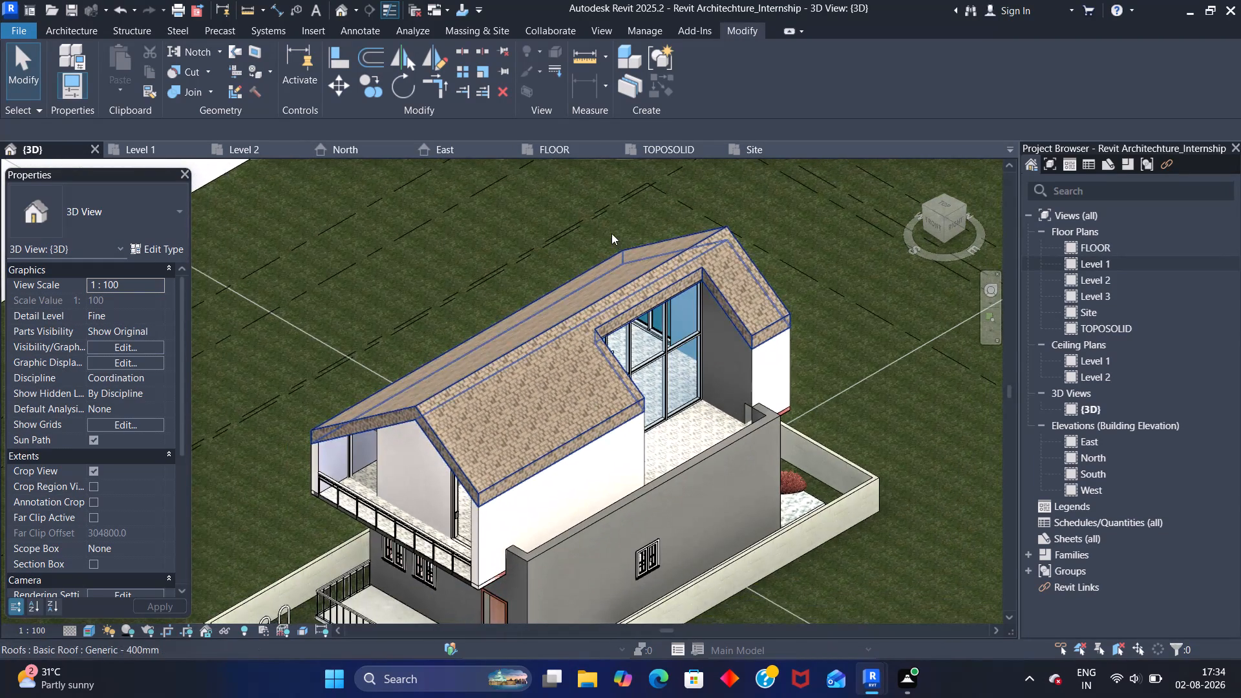
scroll(529, 215, "left", 2, "shift")
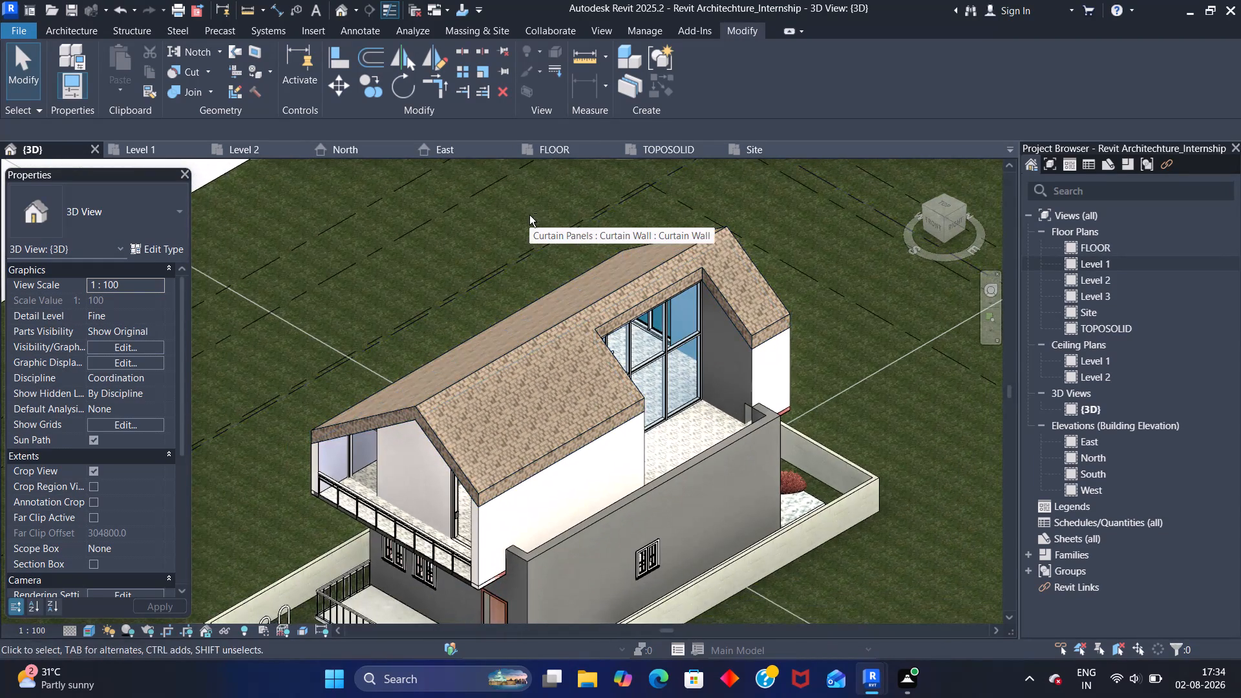
scroll(529, 215, "left", 1, "shift")
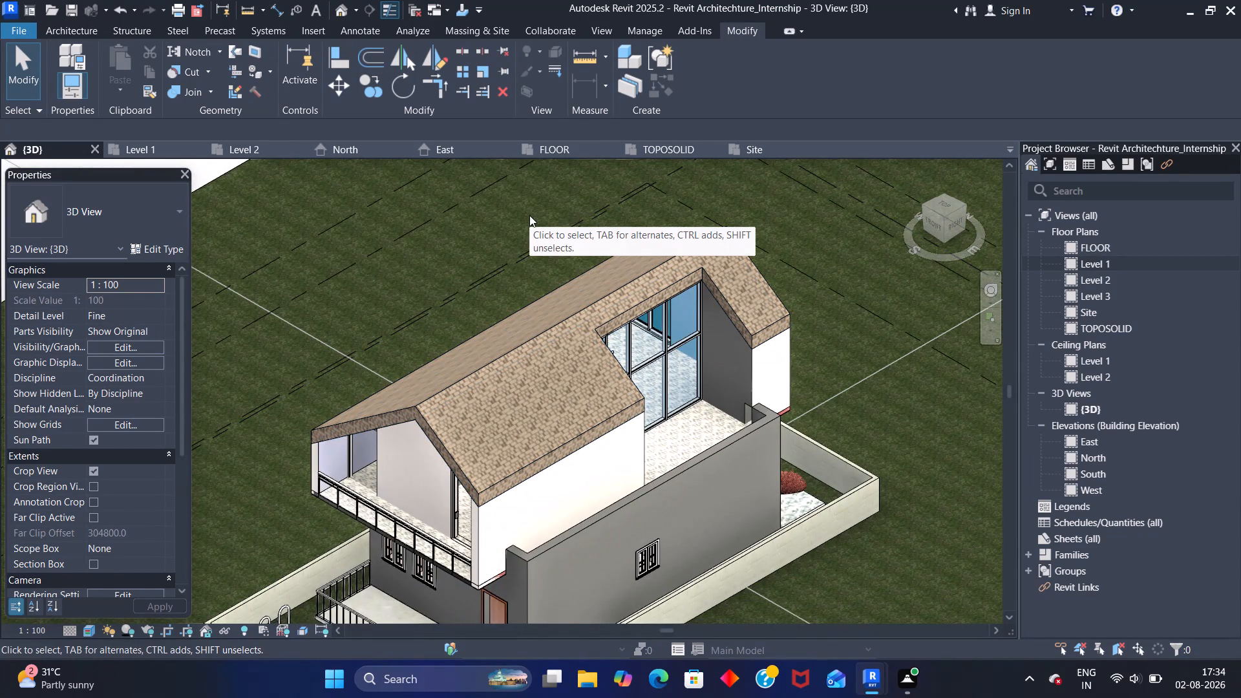
scroll(529, 215, "left", 1, "shift")
scroll(529, 215, "down", 1, "shift")
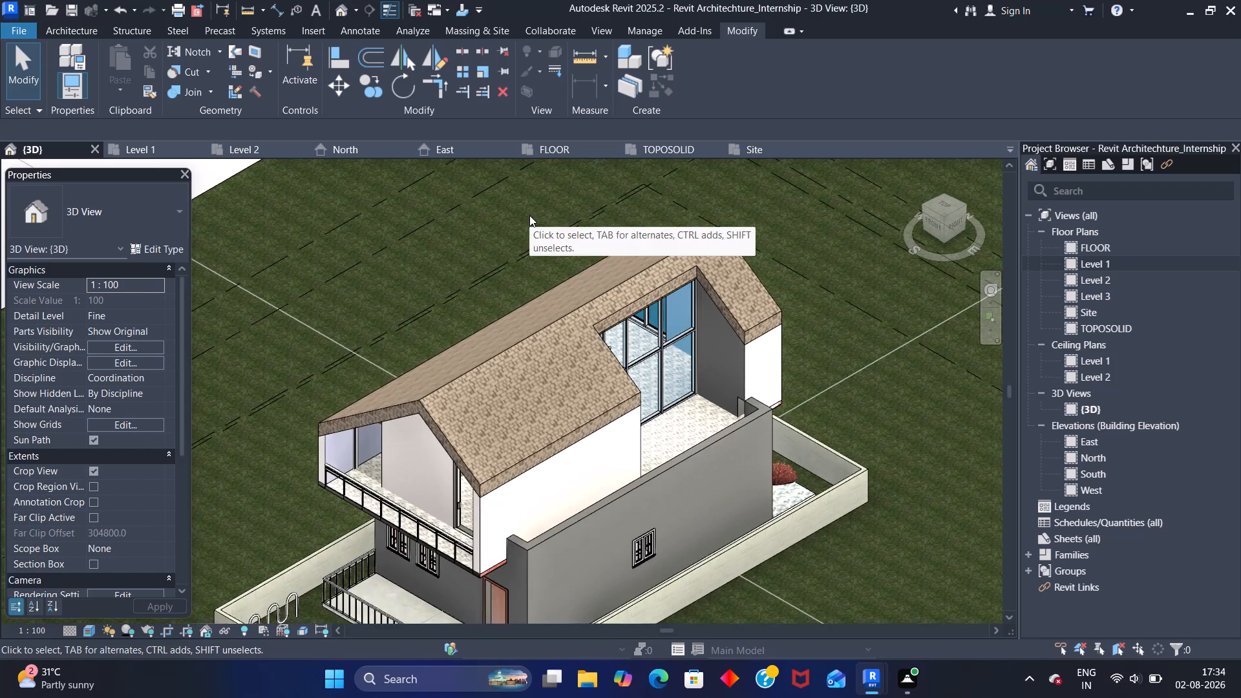
scroll(529, 215, "down", 2)
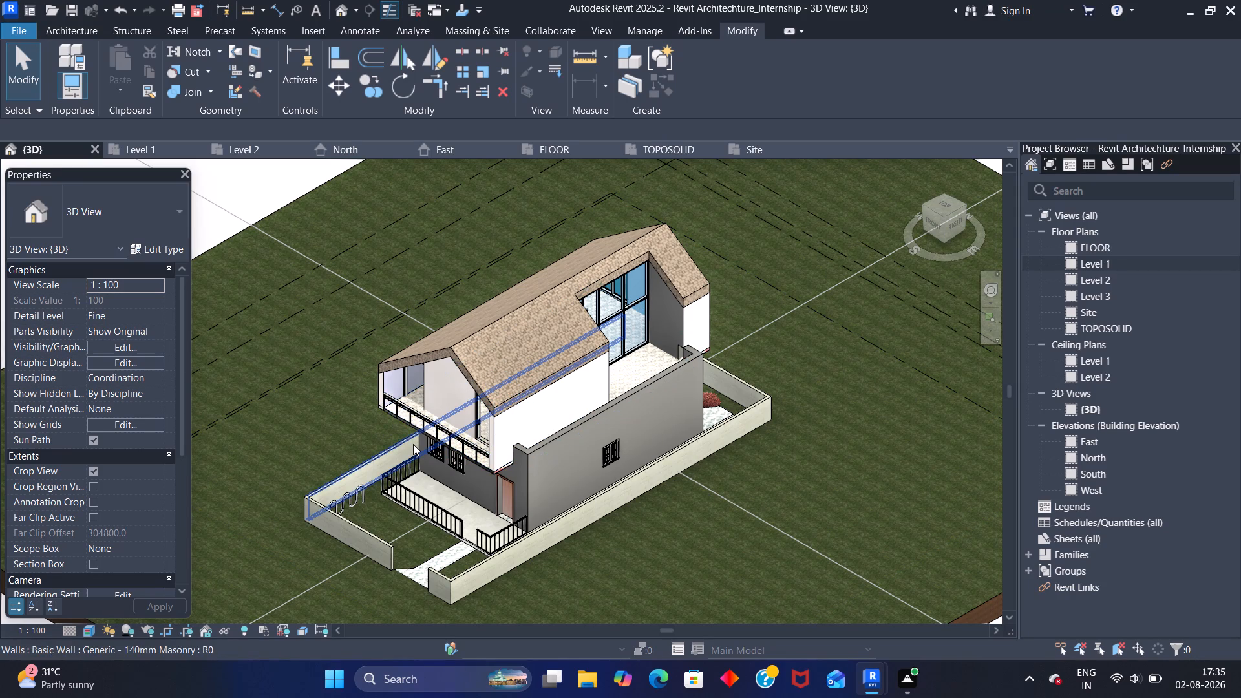
middle_click_drag(403, 438, 529, 435, "shift")
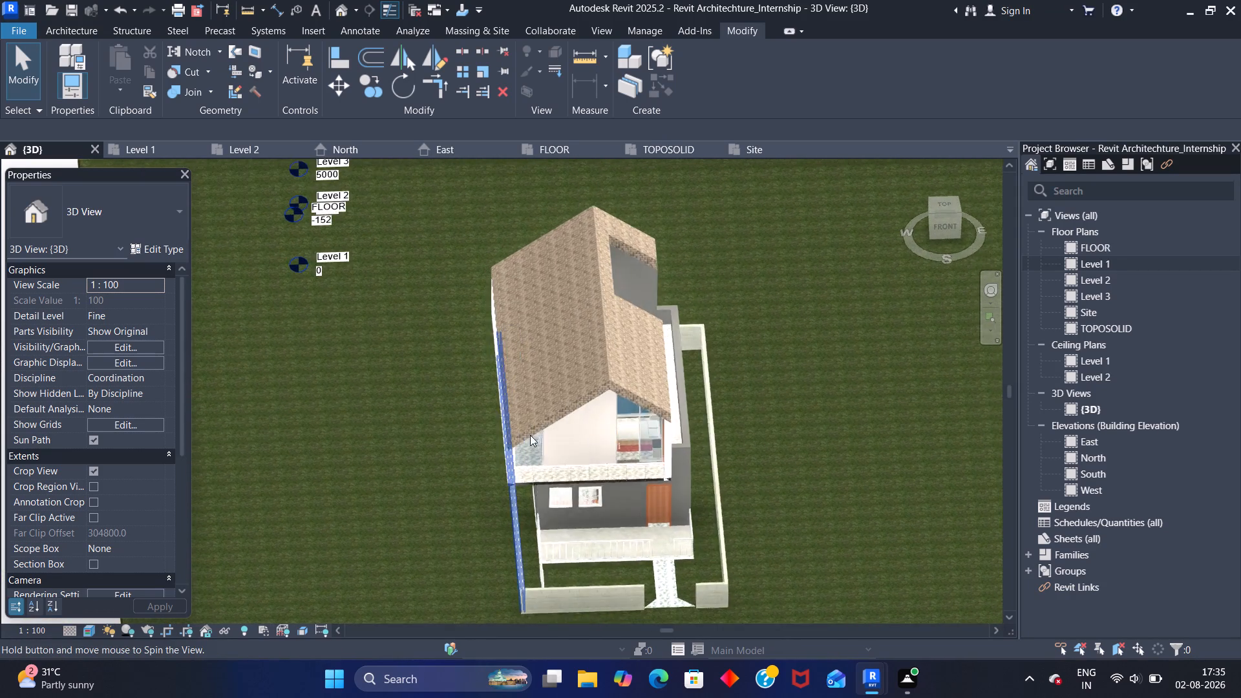
scroll(535, 459, "up", 6)
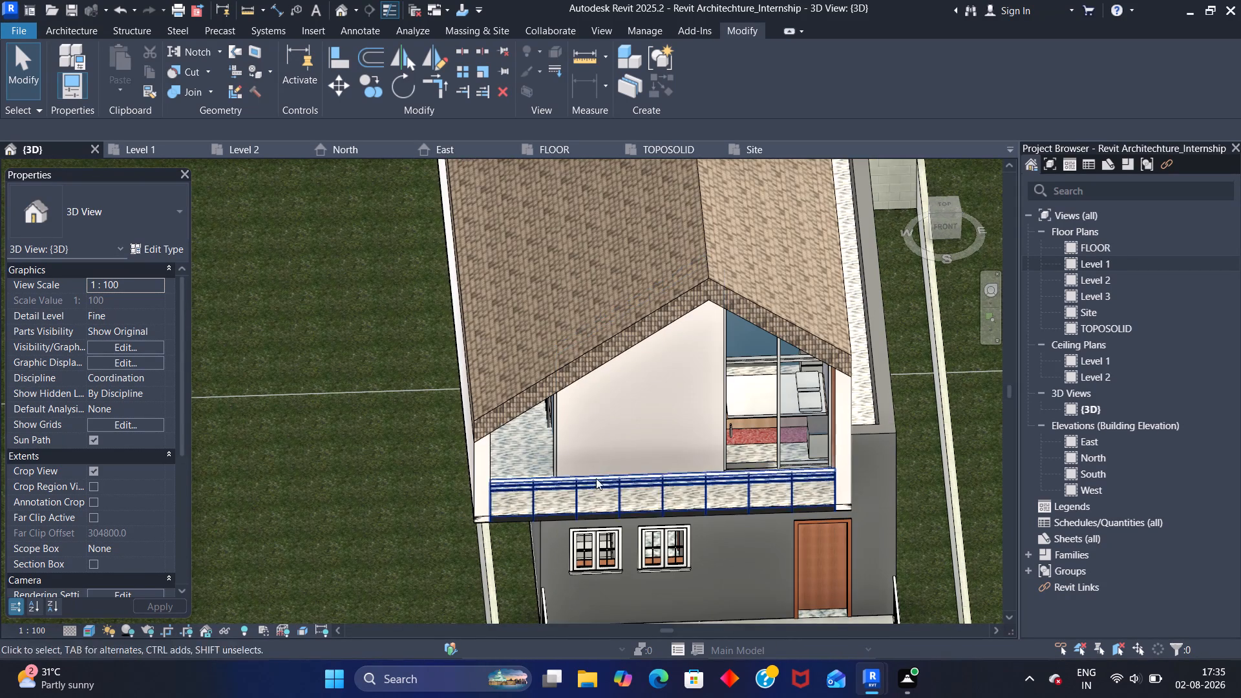
middle_click_drag(621, 446, 582, 317, "shift")
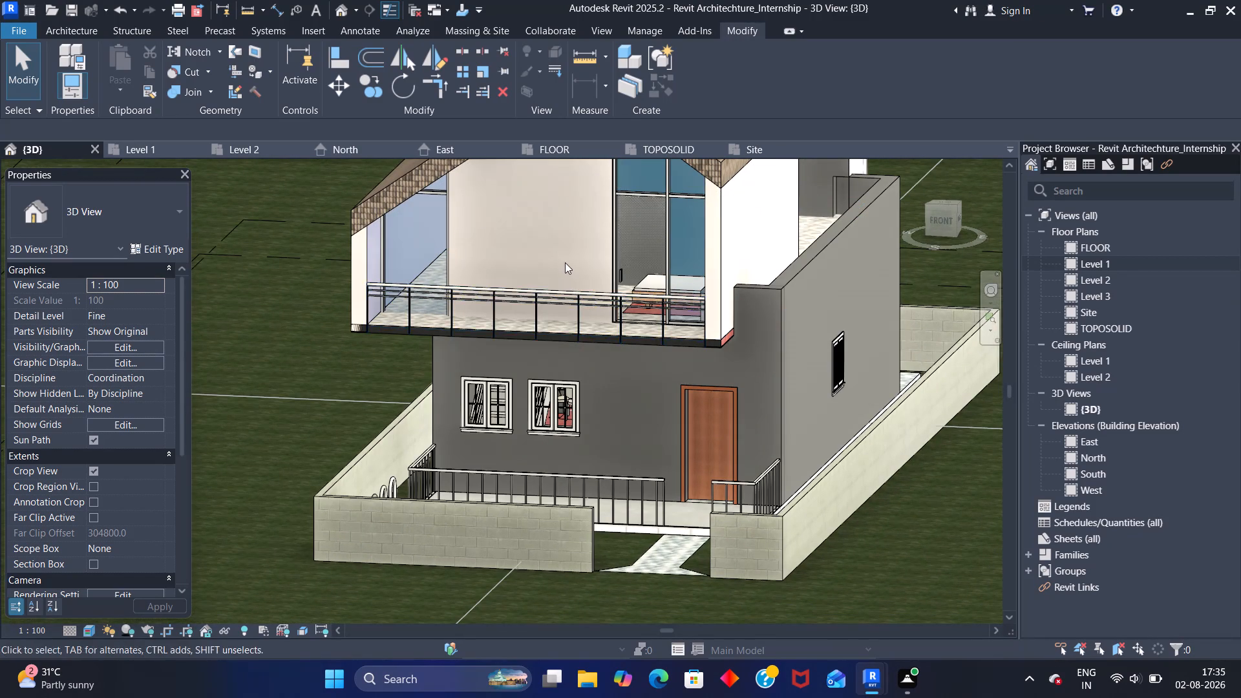
middle_click_drag(564, 262, 489, 315)
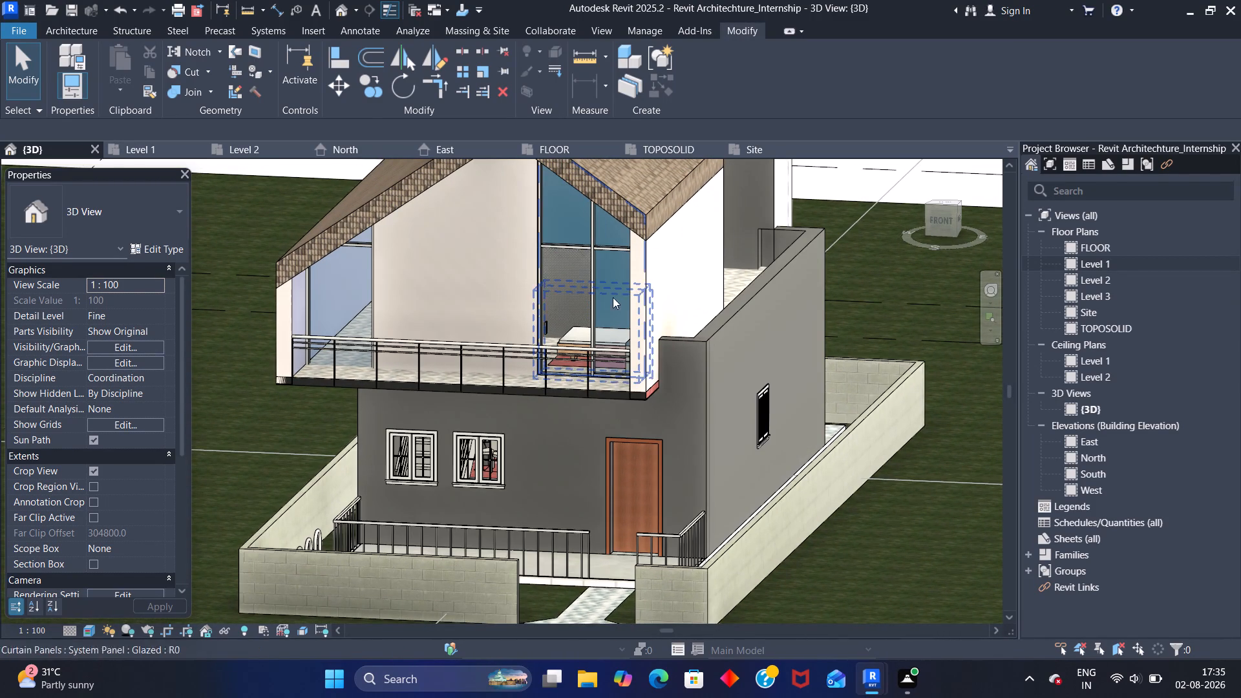
Examine the glazing around the house's side and back, including the ground-floor living room storefront, the upper gable windows and the terrace curtain wall.
middle_click_drag(666, 280, 518, 341, "shift")
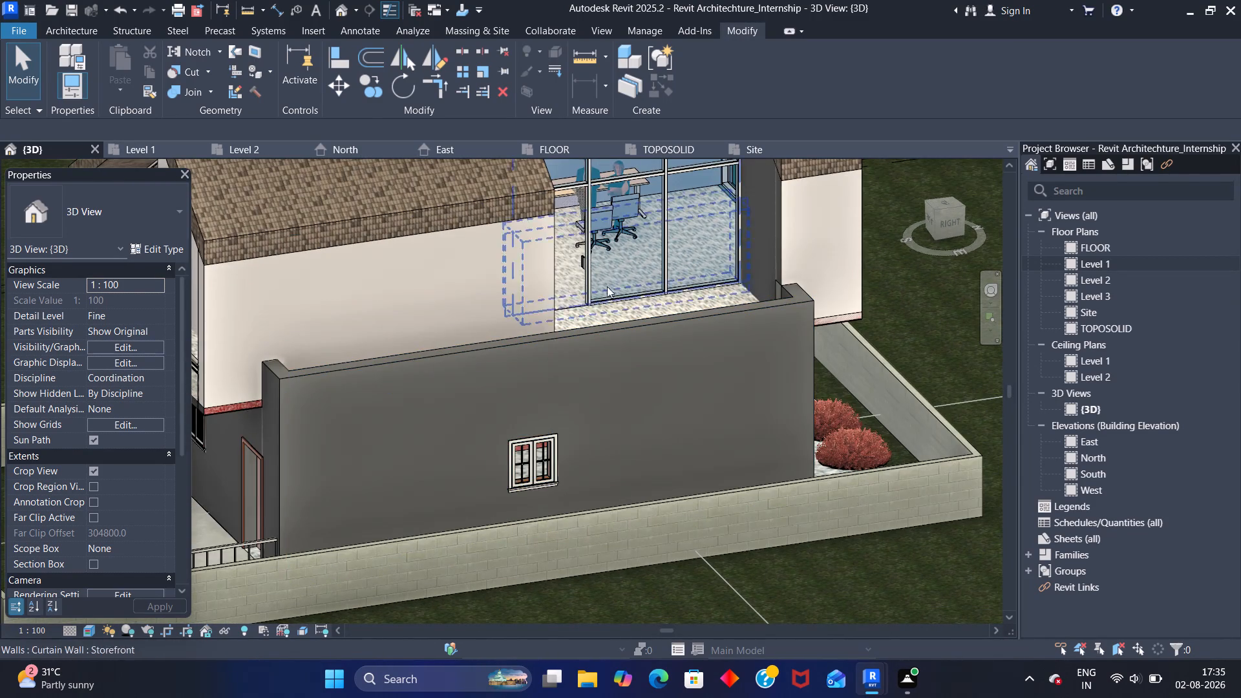
middle_click_drag(617, 281, 529, 346, "shift")
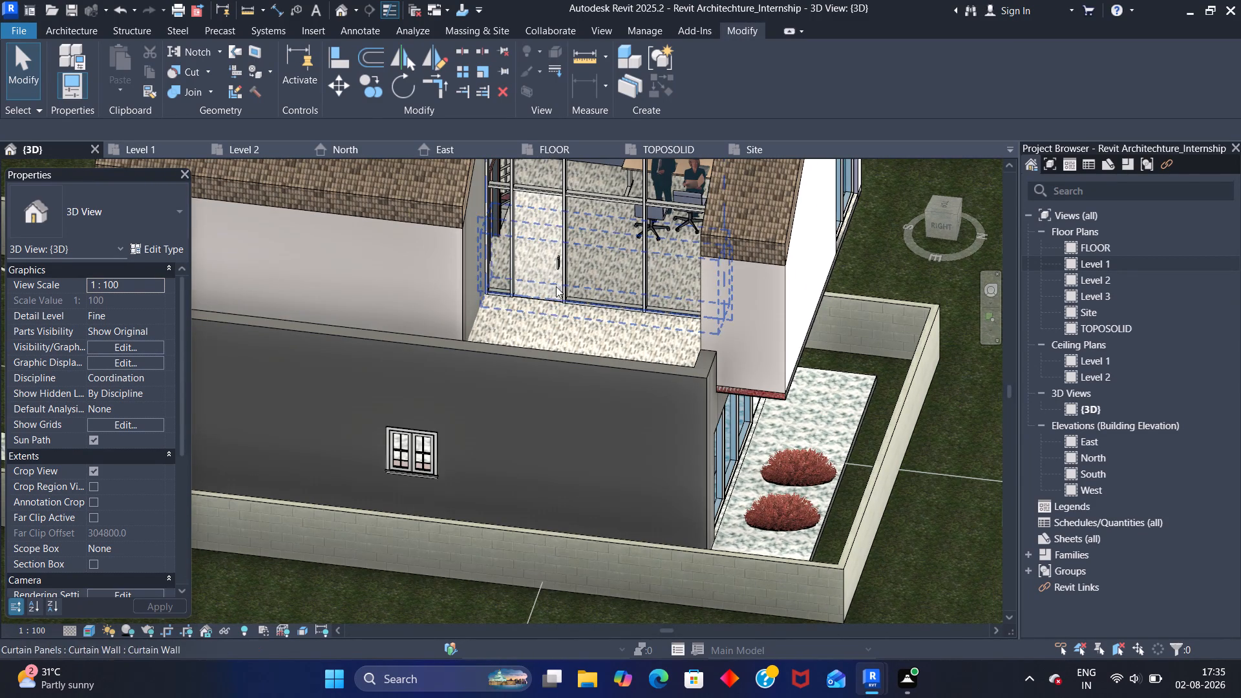
middle_click_drag(555, 296, 411, 260, "shift")
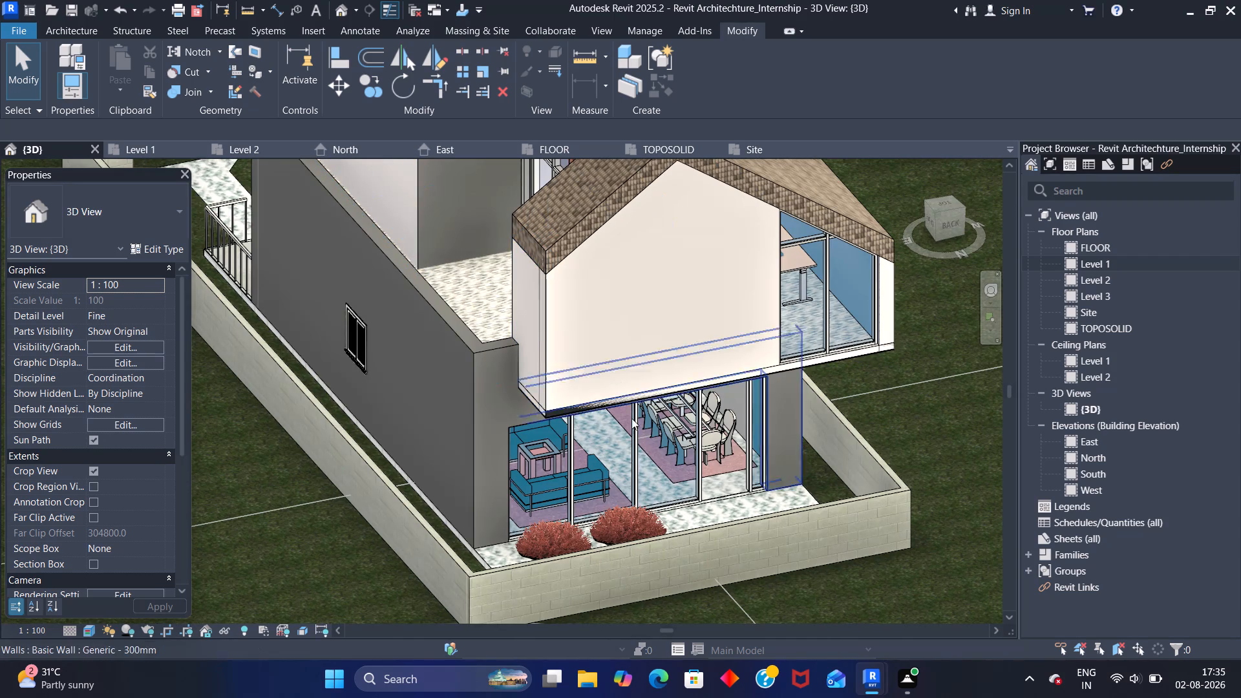
scroll(642, 425, "up", 1, "shift")
middle_click_drag(642, 425, 529, 390, "shift")
middle_click_drag(551, 456, 538, 399, "shift")
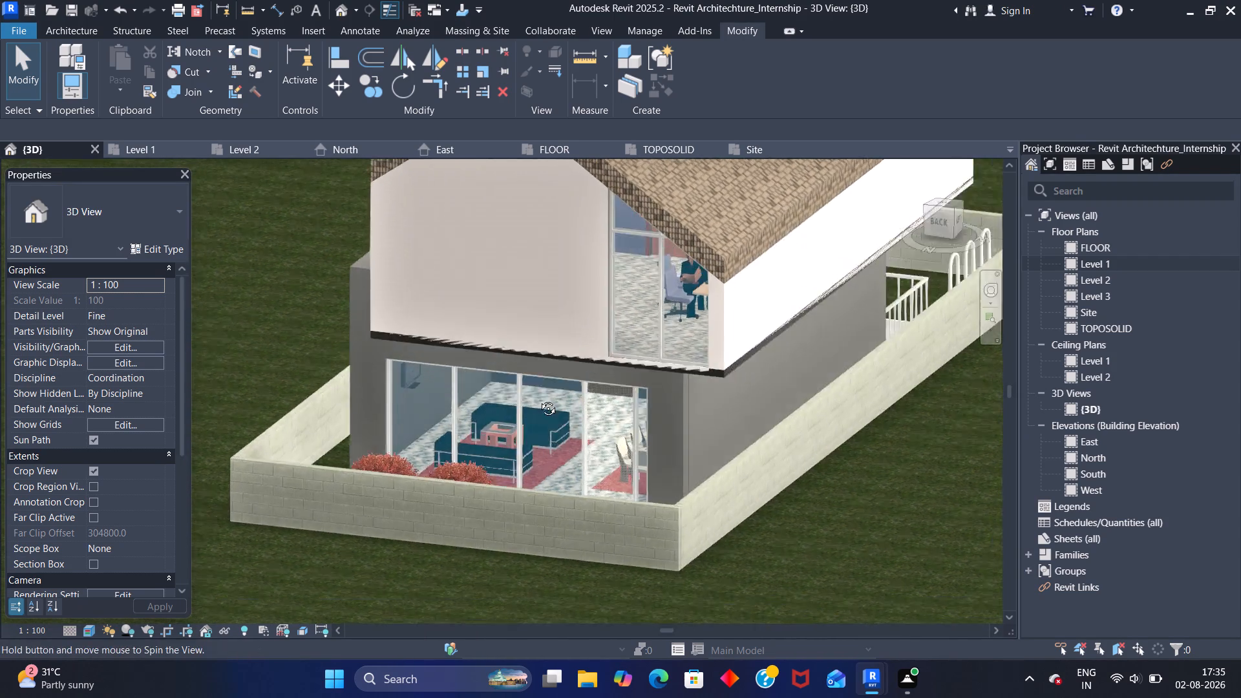
middle_click_drag(538, 399, 531, 366, "shift")
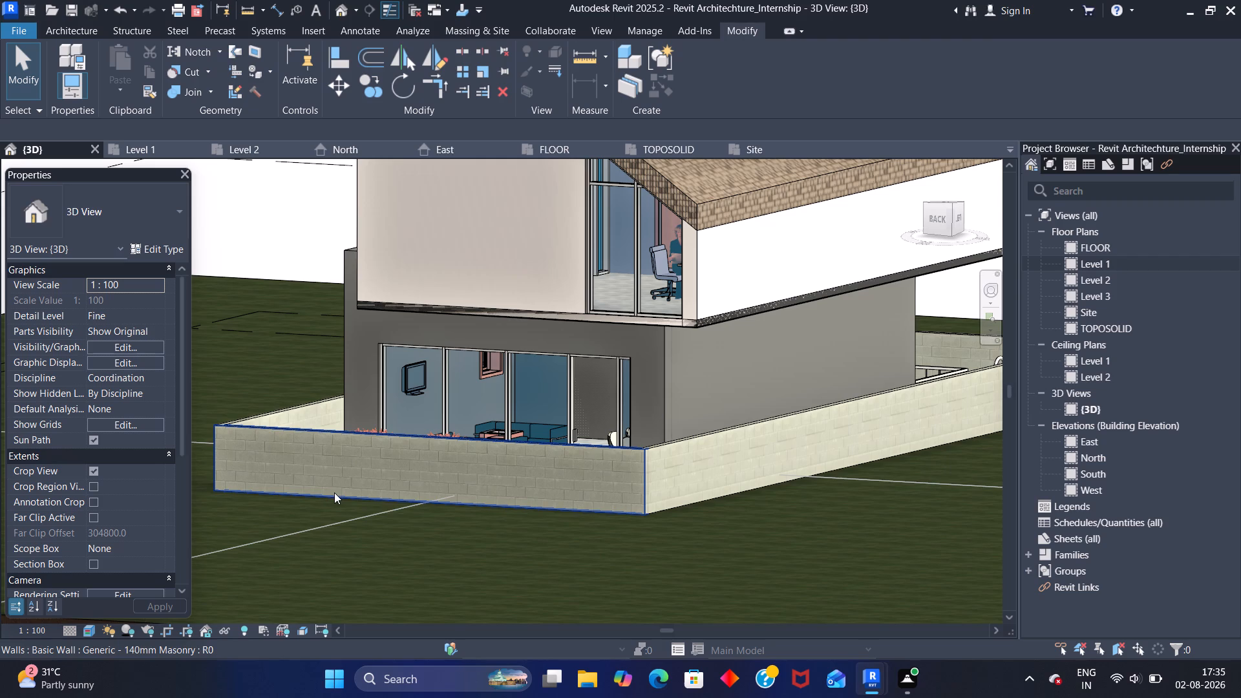
middle_click_drag(398, 501, 248, 543, "shift")
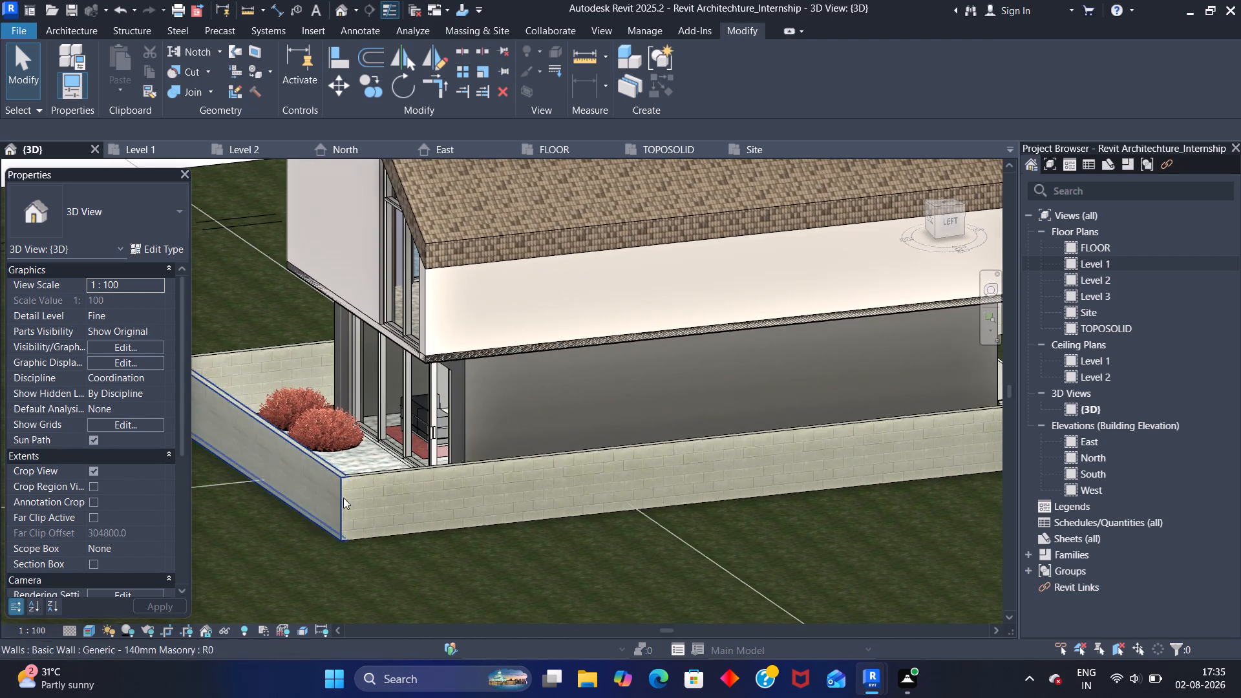
middle_click_drag(347, 412, 509, 427, "shift")
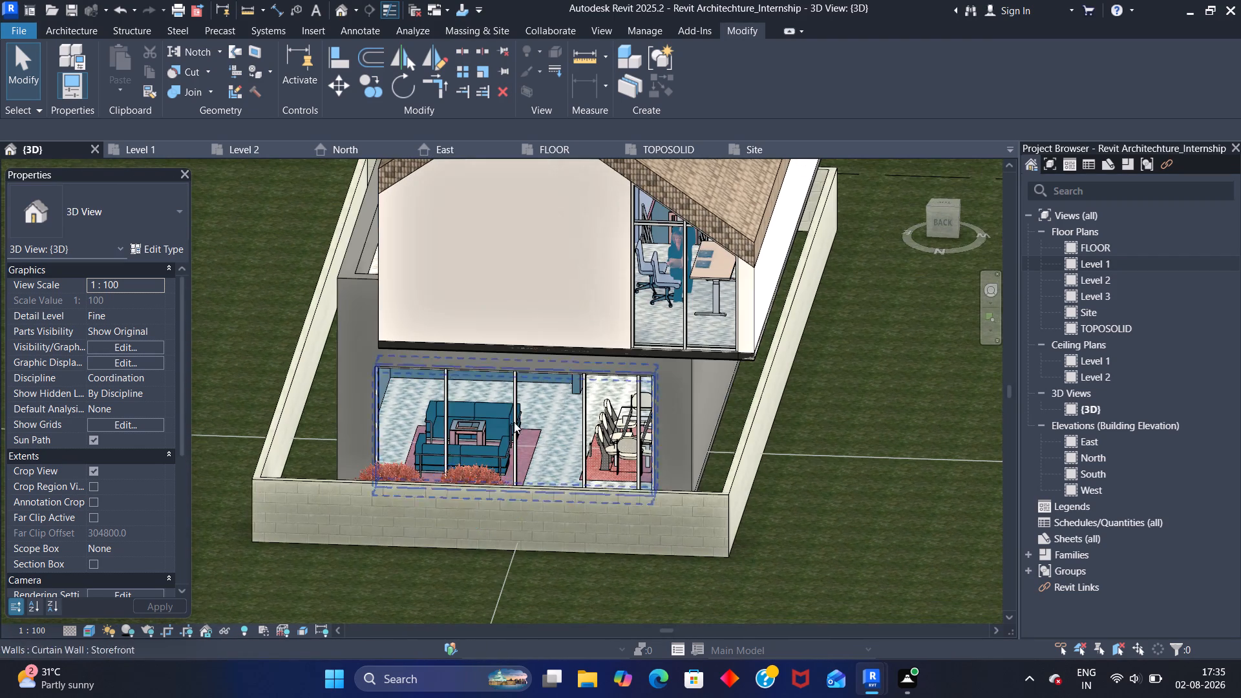
middle_click_drag(517, 408, 469, 494)
scroll(493, 374, "down", 4)
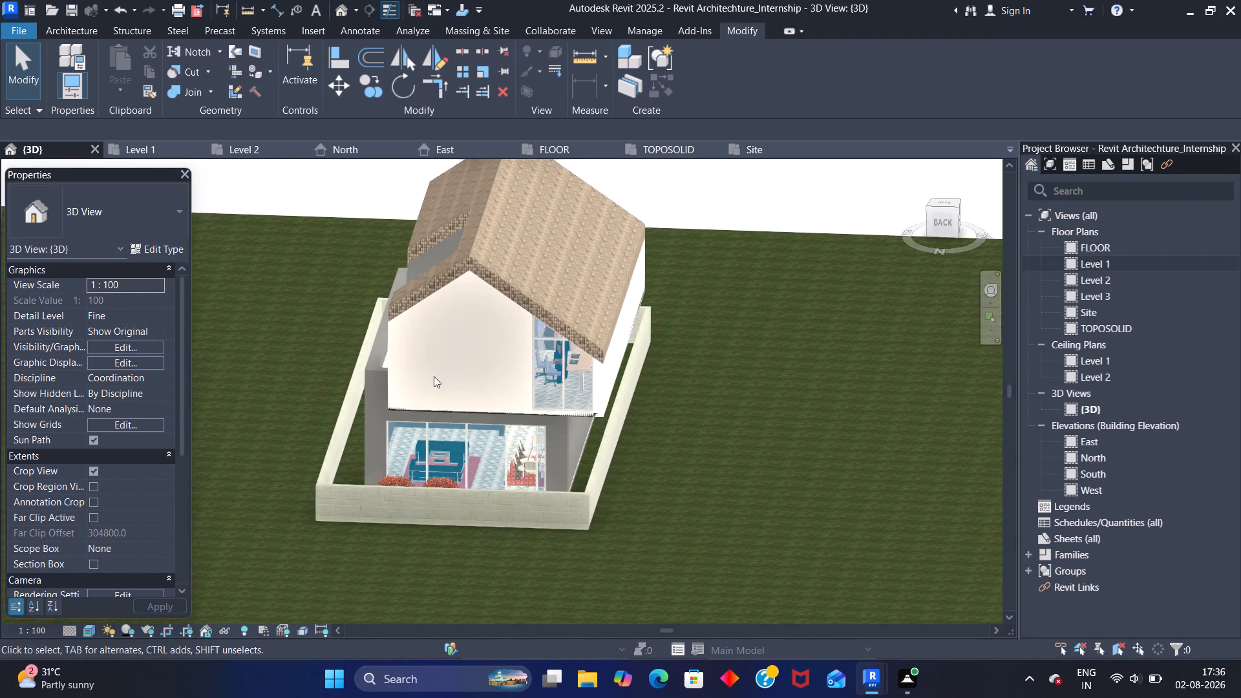
middle_click_drag(423, 352, 562, 343, "shift")
middle_click_drag(385, 333, 474, 361, "shift")
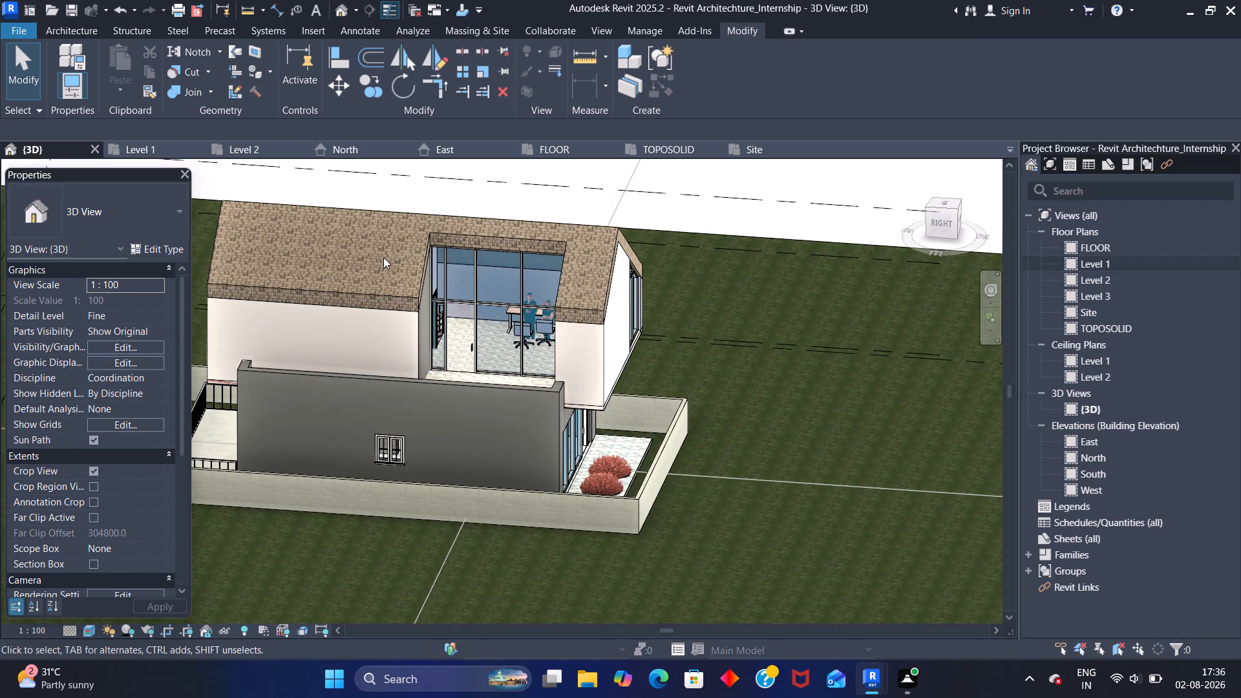
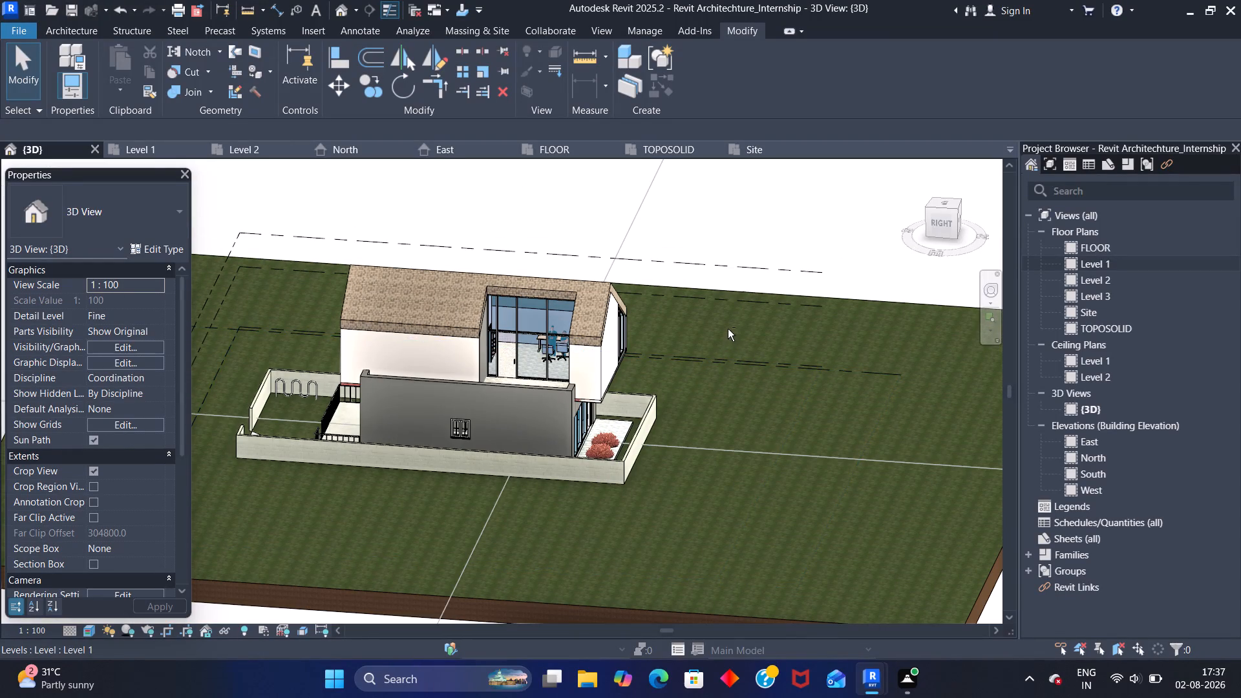
Examine the glazing on the back of the house, covering the upper corner windows and the ground-floor living and dining storefront.
middle_click_drag(731, 327, 556, 362, "shift")
middle_click_drag(734, 424, 719, 419, "shift")
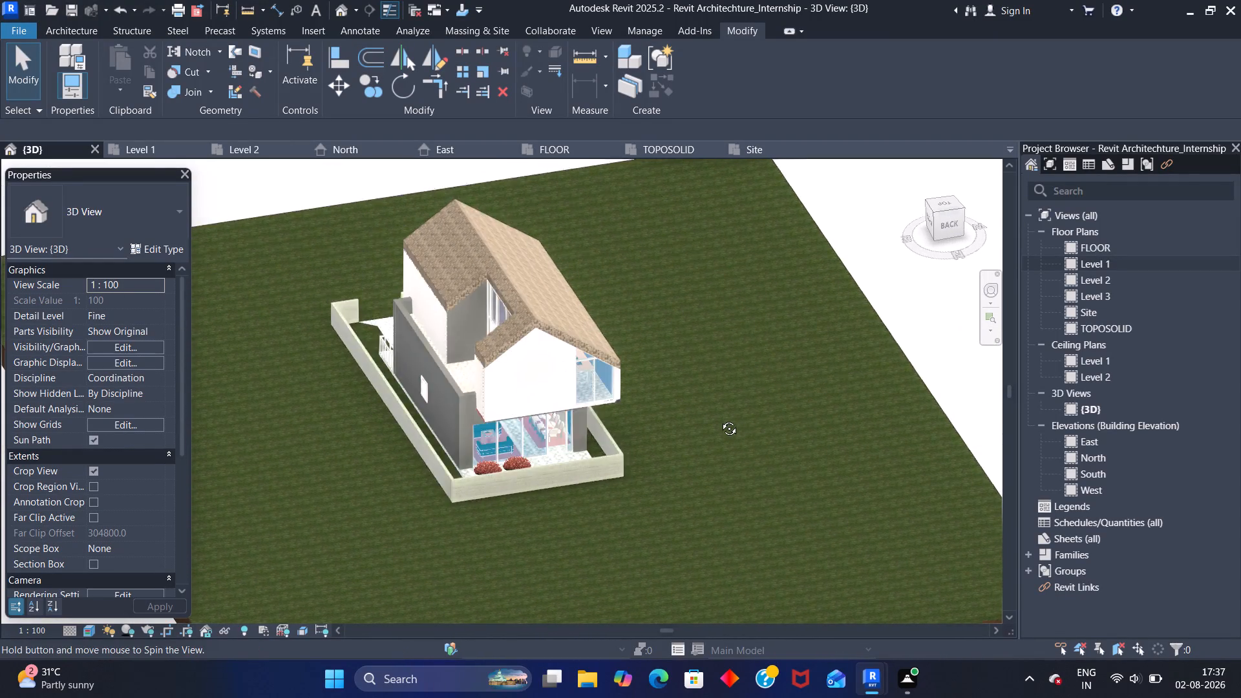
middle_click_drag(719, 419, 659, 392, "shift")
scroll(640, 431, "up", 8)
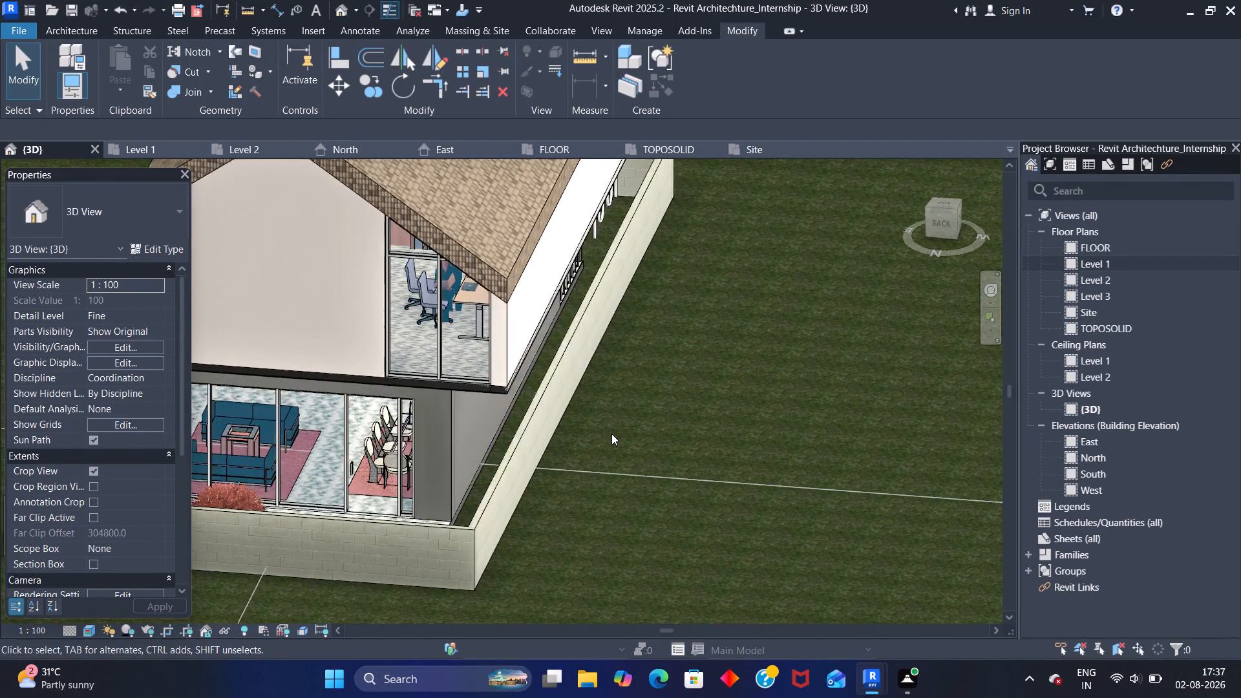
scroll(611, 434, "up", 1)
scroll(606, 423, "up", 1, "shift")
middle_click_drag(619, 431, 679, 427, "shift")
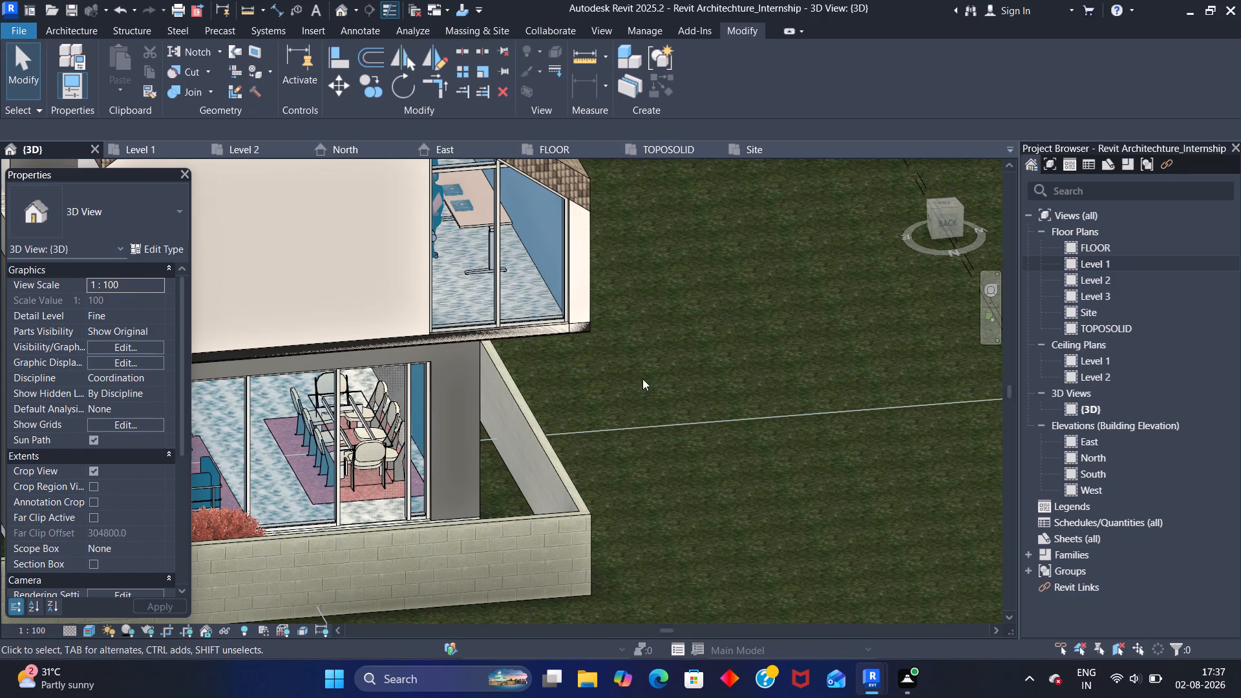
middle_click_drag(676, 362, 600, 379, "shift")
middle_click_drag(608, 421, 719, 293)
middle_click_drag(561, 486, 693, 438, "shift")
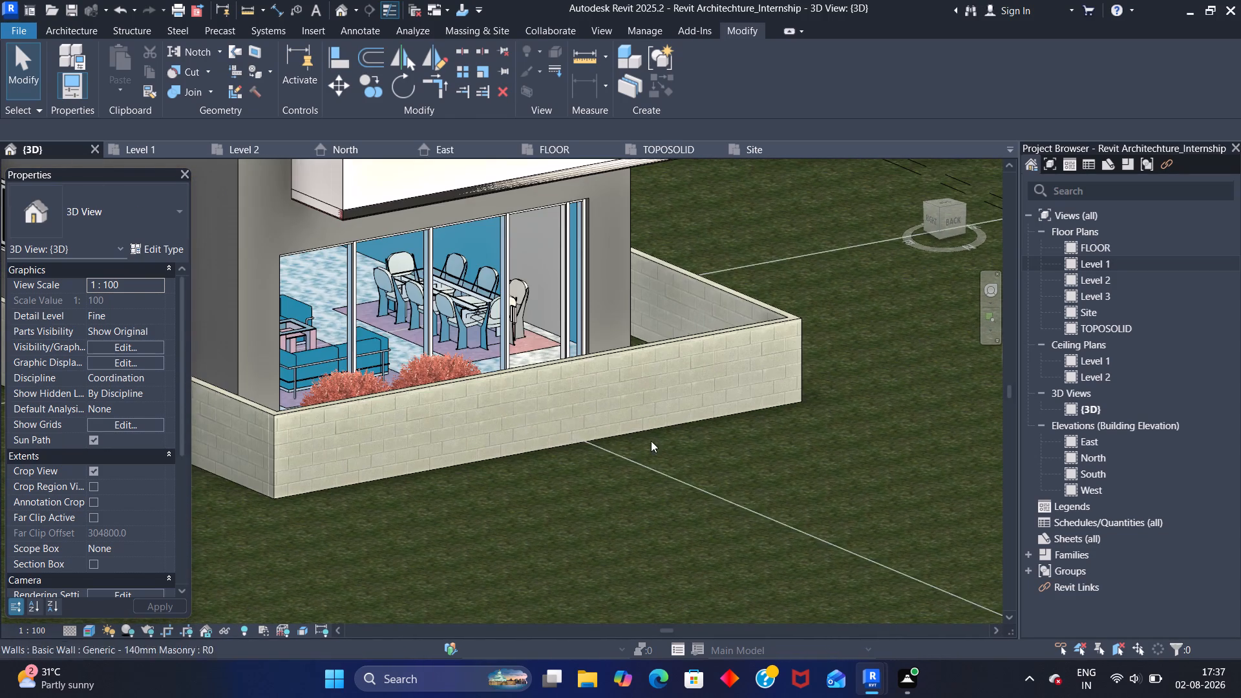
Examine the side wall, boundary wall and front entrance of the house, including the door, porch railing and entrance path.
middle_click_drag(542, 470, 725, 434, "shift")
middle_click_drag(496, 436, 676, 435, "shift")
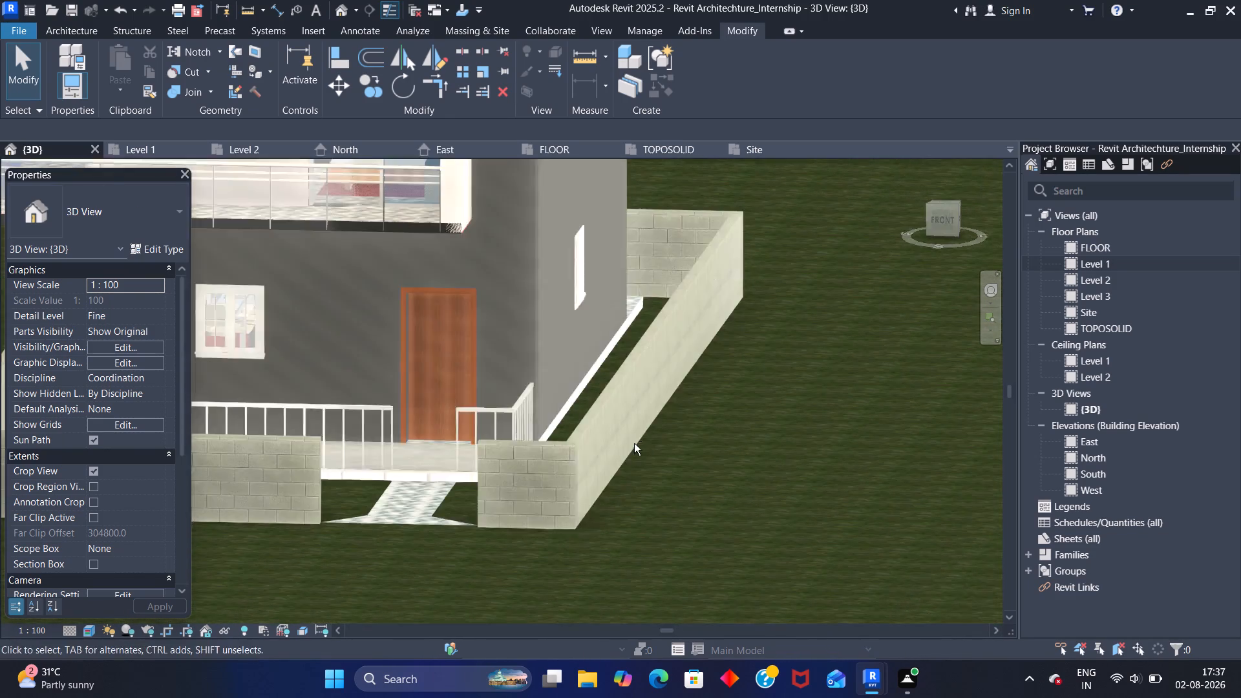
middle_click_drag(584, 454, 672, 422, "shift")
middle_click_drag(729, 427, 564, 469, "shift")
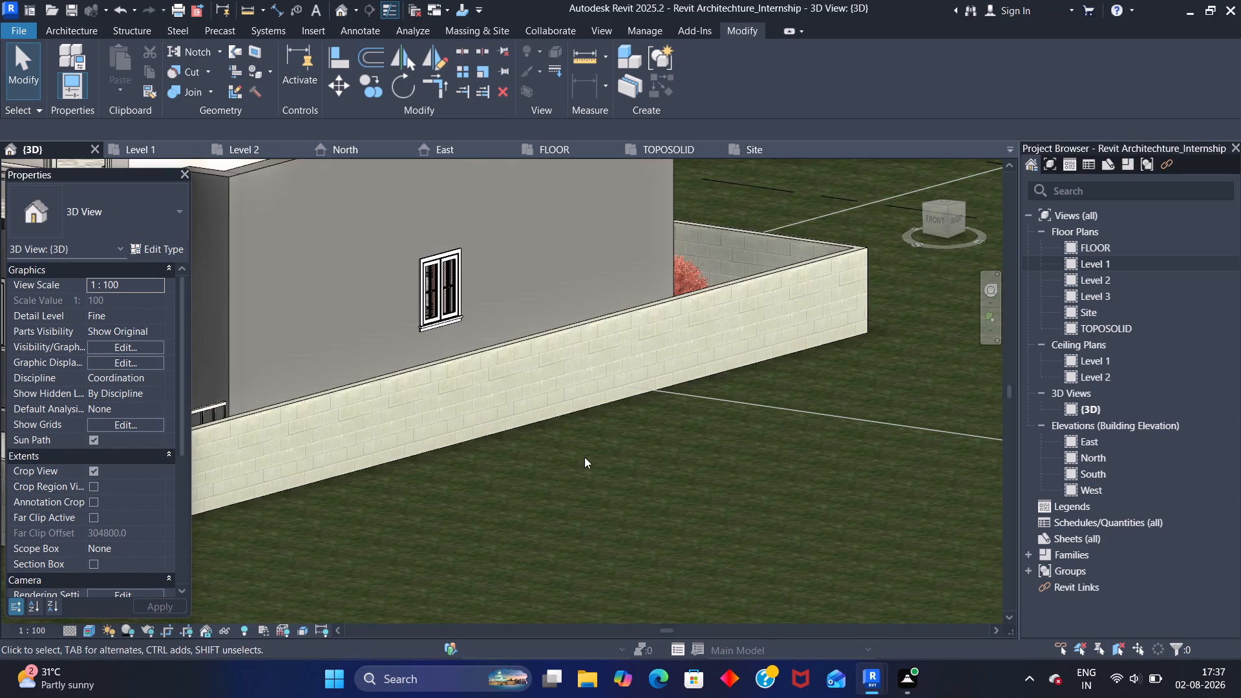
middle_click_drag(576, 451, 674, 438, "shift")
scroll(575, 436, "up", 2)
scroll(528, 371, "up", 1)
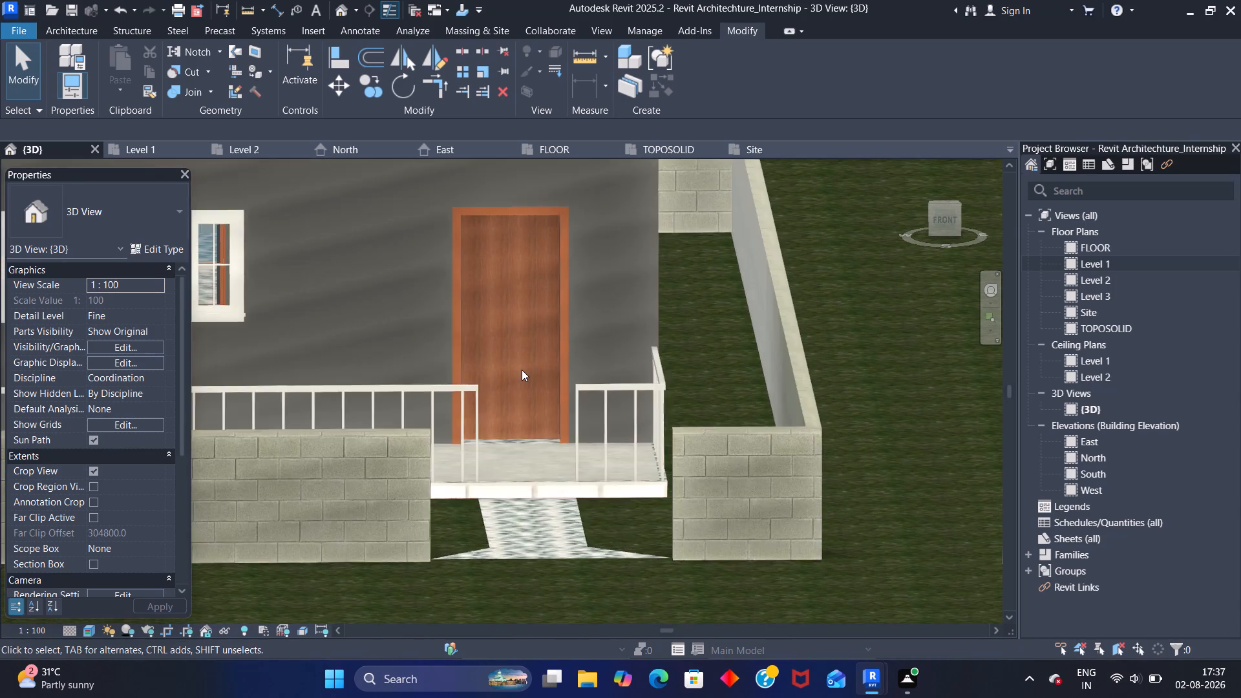
scroll(522, 370, "down", 5)
middle_click_drag(445, 310, 428, 370, "shift")
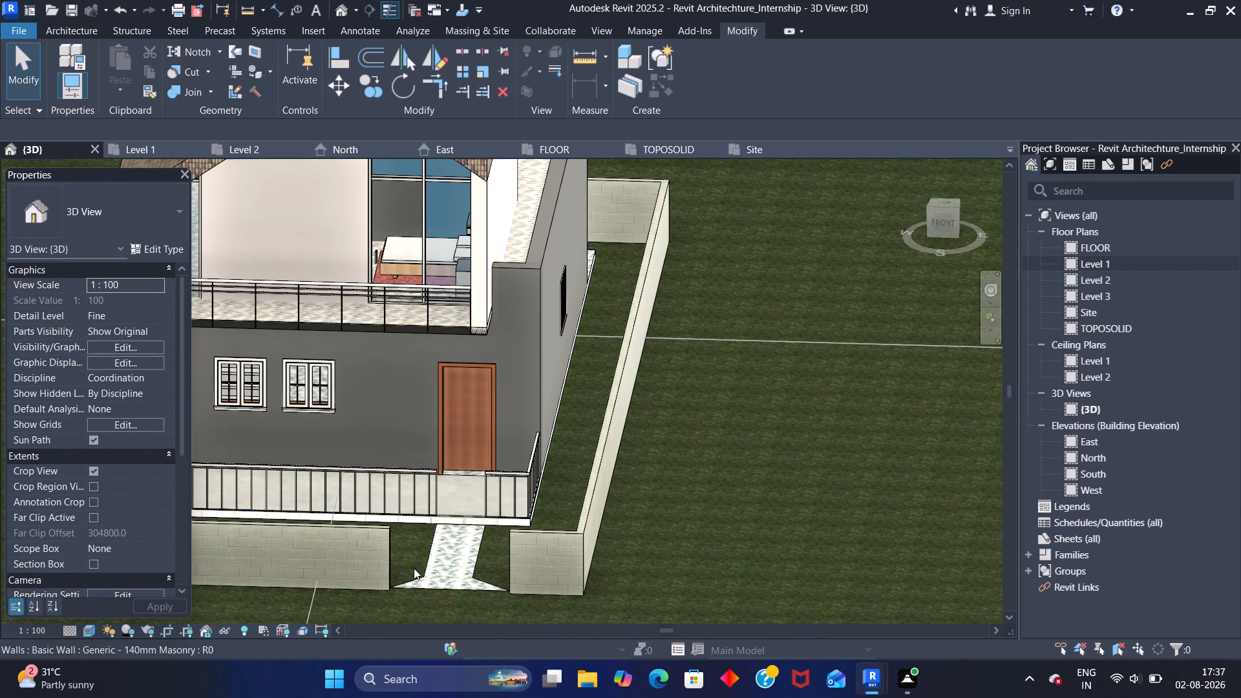
middle_click_drag(411, 566, 439, 491)
scroll(440, 481, "up", 1)
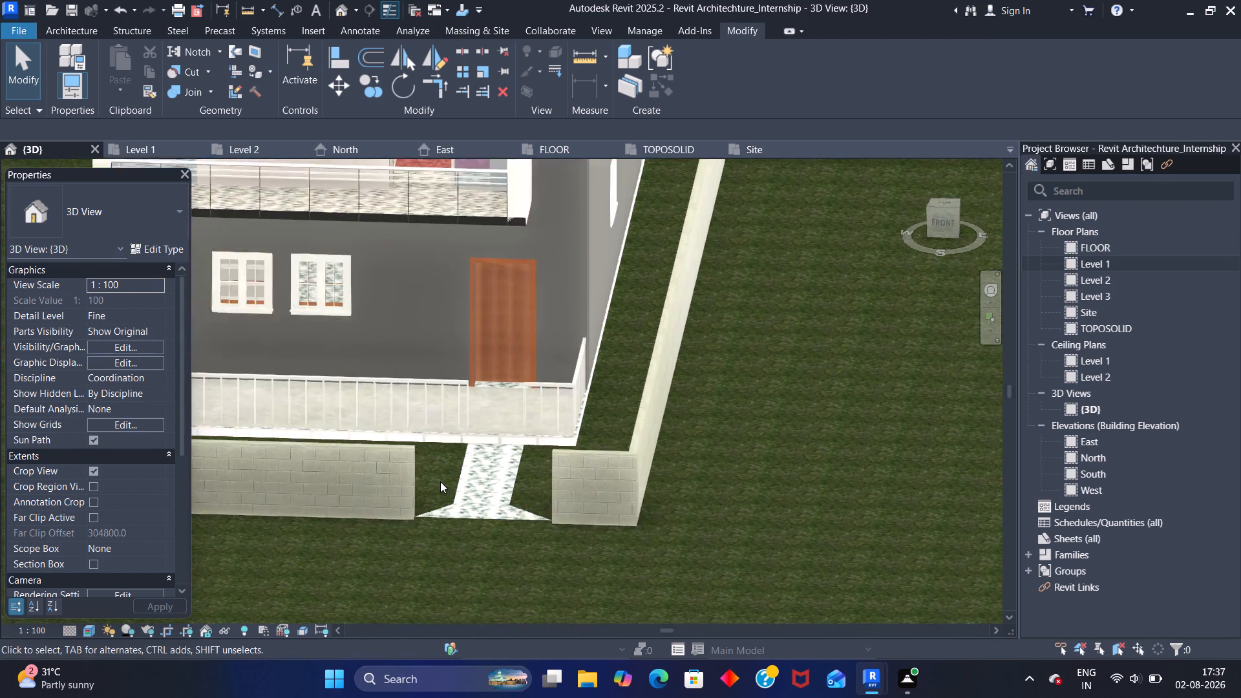
scroll(440, 481, "up", 2)
scroll(432, 476, "down", 1)
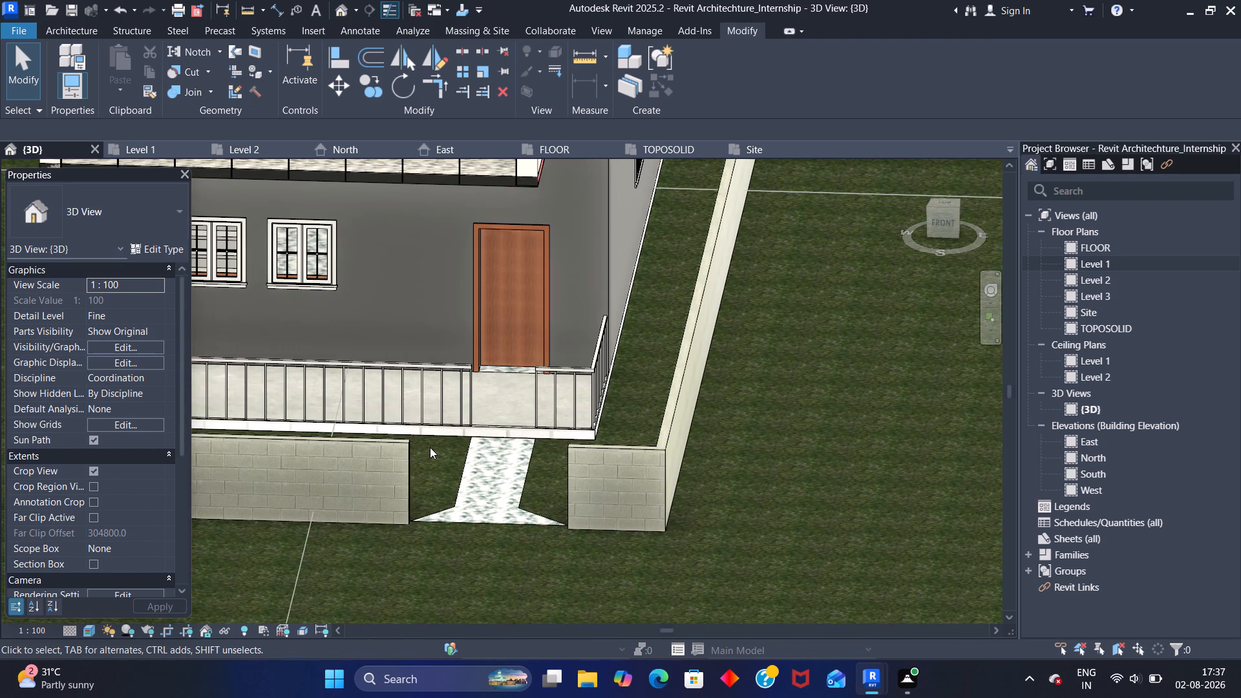
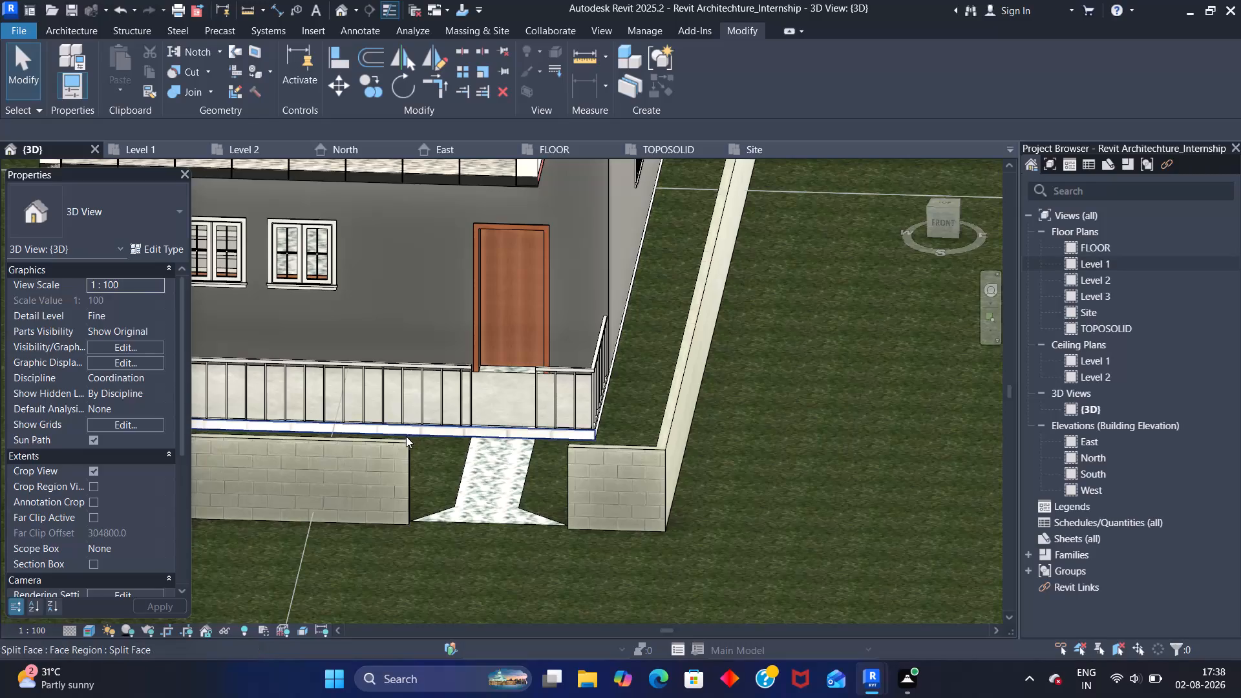
Examine the front entrance of the house, covering the path, porch edge, front door and tiled threshold.
scroll(419, 405, "up", 10)
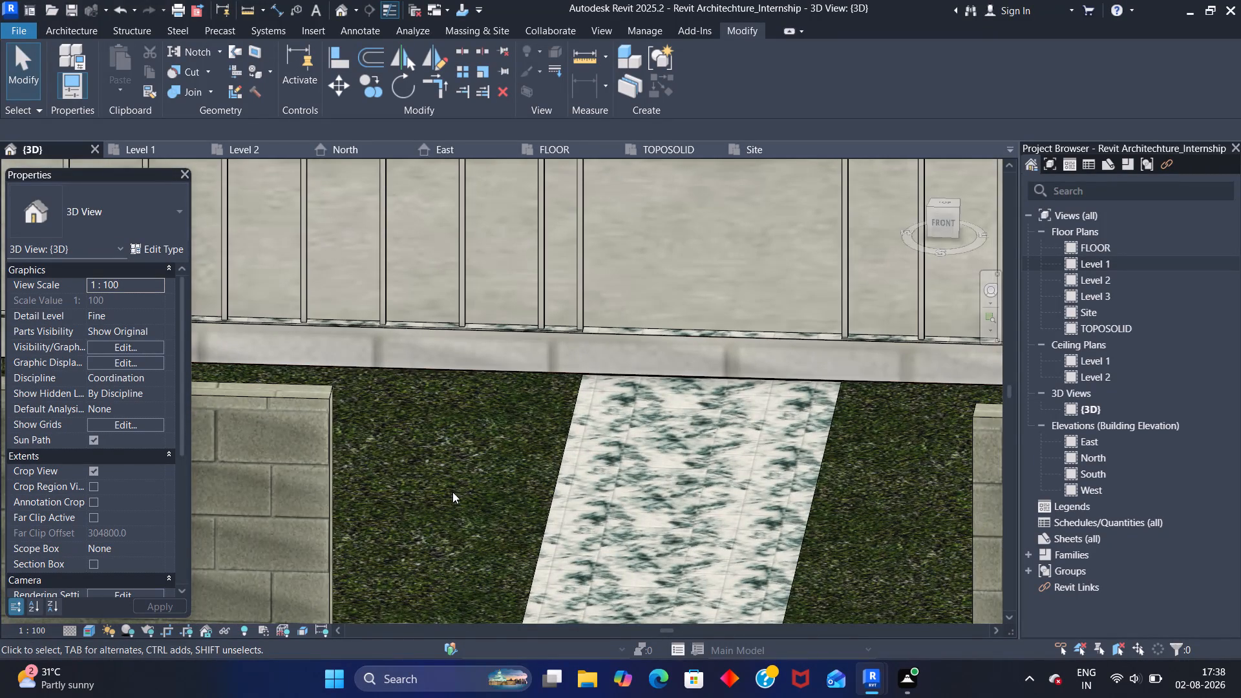
scroll(459, 489, "down", 8)
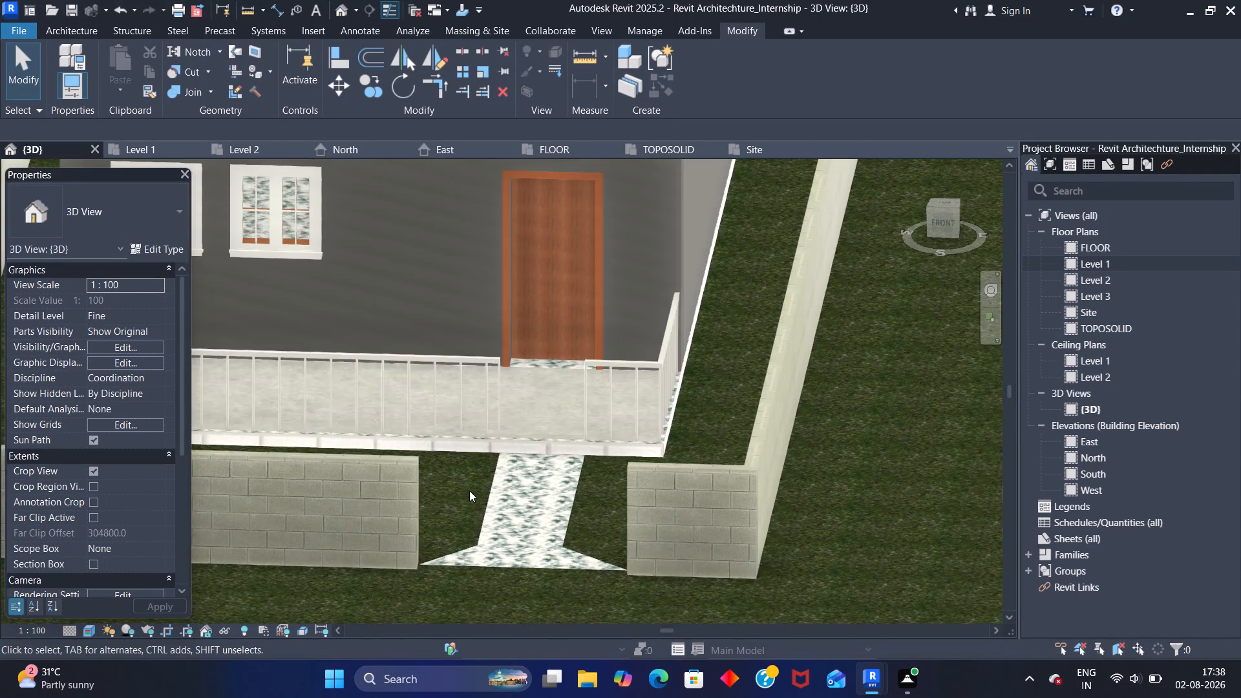
scroll(466, 491, "down", 1)
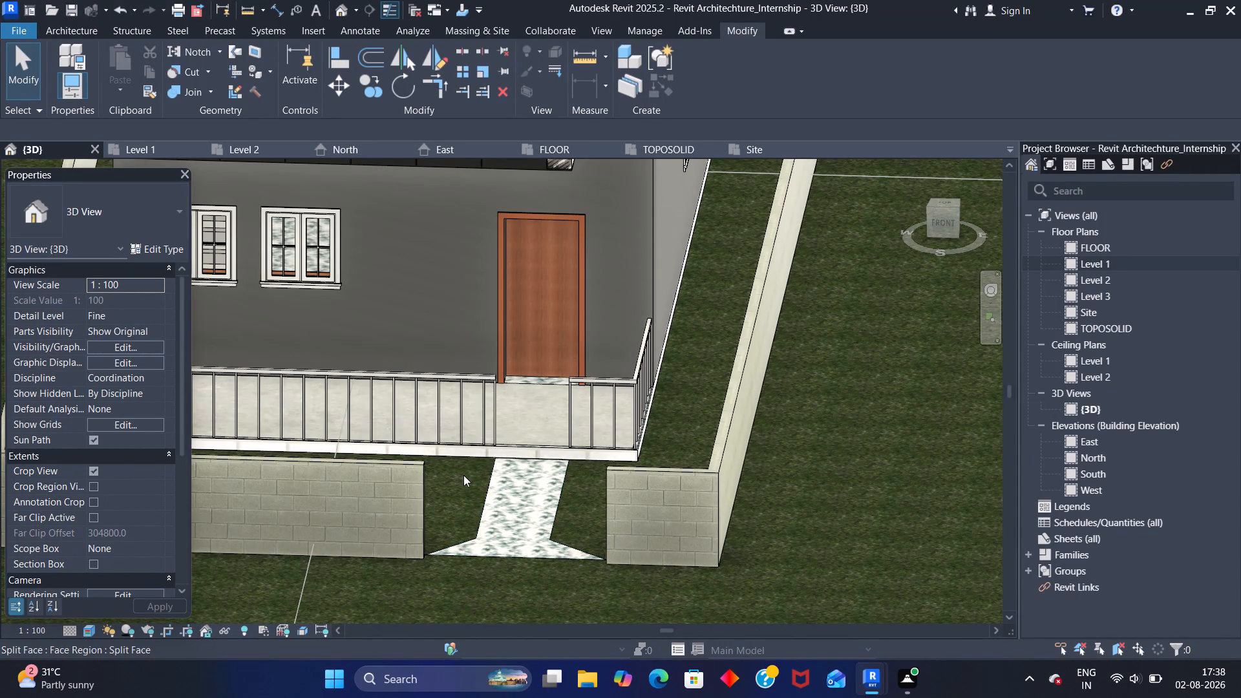
middle_click_drag(460, 493, 458, 568, "shift")
scroll(482, 496, "up", 8)
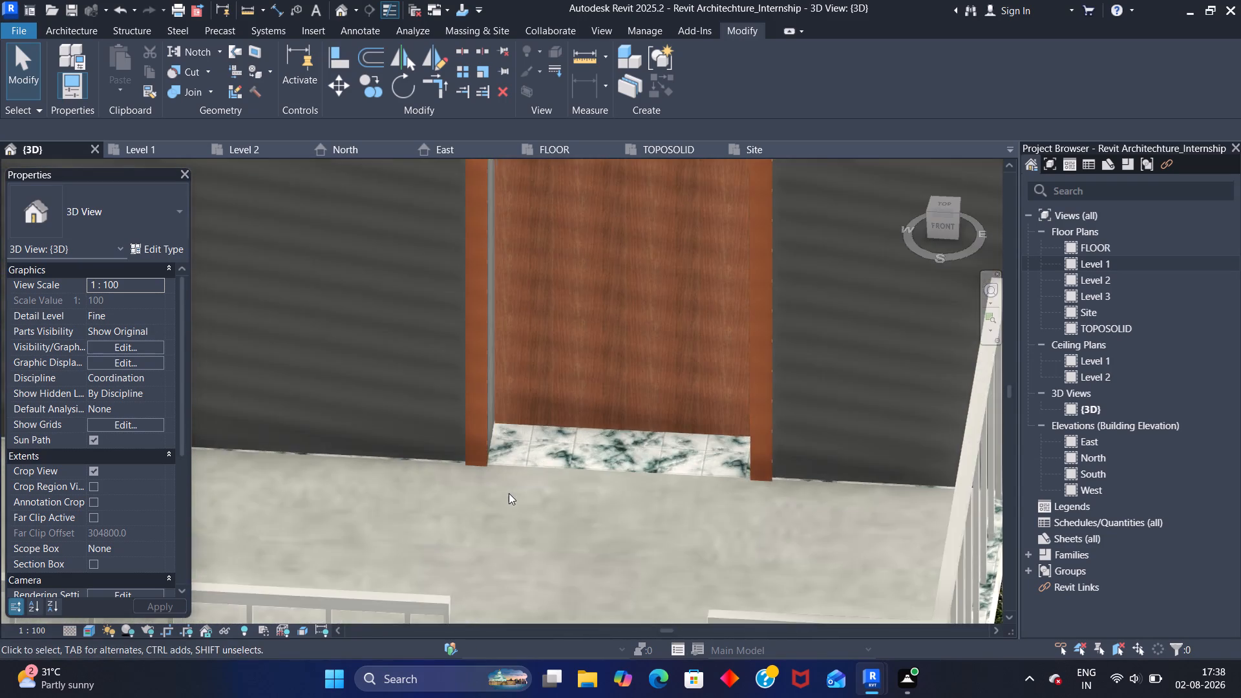
scroll(509, 493, "up", 8)
scroll(511, 492, "down", 7)
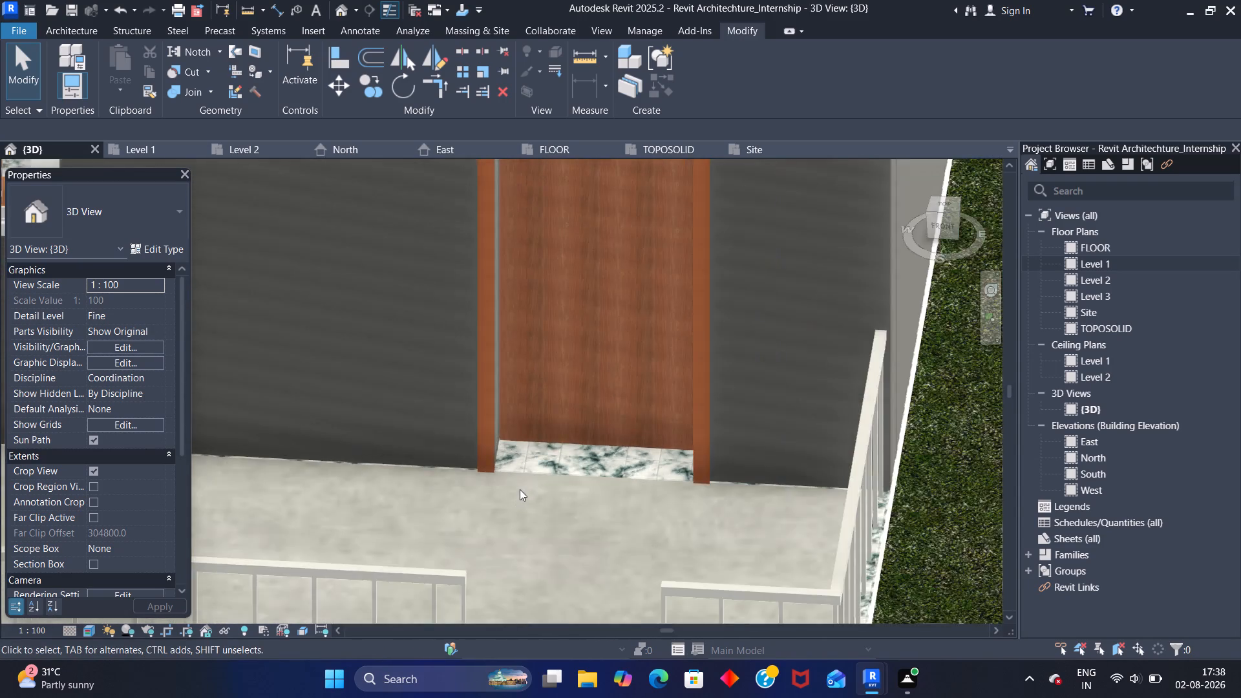
scroll(520, 489, "down", 6)
scroll(547, 378, "up", 6)
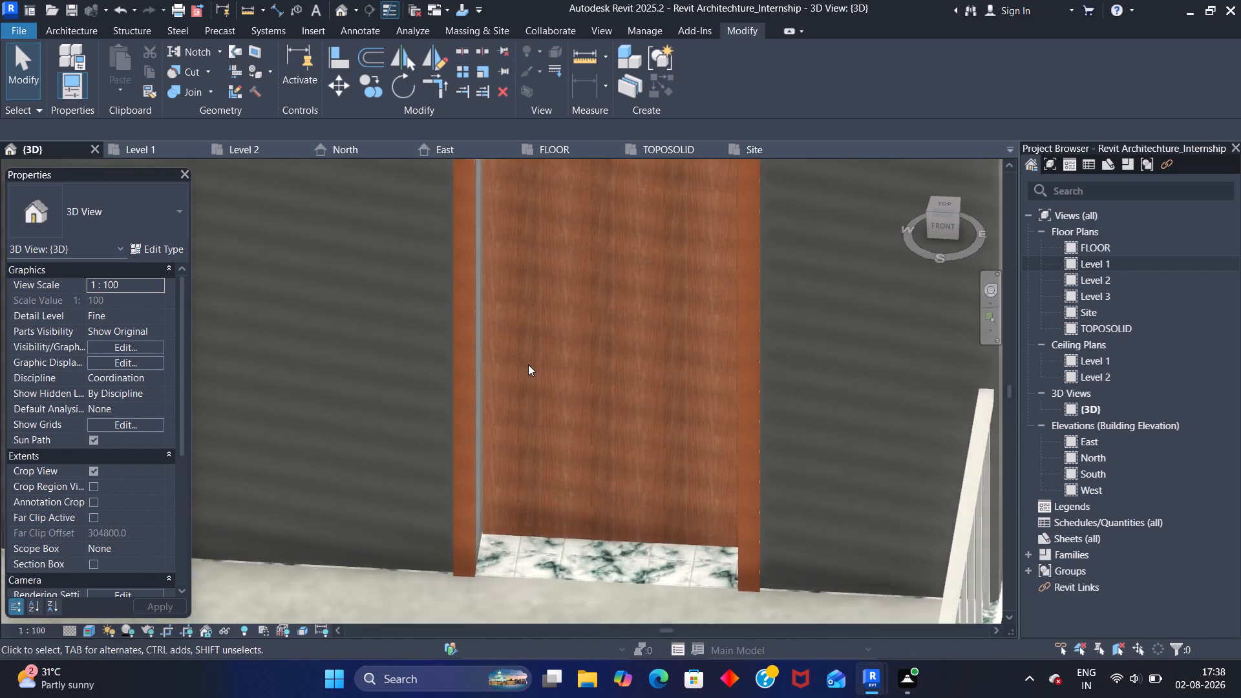
scroll(528, 365, "up", 4)
scroll(538, 430, "down", 6)
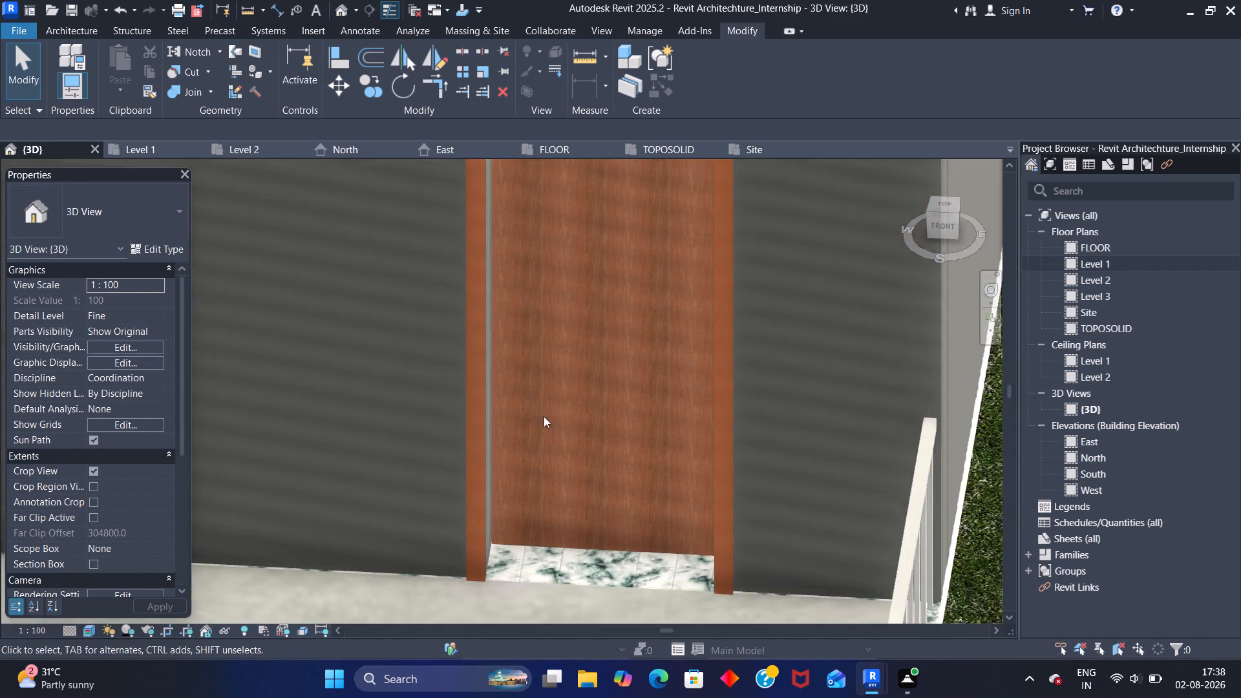
scroll(544, 416, "down", 6)
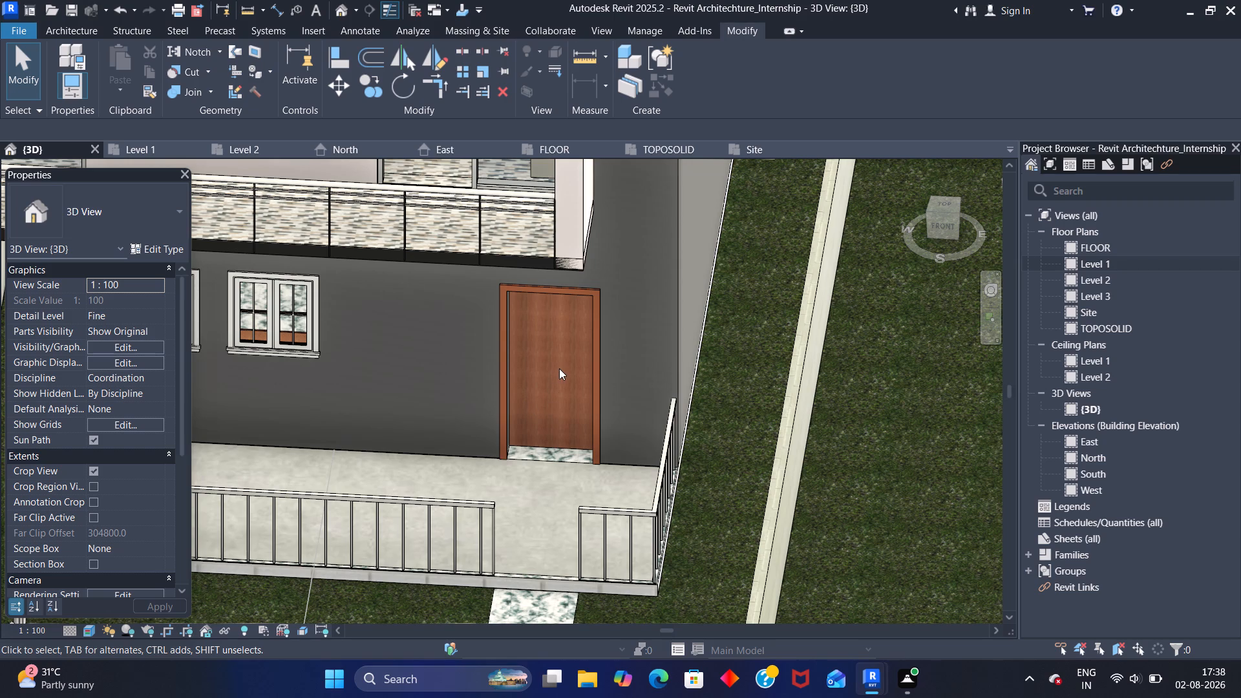
Select the M_Single-Flush front door and inspect the threshold at its base and the wall above it.
scroll(556, 384, "up", 3)
left_click(543, 467)
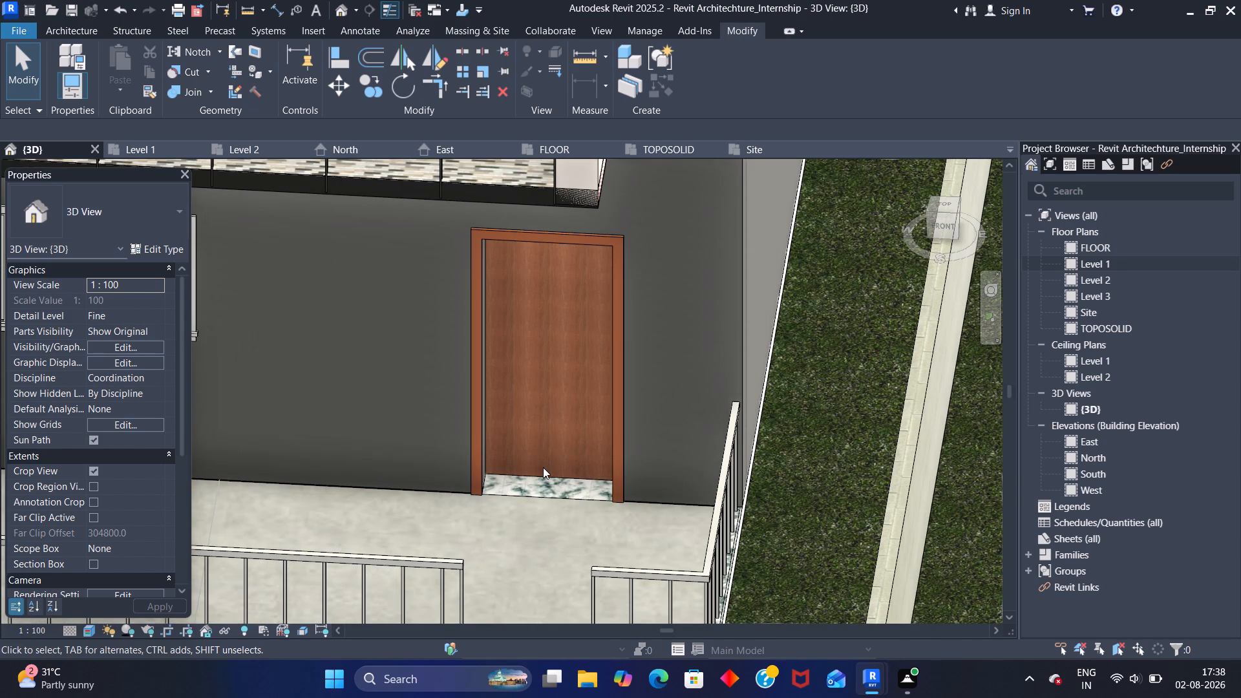
left_click(544, 472)
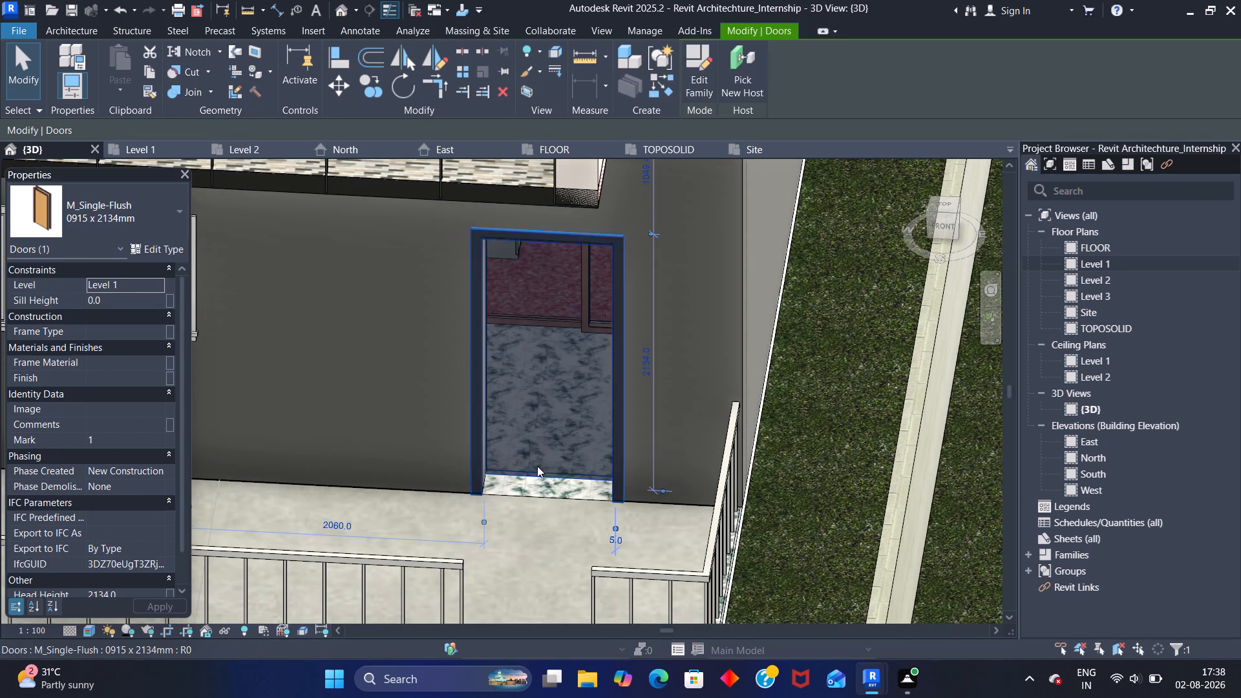
scroll(536, 465, "up", 10)
scroll(546, 481, "down", 1)
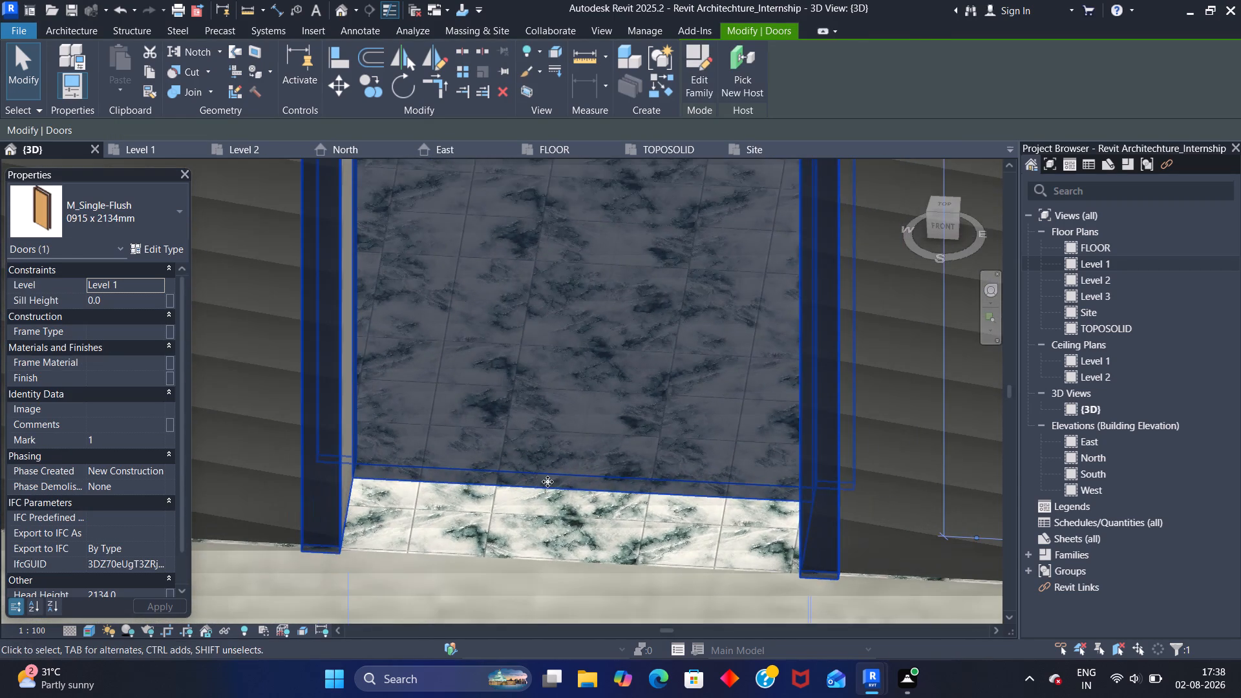
scroll(546, 481, "down", 13)
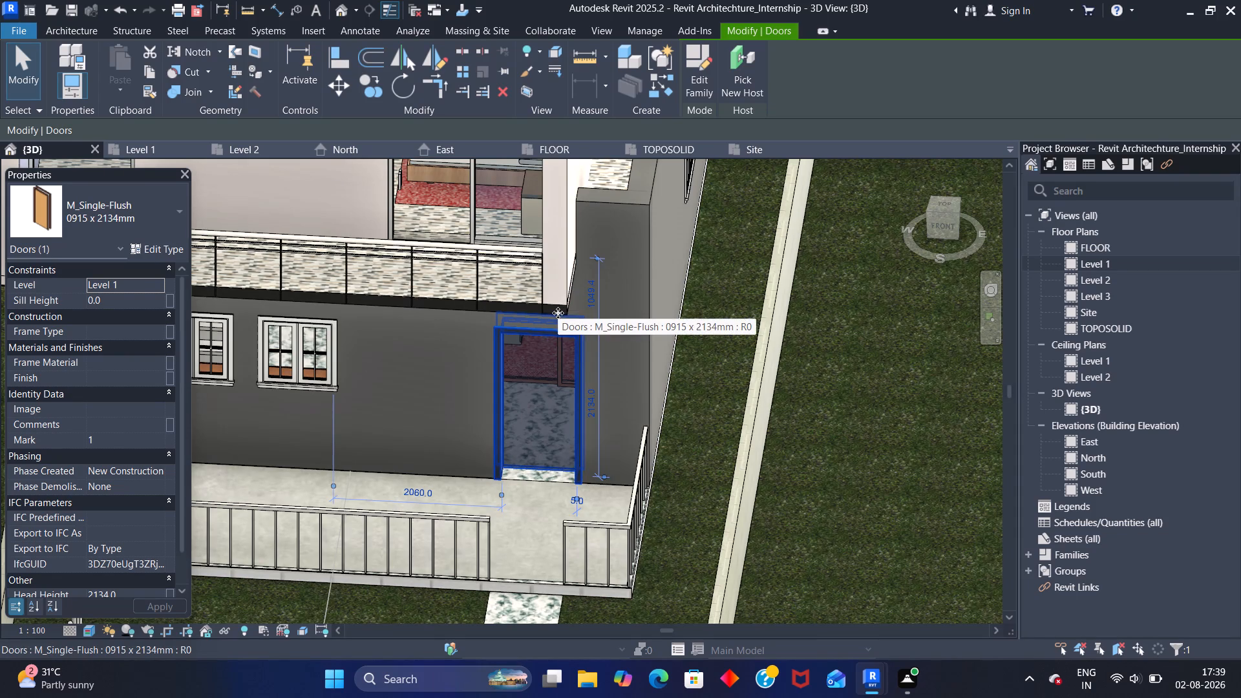
scroll(551, 312, "up", 1)
left_click(460, 332)
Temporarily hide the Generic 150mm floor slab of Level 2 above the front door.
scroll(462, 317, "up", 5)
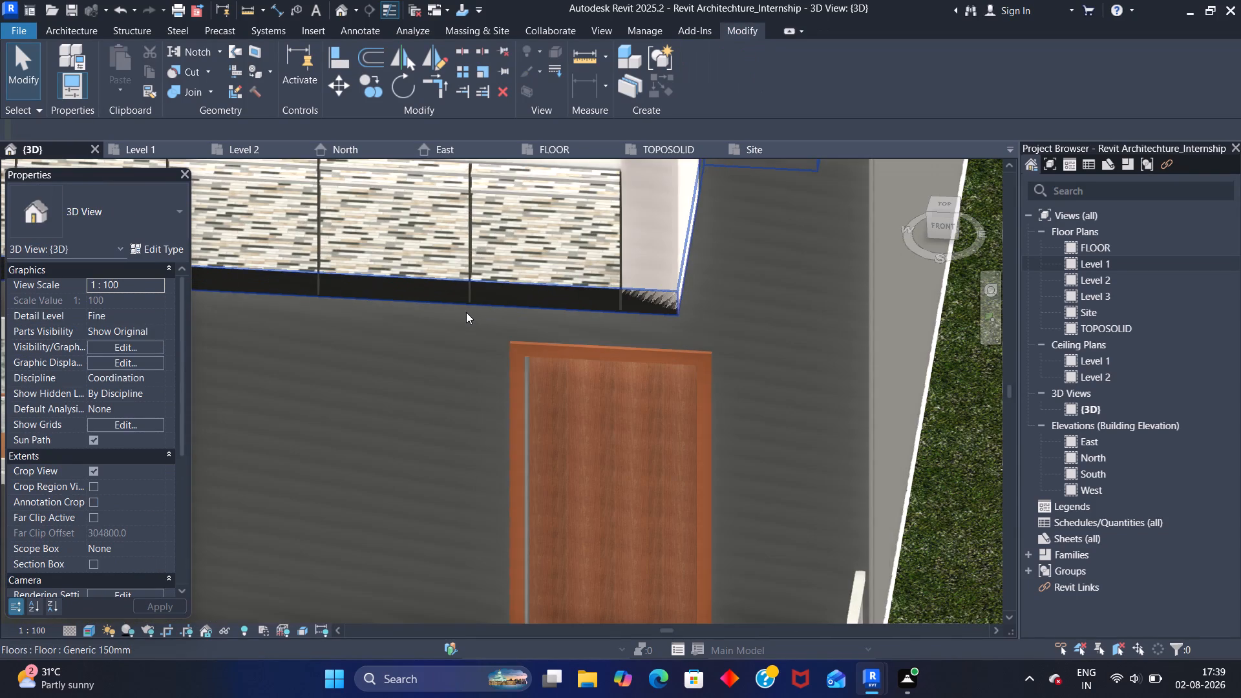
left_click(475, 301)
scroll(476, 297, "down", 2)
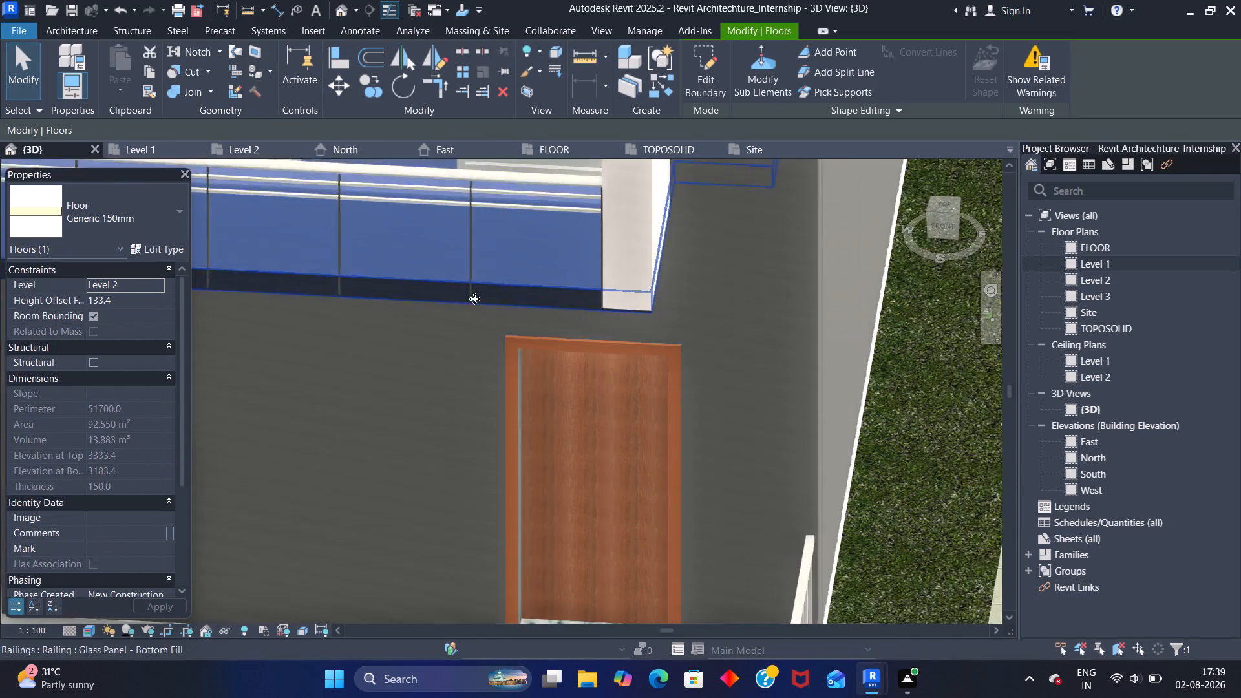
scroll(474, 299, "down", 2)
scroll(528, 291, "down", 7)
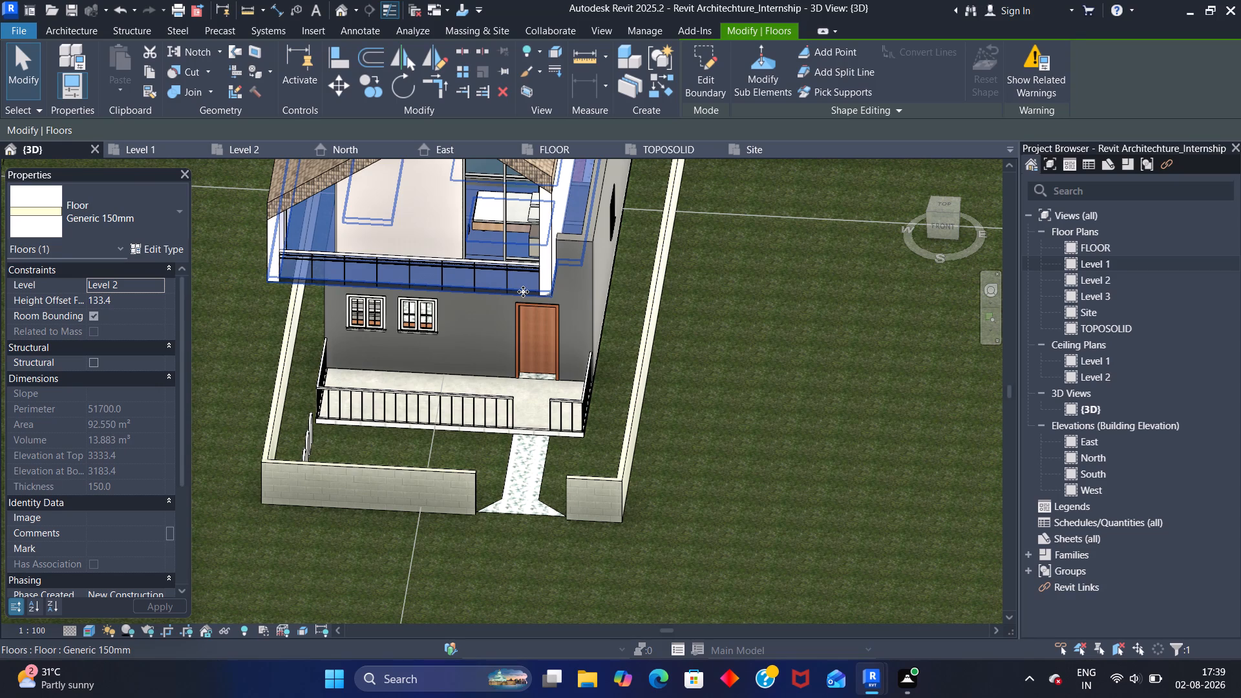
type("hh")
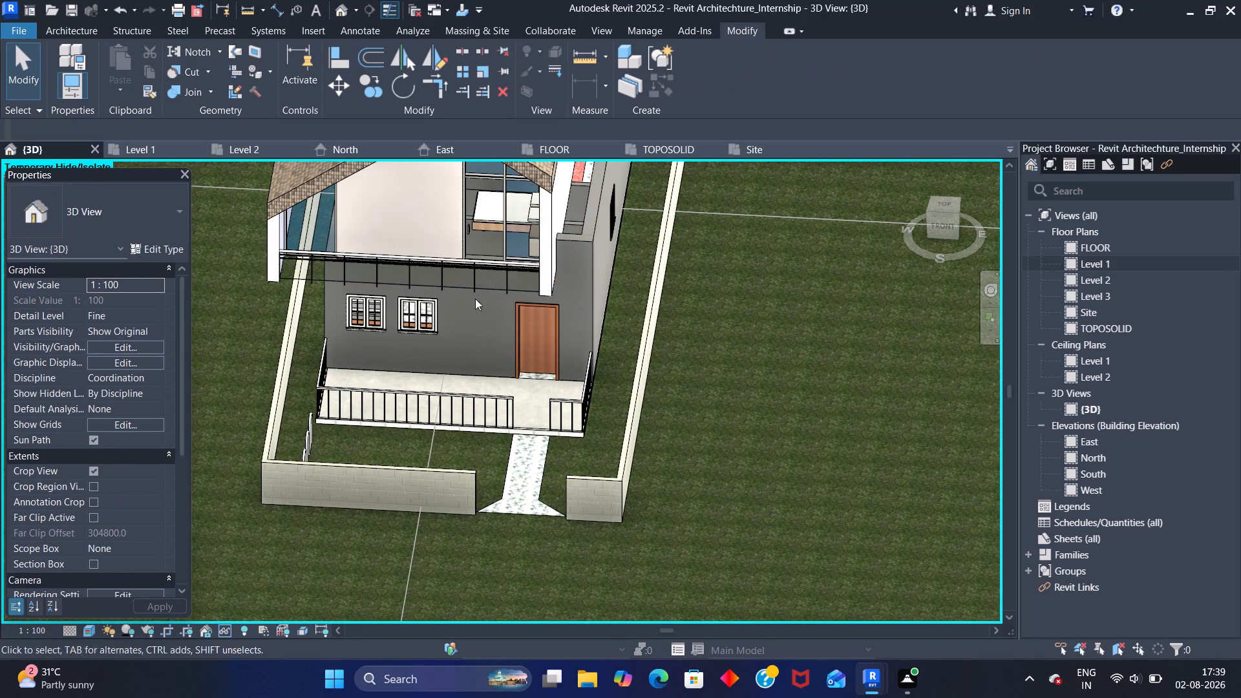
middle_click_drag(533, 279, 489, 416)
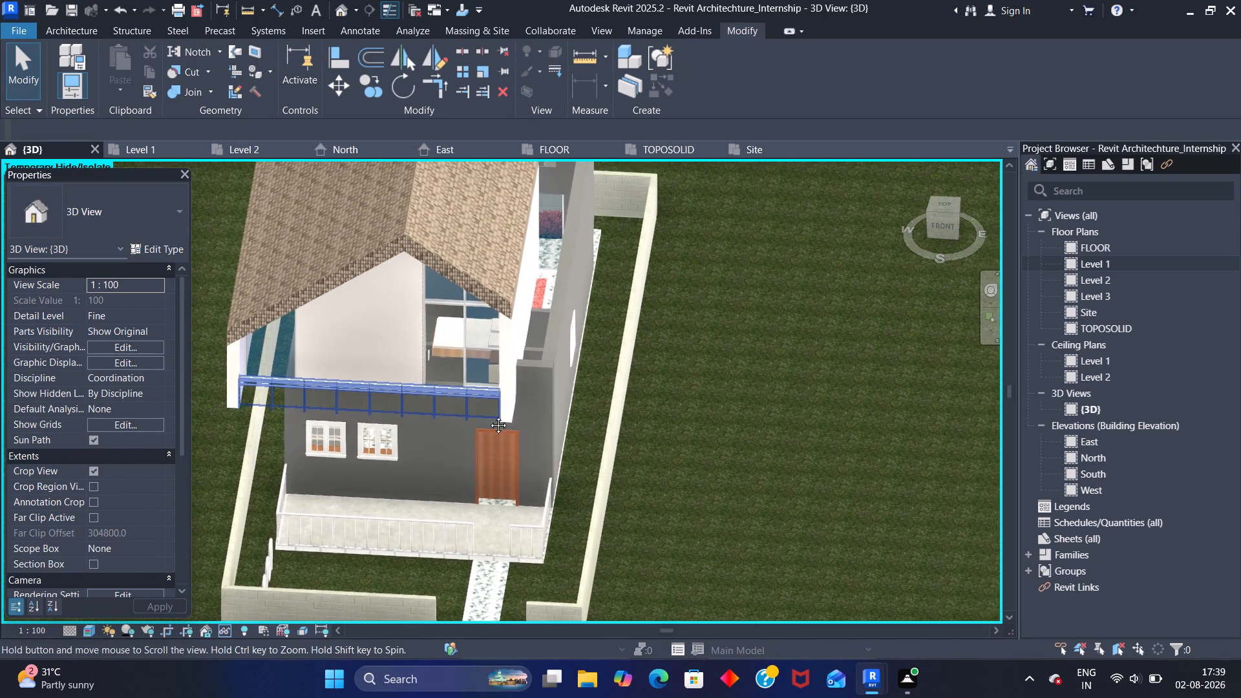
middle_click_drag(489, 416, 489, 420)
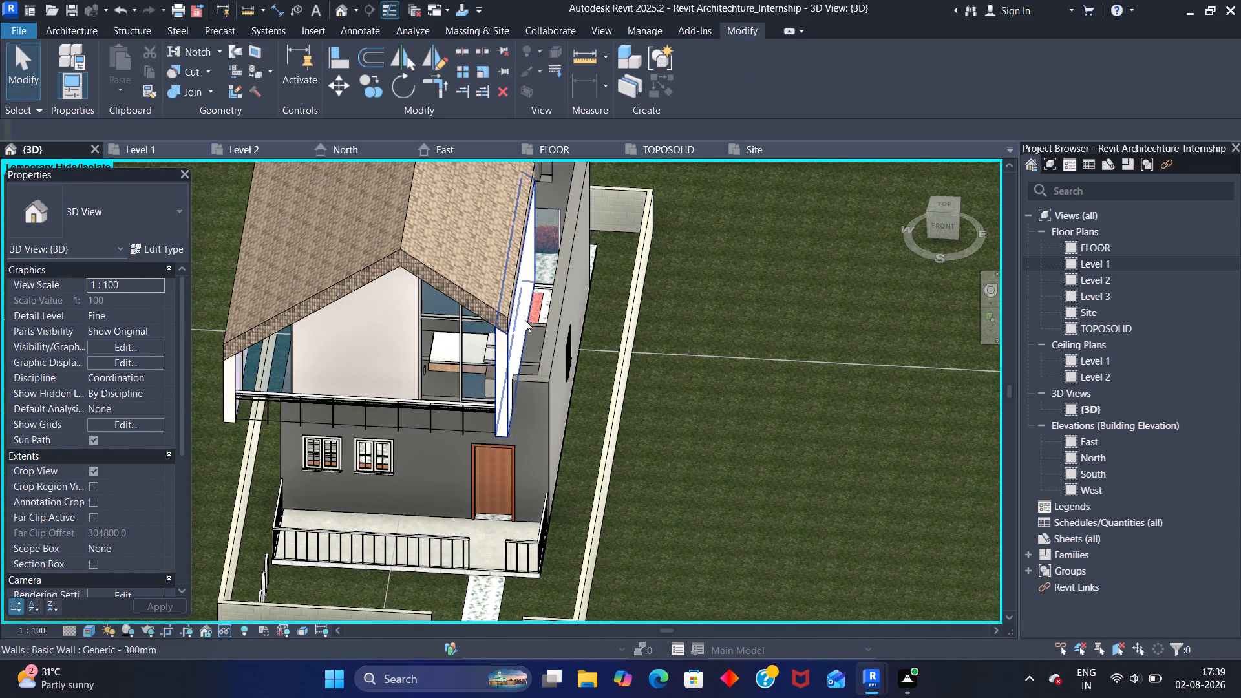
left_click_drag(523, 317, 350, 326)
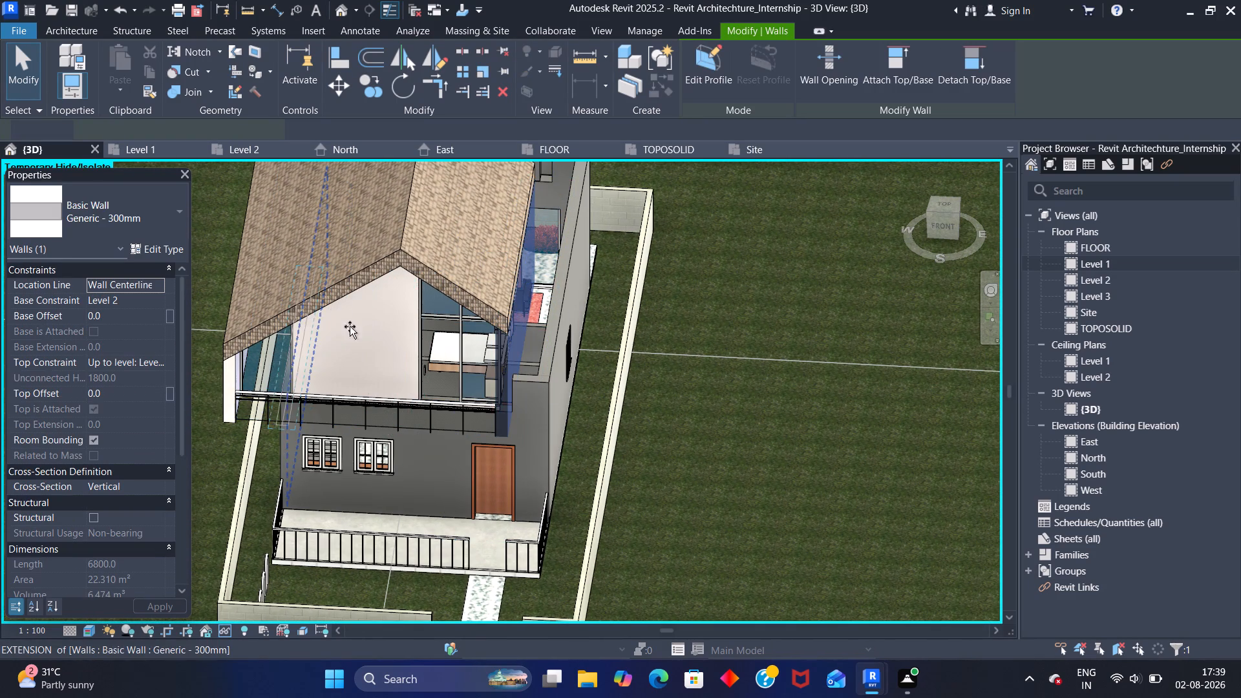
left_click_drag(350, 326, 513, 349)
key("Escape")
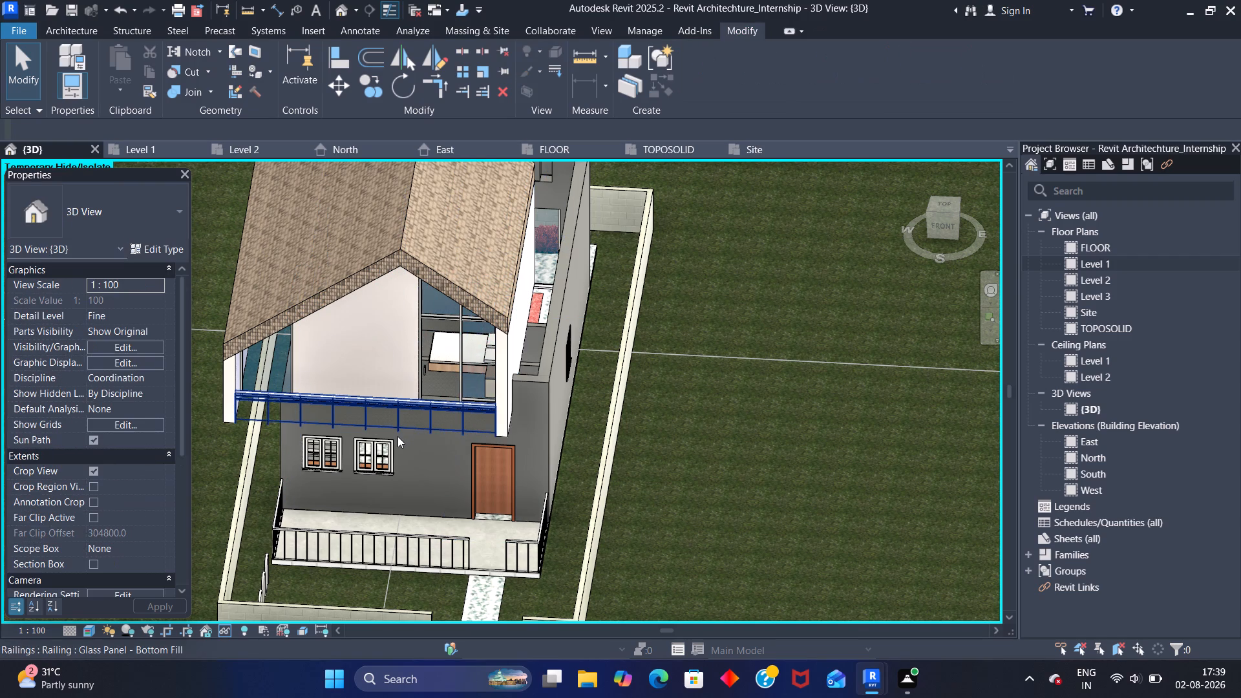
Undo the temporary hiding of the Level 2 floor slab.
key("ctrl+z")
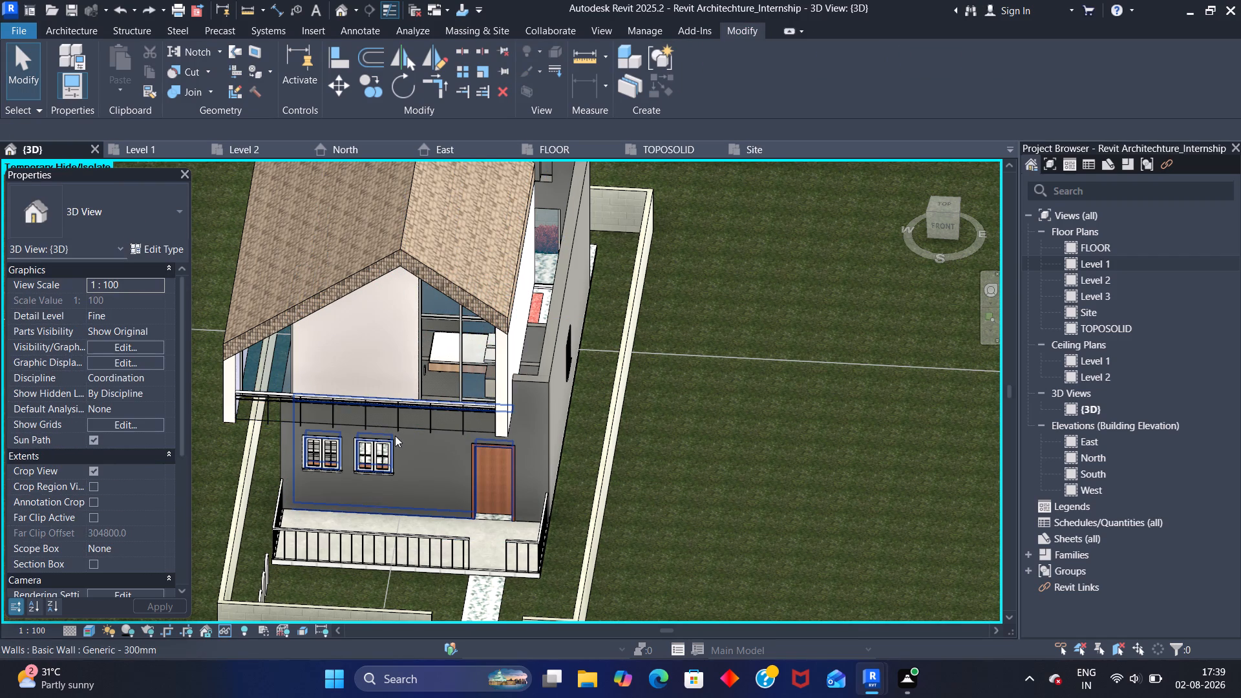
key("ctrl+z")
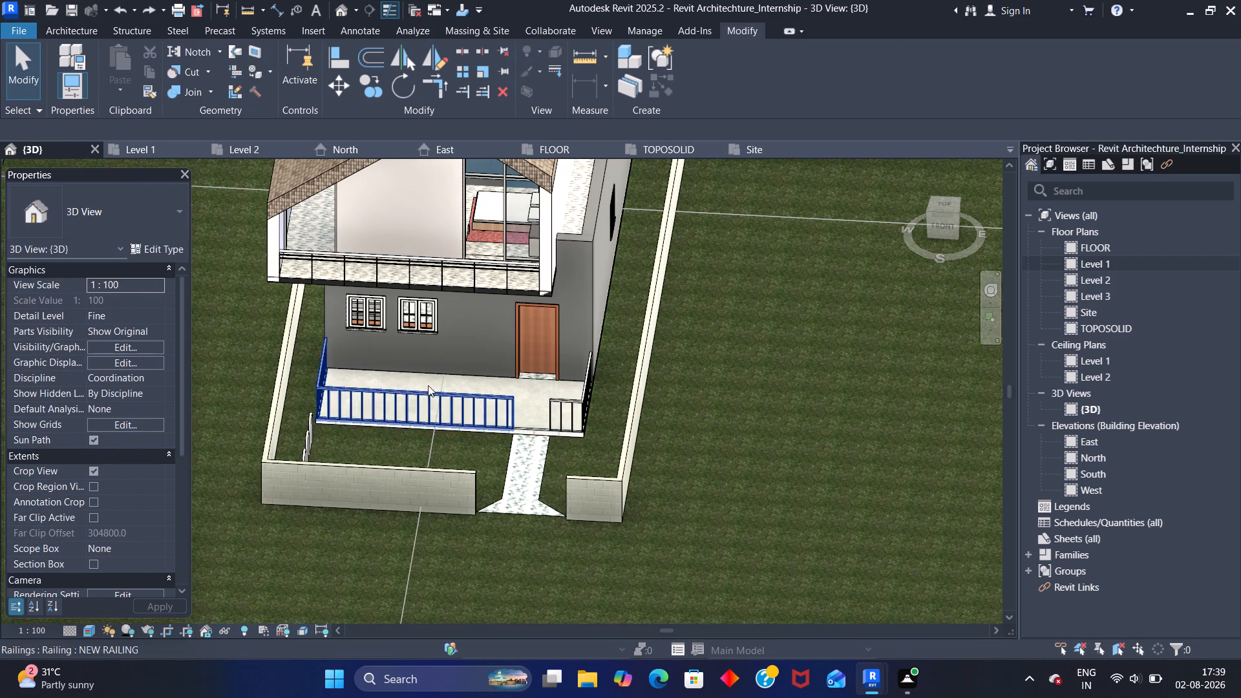
Inspect the front door up close in 3D and check its placement and swing in the FLOOR plan.
middle_click_drag(479, 355, 449, 445)
scroll(449, 445, "up", 6)
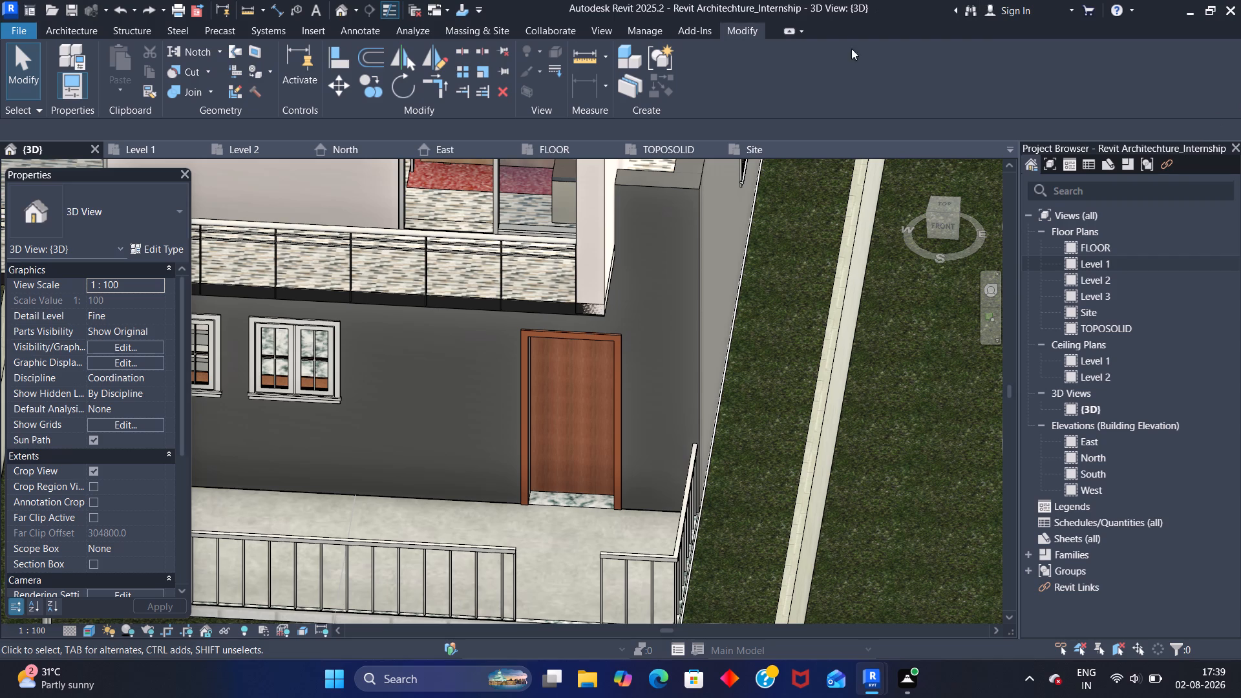
double_click(1110, 245)
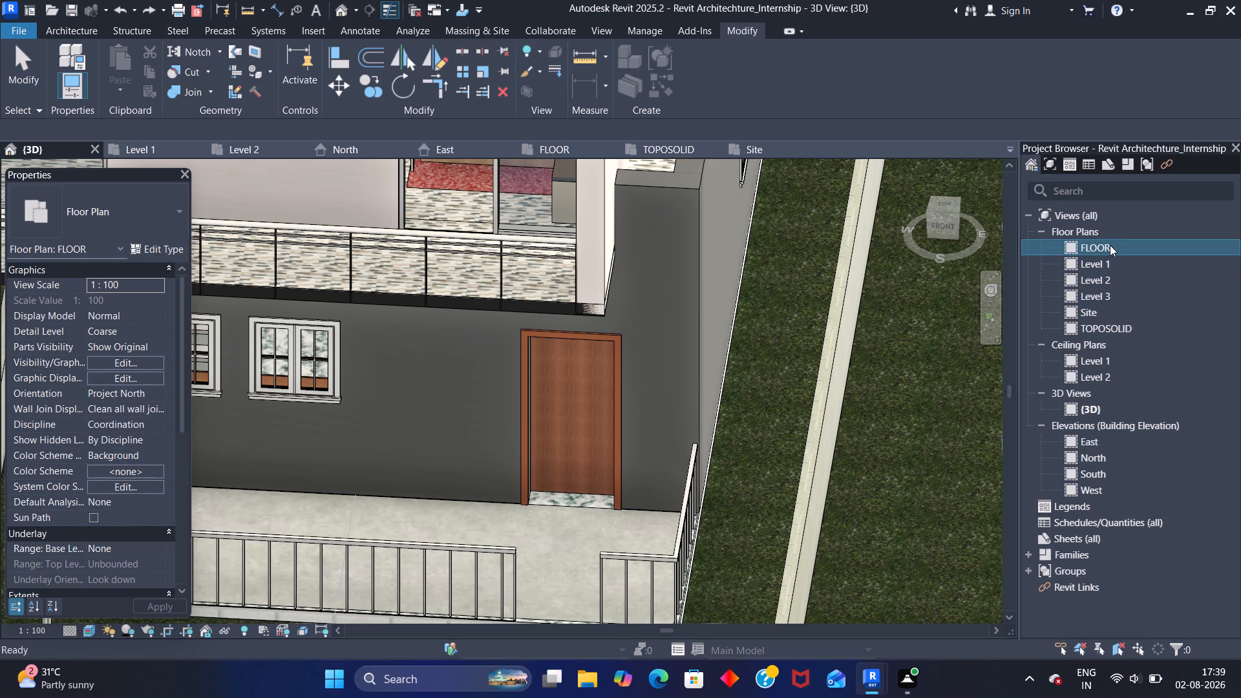
scroll(578, 440, "up", 7)
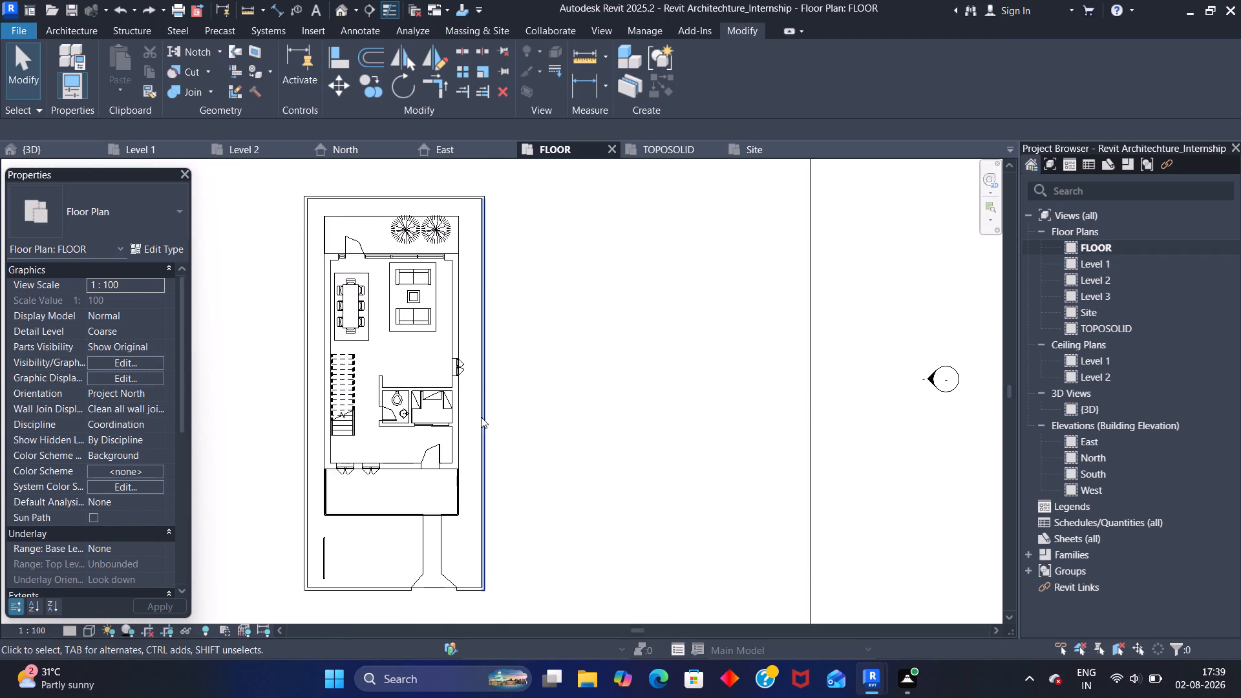
scroll(481, 417, "up", 3)
middle_click_drag(521, 419, 652, 391)
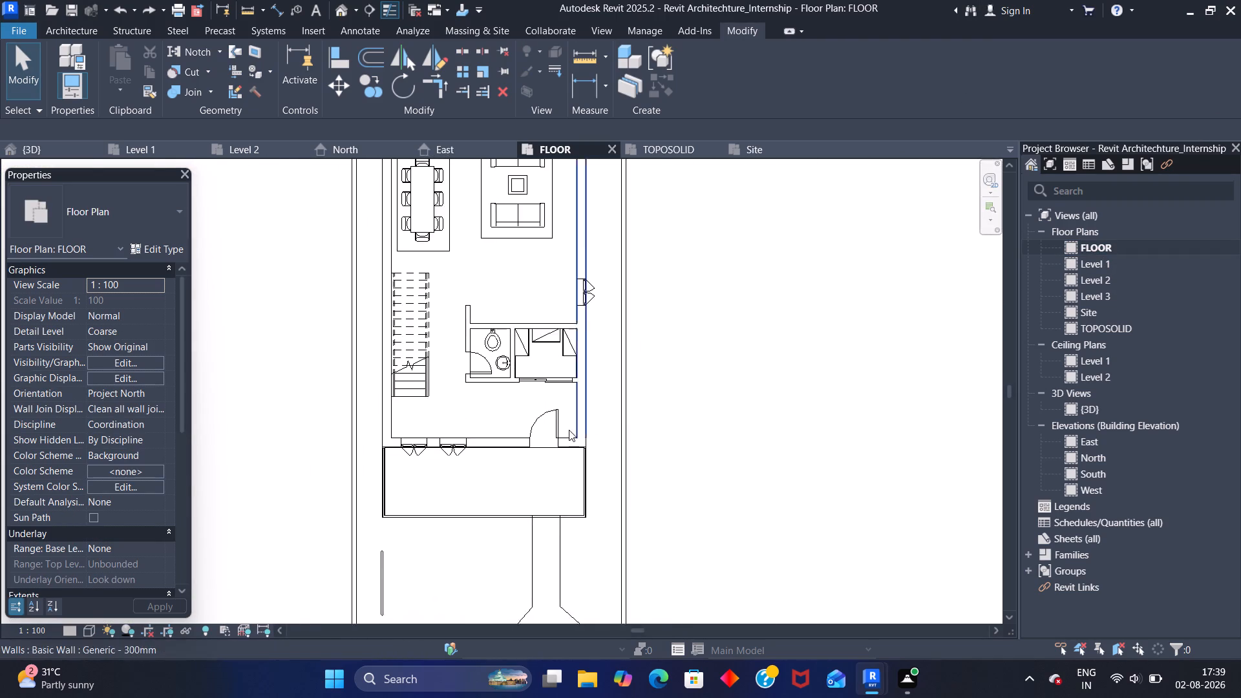
scroll(566, 433, "up", 12)
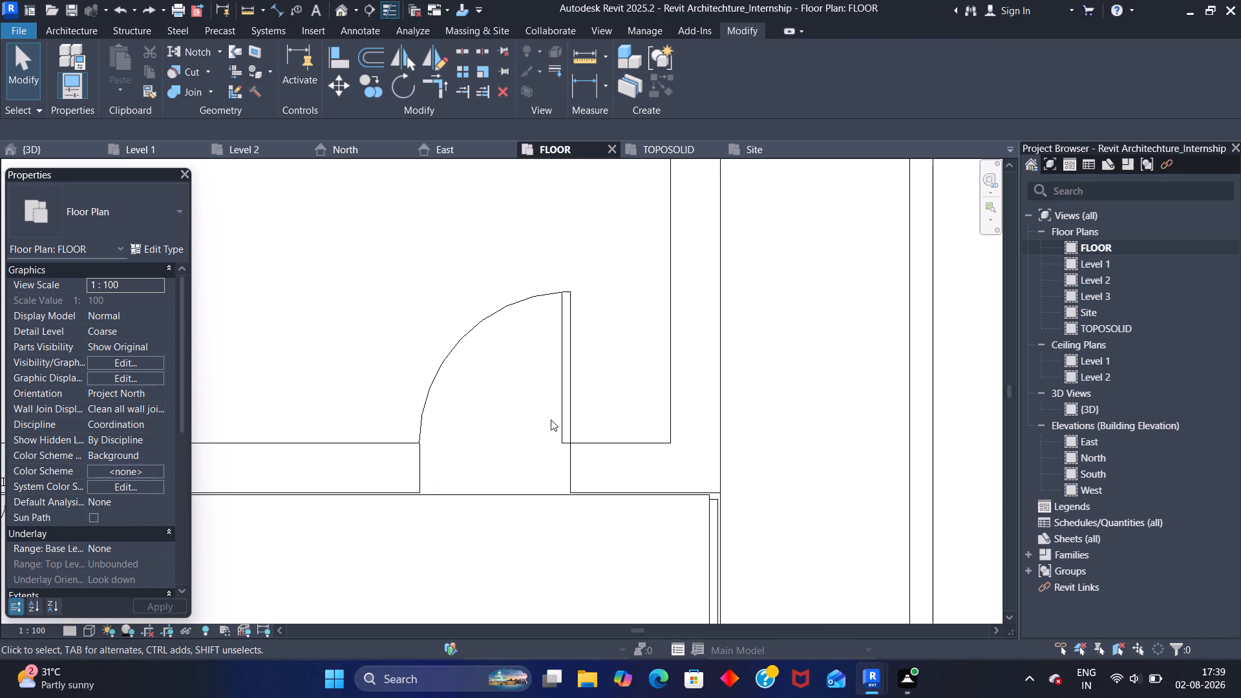
left_click(494, 310)
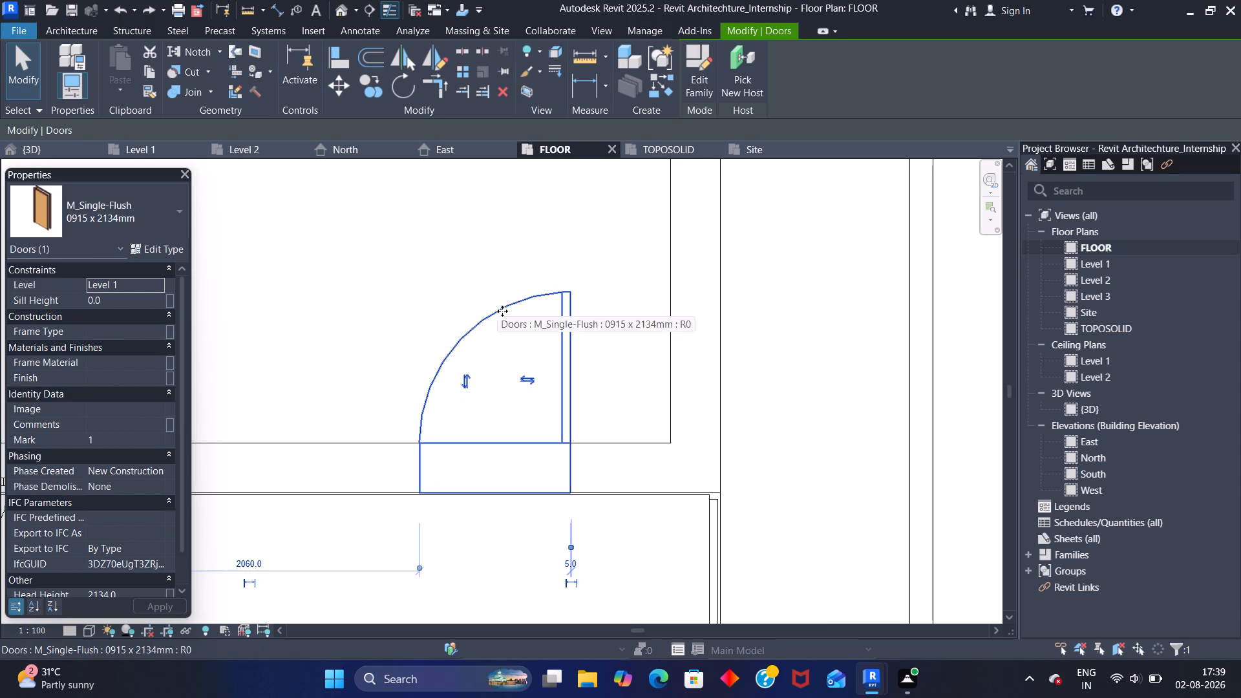
left_click(637, 333)
scroll(635, 336, "down", 1)
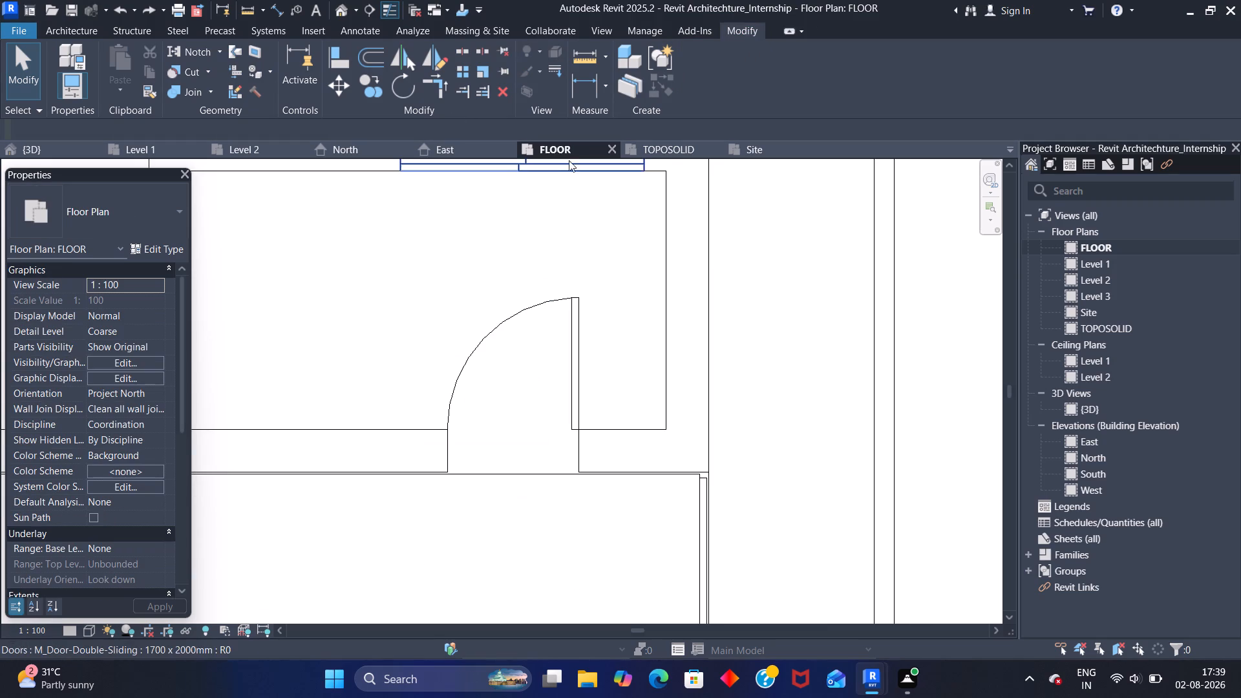
Return to the 3D view and look over the front door and porch.
left_click(62, 143)
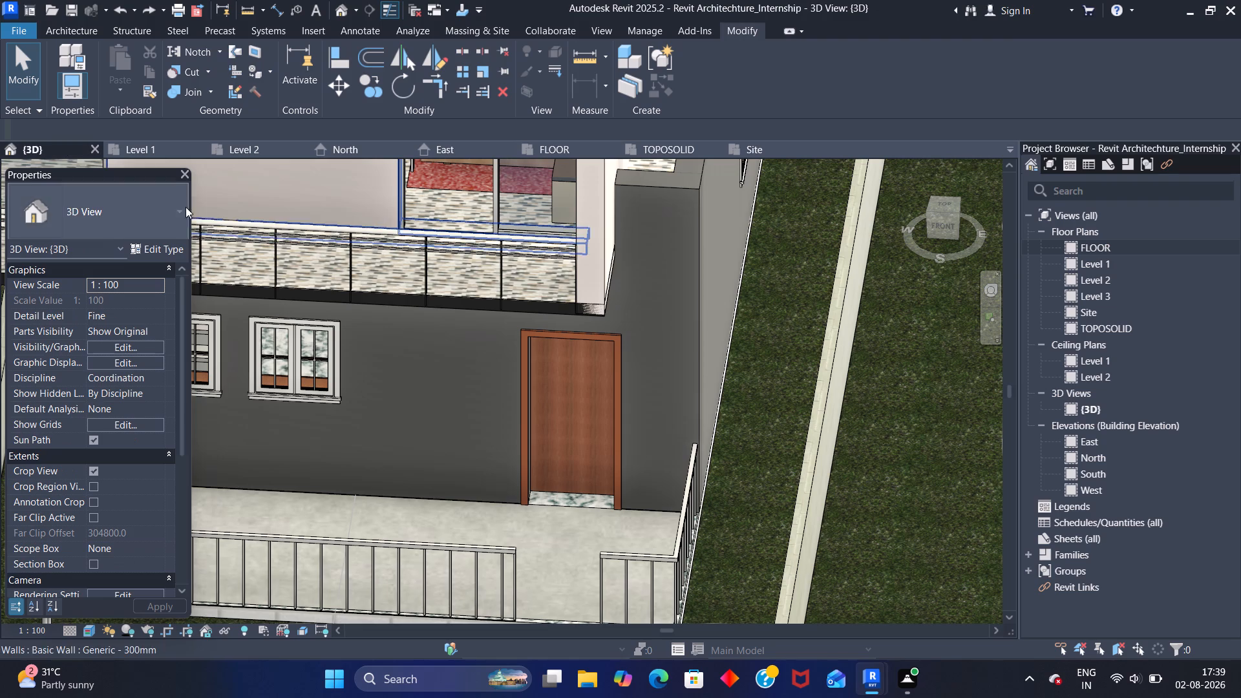
scroll(469, 403, "down", 2)
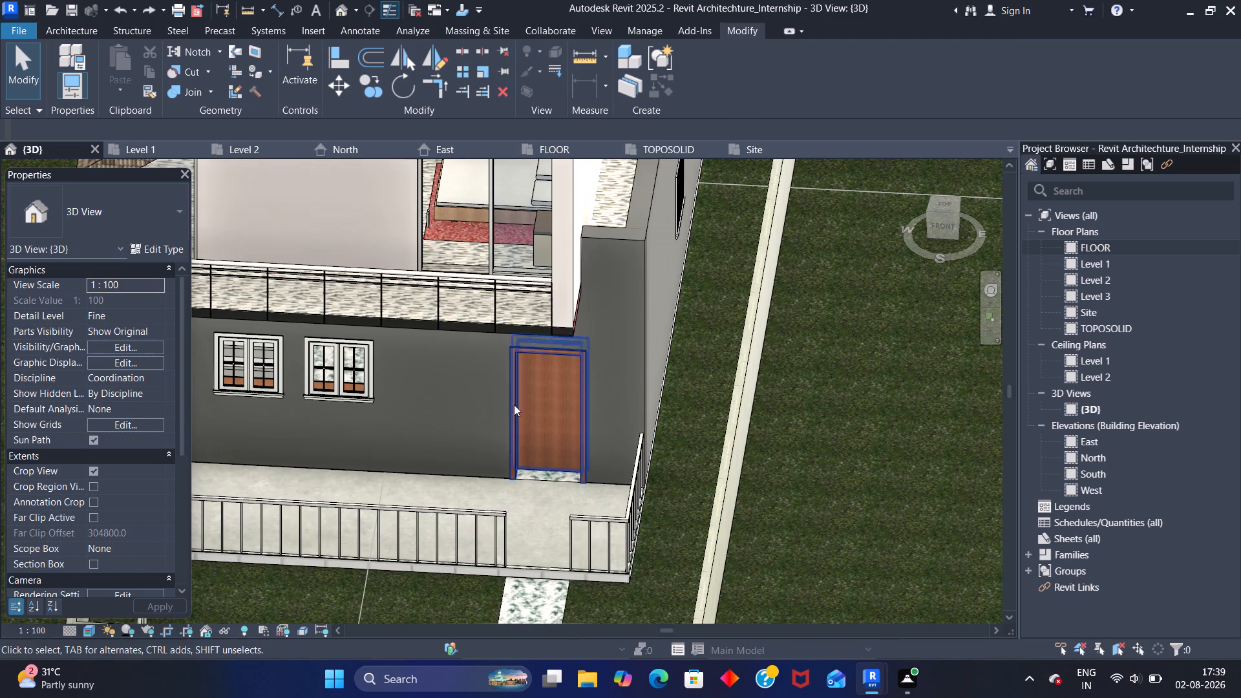
scroll(541, 348, "down", 1)
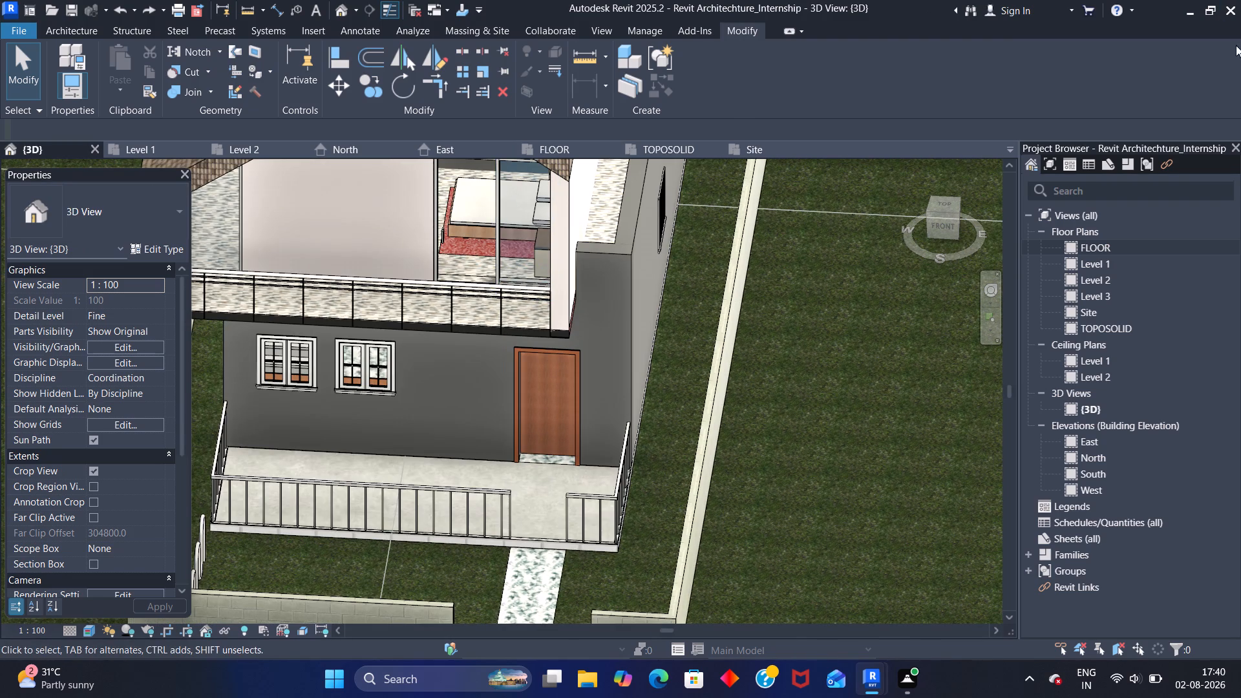
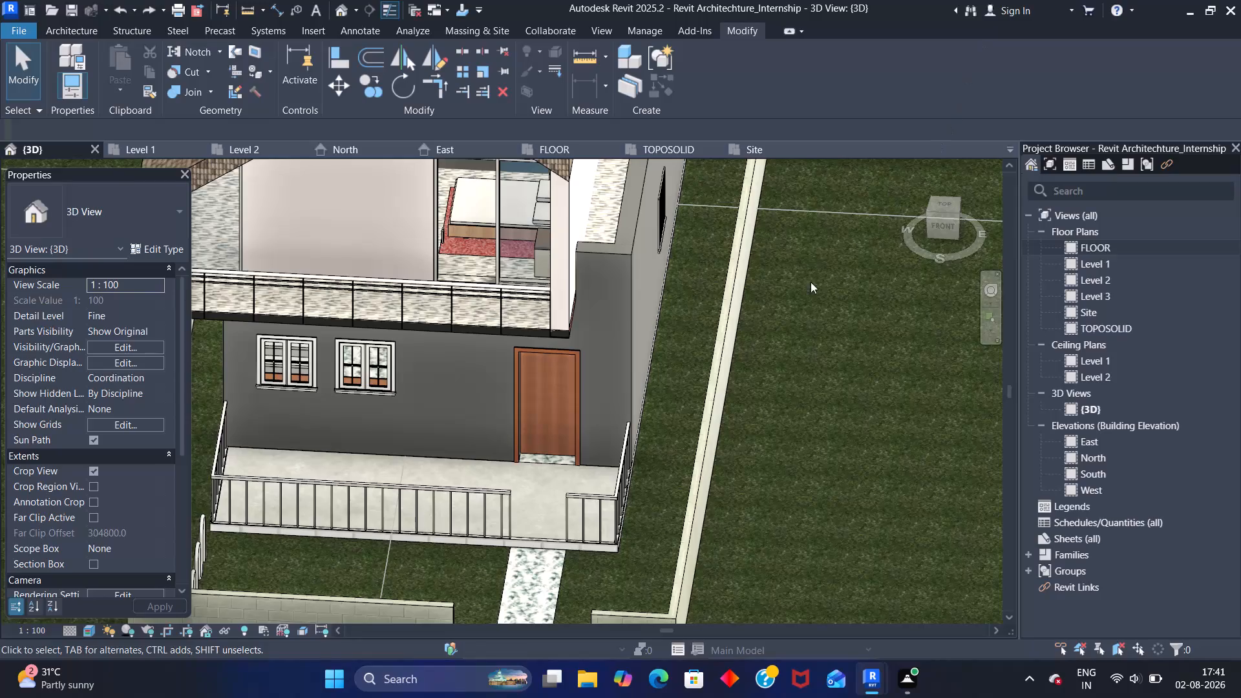
Look over the house's front facade in 3D, including the upper-floor bedroom glazing, the balcony railing and the porch.
scroll(775, 313, "down", 6)
middle_click_drag(619, 282, 589, 295)
scroll(593, 296, "up", 18)
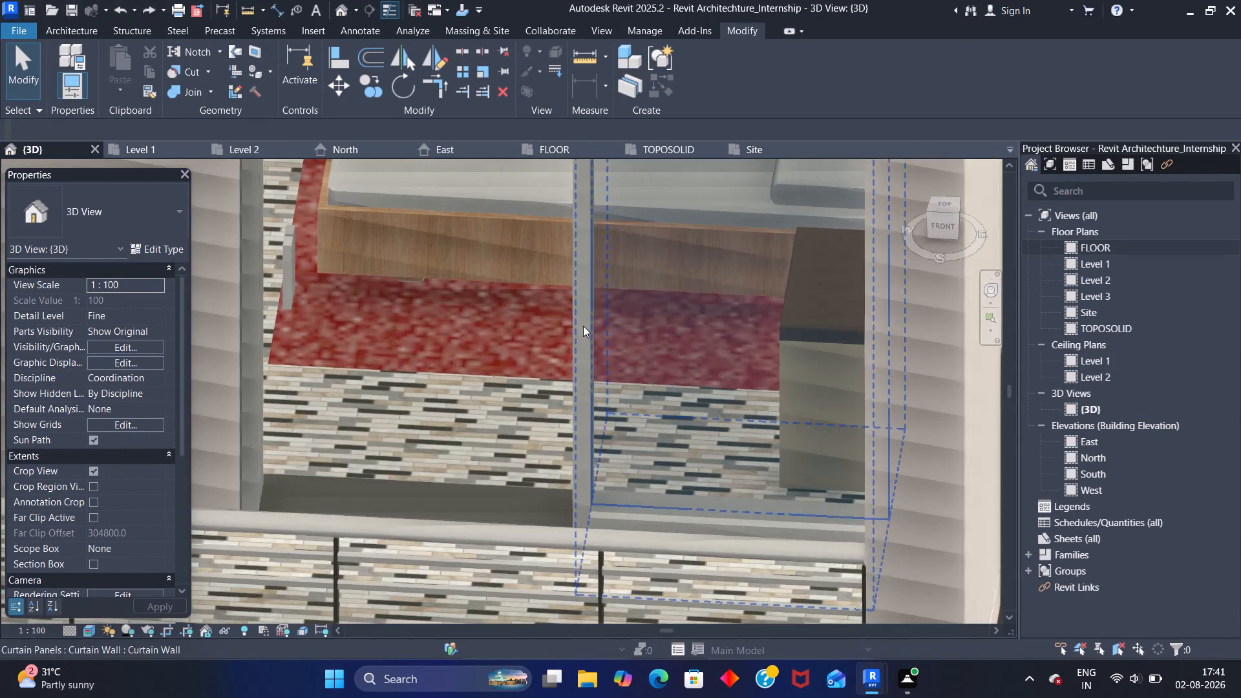
scroll(536, 346, "up", 3)
scroll(508, 357, "down", 5)
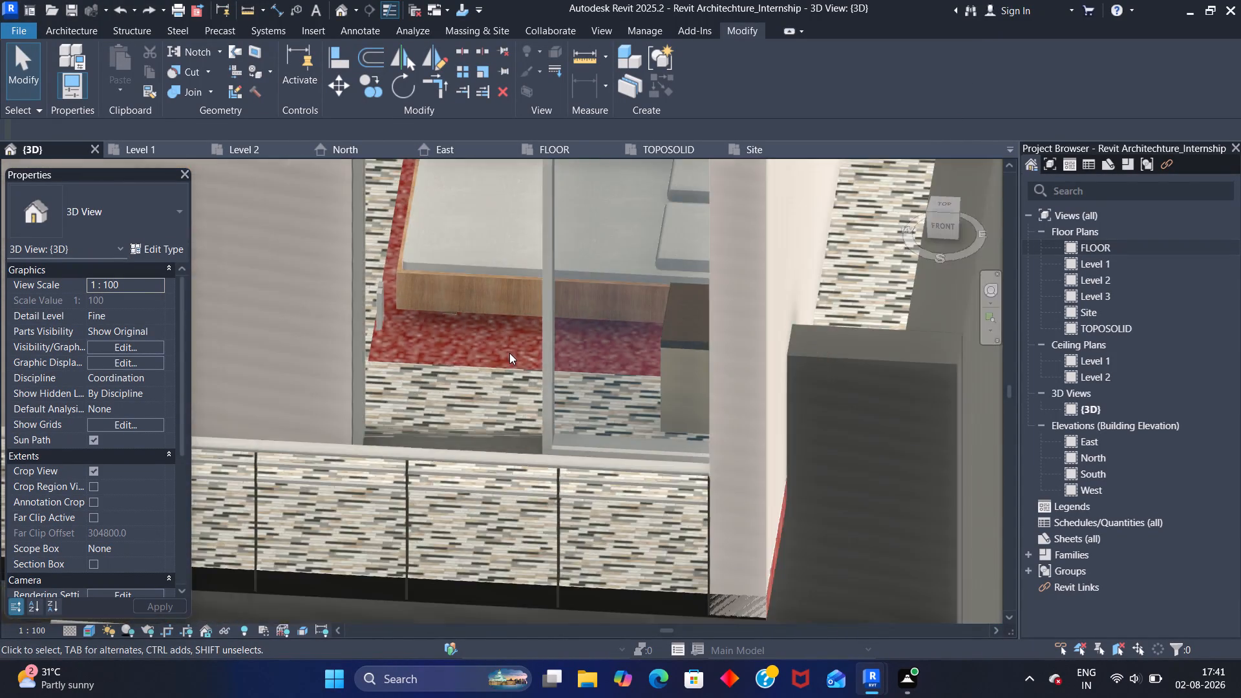
scroll(509, 353, "down", 13)
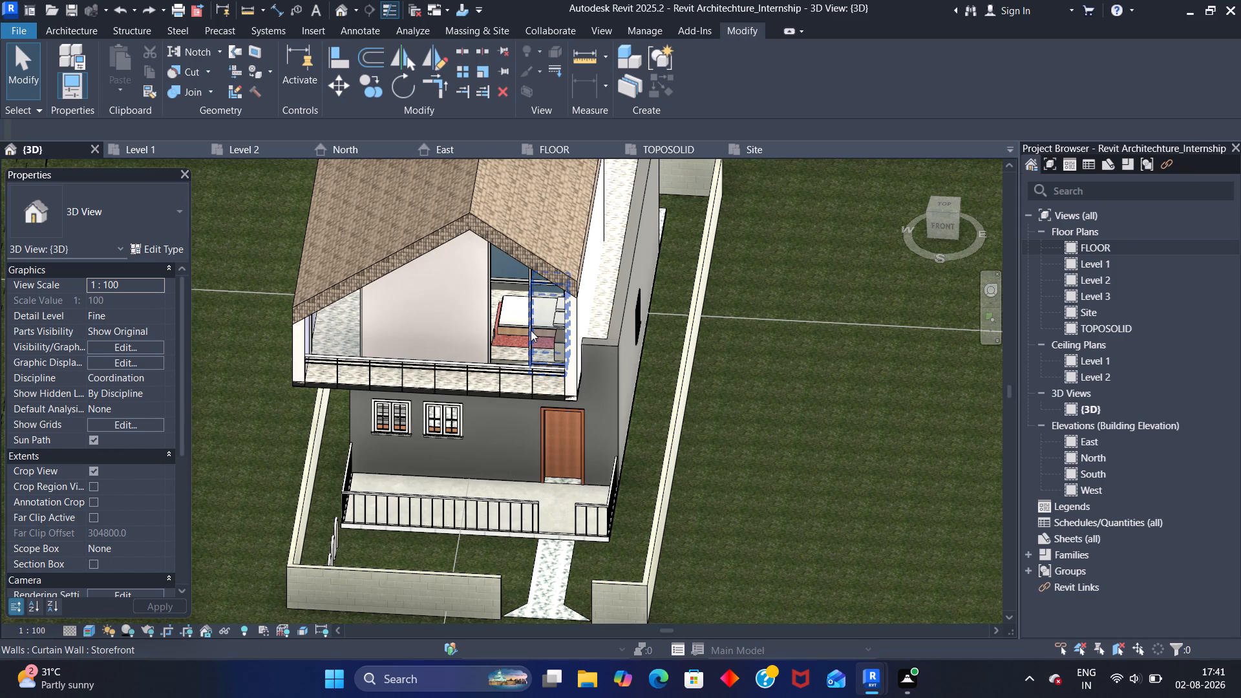
scroll(530, 330, "down", 1)
middle_click_drag(530, 330, 567, 321)
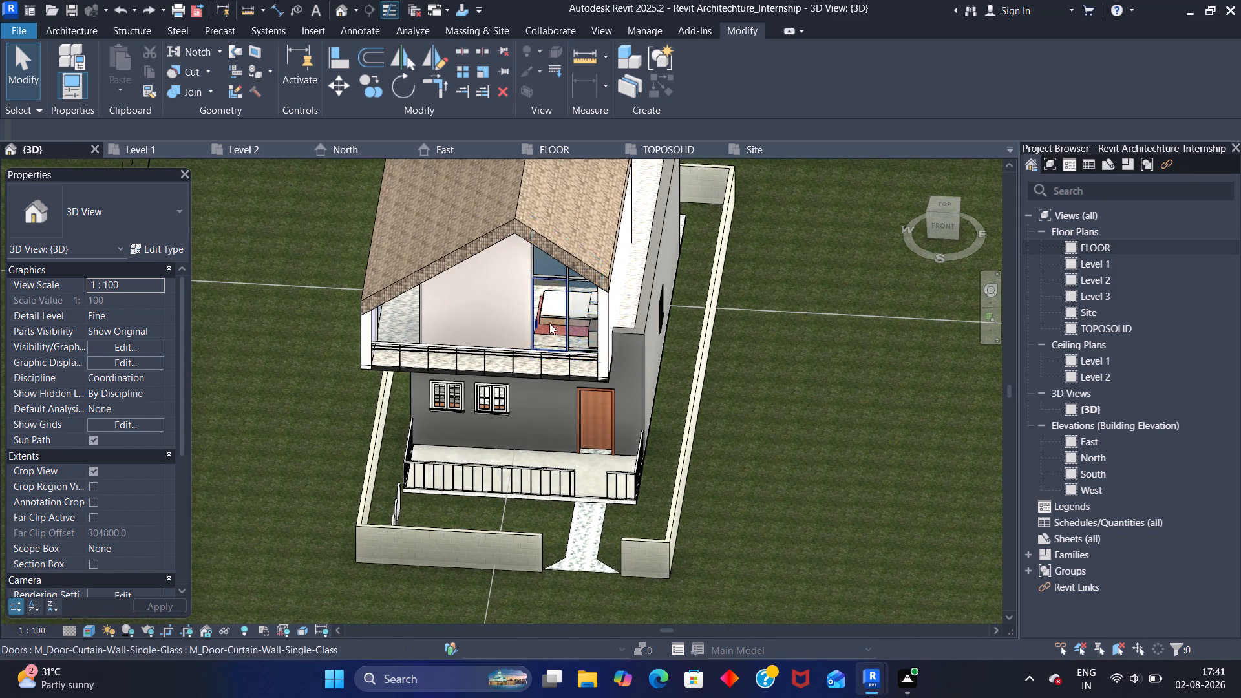
scroll(716, 341, "down", 2)
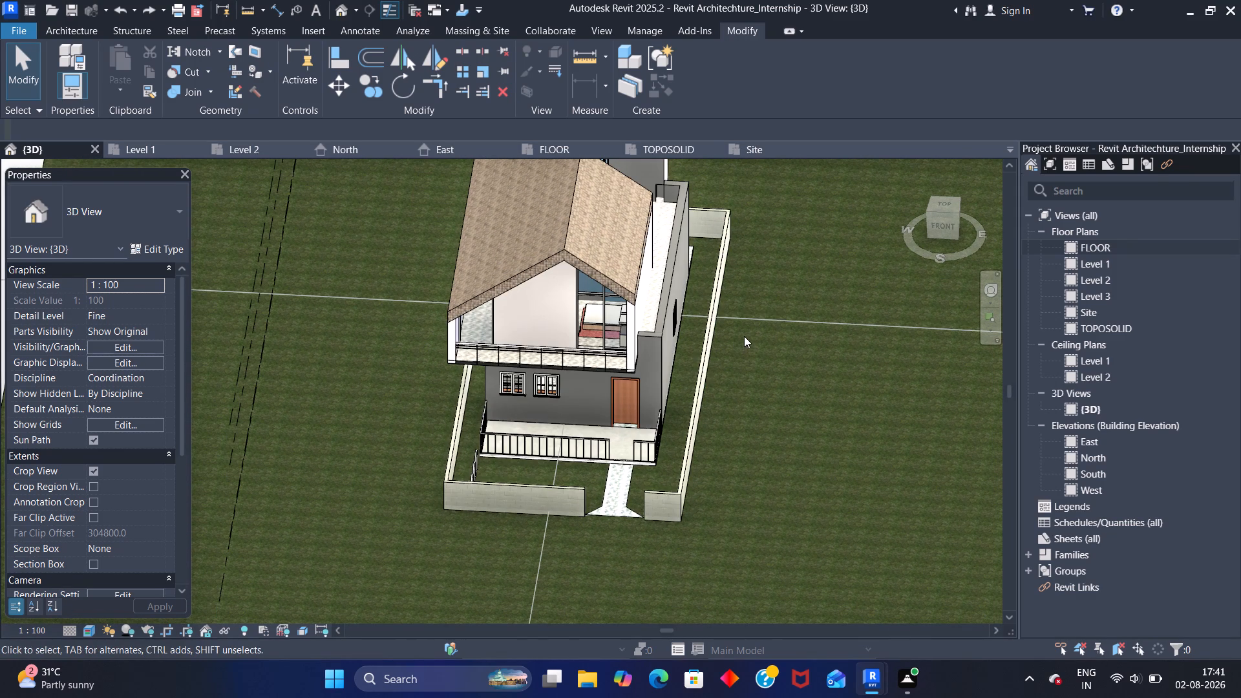
middle_click_drag(754, 365, 769, 315, "shift")
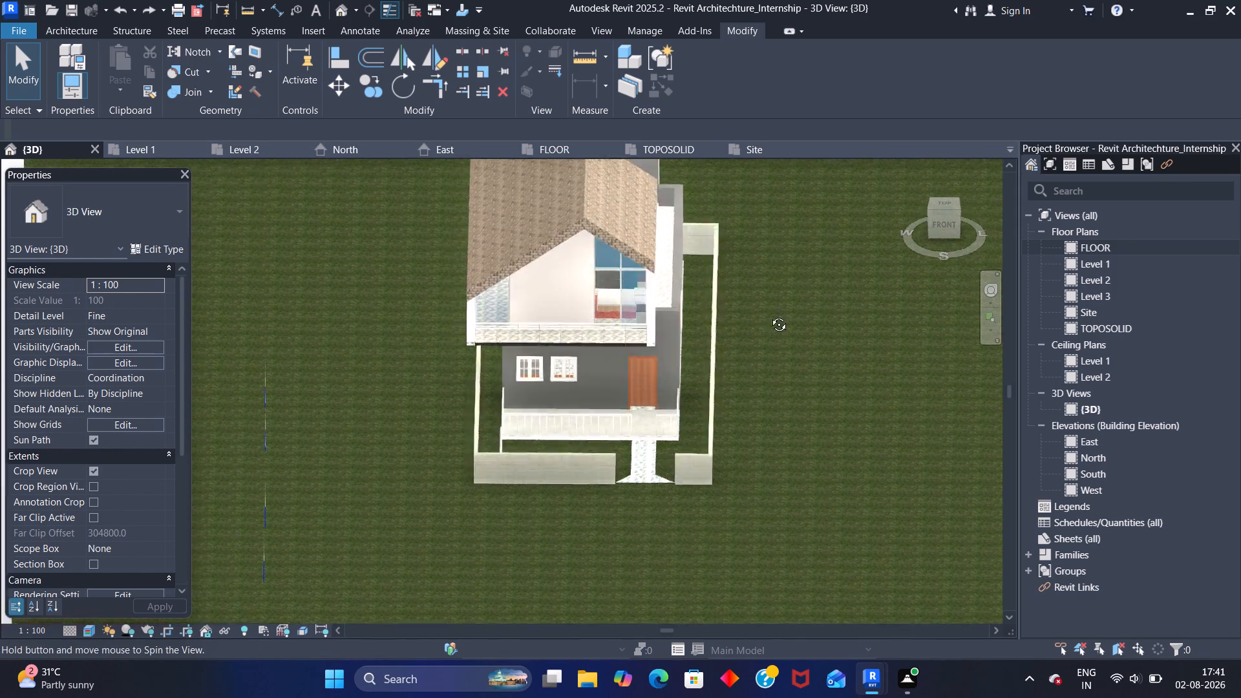
middle_click_drag(769, 315, 776, 286, "shift")
scroll(623, 330, "up", 4)
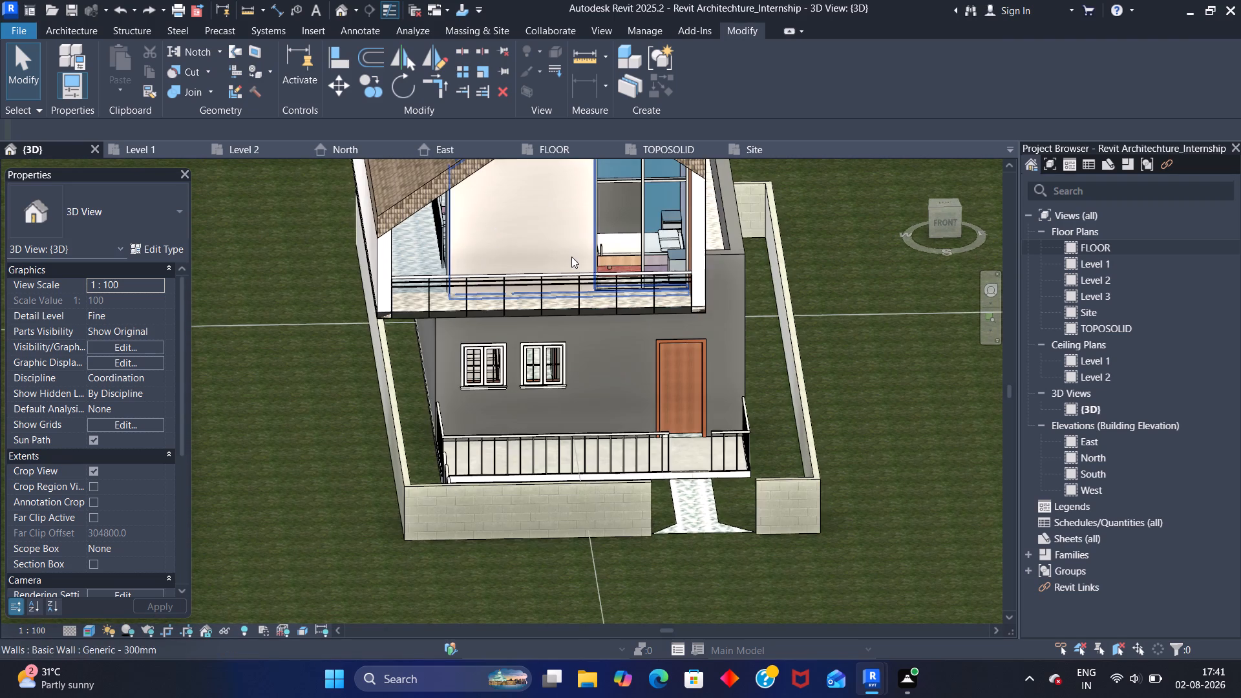
middle_click_drag(568, 254, 731, 315)
scroll(689, 350, "up", 6)
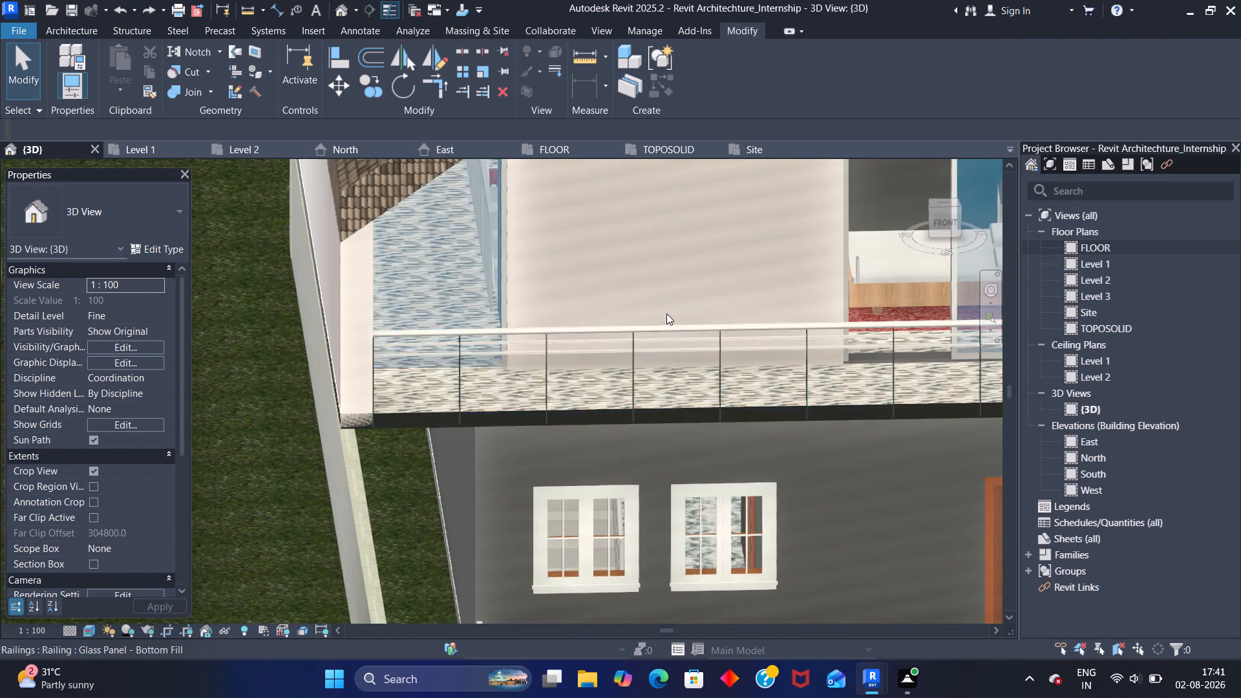
scroll(659, 290, "down", 10)
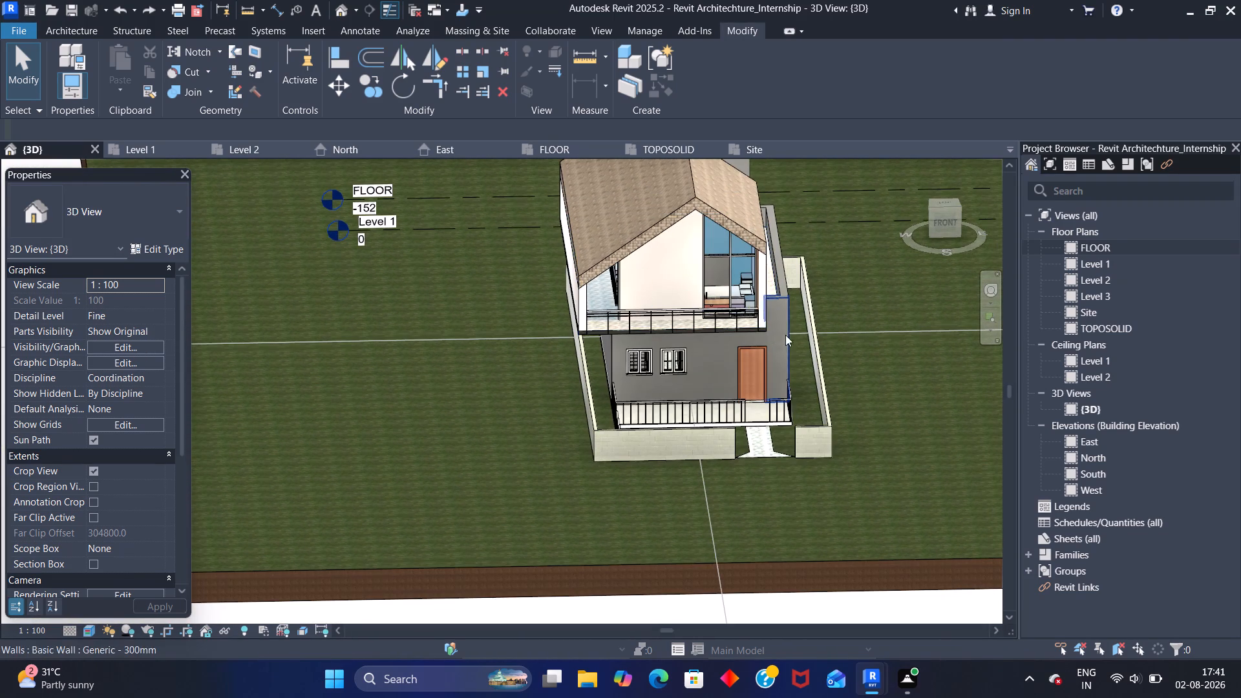
Examine the upper floor's front glazing and balcony at eye level, ending on the right side of the house.
middle_click_drag(851, 297, 799, 304, "shift")
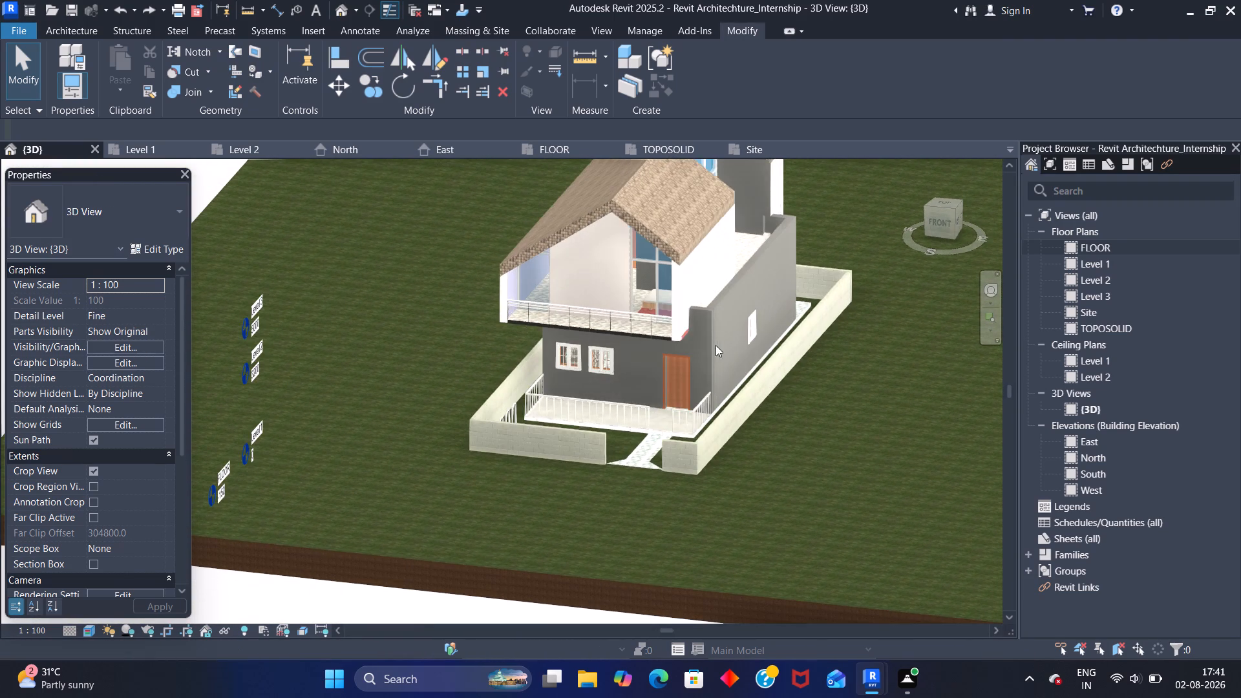
middle_click_drag(706, 359, 741, 269, "shift")
scroll(726, 243, "up", 5)
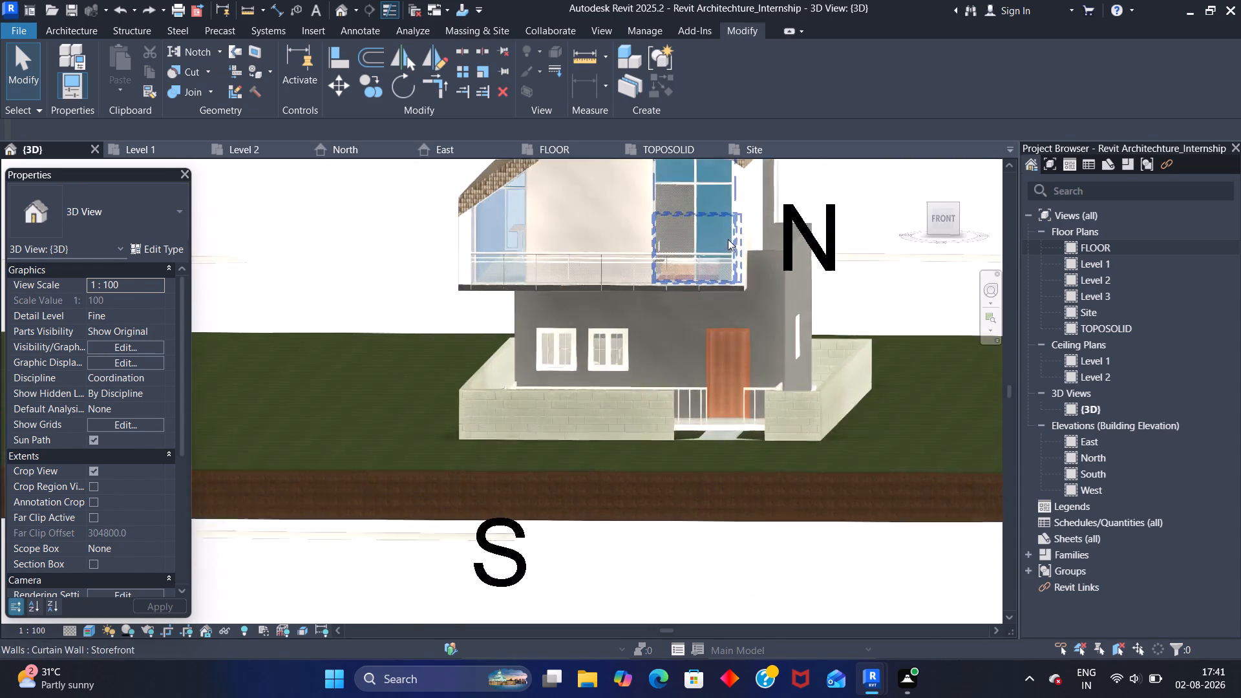
scroll(728, 239, "up", 4)
middle_click_drag(694, 227, 755, 388)
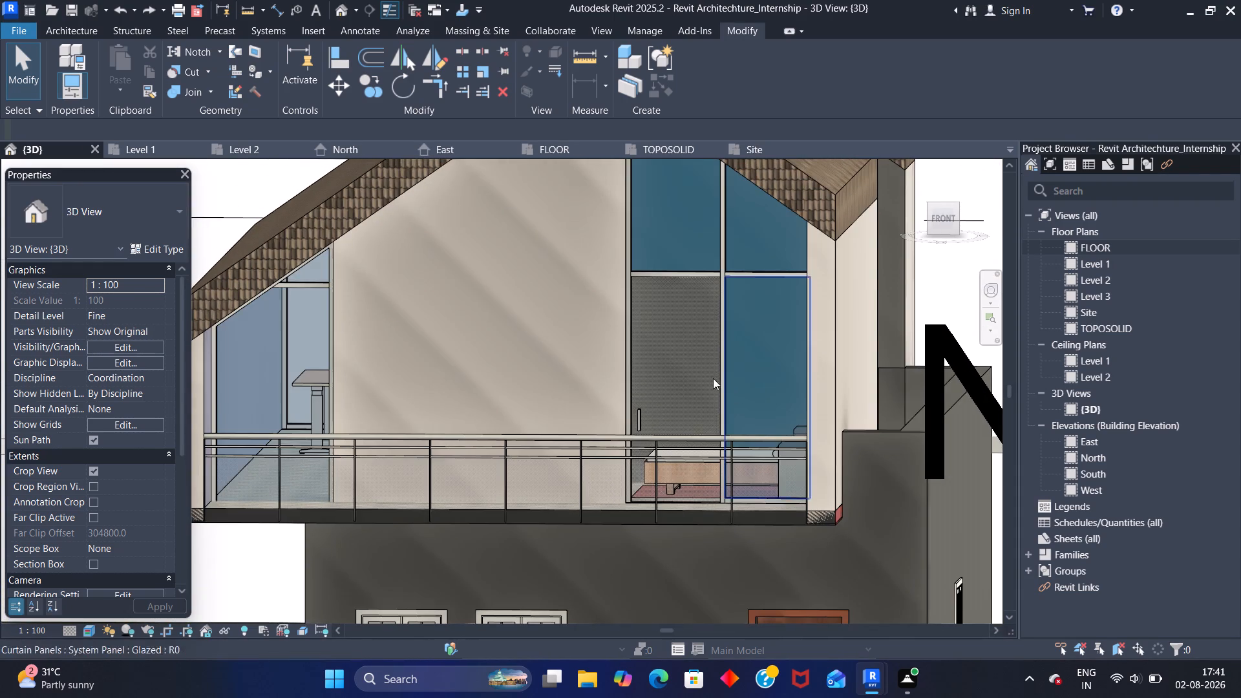
scroll(699, 366, "down", 4)
middle_click_drag(652, 352, 766, 354)
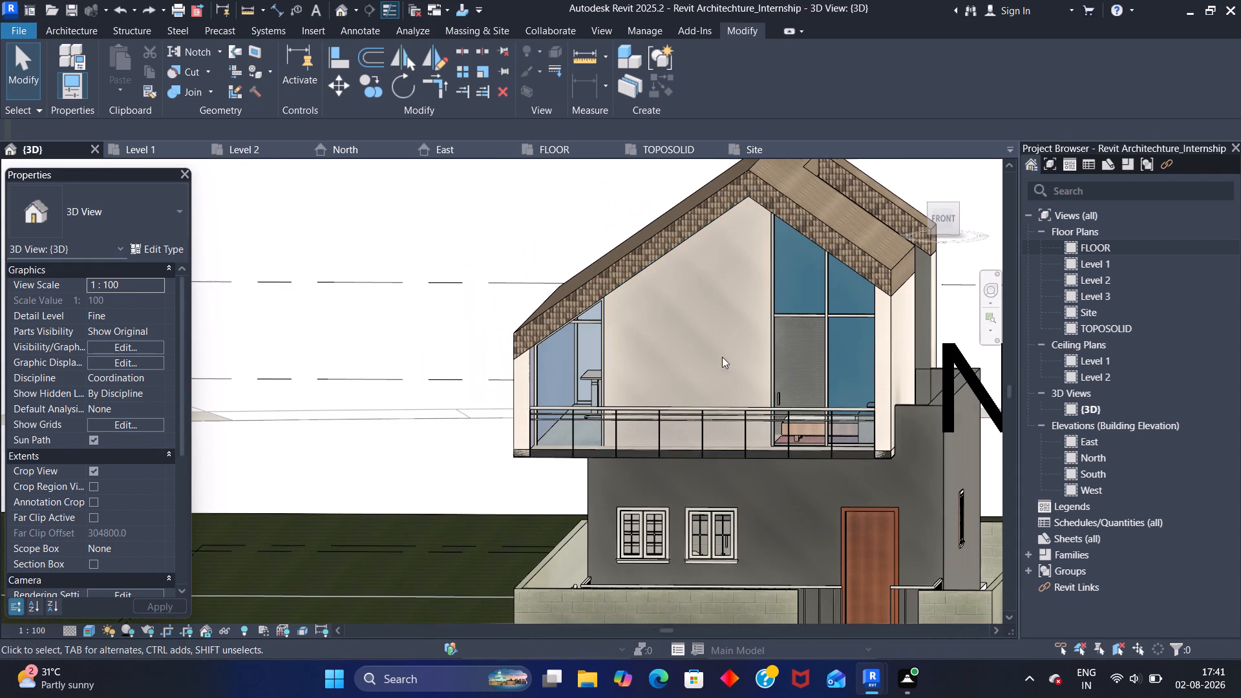
scroll(664, 363, "up", 4)
middle_click_drag(661, 370, 774, 388)
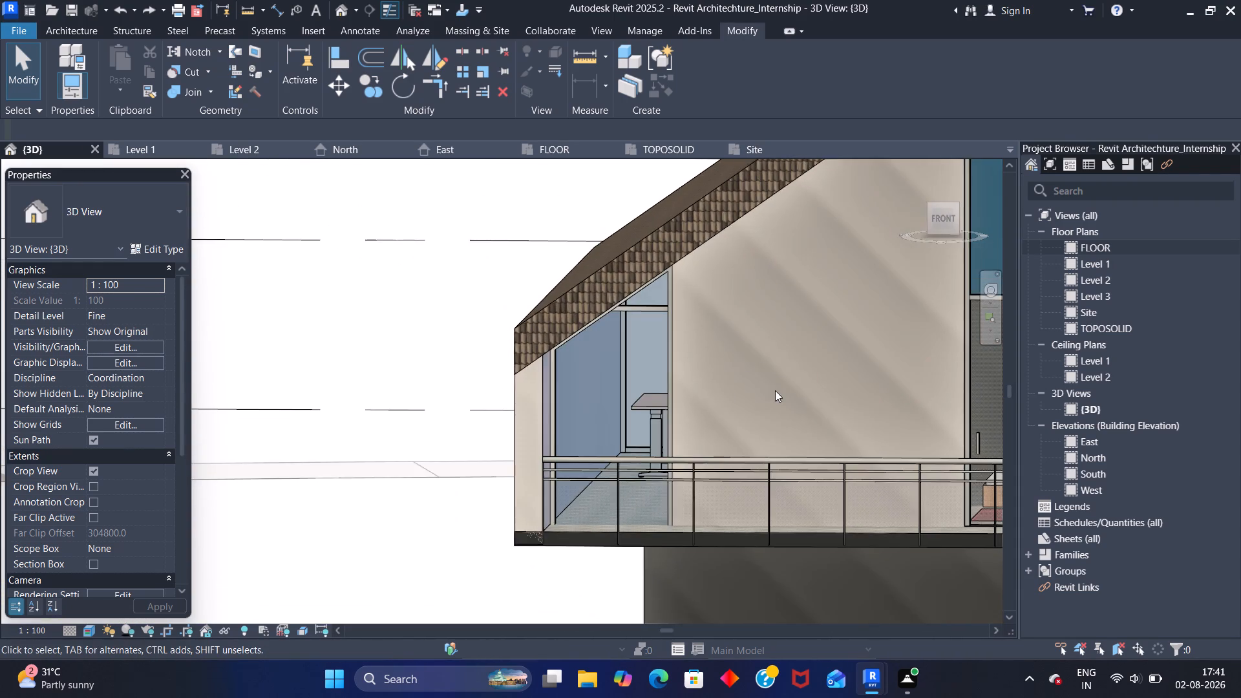
scroll(706, 391, "up", 3)
scroll(704, 360, "down", 1)
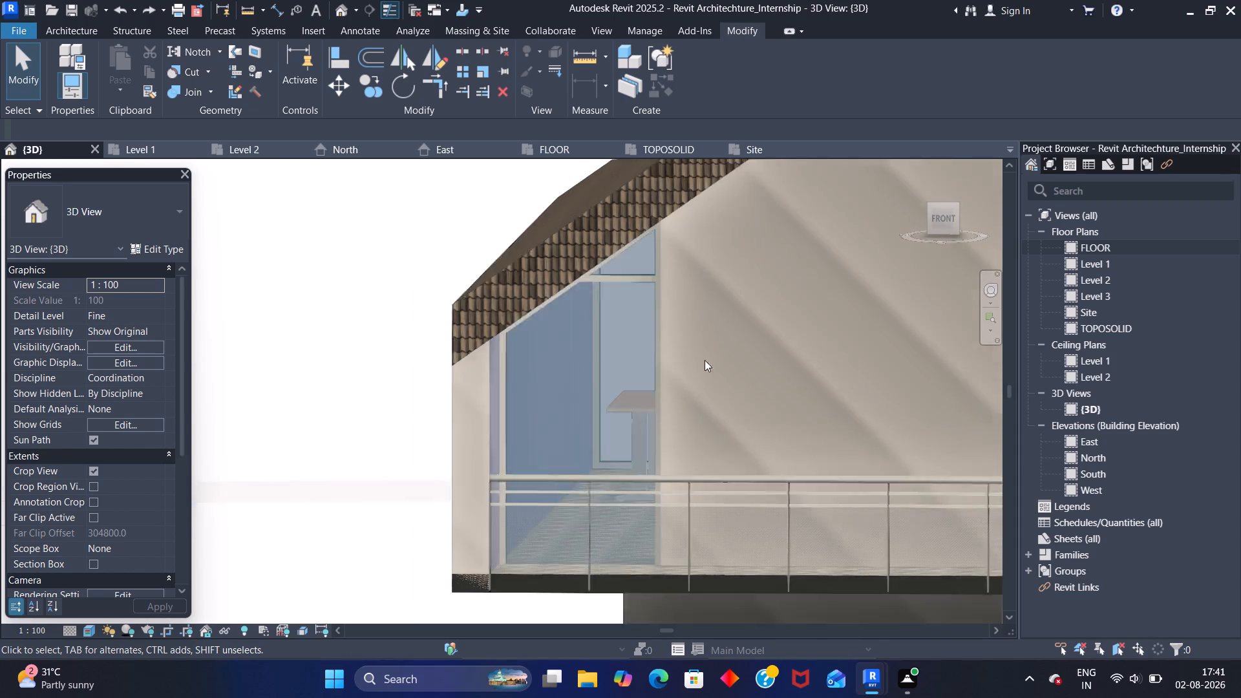
scroll(705, 360, "down", 10)
middle_click_drag(728, 351, 551, 368, "shift")
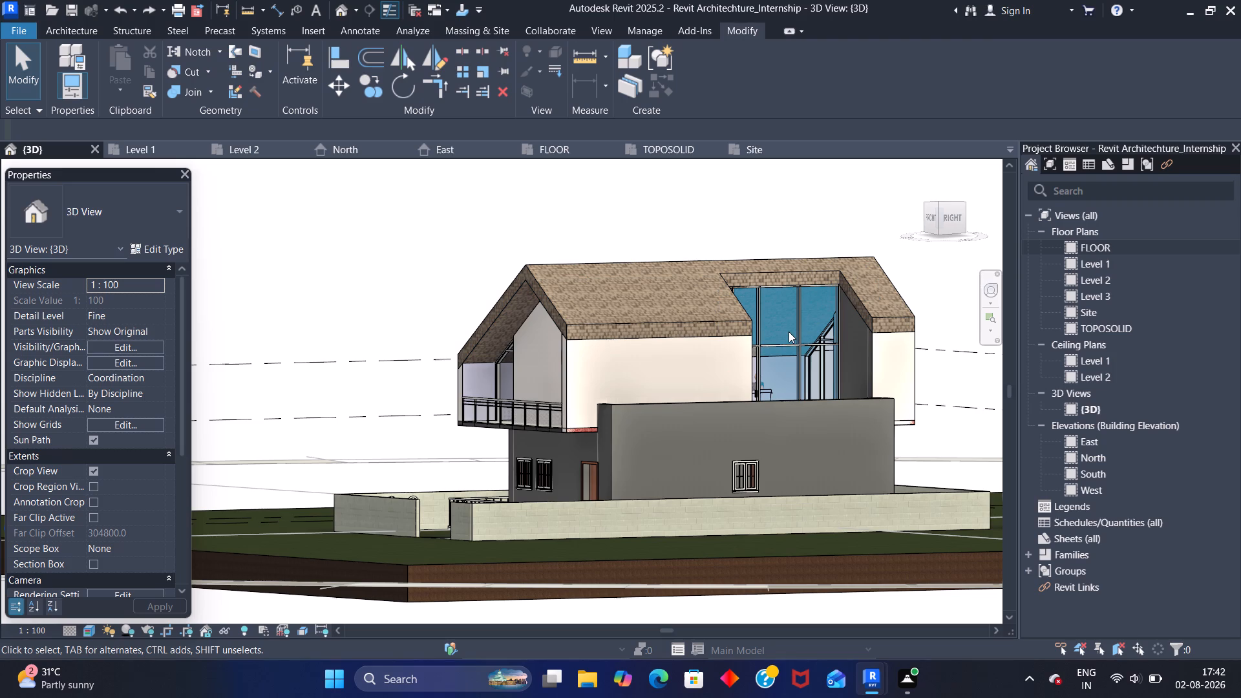
Examine up close the blue glass panels and mullions of the right-side curtain wall where they meet the roof.
scroll(789, 332, "up", 8)
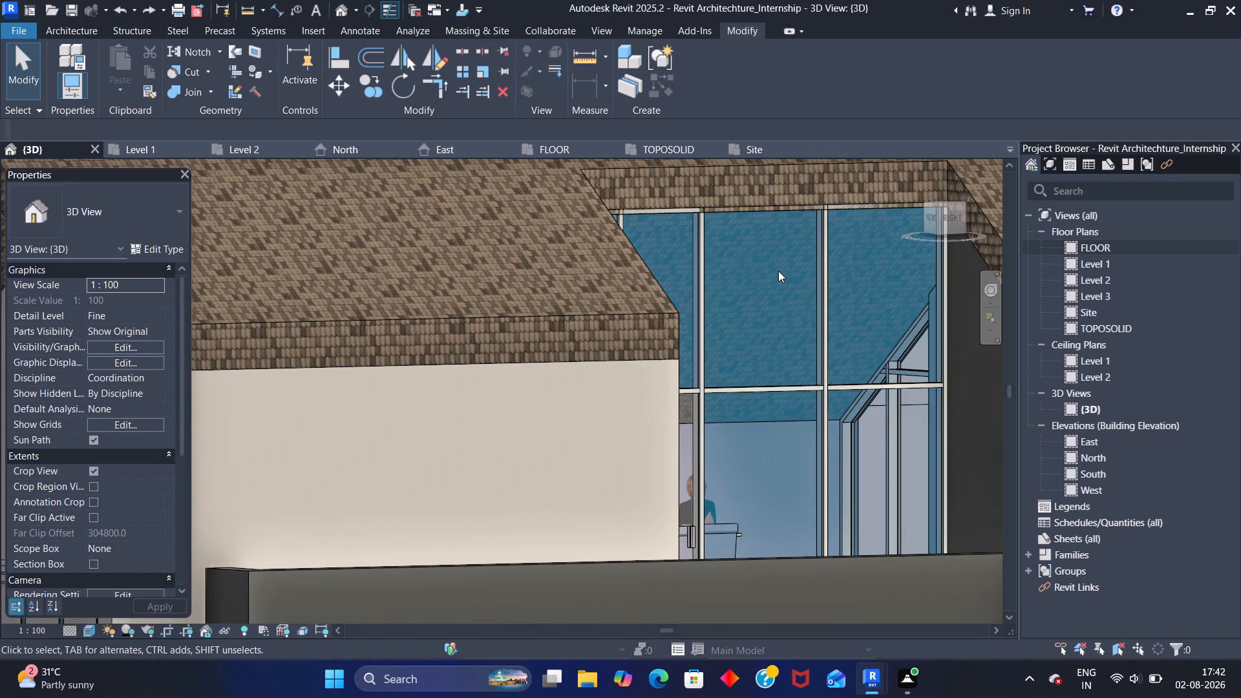
scroll(794, 273, "up", 2, "shift")
scroll(794, 278, "up", 6)
middle_click_drag(777, 260, 717, 438)
scroll(777, 260, "up", 1)
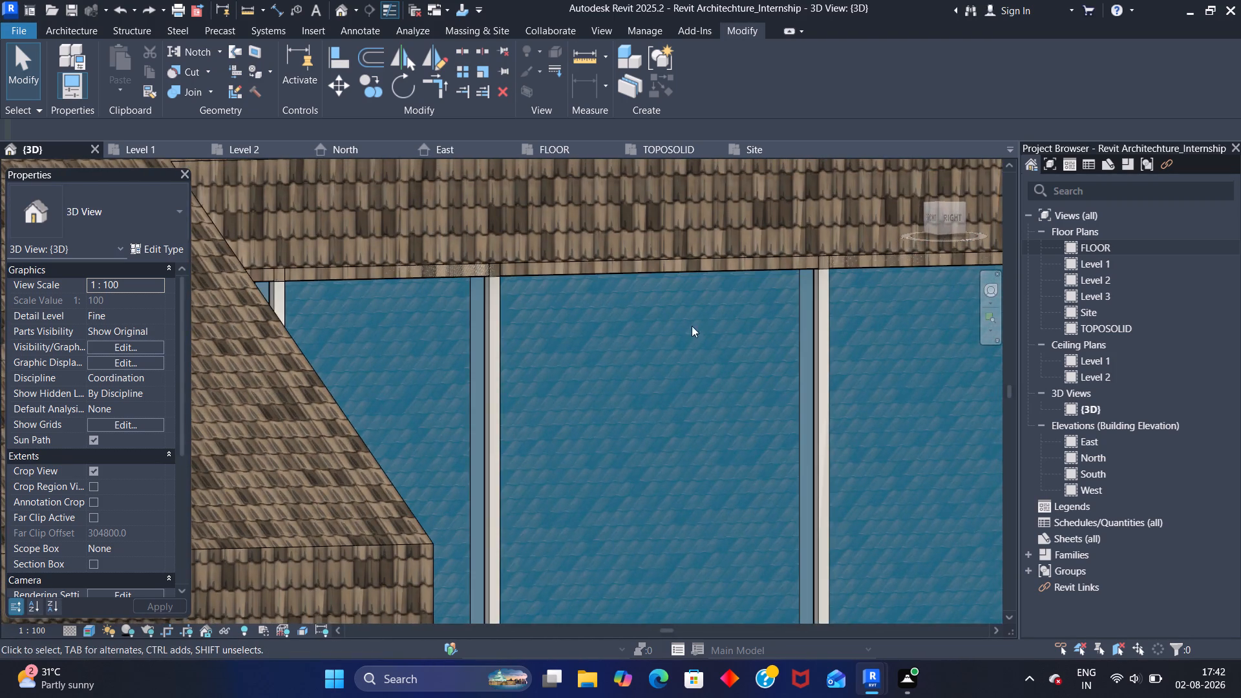
scroll(686, 327, "up", 3)
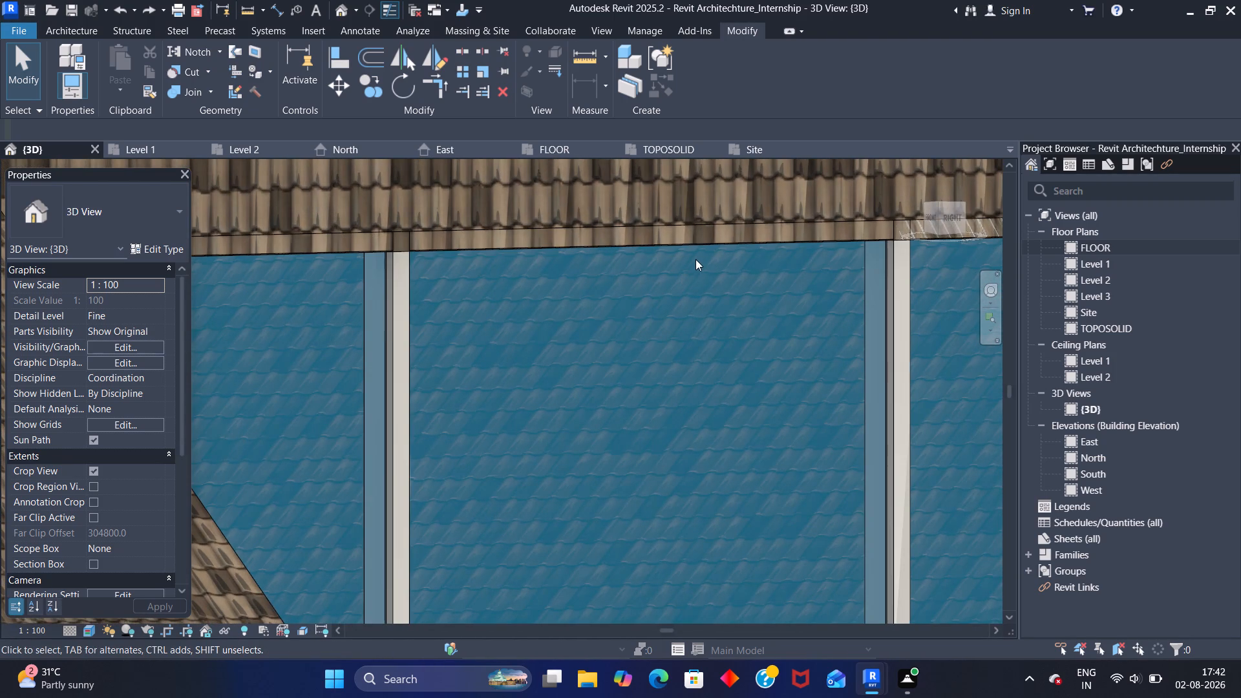
left_click(695, 260)
Temporarily hide the Generic 400mm roof above the right-side curtain wall.
scroll(719, 197, "down", 6)
middle_click_drag(723, 185, 716, 370)
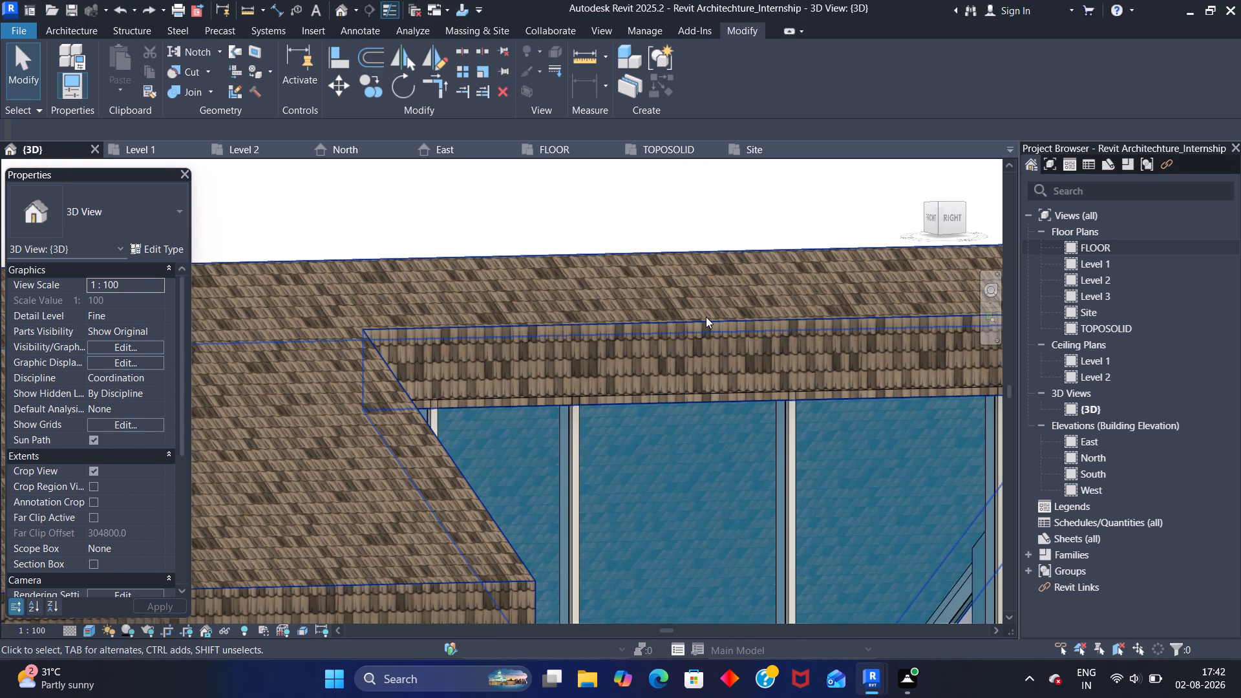
left_click(706, 317)
type("hh")
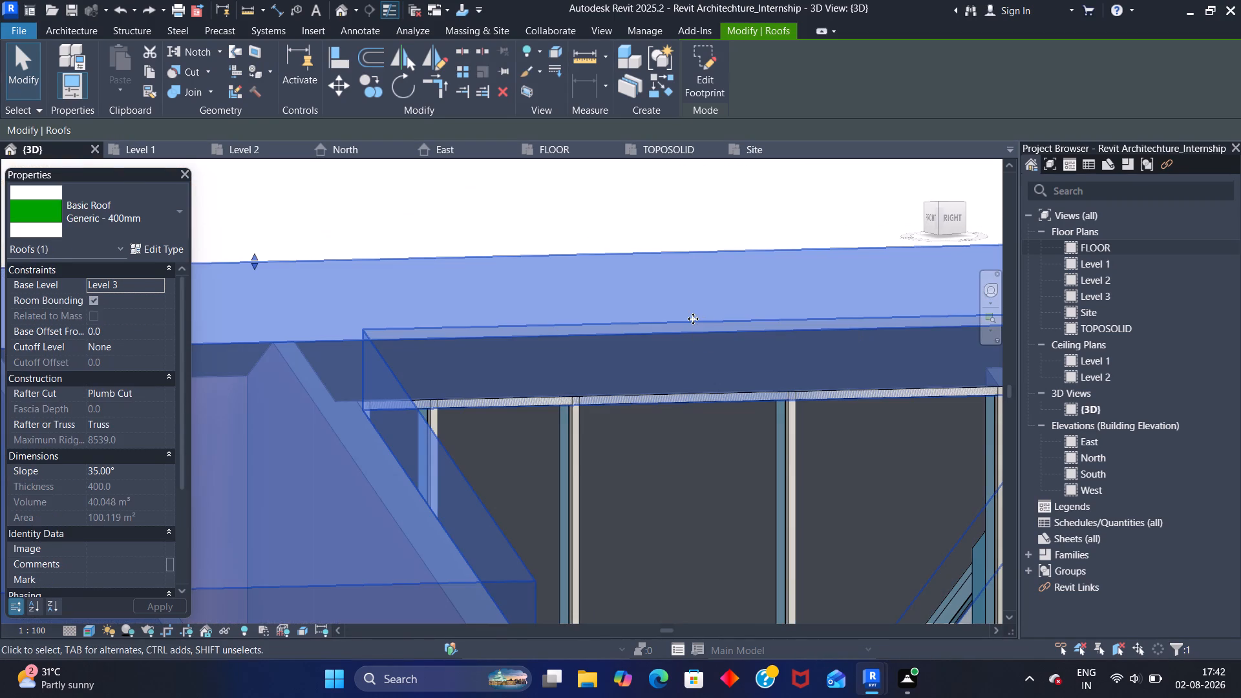
Select every 50 x 150mm rectangular mullion in the project, starting from the right-side curtain wall's top mullion, and temporarily hide them.
scroll(675, 348, "down", 5)
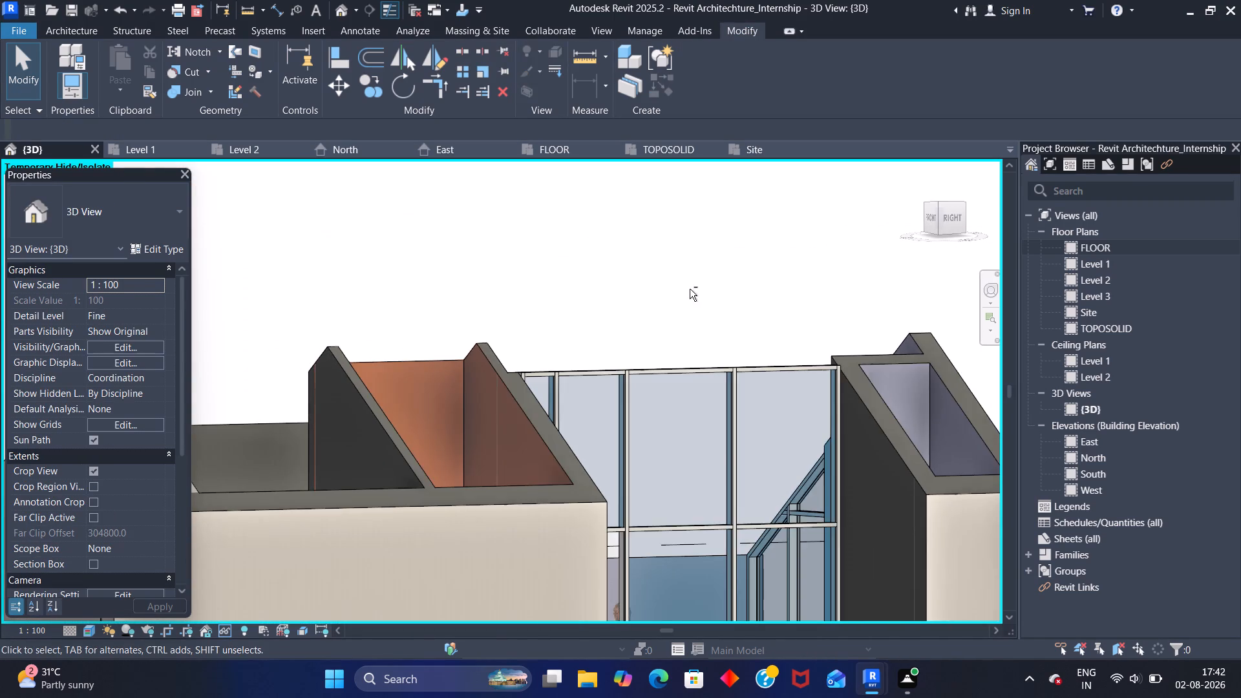
middle_click_drag(683, 310, 627, 434, "shift")
scroll(626, 418, "up", 5)
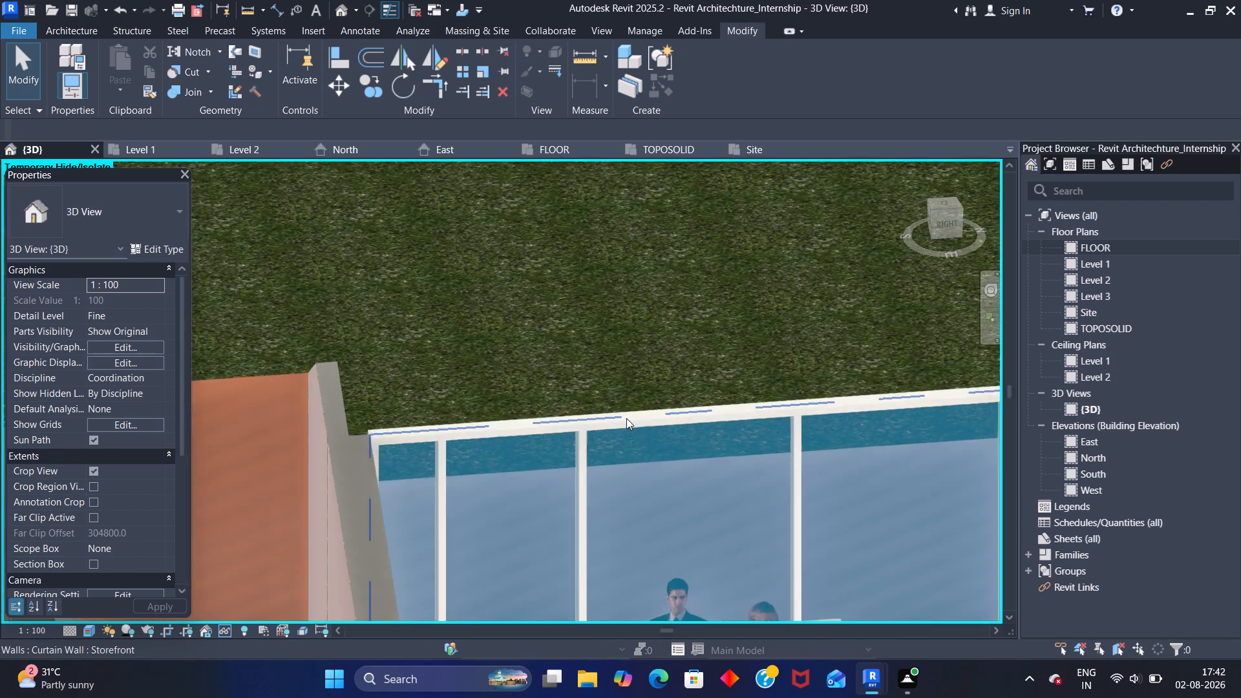
scroll(626, 418, "up", 5)
left_click(623, 419)
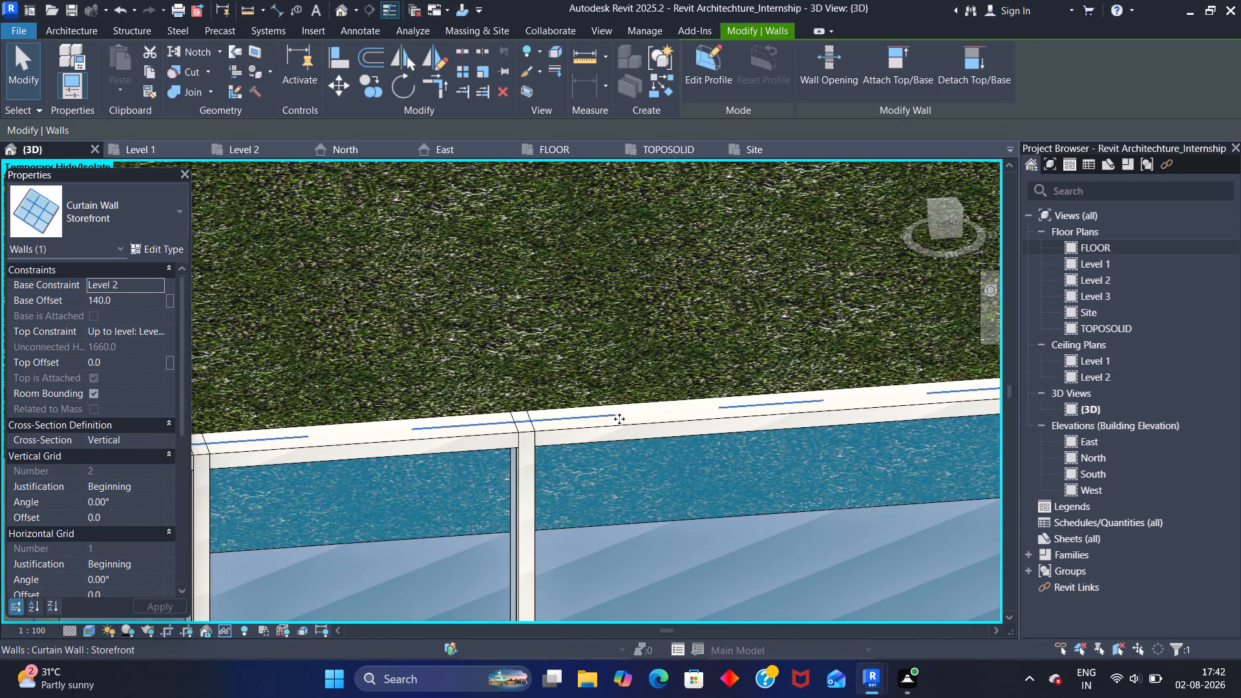
left_click(619, 425)
scroll(623, 430, "down", 4)
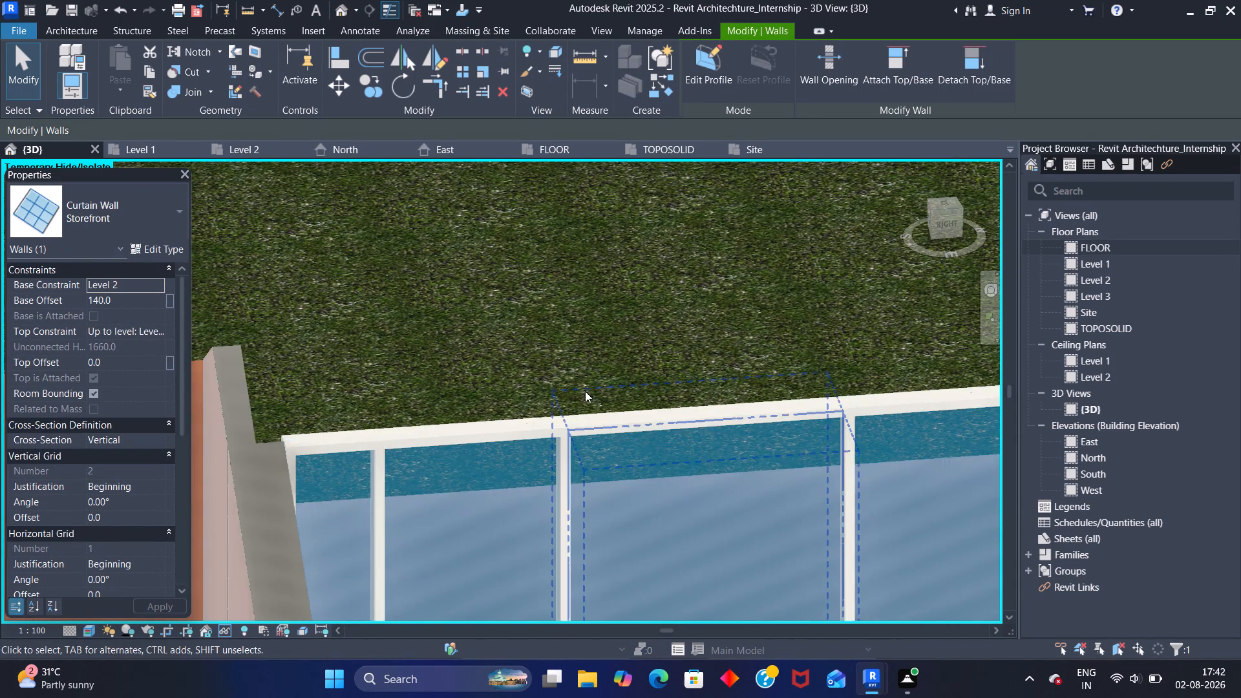
middle_click_drag(585, 390, 915, 299)
scroll(700, 350, "up", 5)
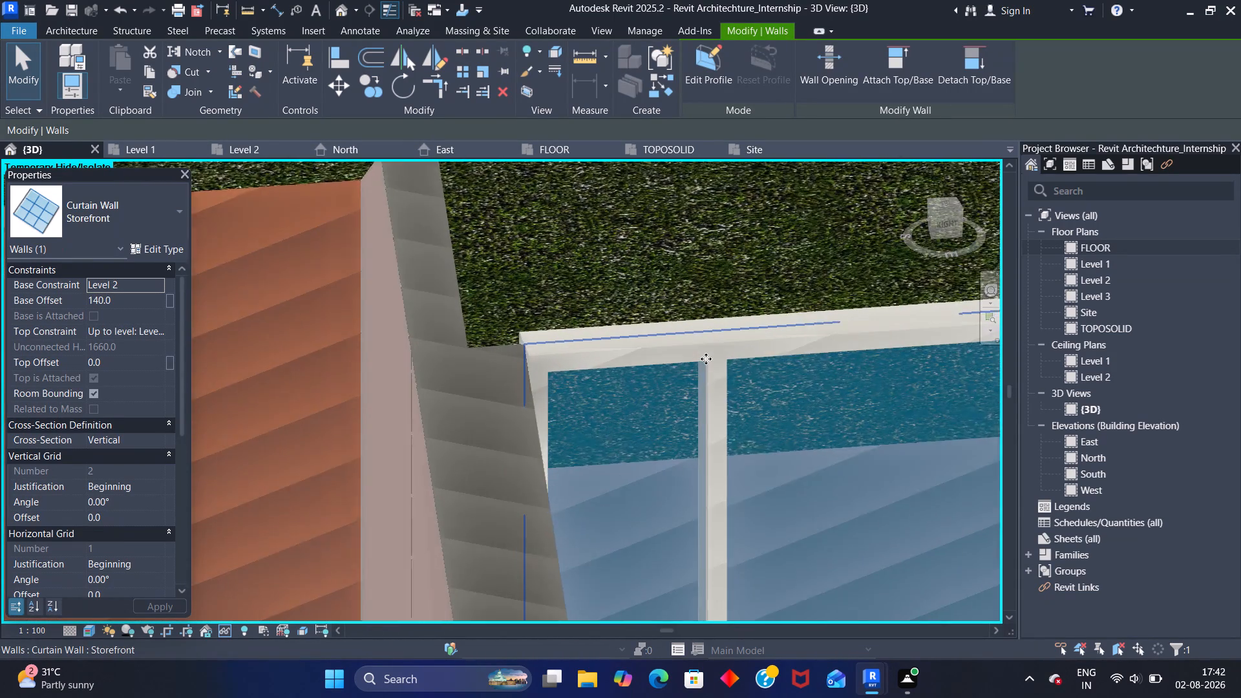
scroll(706, 359, "up", 5)
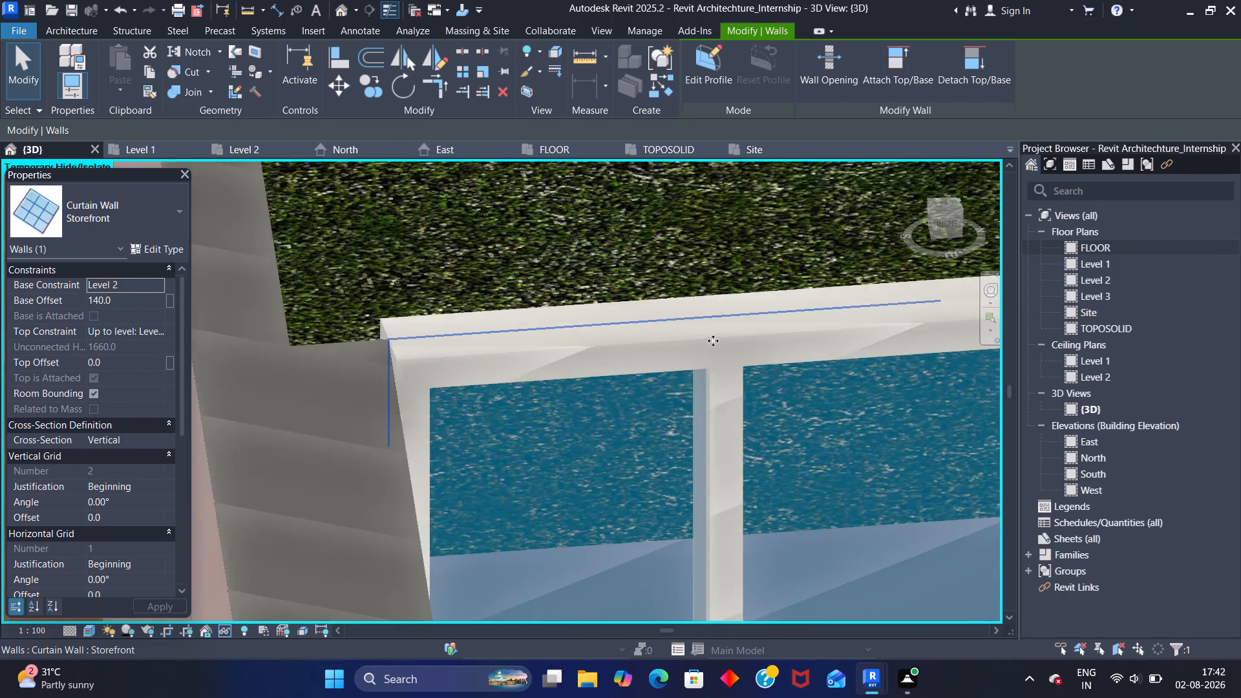
scroll(713, 341, "up", 5)
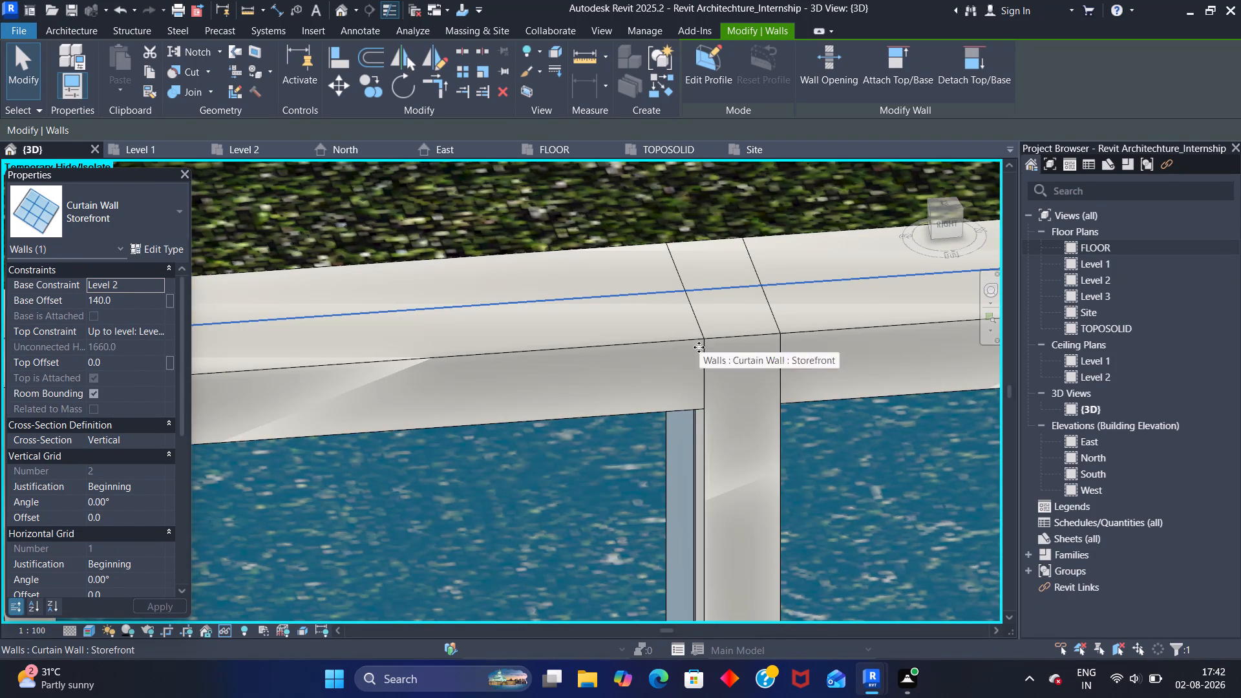
key("Tab")
left_click(698, 339)
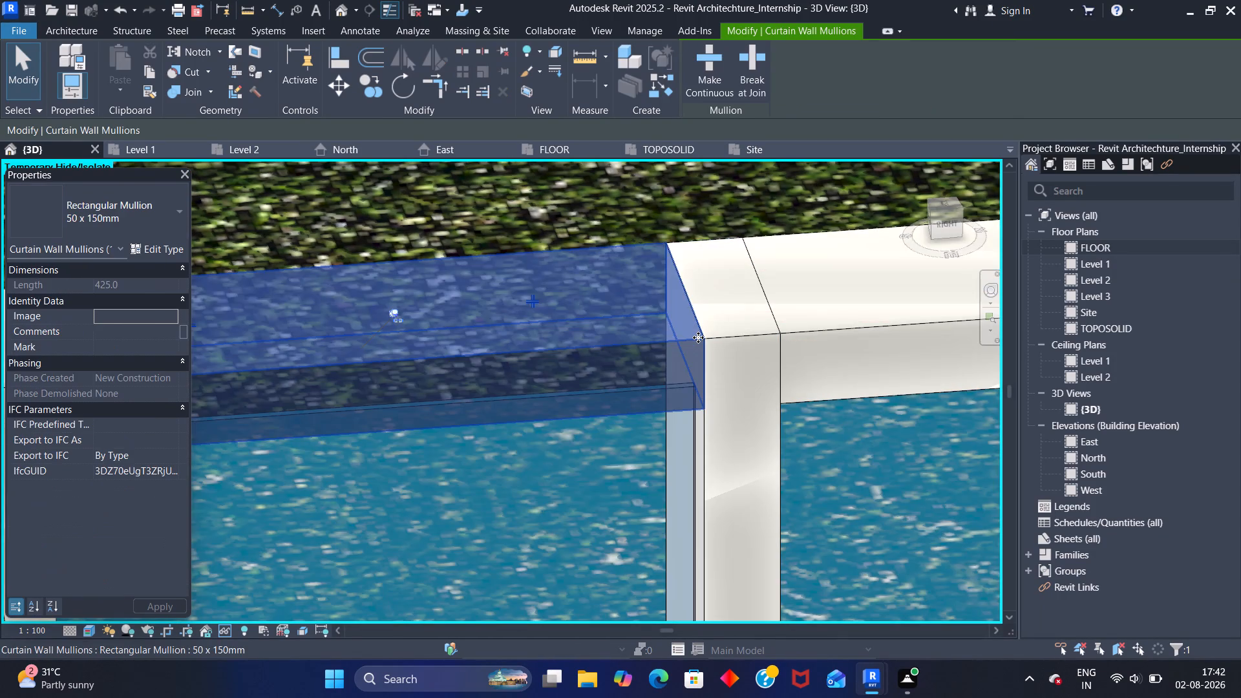
scroll(699, 337, "down", 4)
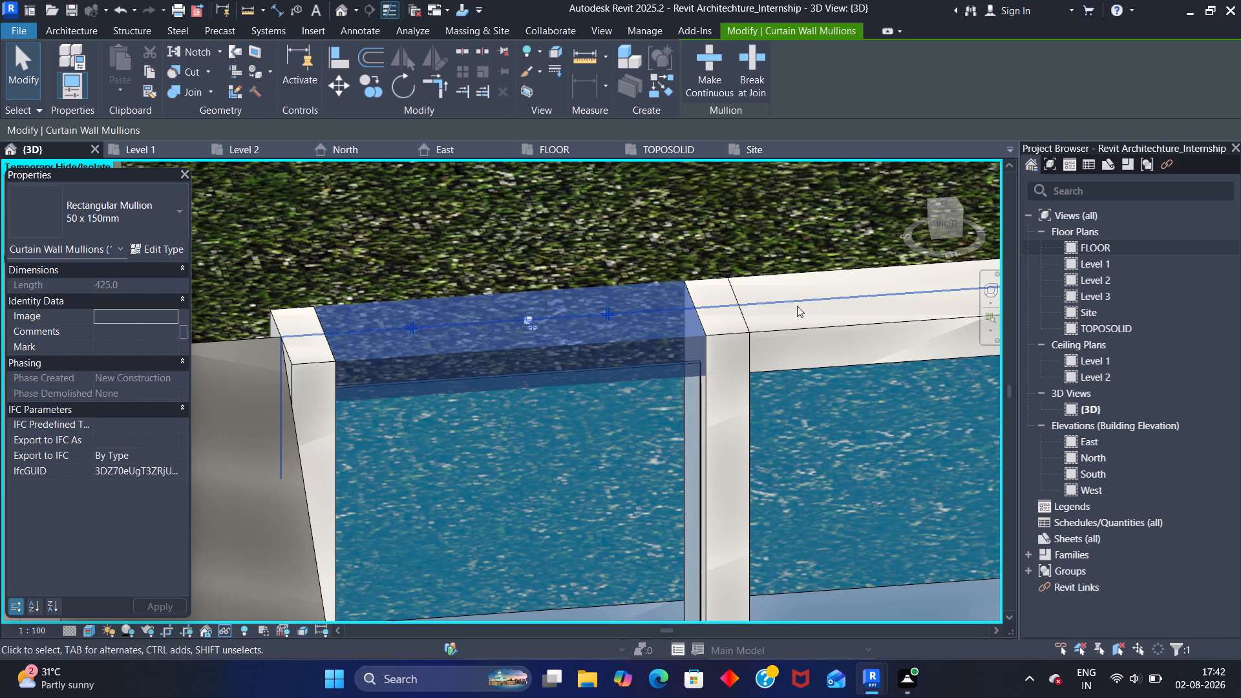
key("s")
key("a")
scroll(785, 302, "down", 1)
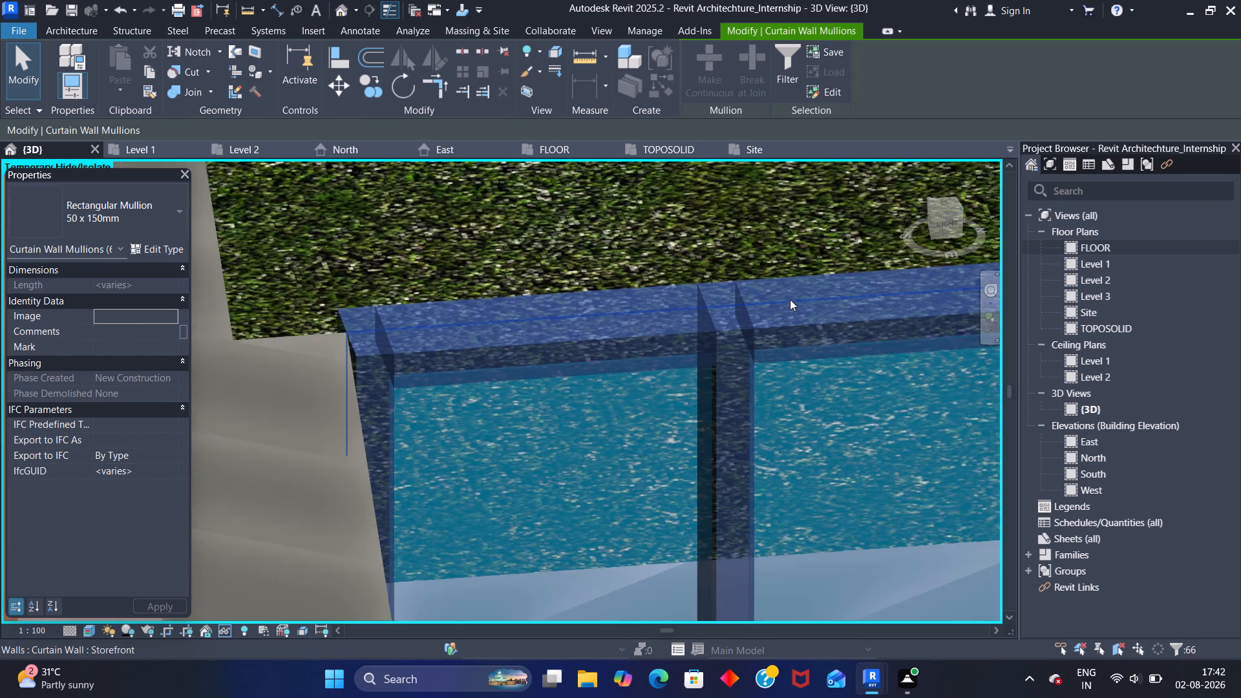
scroll(790, 299, "down", 4)
middle_click_drag(772, 233, 748, 152)
scroll(750, 290, "down", 4)
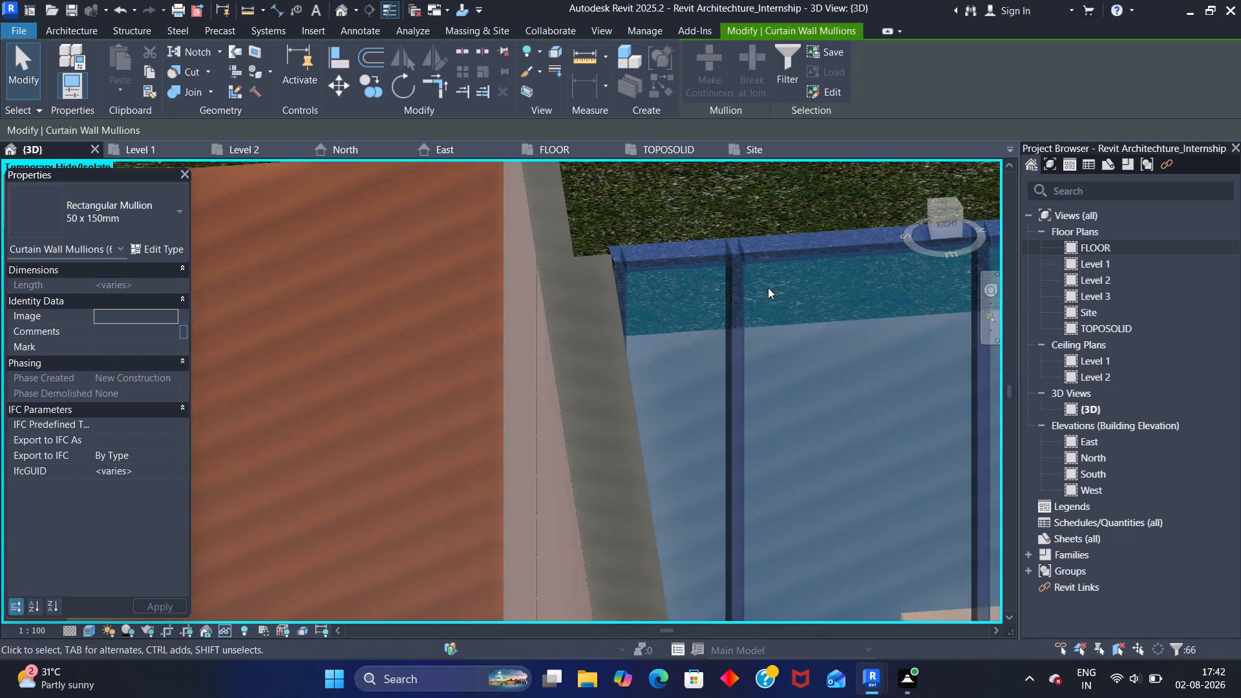
scroll(768, 288, "down", 7)
middle_click_drag(834, 348, 843, 195)
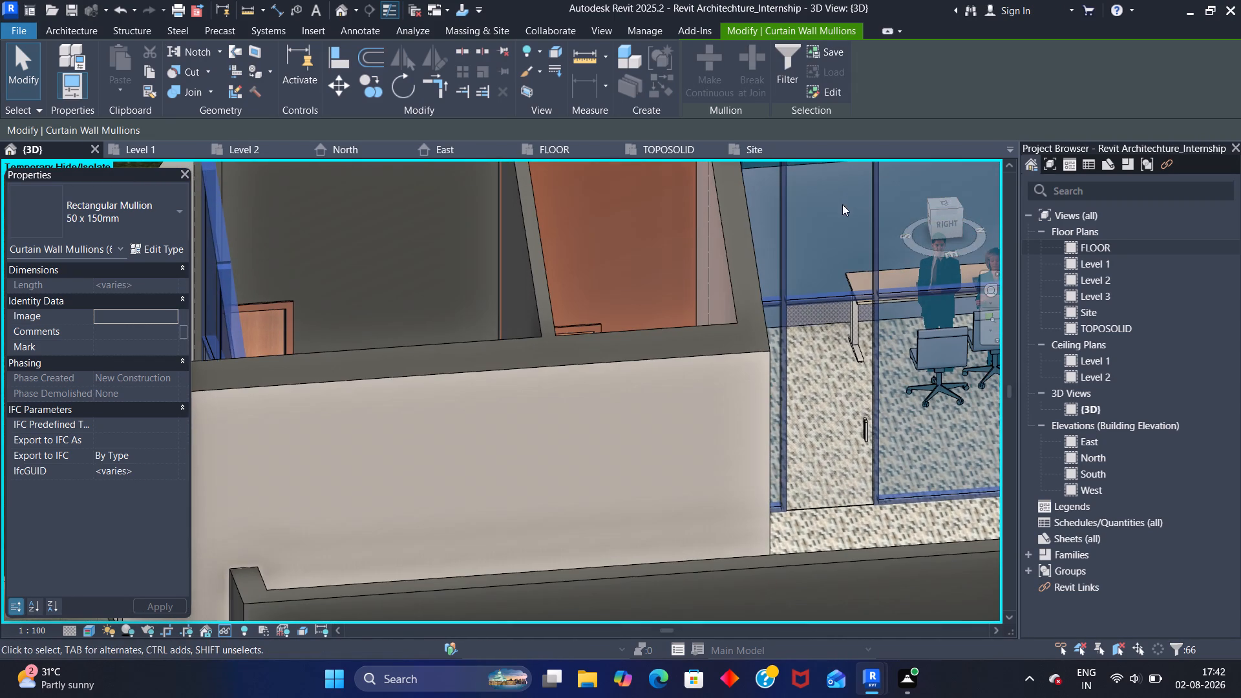
middle_click_drag(847, 238, 792, 330)
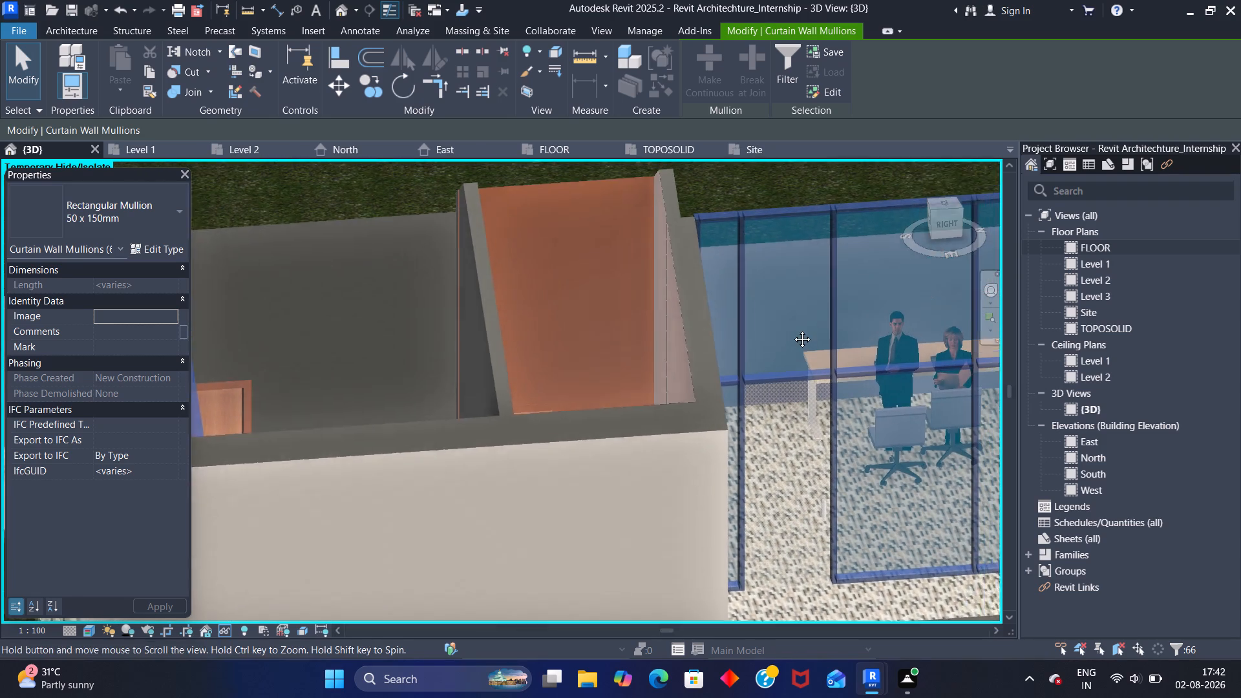
middle_click_drag(792, 330, 784, 338)
scroll(790, 290, "up", 6)
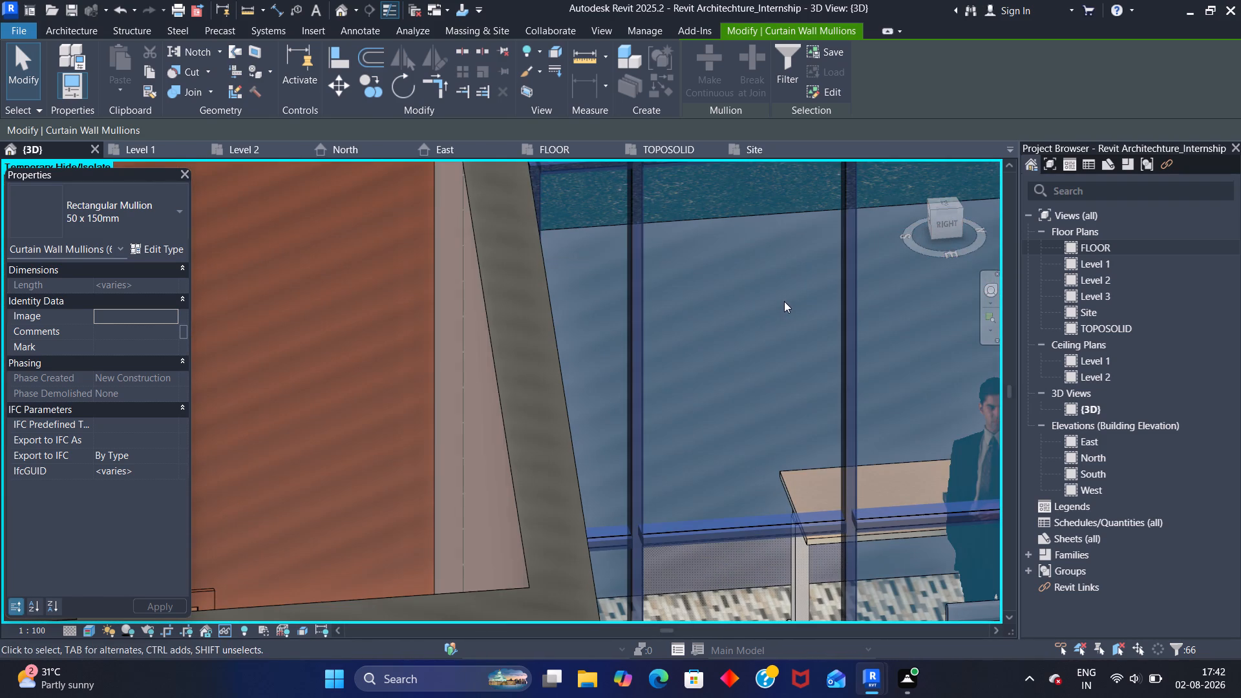
type("hh")
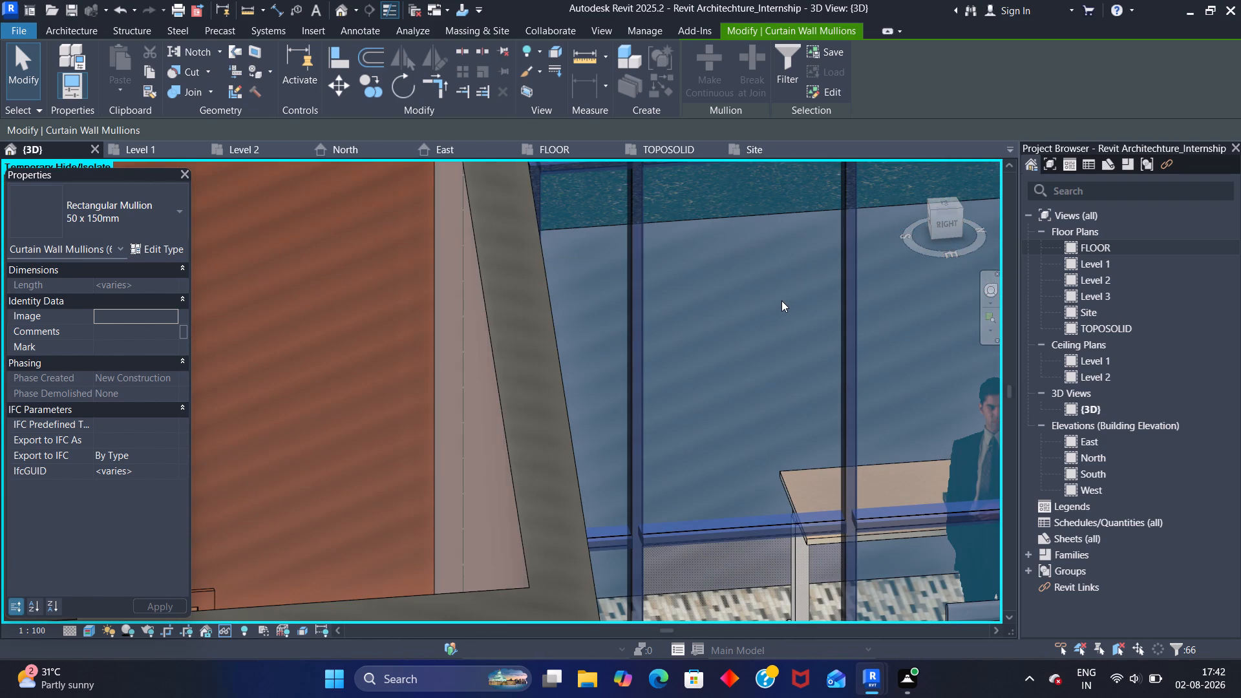
Select all Glazed system panels, starting from an upper panel of the right-side curtain wall, and open their type's material for editing.
scroll(781, 301, "down", 5)
scroll(853, 306, "down", 1)
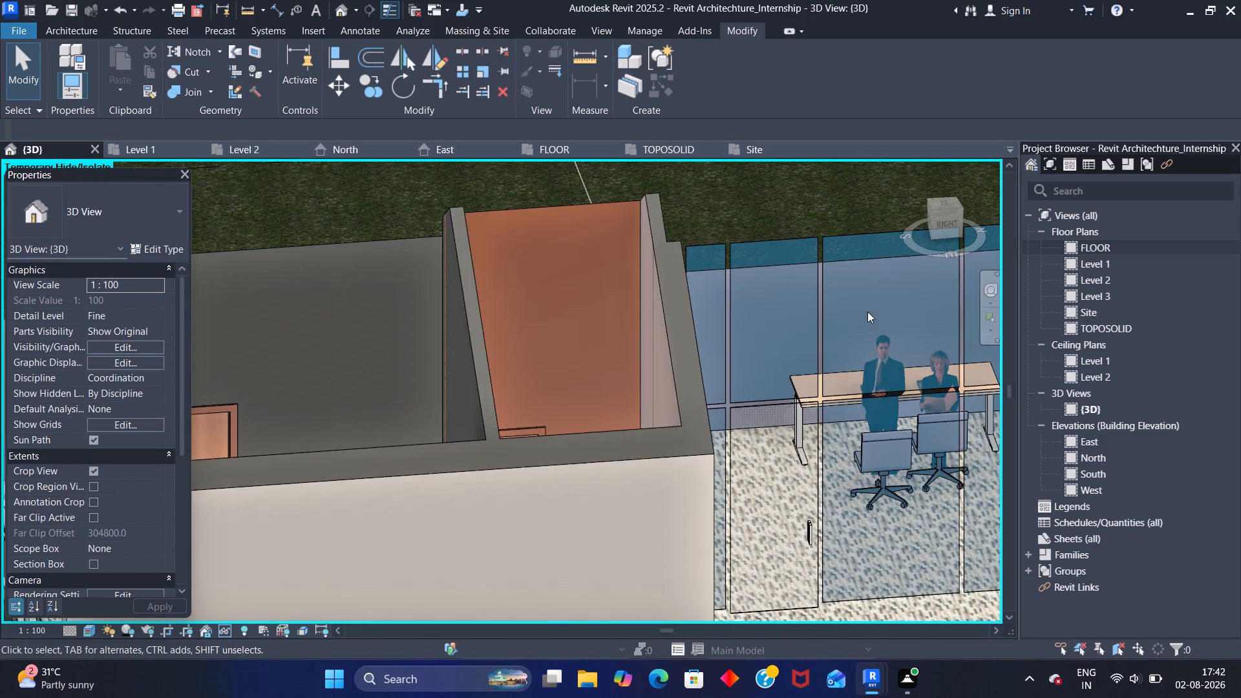
middle_click_drag(867, 312, 803, 323)
scroll(775, 257, "up", 8)
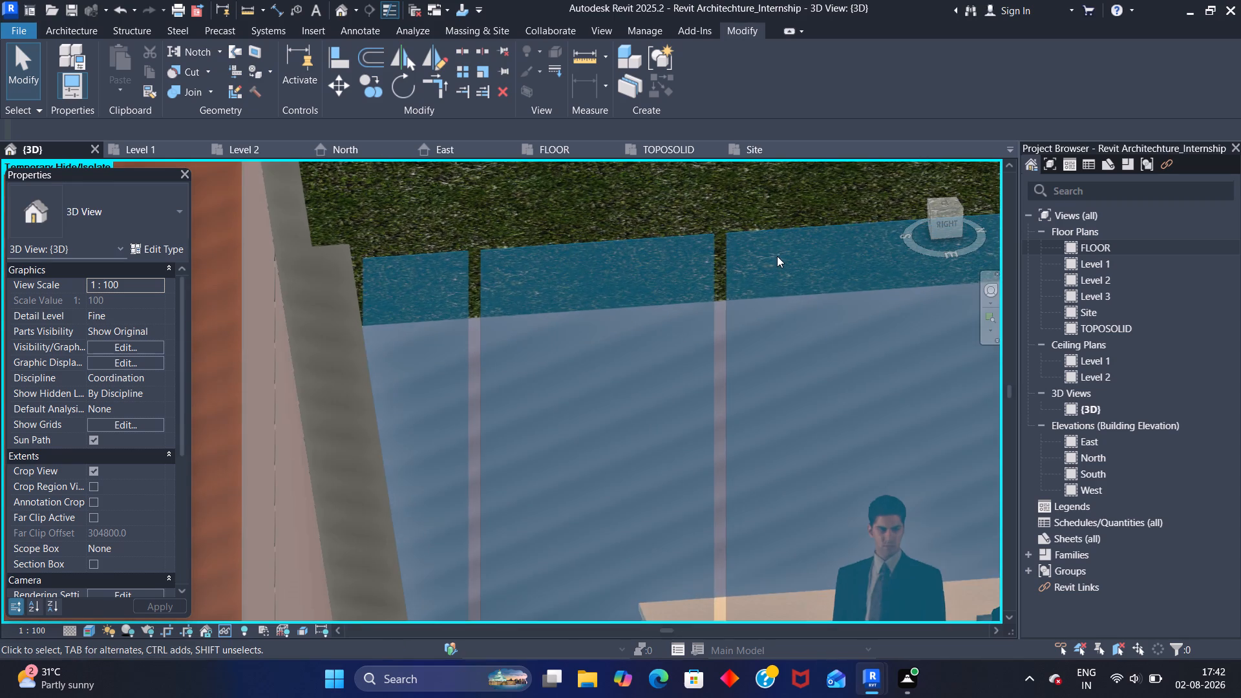
scroll(742, 224, "up", 4)
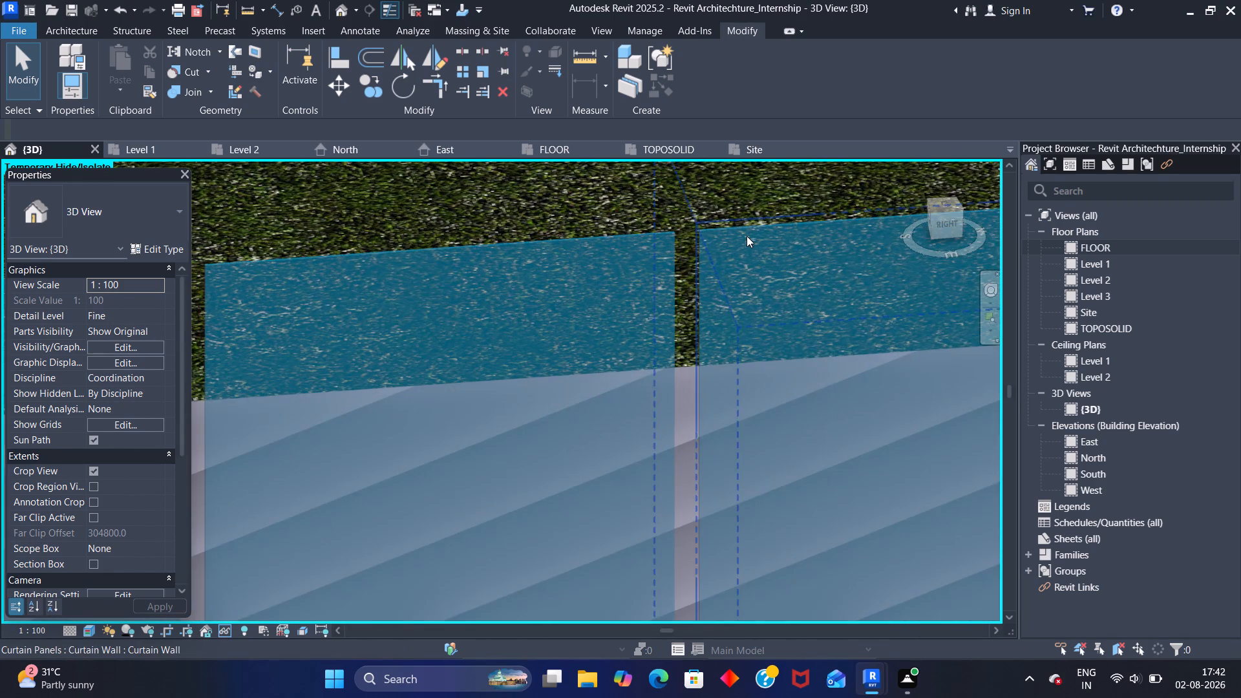
middle_click_drag(745, 237, 729, 308)
scroll(714, 312, "up", 6)
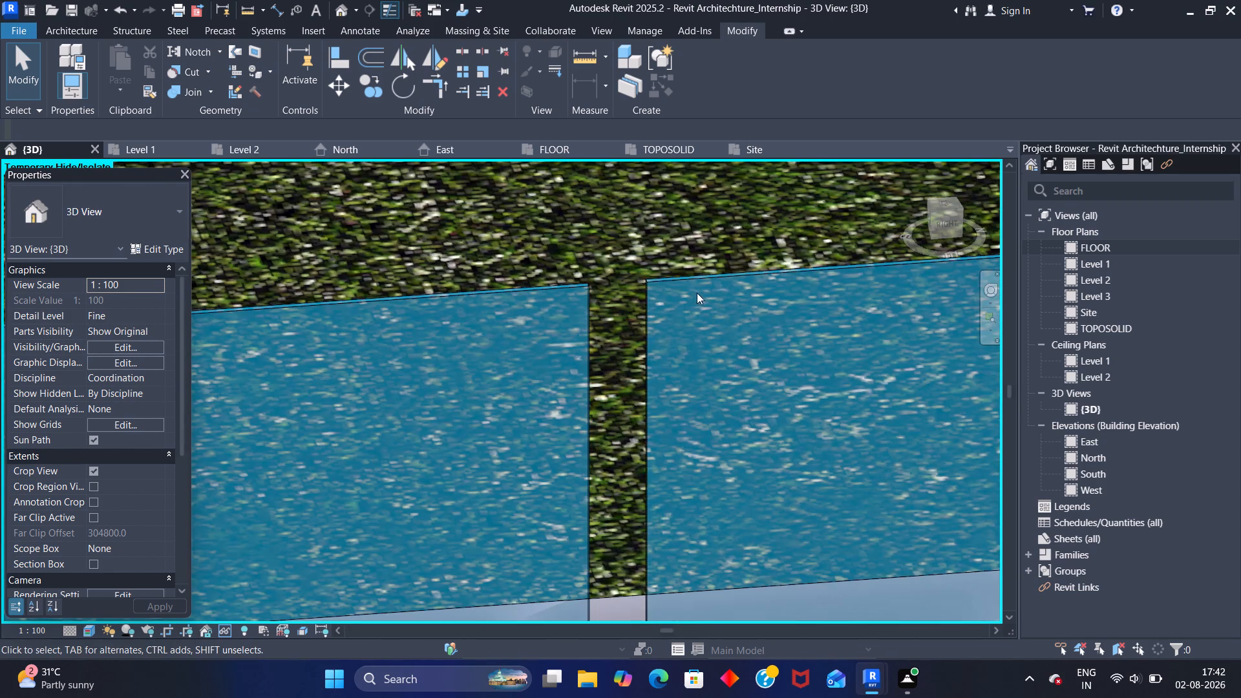
key("Tab")
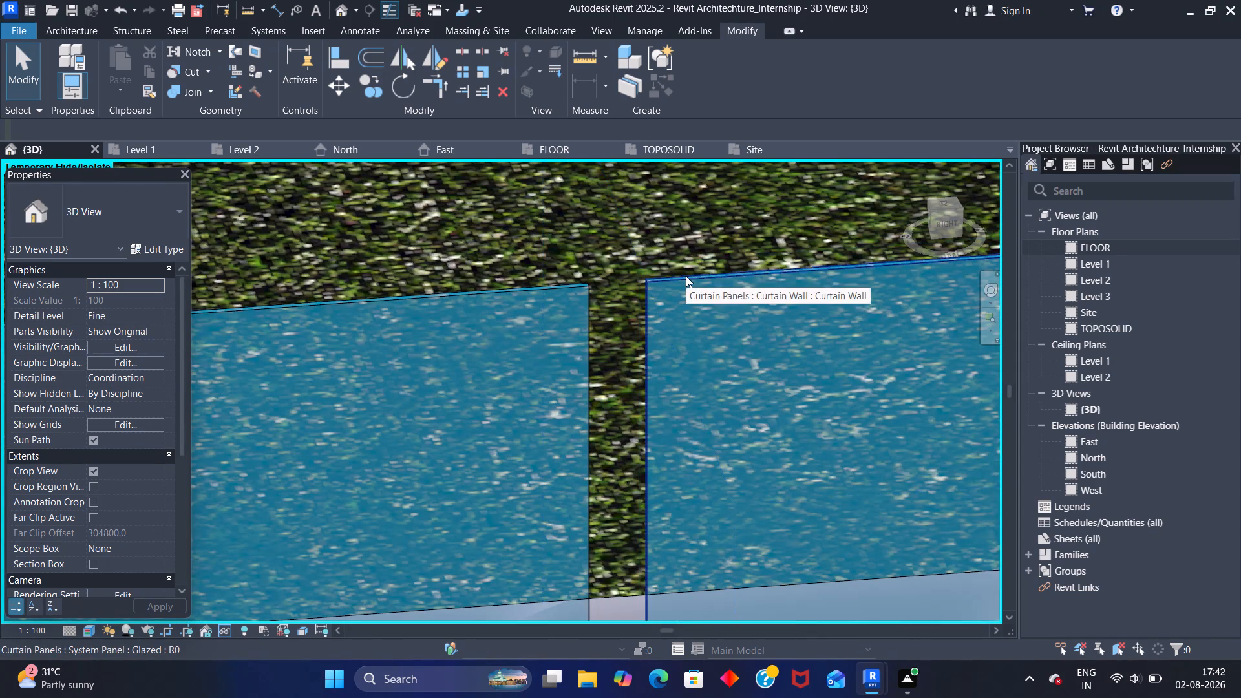
left_click(686, 276)
scroll(684, 276, "down", 11)
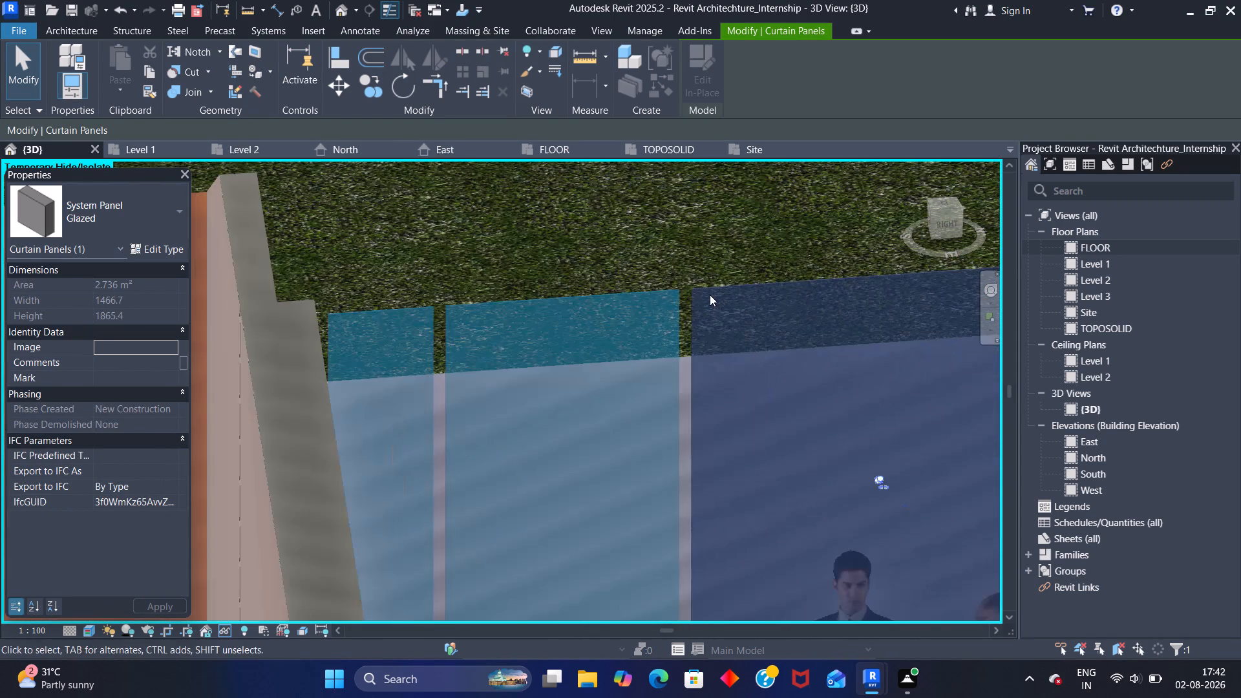
key("s")
key("a")
scroll(695, 306, "down", 1)
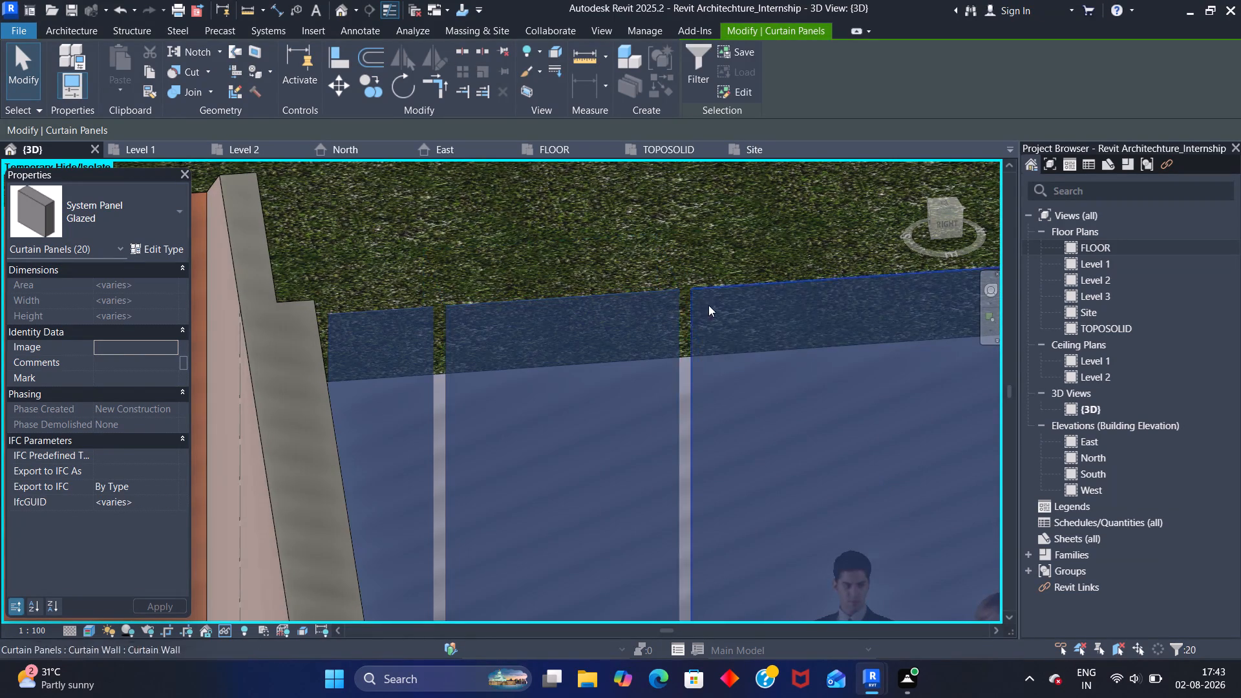
scroll(708, 305, "down", 7)
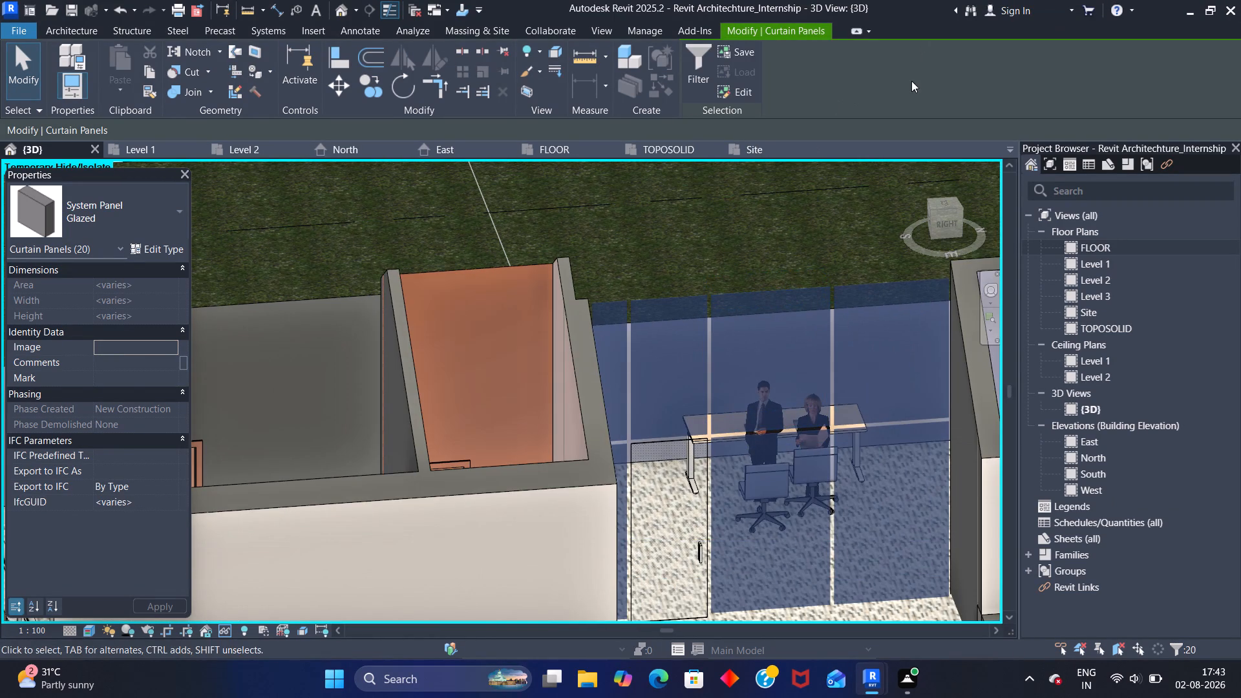
left_click(163, 245)
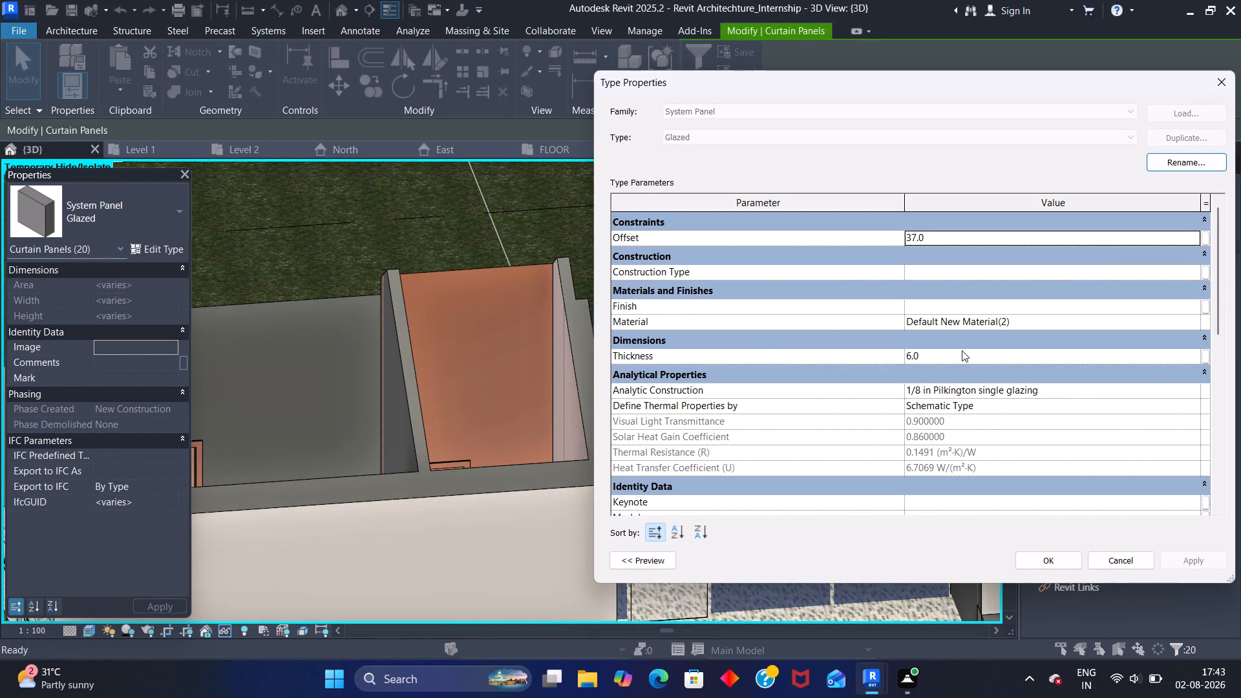
left_click(1018, 317)
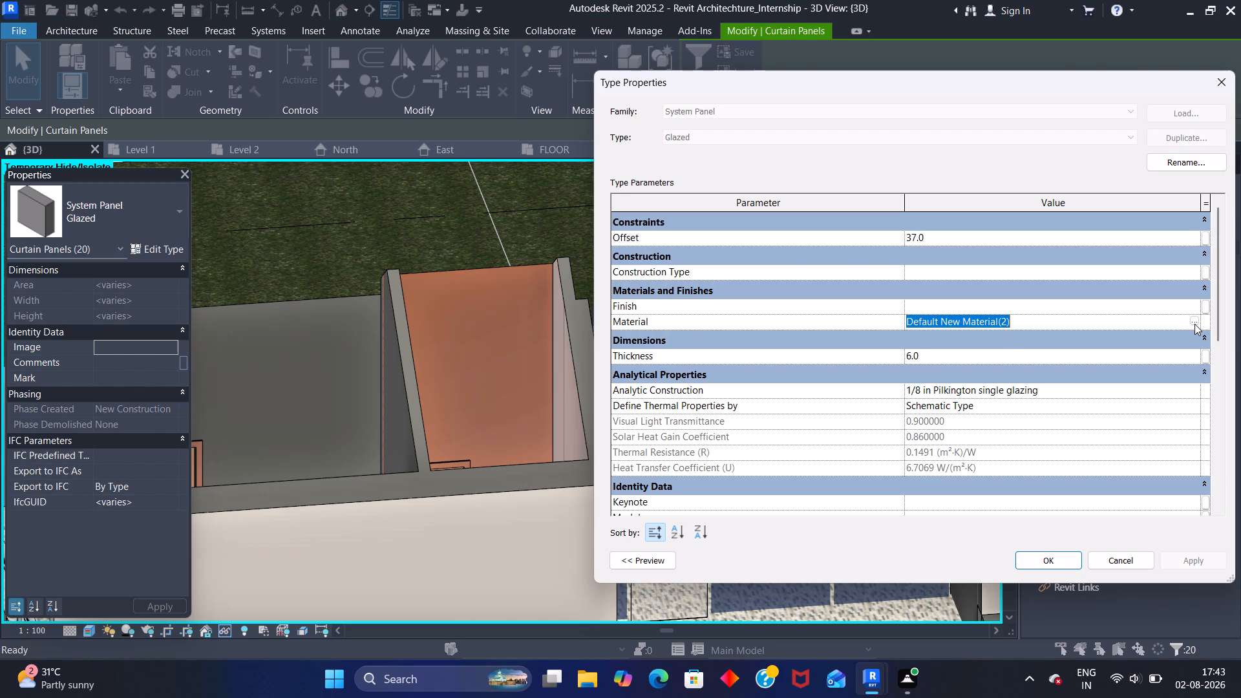
left_click(1194, 324)
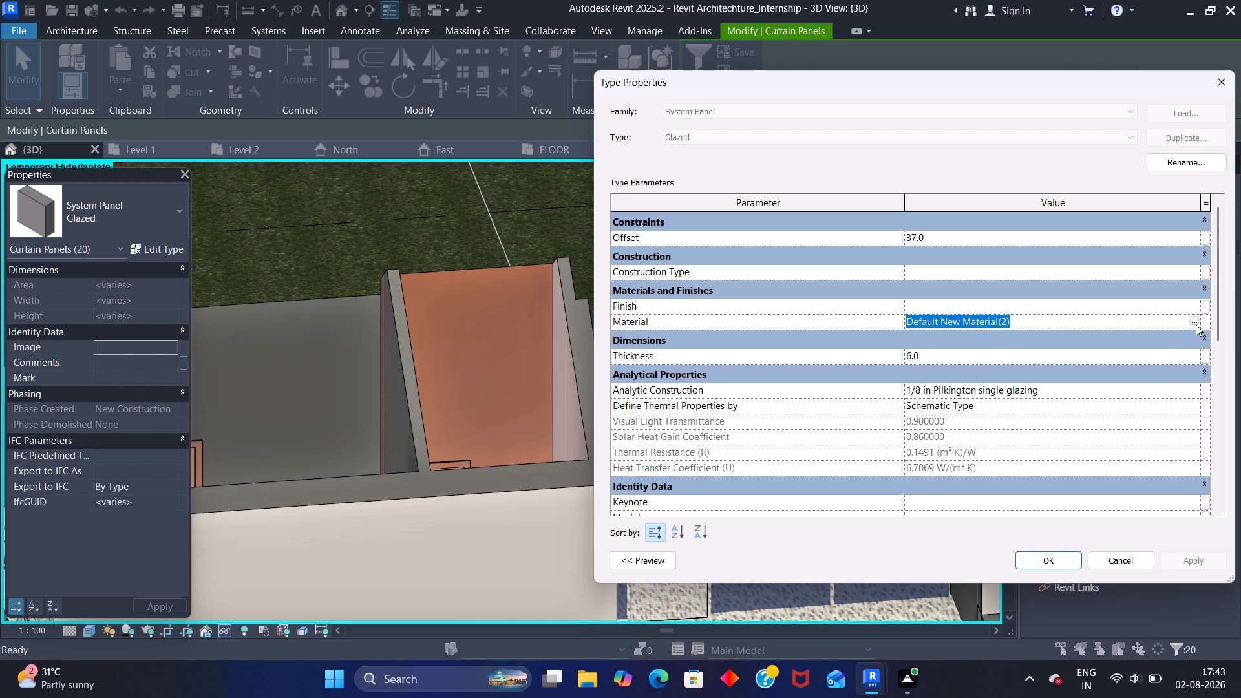
left_click(1195, 321)
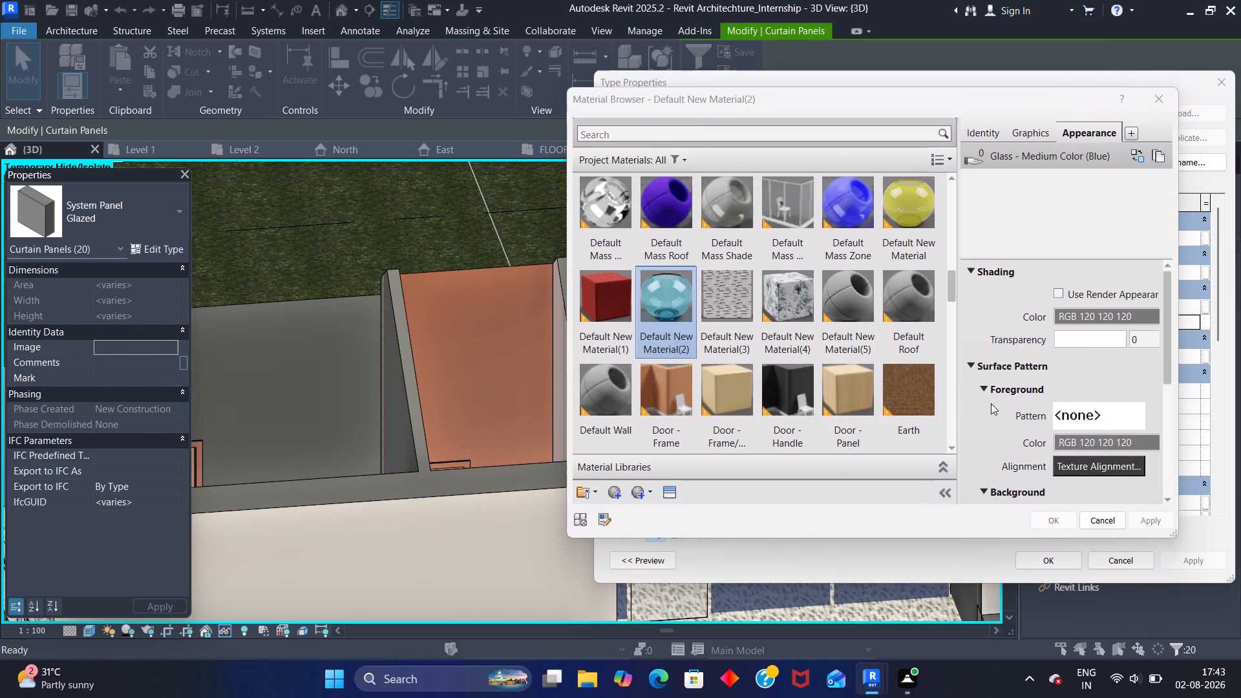
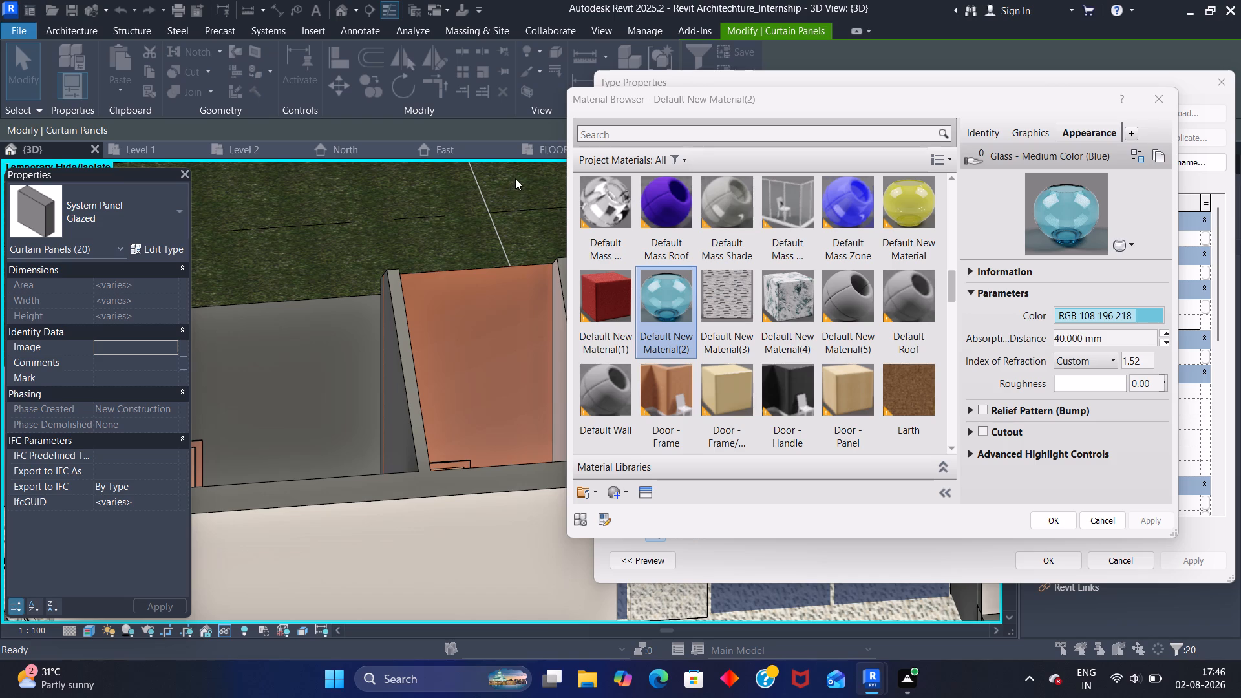
Create a new material for the Glazed system panel type.
scroll(484, 221, "down", 1)
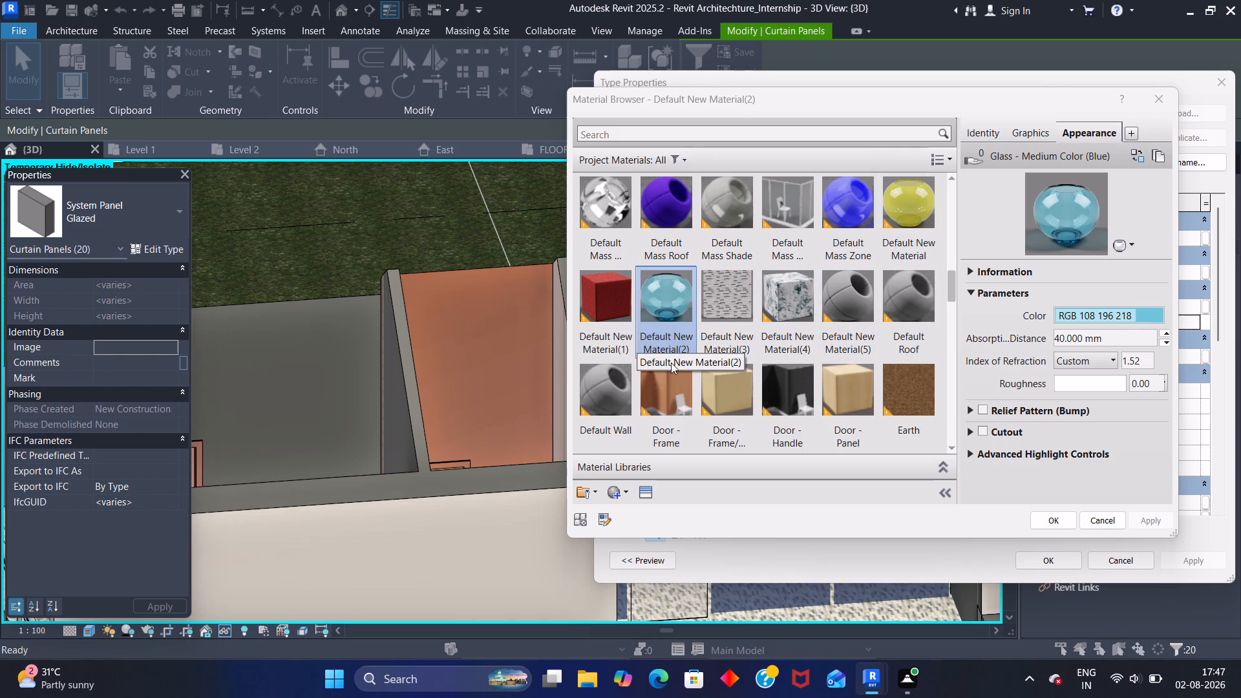
left_click(615, 492)
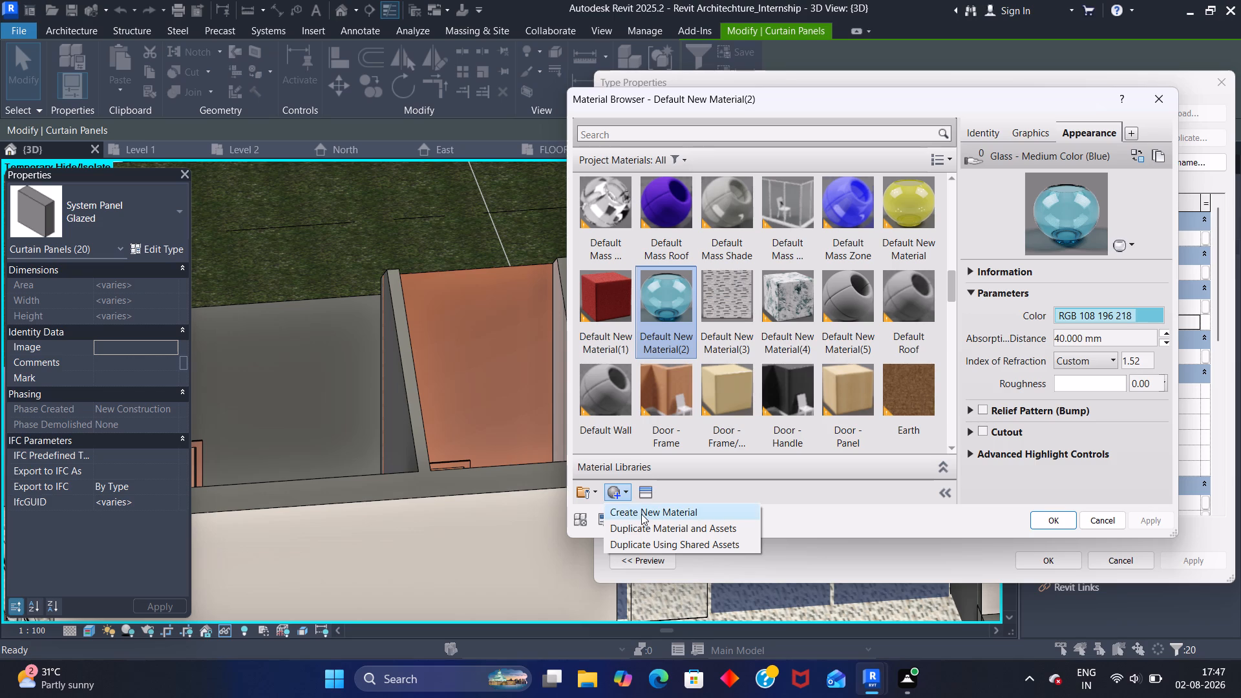
left_click(641, 514)
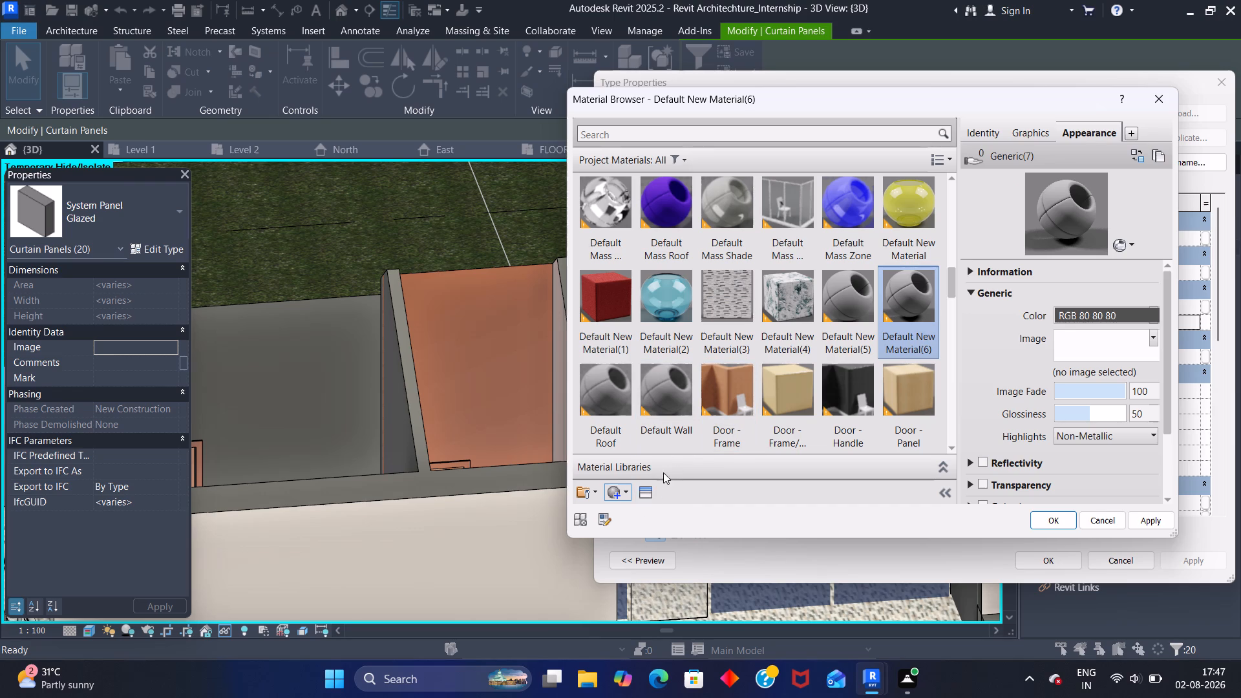
Replace the new material's appearance with the Dark Red glazing asset from the Appearance Library's Glass category.
left_click(649, 485)
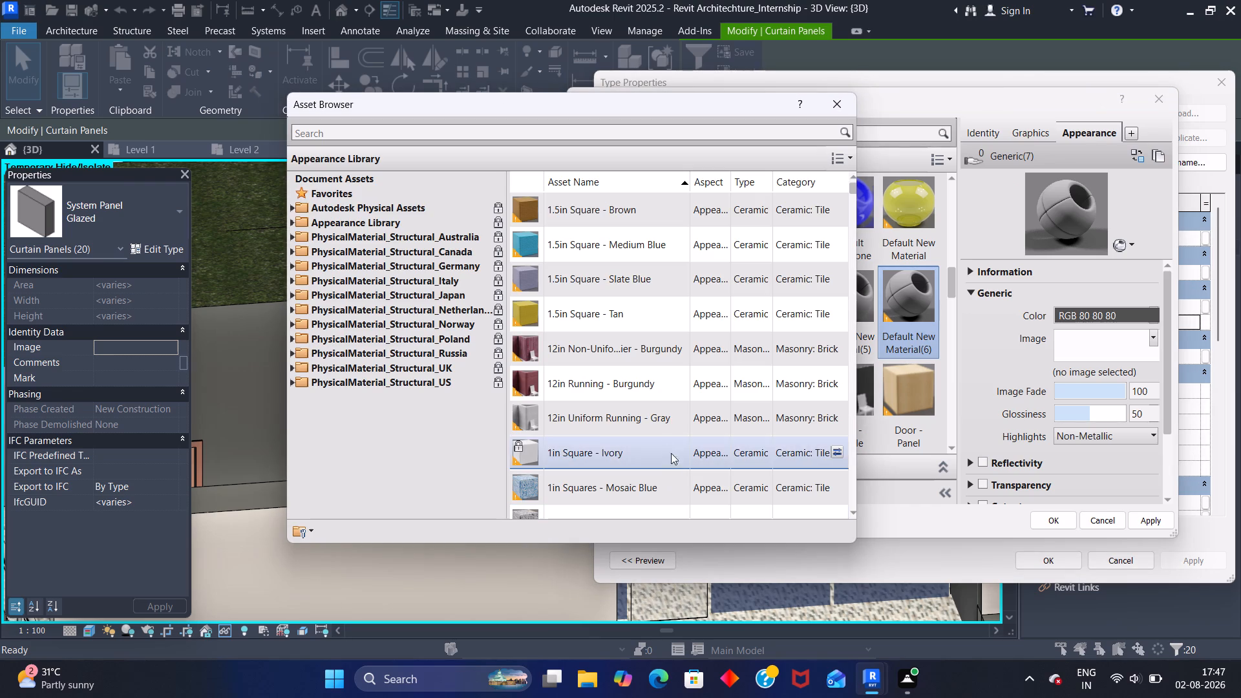
scroll(600, 371, "down", 7)
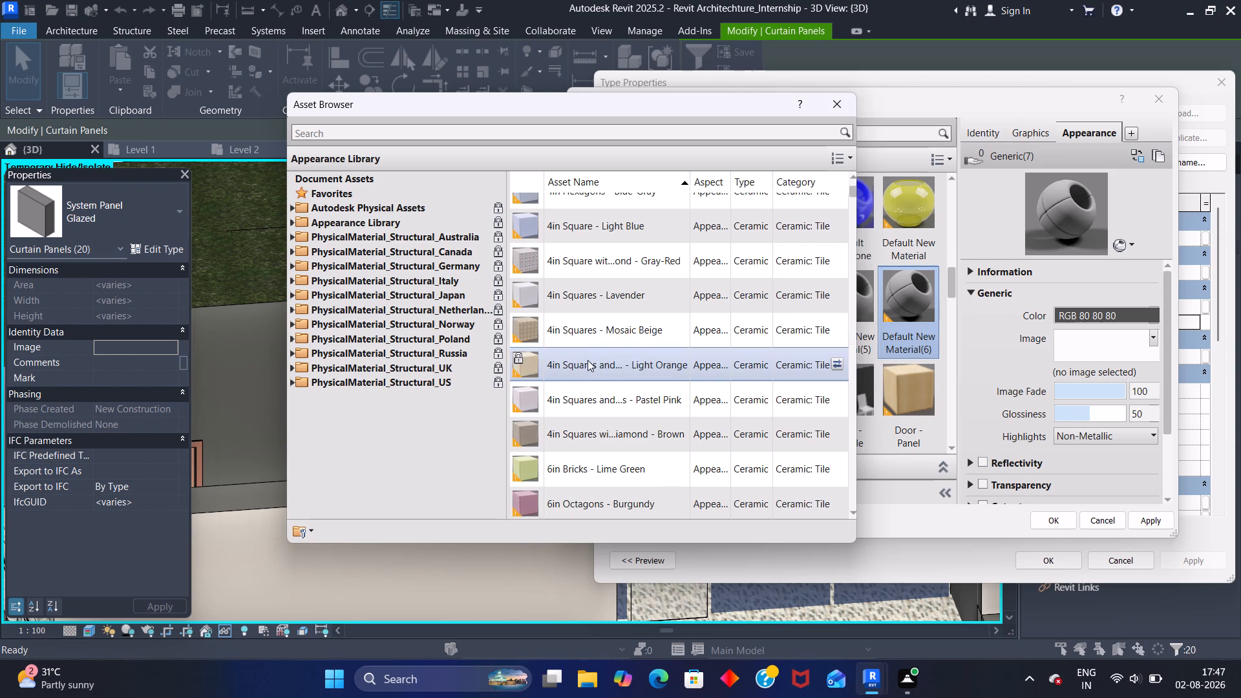
double_click(370, 219)
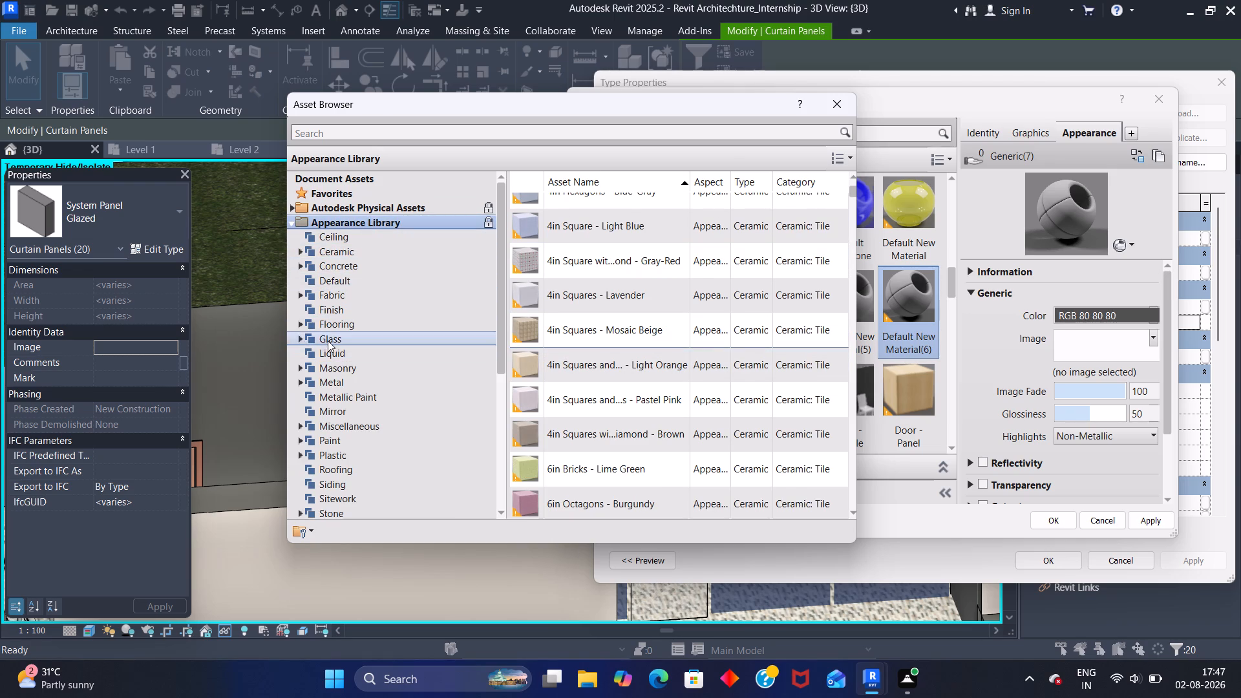
left_click(328, 341)
scroll(546, 283, "up", 2)
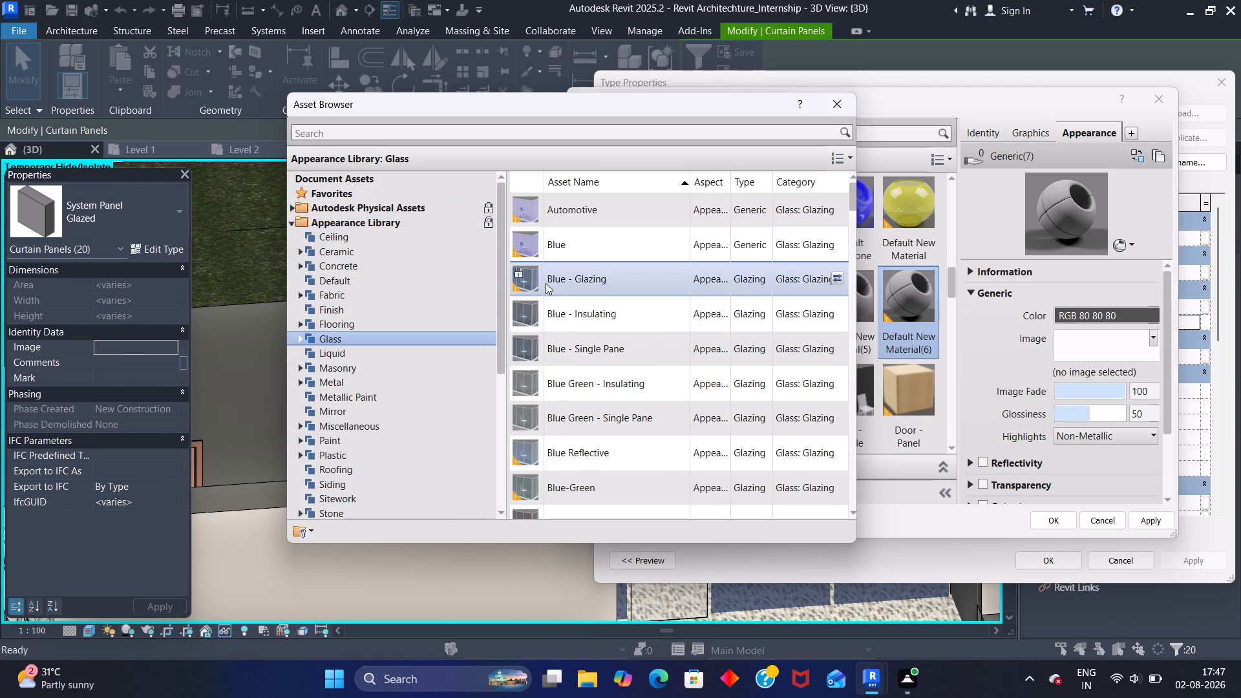
scroll(546, 283, "up", 1)
scroll(543, 295, "down", 12)
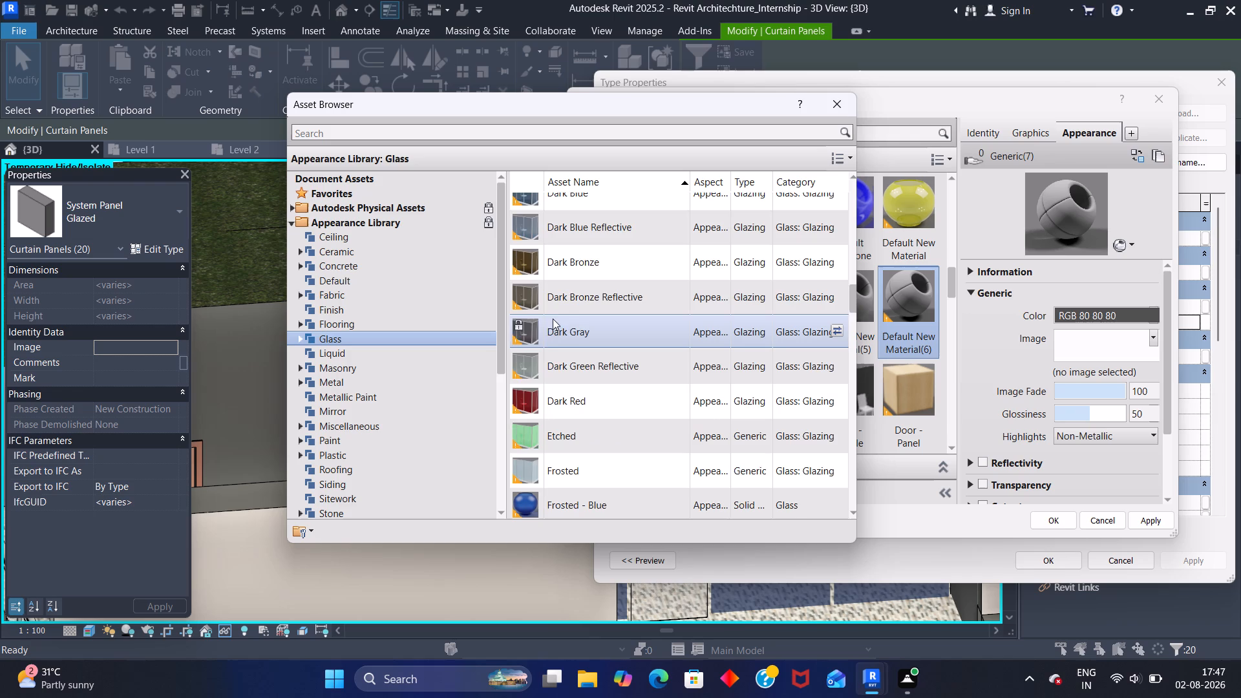
scroll(553, 319, "down", 1)
scroll(555, 328, "up", 1)
scroll(558, 335, "down", 1)
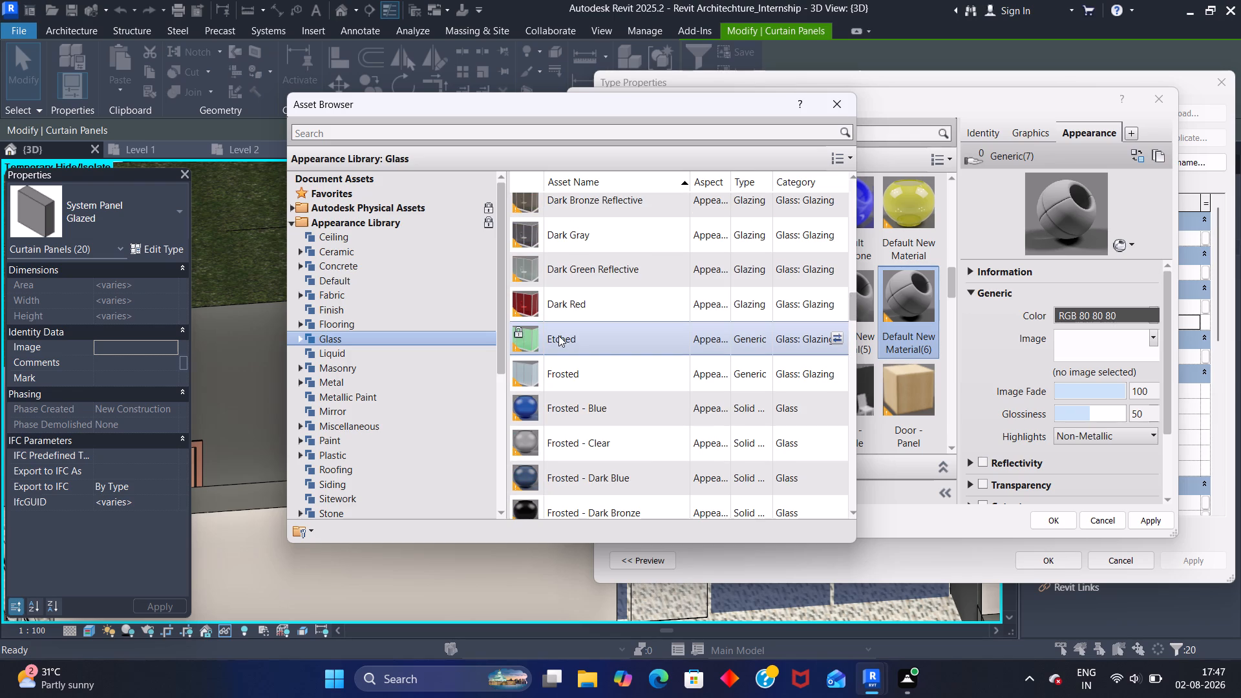
left_click(570, 311)
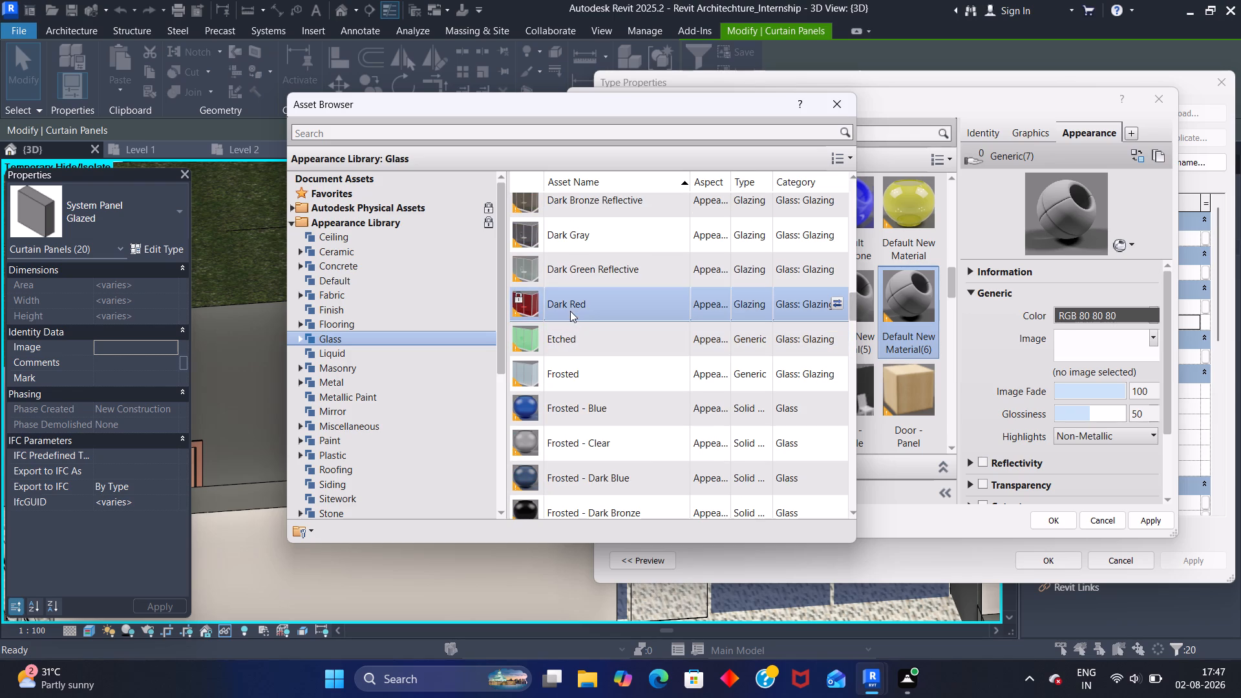
left_click(834, 303)
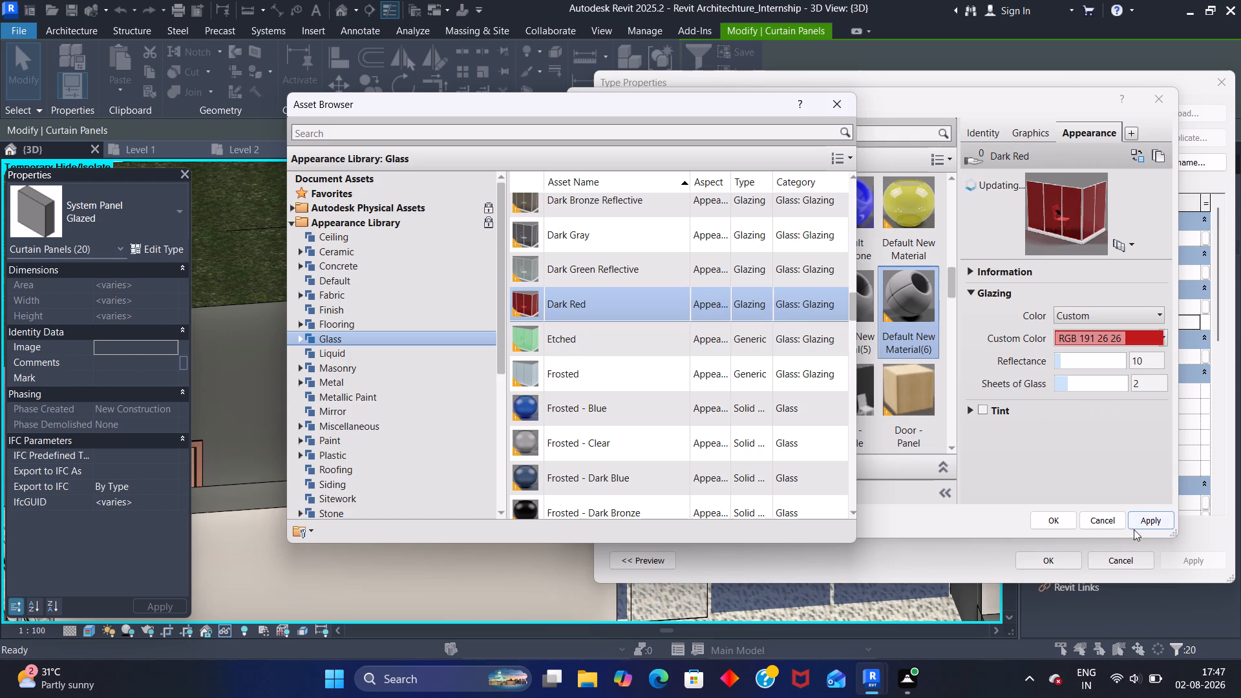
Make the new material's shading use its render appearance and assign the material to the Glazed panel type.
left_click(1021, 129)
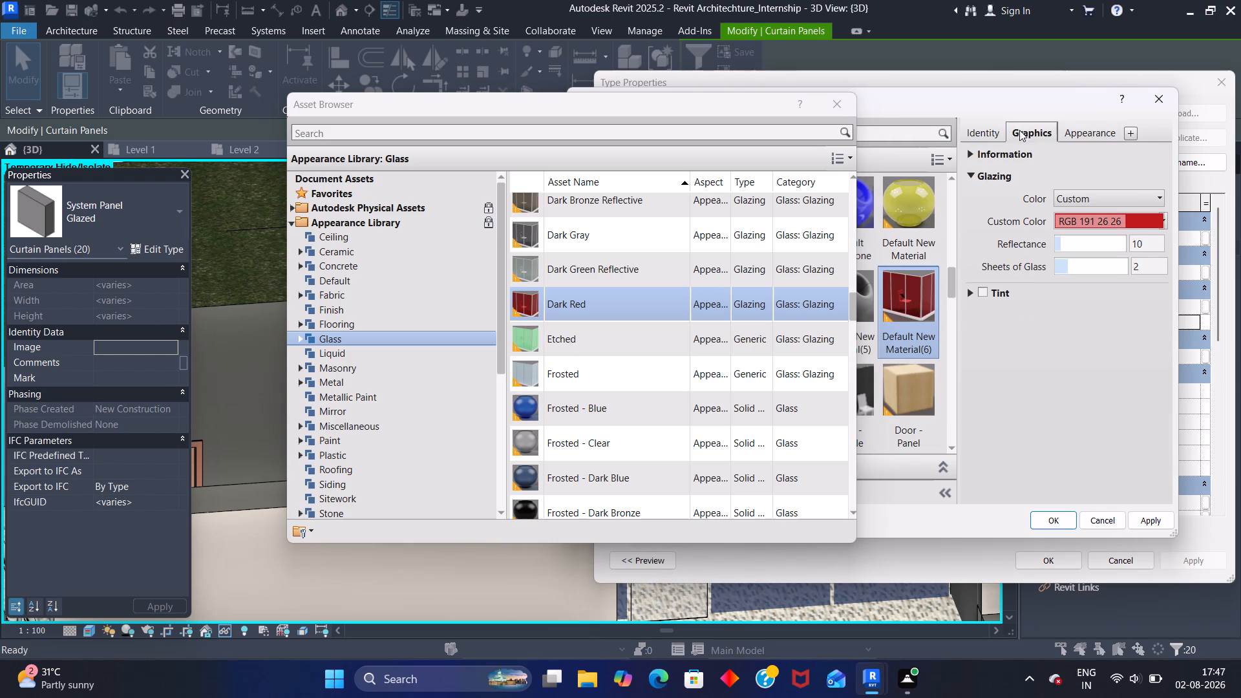
left_click(1057, 176)
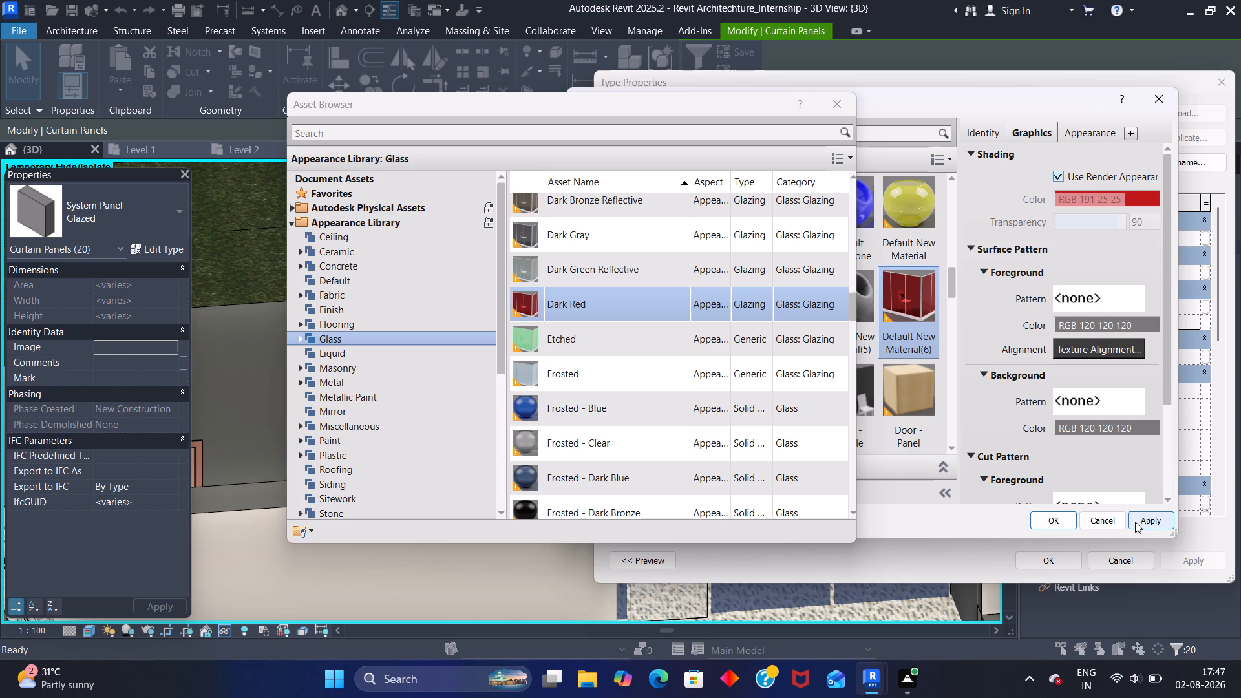
left_click(1135, 522)
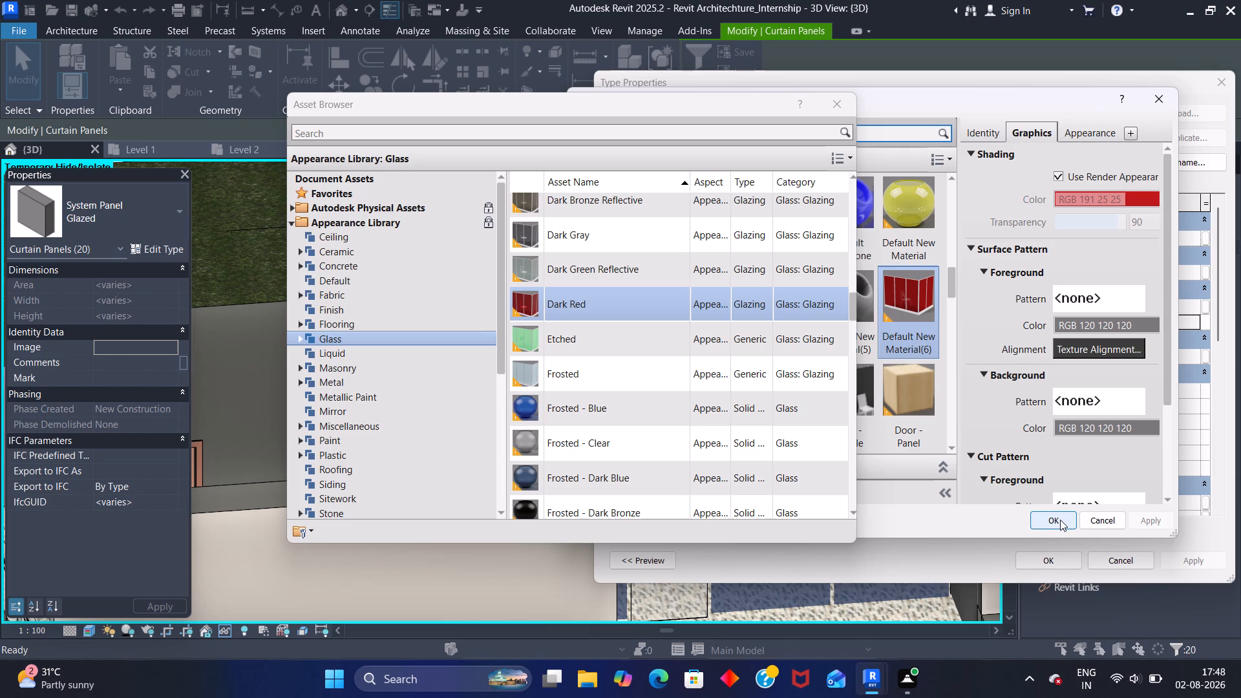
left_click(1060, 520)
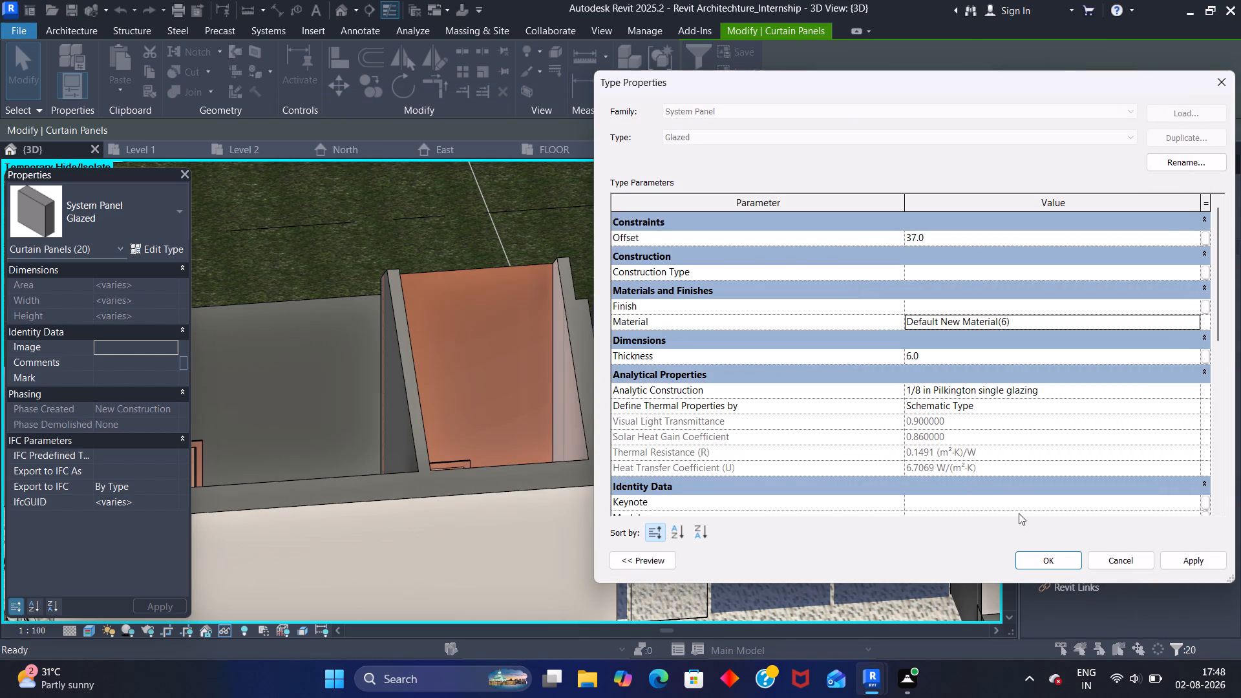
left_click(1181, 557)
left_click(1056, 561)
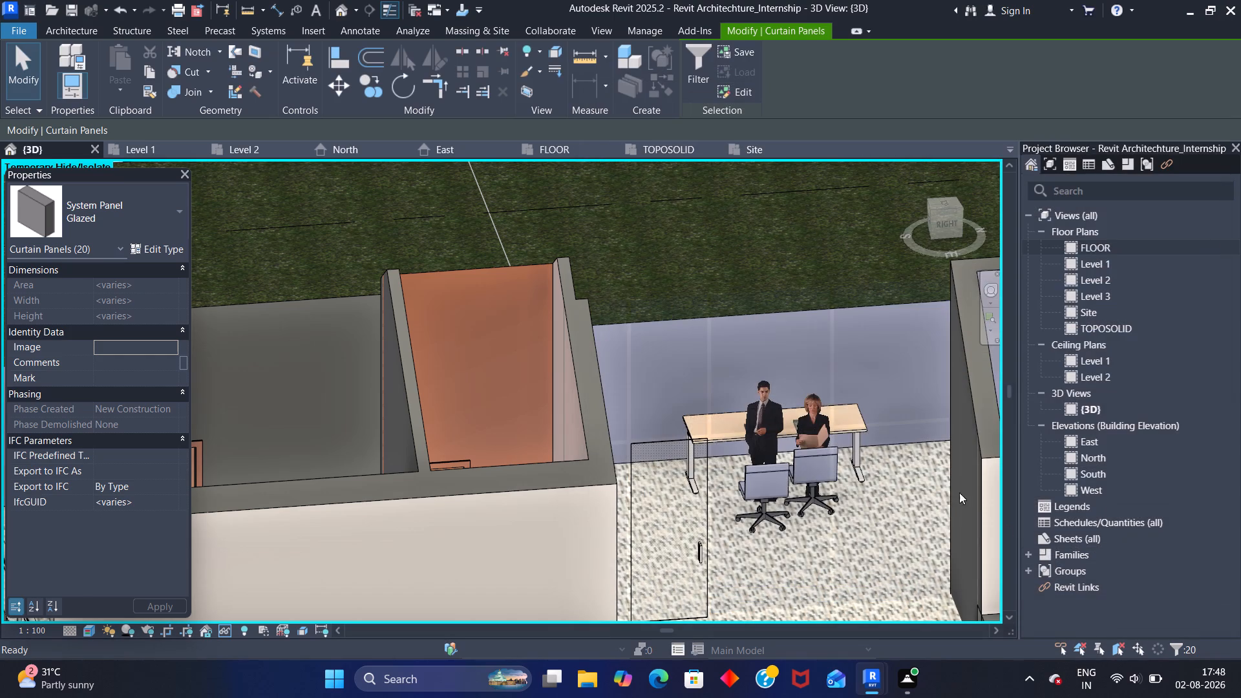
Examine the glazed curtain wall panels from the right, front and back of the house with the roof and mullions hidden.
scroll(759, 350, "down", 3)
scroll(697, 297, "down", 3)
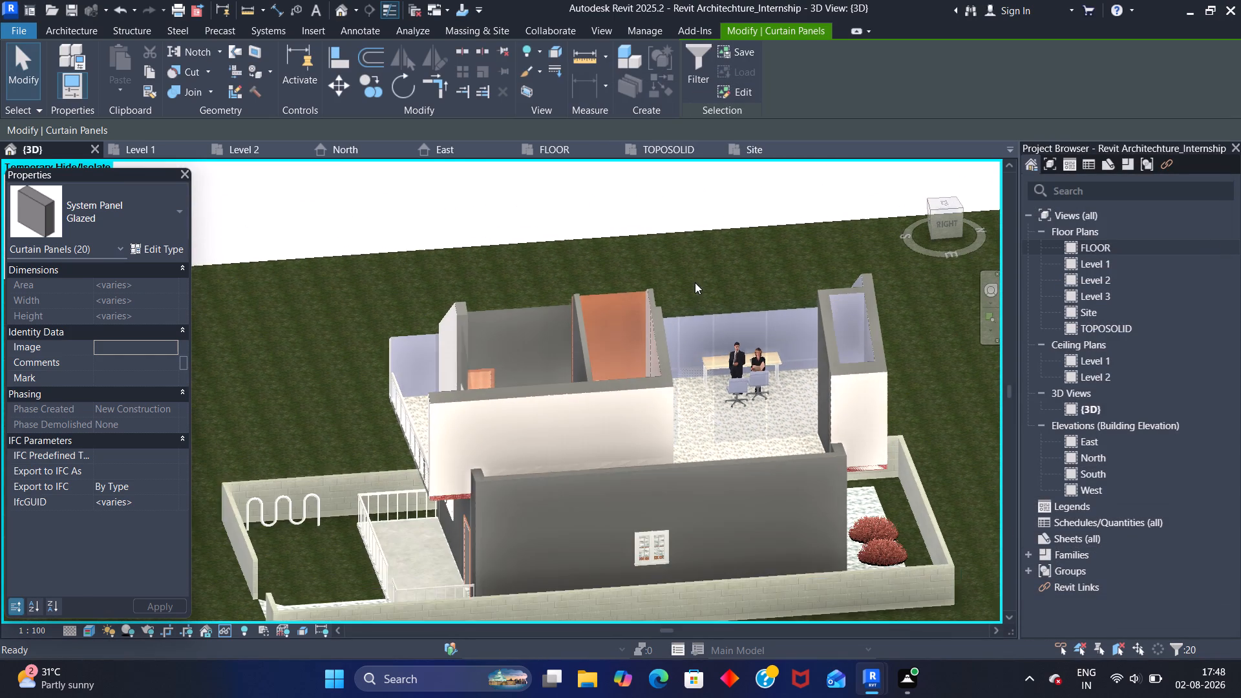
scroll(700, 282, "up", 1)
scroll(711, 338, "up", 1)
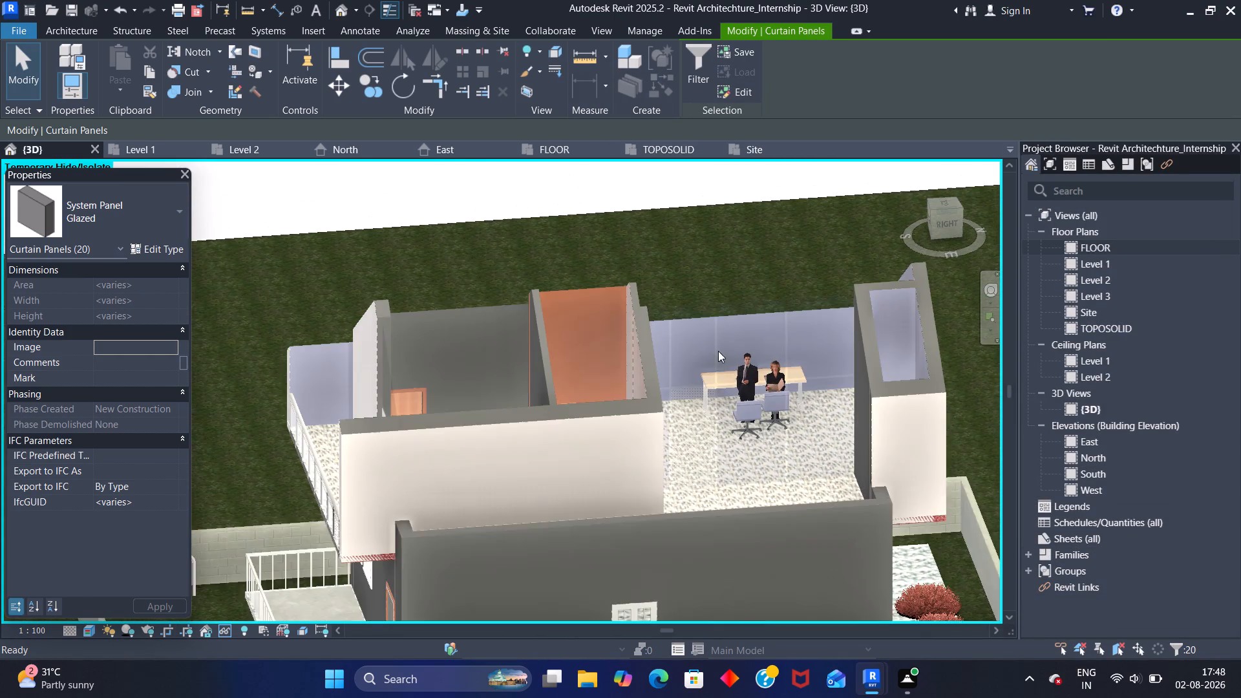
scroll(718, 351, "up", 11)
scroll(697, 313, "down", 13)
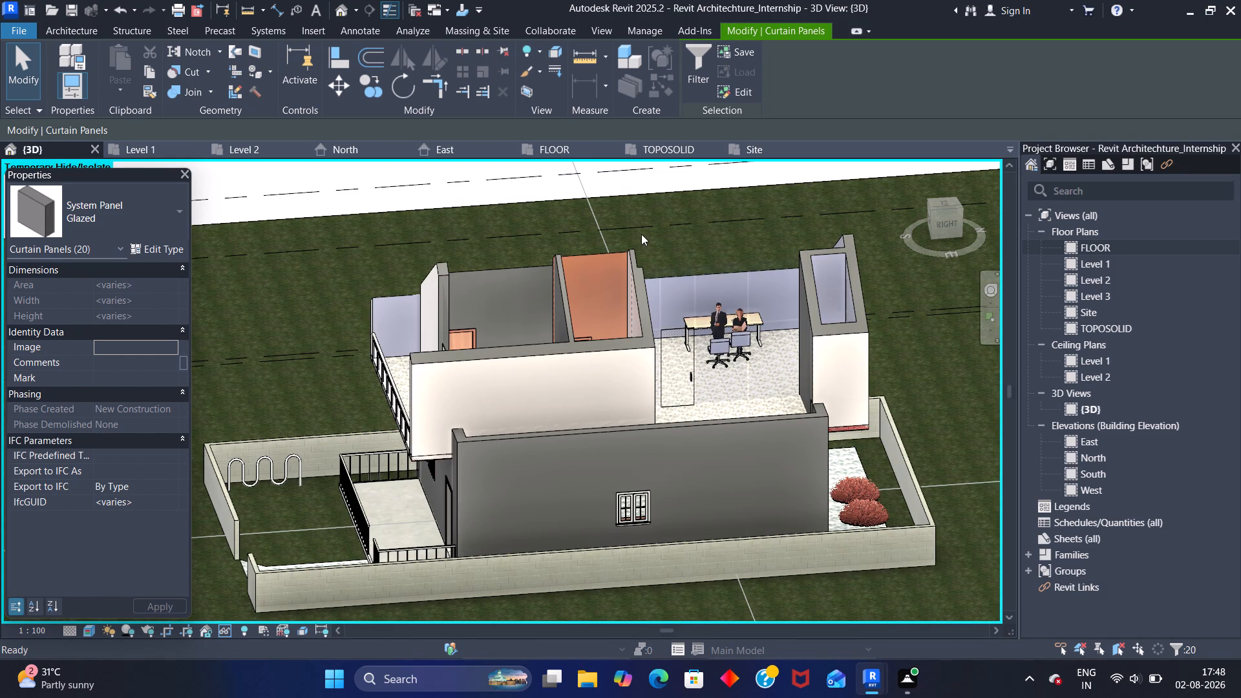
middle_click_drag(641, 234, 890, 156, "shift")
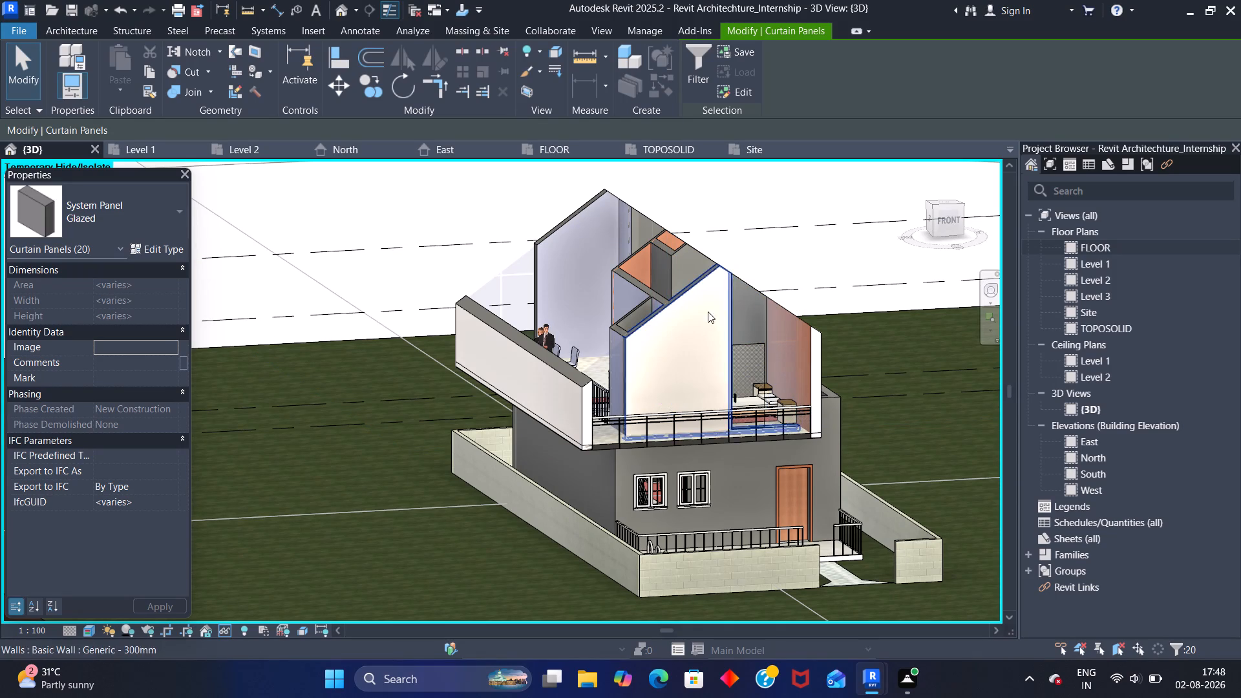
middle_click_drag(477, 221, 580, 270, "shift")
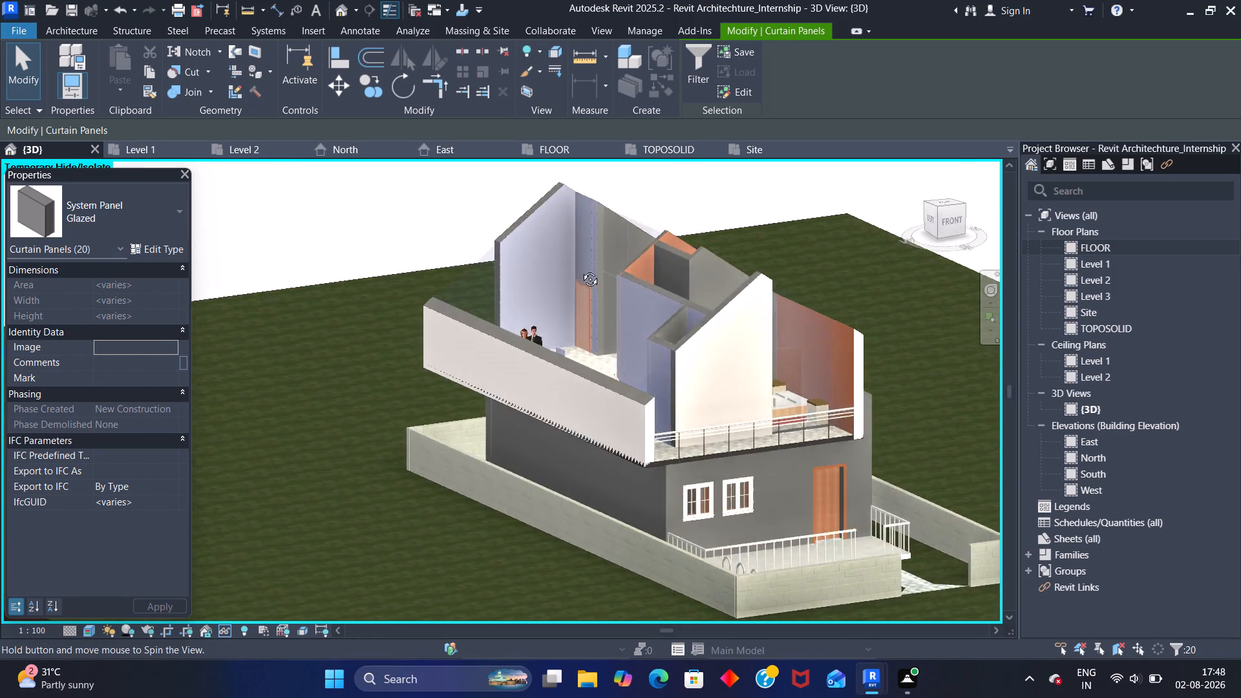
middle_click_drag(580, 270, 833, 284, "shift")
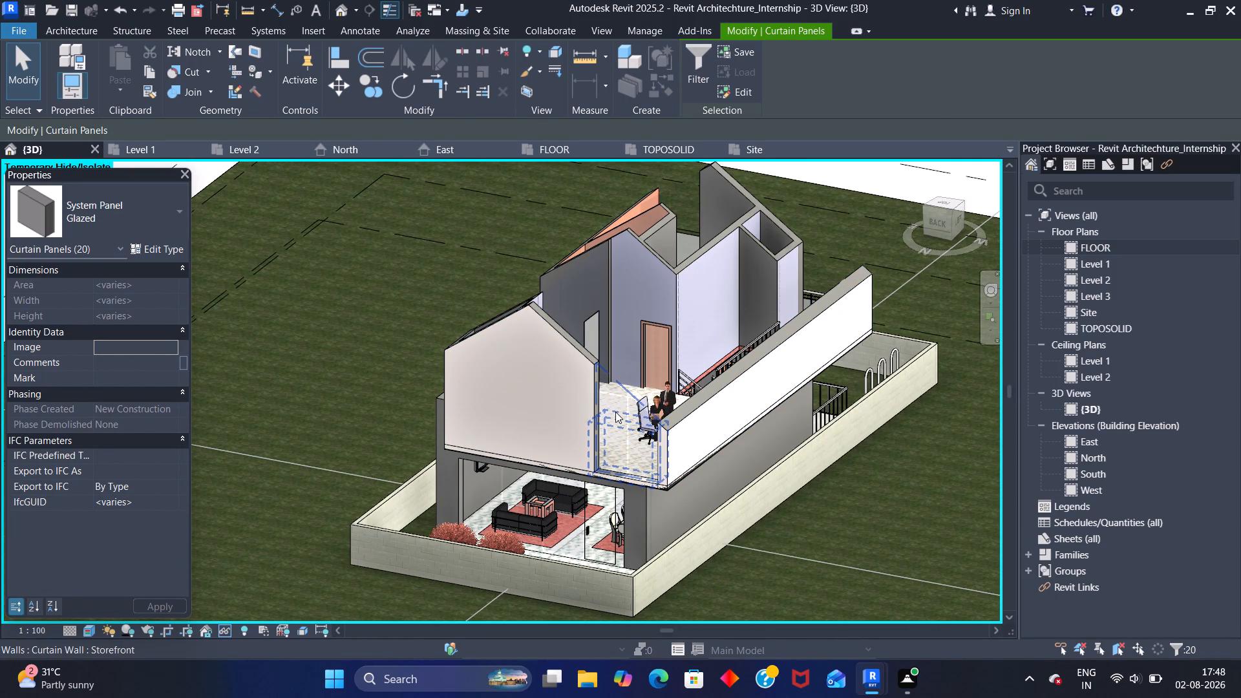
scroll(615, 412, "up", 11)
scroll(626, 408, "down", 2)
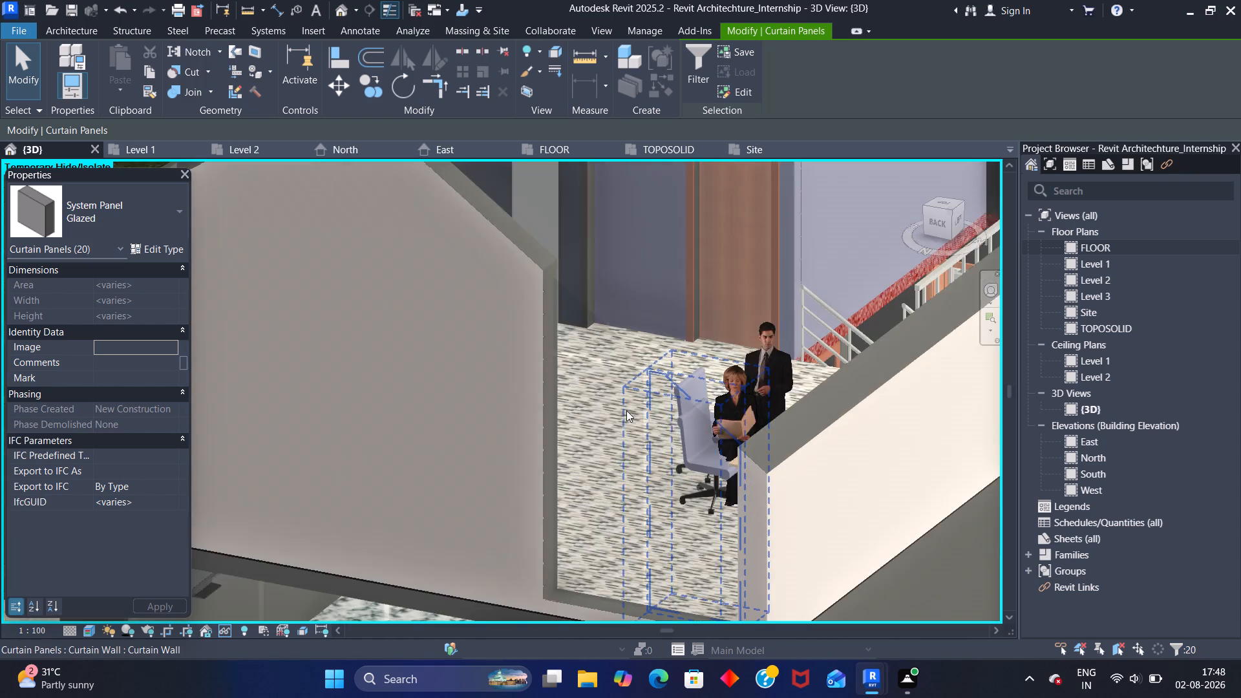
scroll(626, 410, "down", 10)
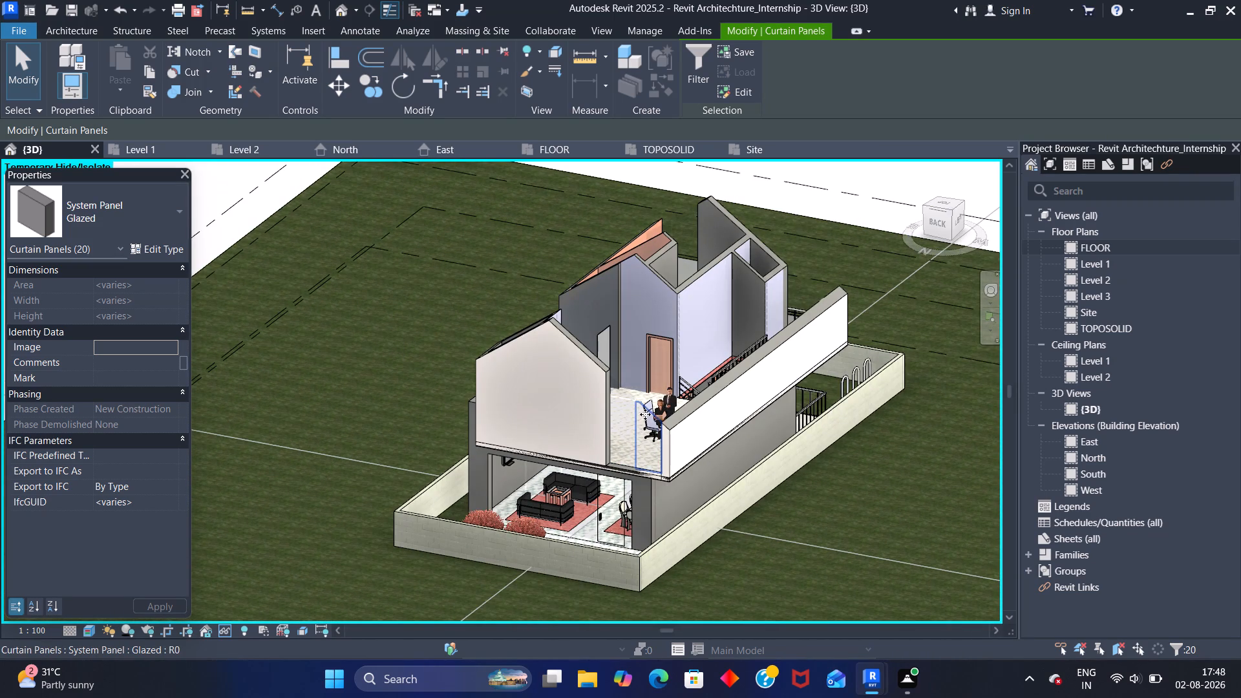
Reset the temporary hide to bring back the roof and the curtain wall mullions.
left_click(653, 418)
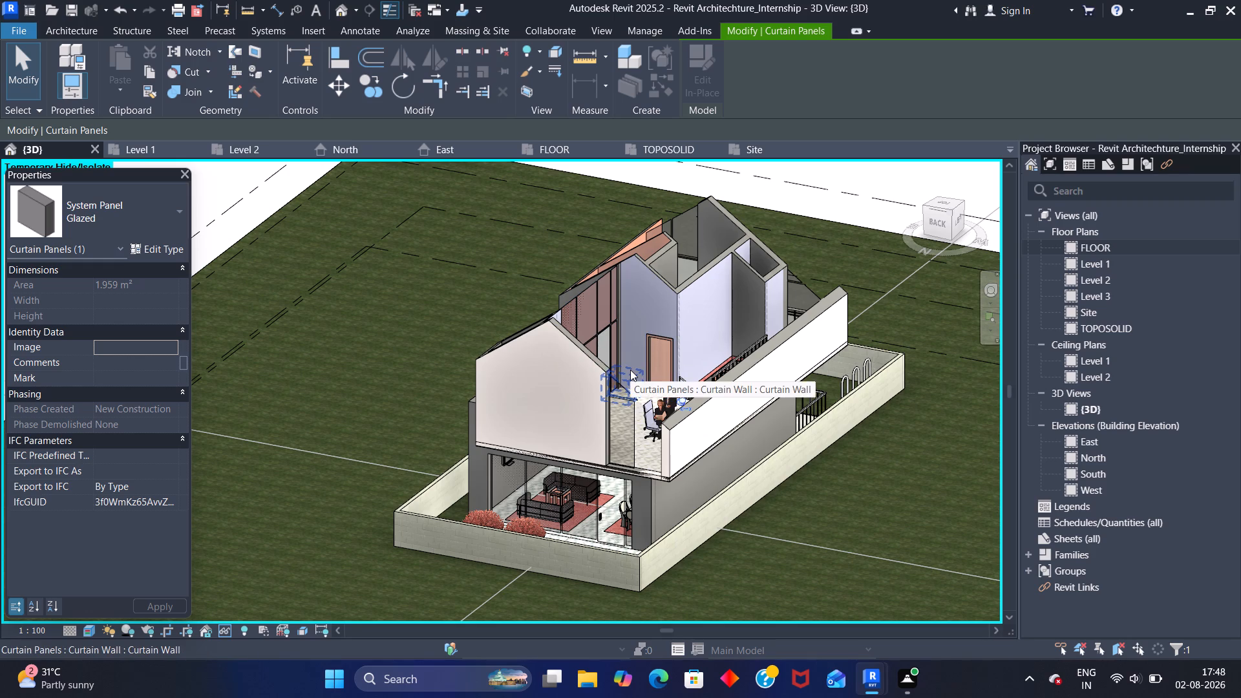
type("hr")
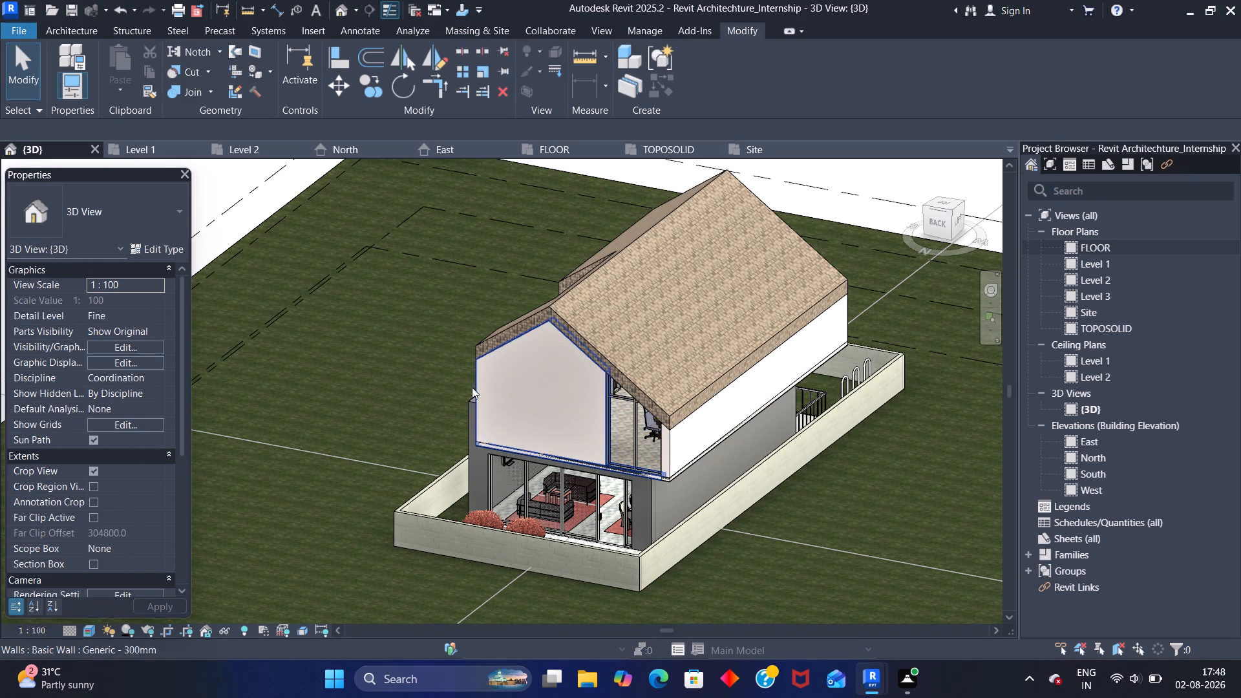
Examine the red glass of the curtain walls around the house, including the front balcony and the right-side opening.
middle_click_drag(452, 371, 683, 372, "shift")
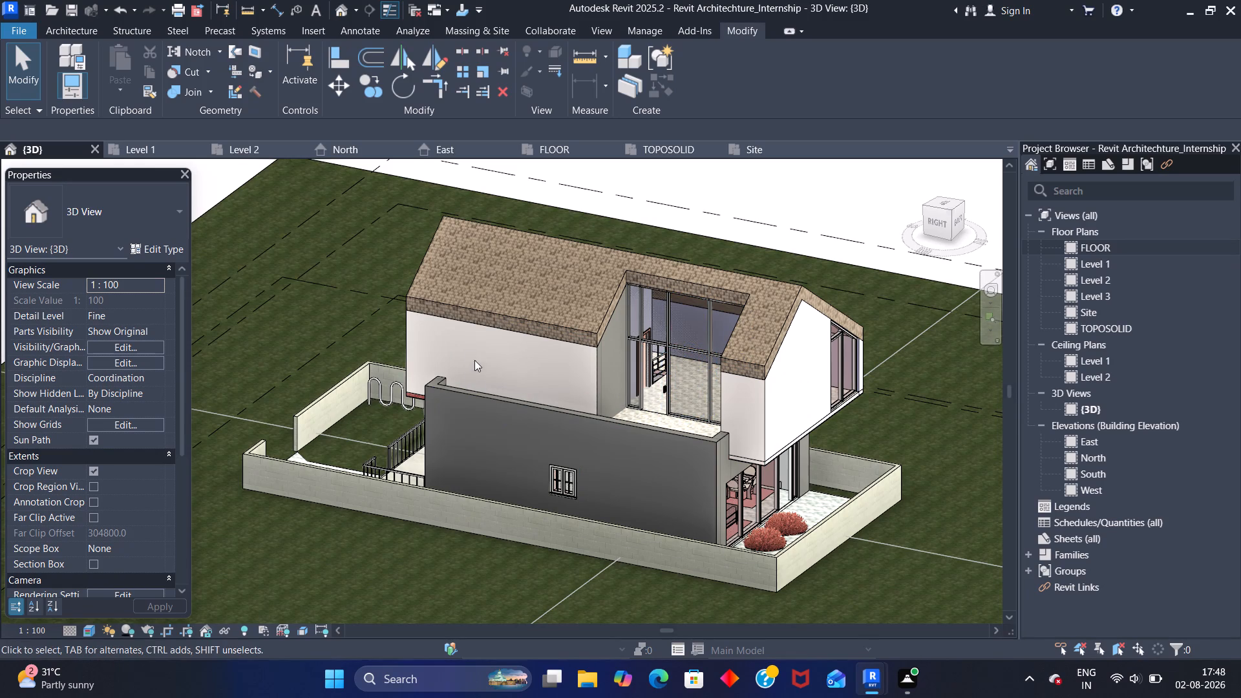
left_click(273, 263)
middle_click_drag(304, 282, 499, 345, "shift")
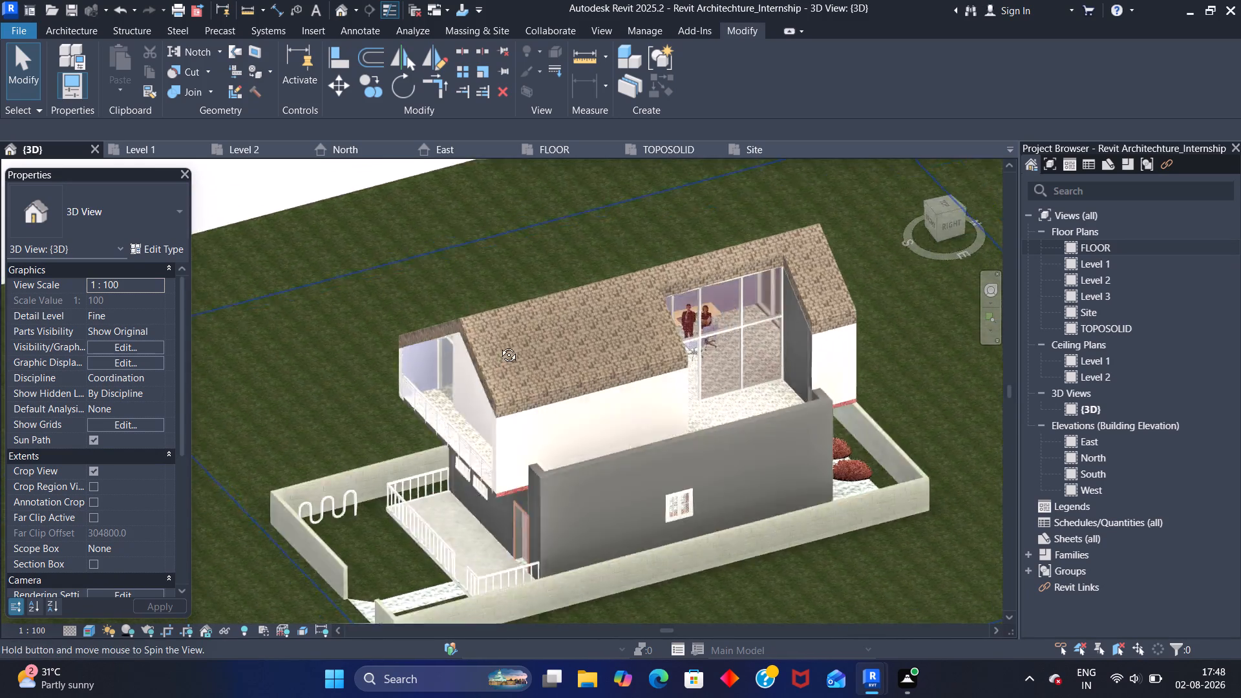
middle_click_drag(499, 345, 540, 337, "shift")
middle_click_drag(528, 436, 557, 317, "shift")
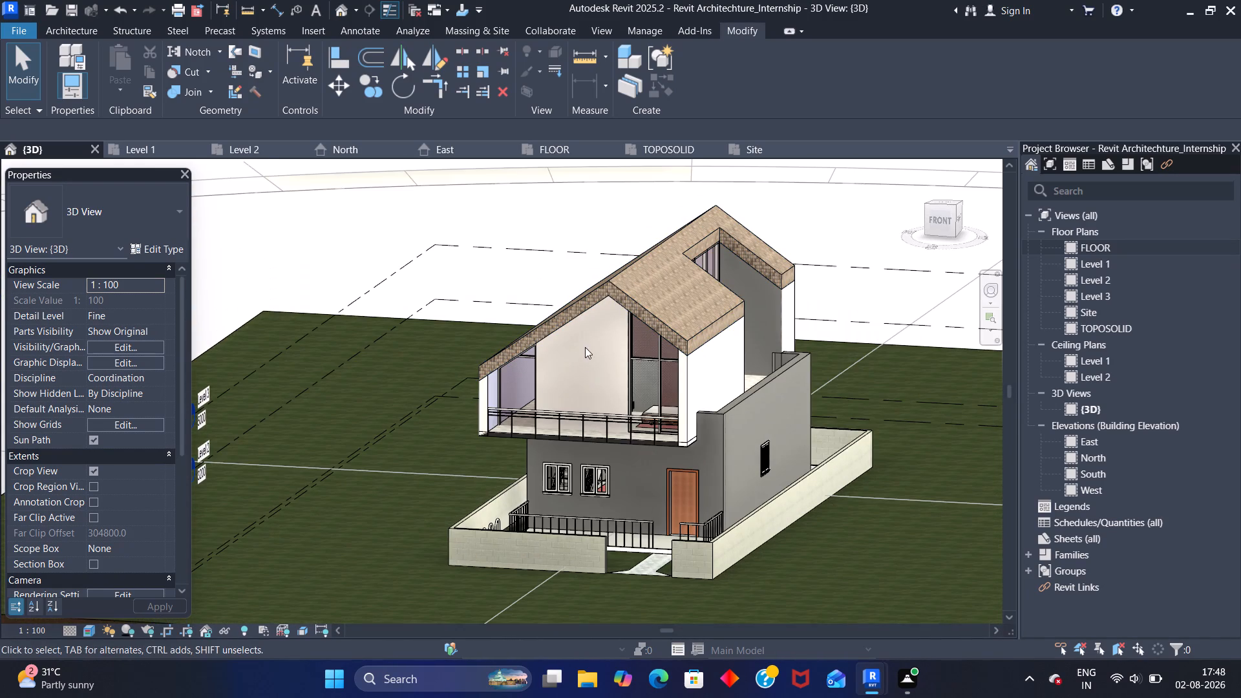
scroll(638, 358, "up", 5)
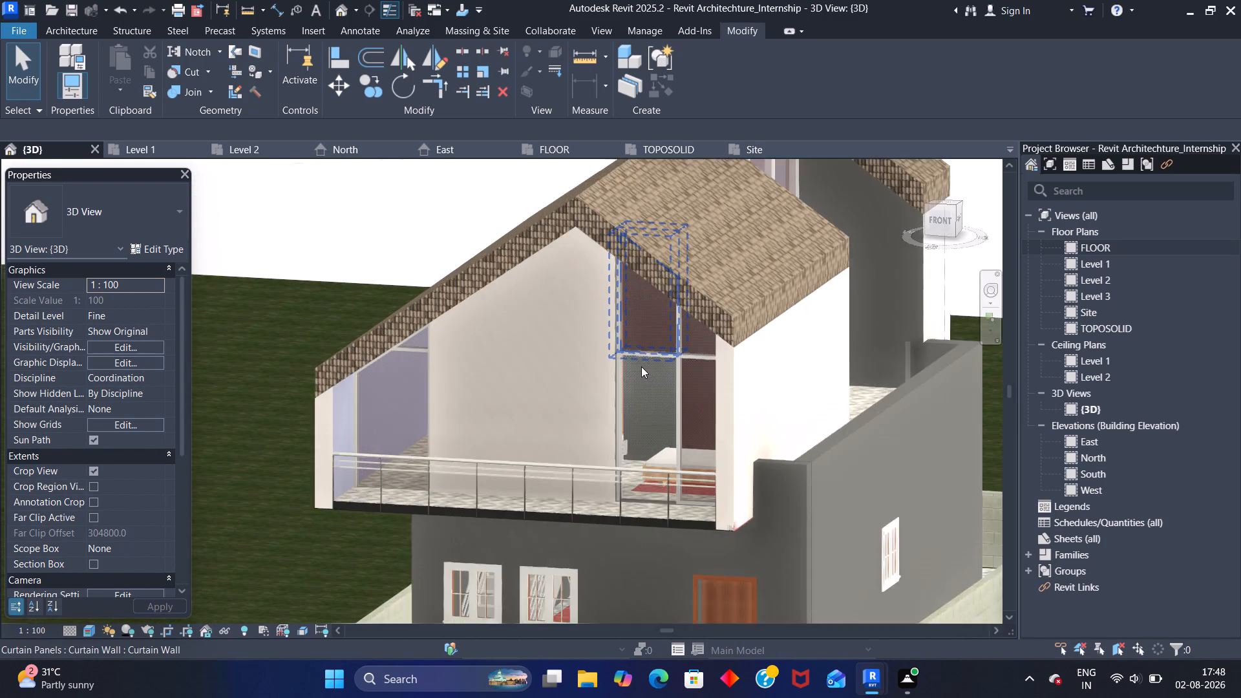
scroll(641, 366, "up", 8)
scroll(634, 372, "down", 5)
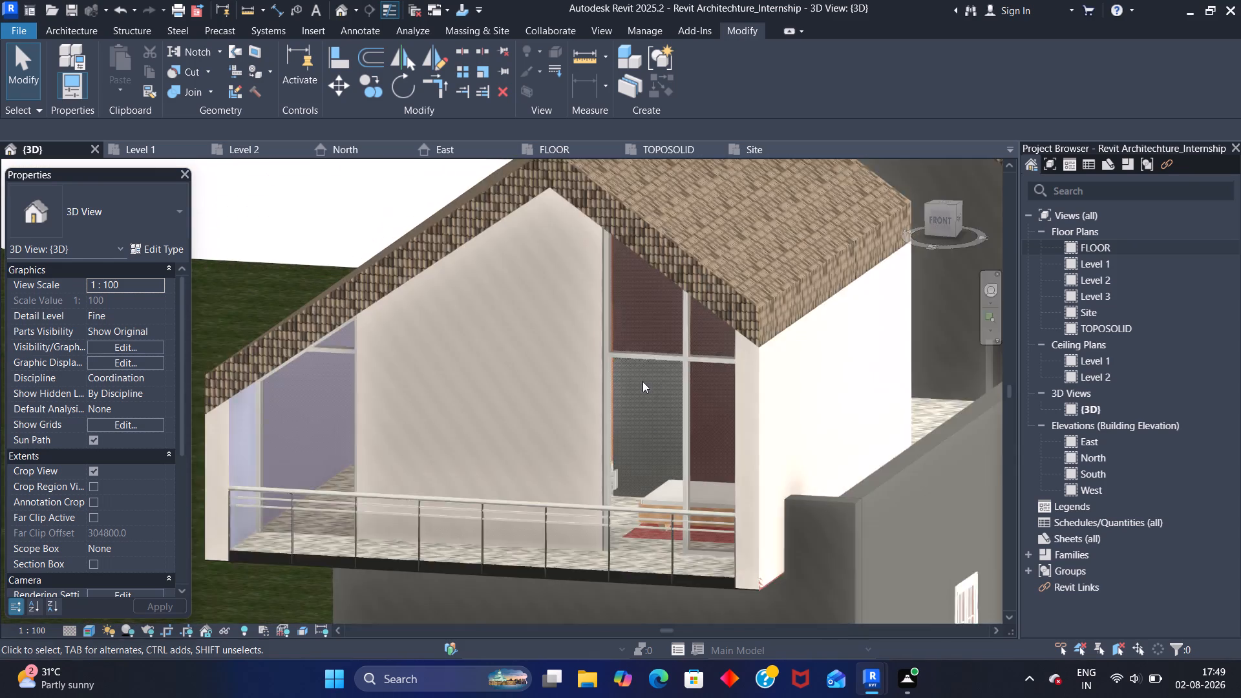
scroll(642, 381, "down", 4)
middle_click_drag(766, 366, 694, 403, "shift")
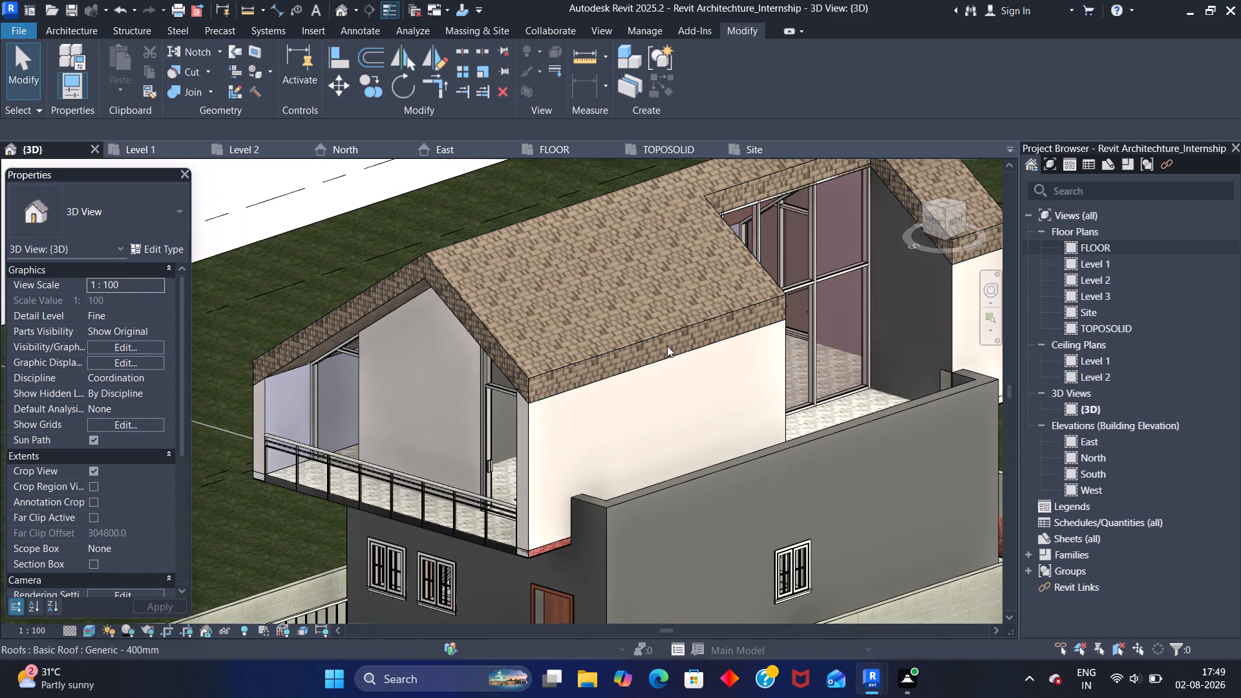
Temporarily hide the Generic 400mm roof over the house.
left_click(663, 333)
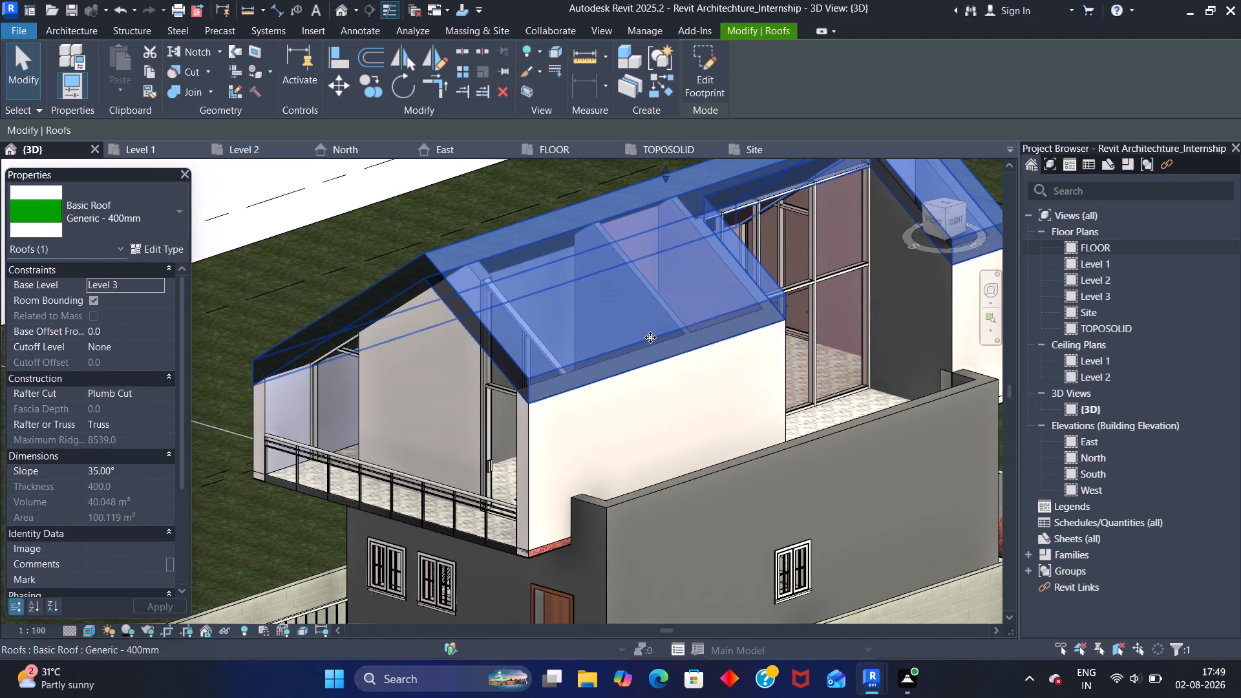
type("hhh")
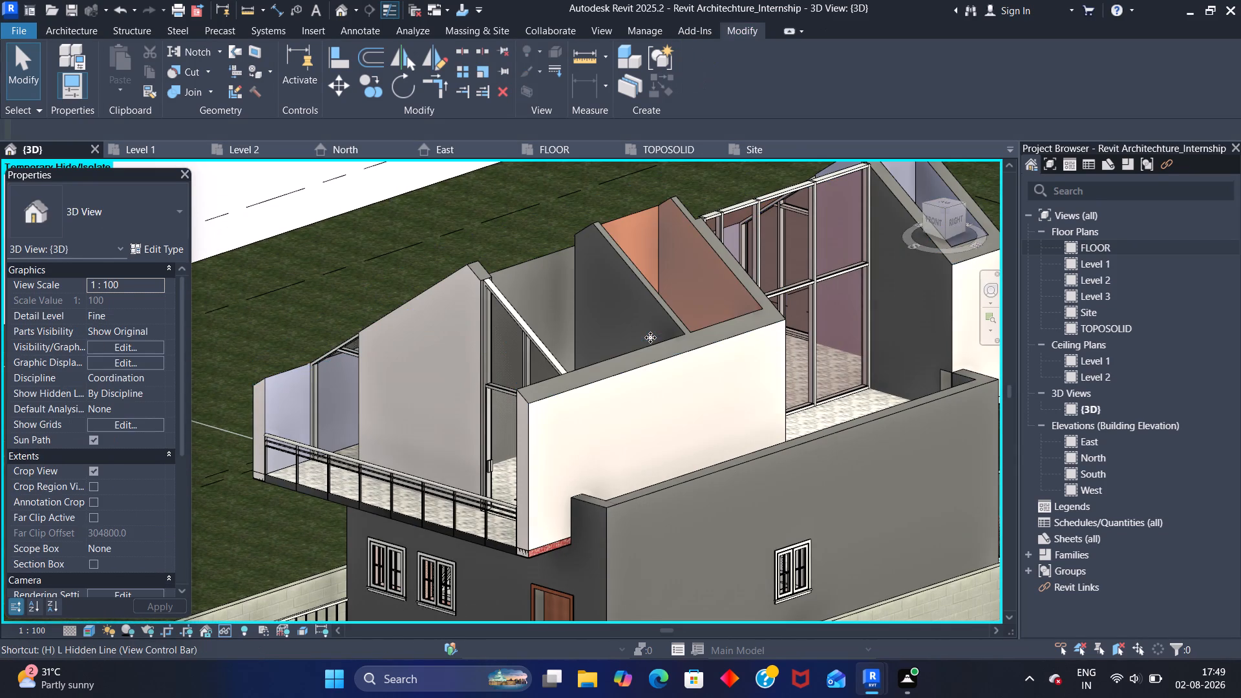
Examine the red glass curtain walls and upper-floor interior from the right, front and left of the house with the roof hidden.
middle_click_drag(741, 190, 741, 209, "shift")
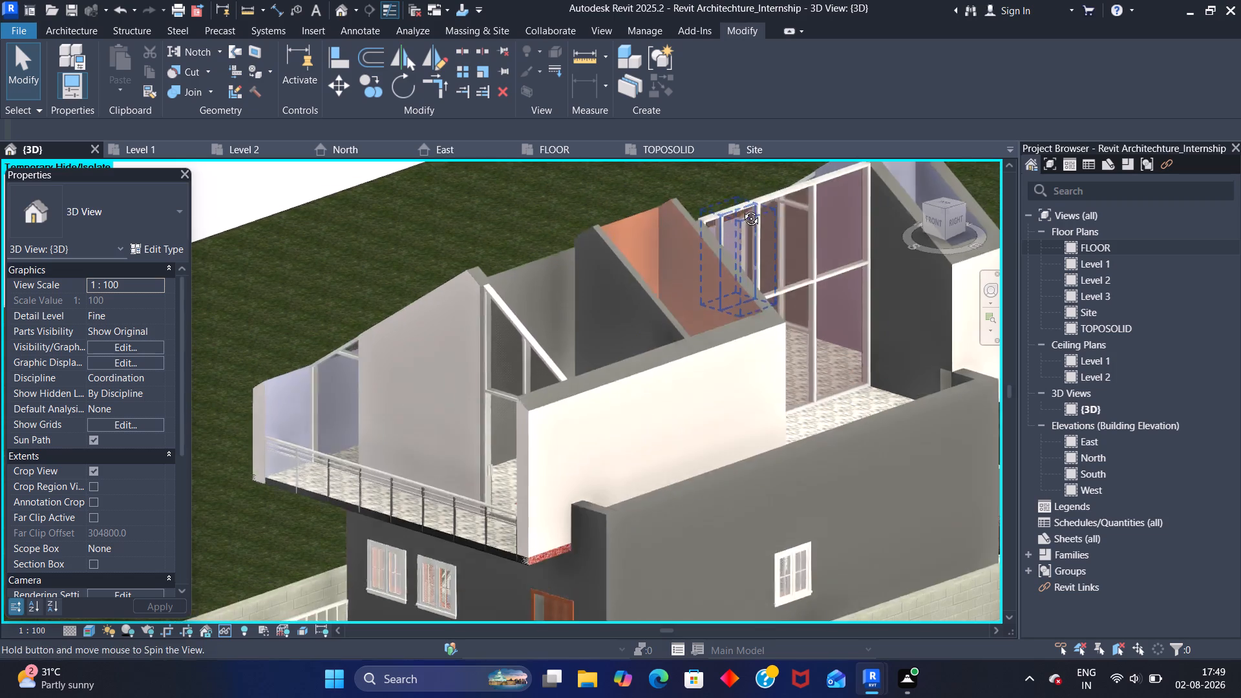
middle_click_drag(741, 209, 721, 374, "shift")
middle_click_drag(813, 363, 738, 366, "shift")
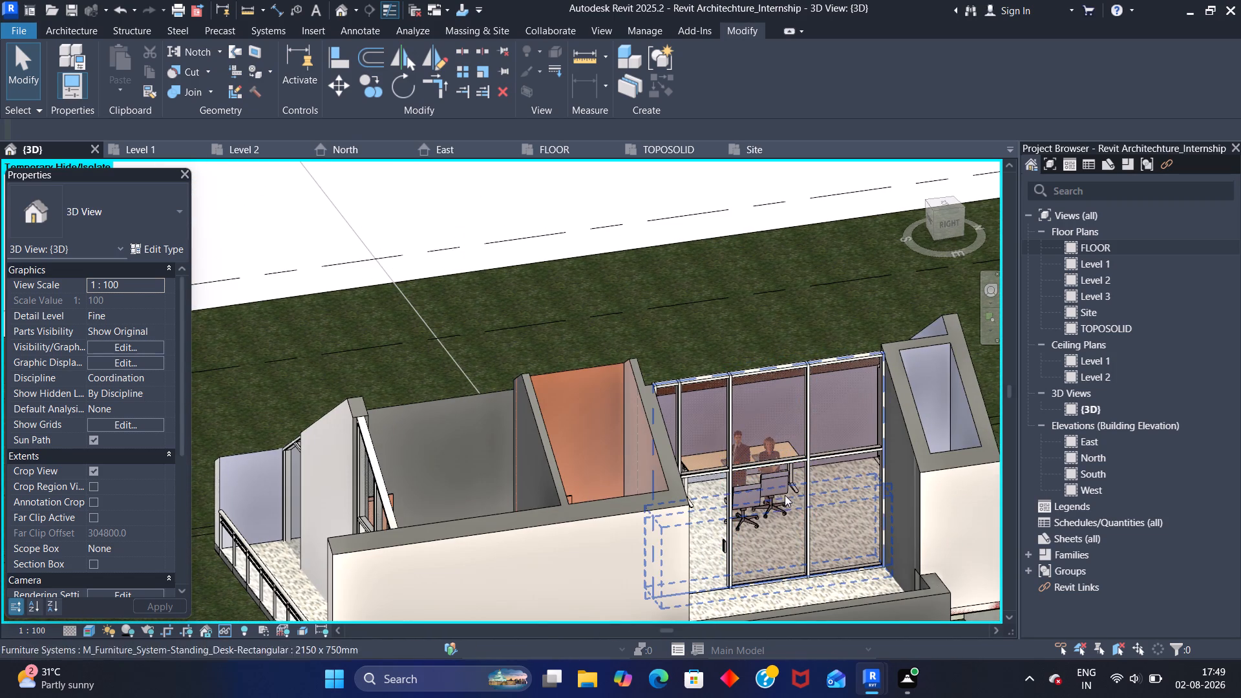
middle_click_drag(813, 498, 787, 404, "shift")
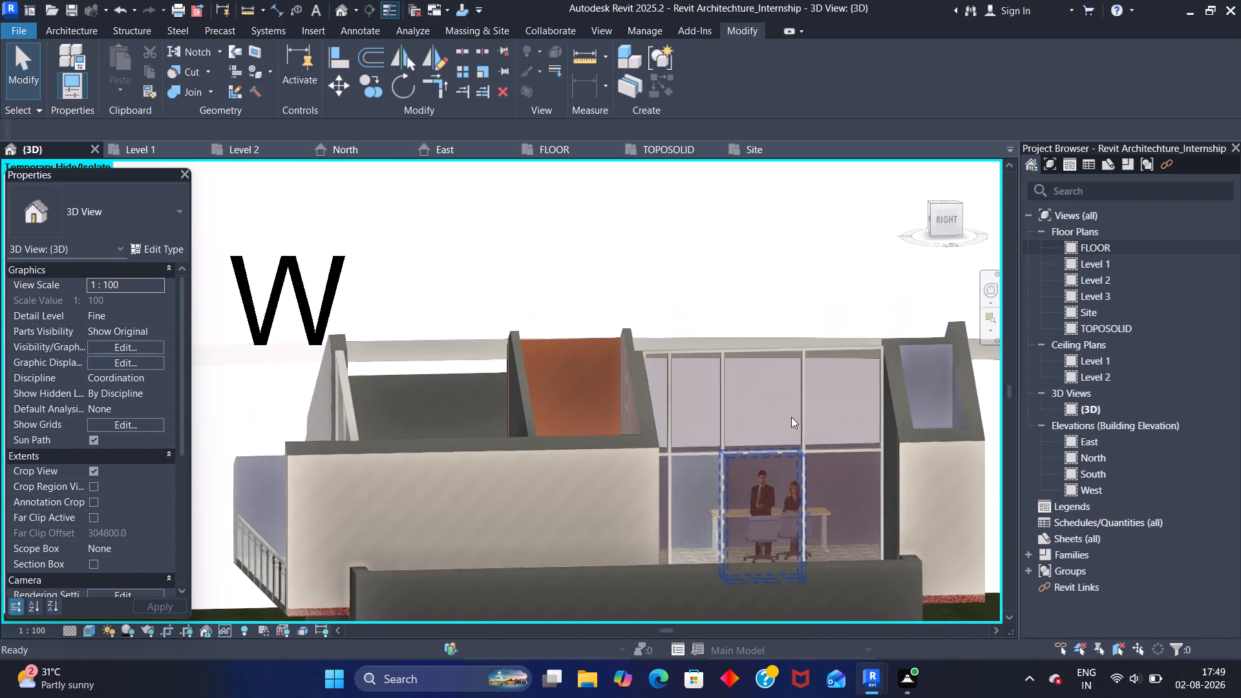
middle_click_drag(761, 406, 765, 447, "shift")
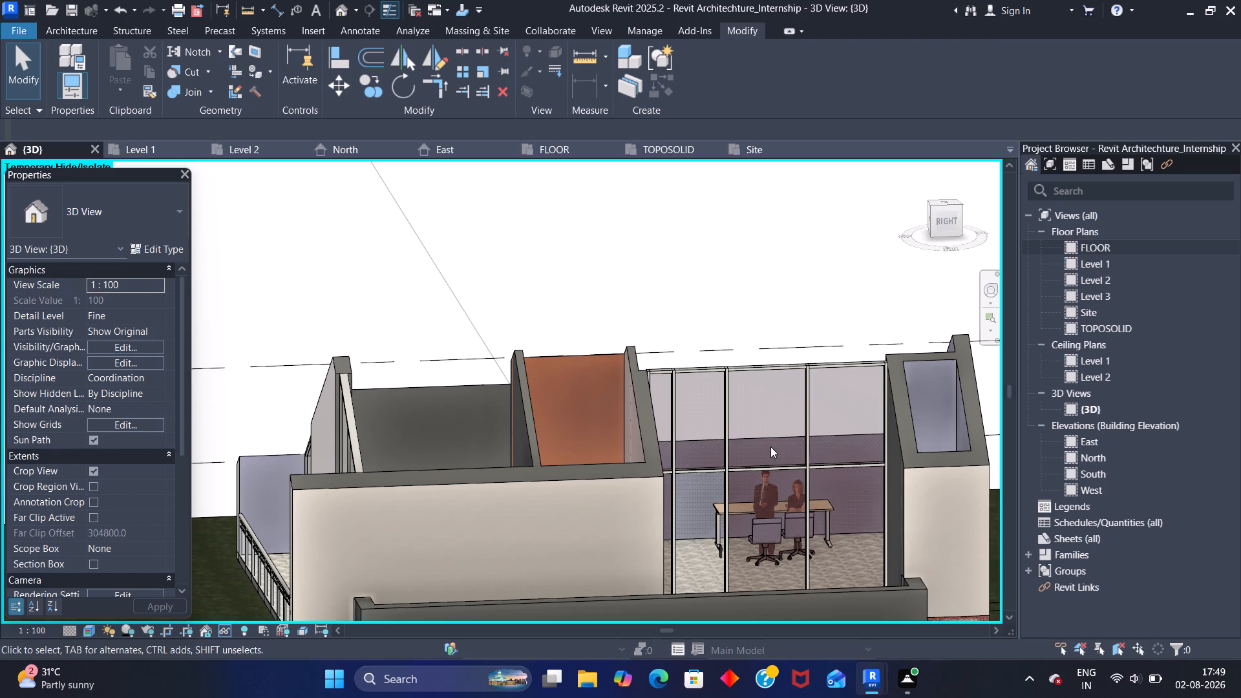
middle_click_drag(503, 270, 794, 288, "shift")
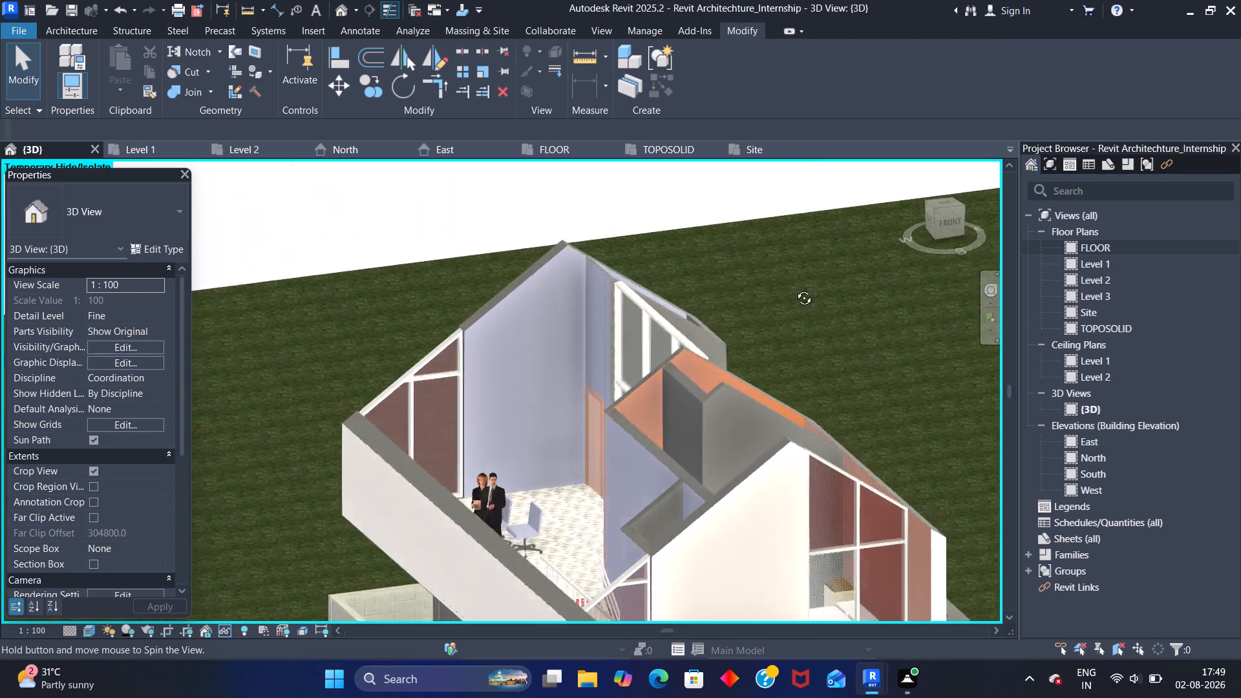
middle_click_drag(794, 288, 811, 268, "shift")
scroll(742, 277, "down", 1)
middle_click_drag(712, 241, 648, 204)
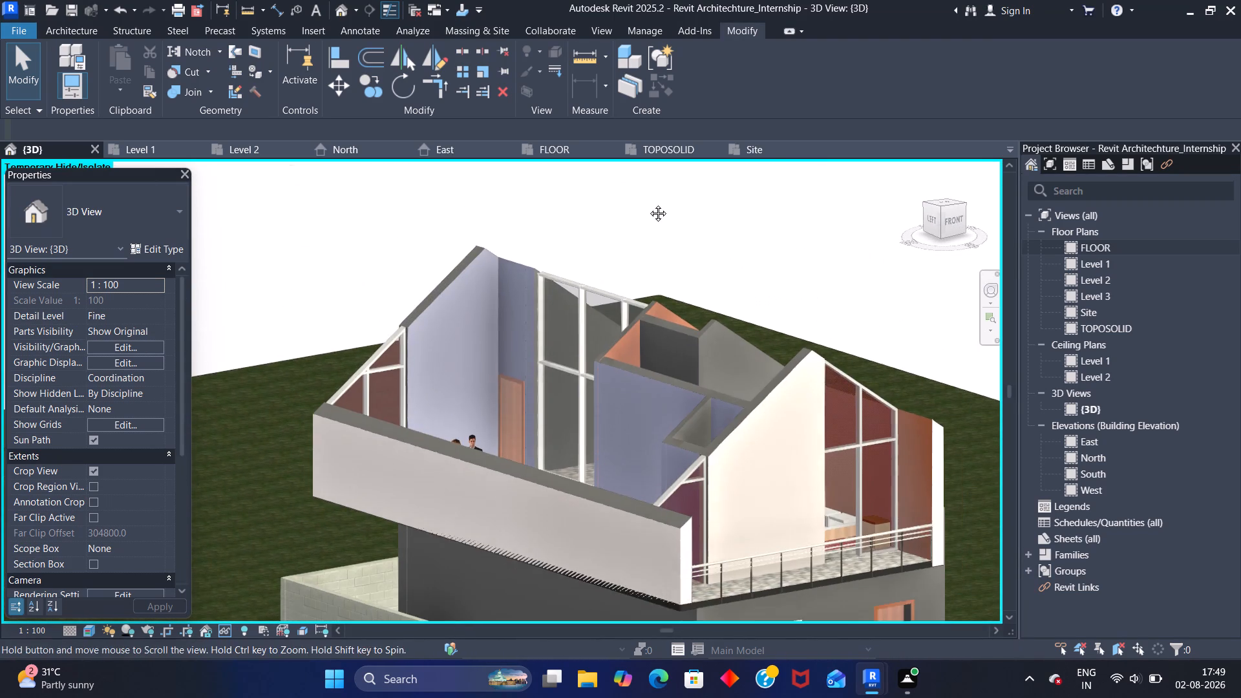
middle_click_drag(648, 204, 642, 204)
Reset the temporary hide to bring back the roof over the house.
scroll(587, 251, "down", 5)
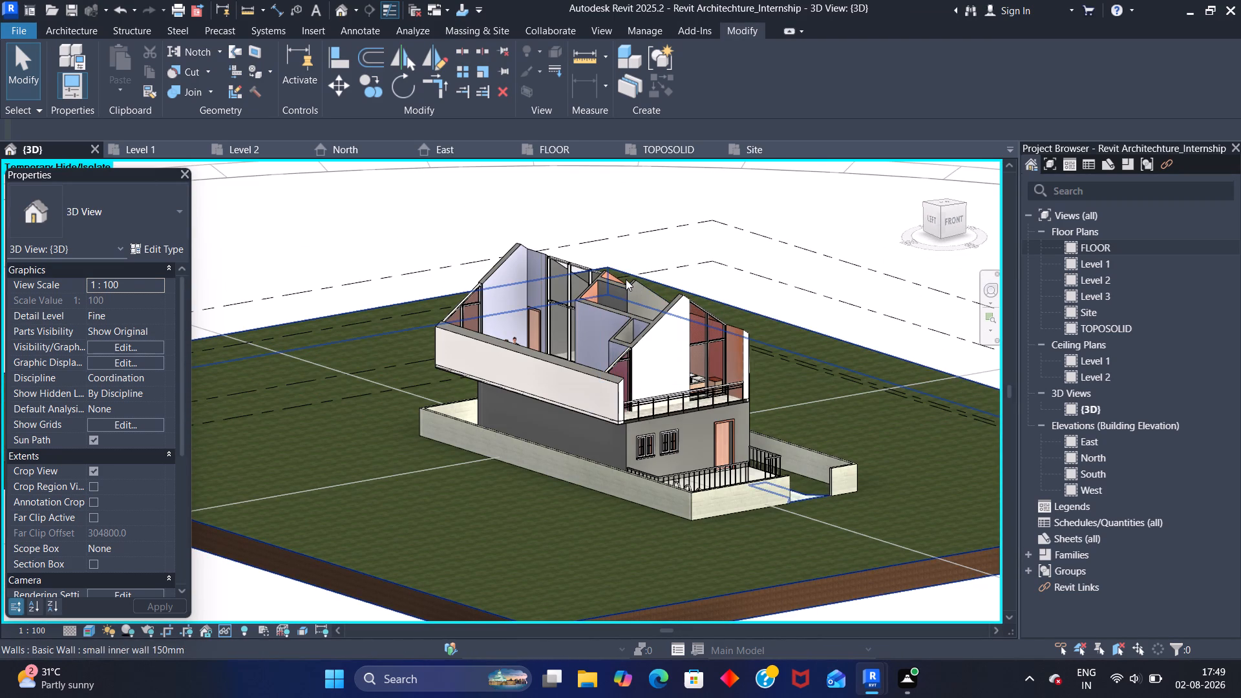
type("hr")
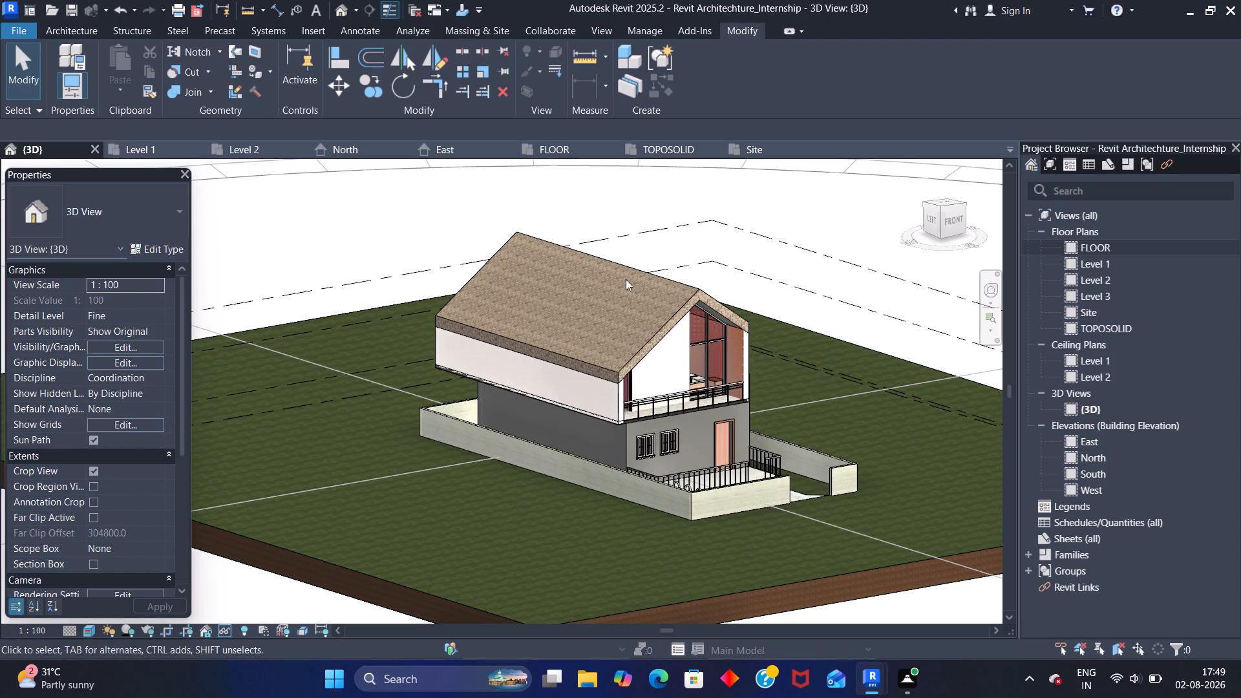
Examine the right-side curtain wall and its single glass door beneath the roof opening.
scroll(533, 365, "down", 5)
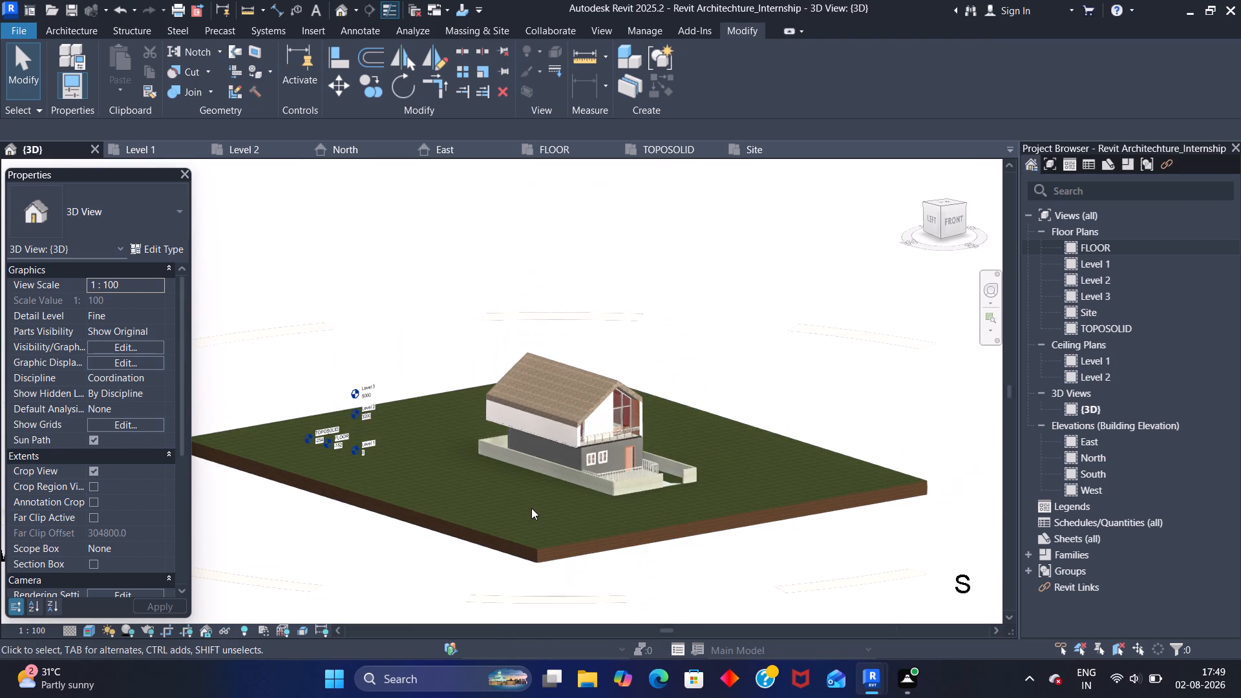
middle_click_drag(549, 509, 380, 493, "shift")
scroll(548, 455, "up", 7)
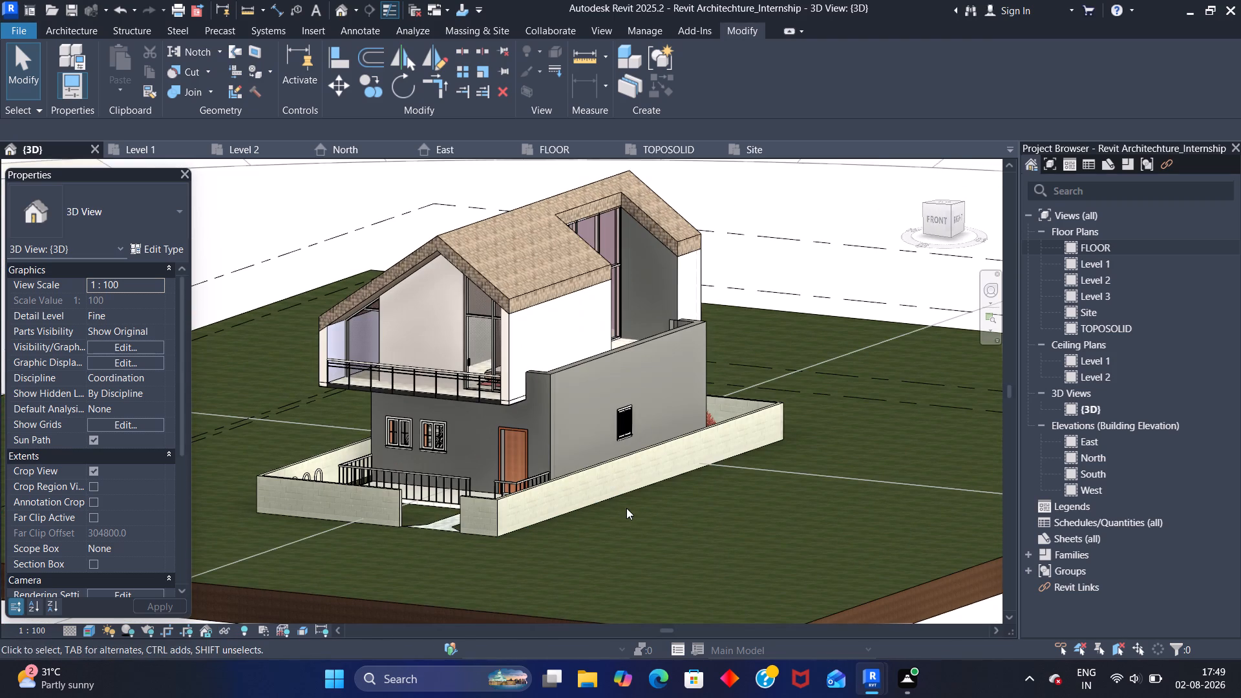
middle_click_drag(652, 513, 595, 520, "shift")
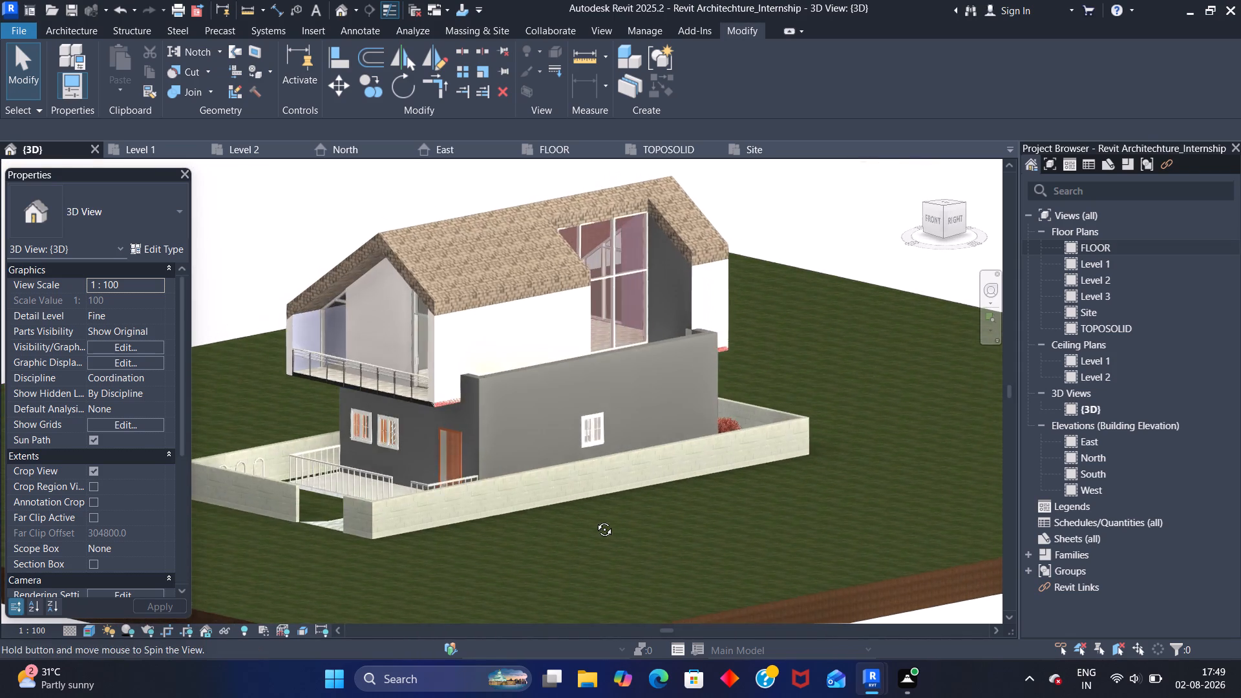
middle_click_drag(595, 520, 589, 520, "shift")
middle_click_drag(644, 520, 547, 536, "shift")
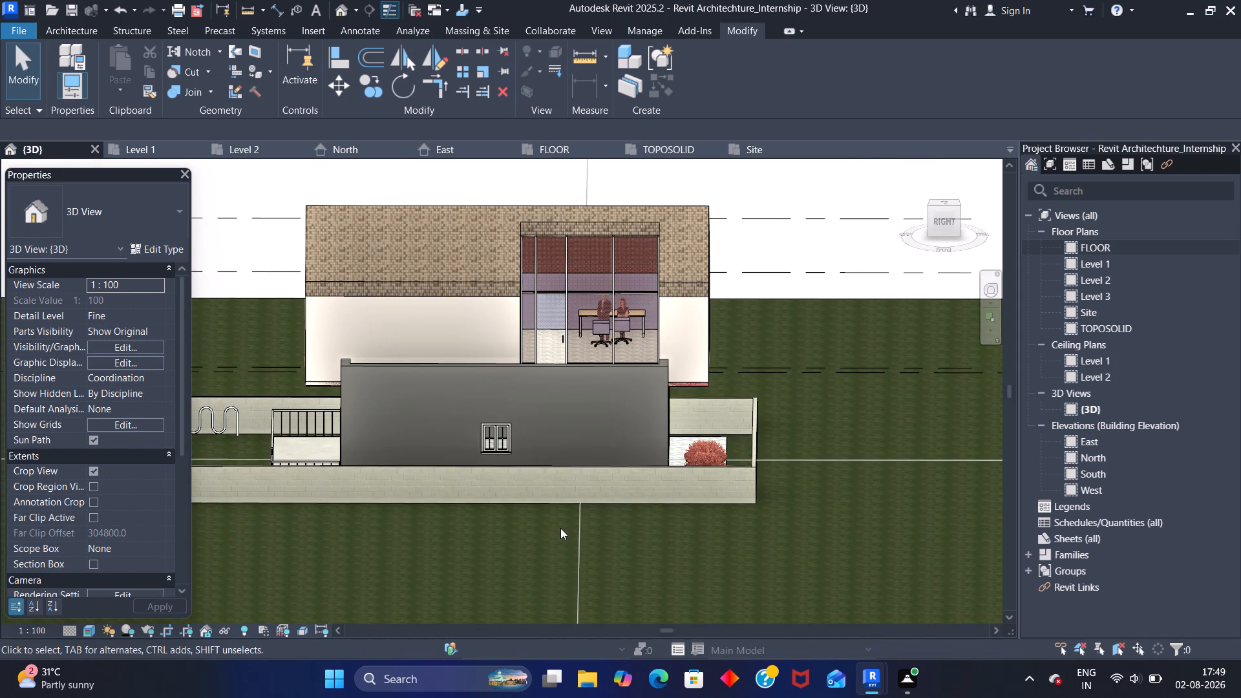
scroll(542, 356, "up", 1)
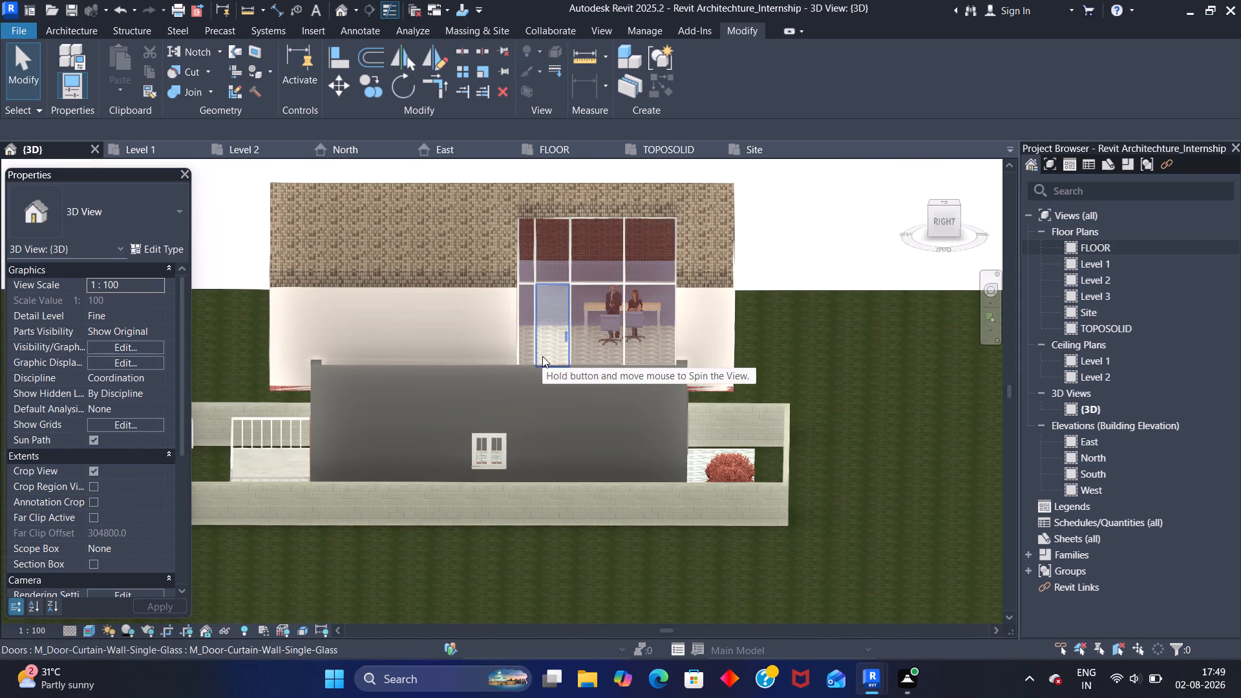
scroll(556, 355, "up", 10)
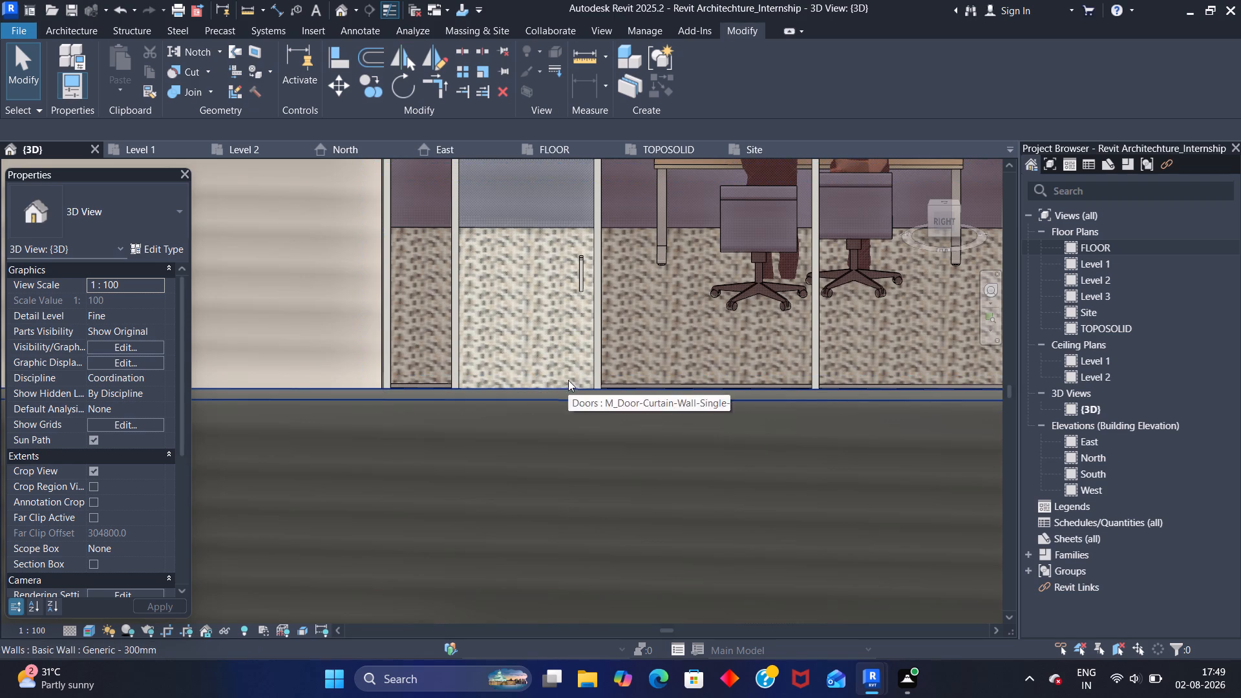
scroll(557, 355, "down", 7)
scroll(527, 410, "down", 3)
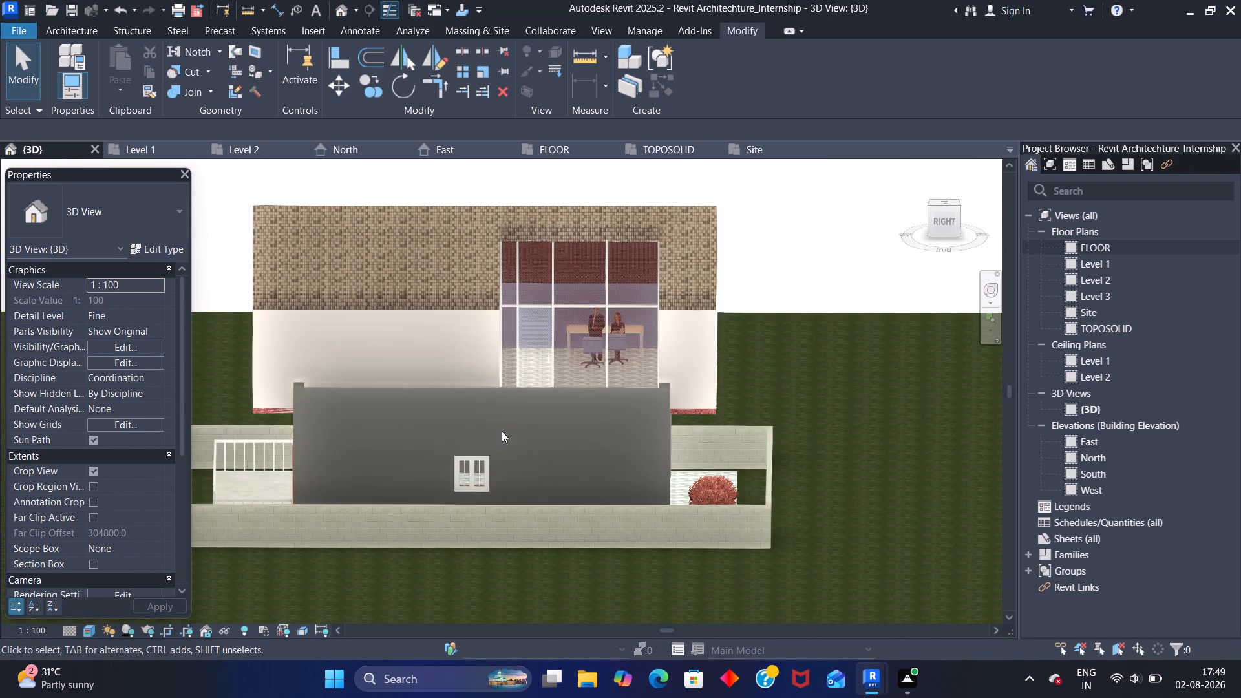
Examine the house exterior from the front and front corners, including the balcony glazing and the whole site.
middle_click_drag(454, 418, 581, 432, "shift")
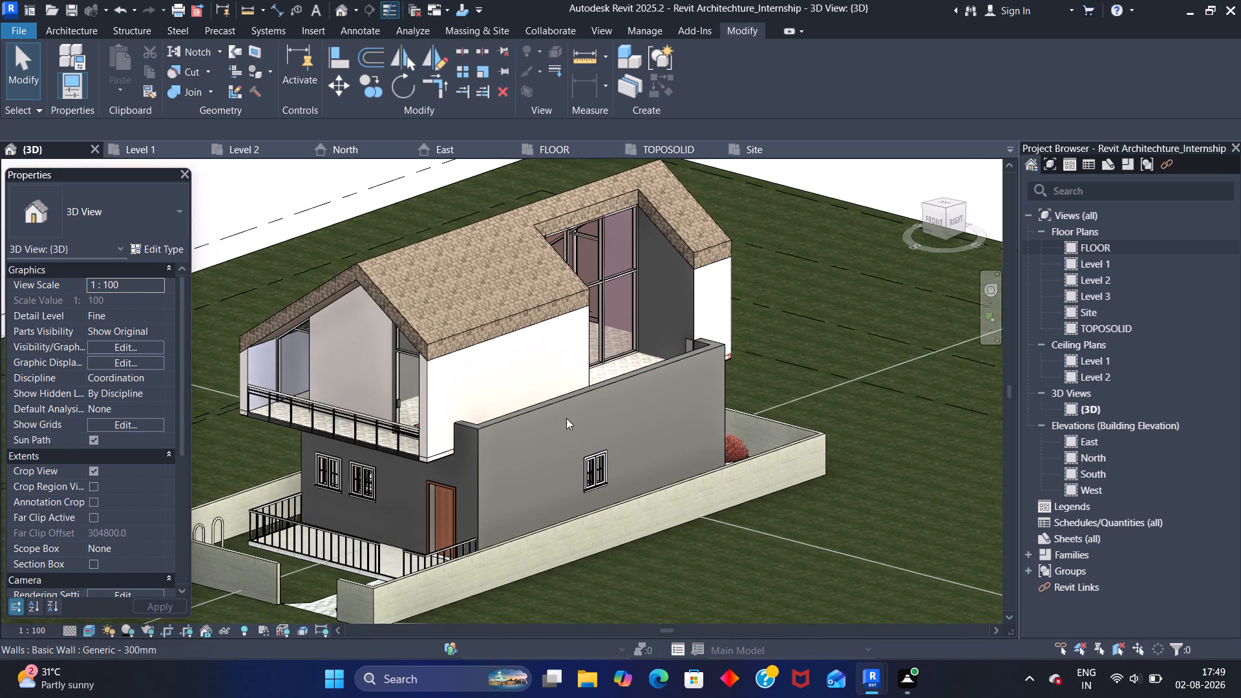
middle_click_drag(502, 392, 599, 372, "shift")
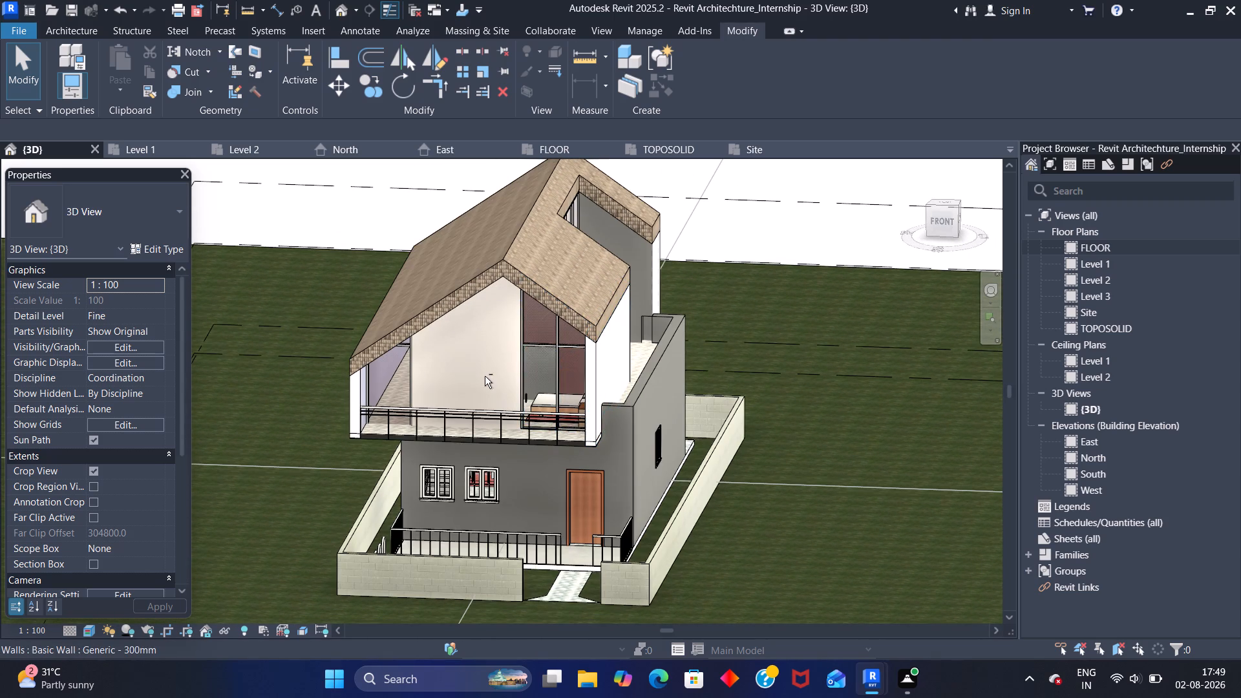
middle_click_drag(489, 373, 524, 366, "shift")
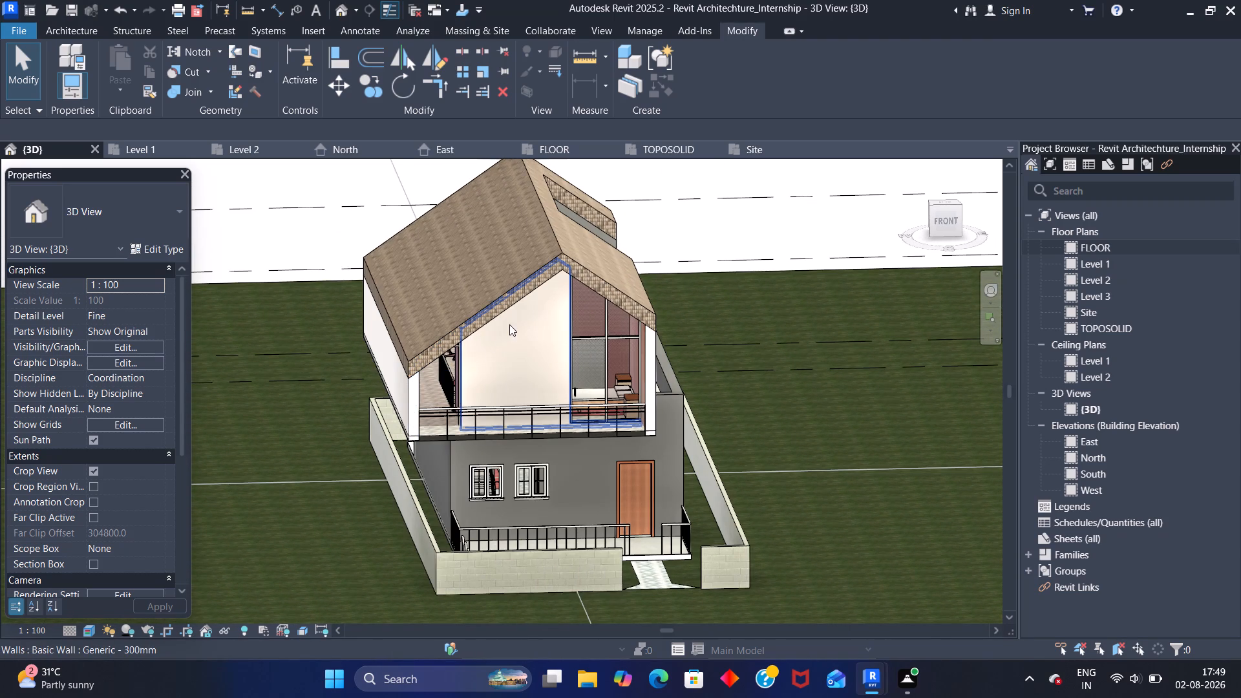
middle_click_drag(527, 348, 467, 304, "shift")
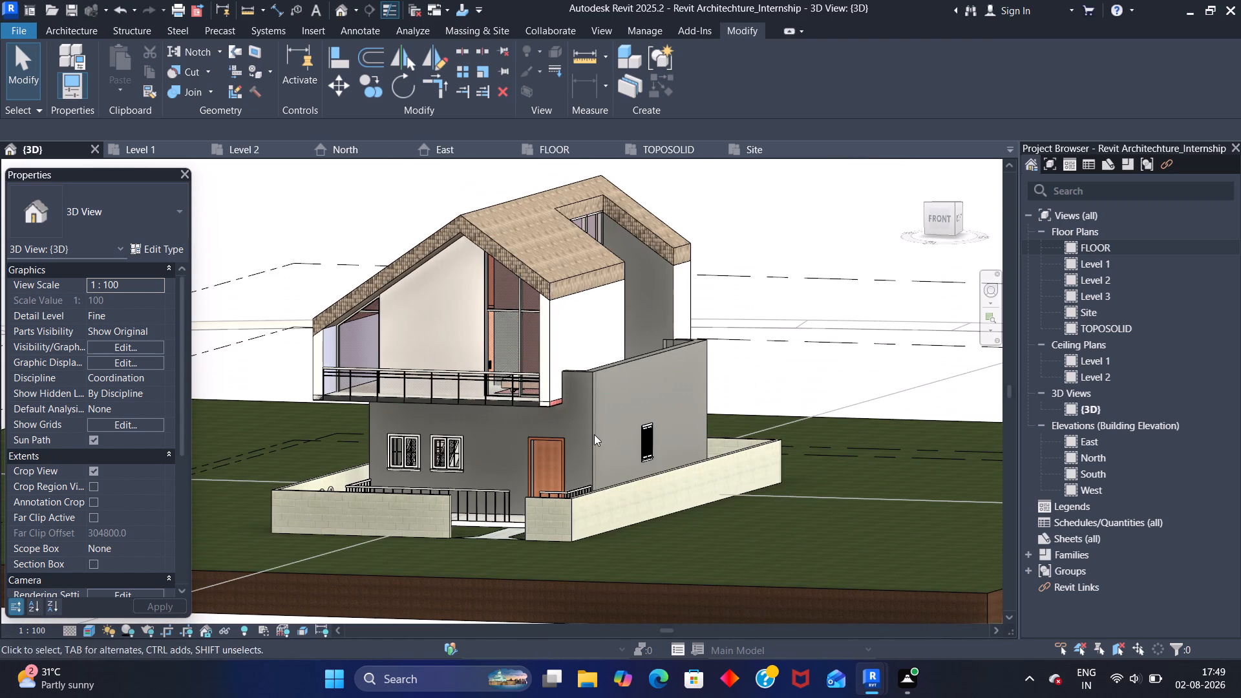
middle_click_drag(427, 303, 504, 342, "shift")
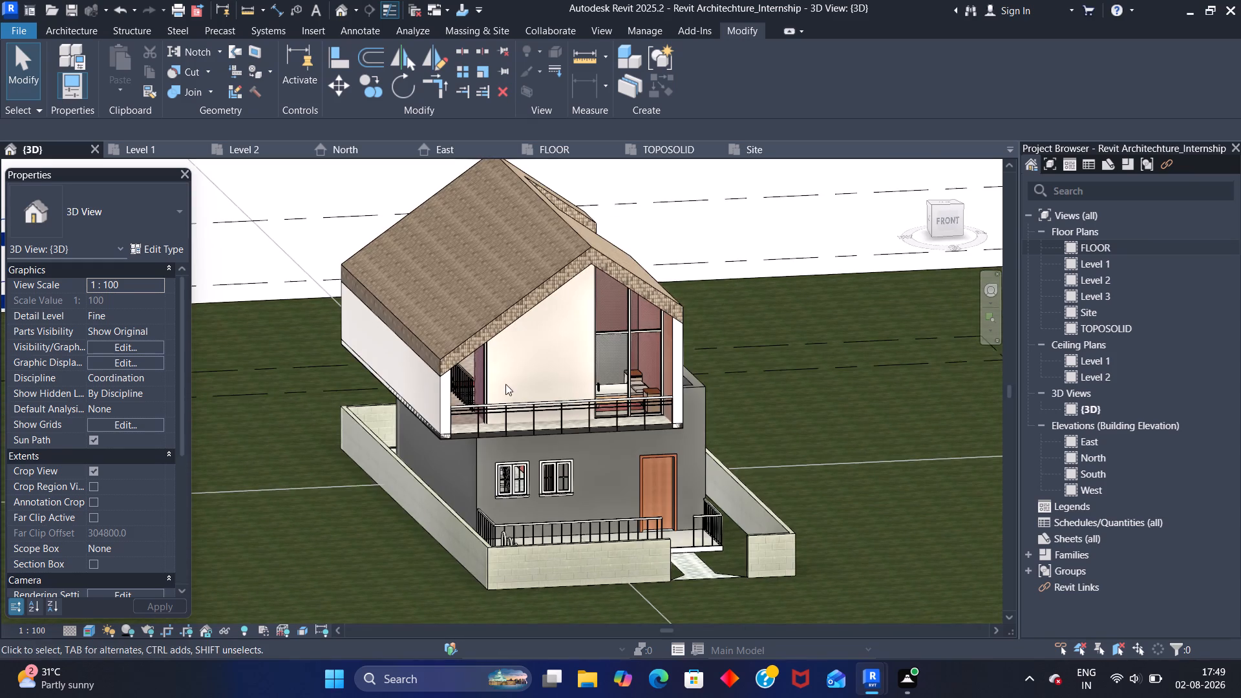
scroll(516, 392, "down", 1)
middle_click_drag(515, 387, 469, 303)
middle_click_drag(498, 430, 429, 420, "shift")
middle_click_drag(455, 379, 502, 382, "shift")
scroll(511, 387, "down", 5)
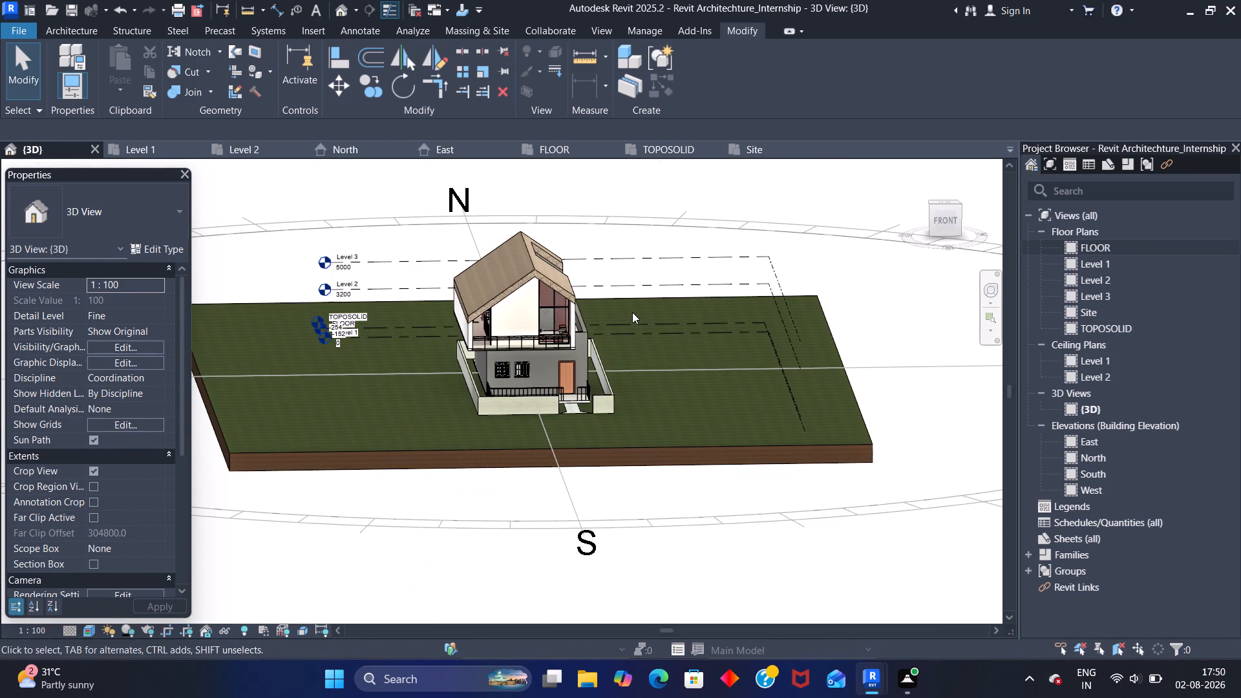
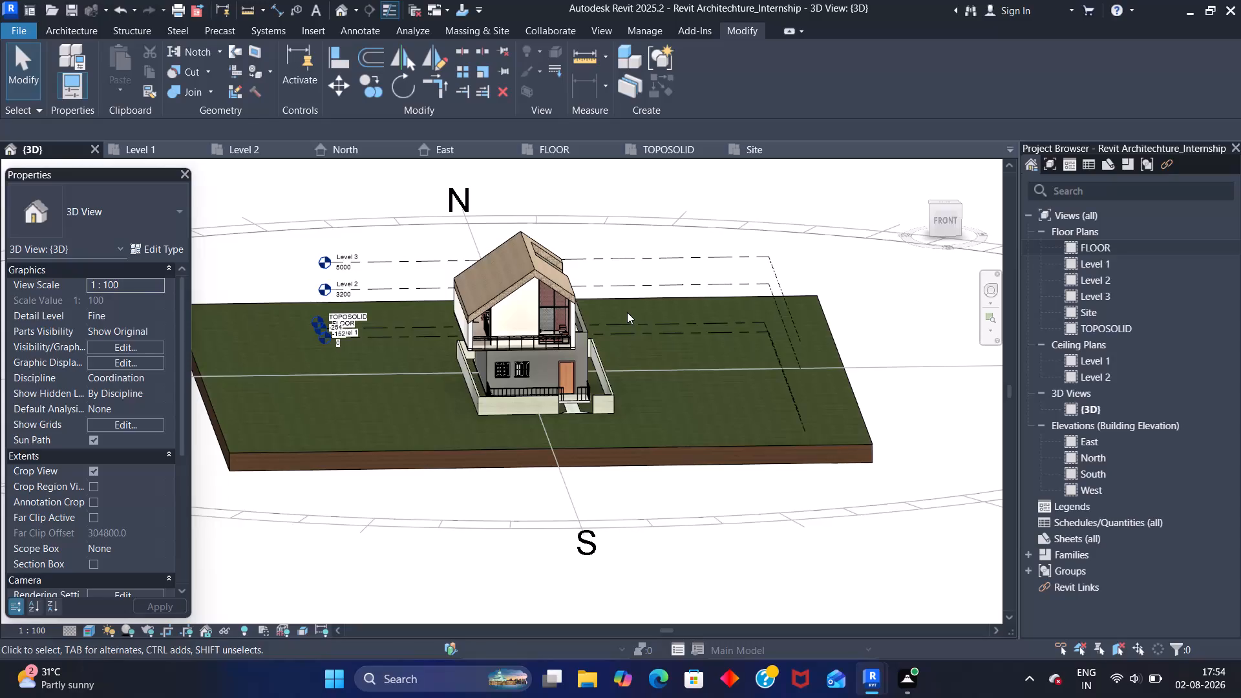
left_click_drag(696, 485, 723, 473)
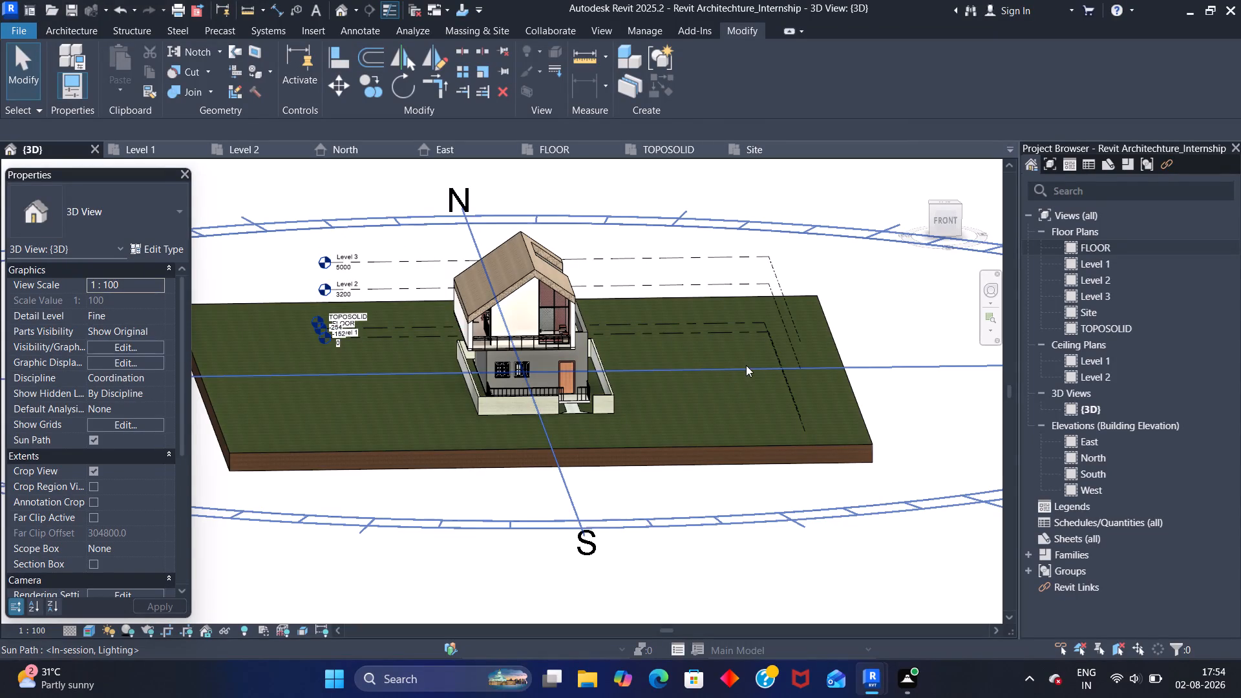
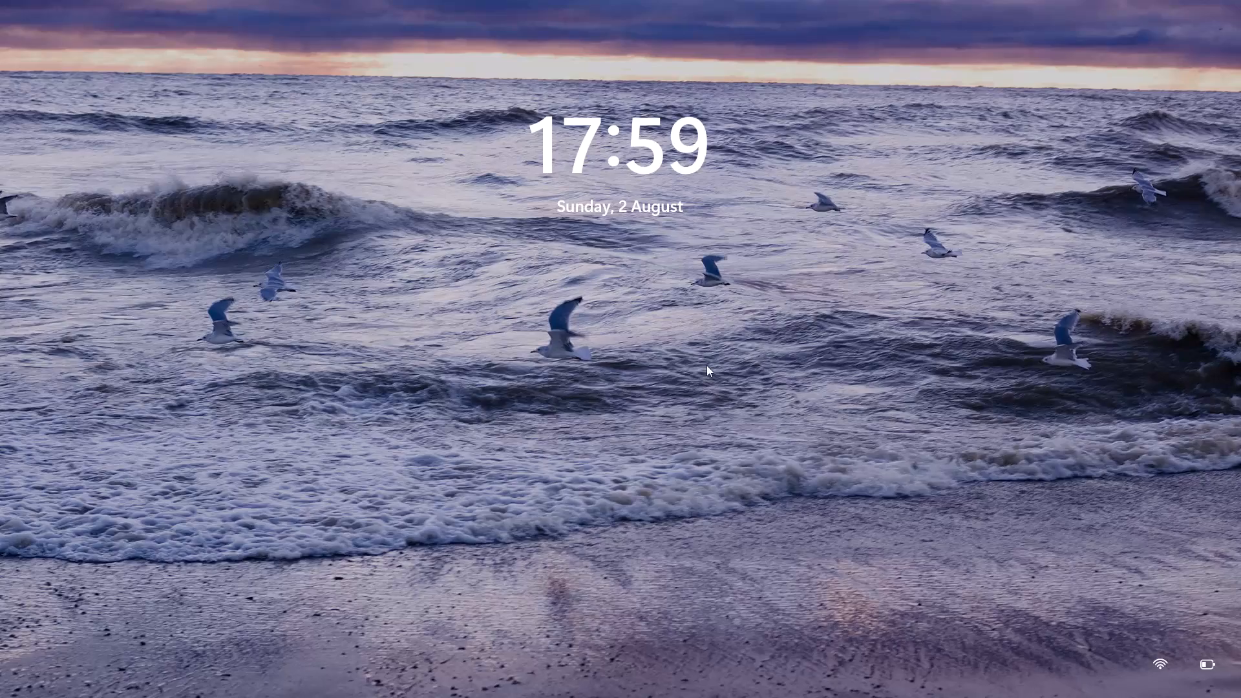
Dismiss the lock screen to return to the house's 3D view in Revit.
left_click(701, 370)
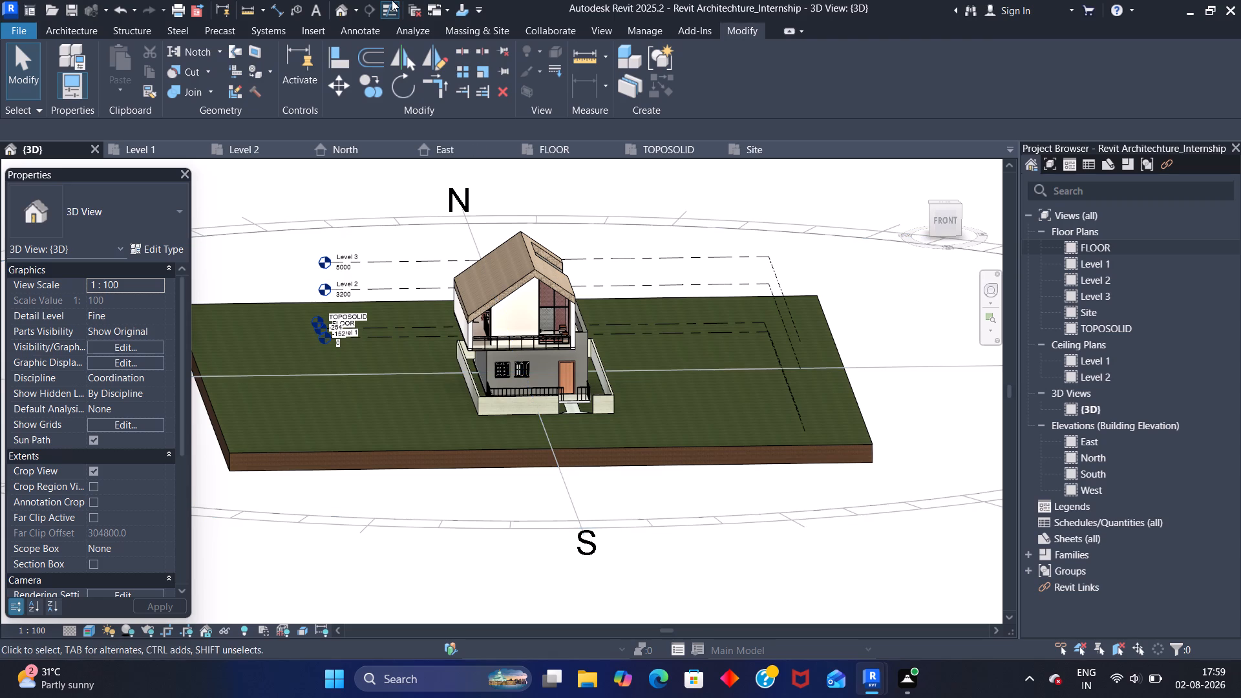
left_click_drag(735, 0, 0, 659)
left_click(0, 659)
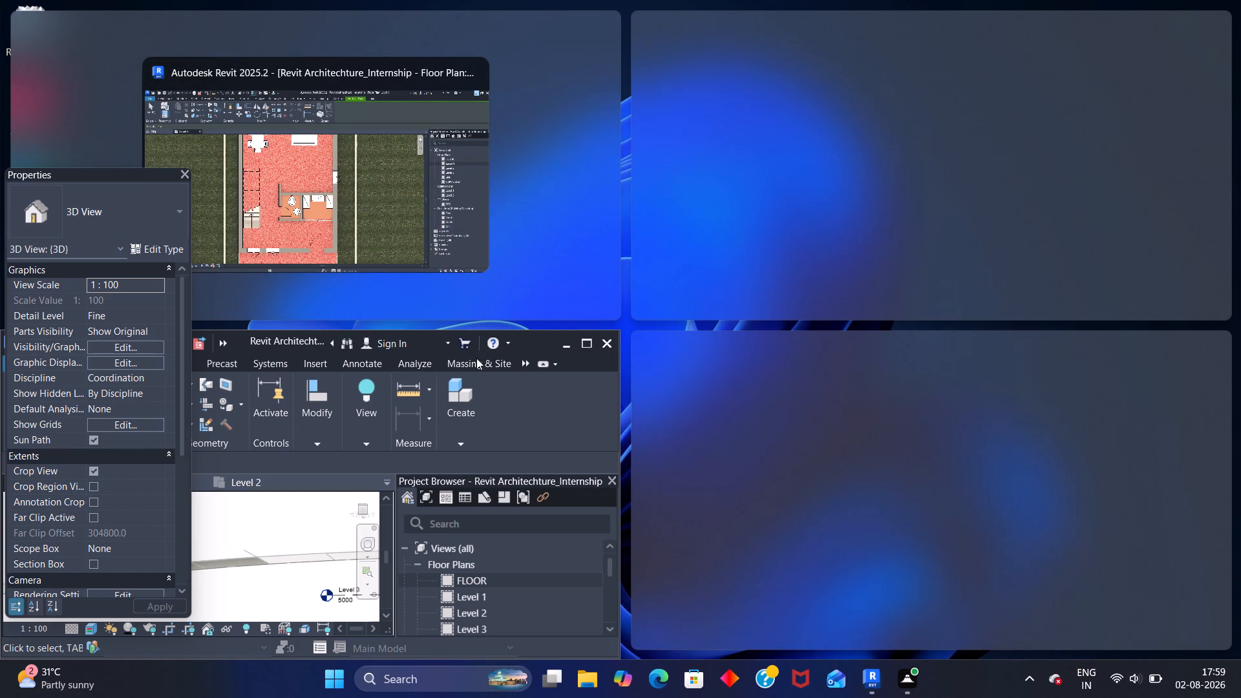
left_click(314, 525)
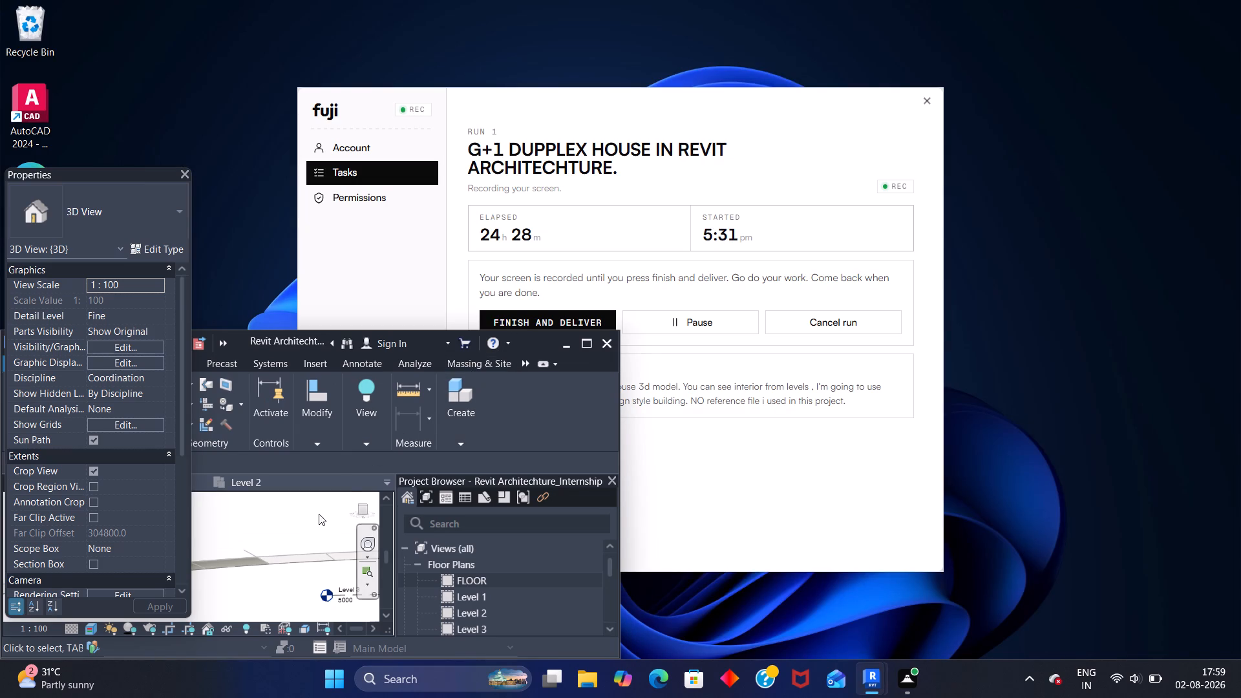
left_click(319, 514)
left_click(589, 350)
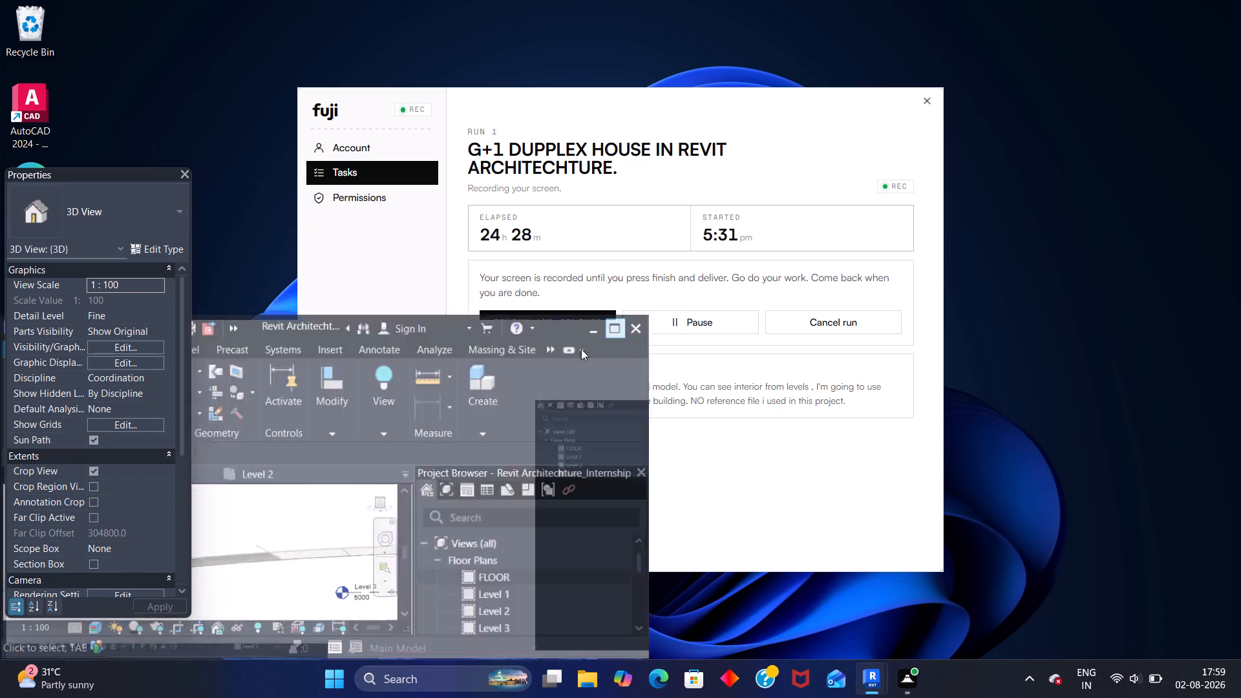
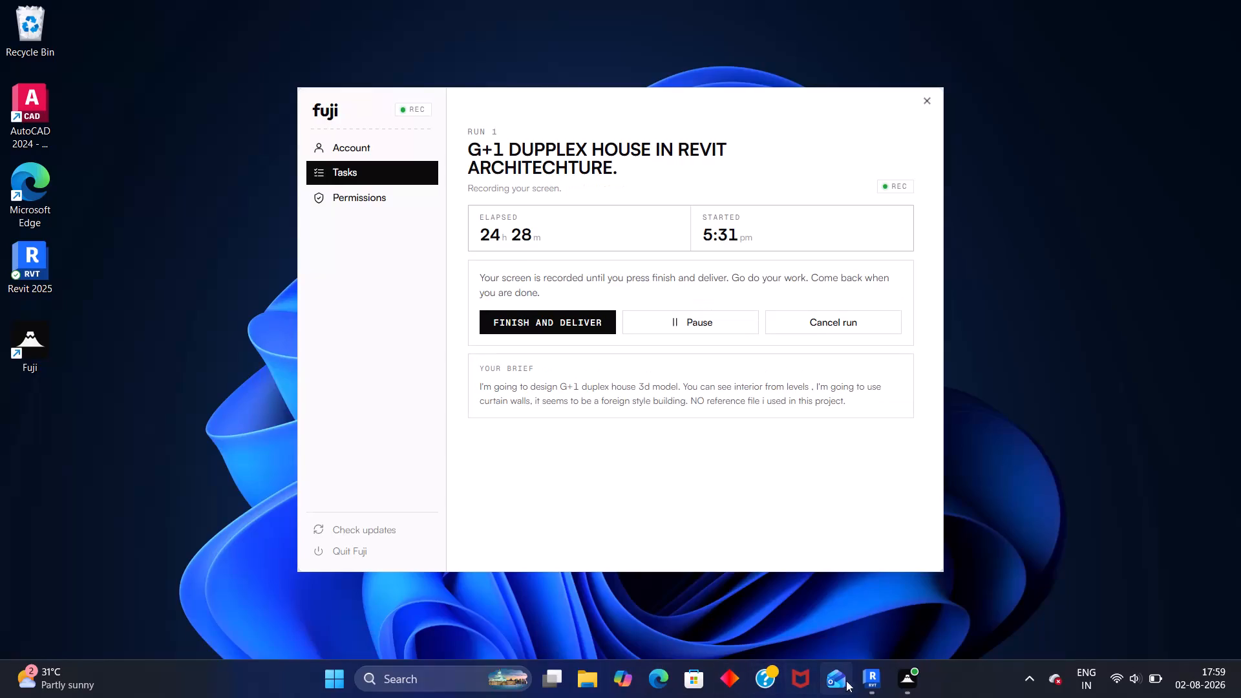
Switch from the desktop to the Revit window showing the Level 1 floor plan.
left_click(873, 679)
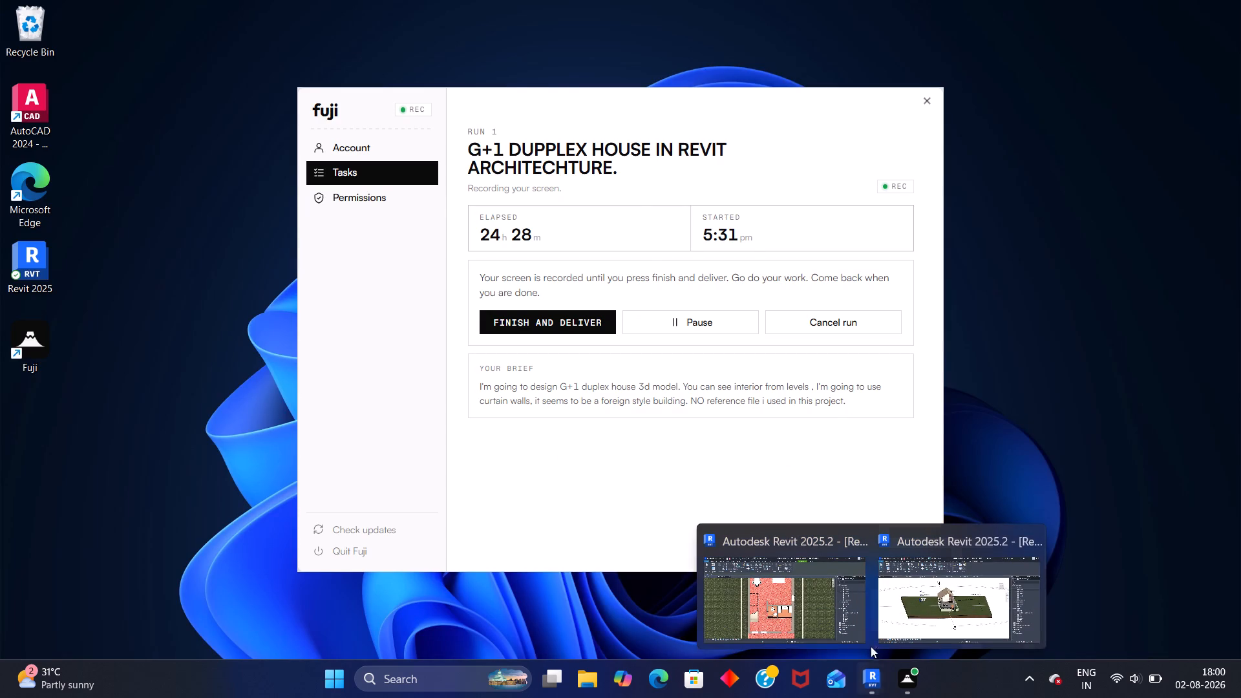
left_click(896, 623)
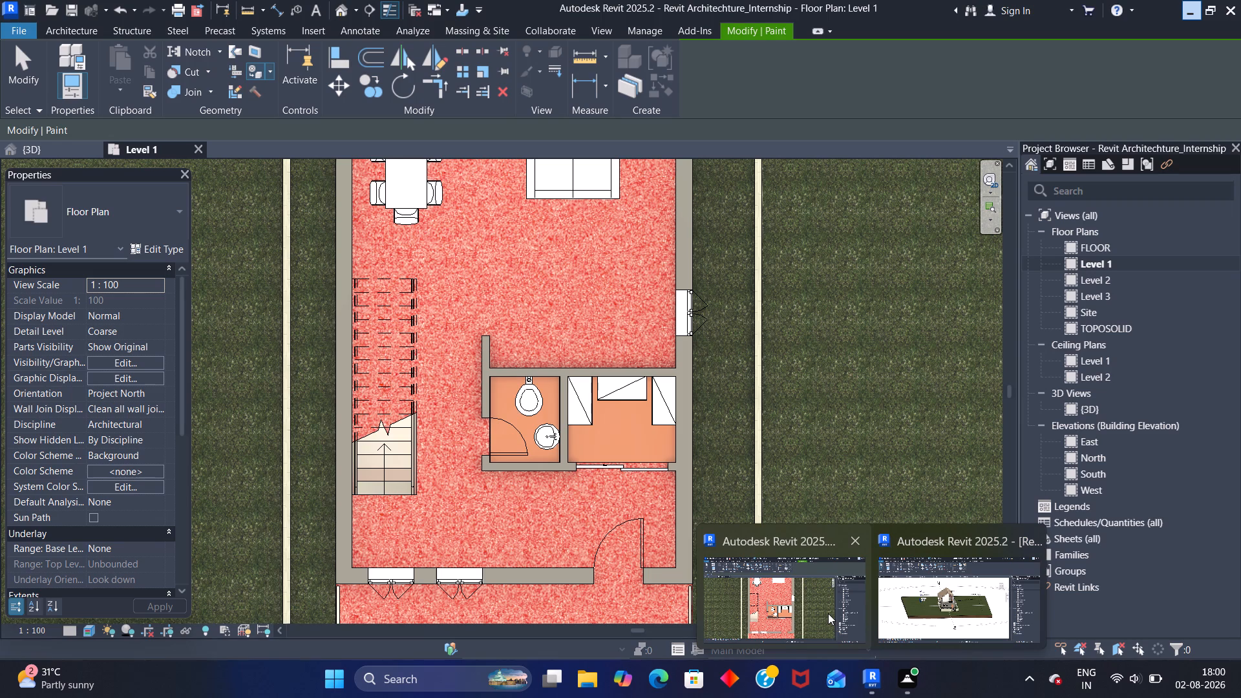
left_click(828, 613)
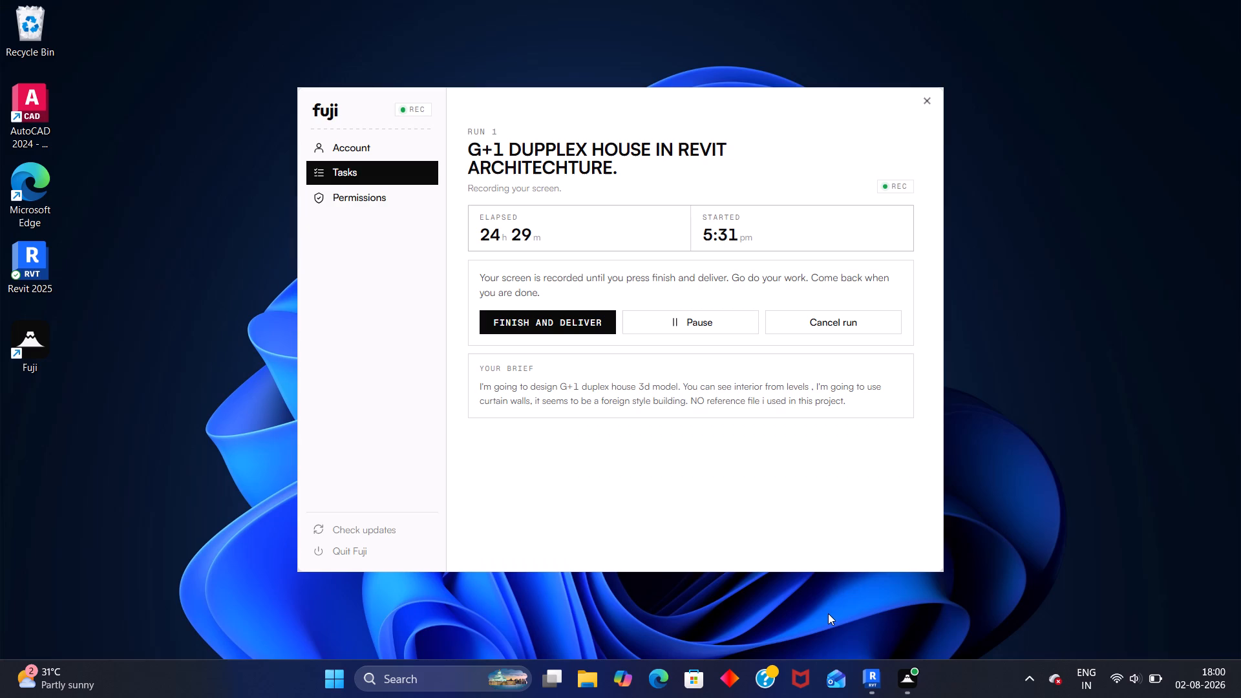
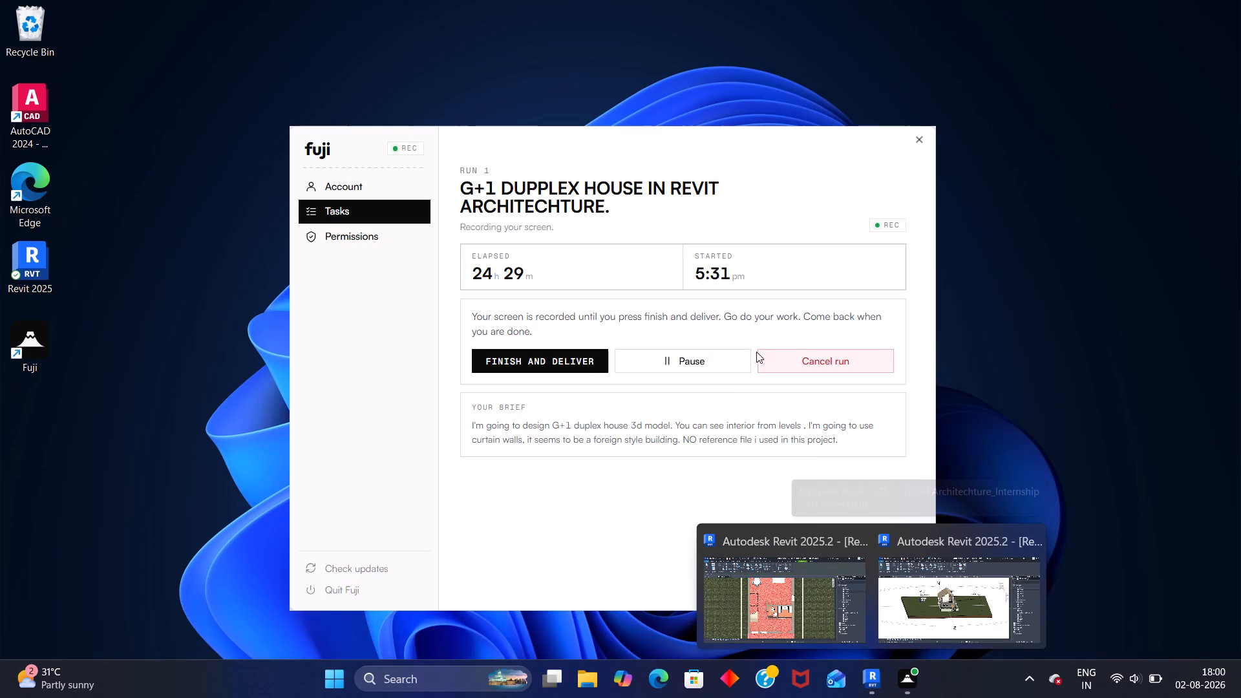
Switch to the Revit window showing the 3D view and examine the front of the house and its site.
left_click(891, 589)
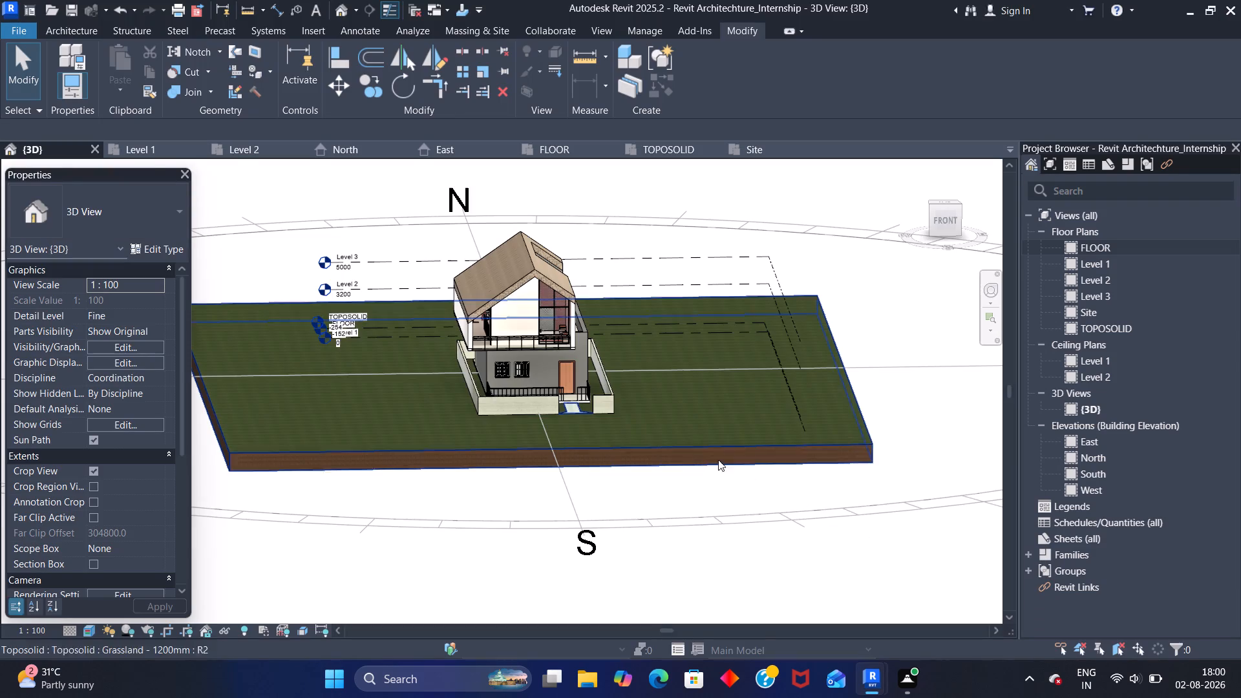
scroll(529, 350, "down", 1)
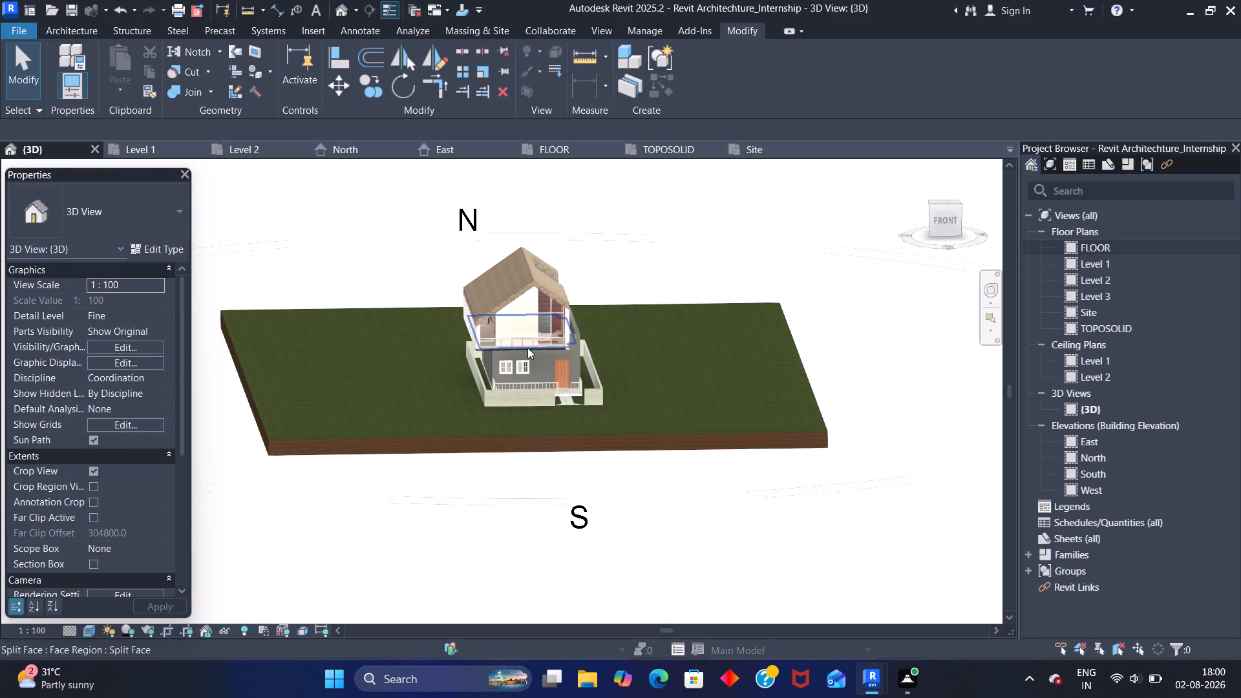
scroll(544, 343, "up", 11)
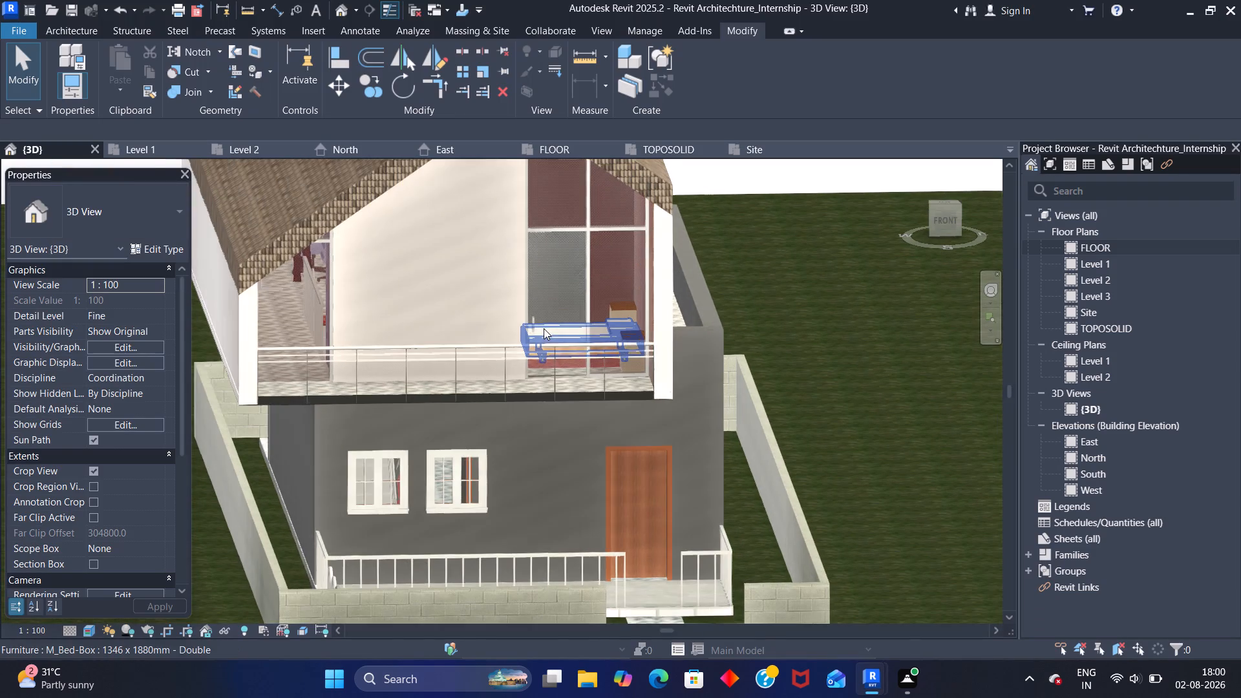
scroll(424, 377, "down", 8)
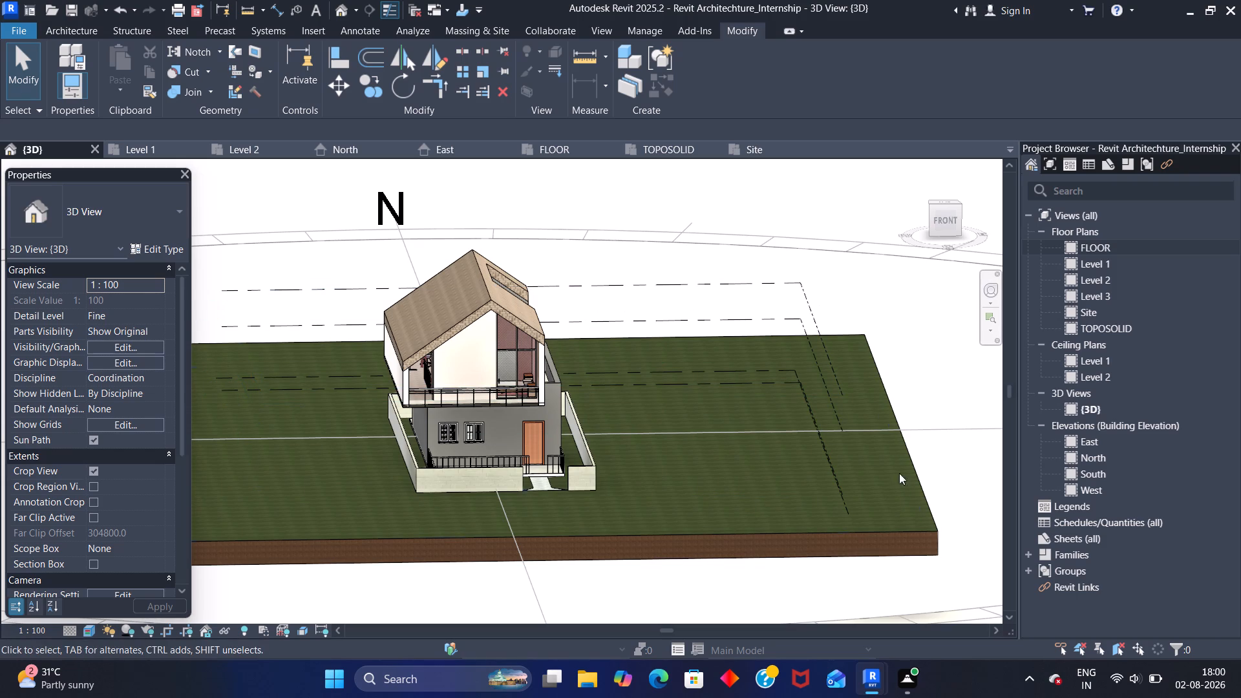
Open the TOPOSOLID floor plan.
double_click(1116, 330)
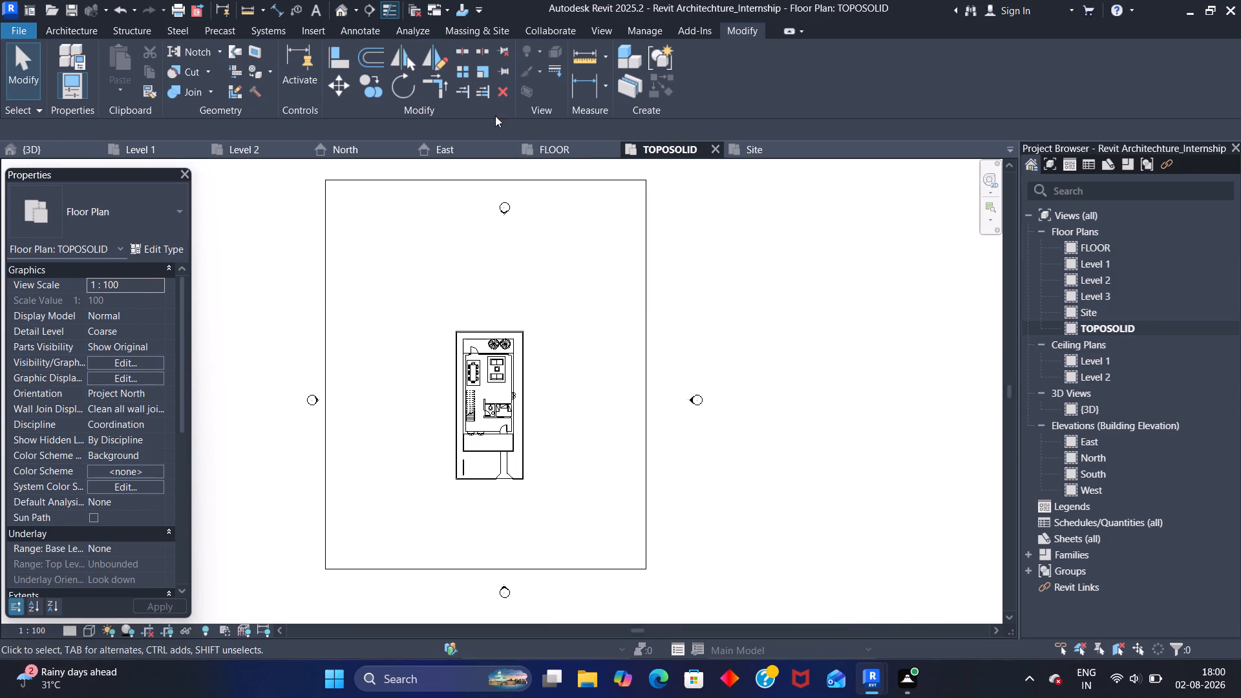
left_click(335, 177)
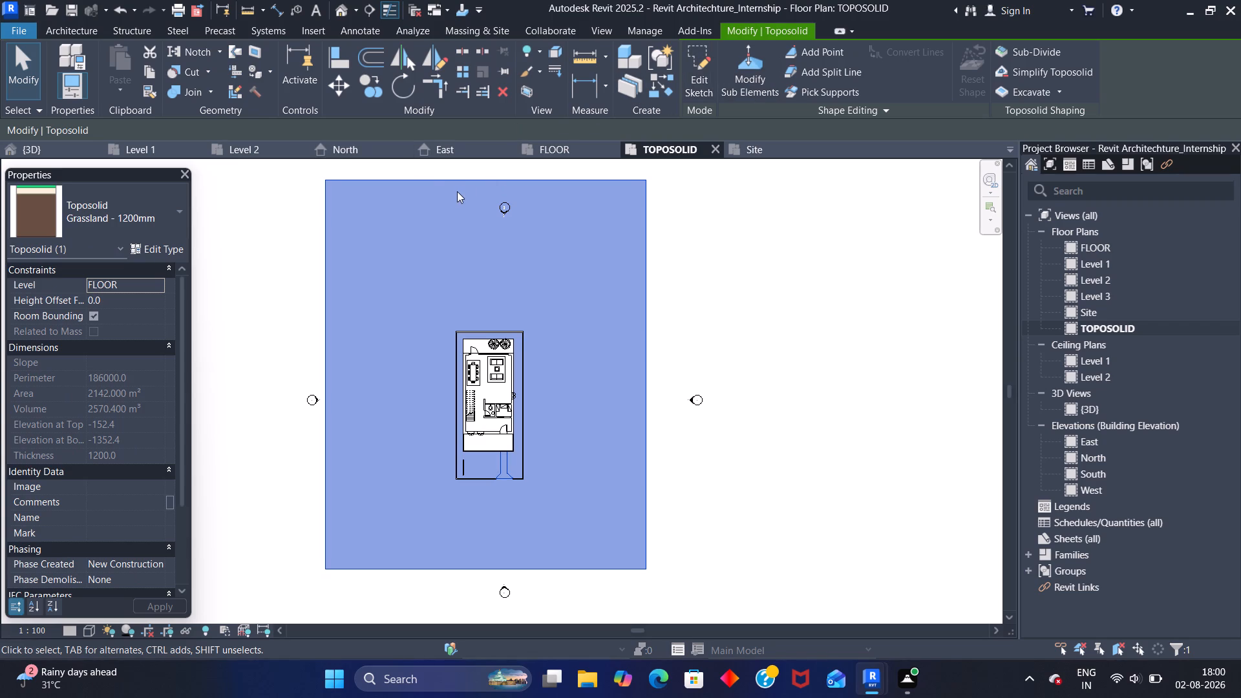
left_click(721, 250)
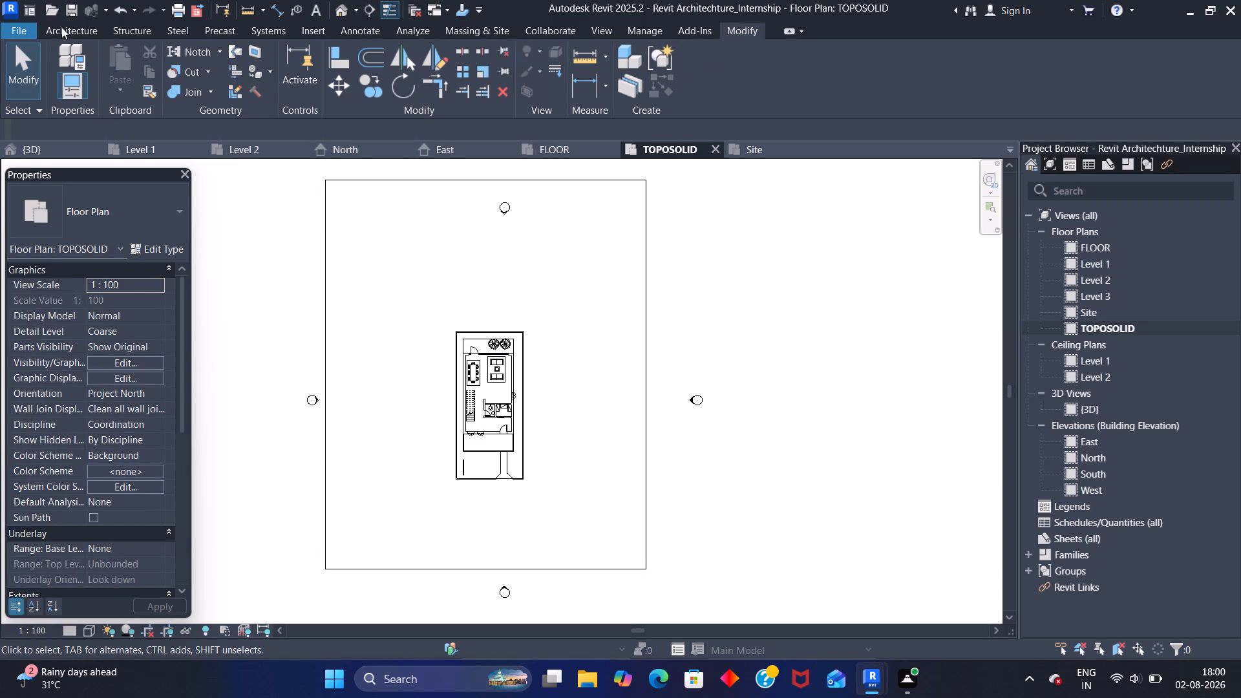
Begin loading a component family and browse to the US library folder.
left_click(61, 27)
left_click(189, 67)
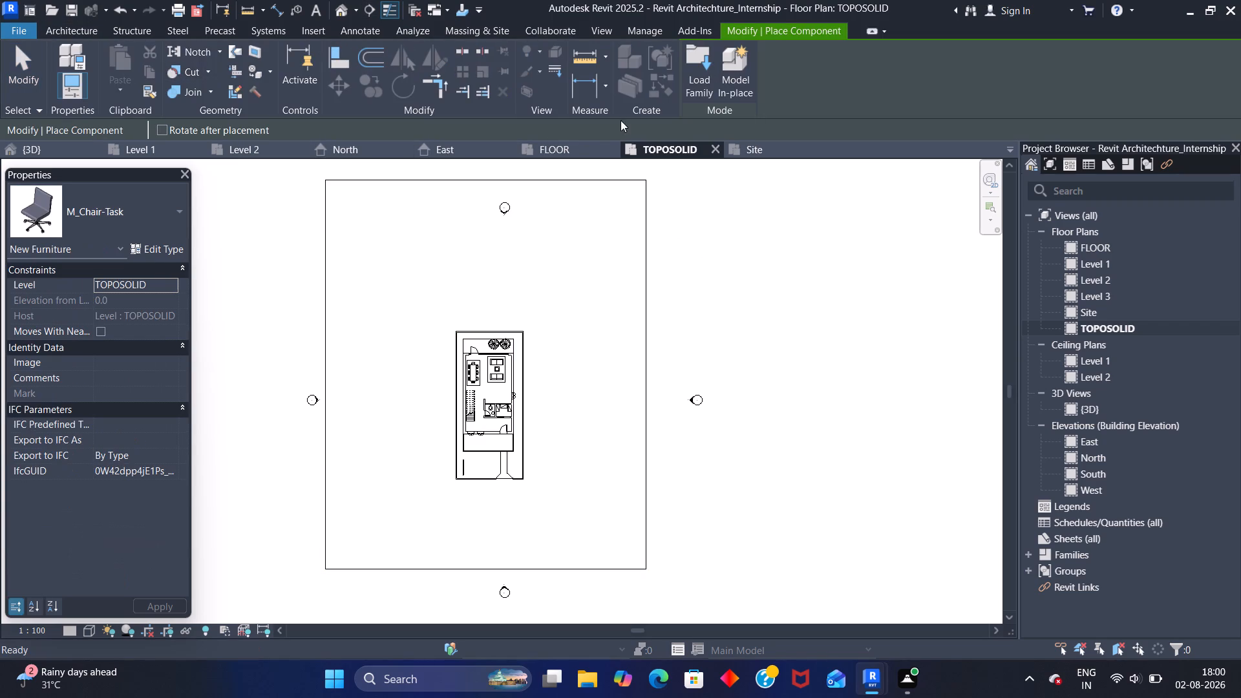
left_click(686, 88)
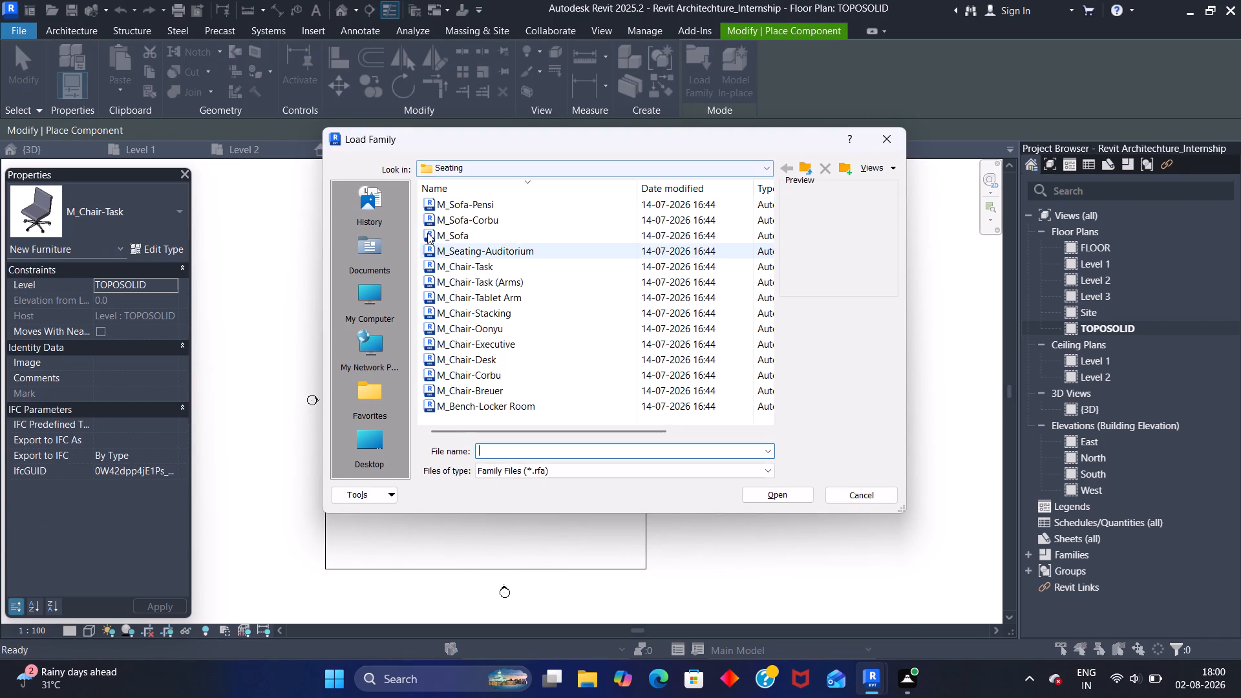
scroll(449, 277, "down", 4)
scroll(482, 258, "up", 6)
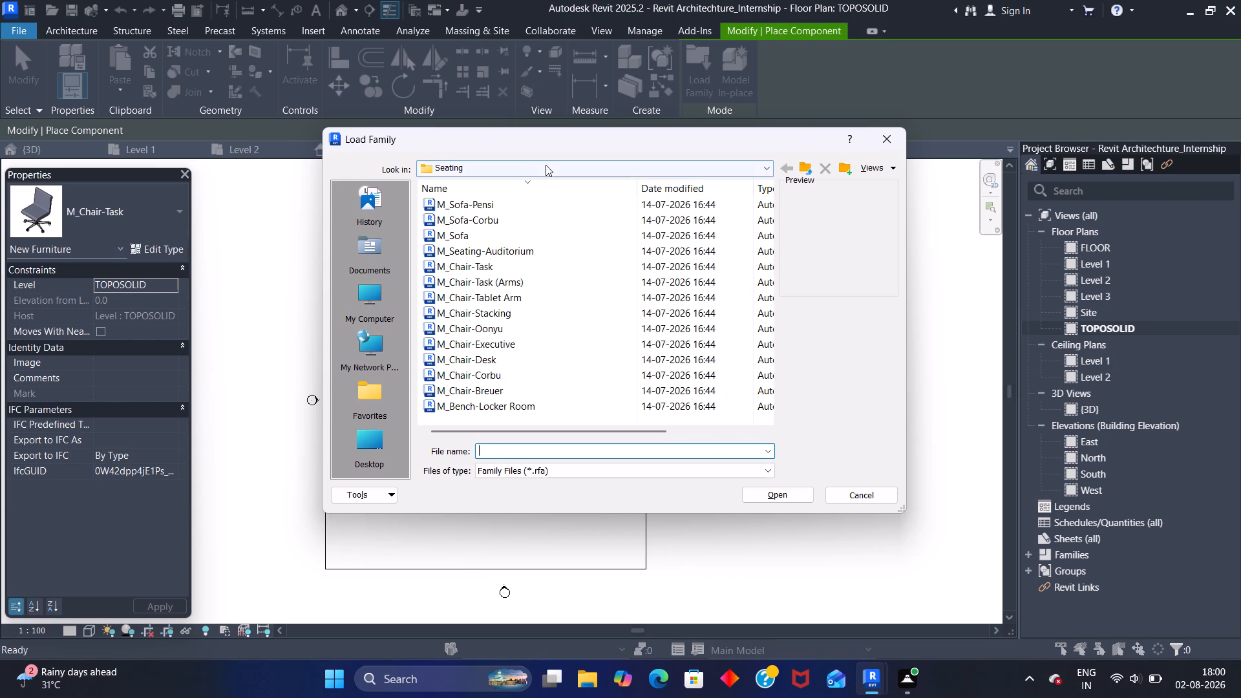
left_click_drag(545, 152, 542, 163)
left_click(544, 164)
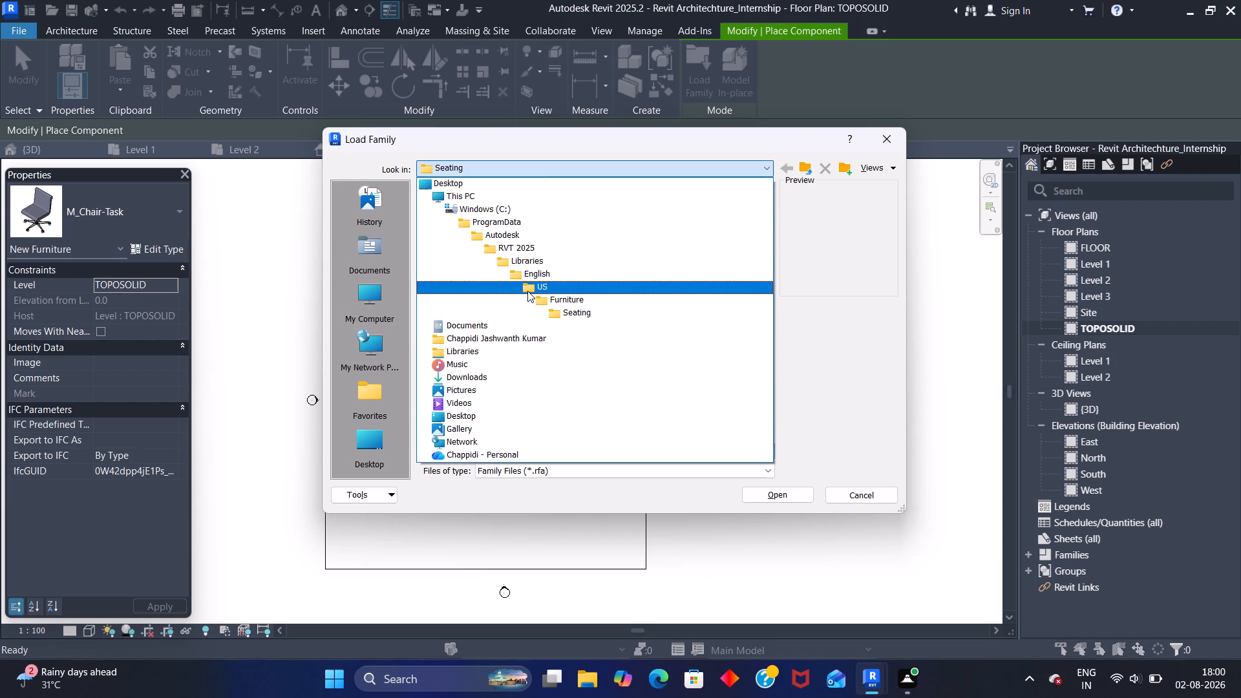
left_click(525, 289)
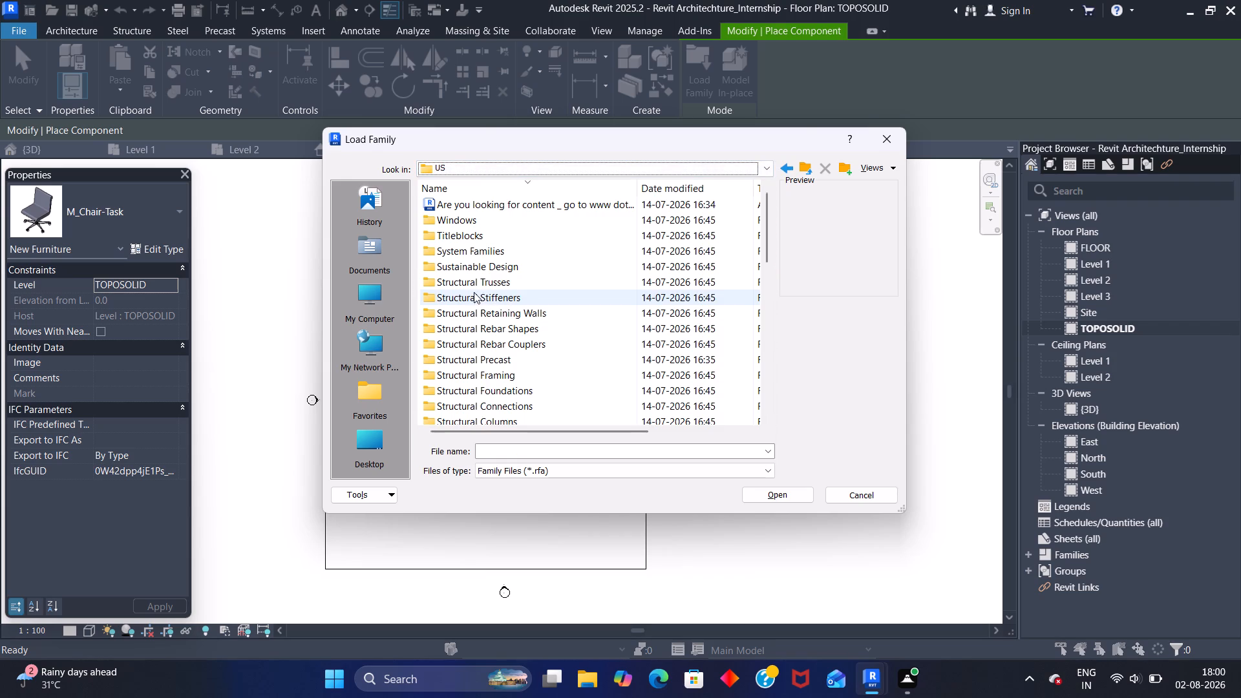
Load the M_RPC Tree - Tropical family from the library's Planting folder.
scroll(478, 296, "down", 9)
scroll(479, 298, "up", 1)
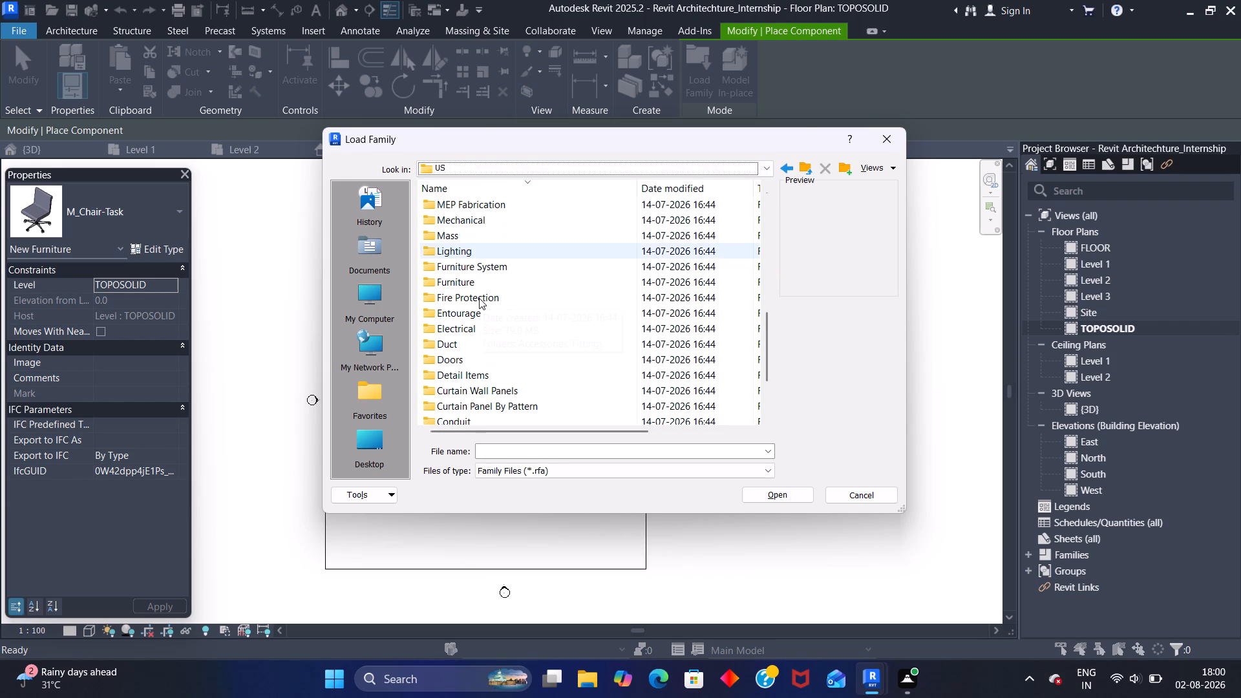
scroll(479, 298, "down", 3)
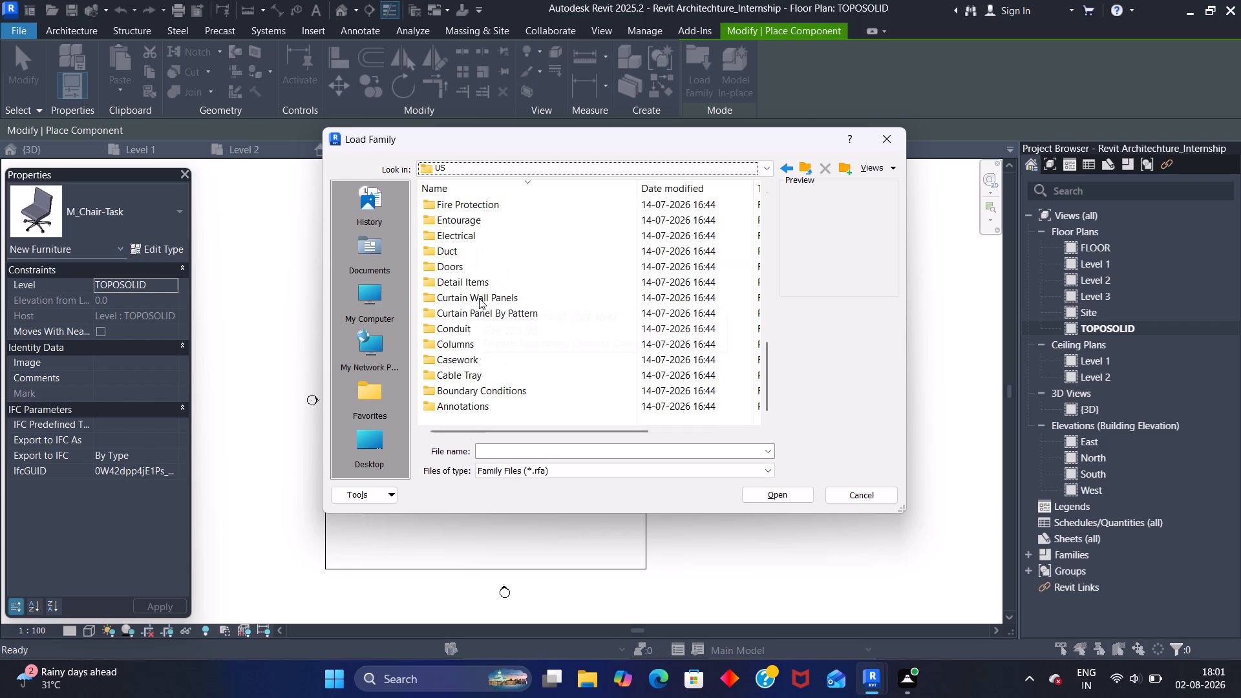
scroll(479, 298, "down", 2)
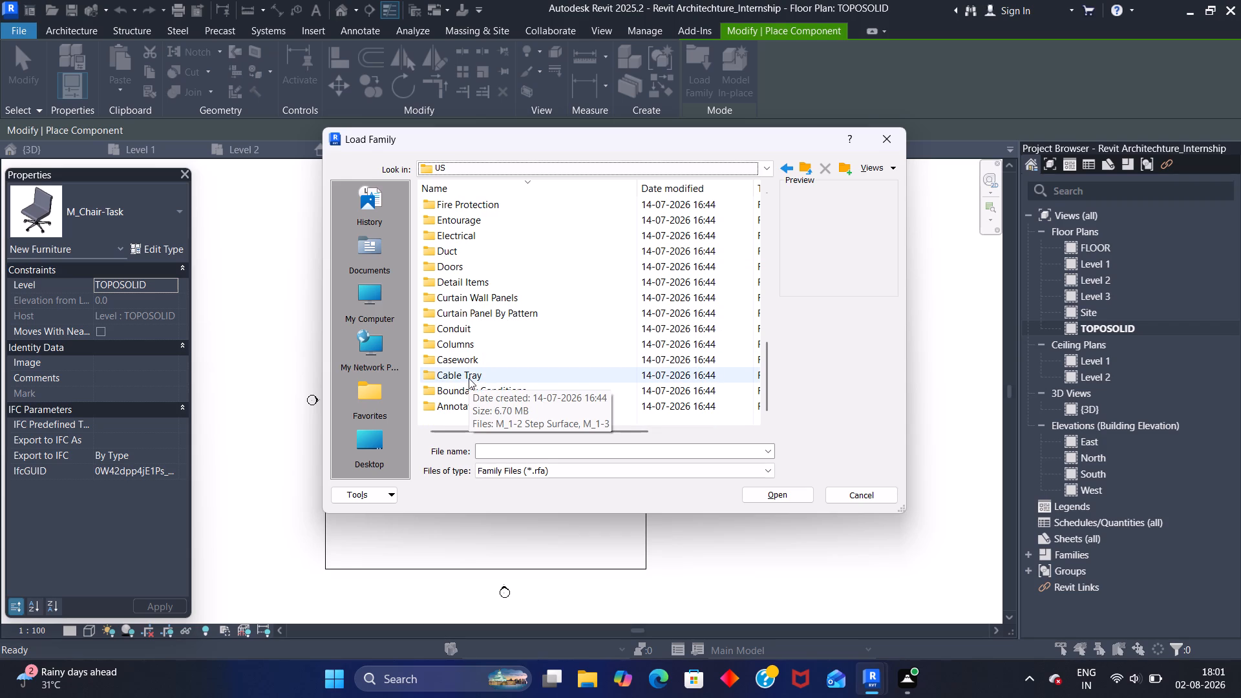
scroll(453, 370, "up", 3)
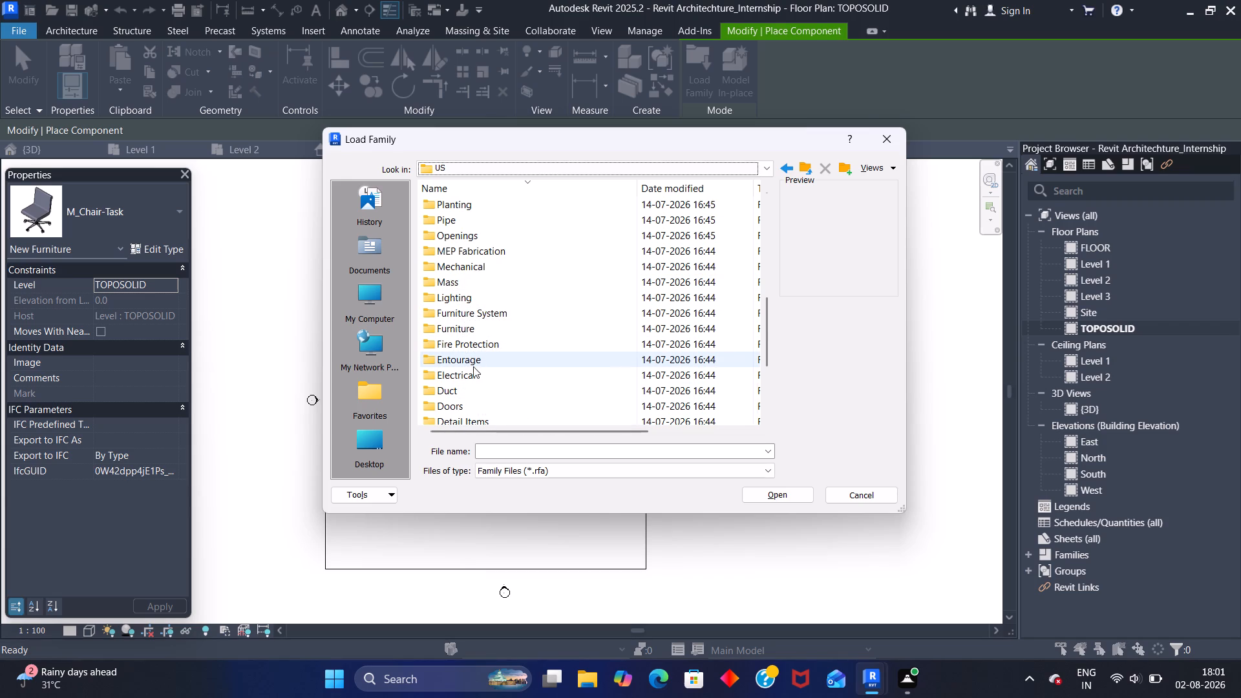
scroll(476, 371, "down", 1)
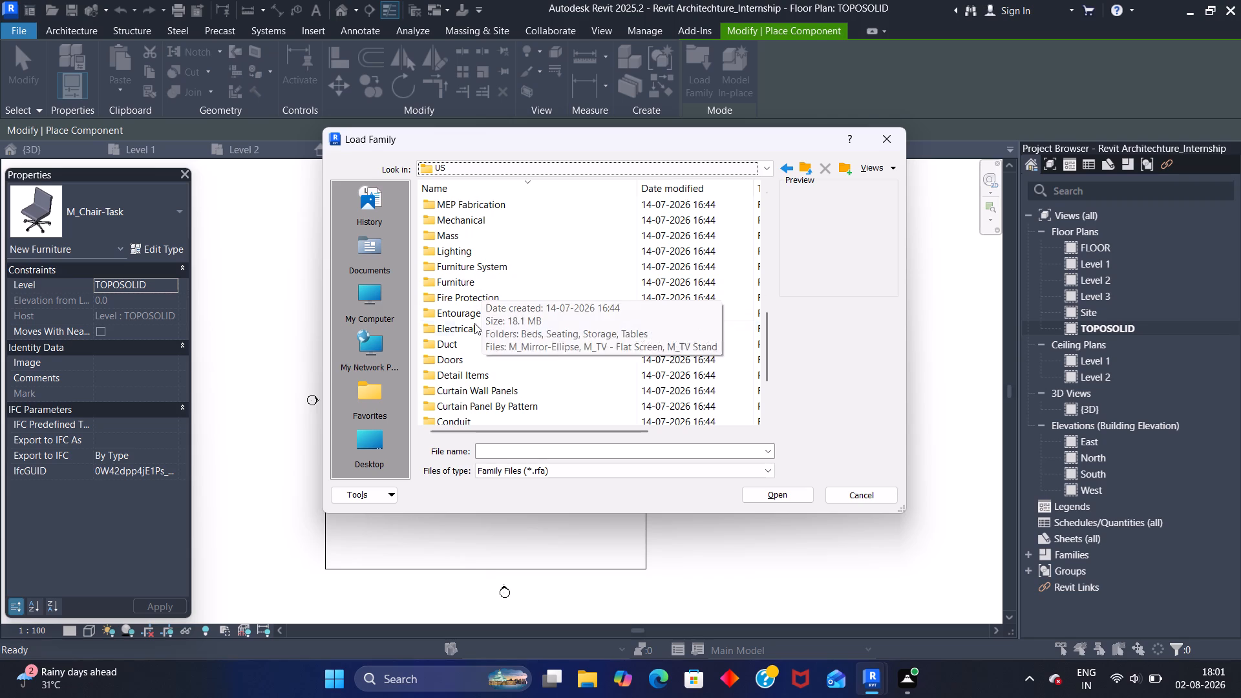
scroll(473, 355, "down", 2)
scroll(467, 349, "up", 1)
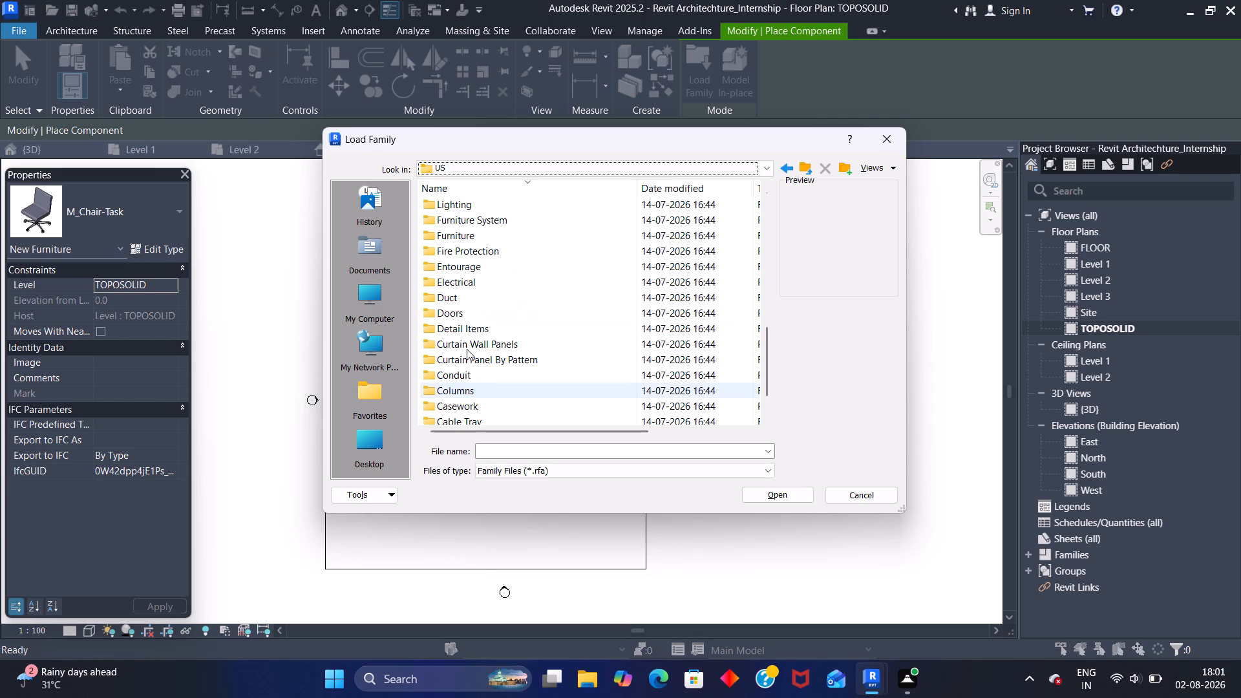
scroll(467, 349, "up", 2)
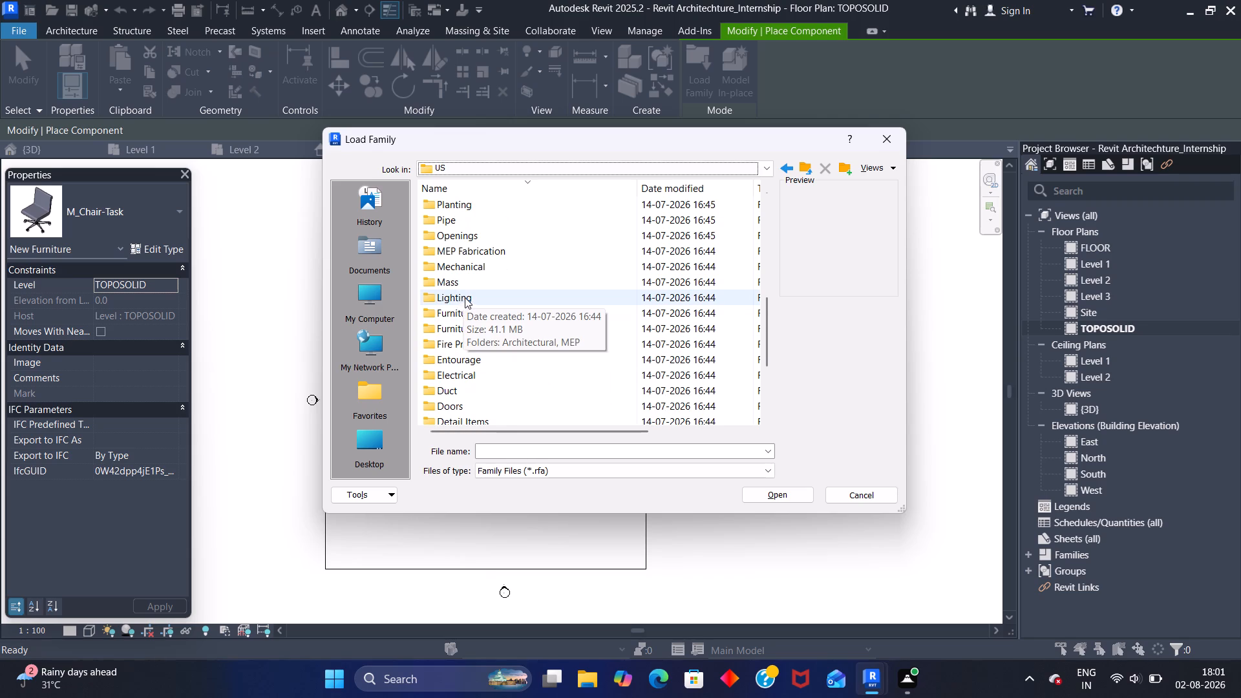
double_click(467, 211)
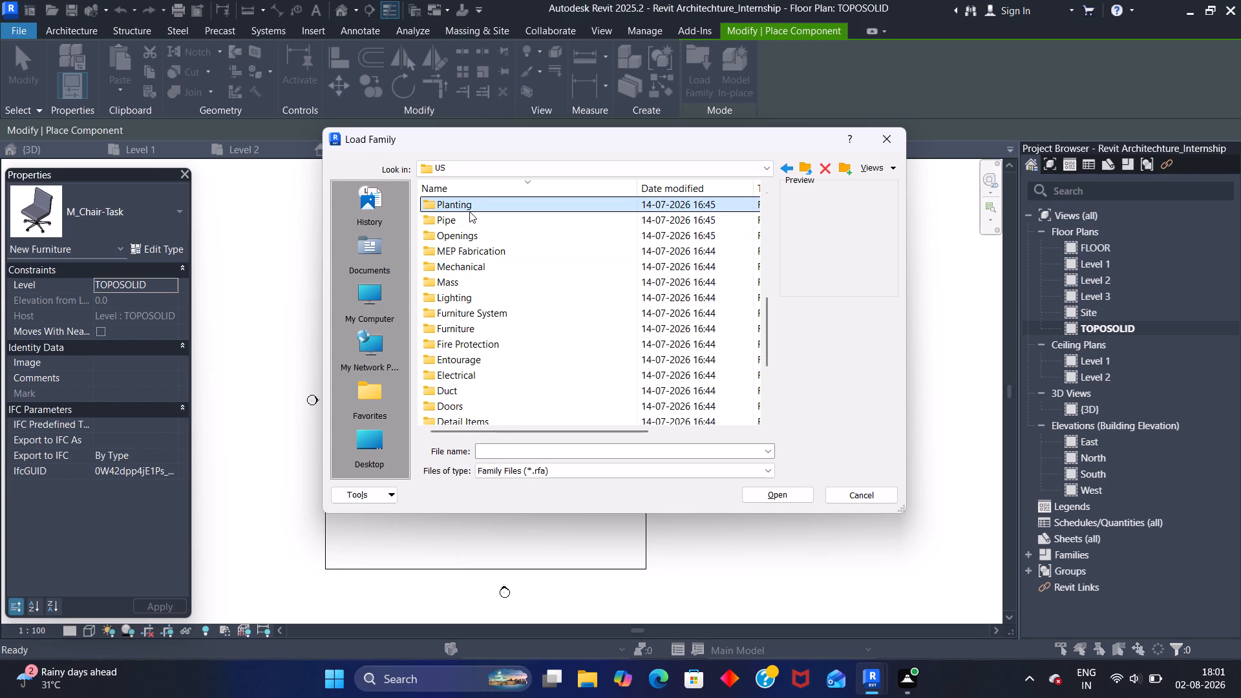
left_click(489, 204)
double_click(491, 204)
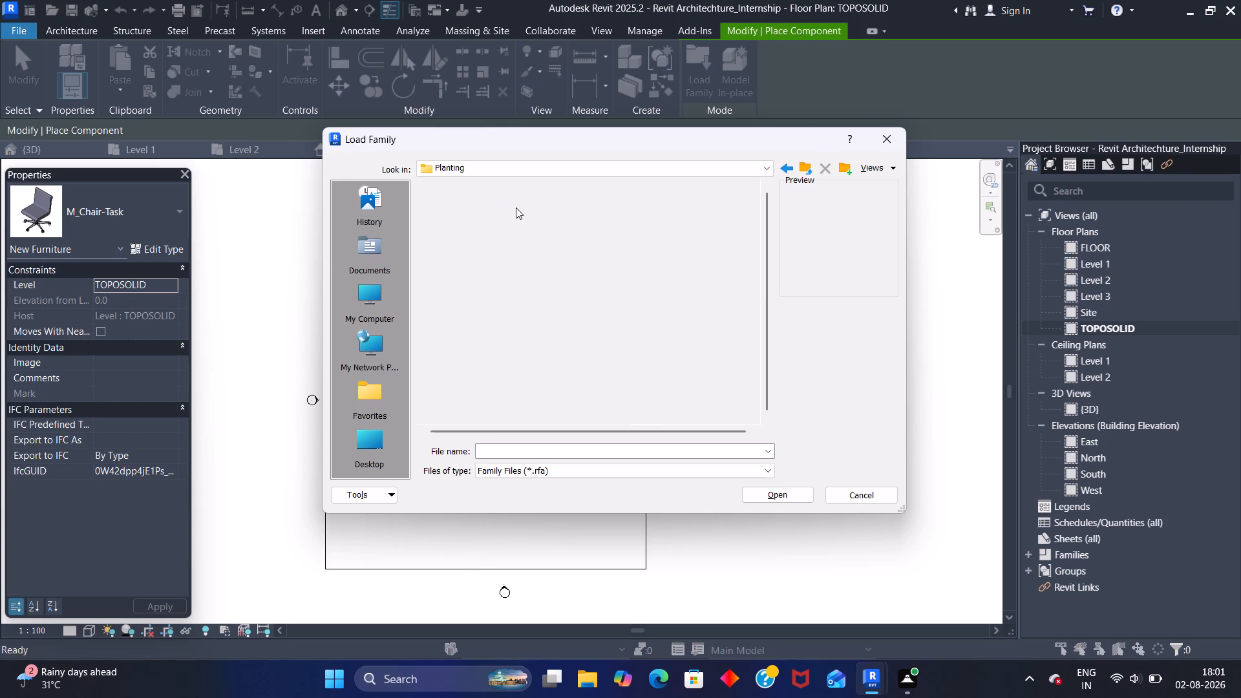
left_click(522, 206)
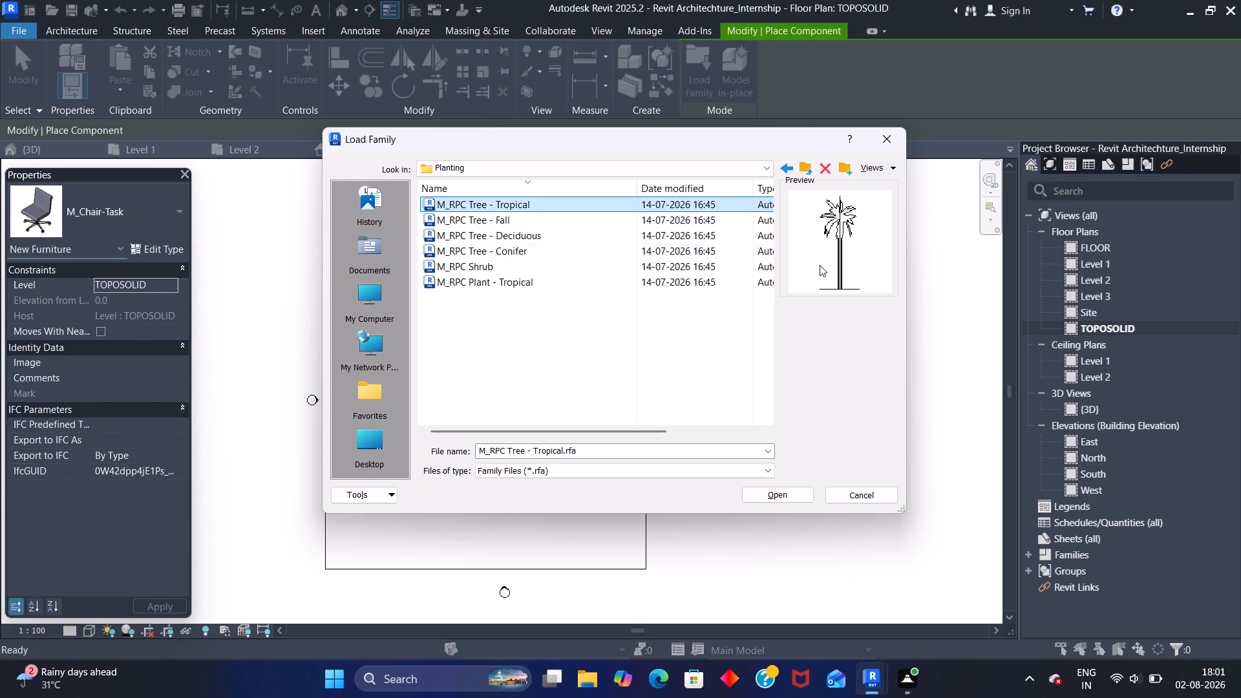
left_click(778, 490)
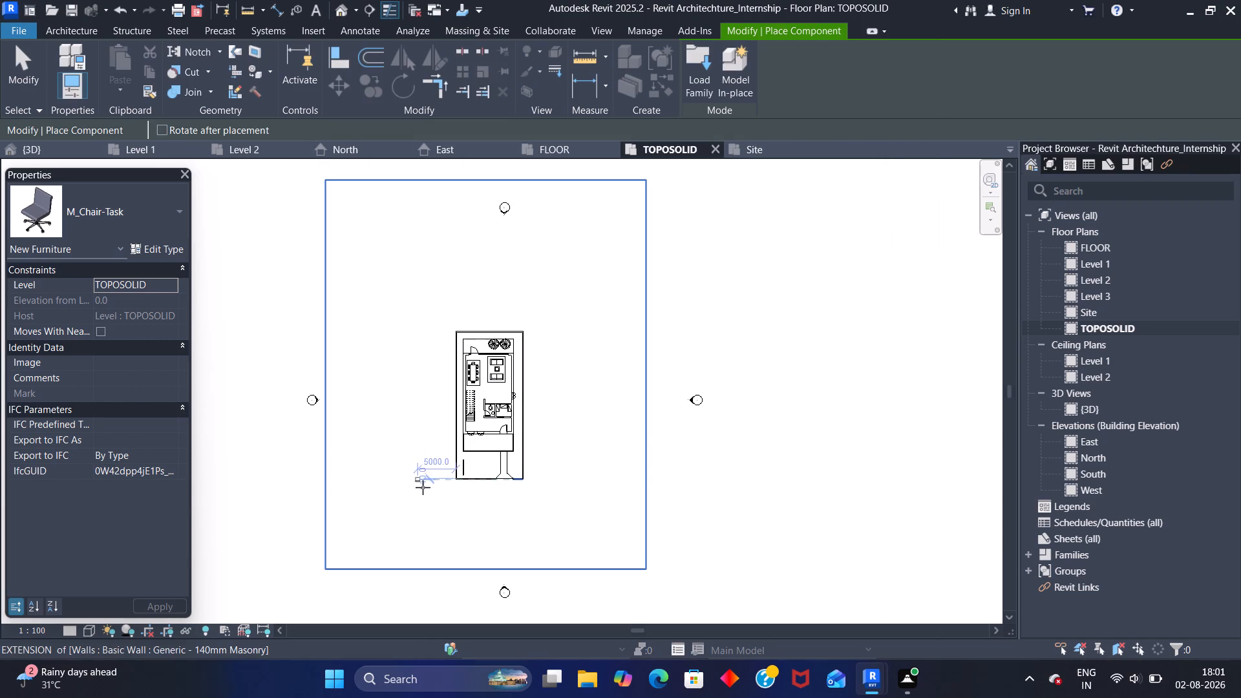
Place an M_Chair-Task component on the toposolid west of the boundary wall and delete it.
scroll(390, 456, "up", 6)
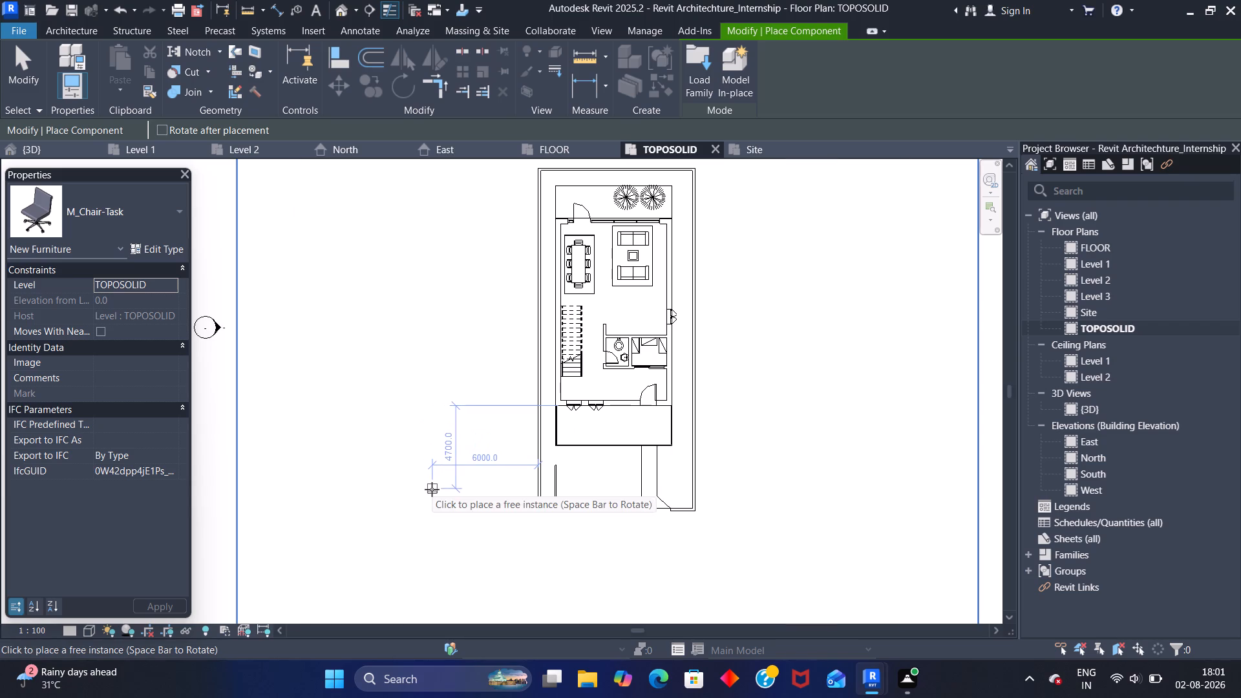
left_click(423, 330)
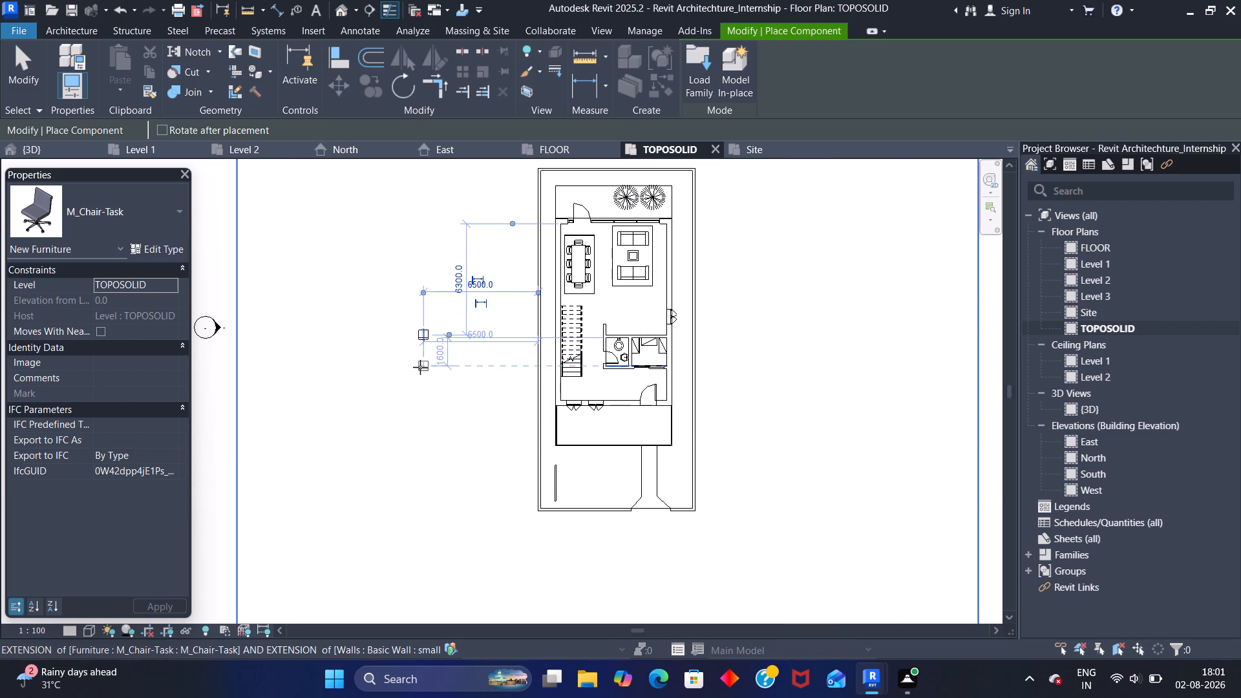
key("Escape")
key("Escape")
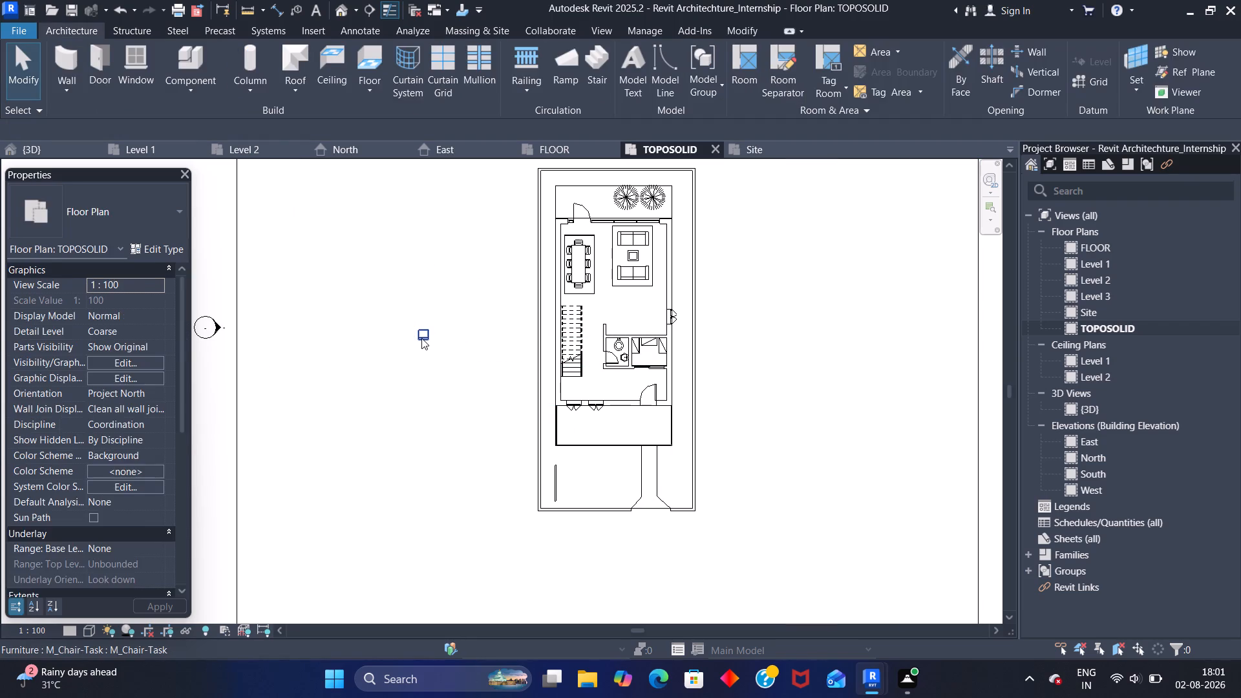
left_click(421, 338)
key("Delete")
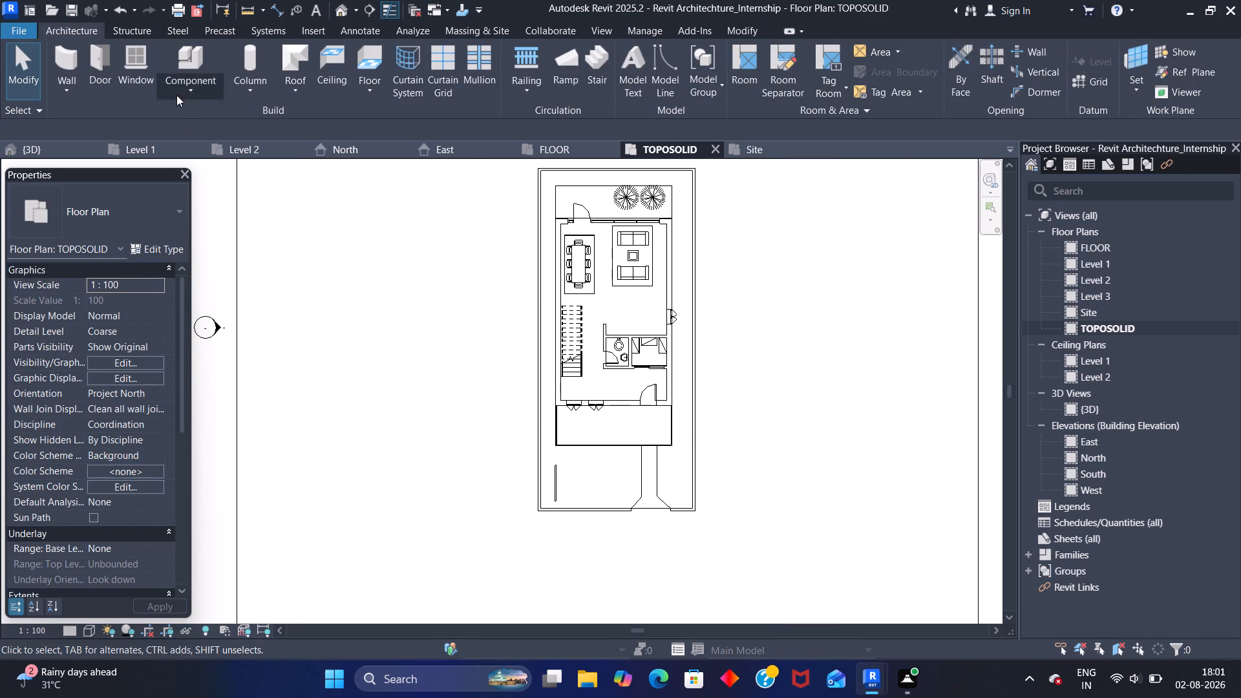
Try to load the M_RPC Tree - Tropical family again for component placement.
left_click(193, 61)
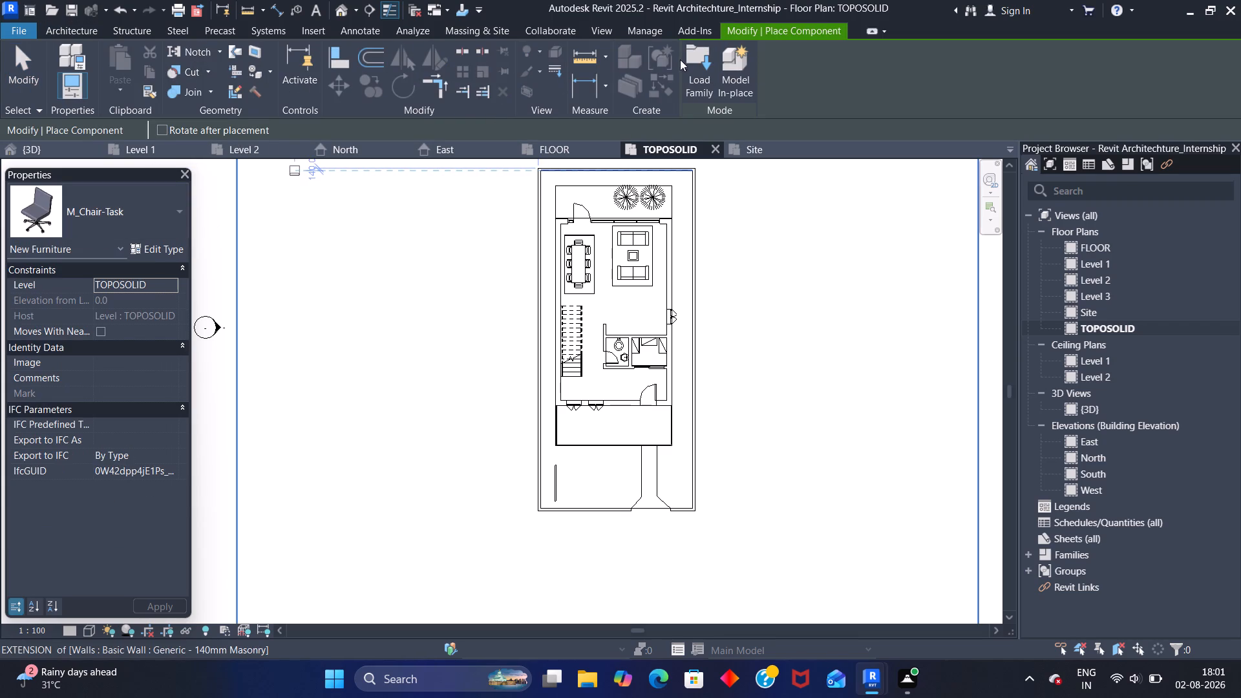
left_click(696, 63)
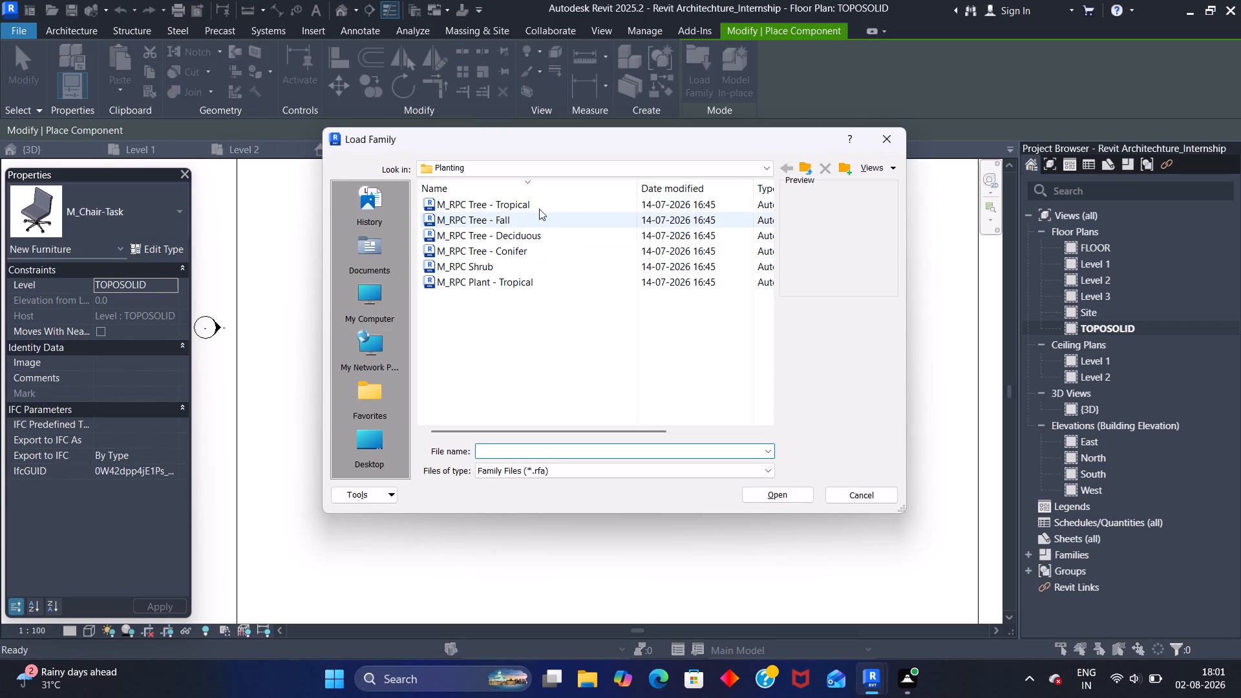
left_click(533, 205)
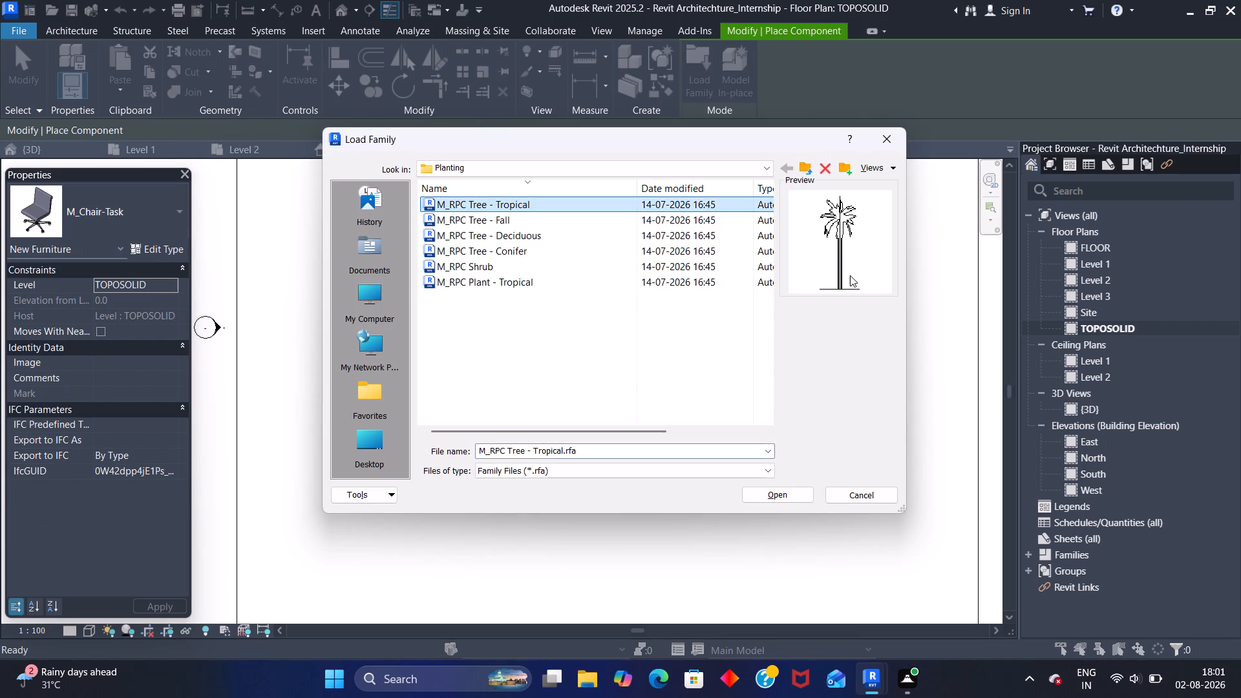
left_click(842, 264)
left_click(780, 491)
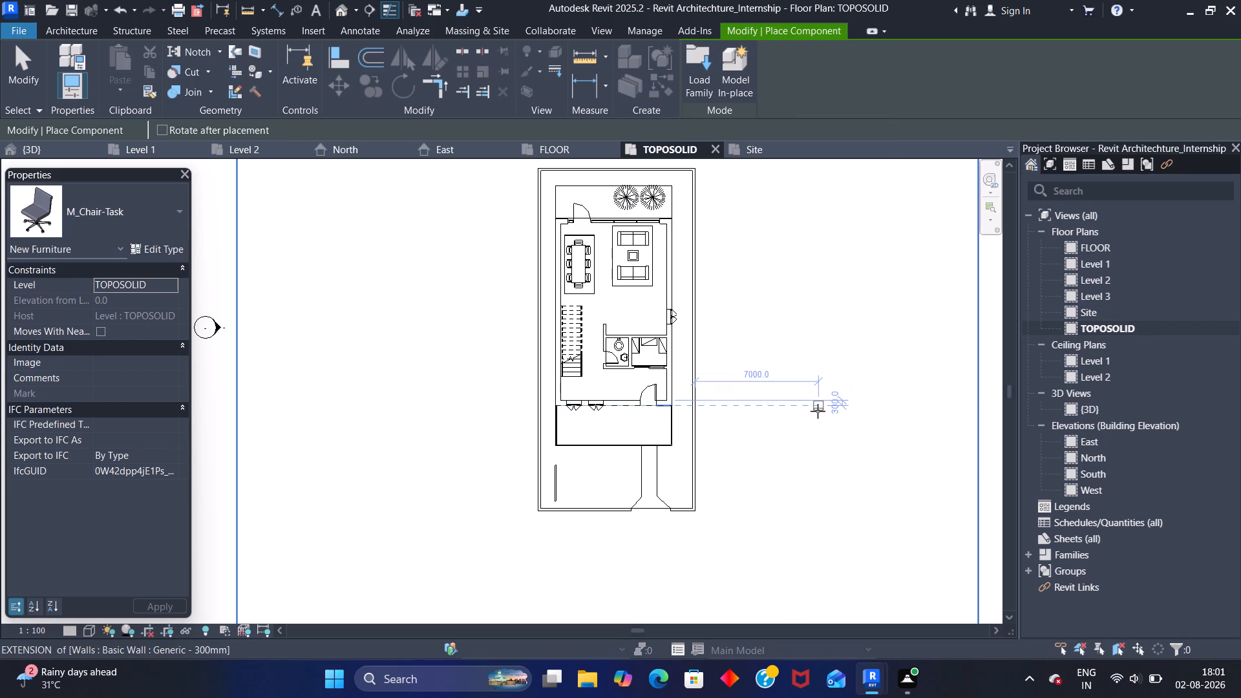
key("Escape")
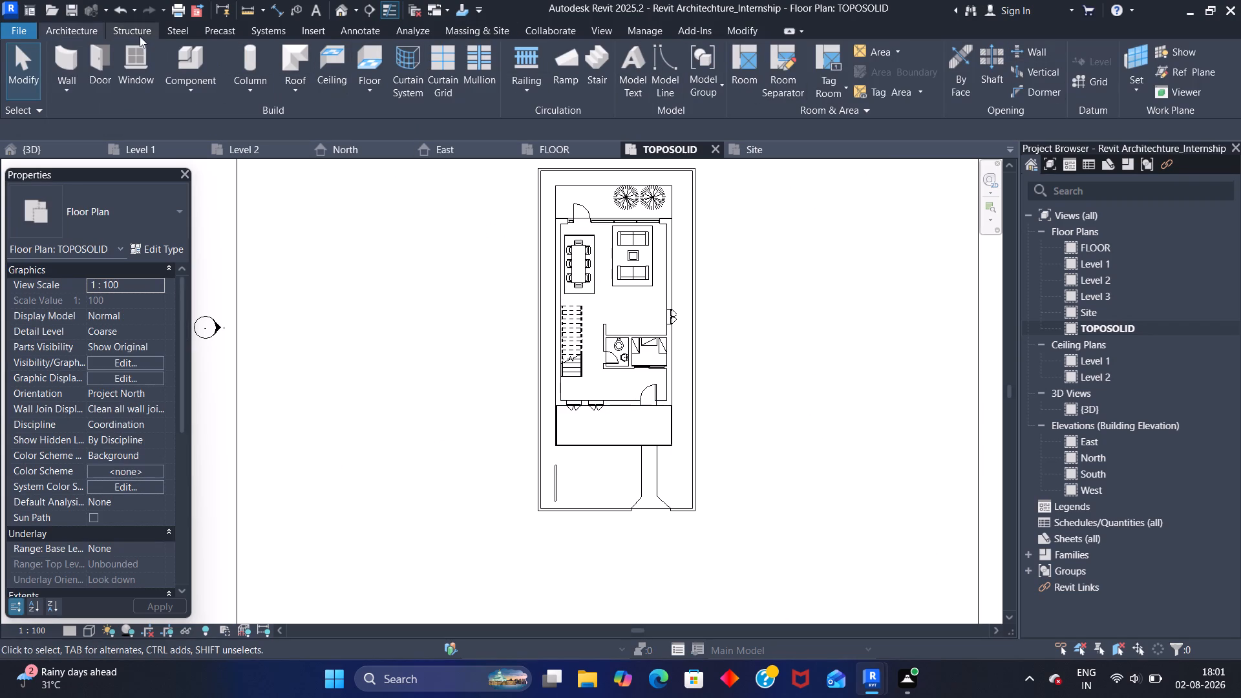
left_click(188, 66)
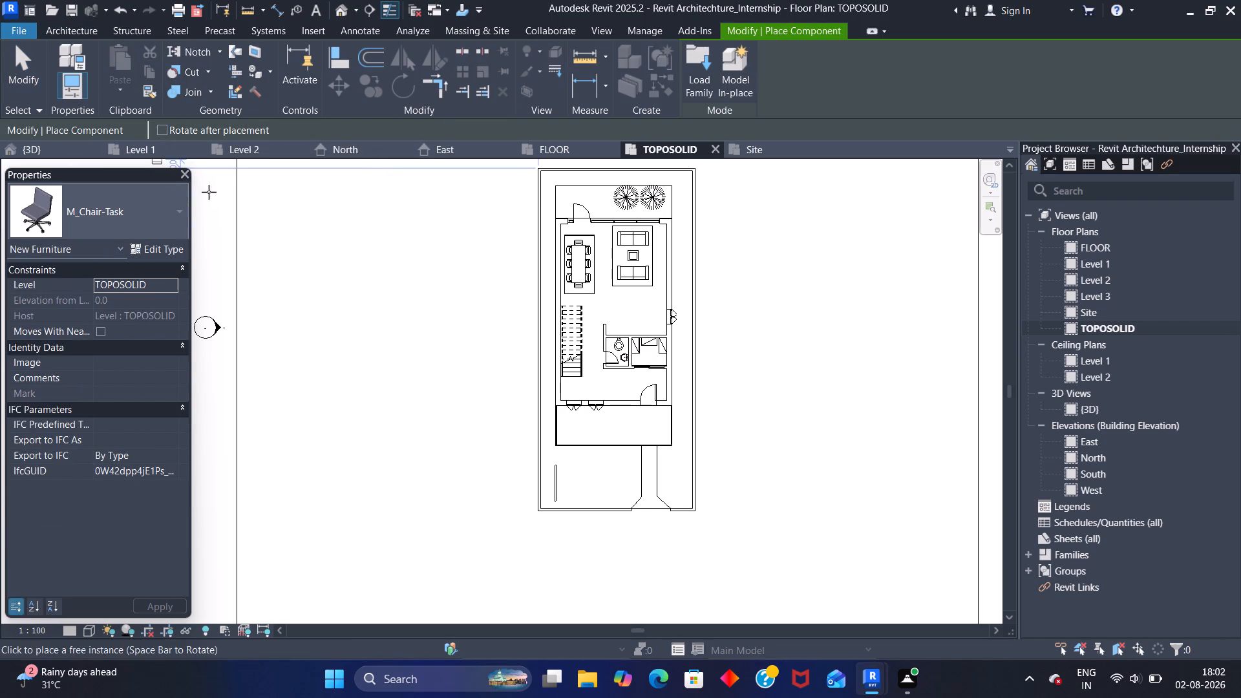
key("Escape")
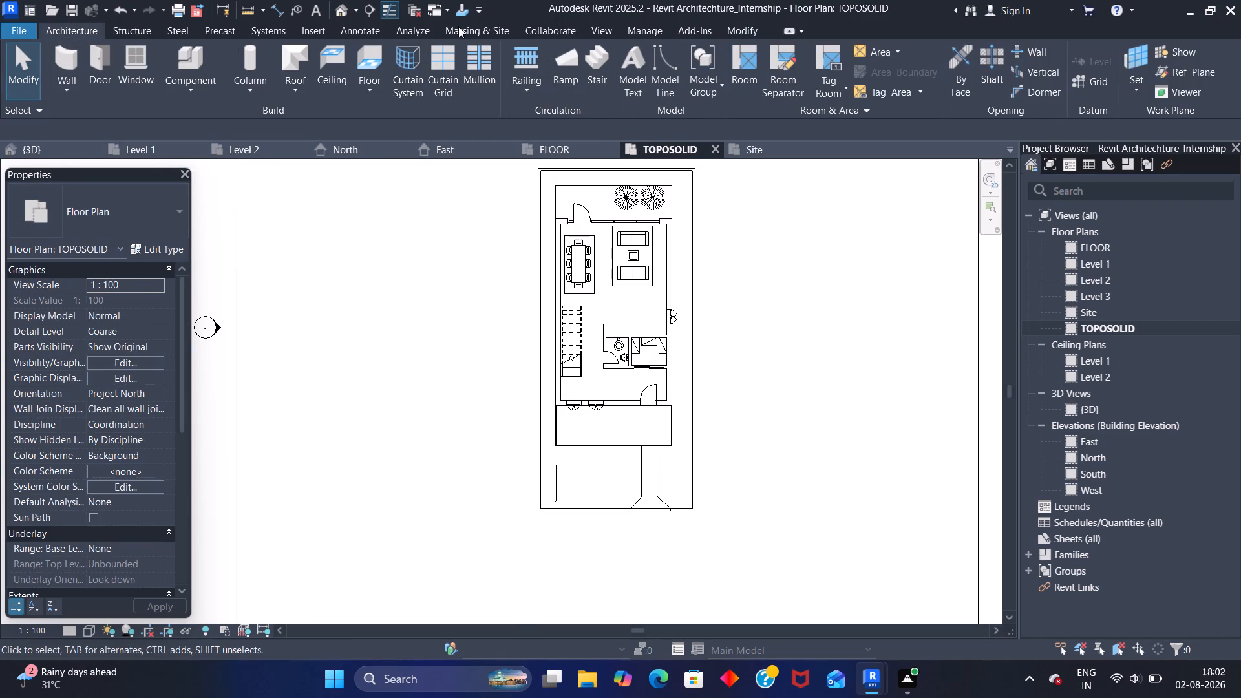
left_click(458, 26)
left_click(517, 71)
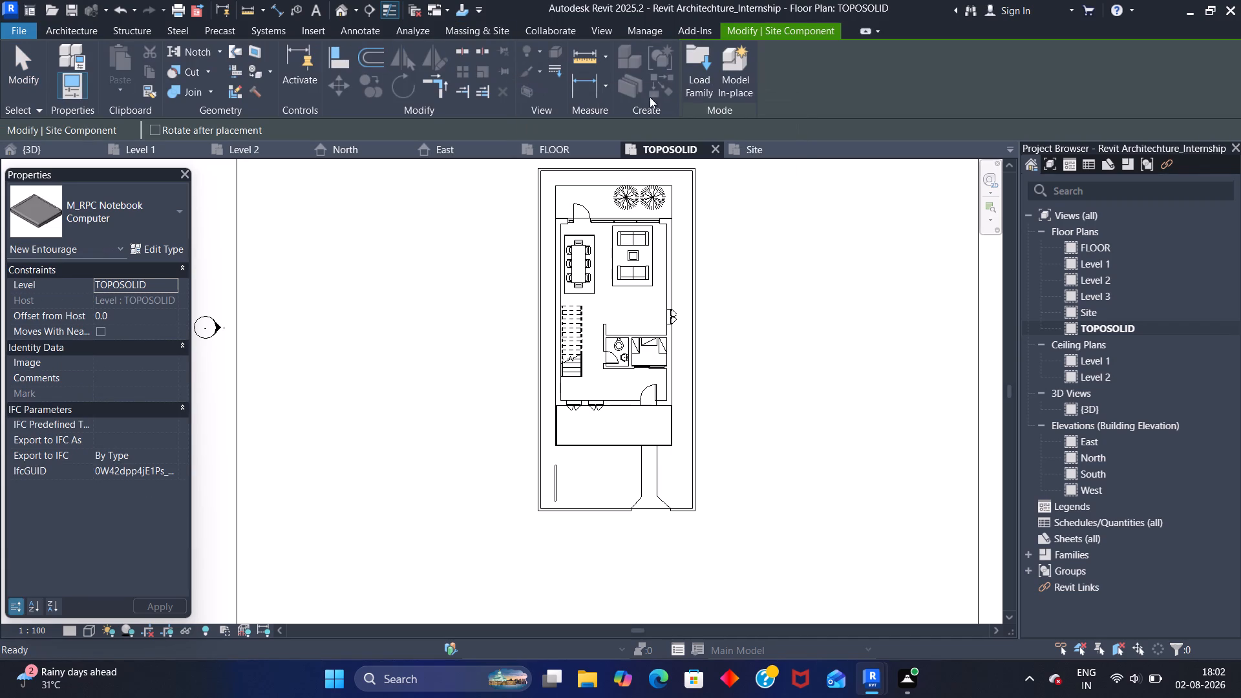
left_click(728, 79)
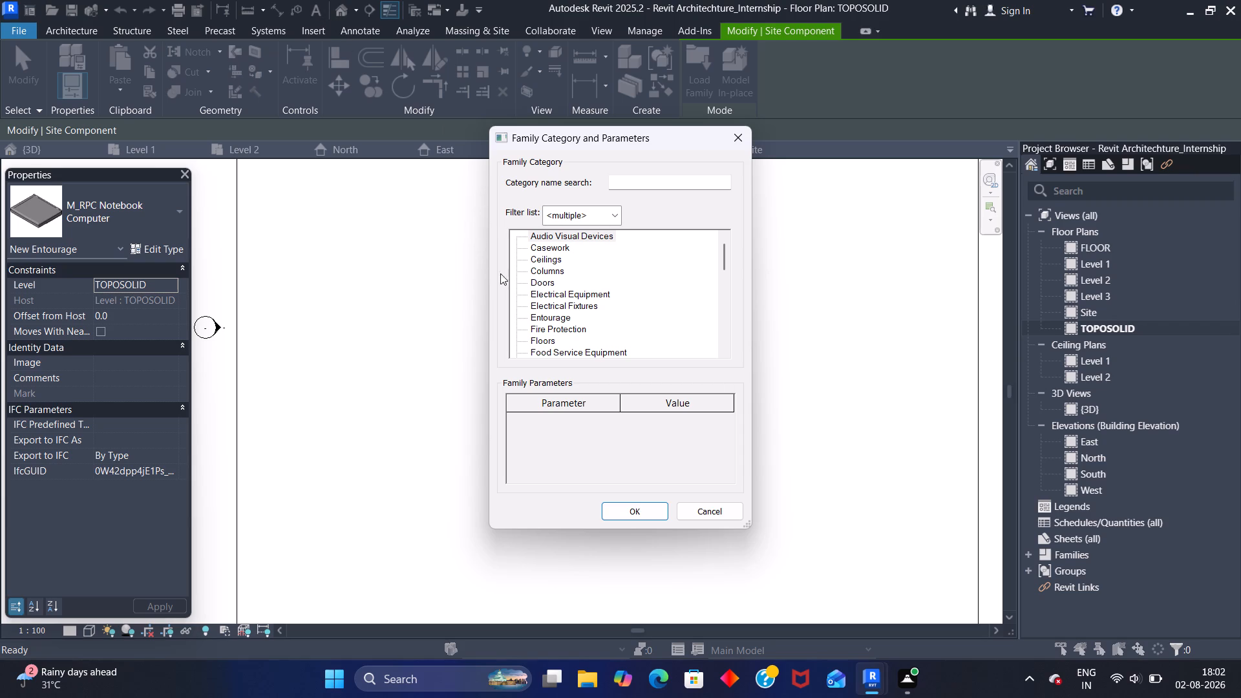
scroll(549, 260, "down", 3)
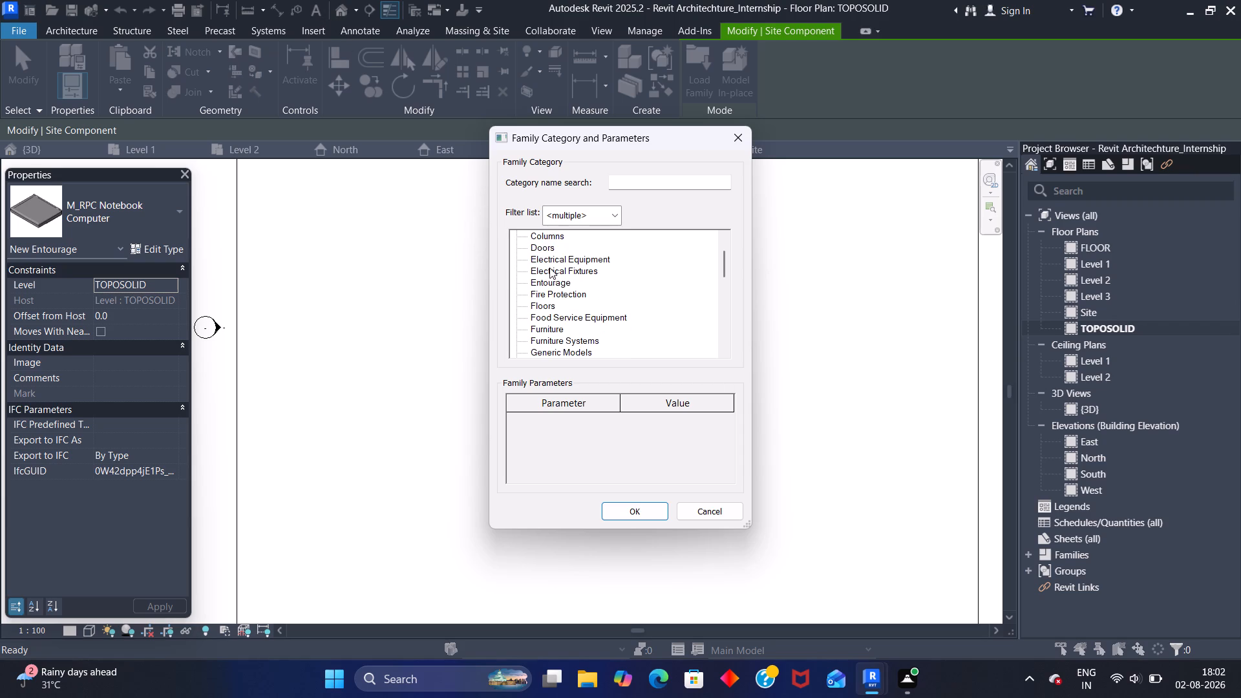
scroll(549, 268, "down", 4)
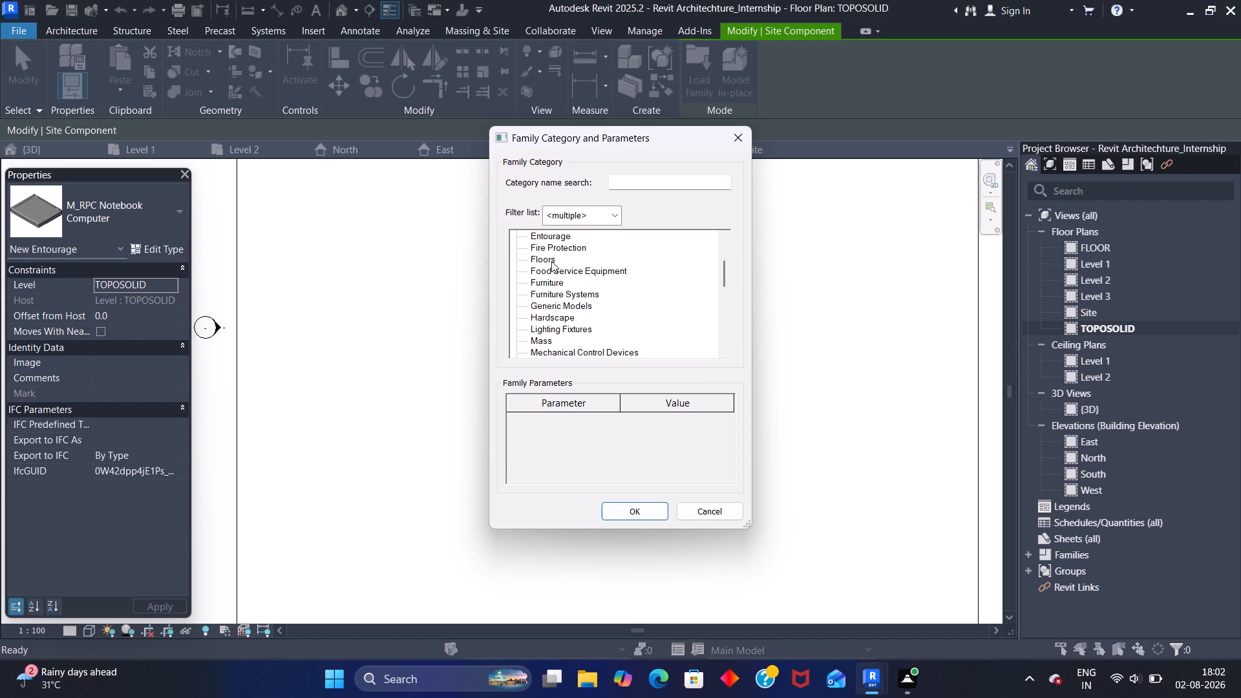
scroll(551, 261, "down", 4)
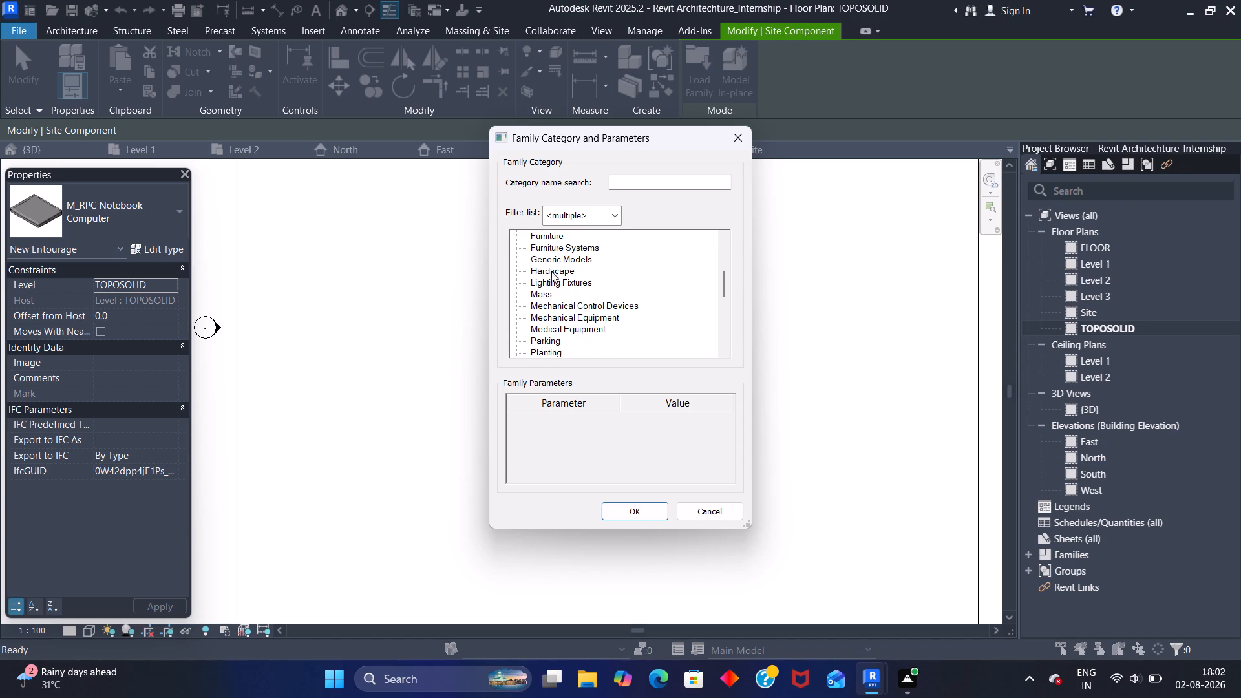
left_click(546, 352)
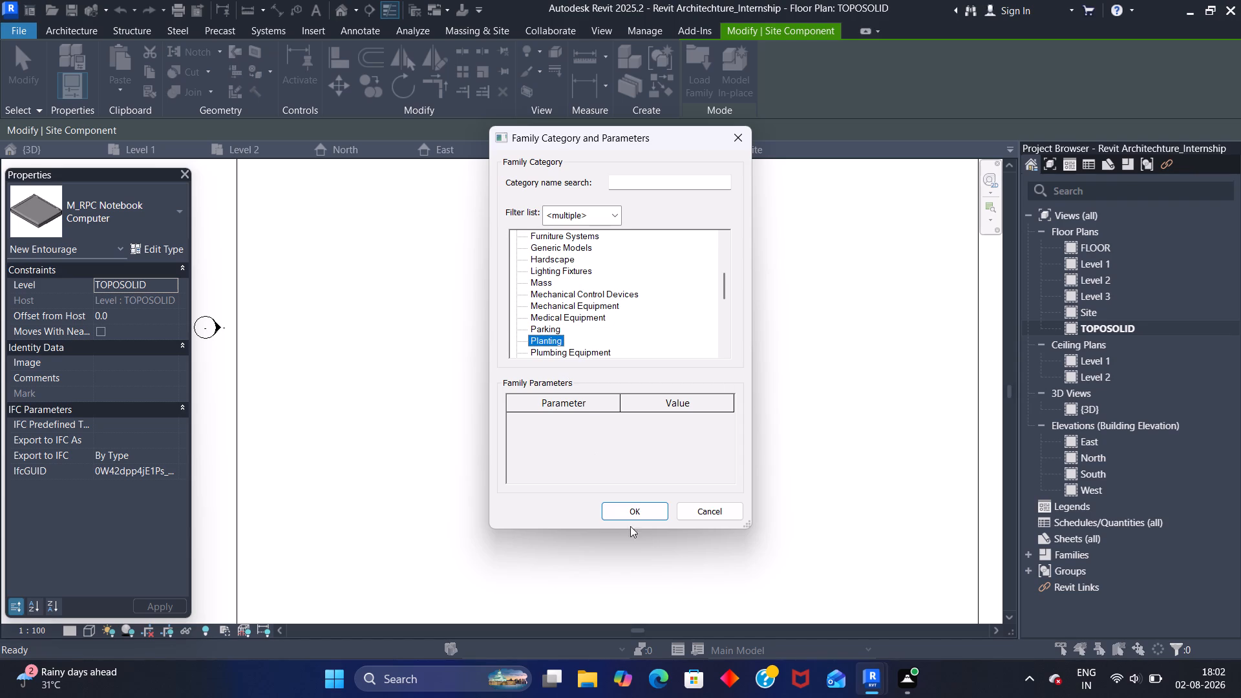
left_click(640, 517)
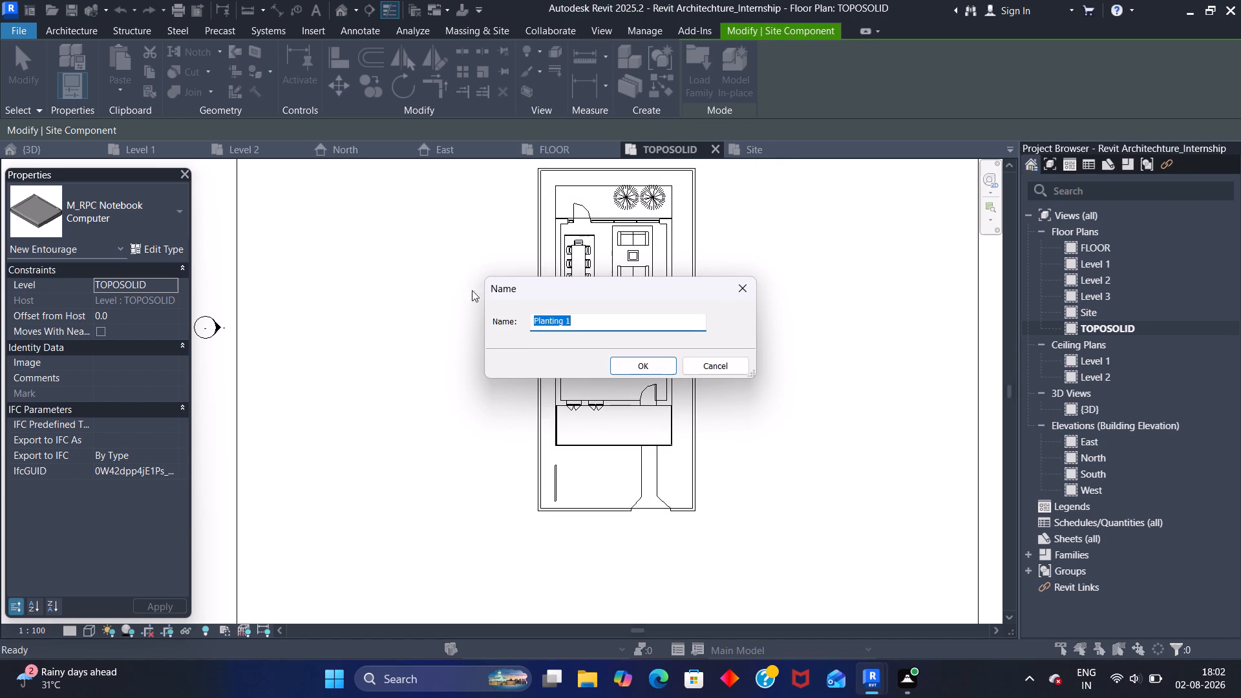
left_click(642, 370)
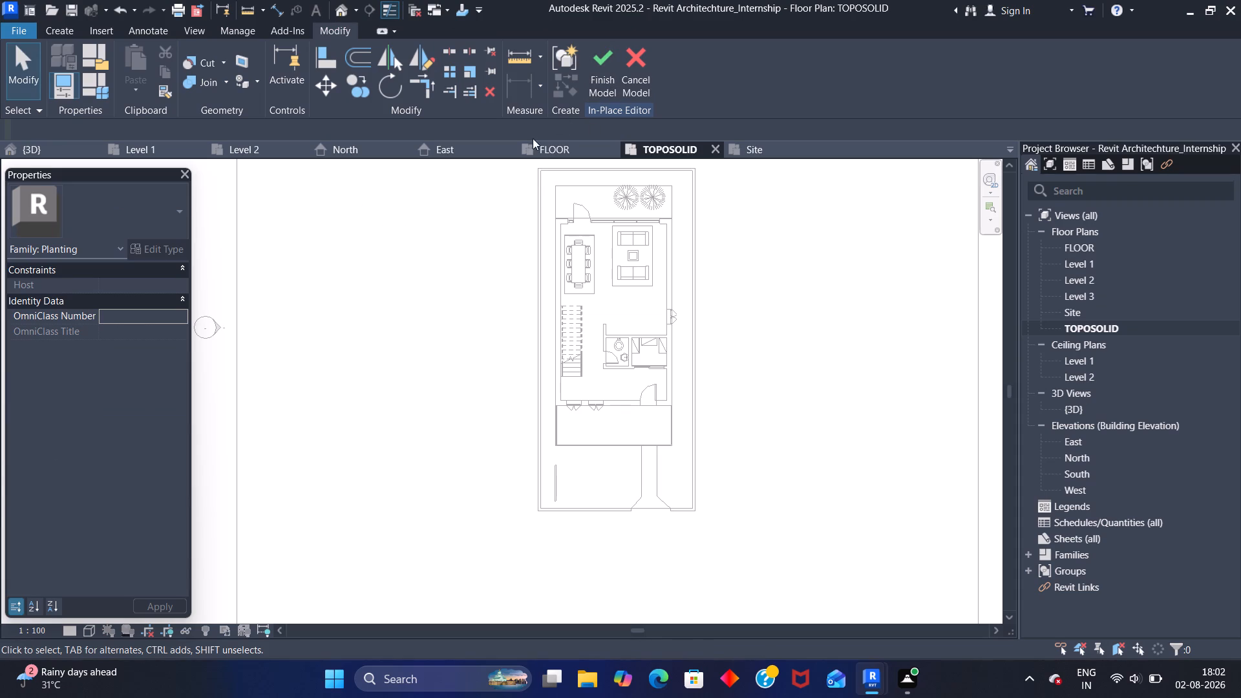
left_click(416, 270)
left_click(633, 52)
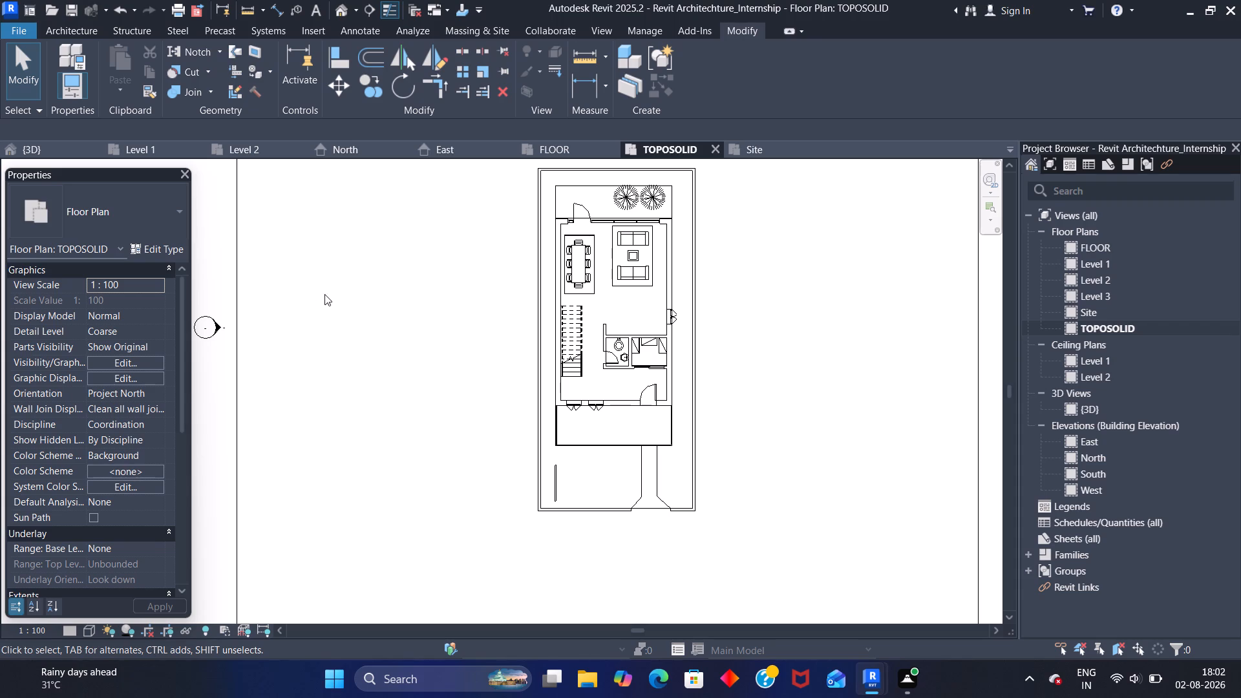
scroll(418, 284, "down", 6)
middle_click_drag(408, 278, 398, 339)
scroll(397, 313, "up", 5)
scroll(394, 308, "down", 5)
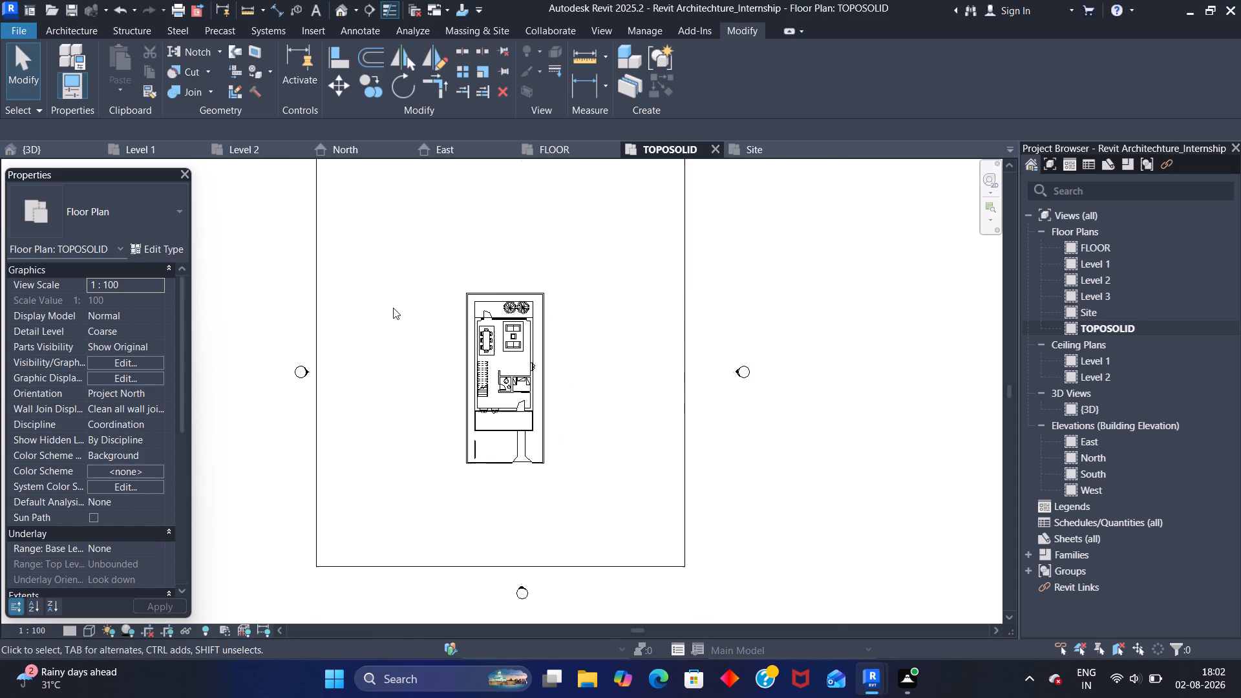
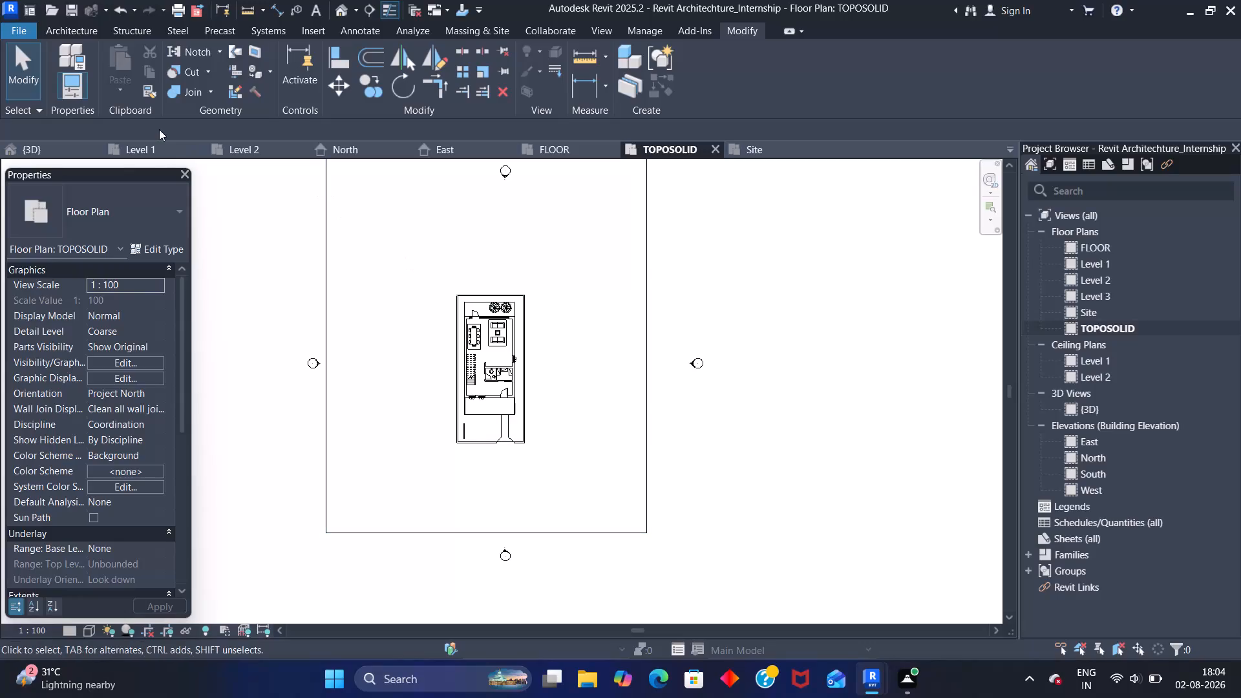
Start loading a component family, browse the US library to Planting, show thumbnails and preview the M_RPC Shrub and Conifer tree families.
left_click(83, 36)
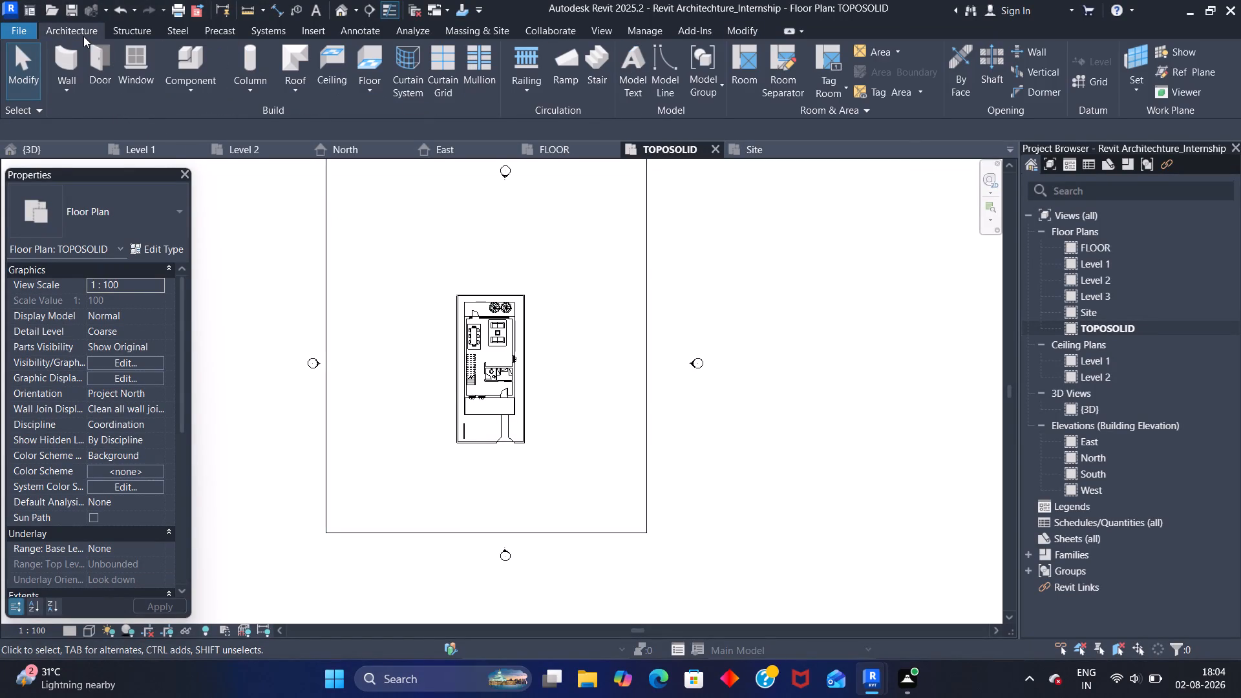
left_click(193, 59)
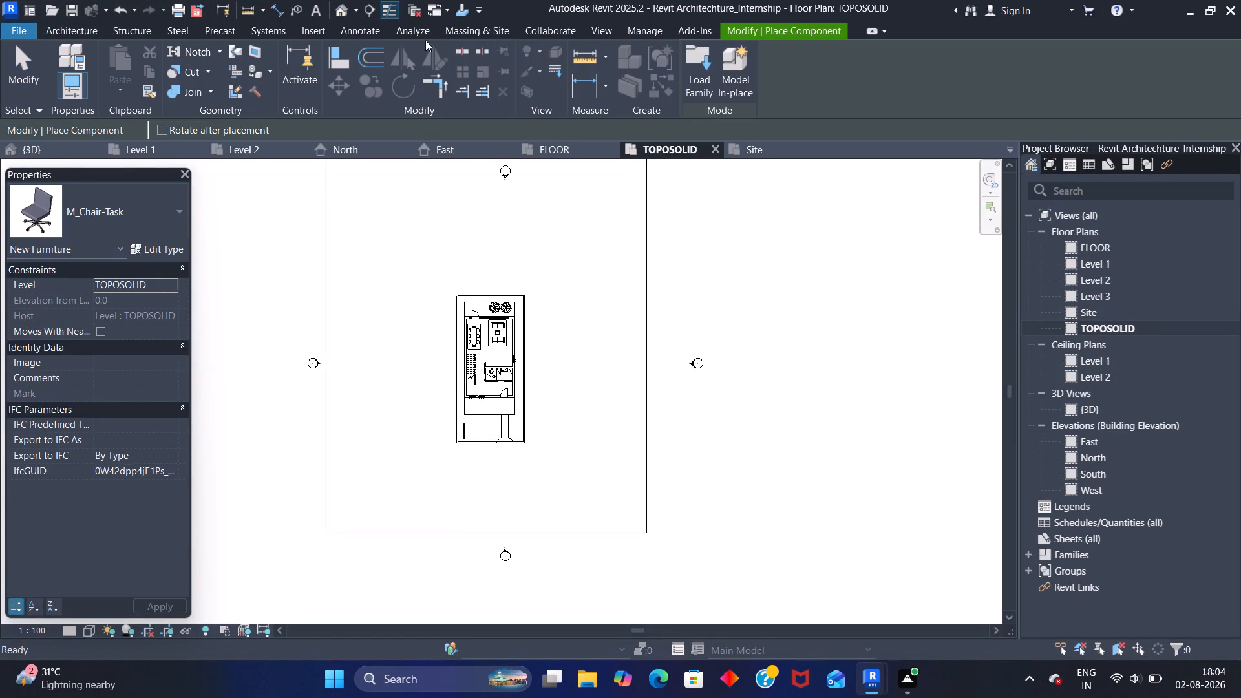
left_click(708, 77)
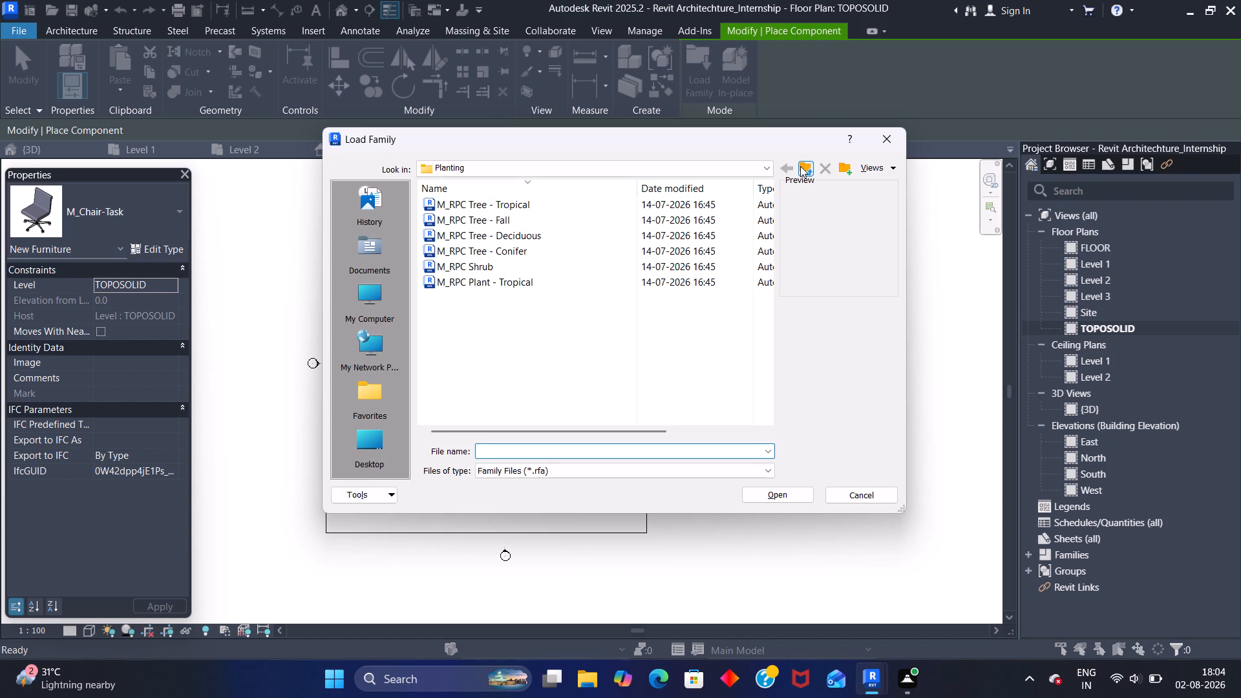
left_click(800, 166)
scroll(643, 369, "down", 6)
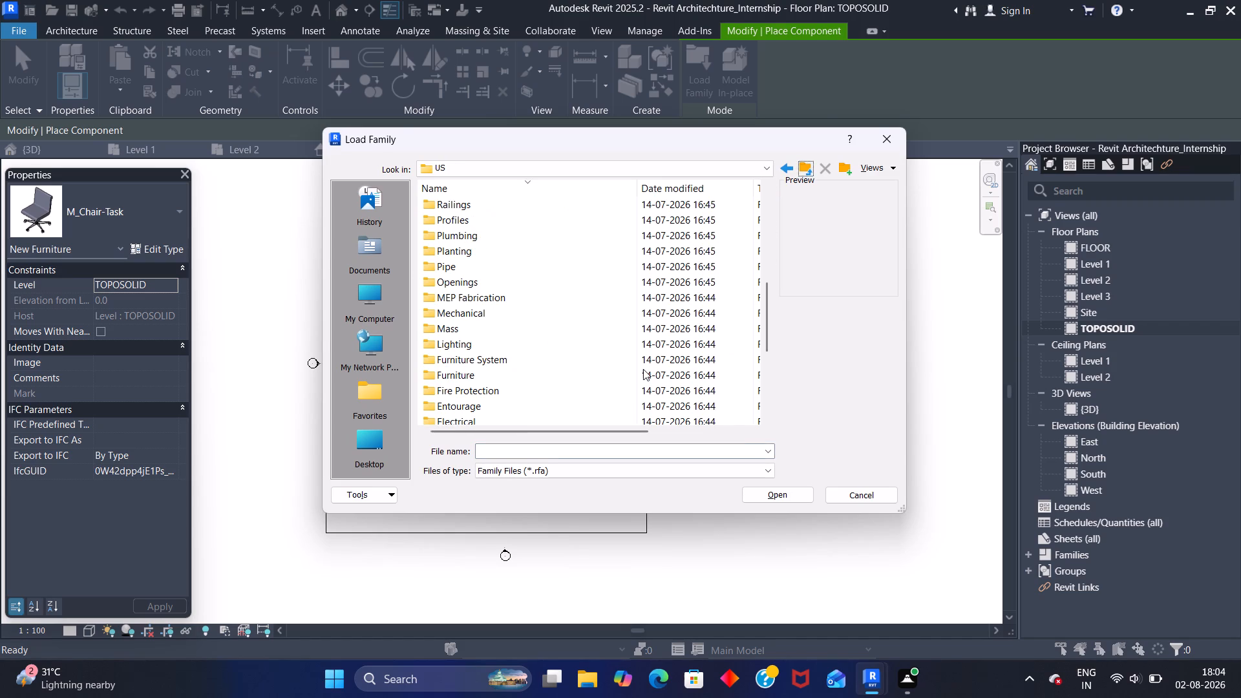
scroll(571, 232, "up", 6)
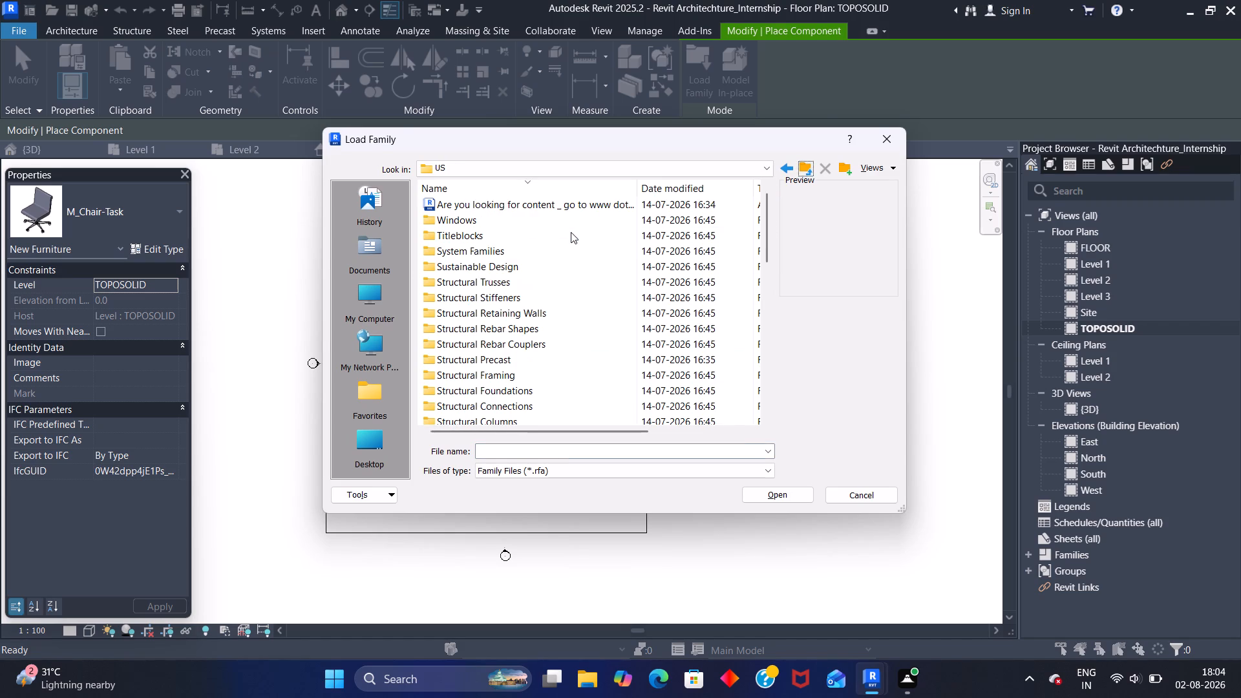
left_click(462, 185)
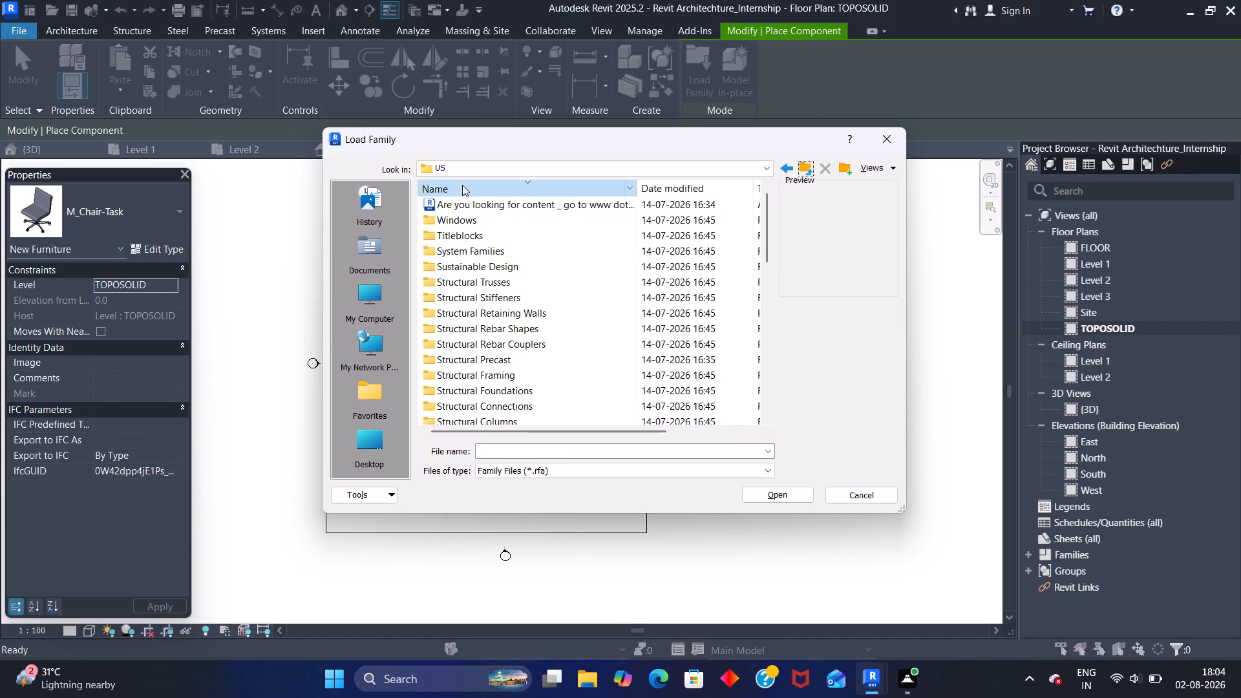
scroll(483, 307, "down", 15)
scroll(483, 294, "up", 2)
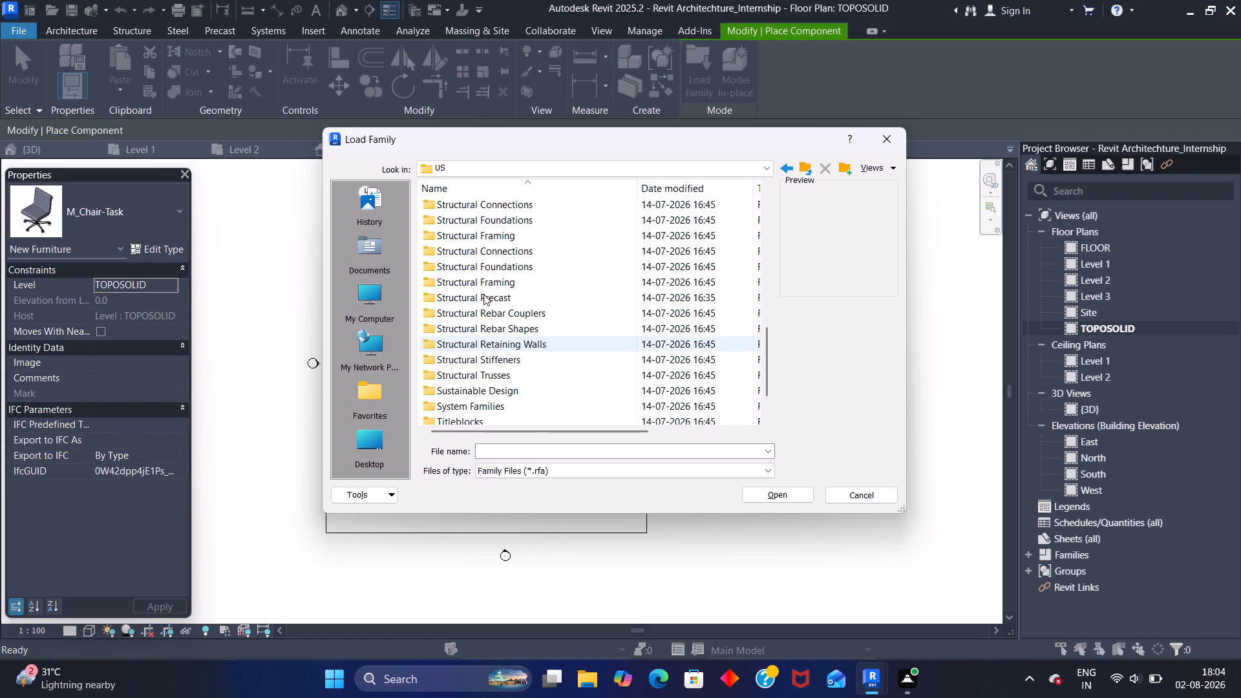
scroll(483, 294, "up", 2)
scroll(487, 218, "up", 1)
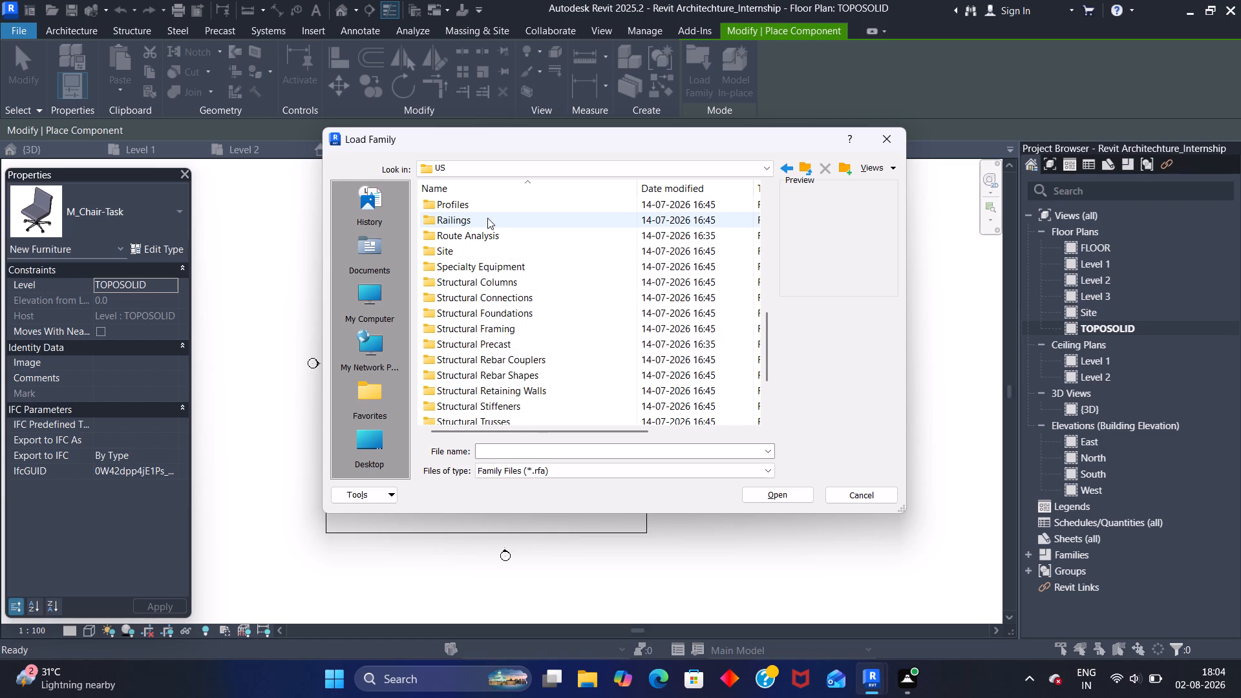
scroll(487, 218, "up", 1)
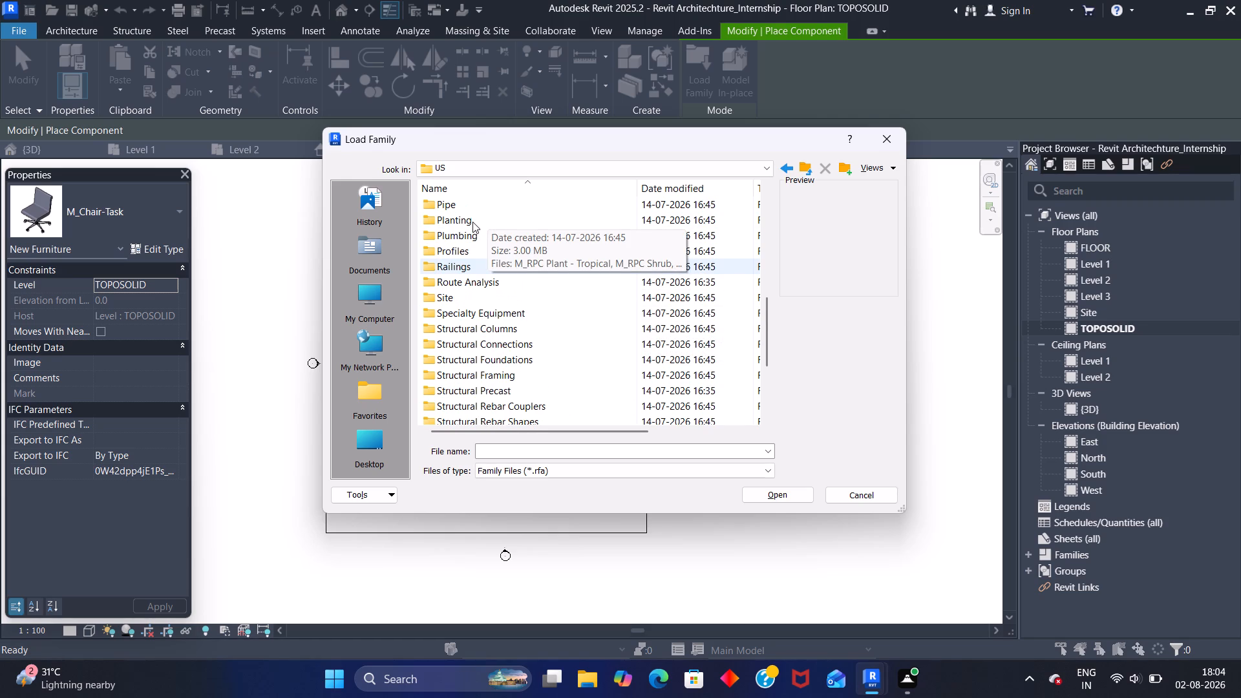
double_click(472, 222)
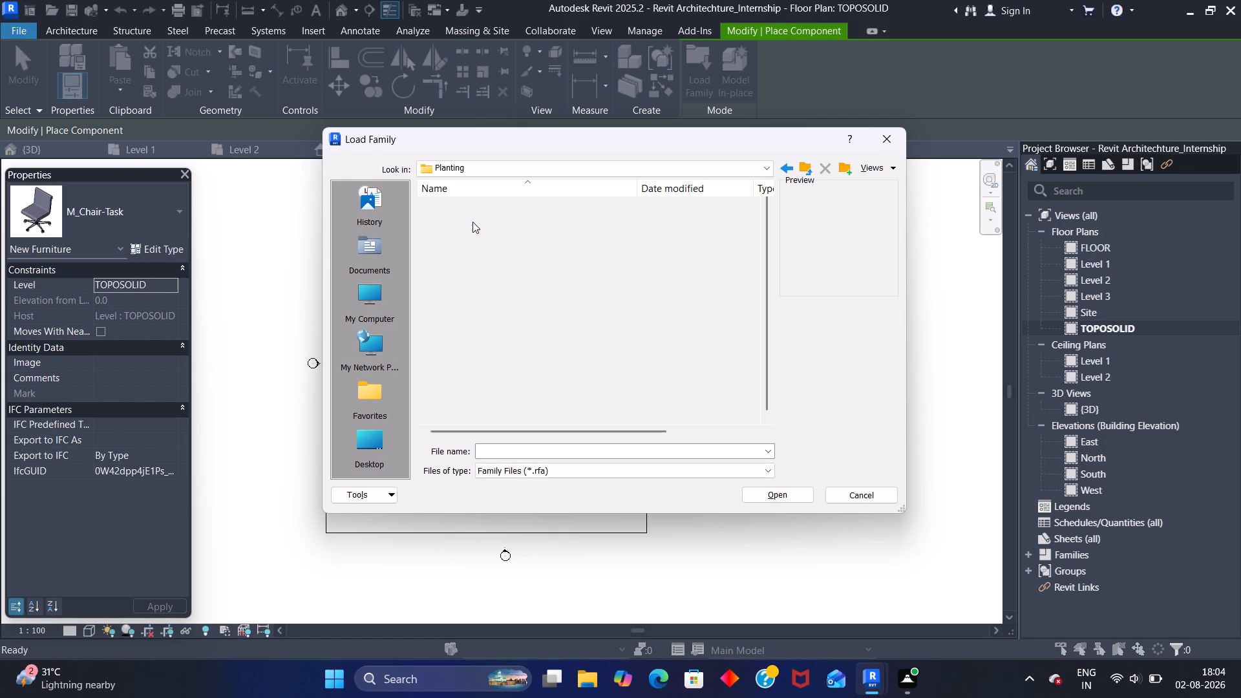
left_click(860, 162)
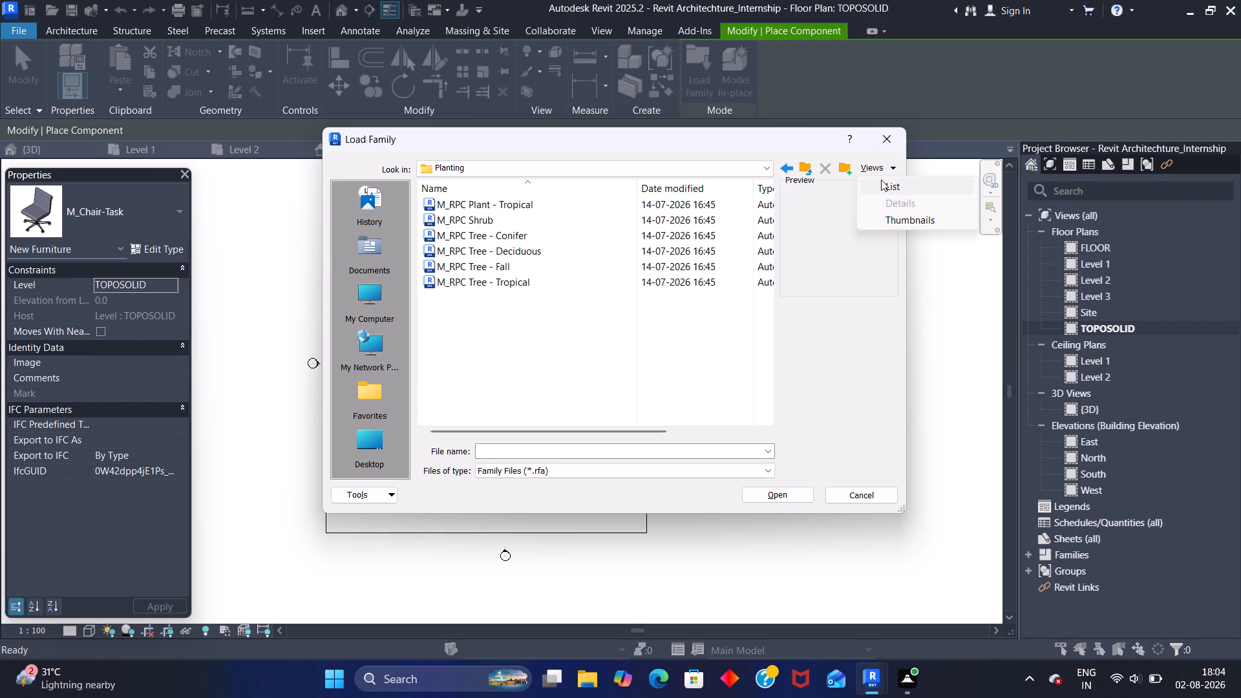
left_click(904, 220)
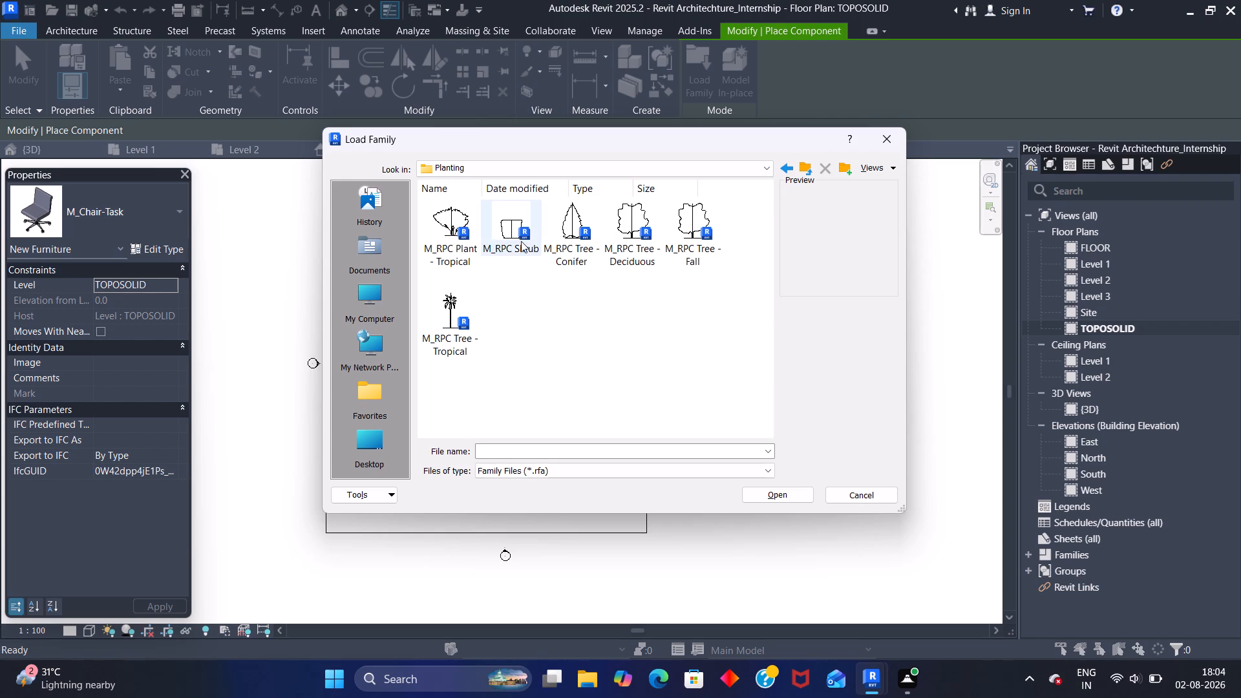
left_click(518, 241)
left_click(580, 241)
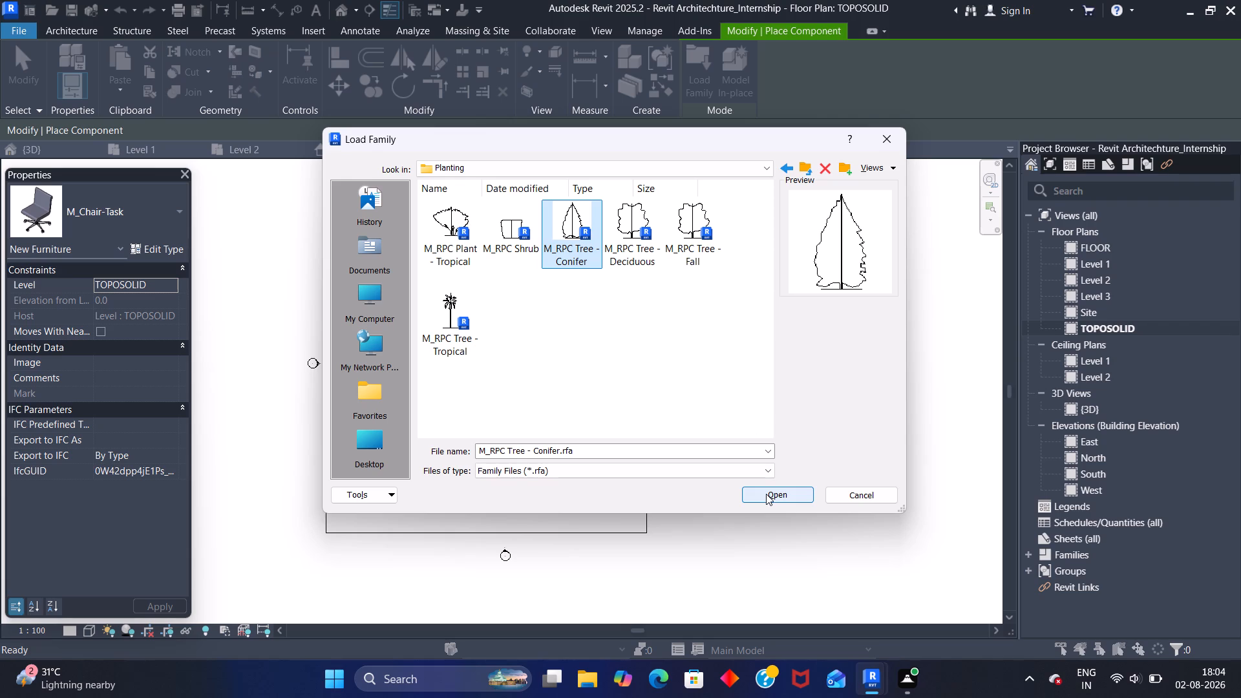
Go back to the US library folder and examine its family folders in list and thumbnail views.
left_click(876, 162)
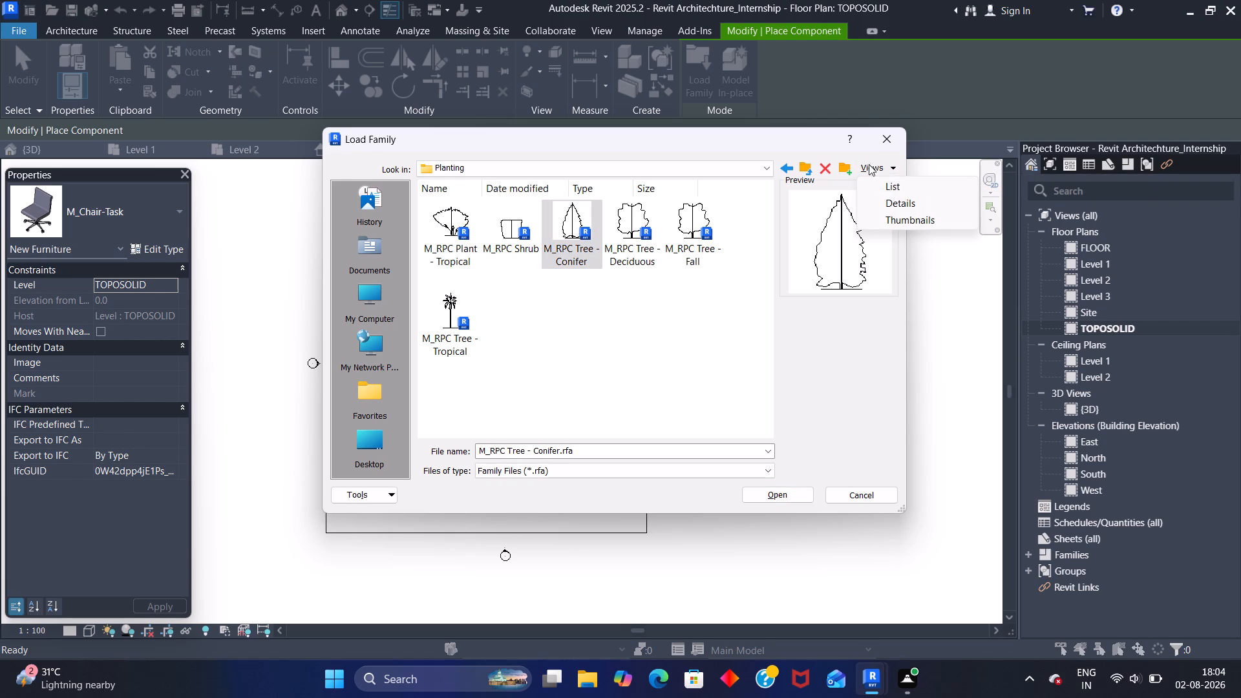
left_click(789, 166)
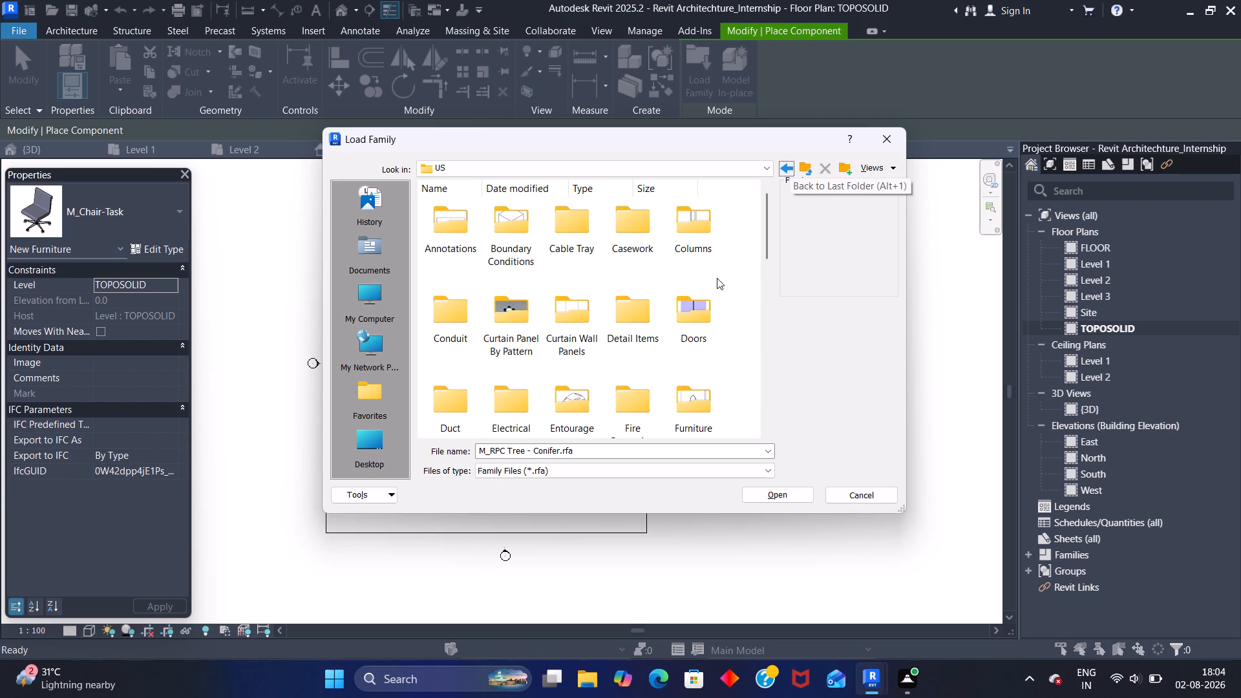
left_click(881, 169)
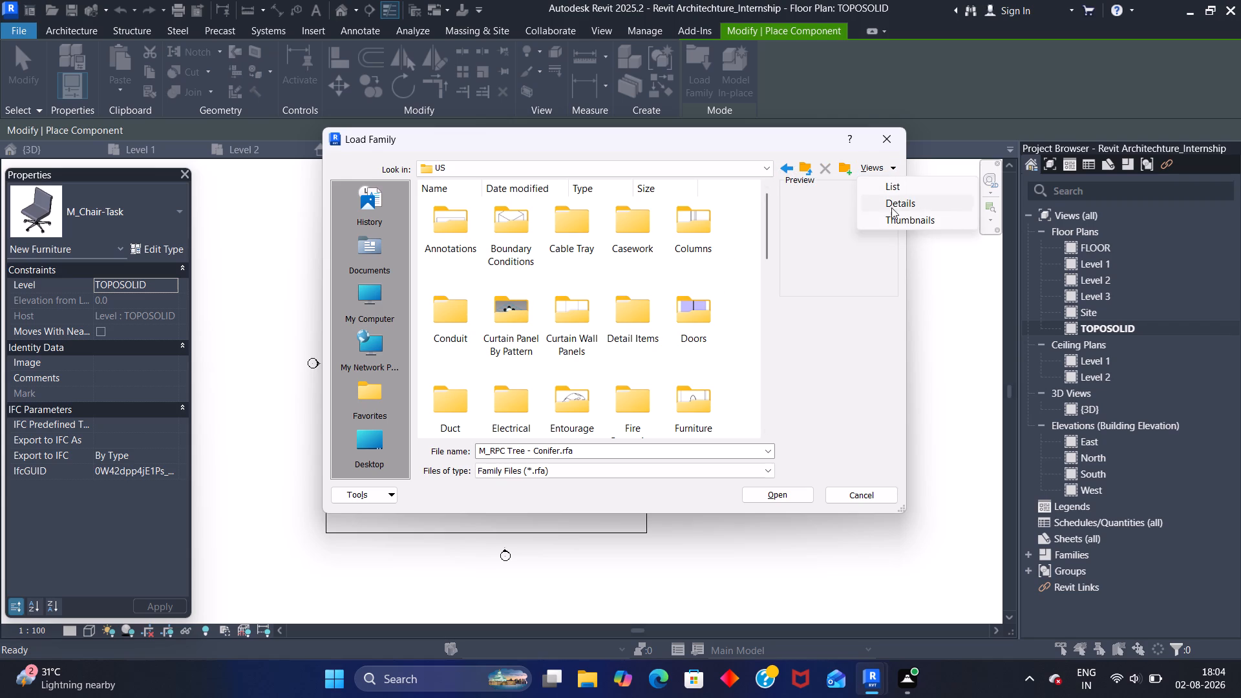
left_click(893, 219)
left_click_drag(890, 174, 898, 180)
left_click(898, 180)
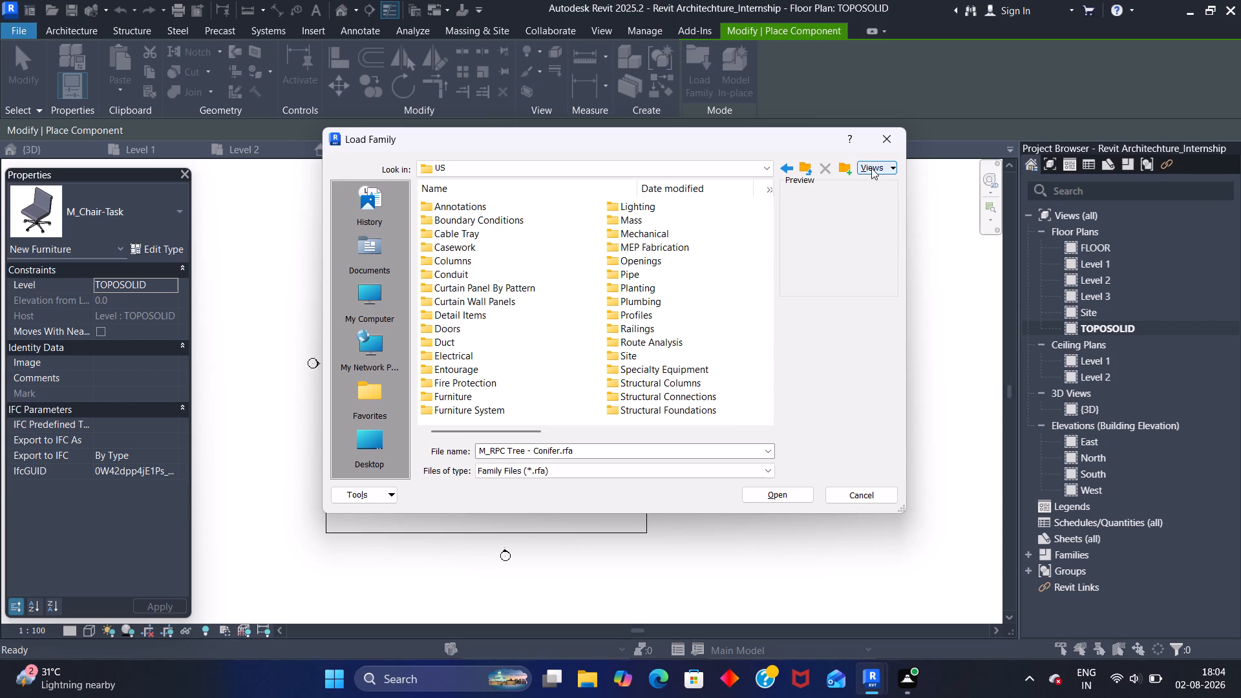
left_click(871, 168)
left_click(892, 220)
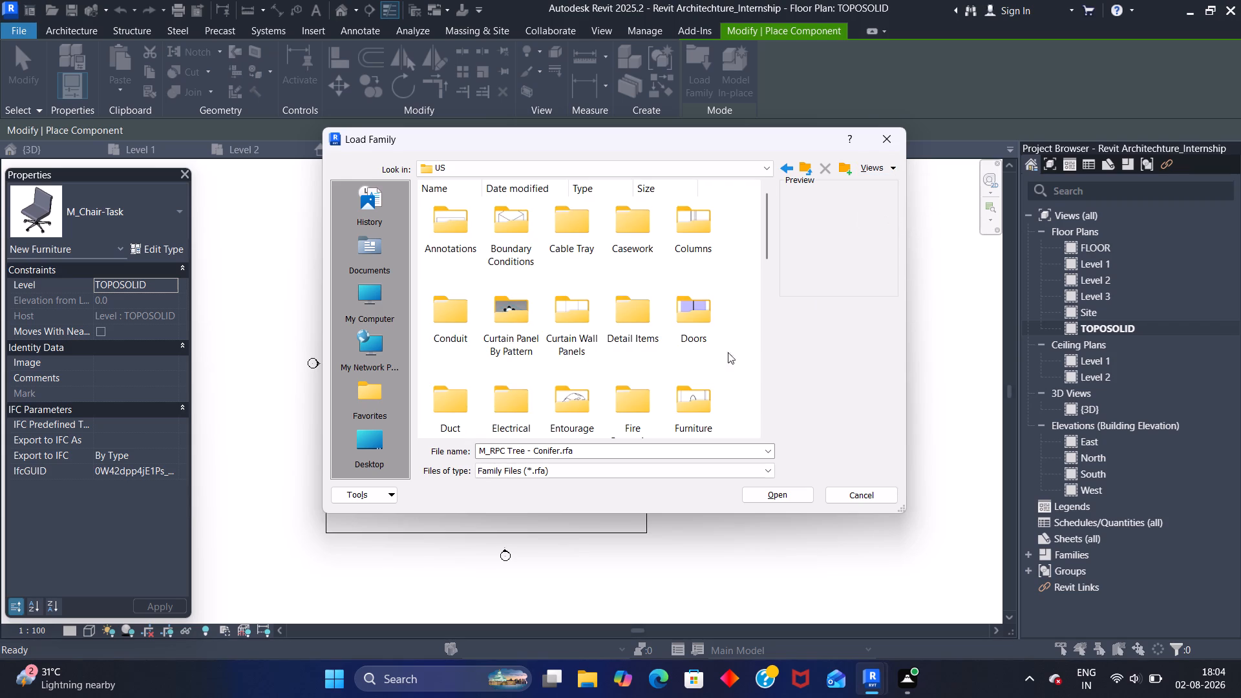
Load the M_RPC Tree - Deciduous family from the Planting folder, overwriting the existing version and its parameter values, without saving the project.
double_click(577, 298)
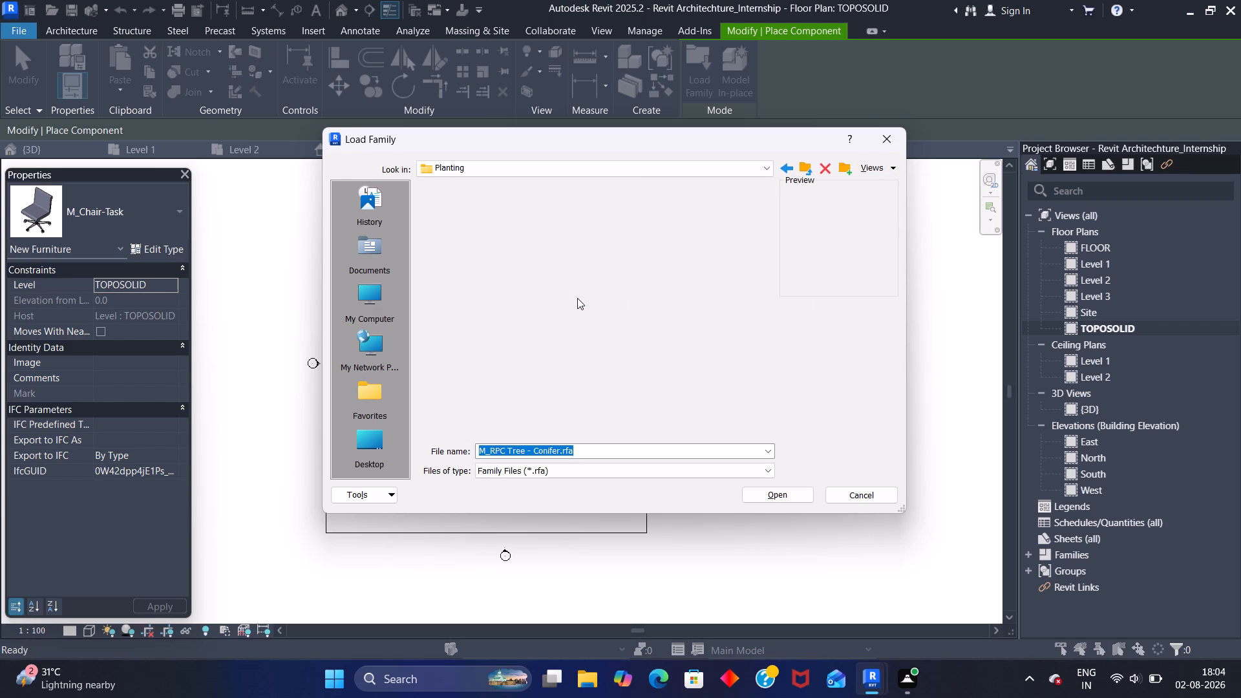
left_click(607, 253)
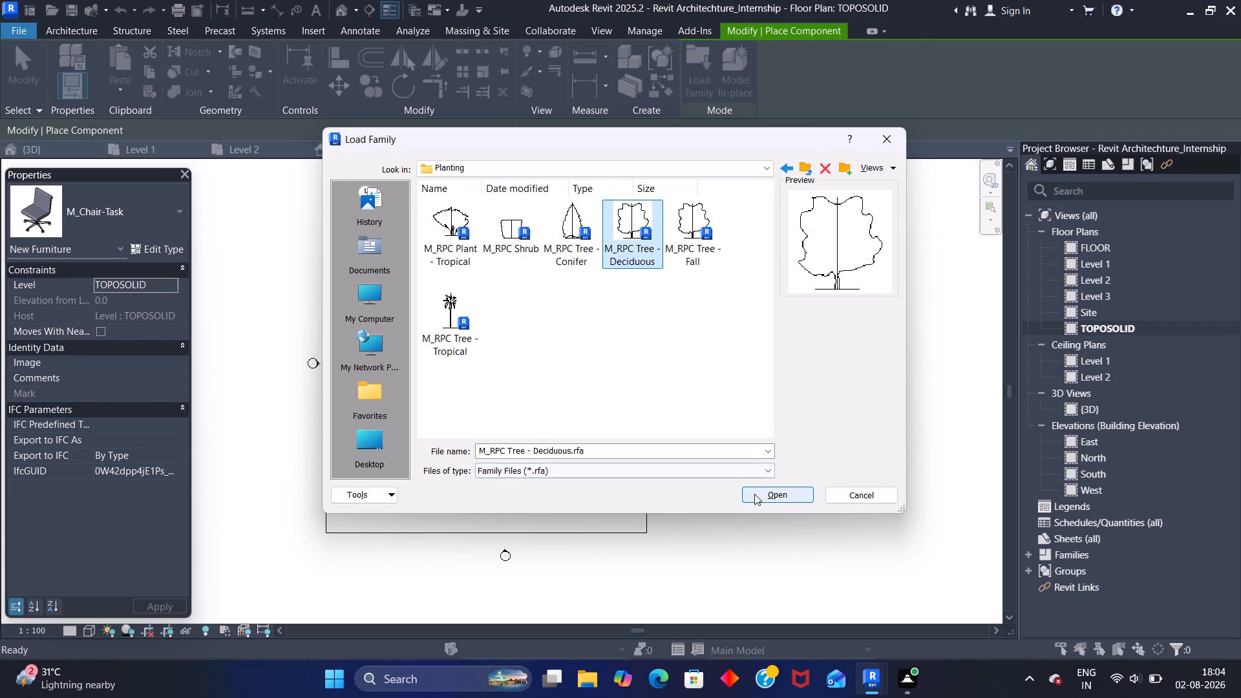
left_click(755, 496)
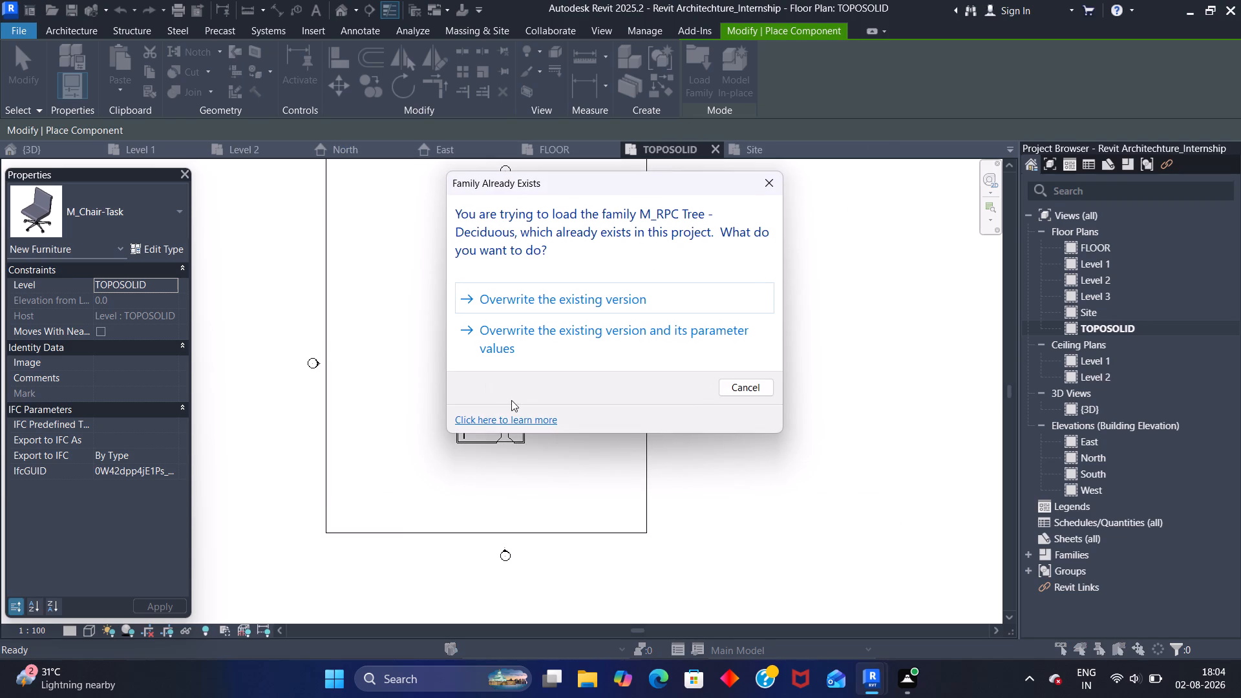
left_click(533, 361)
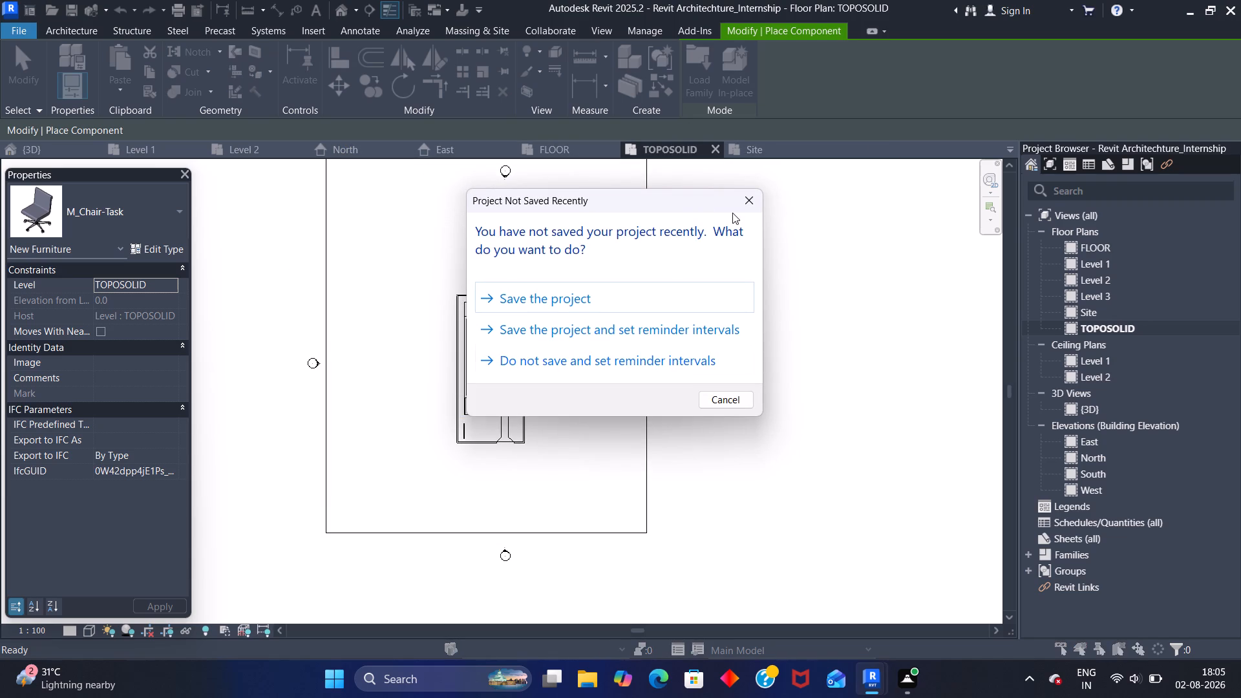
left_click(752, 203)
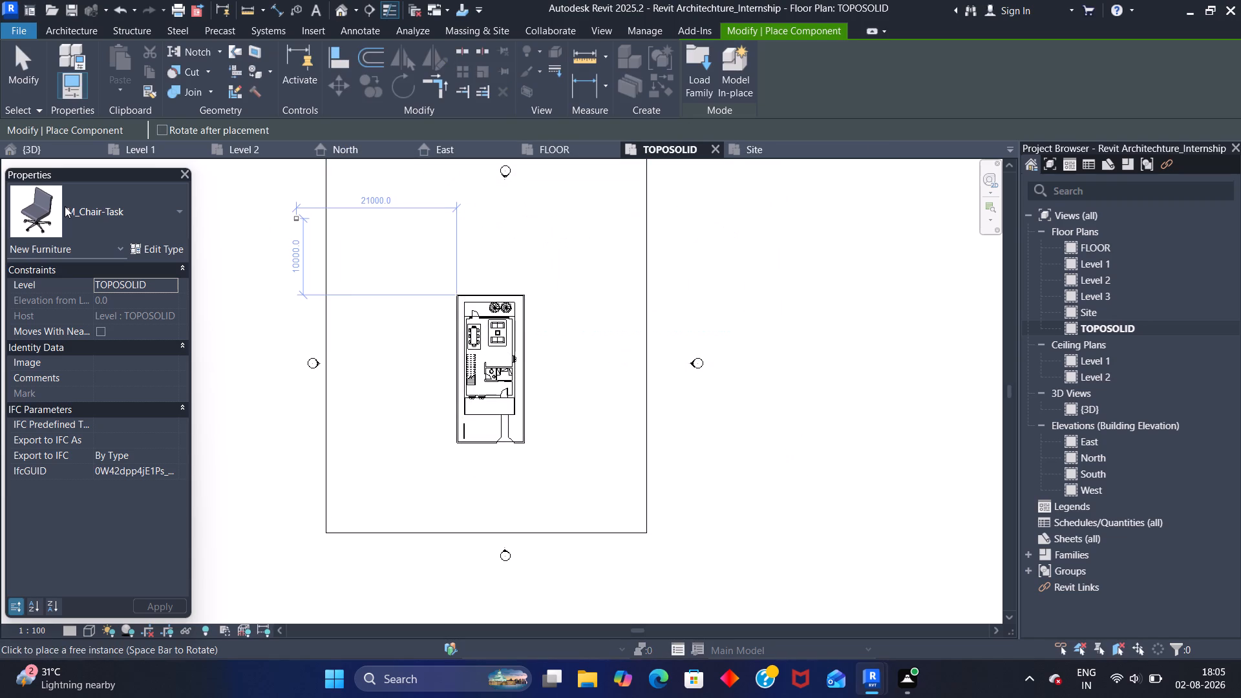
Place an M_RPC Shrub of type Century - 0.56 Meters on the toposolid, about 1300 mm east of the boundary wall.
left_click(65, 206)
scroll(74, 330, "up", 17)
scroll(74, 330, "down", 15)
scroll(74, 330, "up", 3)
scroll(74, 330, "down", 1)
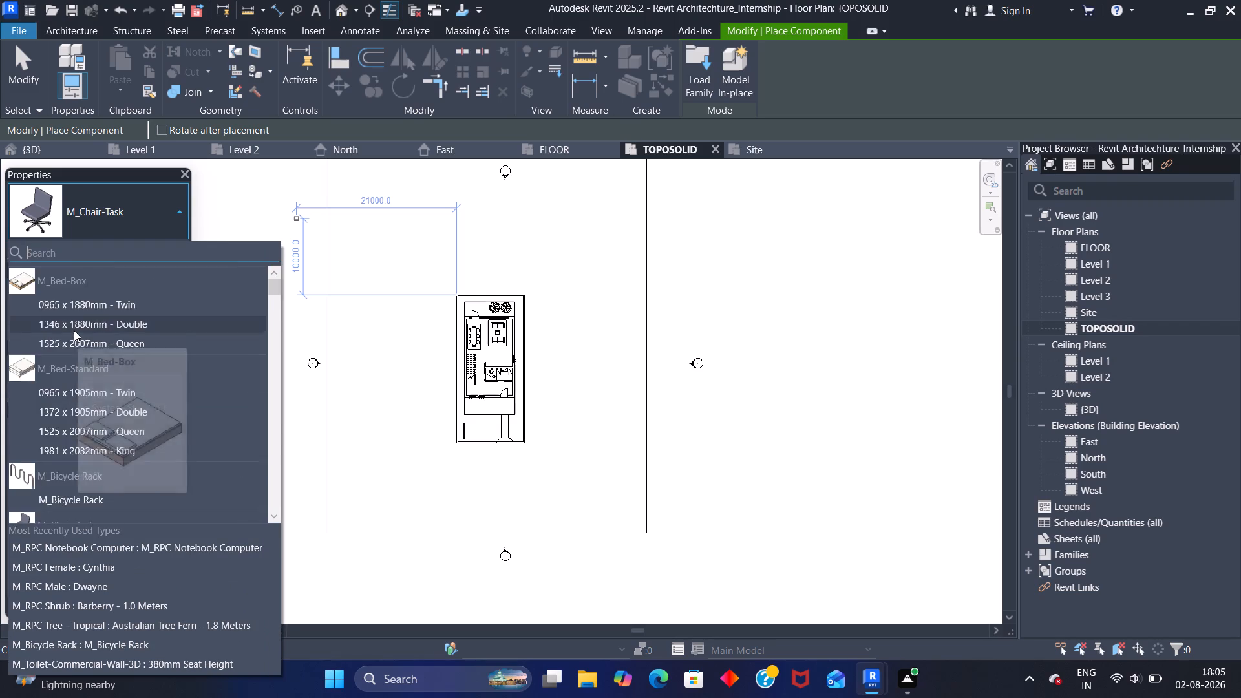
scroll(74, 330, "down", 1)
scroll(74, 330, "up", 1)
scroll(74, 330, "down", 1)
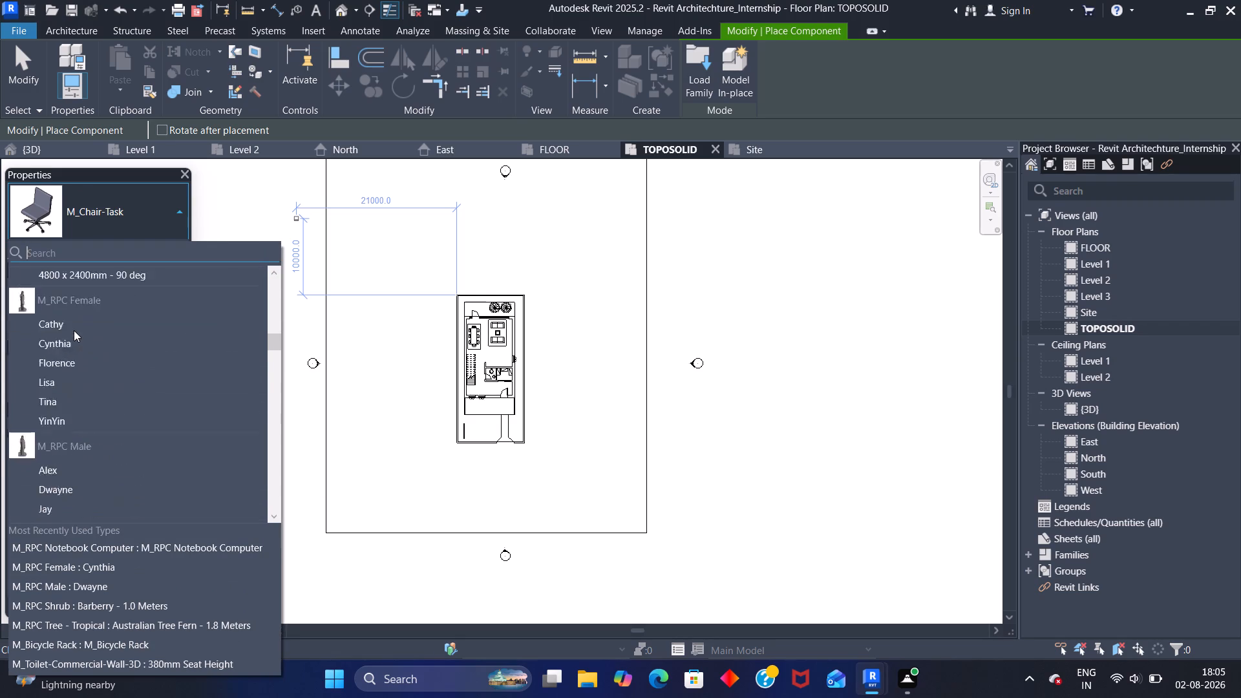
scroll(74, 330, "down", 2)
scroll(74, 330, "up", 1)
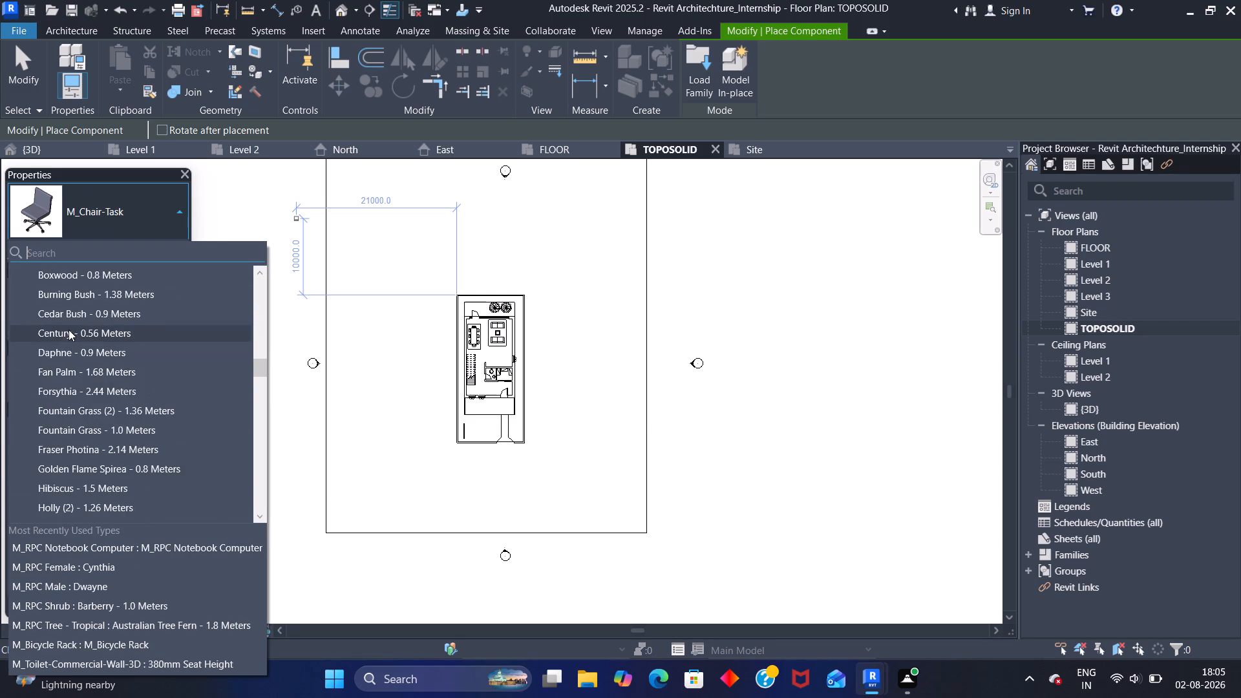
left_click(69, 330)
scroll(509, 366, "up", 5)
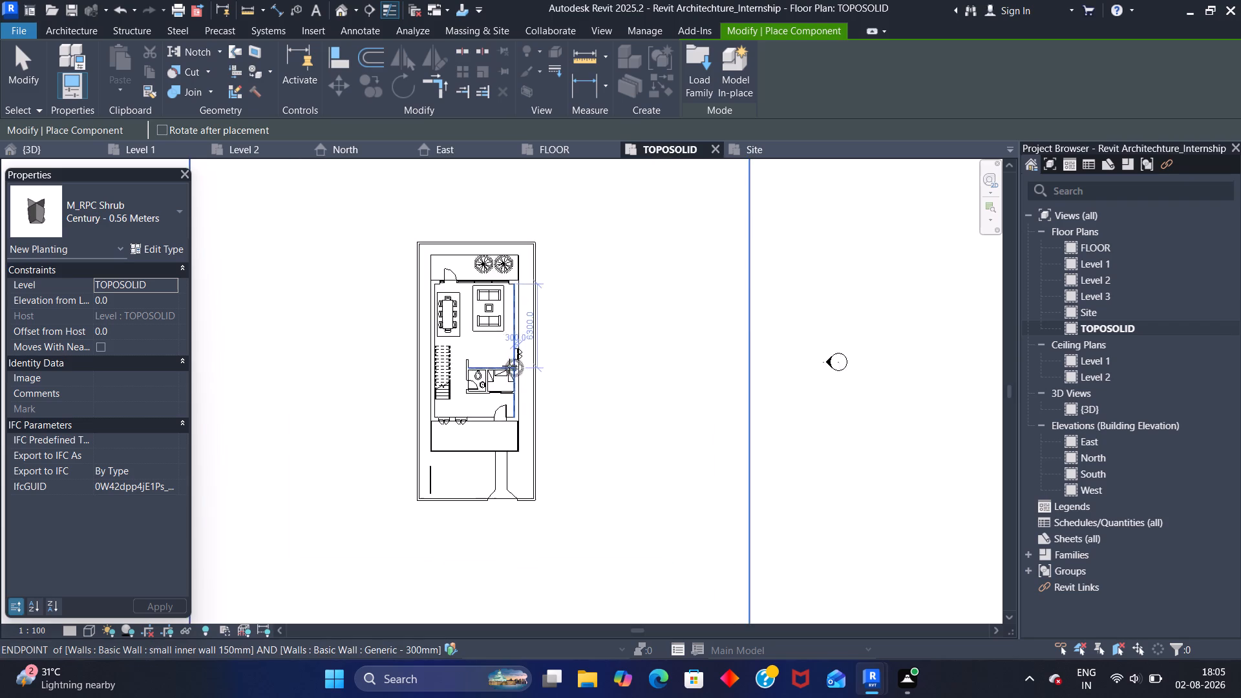
scroll(509, 366, "up", 11)
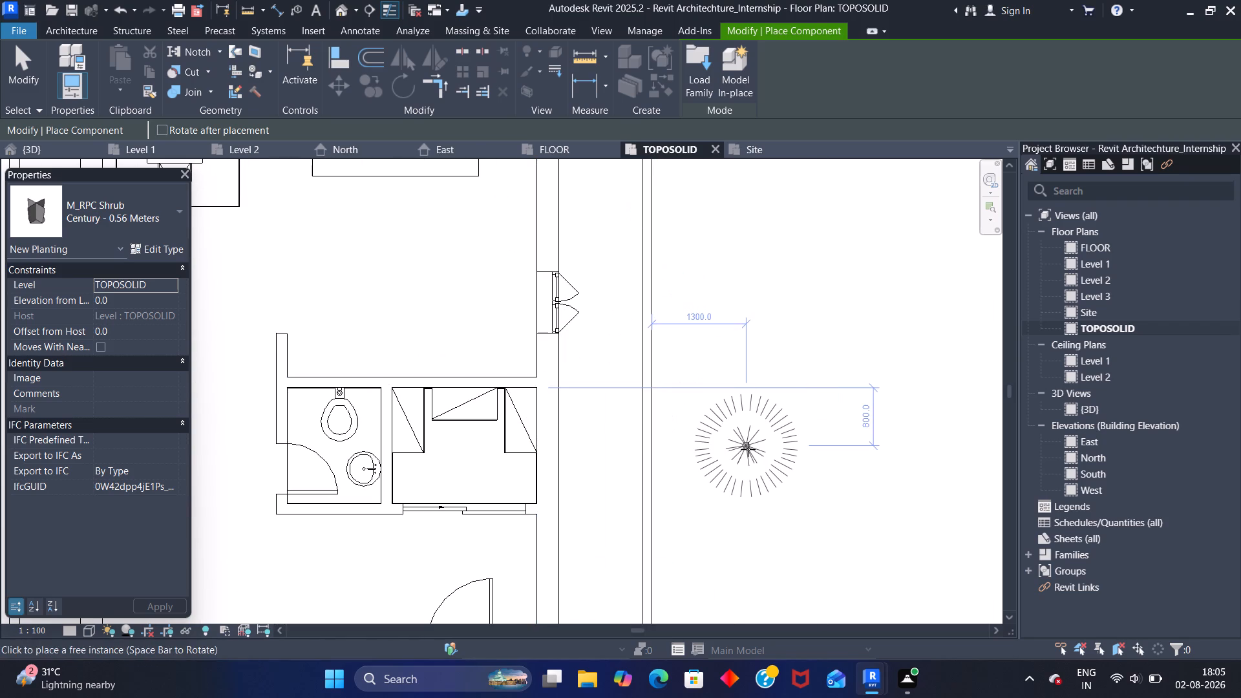
left_click(748, 449)
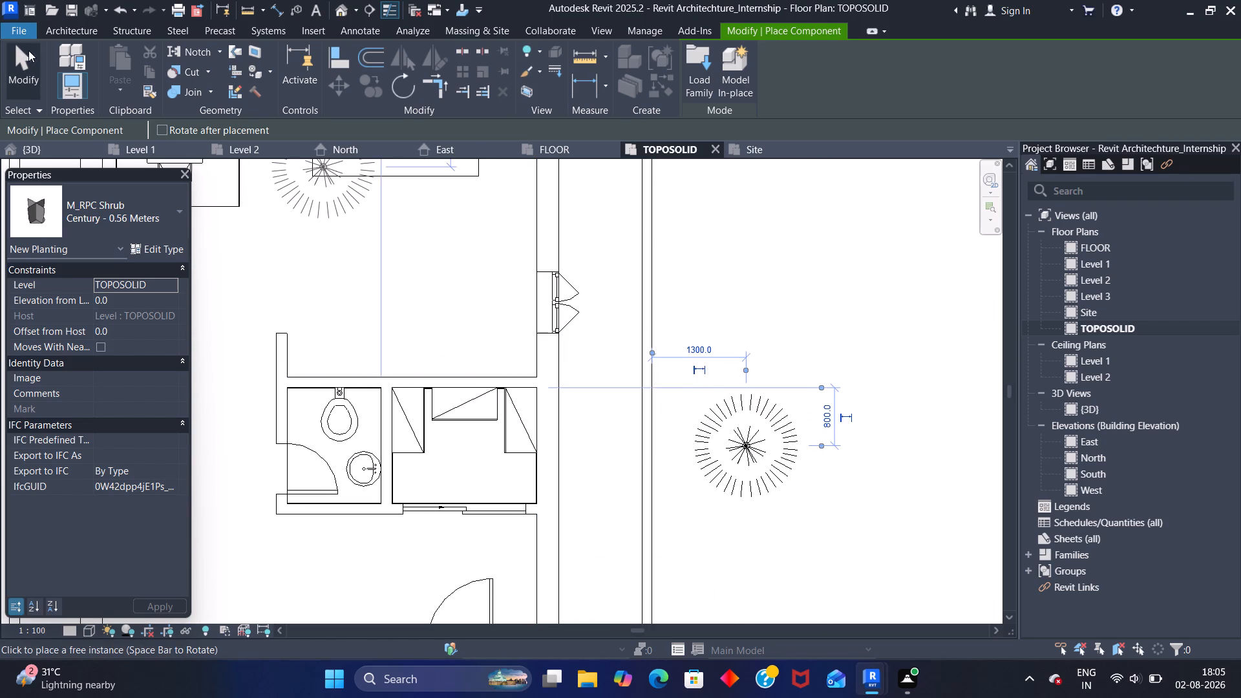
left_click(22, 61)
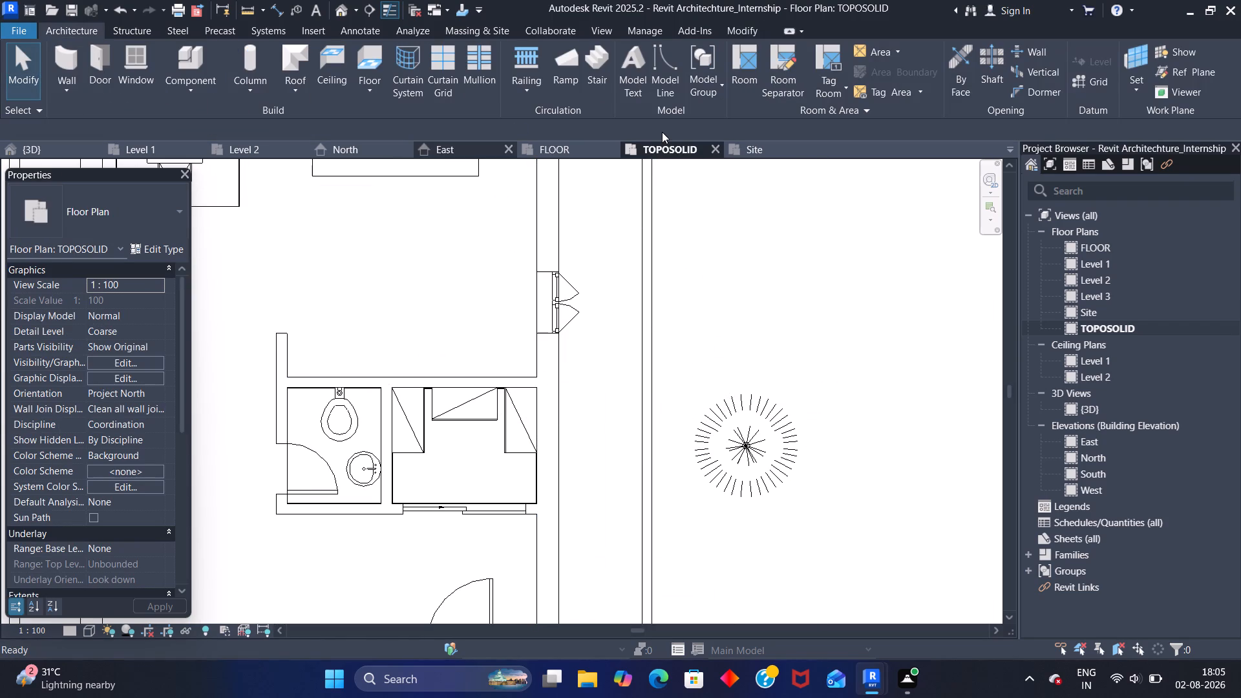
In the 3D view, change the shrub outside the boundary wall to the Daphne - 0.9 Meters type.
left_click(339, 6)
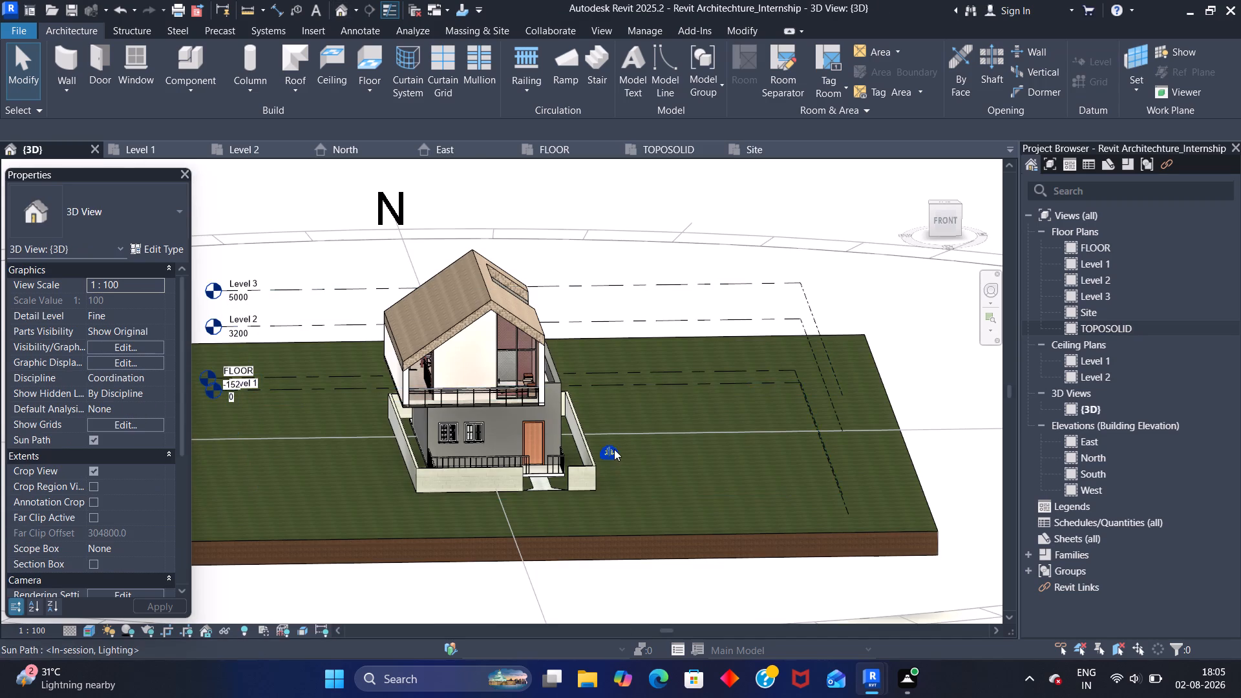
scroll(613, 454, "up", 13)
left_click(613, 454)
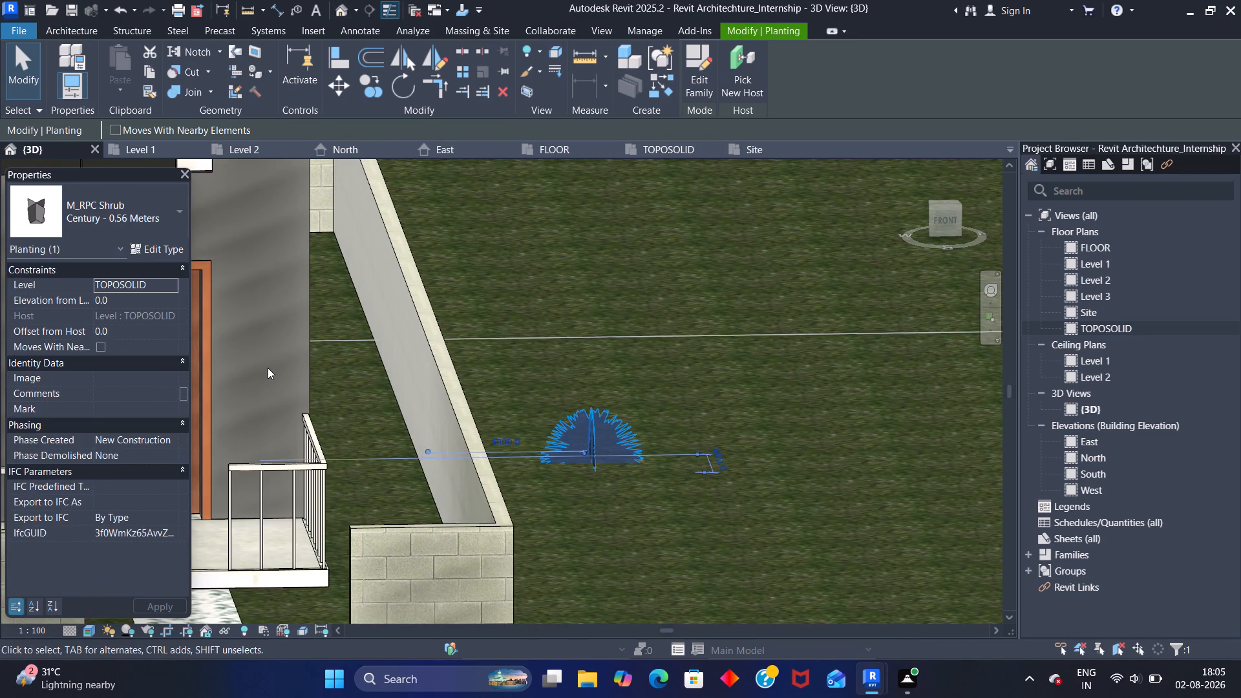
left_click(111, 218)
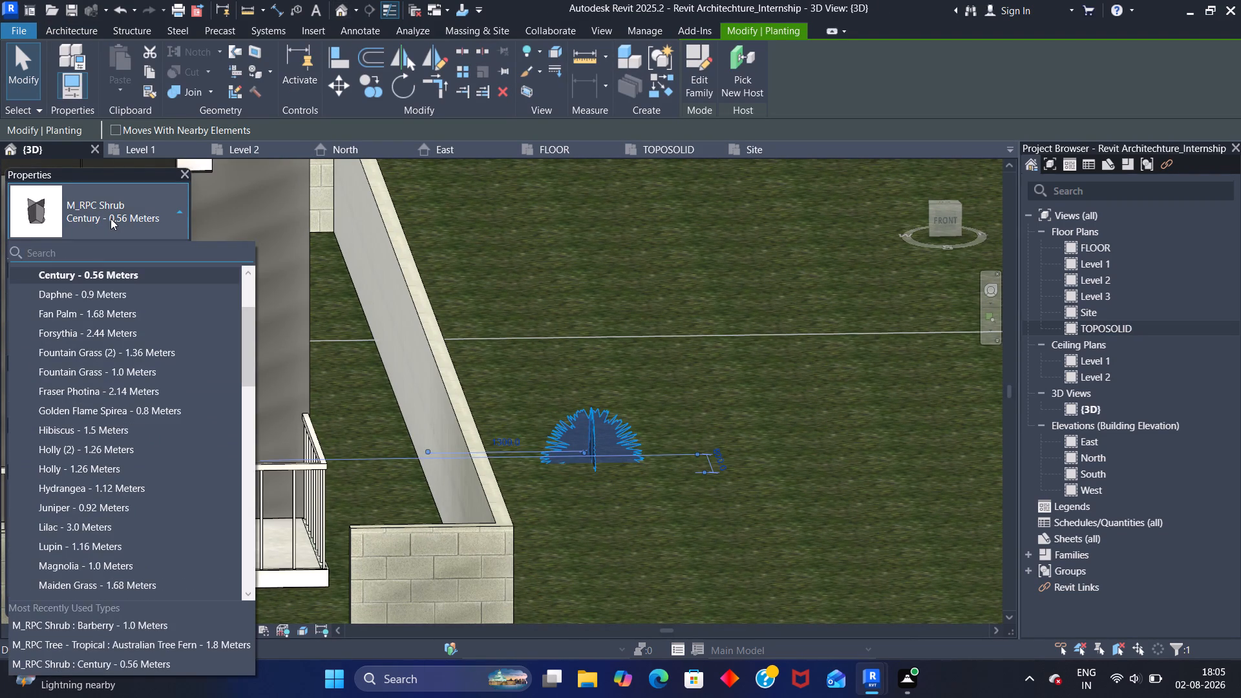
left_click(122, 290)
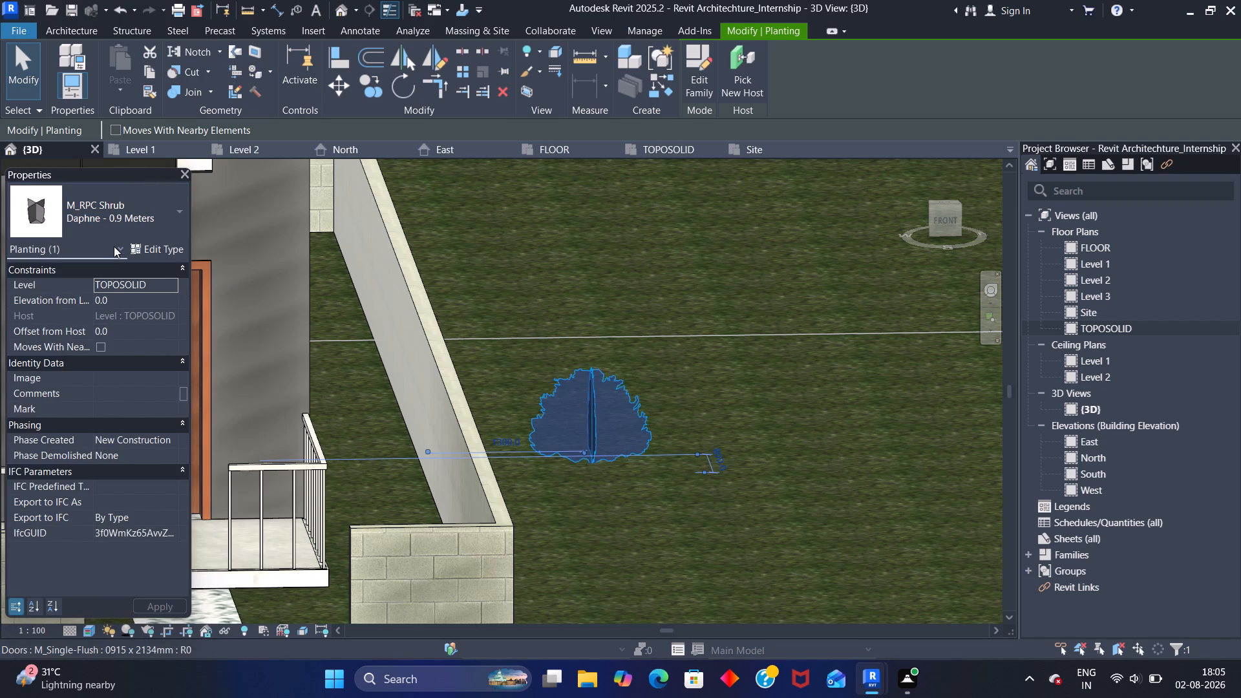
Change the shrub outside the east boundary wall to the Hibiscus - 1.5 Meters type.
left_click(118, 215)
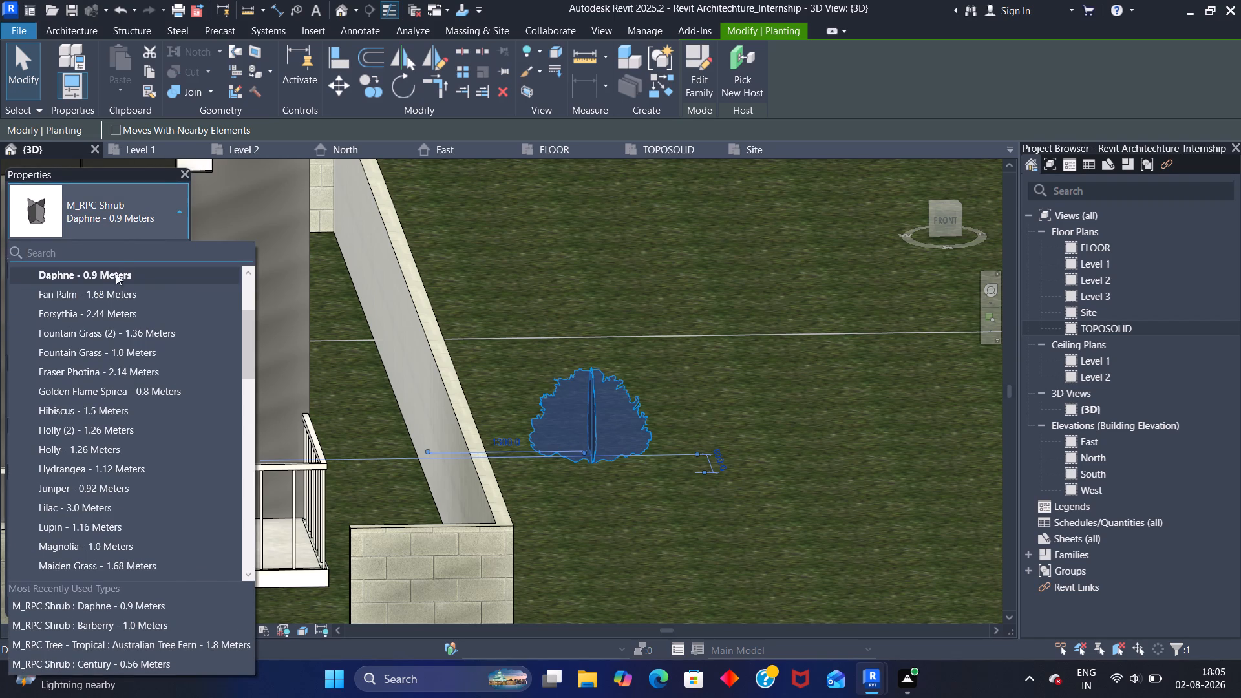
left_click(117, 409)
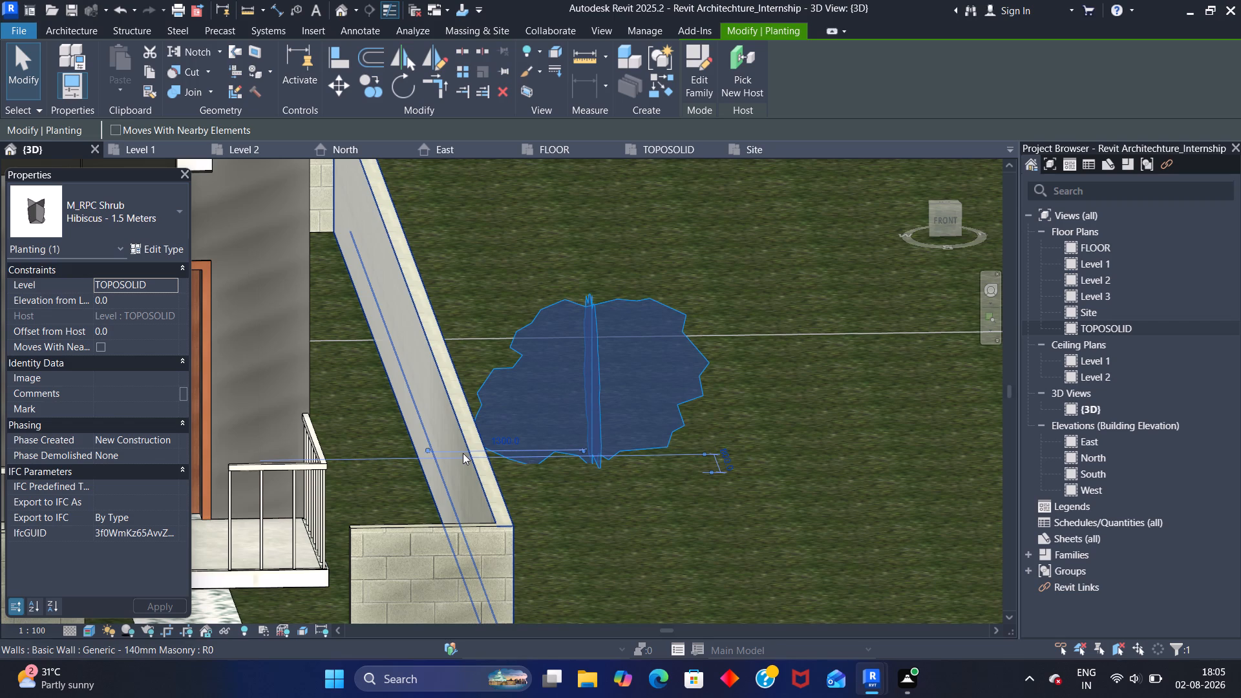
Deselect the shrub and examine it from near and far in relation to the house, boundary wall and toposolid.
scroll(463, 453, "left", 3)
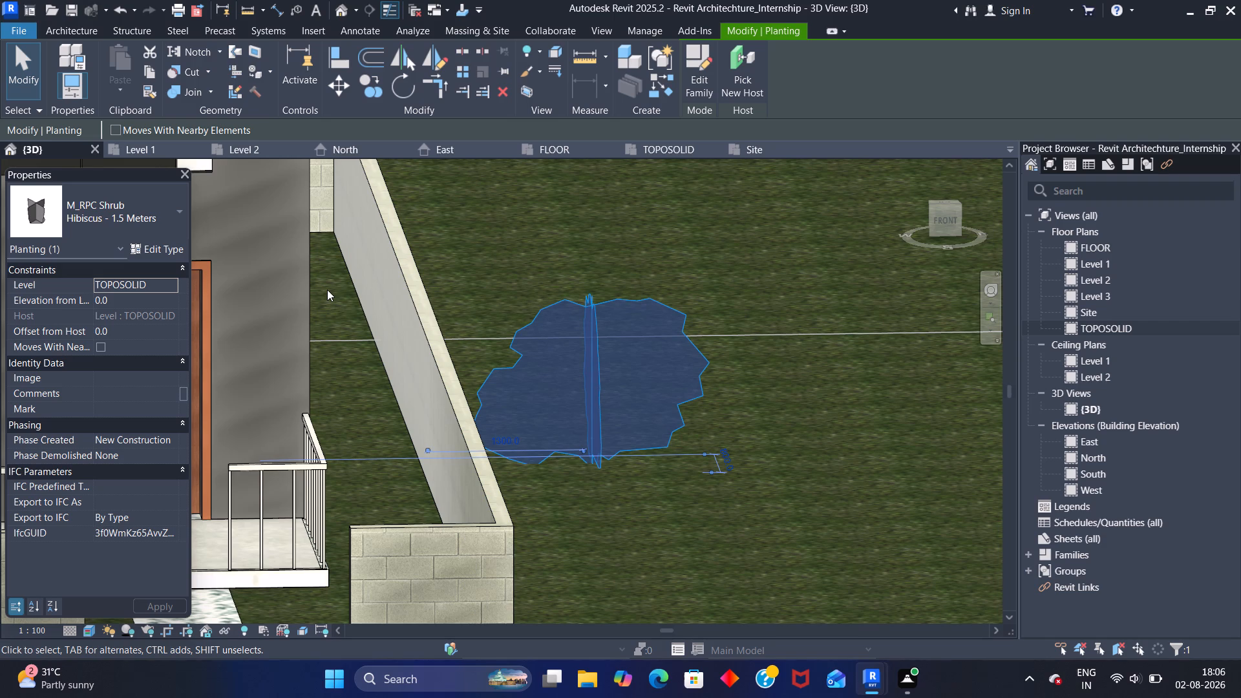
scroll(500, 245, "down", 3)
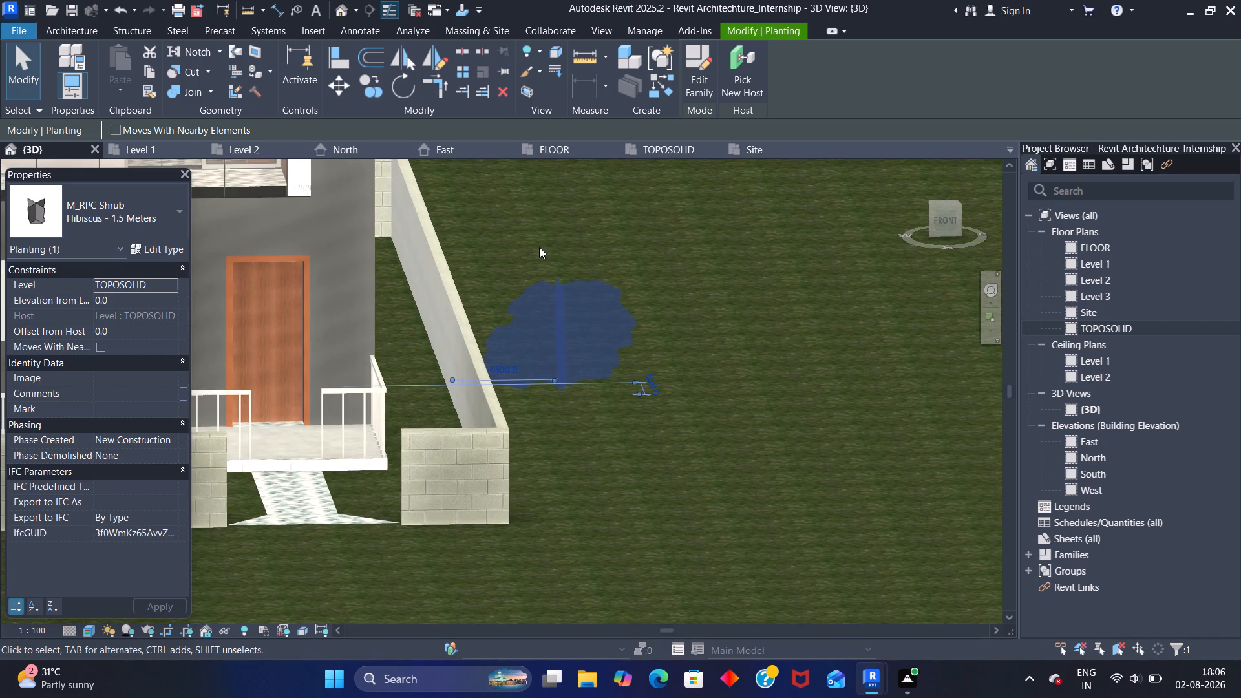
middle_click_drag(656, 237, 567, 257)
scroll(557, 275, "down", 1)
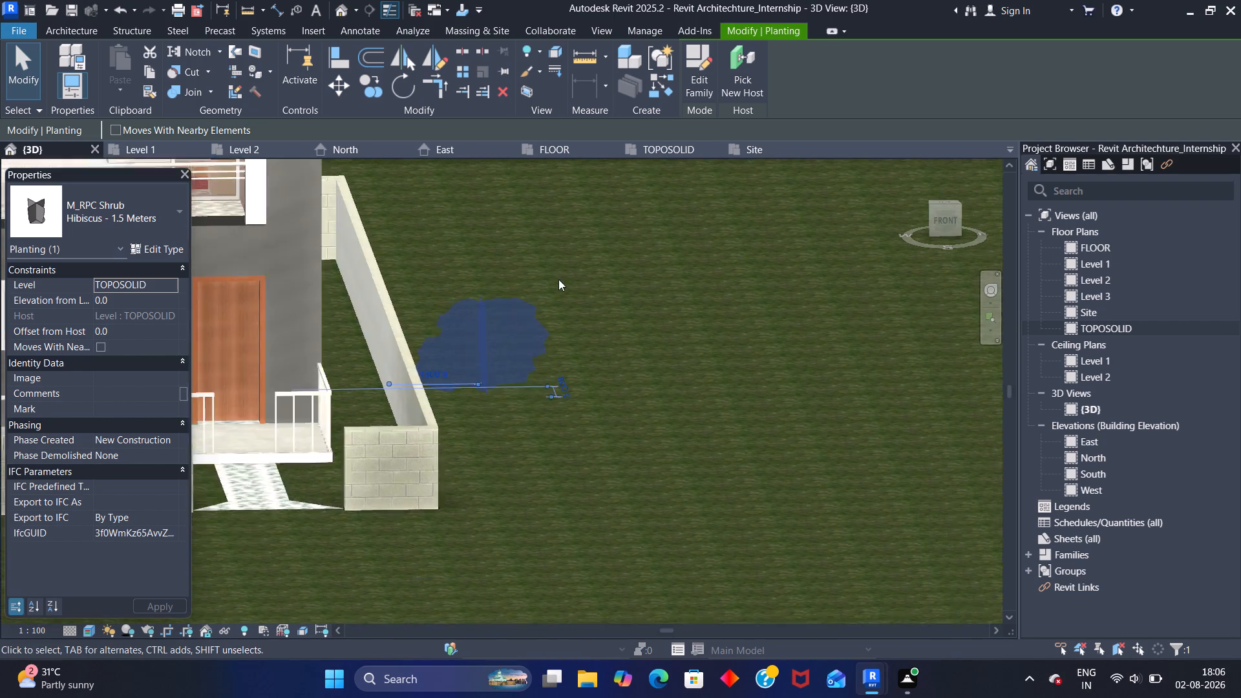
scroll(558, 279, "down", 7)
middle_click_drag(599, 246, 615, 323)
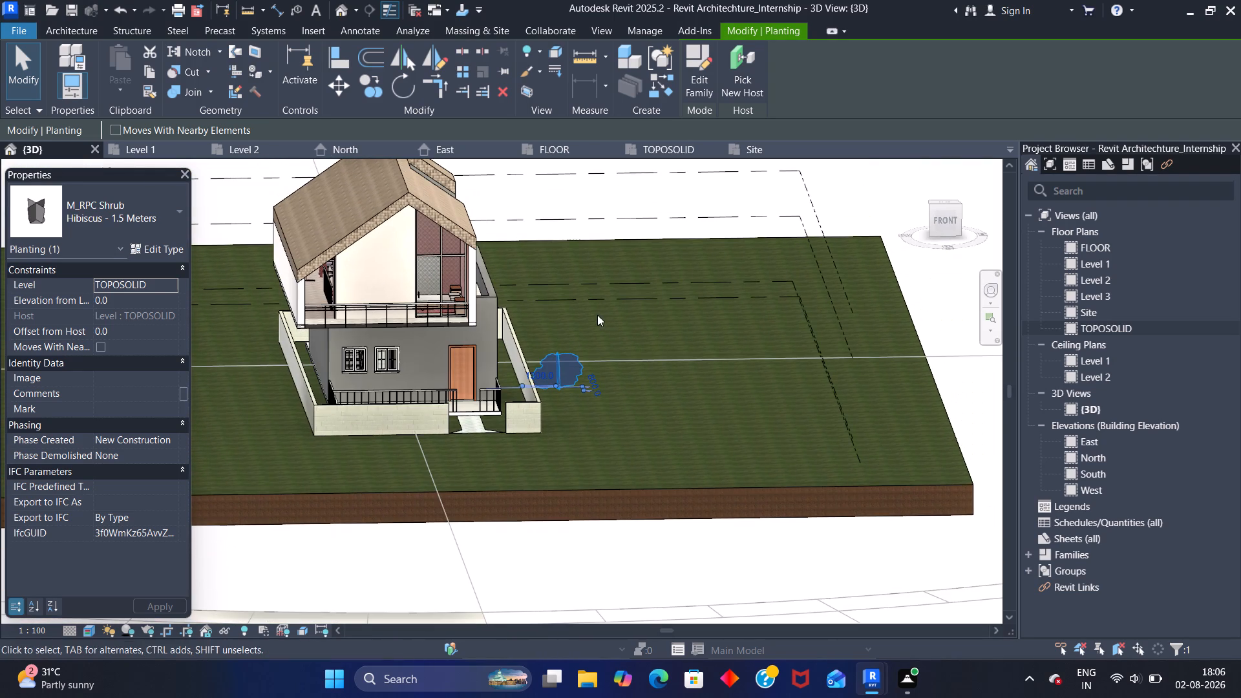
middle_click_drag(601, 313, 566, 321)
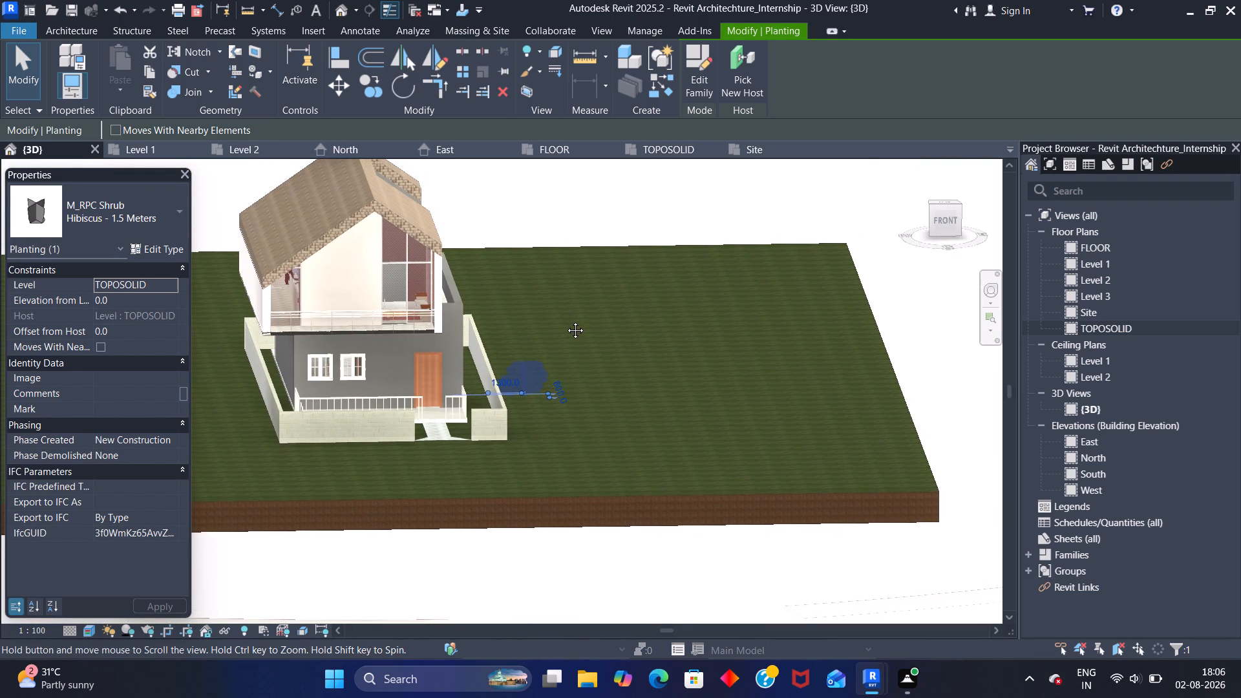
middle_click_drag(566, 321, 564, 321)
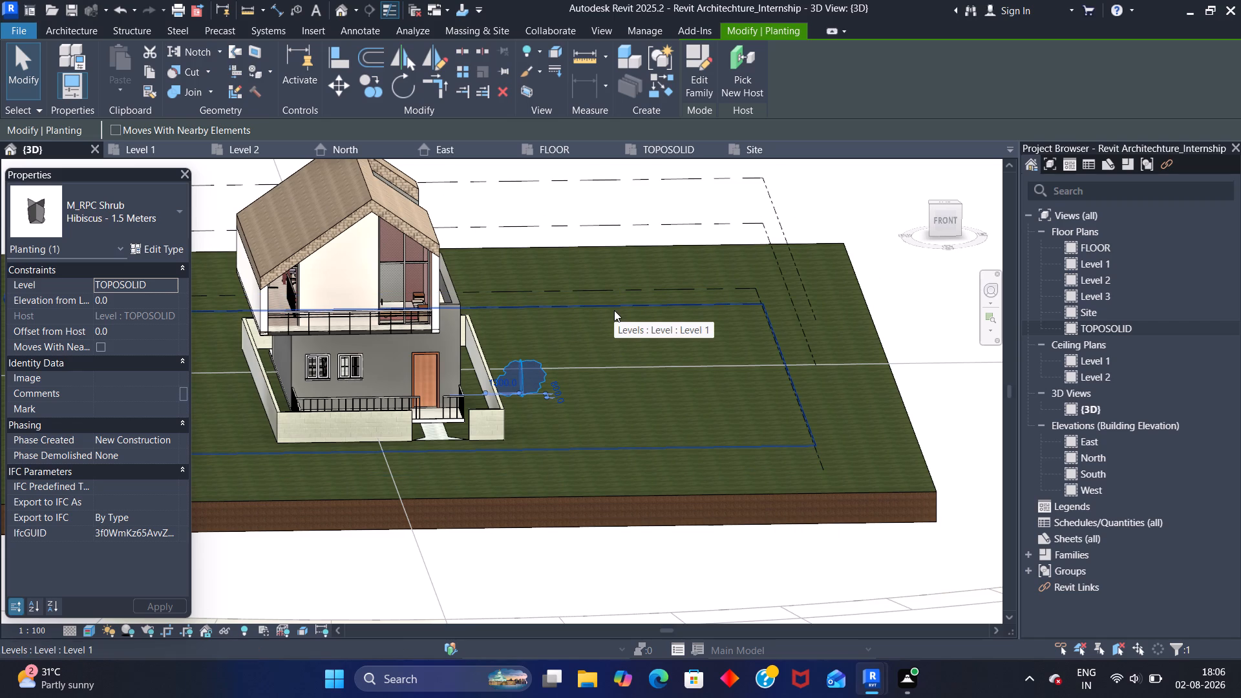
scroll(582, 330, "up", 4)
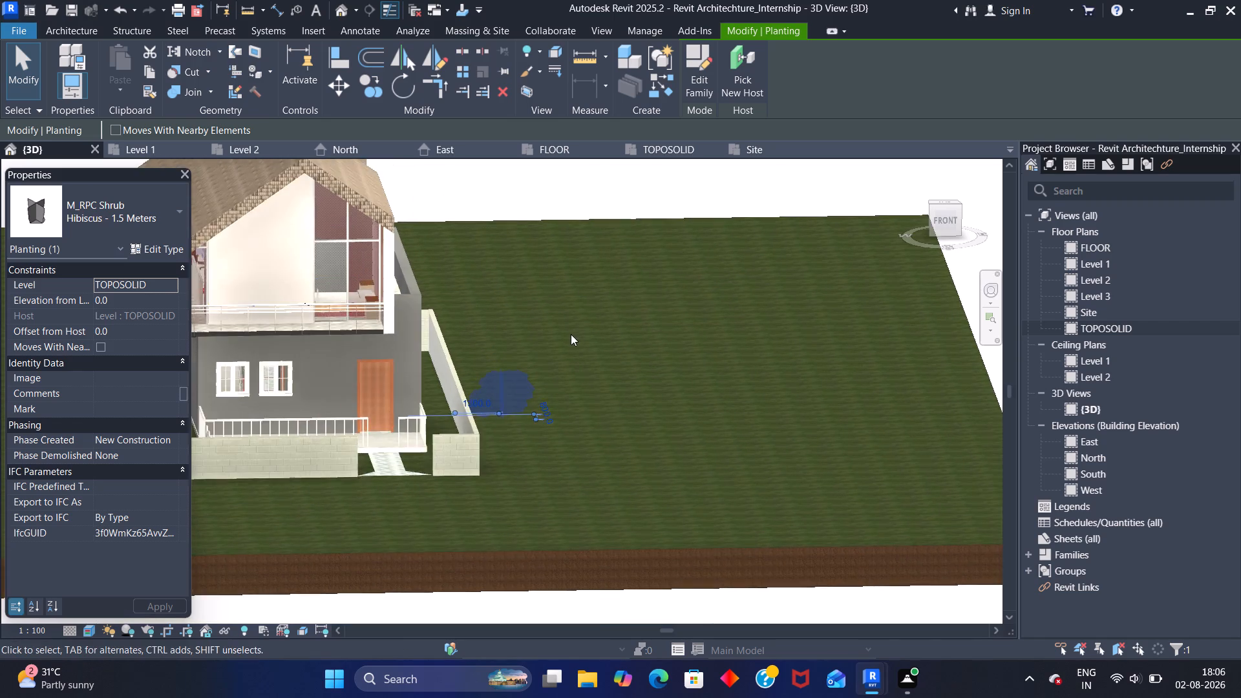
scroll(540, 337, "down", 2)
left_click(547, 328)
scroll(539, 343, "up", 3)
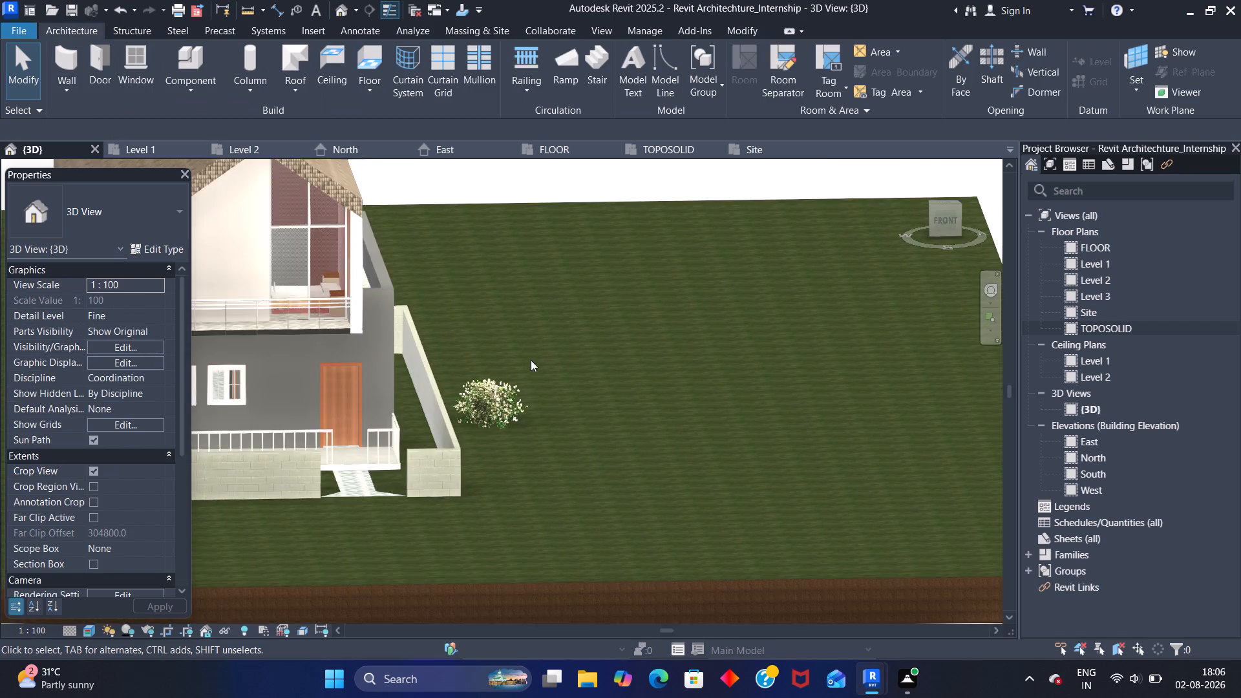
scroll(531, 360, "up", 5)
scroll(502, 418, "up", 2)
scroll(493, 408, "down", 7)
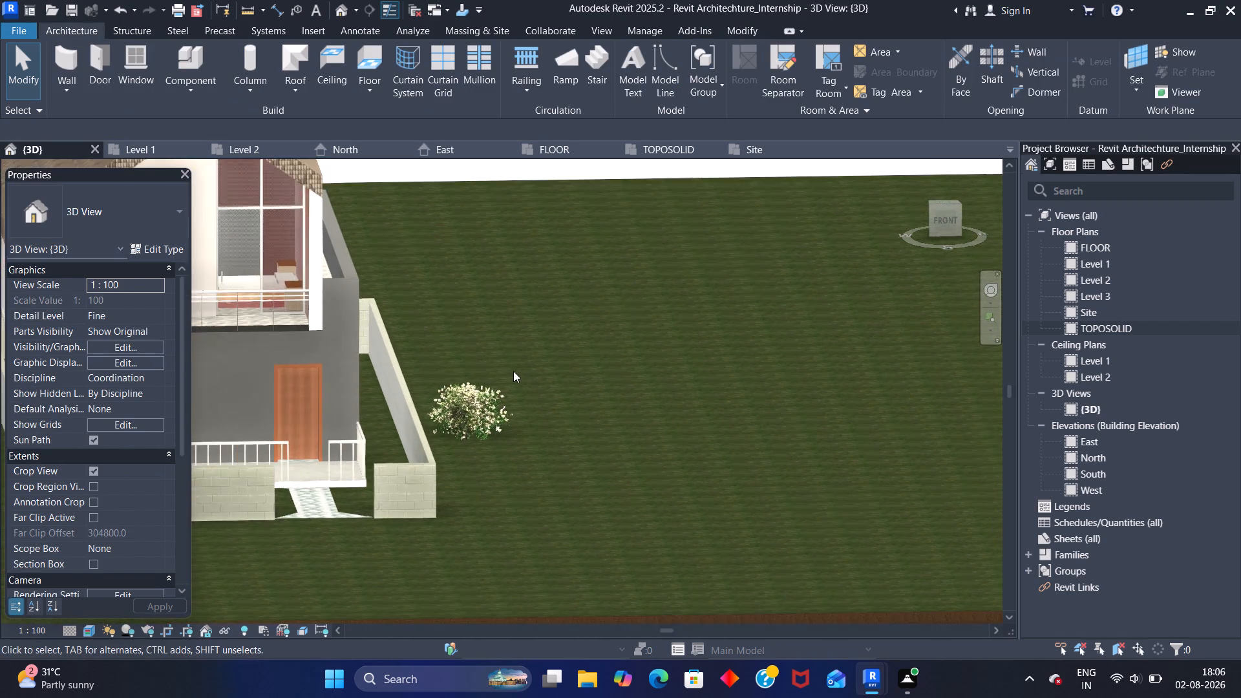
scroll(513, 371, "down", 8)
middle_click_drag(554, 346, 600, 331)
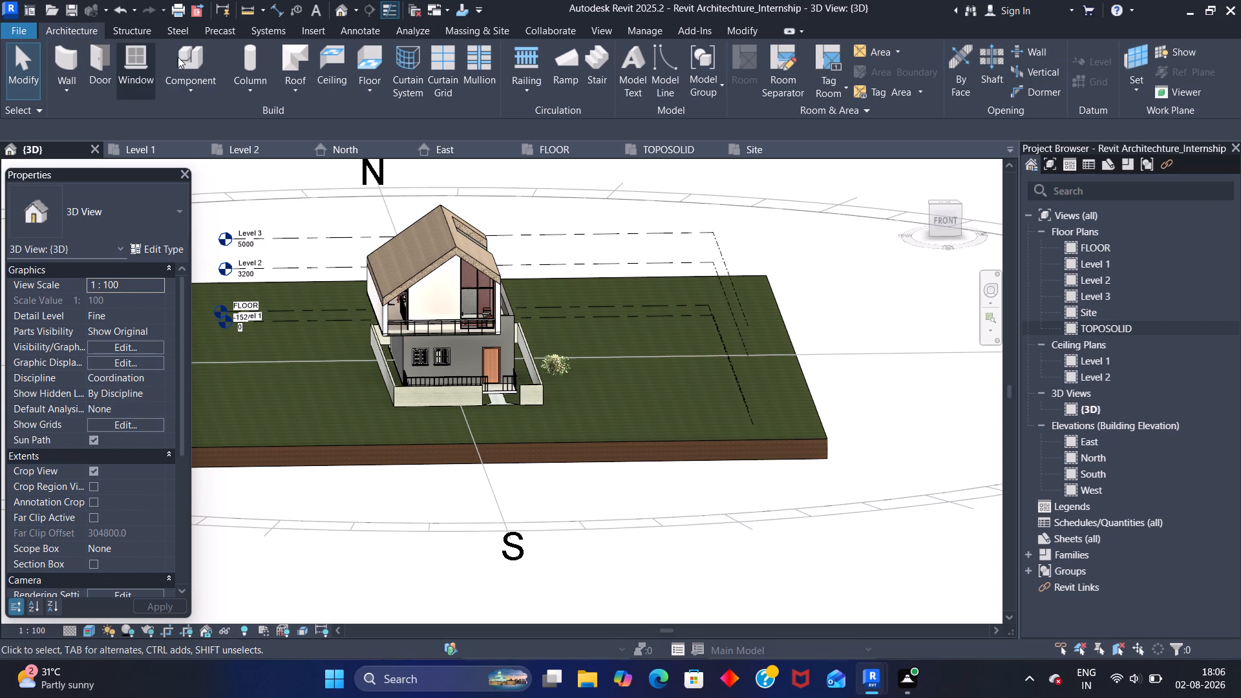
Load the M_RPC Tree - Tropical family from the Planting folder for component placement.
left_click(197, 65)
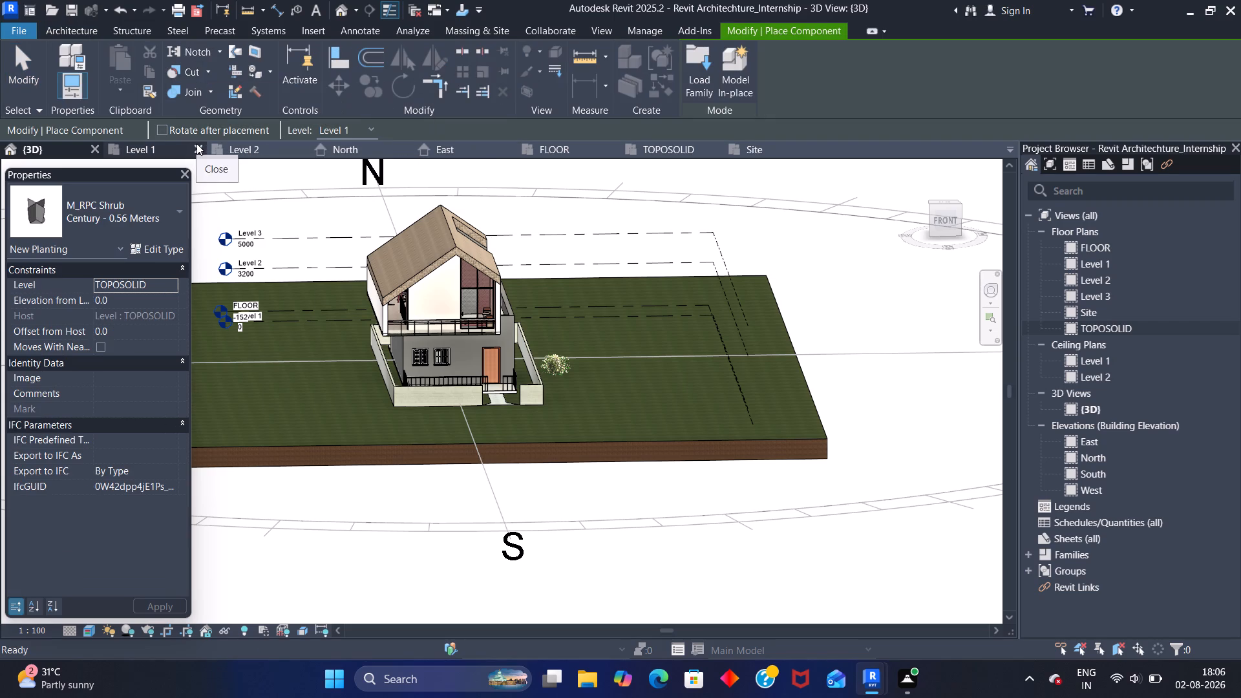
left_click(691, 76)
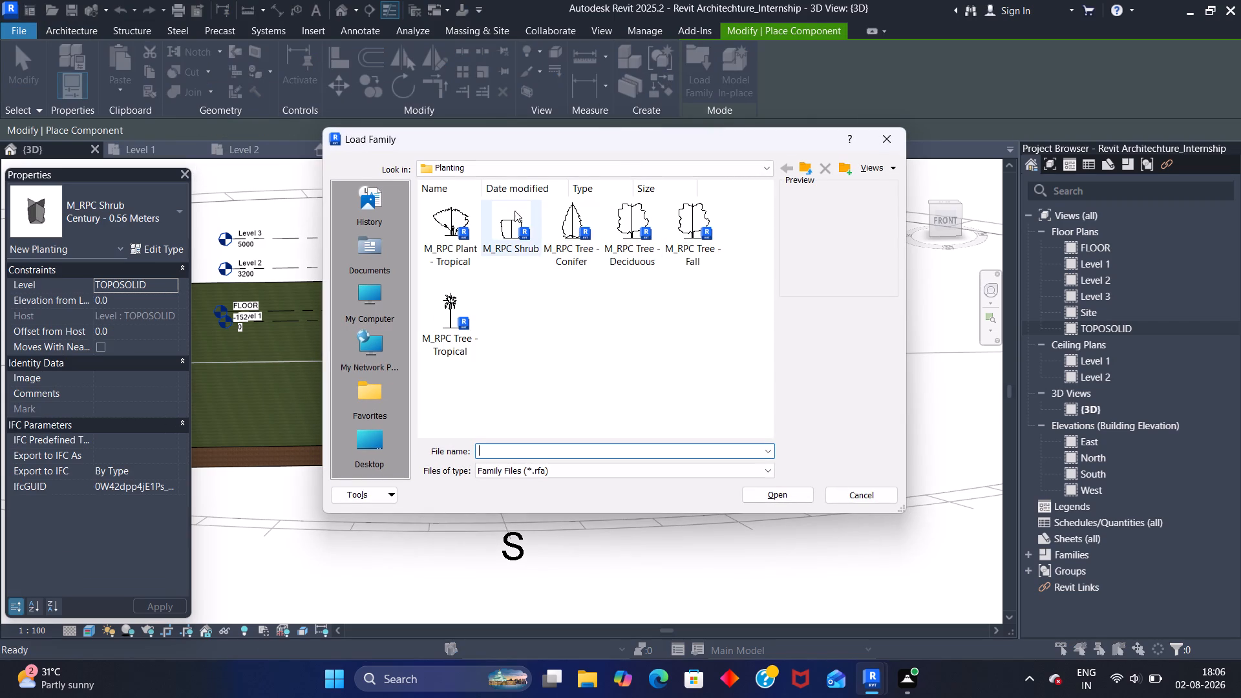
left_click(886, 169)
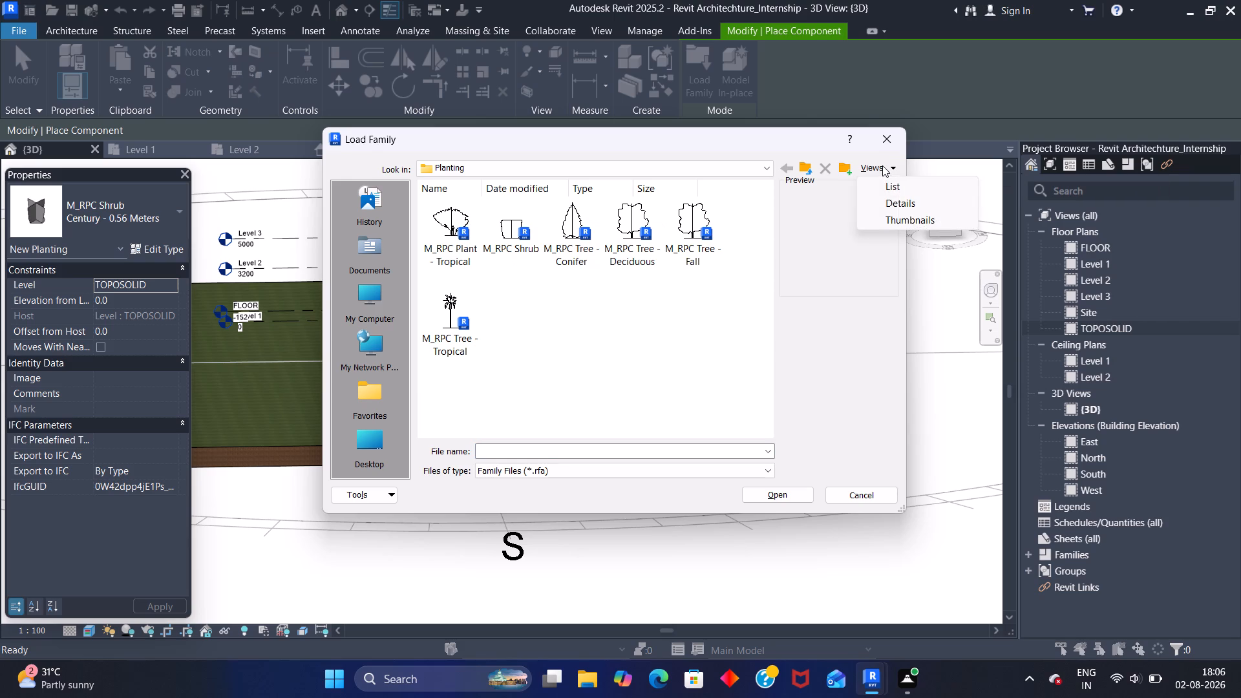
left_click(889, 165)
left_click(896, 167)
left_click(440, 300)
left_click(758, 495)
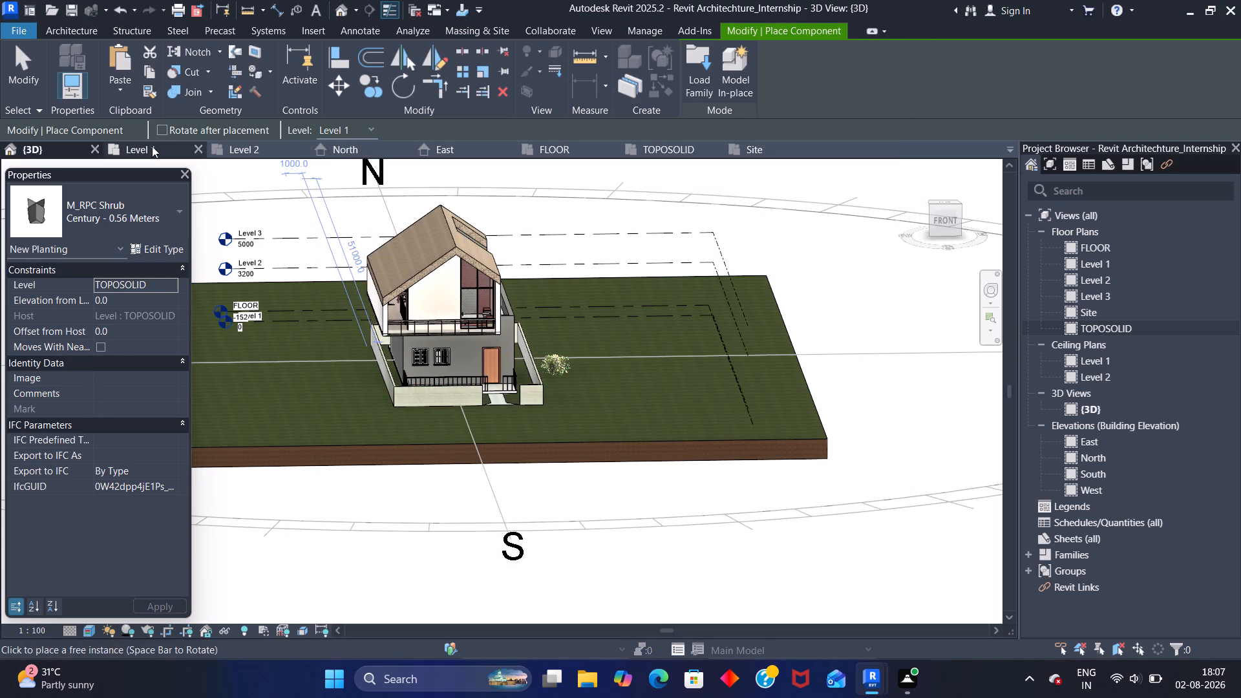
On the Level 1 plan, place an Australian Tree Fern - 1.8 Meters west of the entrance path, about 5000 mm south of the house's front wall.
left_click(154, 148)
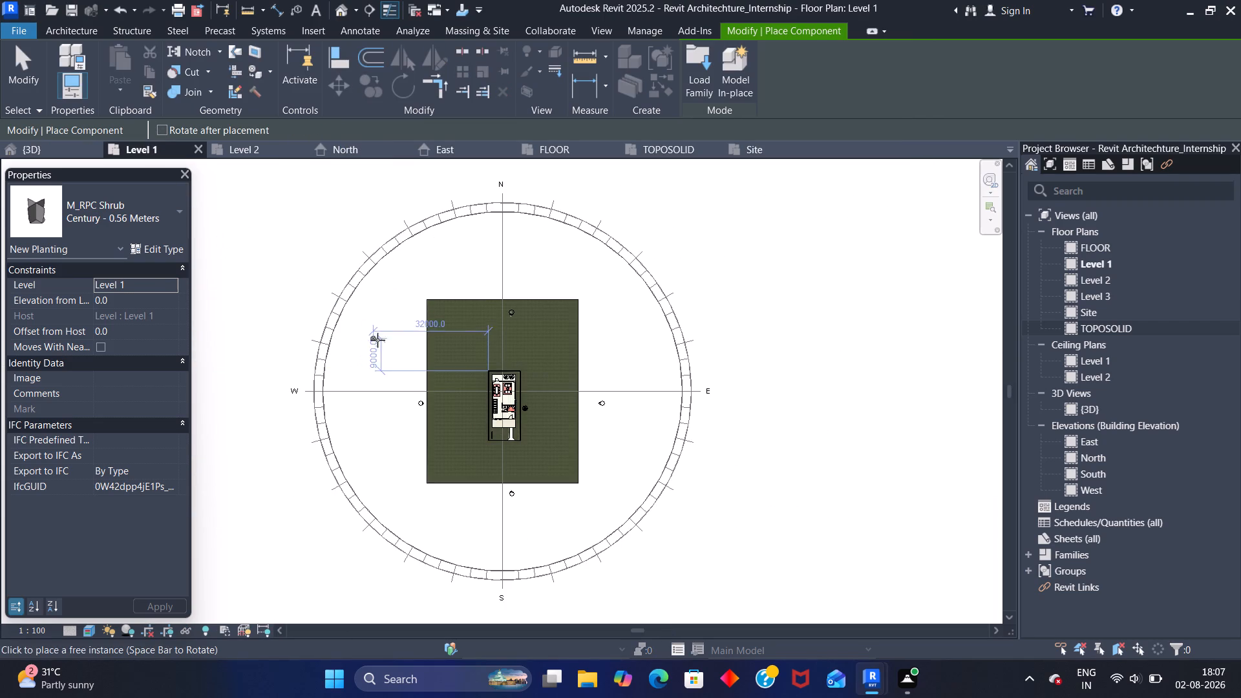
scroll(449, 372, "up", 12)
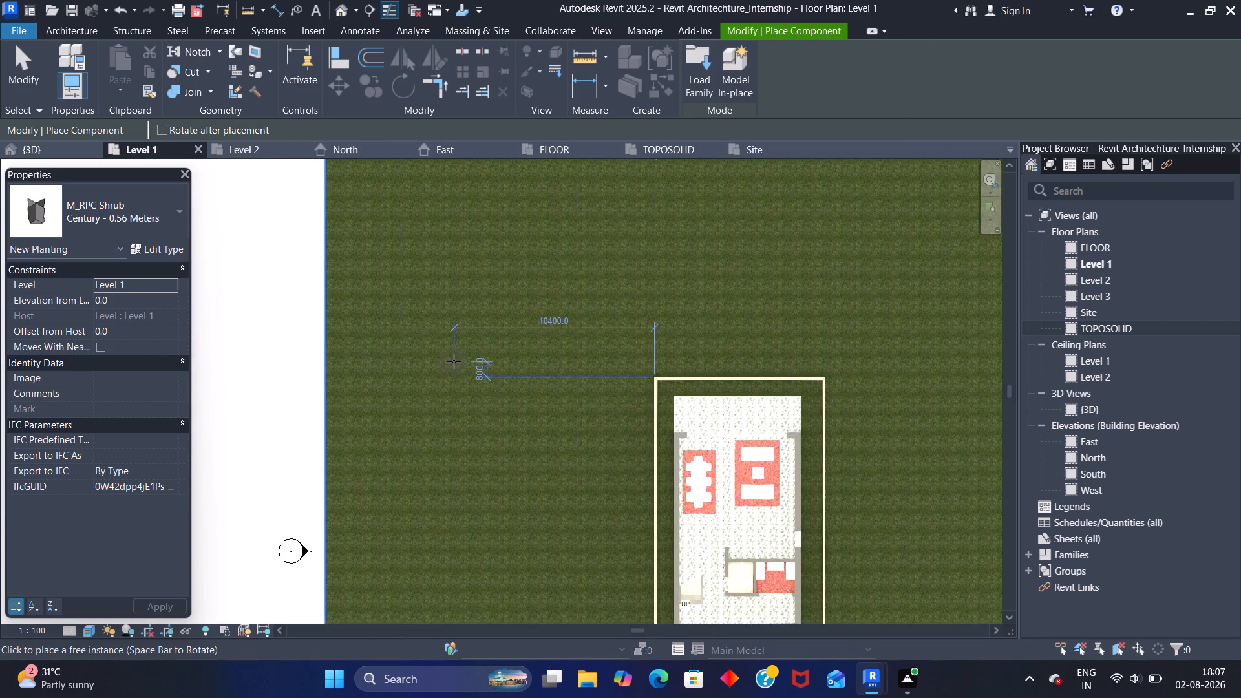
scroll(454, 361, "up", 2)
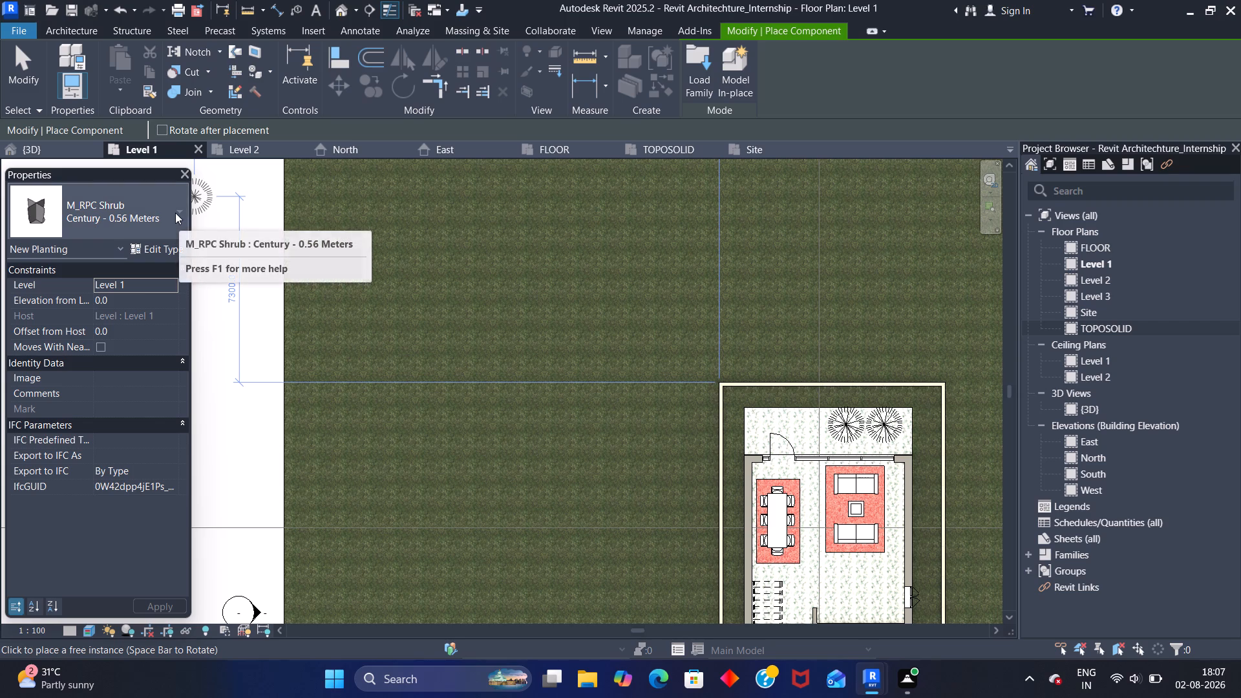
left_click(175, 213)
scroll(119, 339, "down", 4)
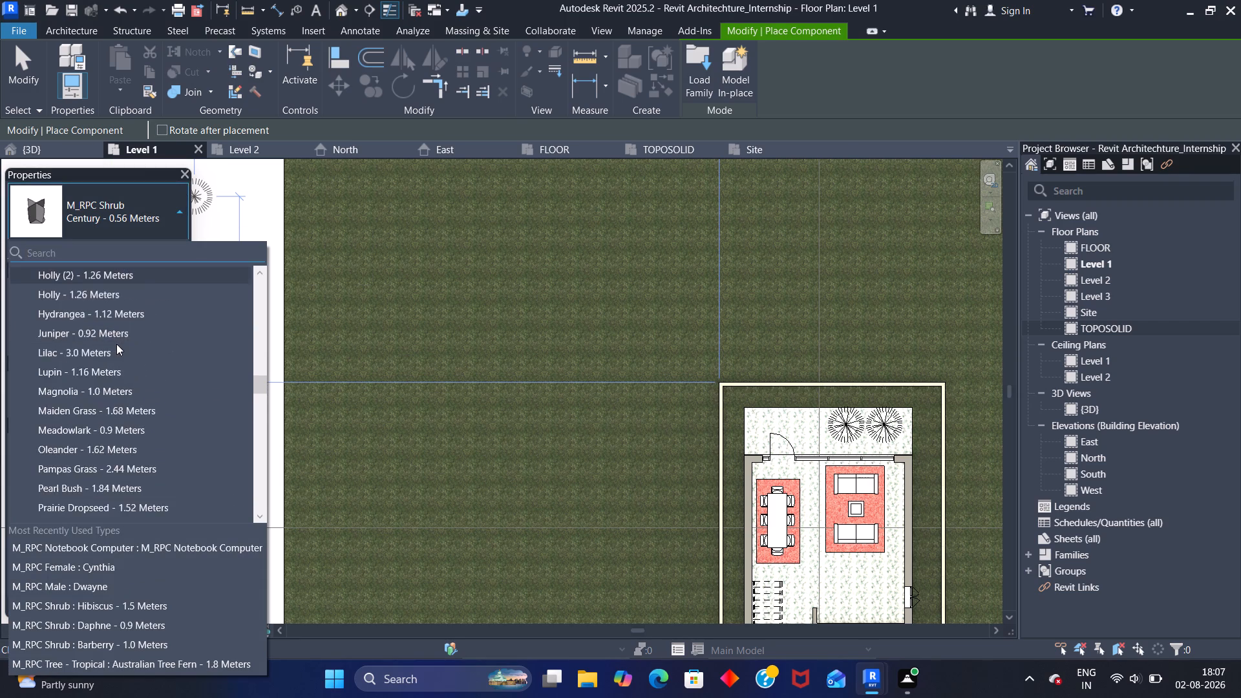
scroll(116, 344, "down", 6)
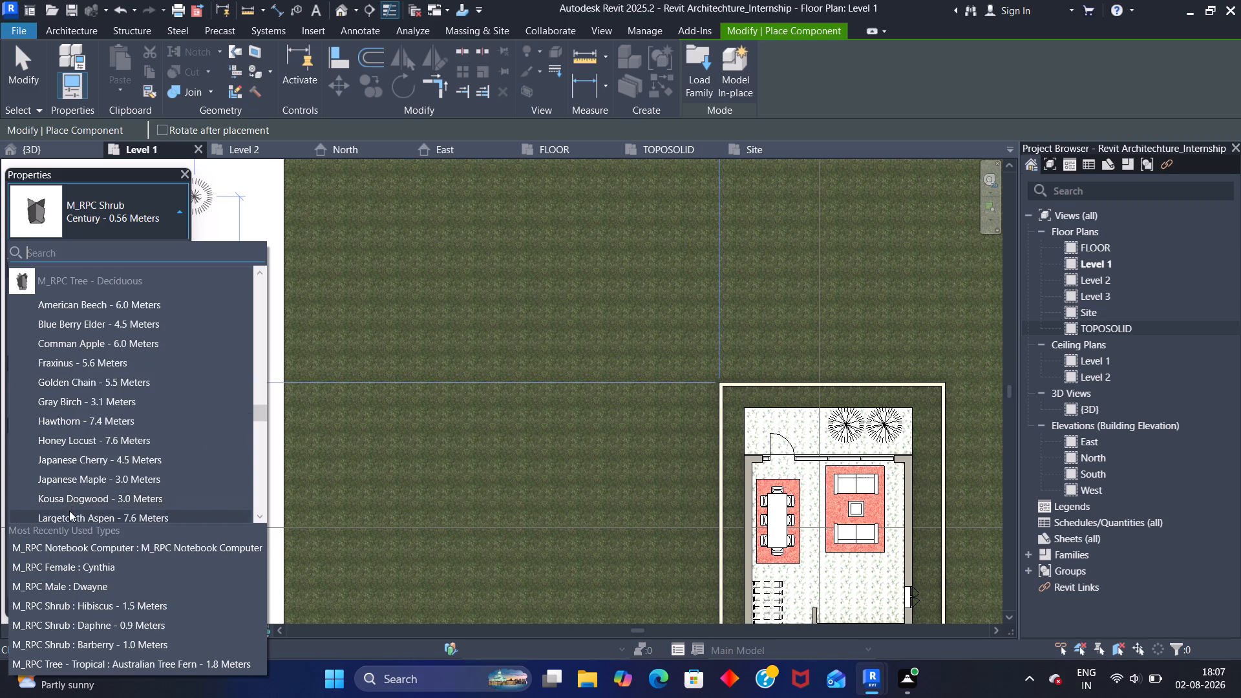
scroll(72, 521, "down", 3)
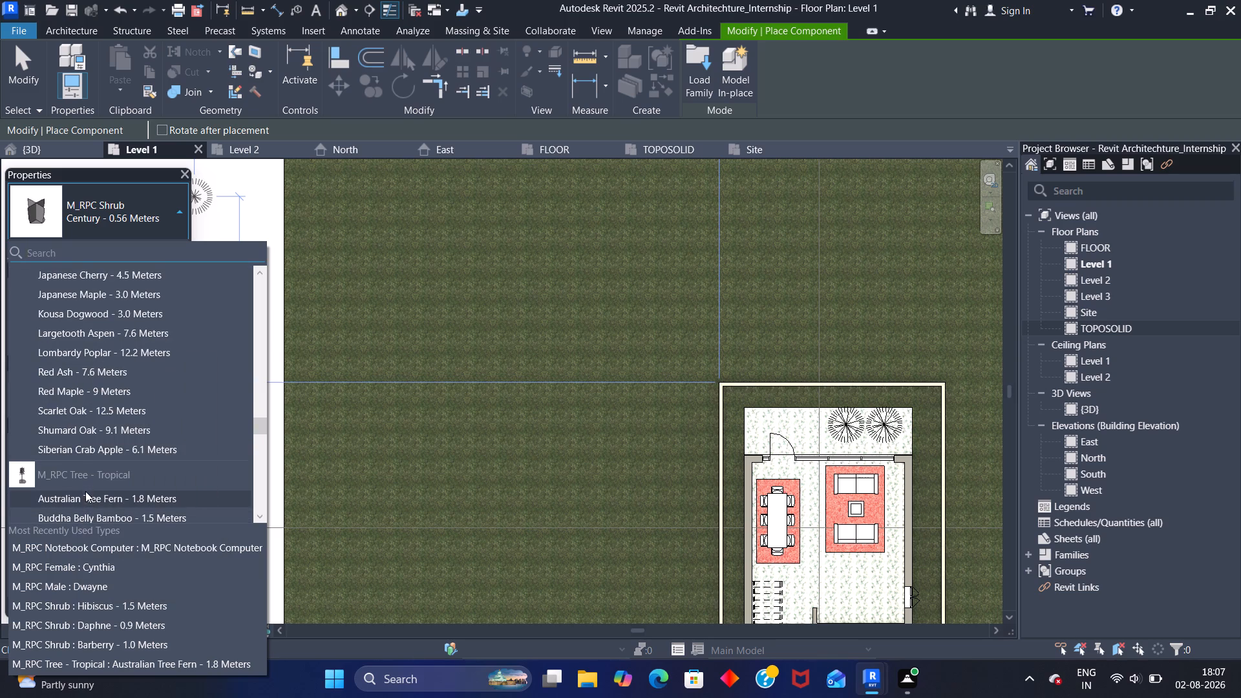
scroll(75, 490, "down", 1)
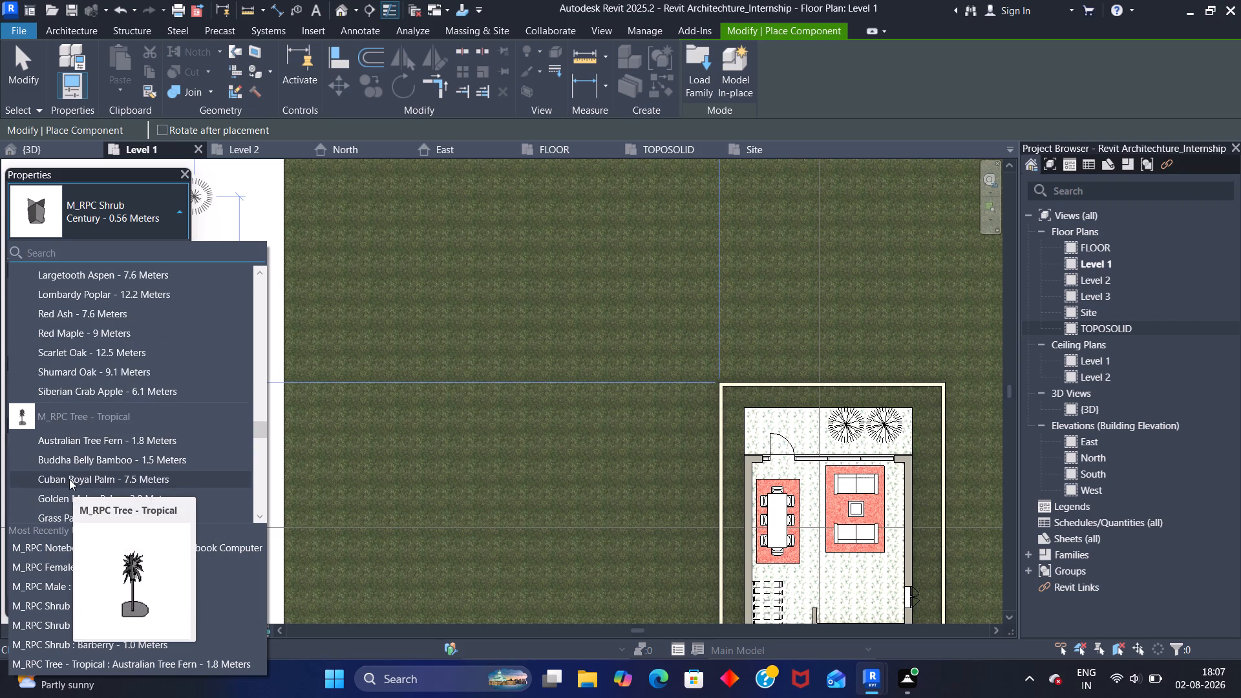
left_click(72, 446)
scroll(511, 342, "down", 1)
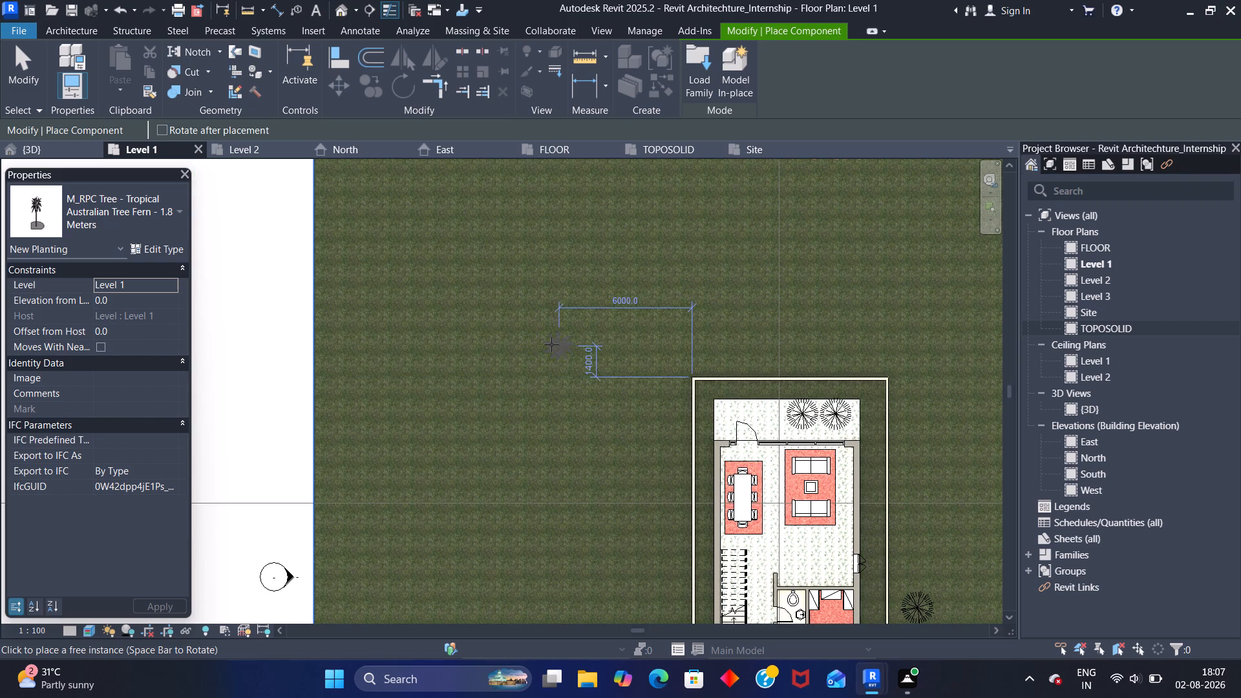
middle_click_drag(584, 379, 519, 229)
middle_click_drag(573, 348, 575, 346)
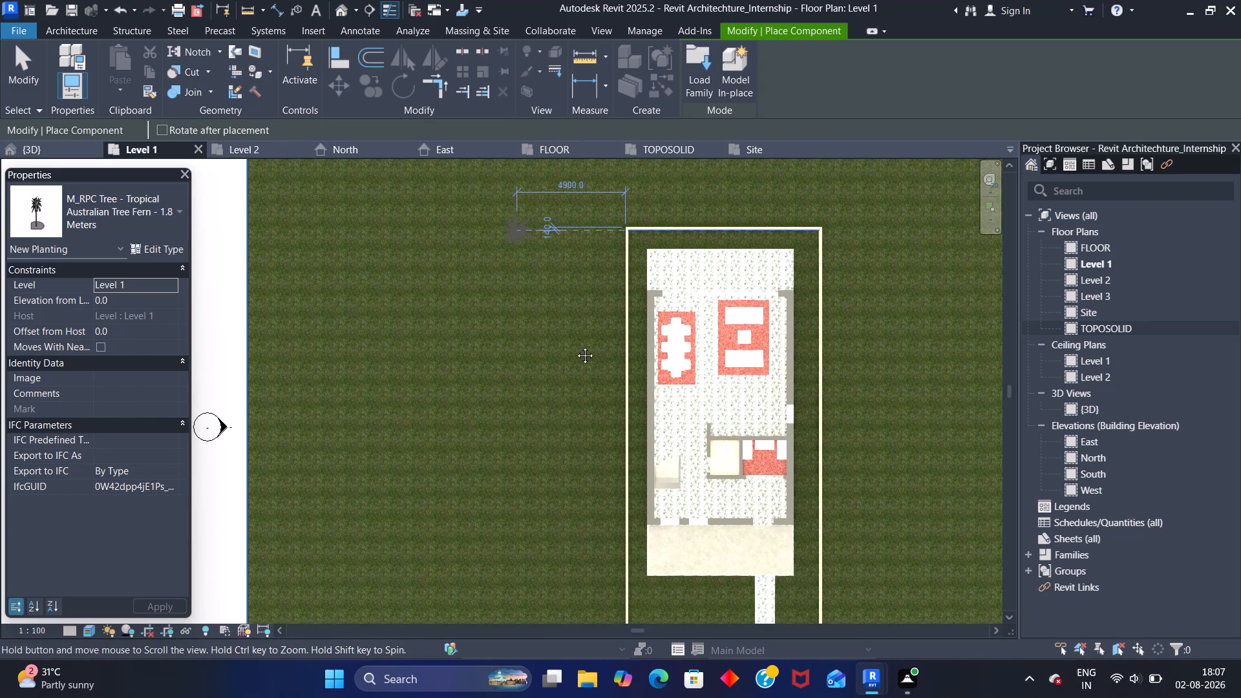
middle_click_drag(575, 346, 534, 156)
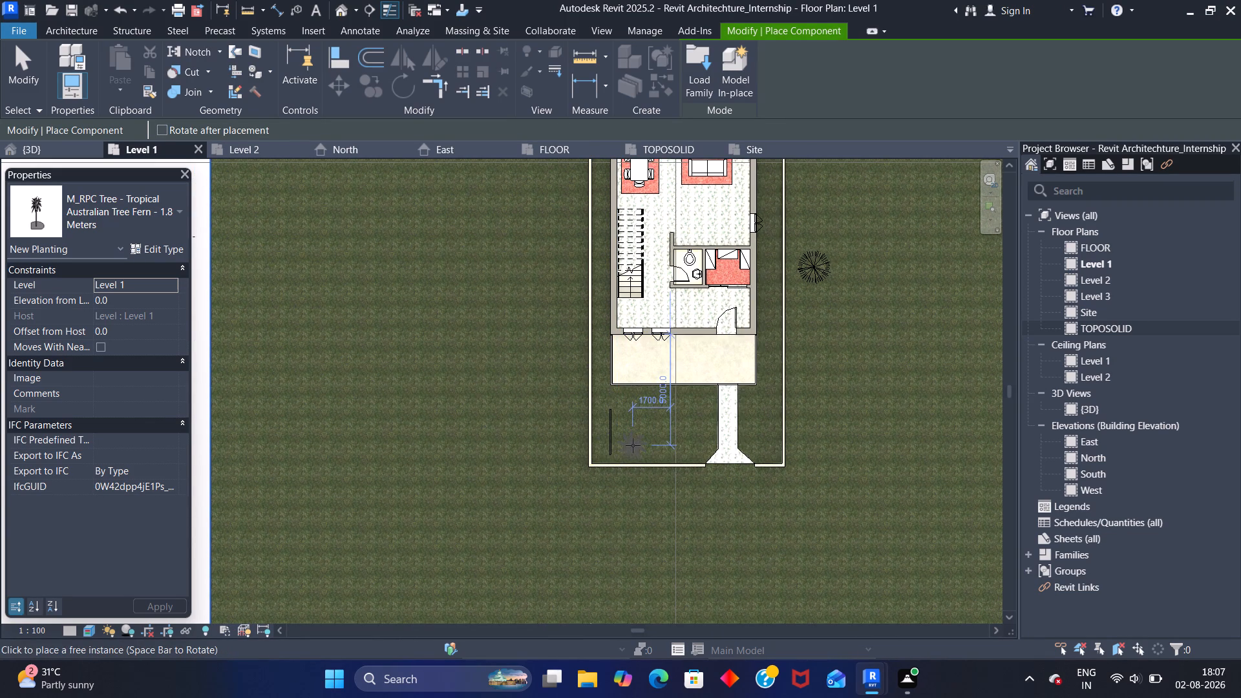
left_click(633, 445)
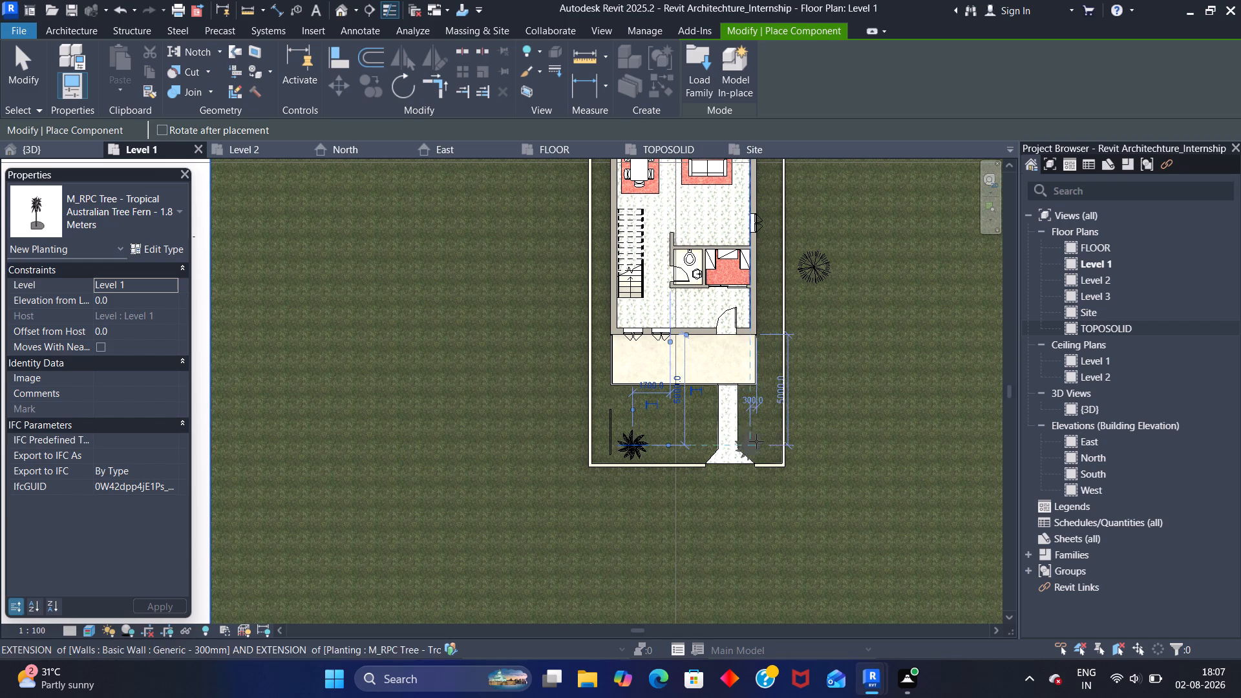
key("Escape")
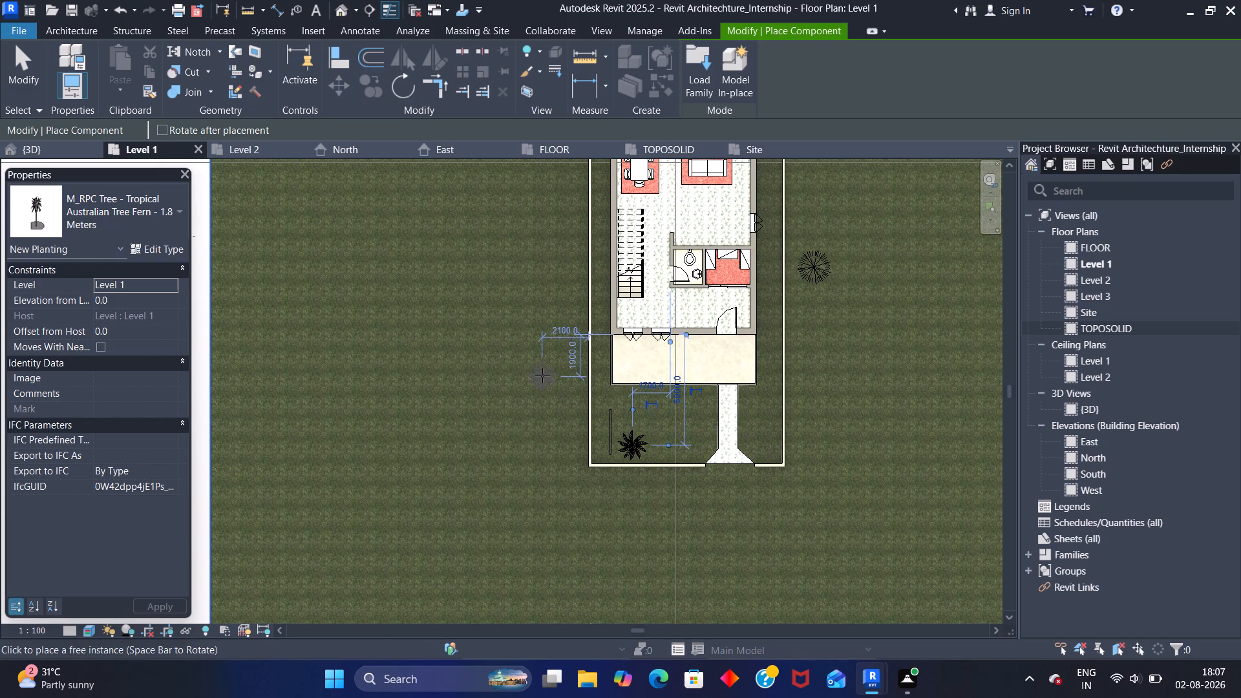
key("Escape")
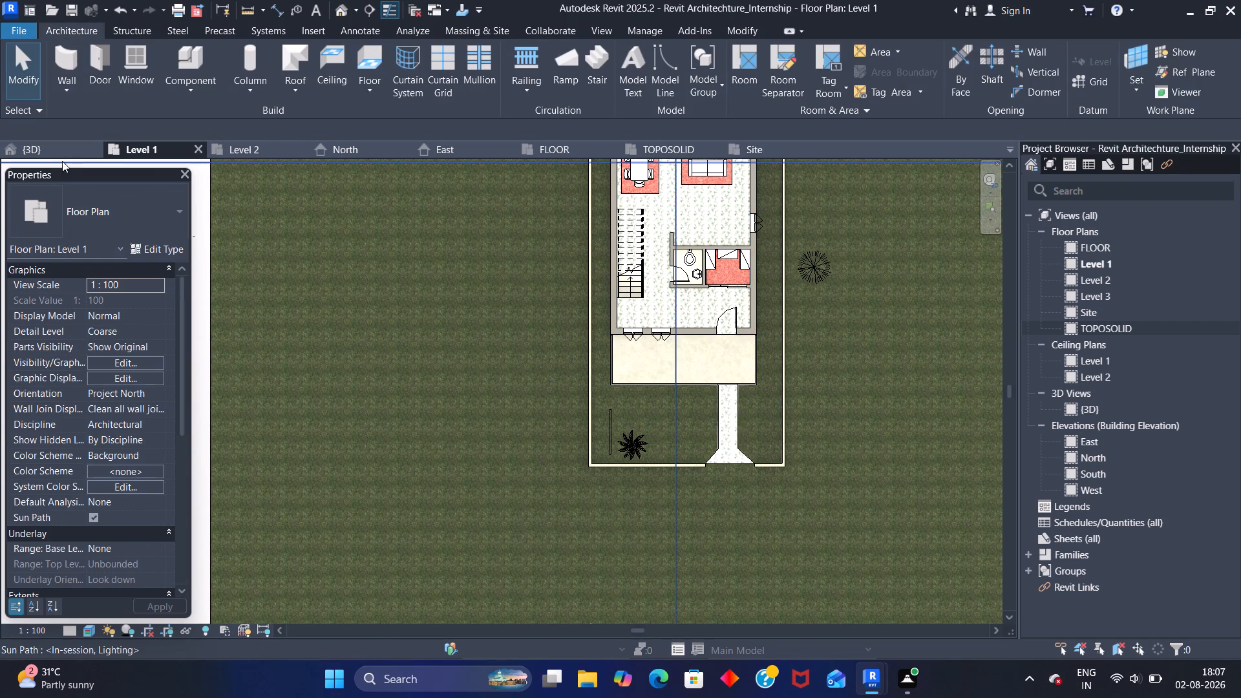
Examine the newly placed Australian Tree Fern in the 3D view from the front and east sides of the yard.
left_click(61, 151)
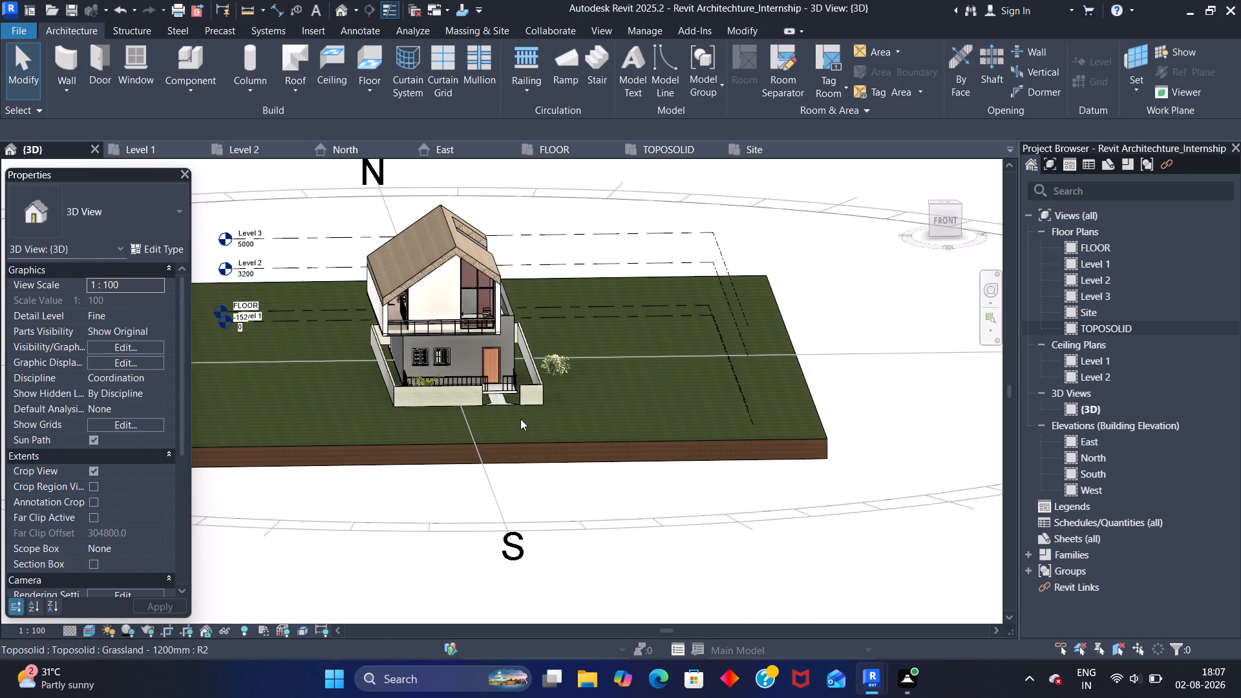
scroll(535, 407, "down", 2)
scroll(485, 390, "up", 10)
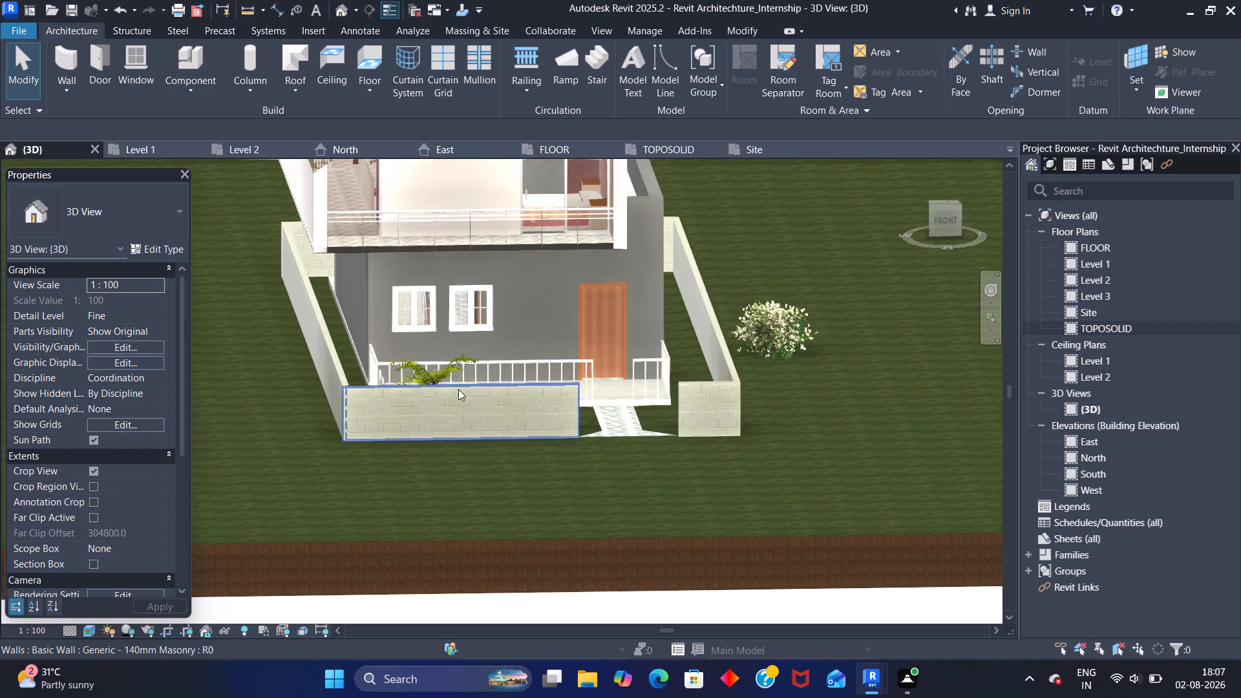
scroll(458, 389, "up", 9)
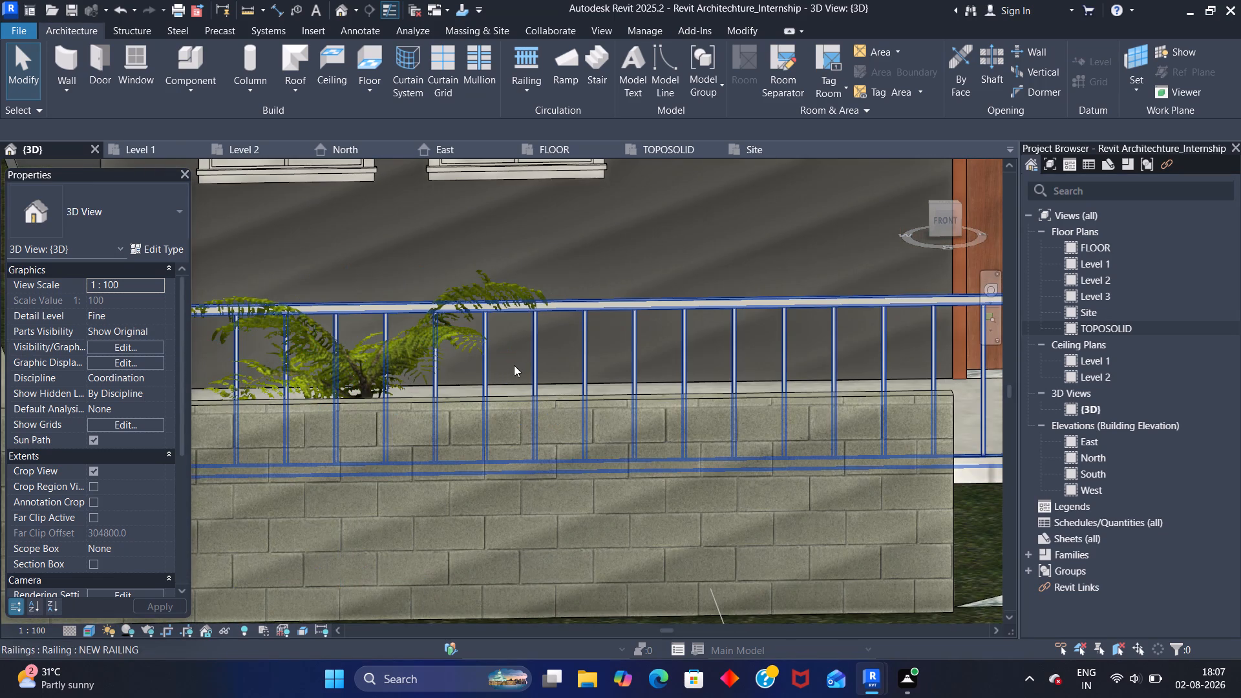
middle_click_drag(568, 372, 476, 394, "shift")
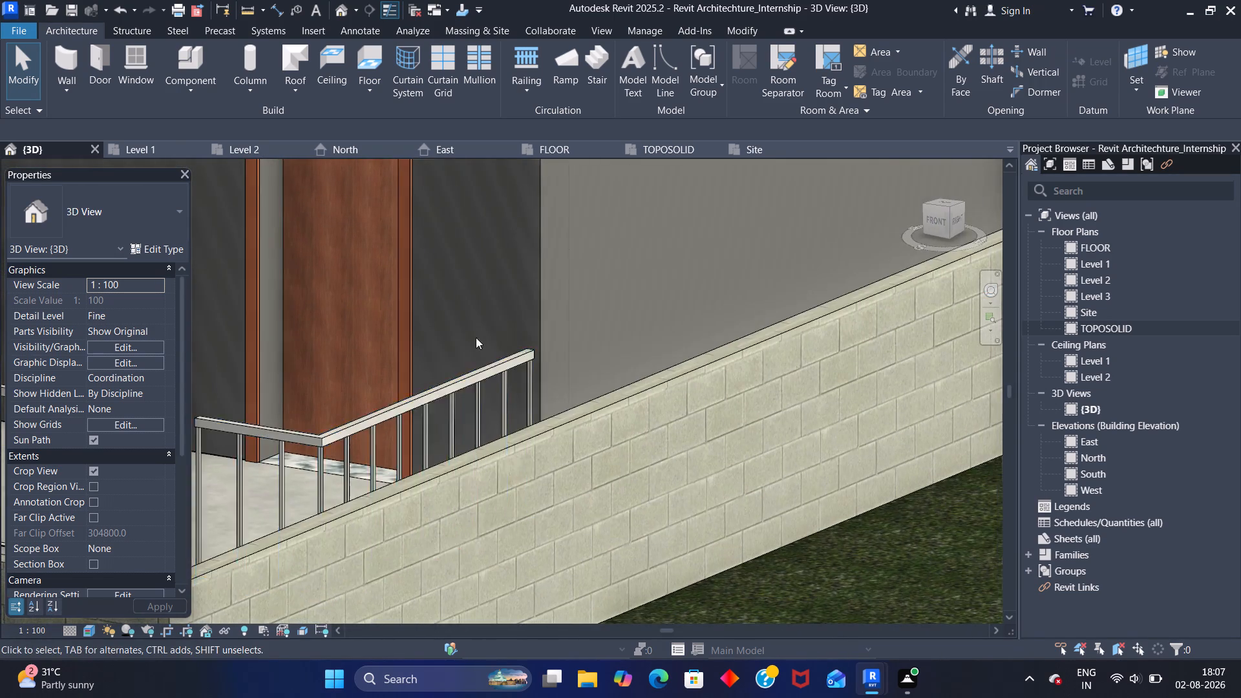
scroll(487, 324, "down", 10)
middle_click_drag(646, 403, 575, 450, "shift")
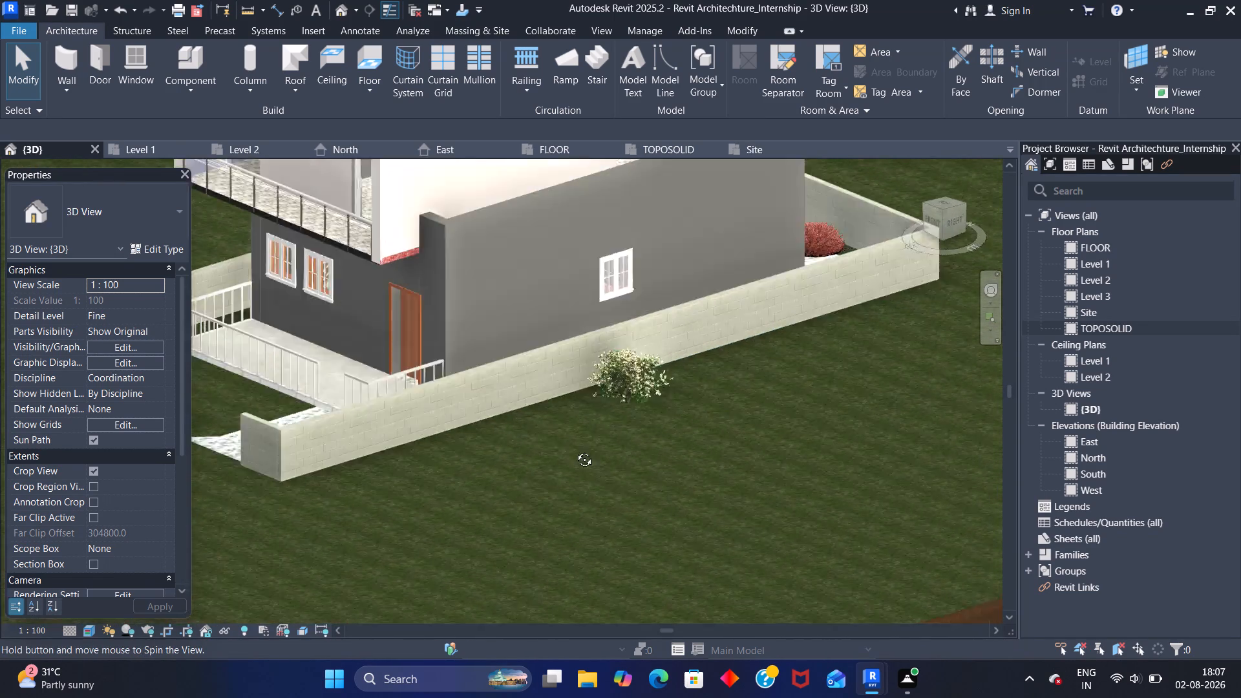
middle_click_drag(575, 450, 536, 453, "shift")
middle_click_drag(381, 240, 699, 312)
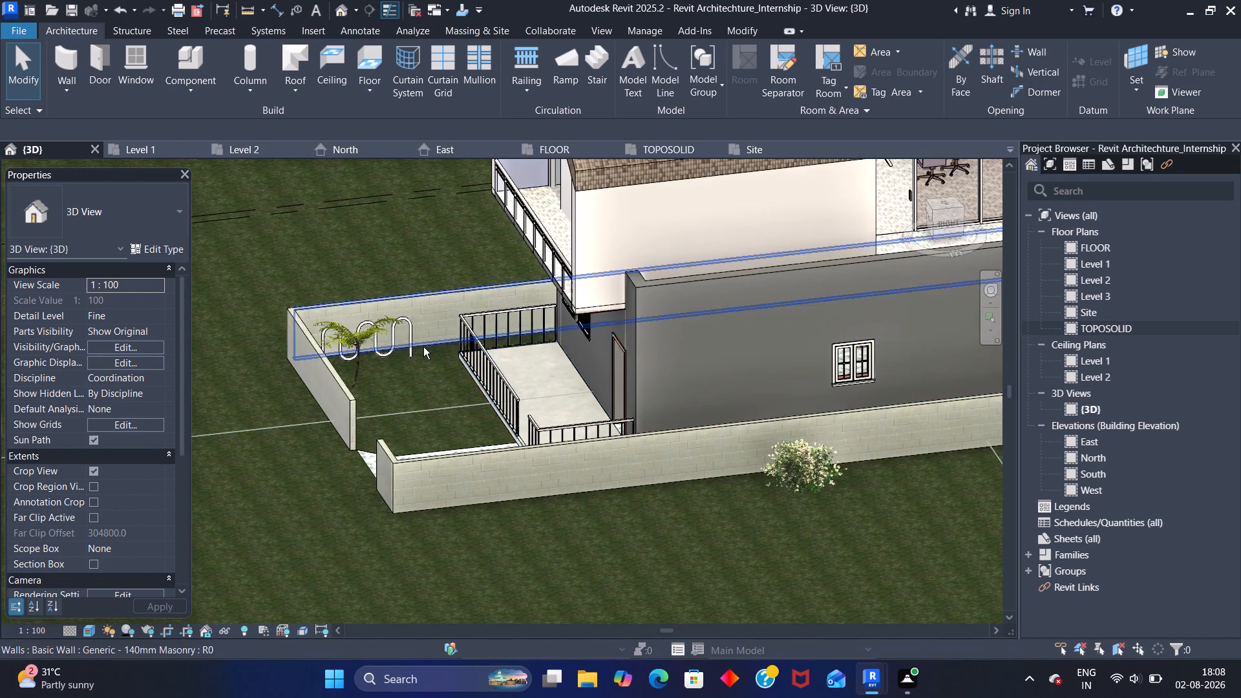
middle_click_drag(420, 347, 371, 321, "shift")
scroll(376, 304, "up", 8)
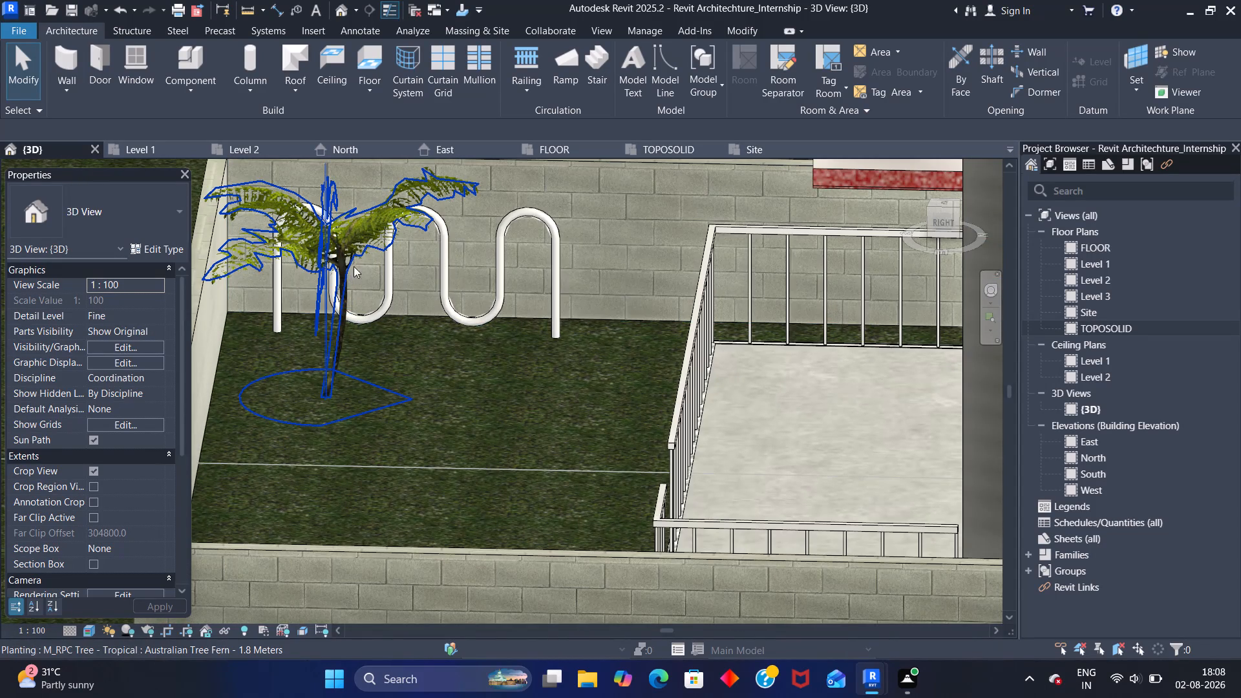
Change the tree fern in the front yard to the Cuban Royal Palm - 7.5 Meters type and deselect it.
left_click(352, 255)
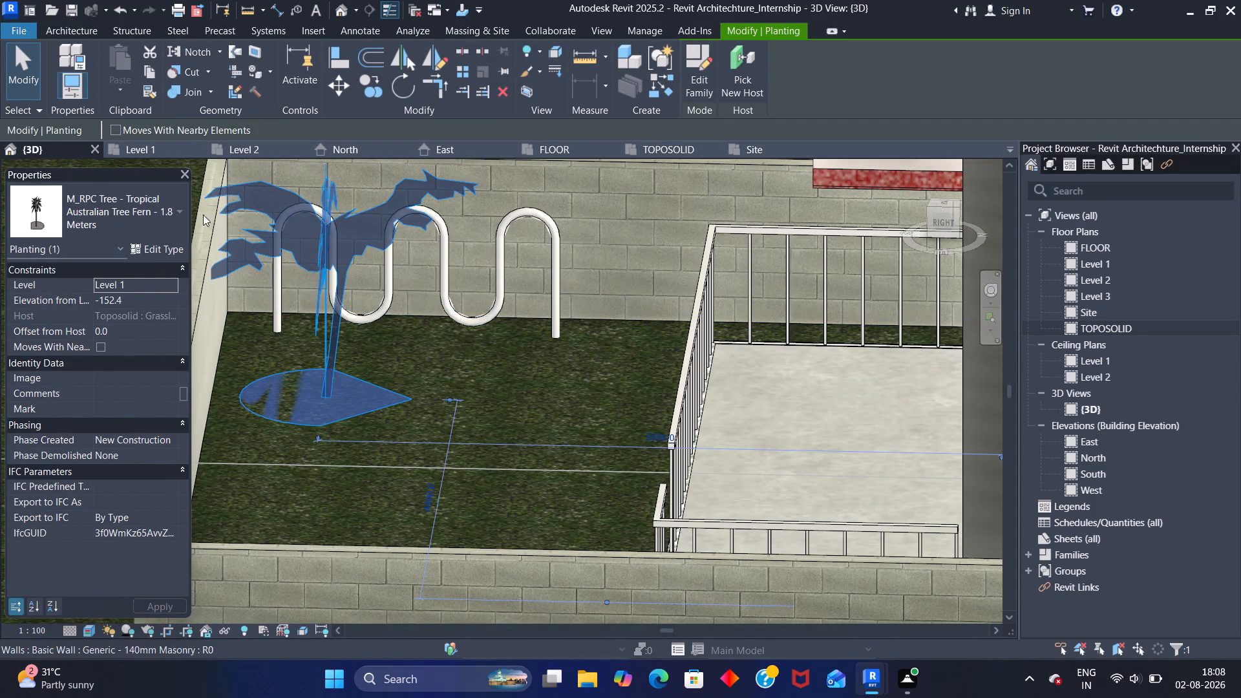
left_click(181, 212)
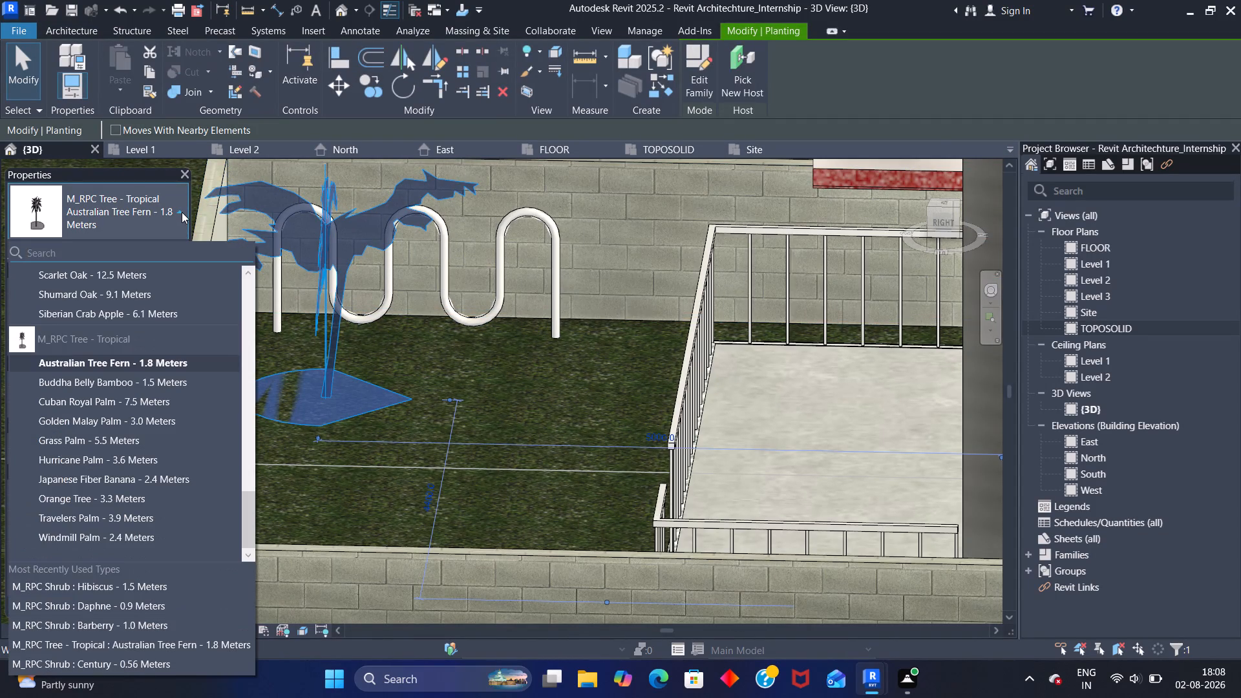
left_click(129, 401)
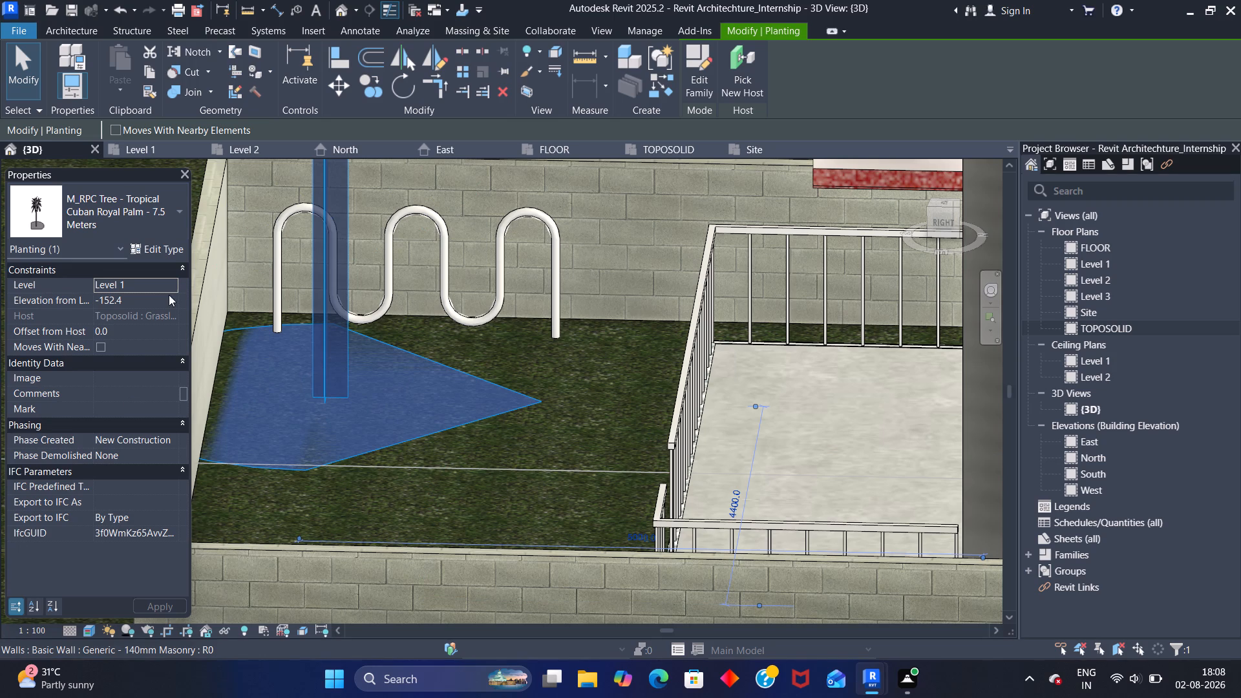
left_click(599, 381)
Examine the Cuban Royal Palm from near and far in relation to the house front, balcony and boundary wall.
scroll(615, 362, "down", 11)
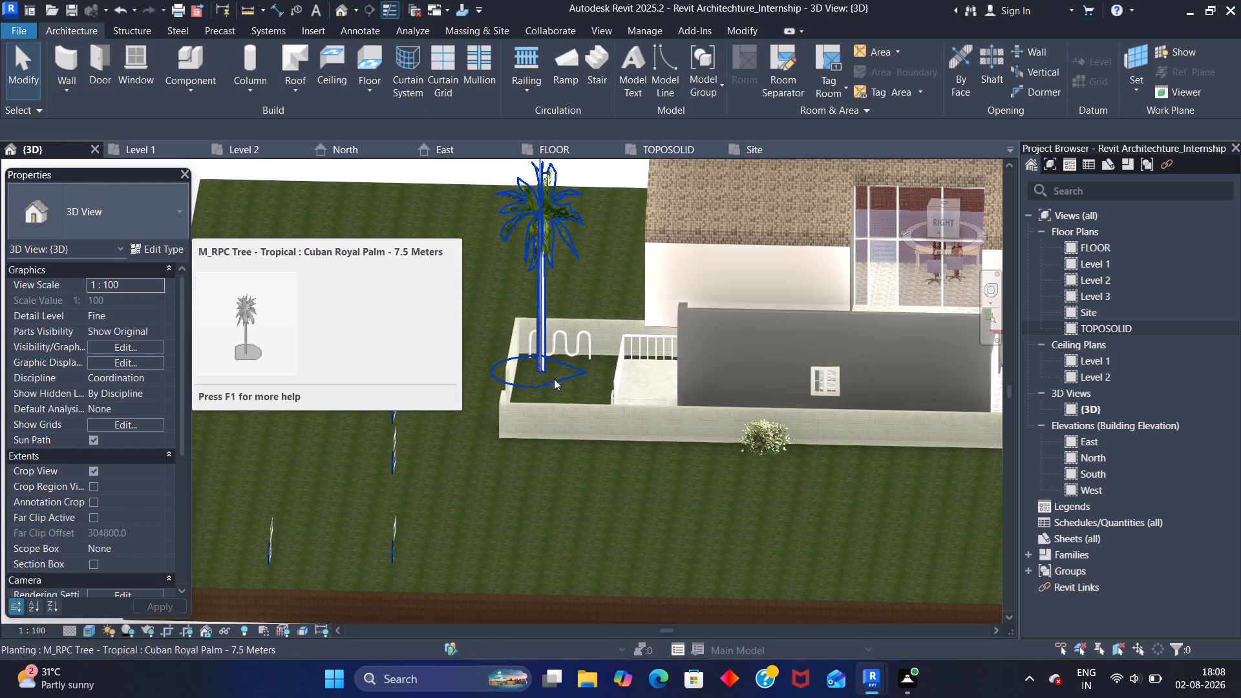
scroll(554, 379, "down", 1)
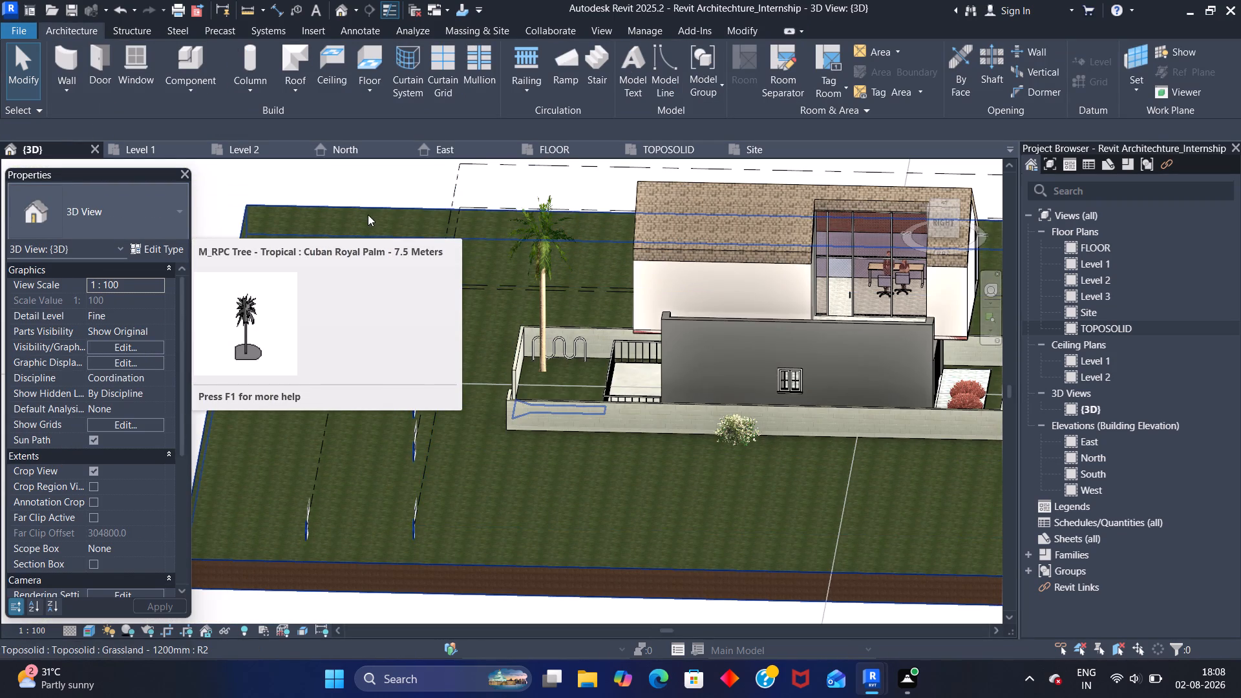
left_click(361, 439)
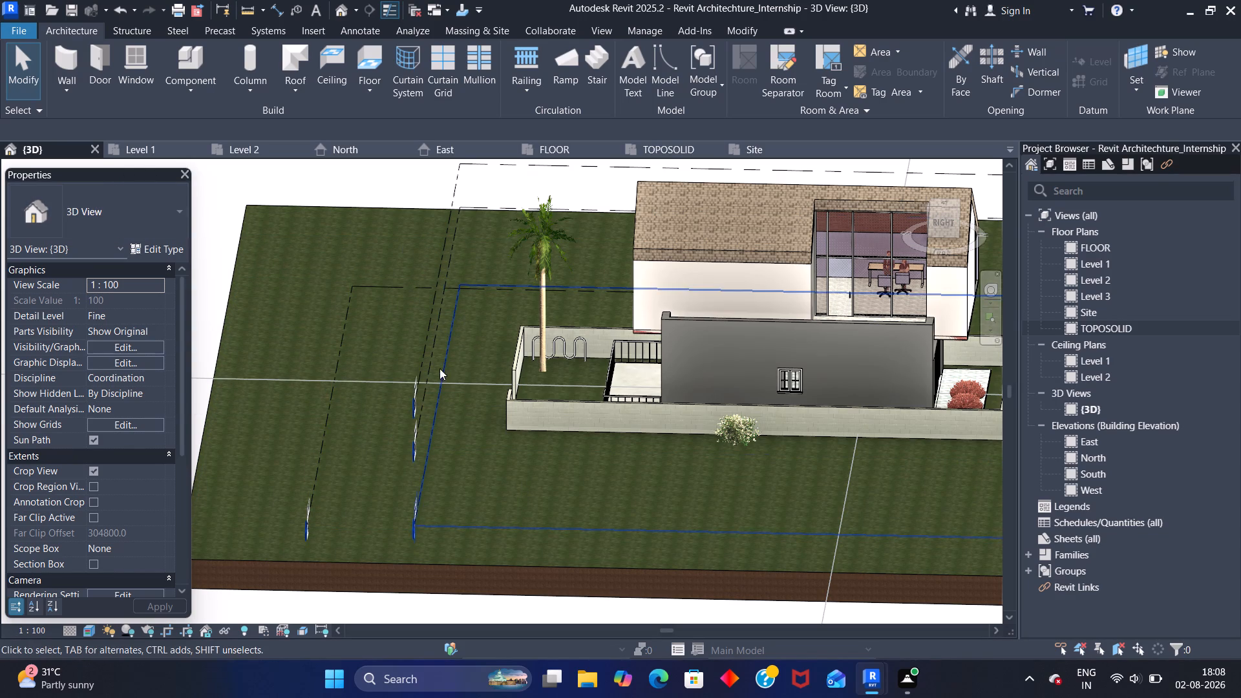
middle_click_drag(352, 294, 435, 392, "shift")
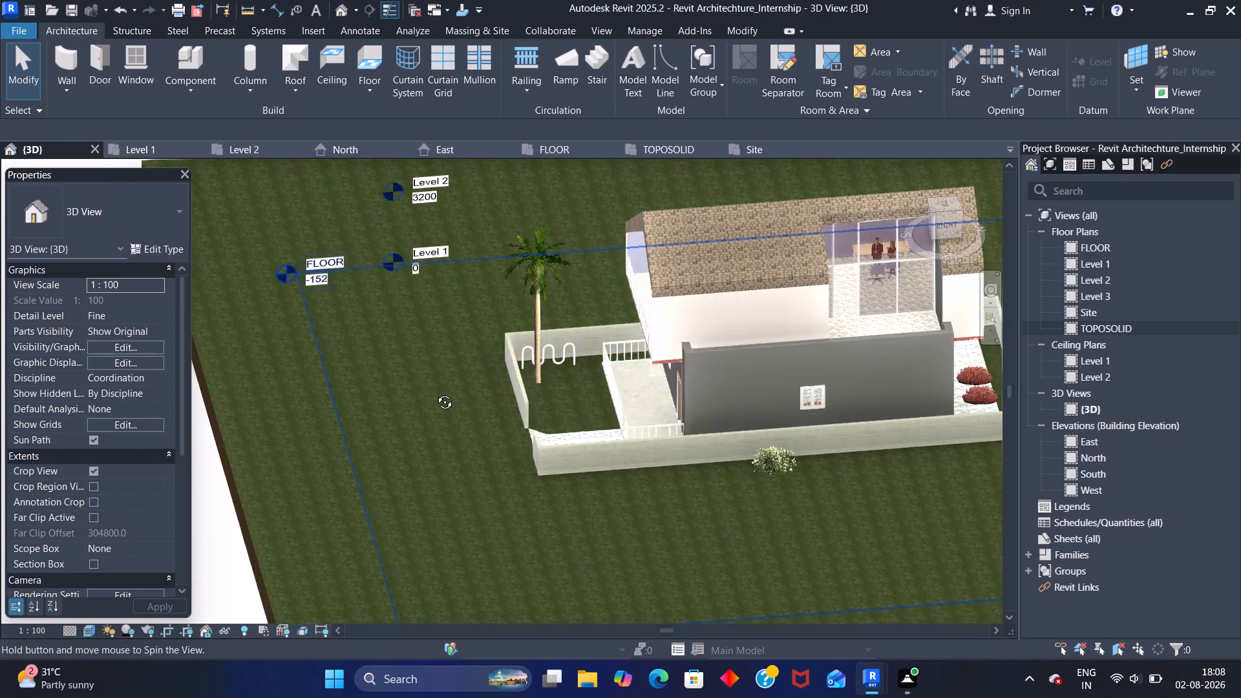
middle_click_drag(435, 392, 549, 410, "shift")
middle_click_drag(596, 308, 478, 273)
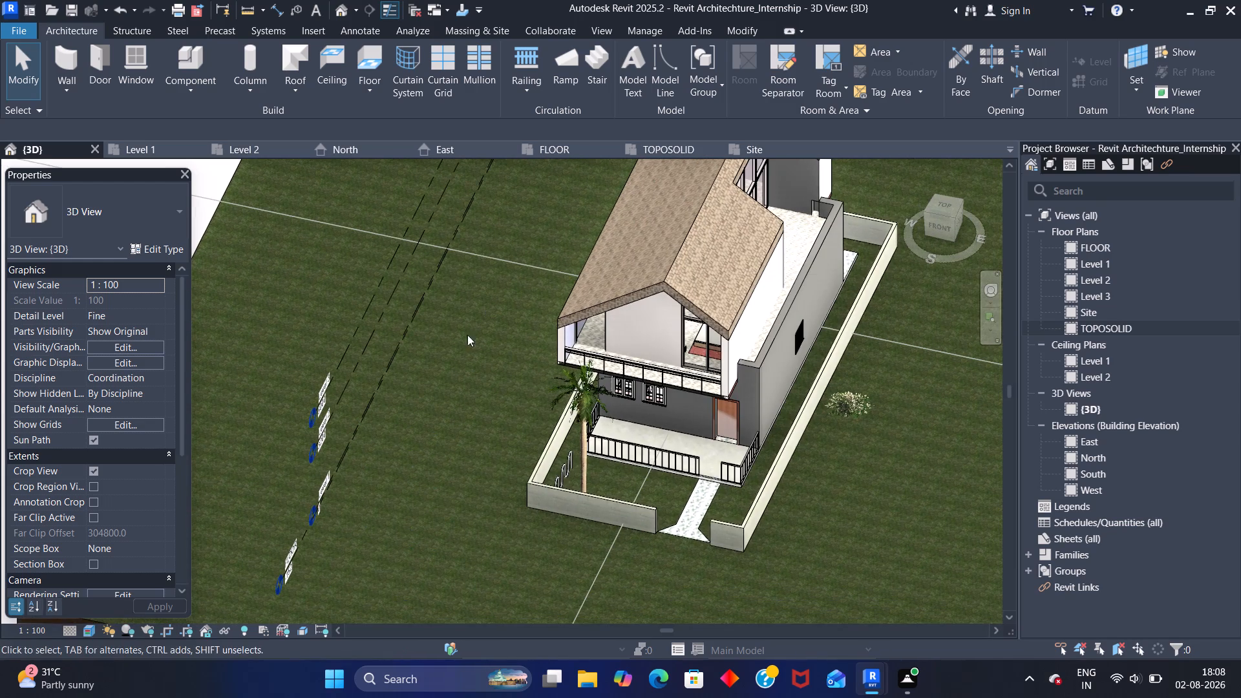
middle_click_drag(458, 361, 527, 239, "shift")
middle_click_drag(527, 318, 528, 318)
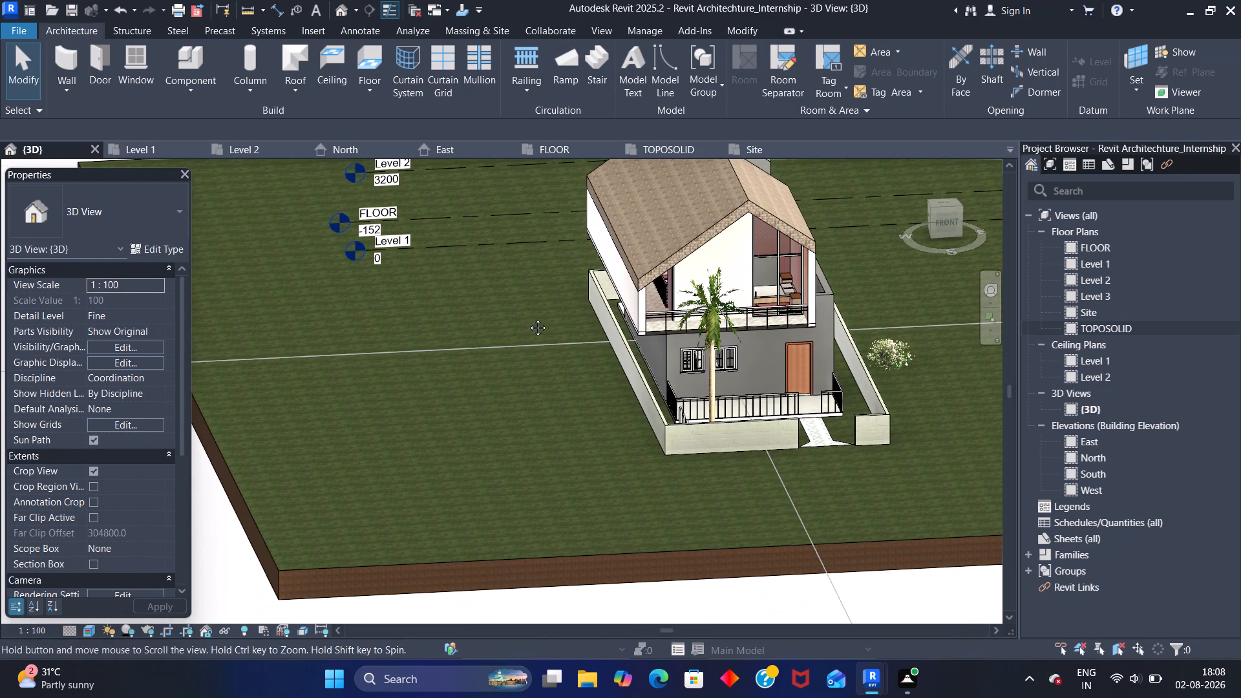
middle_click_drag(528, 318, 376, 365)
scroll(481, 392, "up", 7)
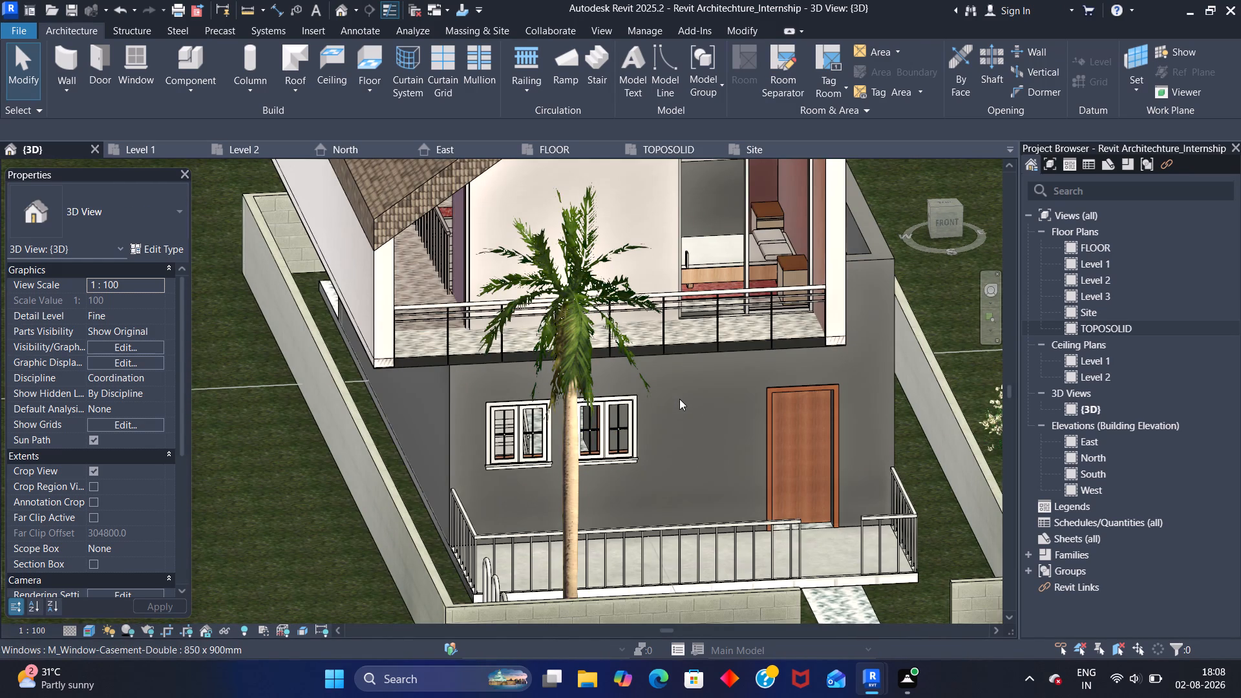
middle_click_drag(679, 399, 589, 350, "shift")
middle_click_drag(483, 354, 540, 368)
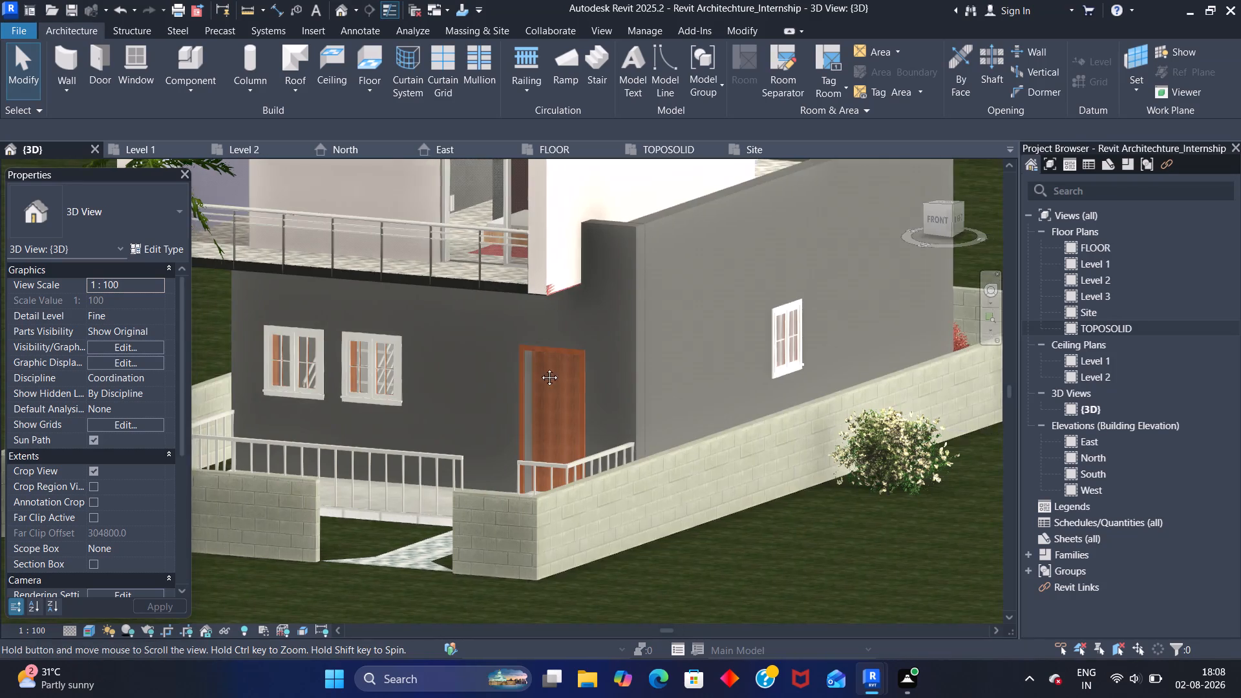
middle_click_drag(540, 368, 614, 375)
scroll(589, 366, "down", 3)
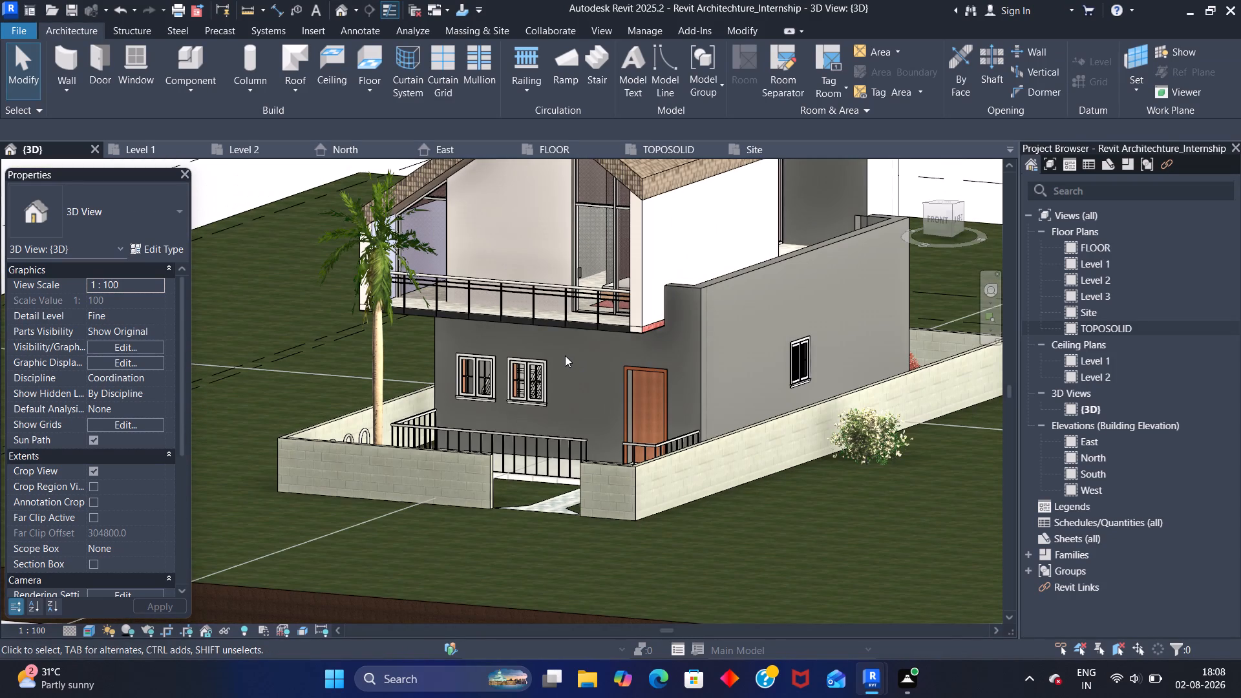
Move the Cuban Royal Palm west out of the front yard onto the grass beyond the west boundary wall.
left_click(372, 370)
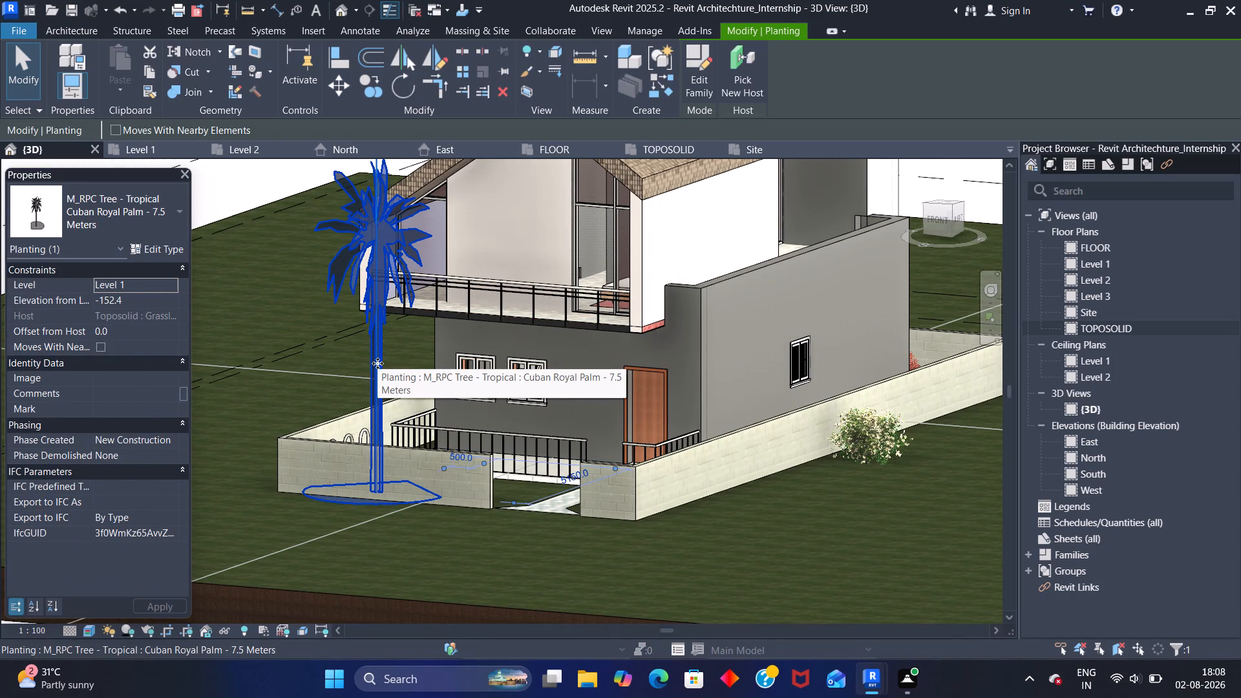
key("Left")
key("Left")
key("Left")
key("Left")
key("Left")
key("Left")
key("Left")
key("Left")
key("Left")
key("Left")
key("Left")
key("Left")
key("Left")
key("Left")
key("Left")
key("Left")
key("Left")
key("Left")
key("Left")
key("Left")
key("Left")
key("Left")
key("Left")
key("Left")
key("Left")
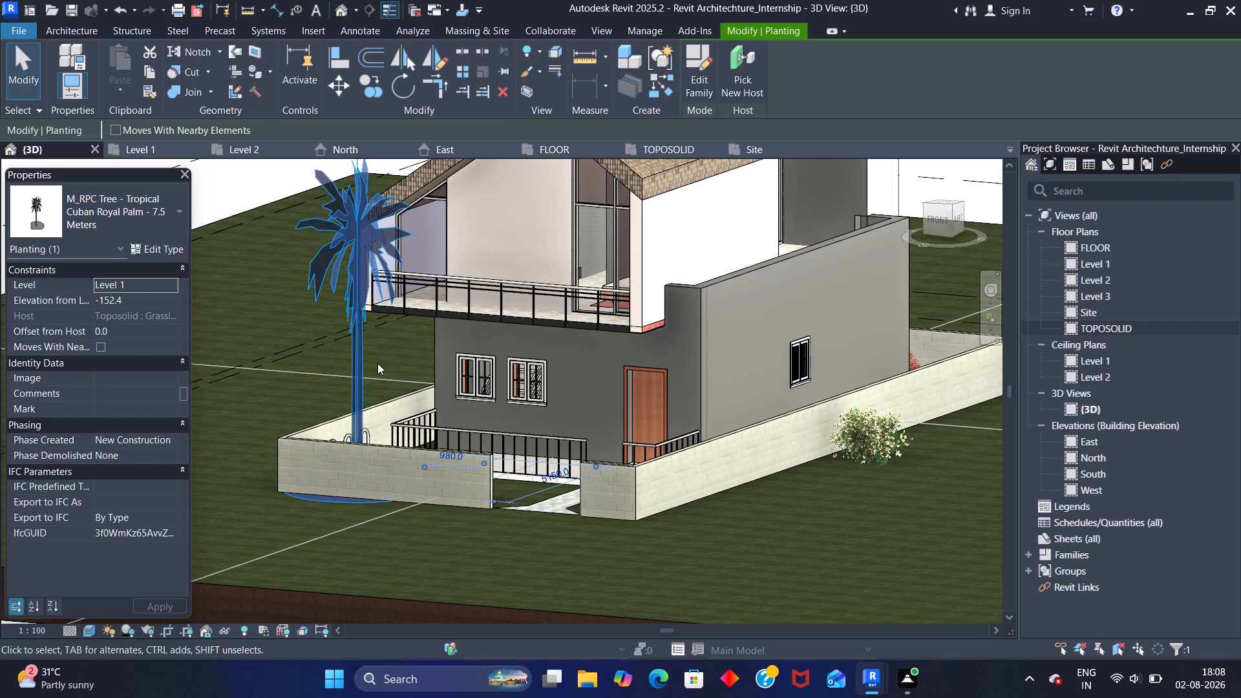
key("Left")
key("Left")
key("Left")
key("Left")
key("Left")
key("Left")
key("Left")
key("Left")
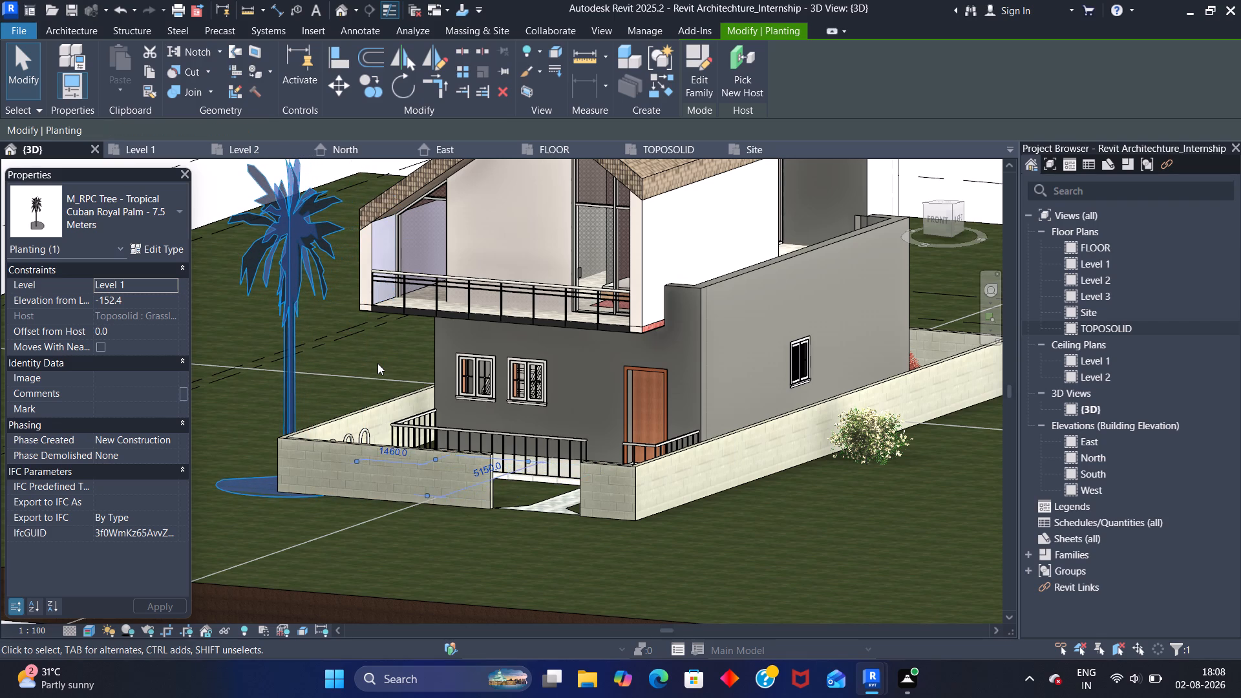
key("Left")
key("Left")
key("Left")
key("Left")
key("Left")
key("Left")
key("Left")
key("Left")
key("Left")
key("Left")
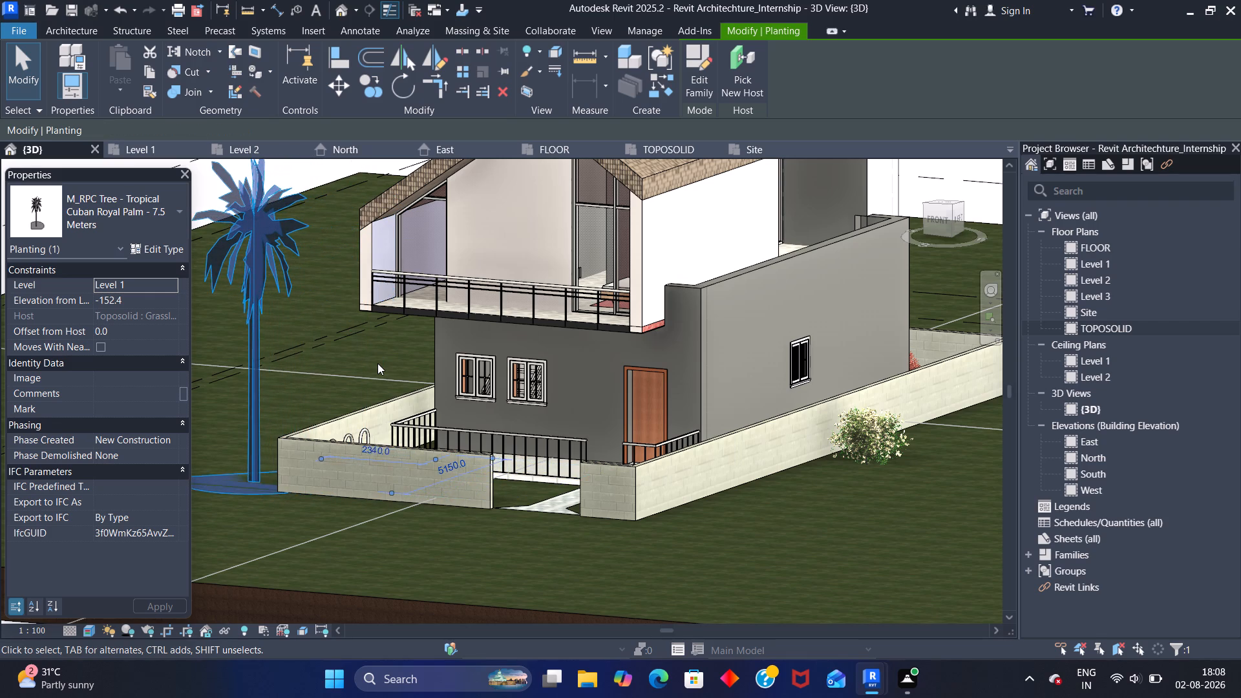
key("Left")
key("Left")
key("Left")
key("Left")
key("Left")
key("Left")
key("Left")
key("Left")
key("Left")
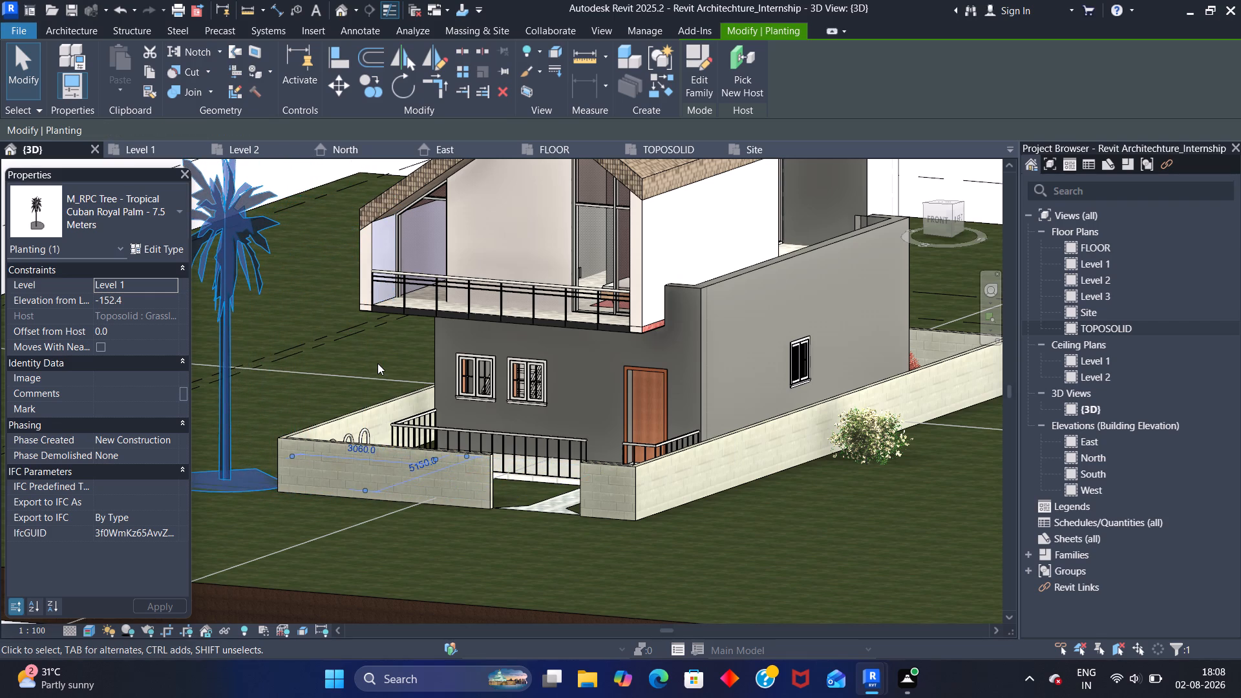
key("Left")
key("Left")
key("Left")
key("Left")
key("Left")
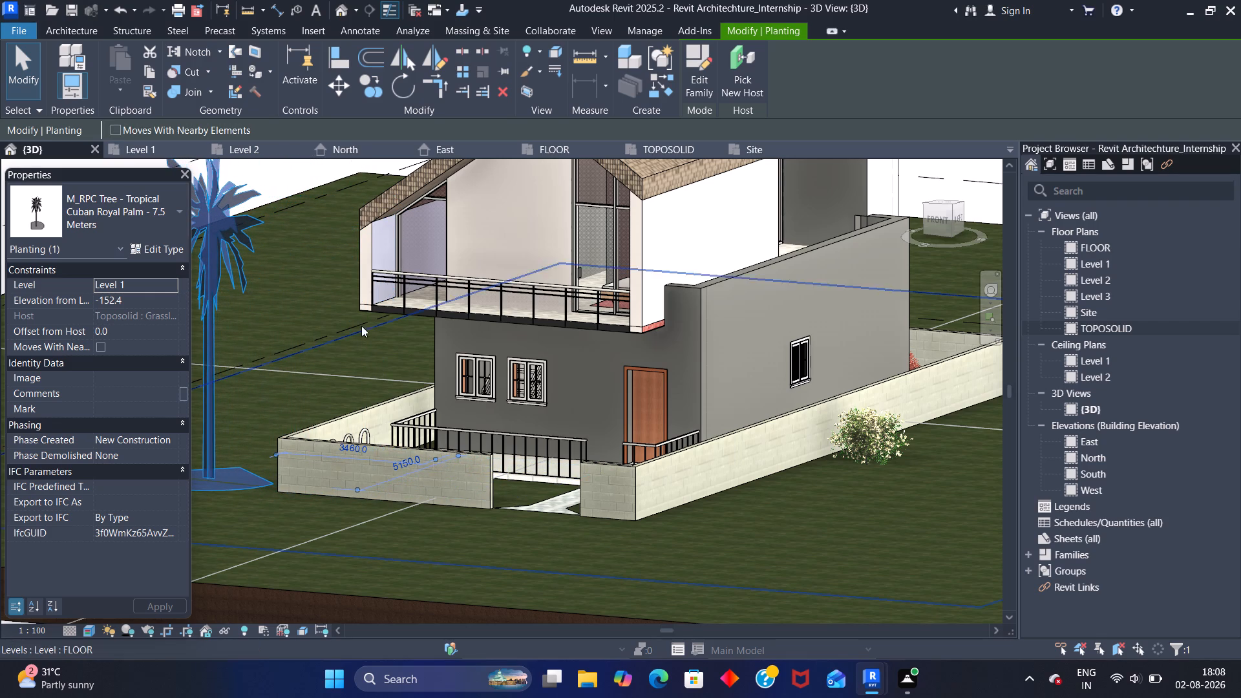
left_click(317, 277)
On the Level 1 plan, move the Hibiscus shrub from outside the east boundary wall onto the porch, about 1050 mm south of the front wall.
middle_click_drag(310, 286, 312, 289, "shift")
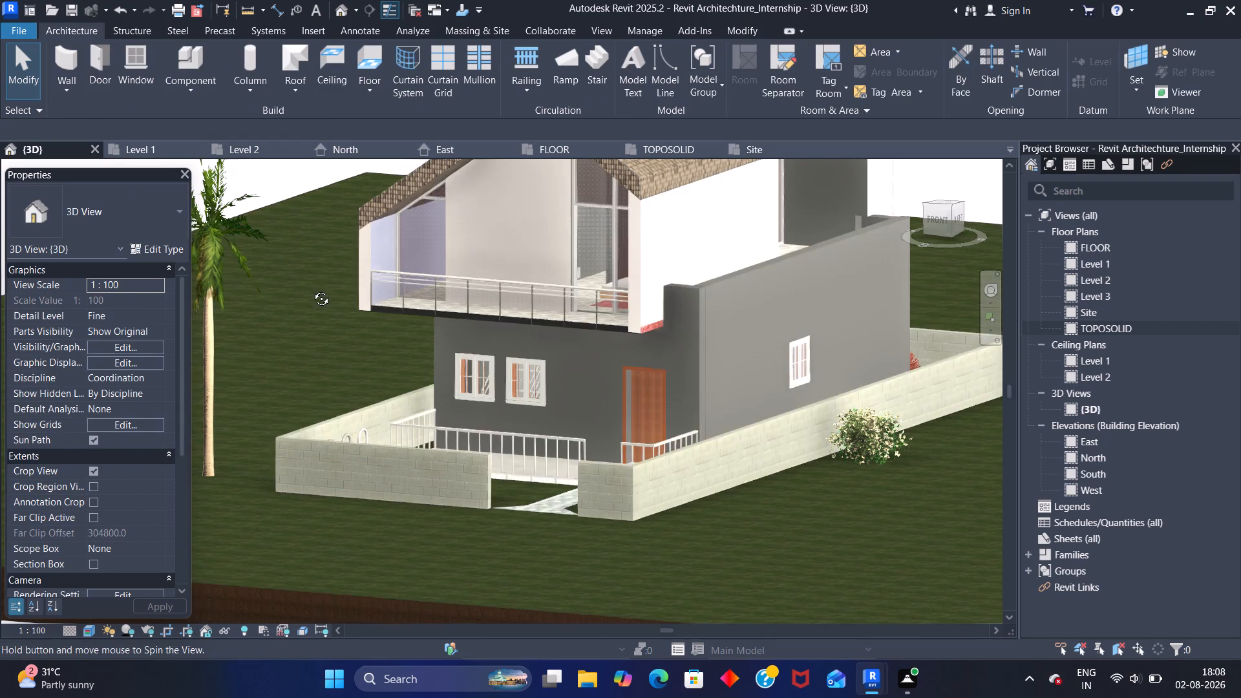
middle_click_drag(312, 289, 395, 303, "shift")
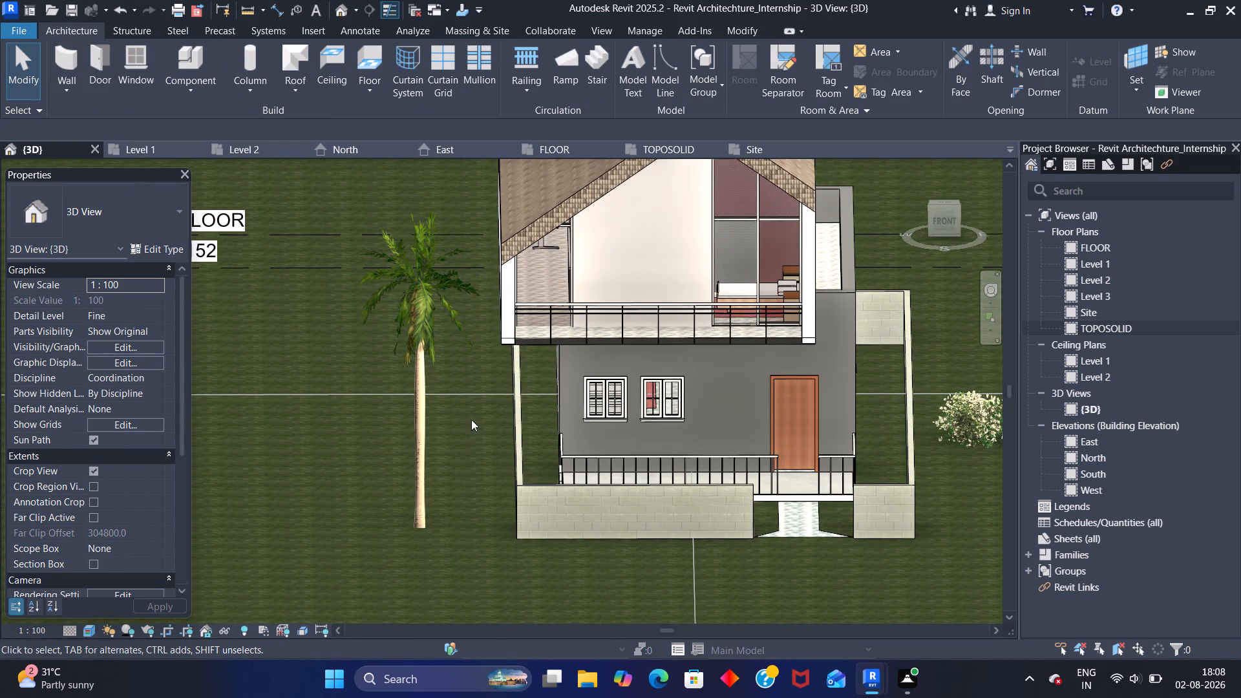
middle_click_drag(461, 405, 454, 421)
scroll(452, 421, "down", 4)
middle_click_drag(741, 319, 704, 313)
left_click(713, 417)
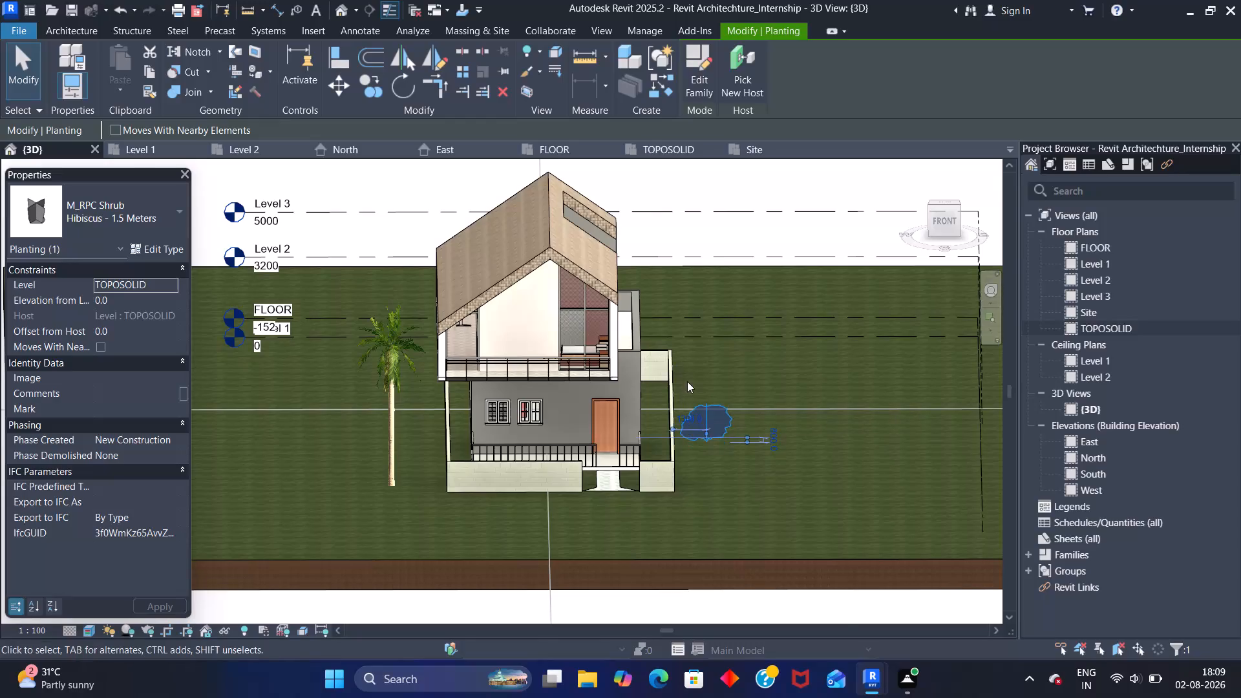
scroll(690, 381, "up", 1)
scroll(666, 397, "down", 1)
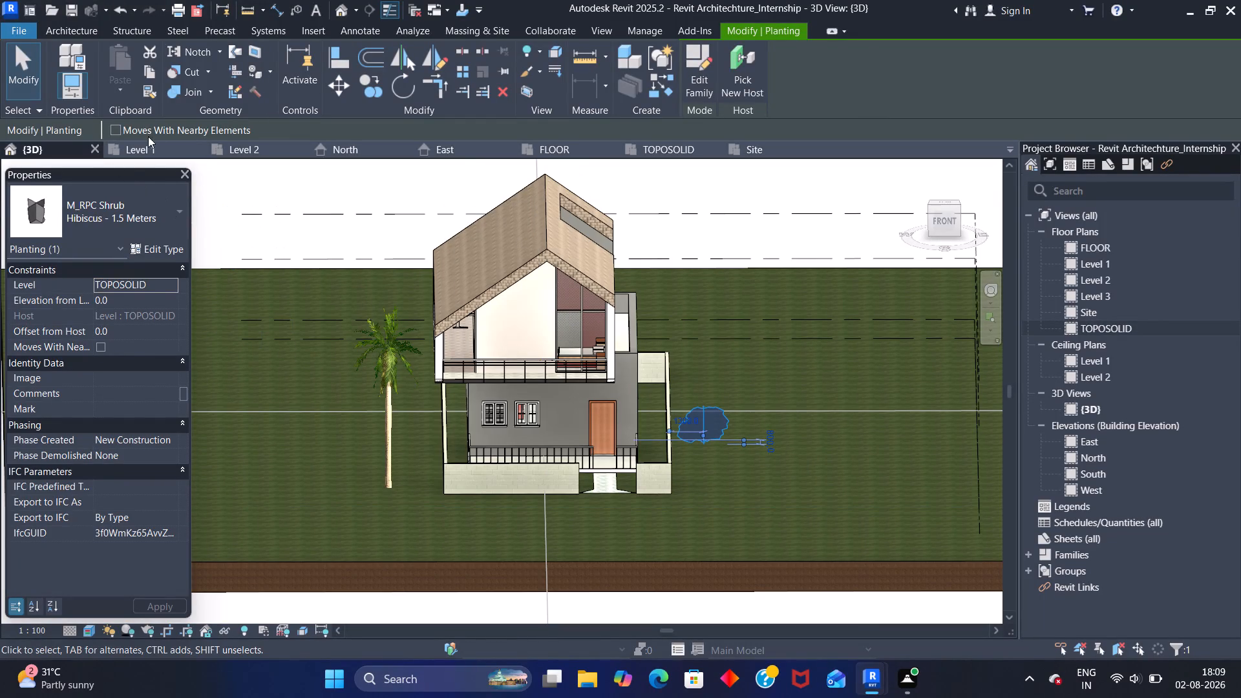
left_click(154, 147)
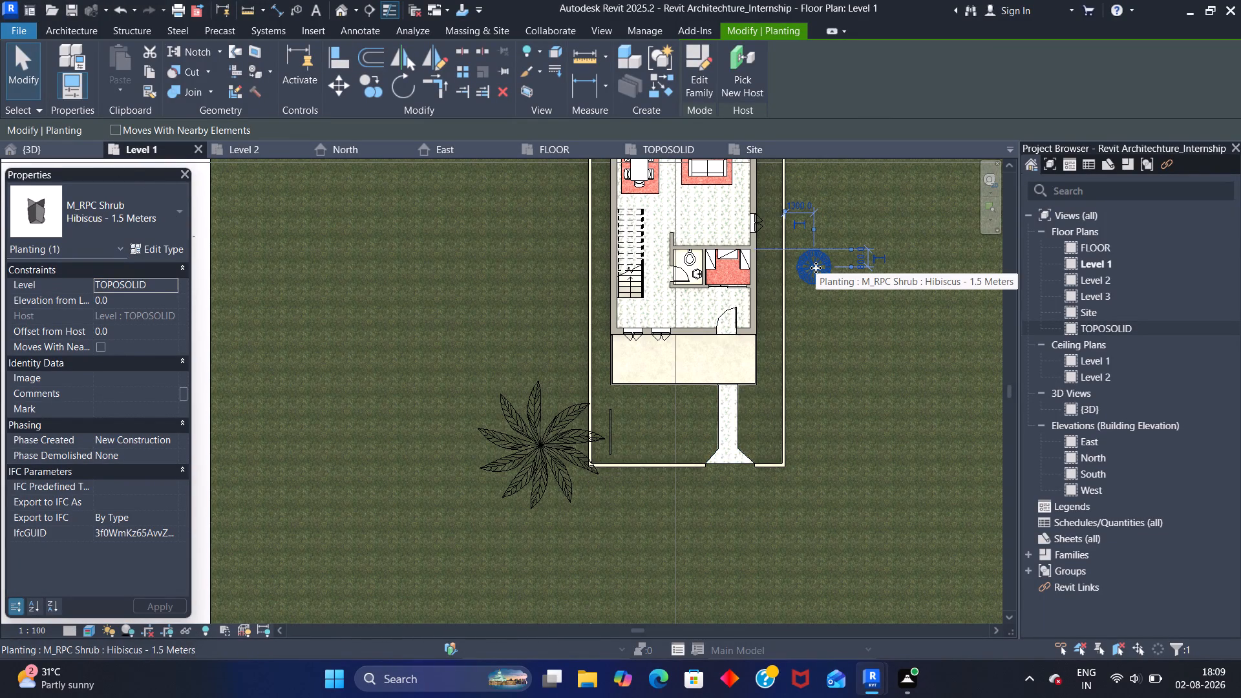
left_click_drag(816, 268, 746, 427)
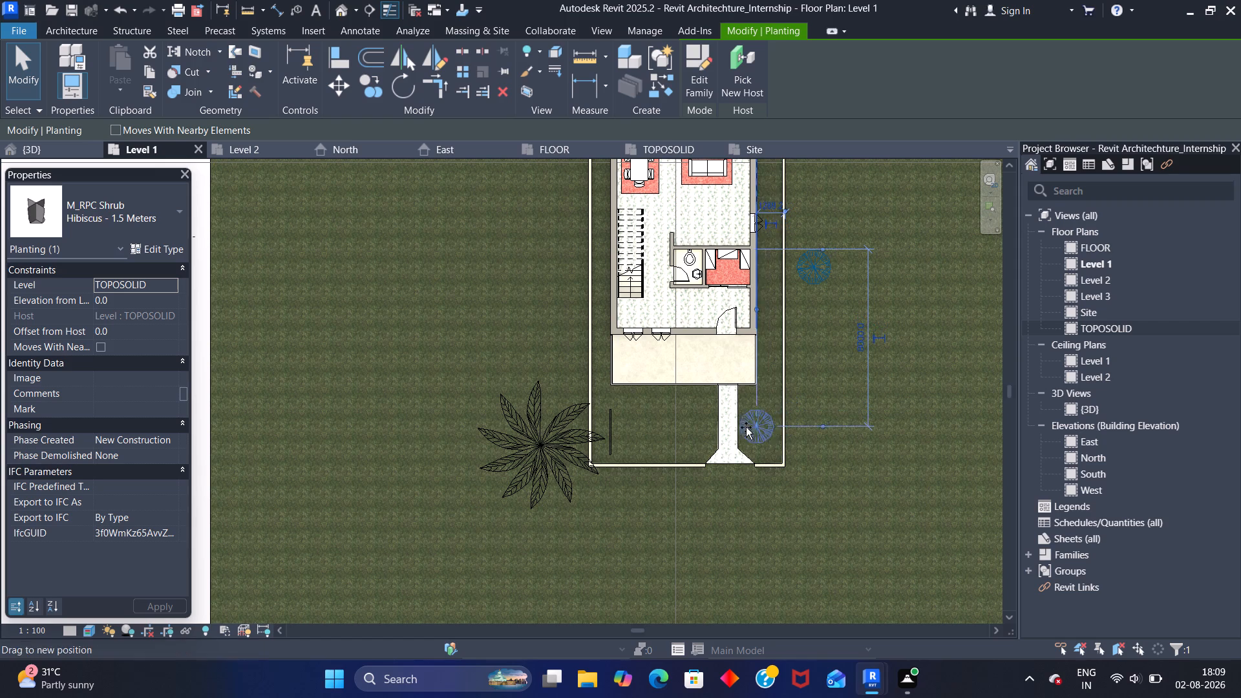
left_click_drag(746, 427, 645, 443)
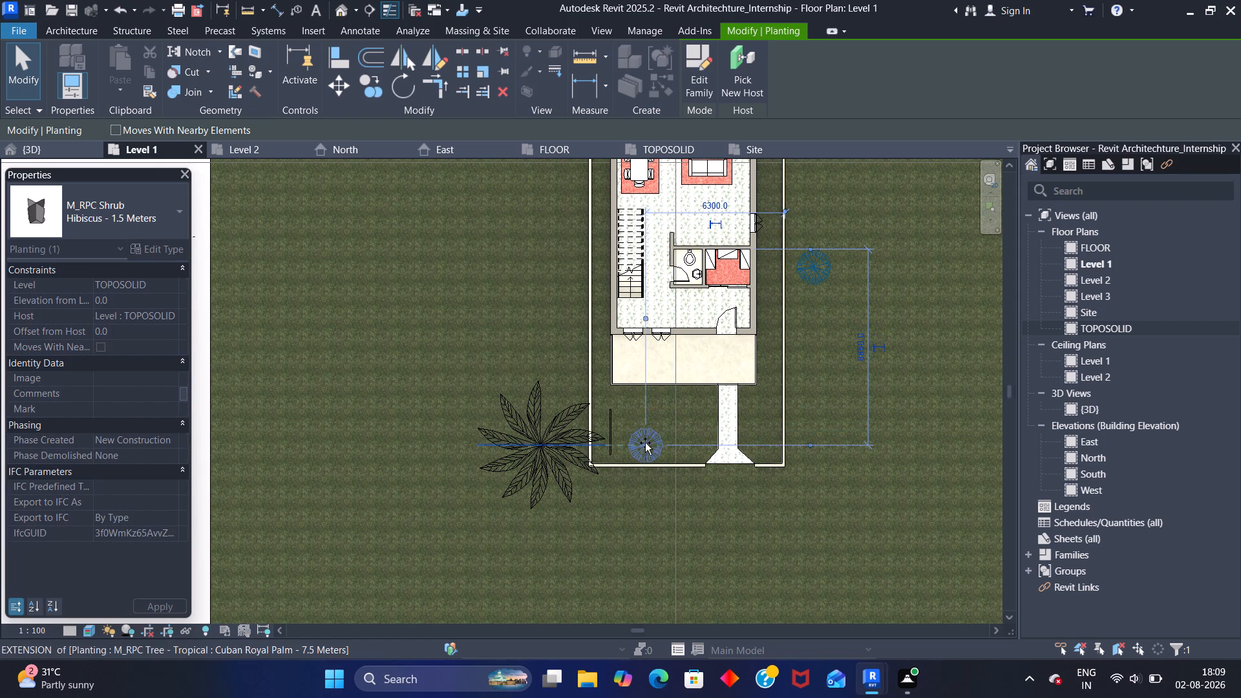
left_click_drag(645, 443, 689, 359)
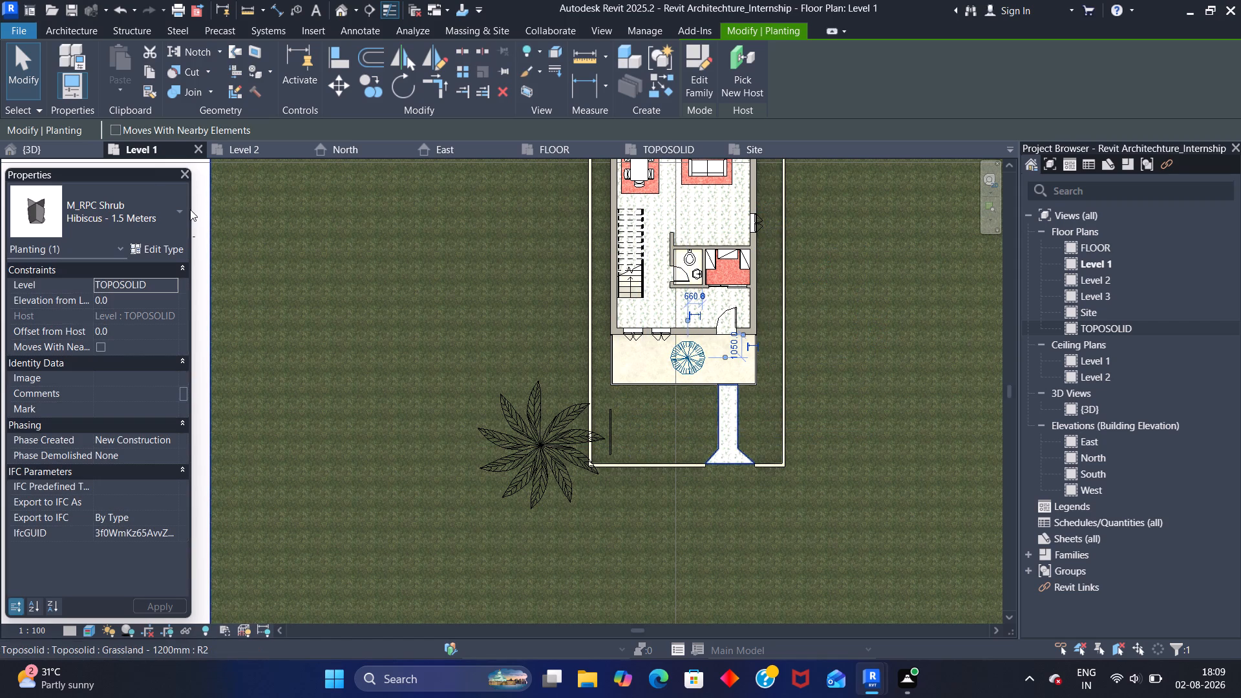
Change the shrub on the front porch to the Juniper - 0.92 Meters type.
left_click(182, 207)
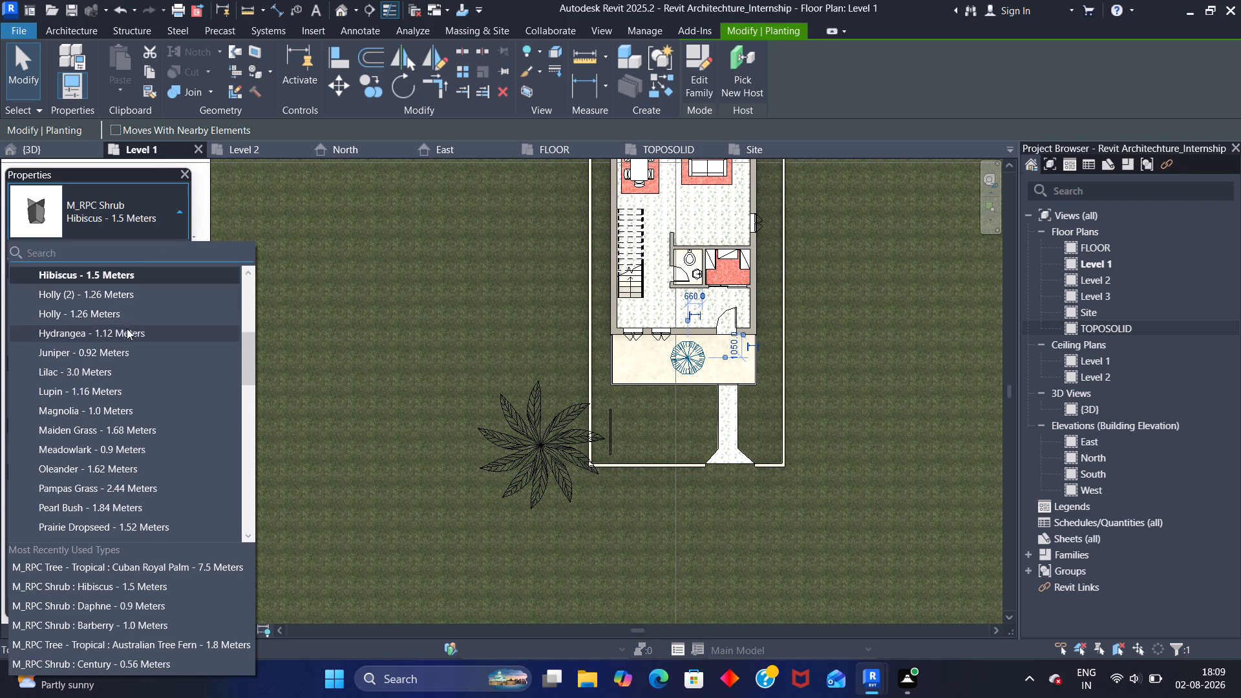
left_click(130, 354)
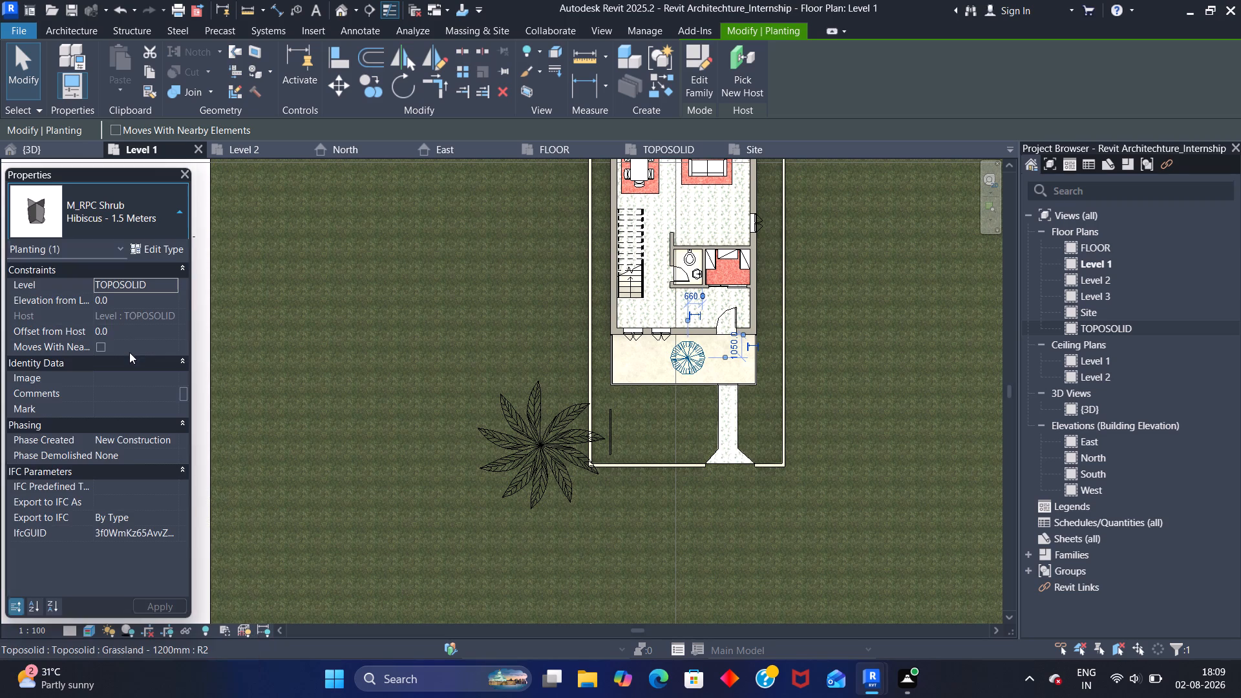
Examine the Juniper shrub on the porch in the Level 1 plan and up close in 3D against the railing, windows and front door.
scroll(692, 359, "up", 5)
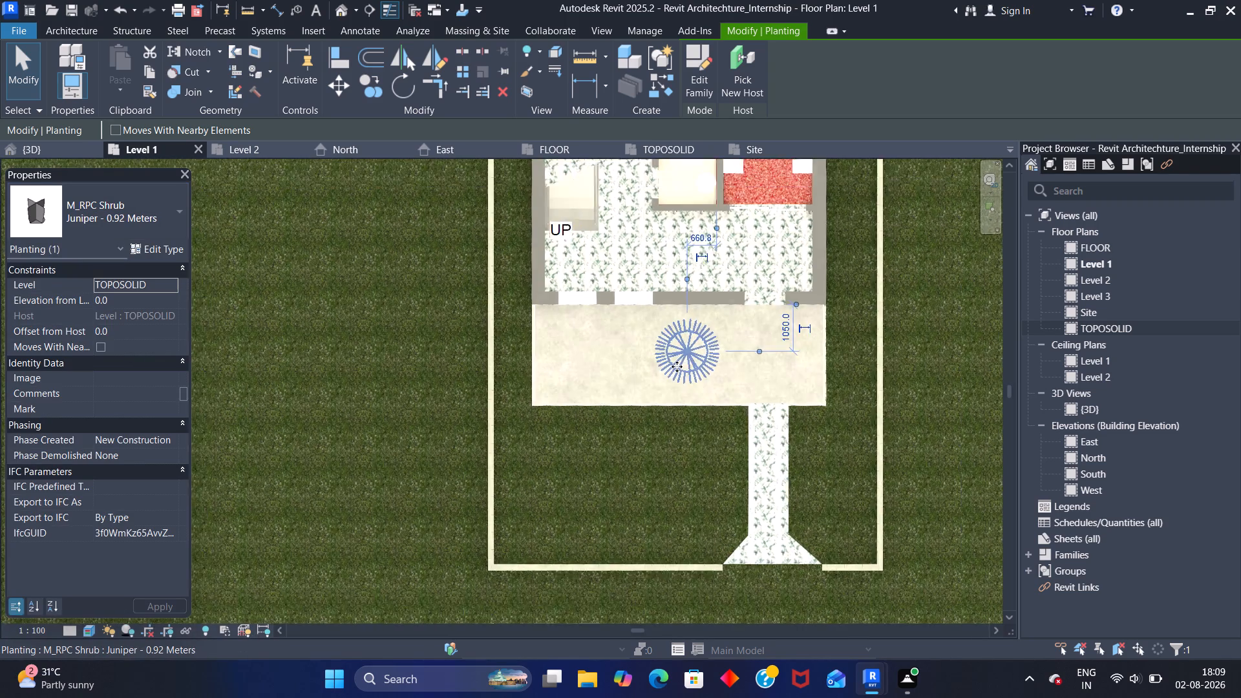
scroll(677, 366, "up", 7)
scroll(634, 368, "down", 3)
left_click(507, 478)
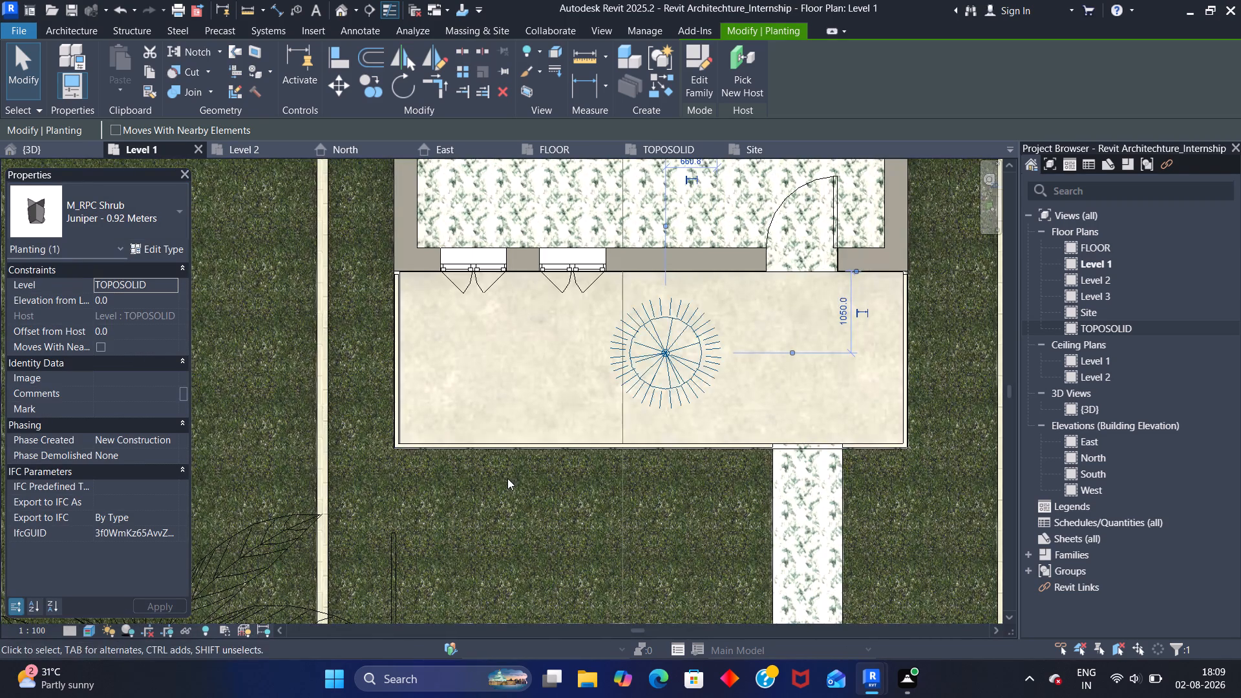
scroll(685, 382, "down", 1)
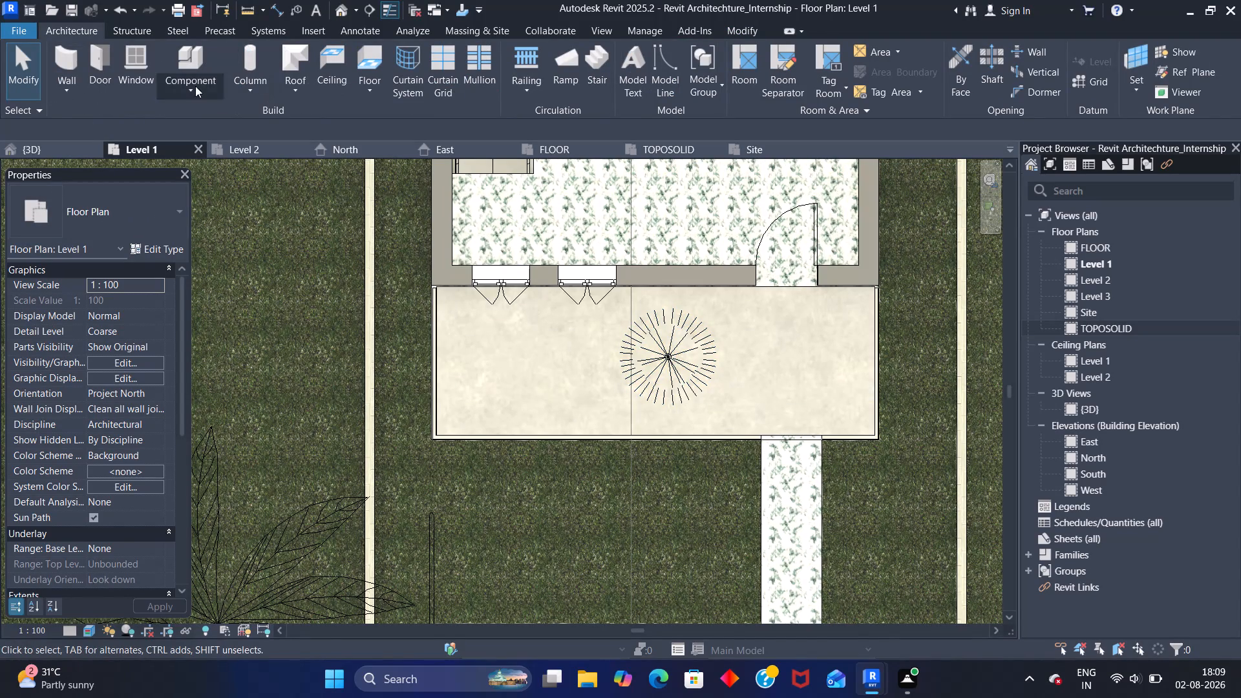
left_click(72, 139)
left_click(31, 150)
scroll(582, 326, "down", 2)
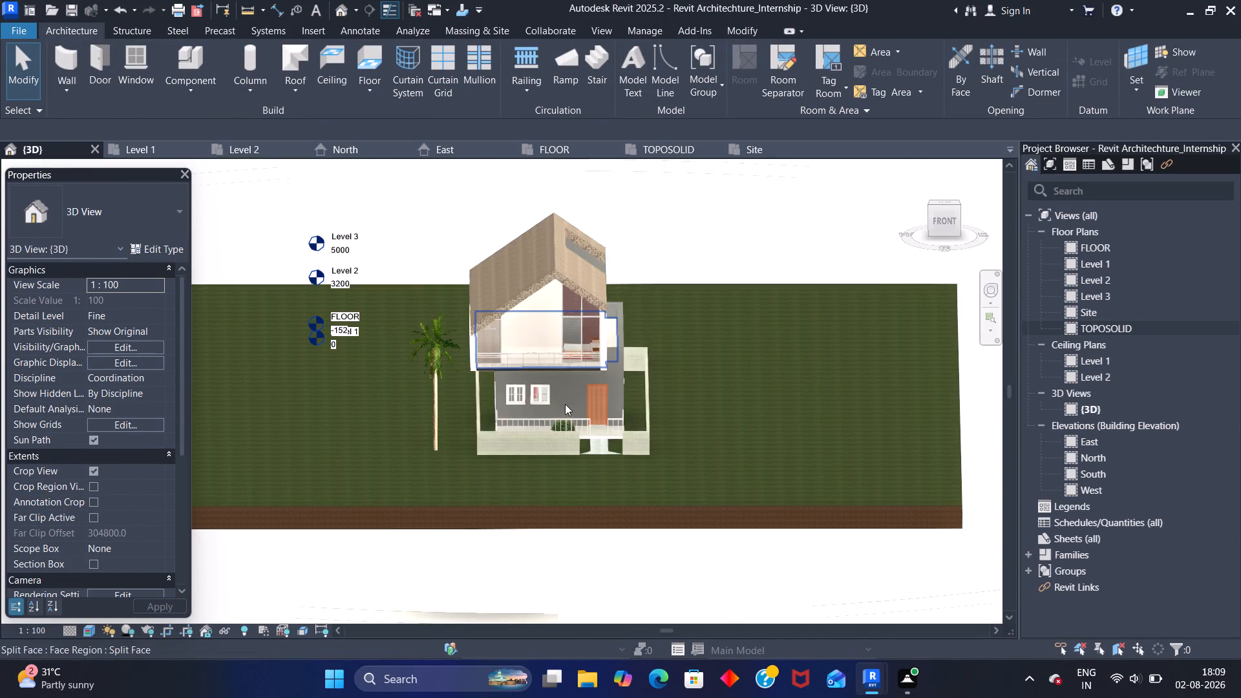
middle_click_drag(578, 405, 496, 357)
scroll(499, 371, "up", 4)
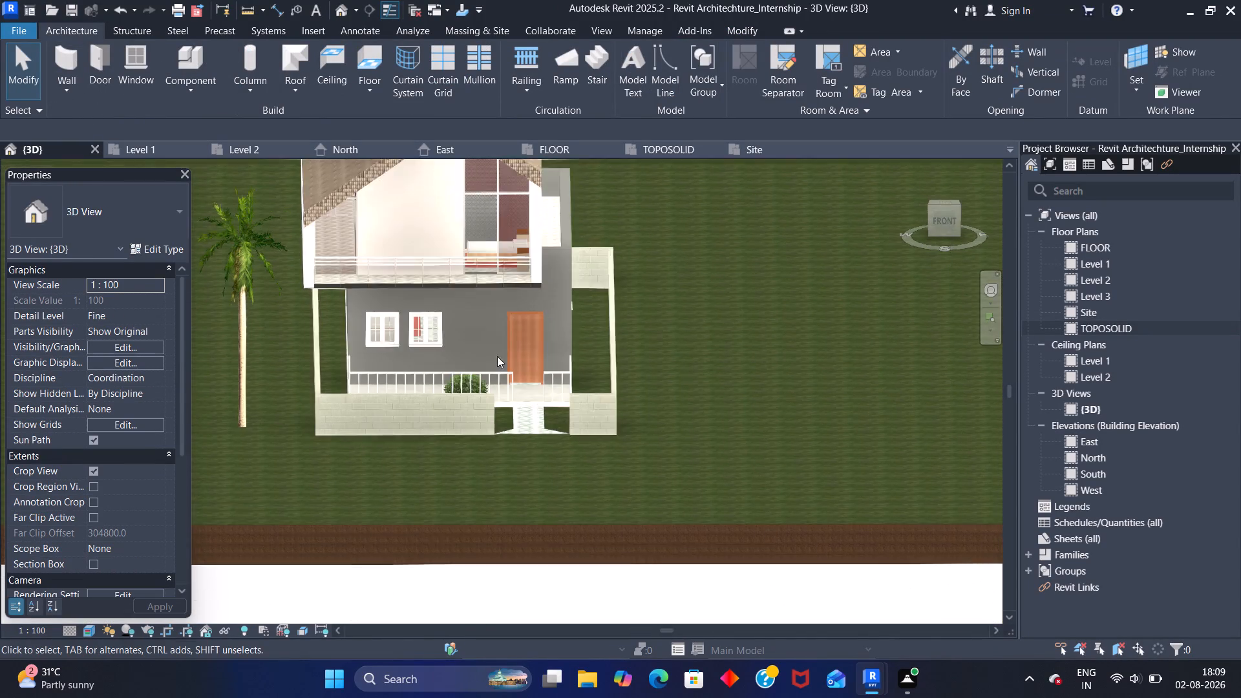
scroll(497, 356, "up", 9)
scroll(472, 346, "down", 5)
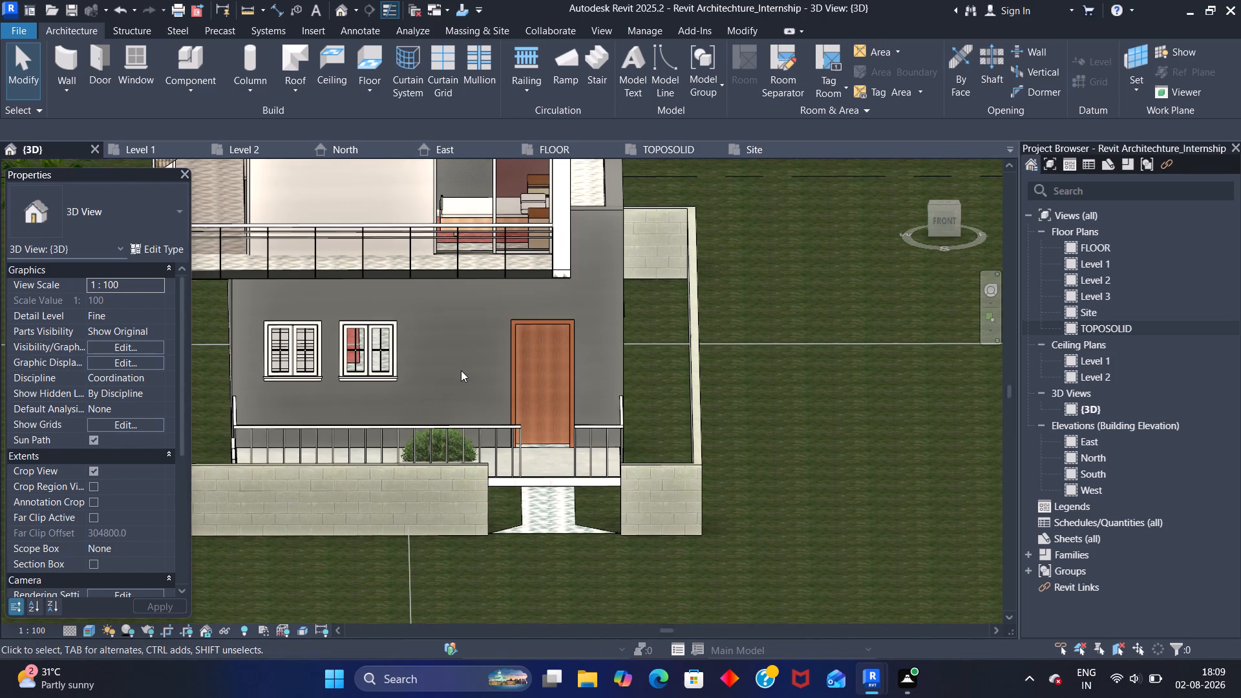
middle_click_drag(483, 367, 429, 332, "shift")
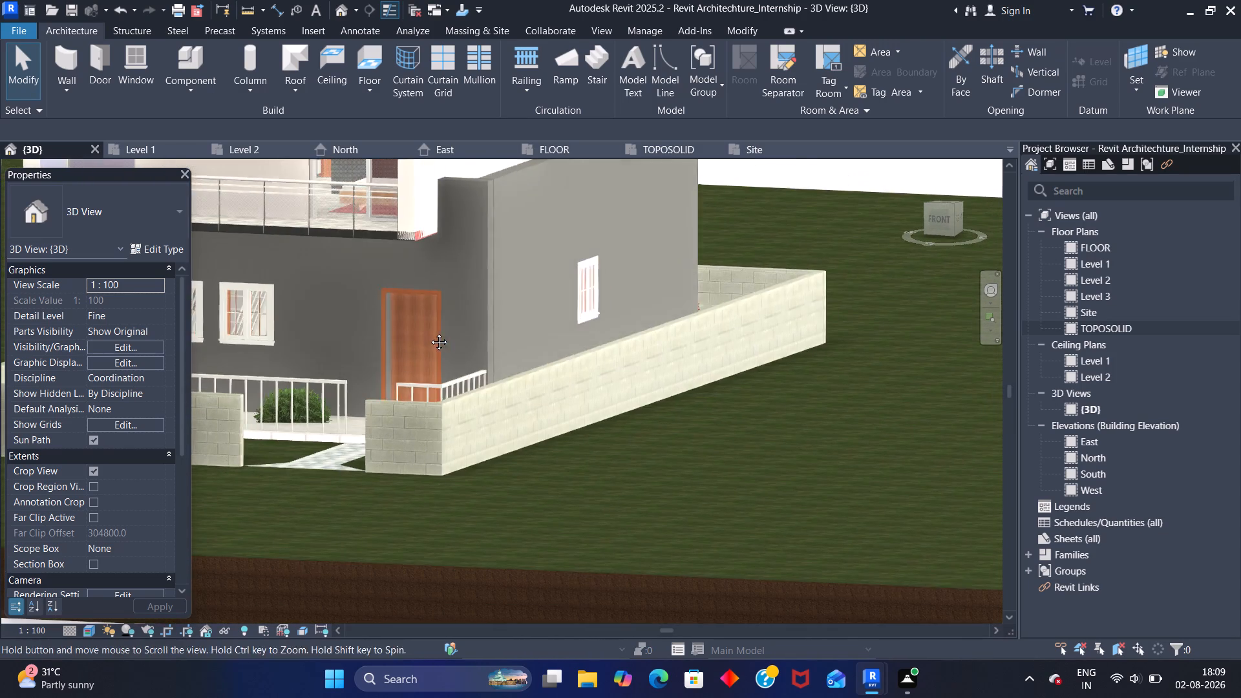
middle_click_drag(429, 332, 430, 332, "shift")
scroll(317, 357, "up", 6)
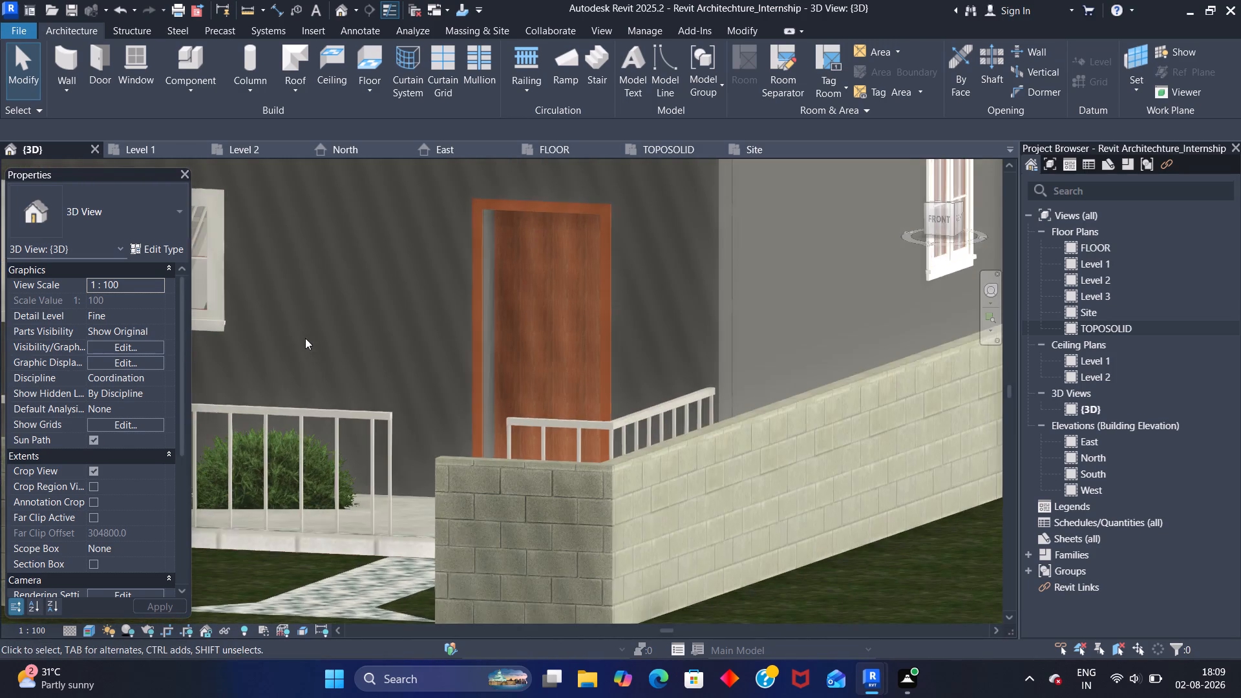
middle_click_drag(305, 338, 453, 304)
middle_click_drag(394, 260, 467, 280, "shift")
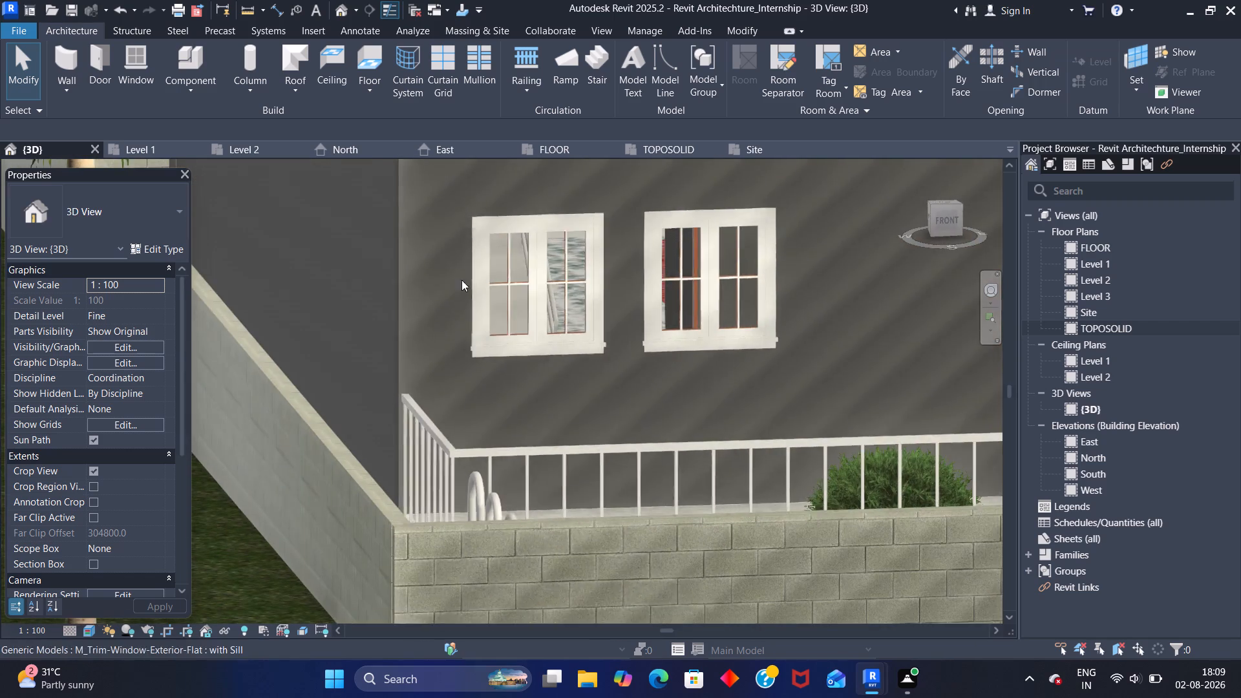
middle_click_drag(664, 366, 374, 296)
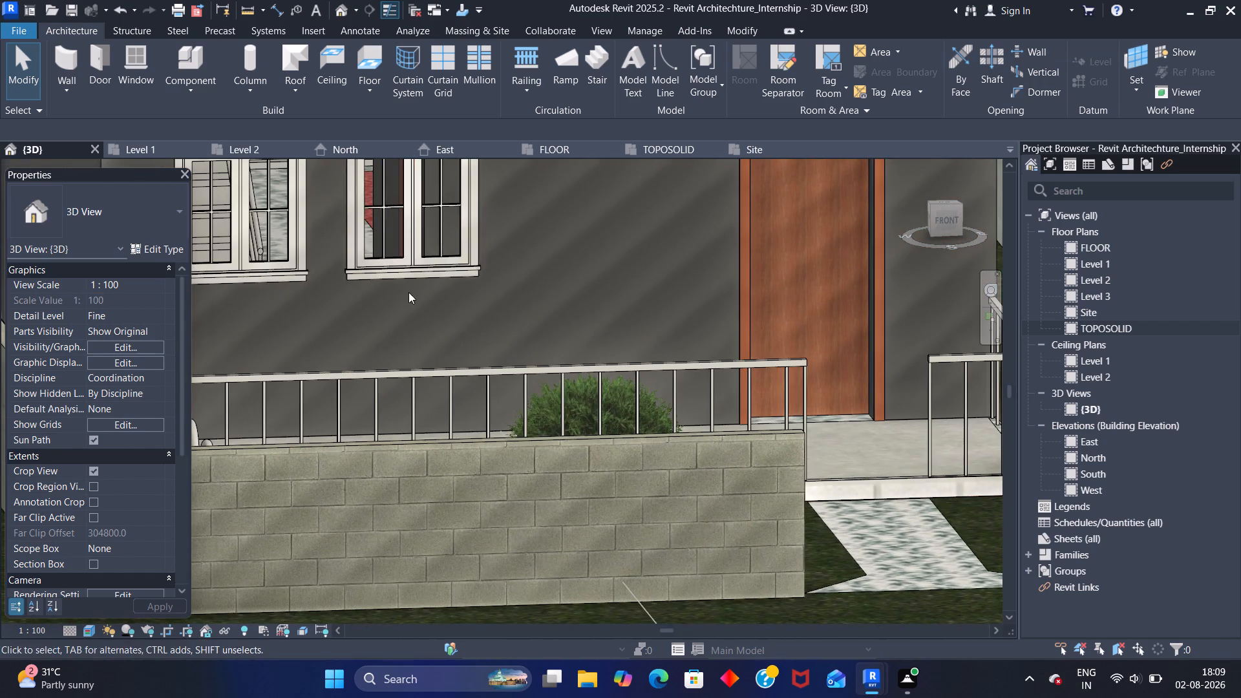
middle_click_drag(476, 281, 396, 263, "shift")
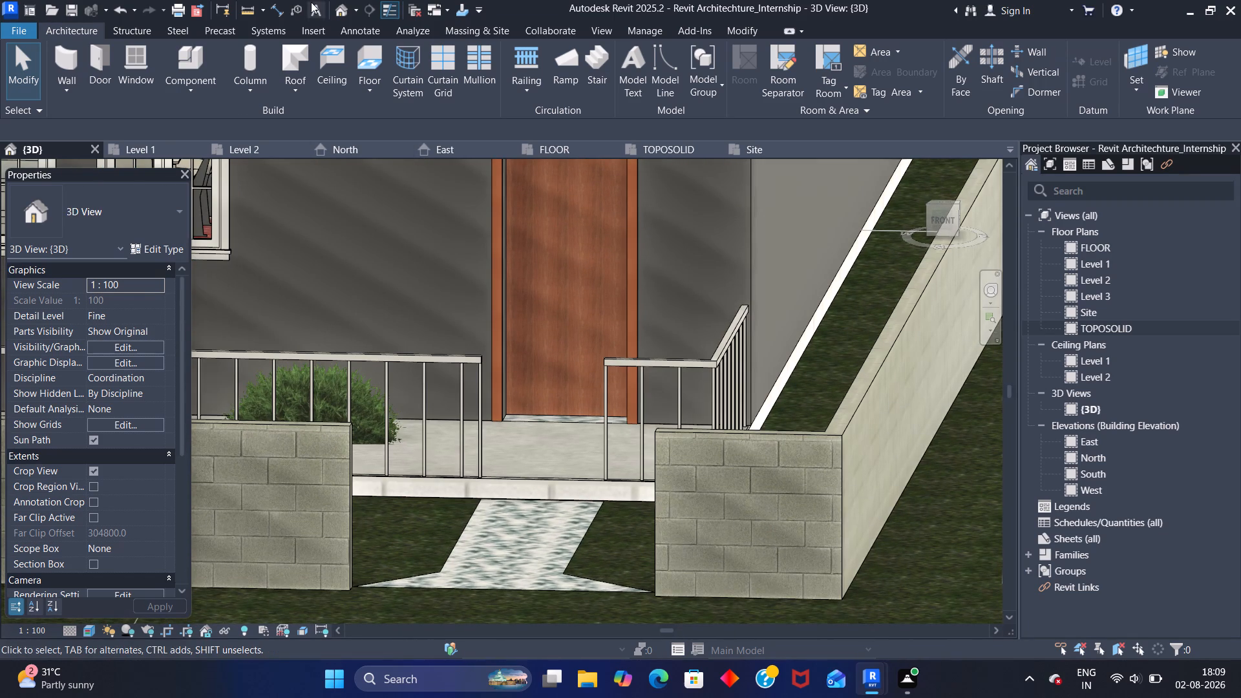
Examine the house front, boundary wall, entrance path and front edge of the toposolid from farther away in 3D.
scroll(463, 323, "down", 1)
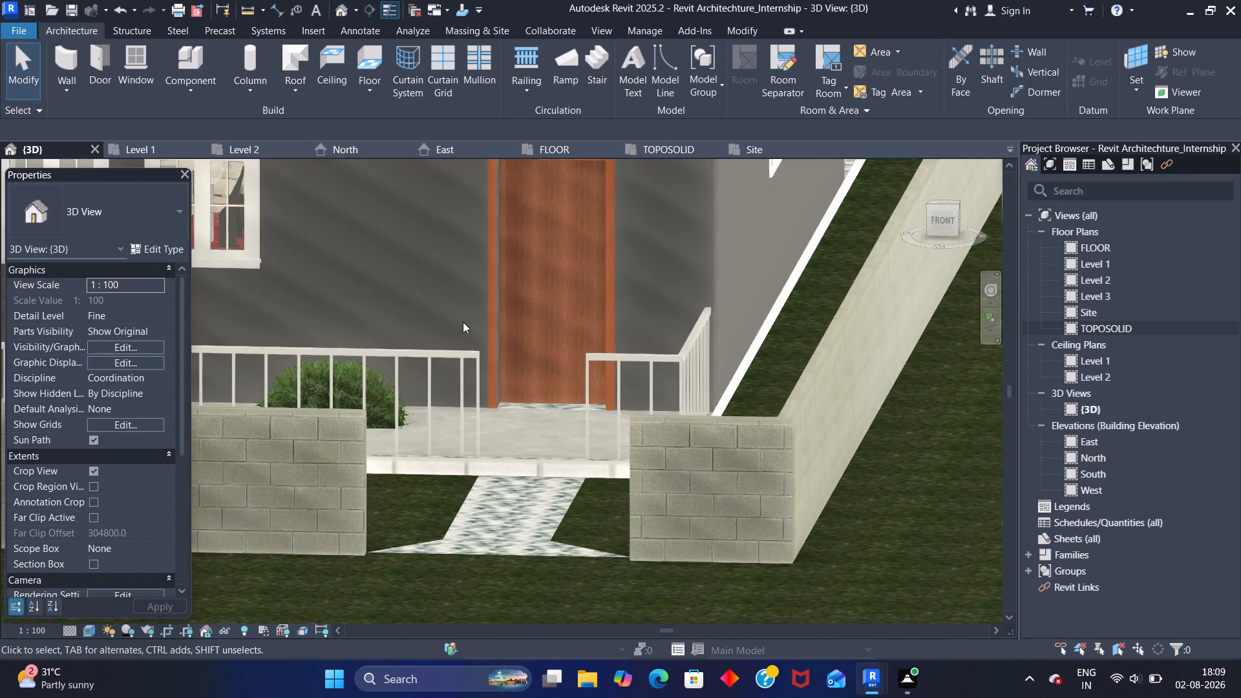
scroll(463, 322, "down", 2)
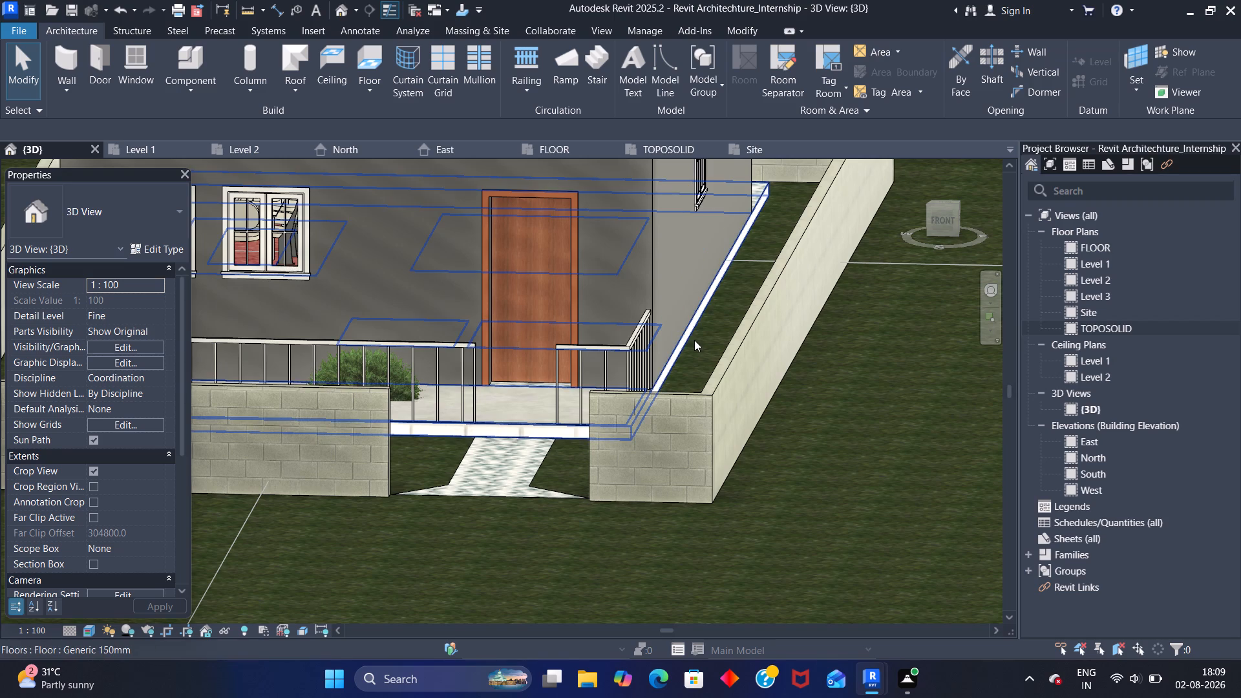
scroll(703, 359, "down", 4)
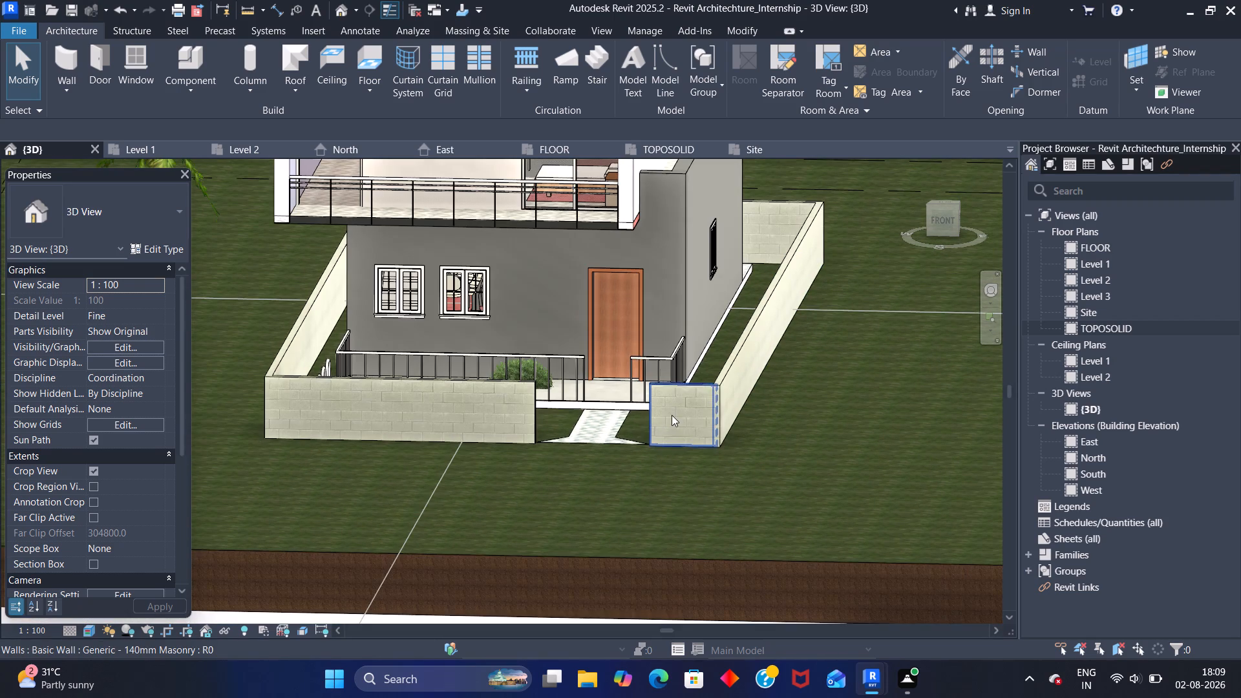
middle_click_drag(571, 464, 594, 461)
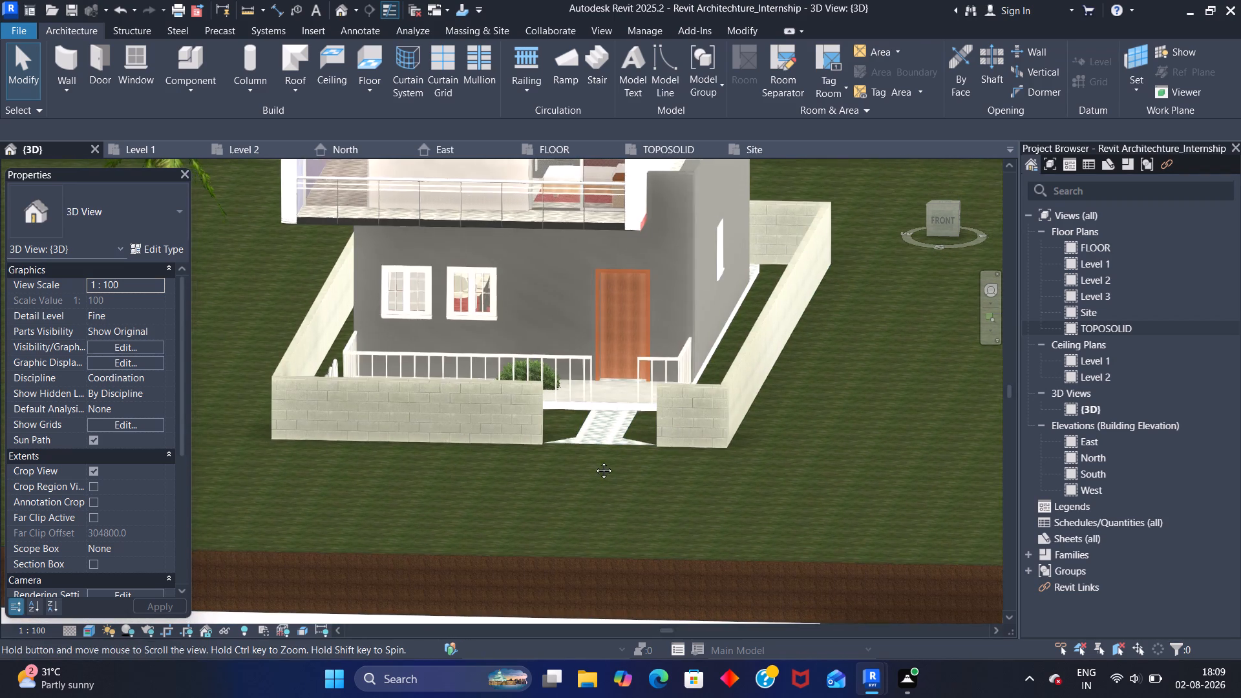
middle_click_drag(594, 461, 620, 456)
middle_click_drag(524, 443, 529, 445, "shift")
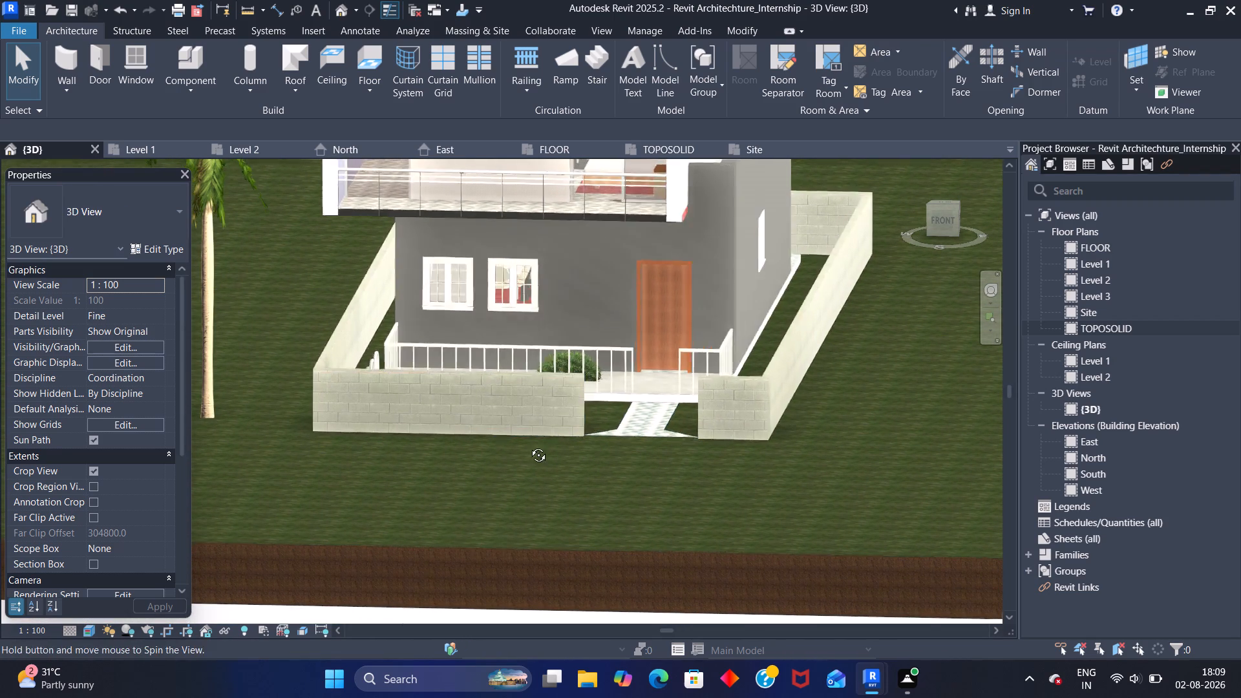
middle_click_drag(529, 445, 581, 460, "shift")
middle_click_drag(684, 519, 632, 486, "shift")
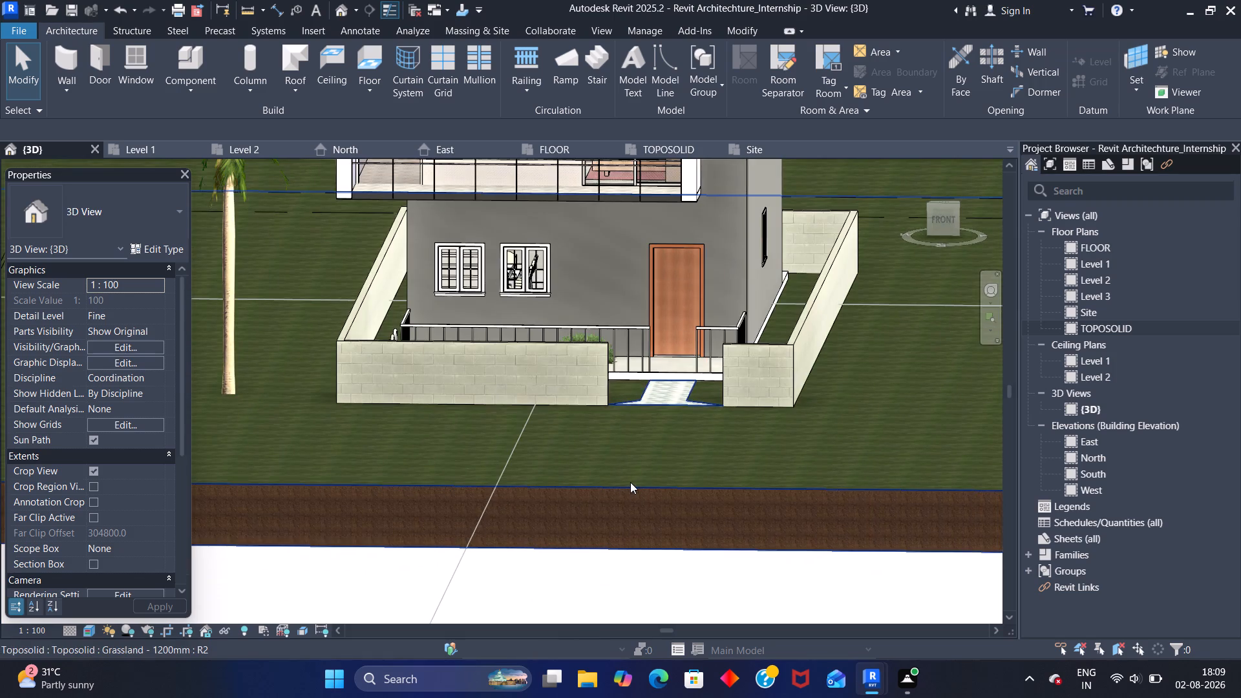
left_click(630, 482)
key("Escape")
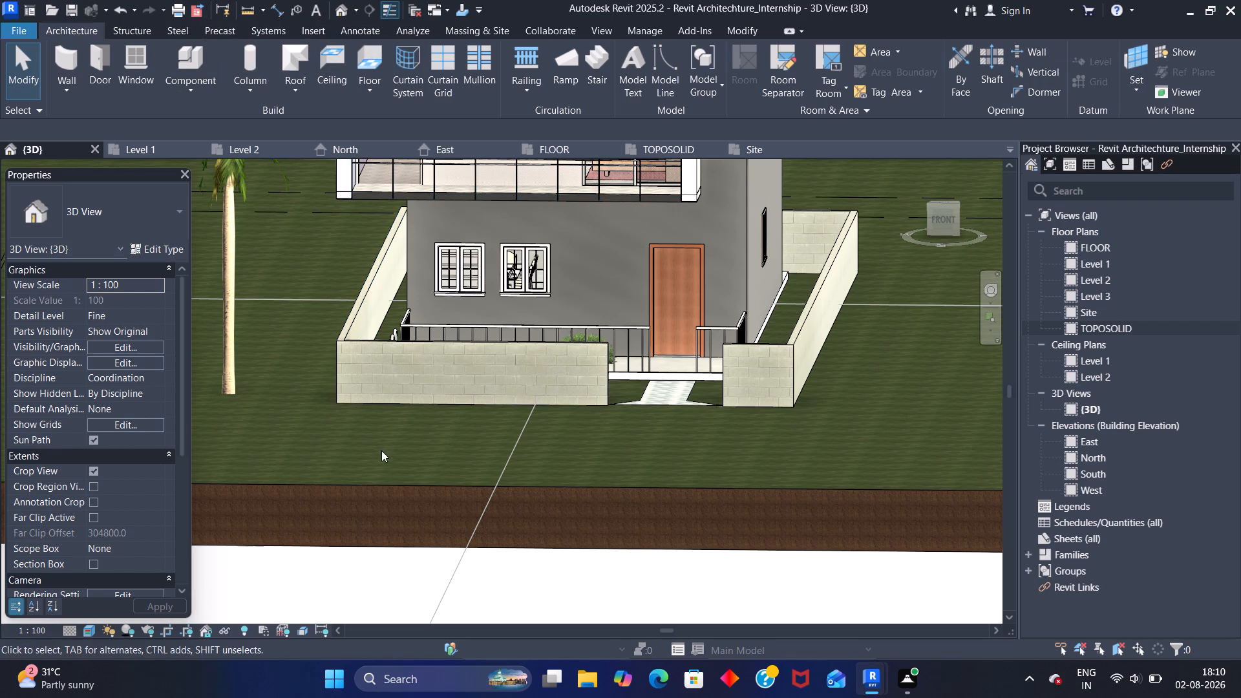
Open the boundary sketch of the Grassland - 1200mm toposolid for editing and bring its south side into view on the Level 1 plan.
left_click(386, 480)
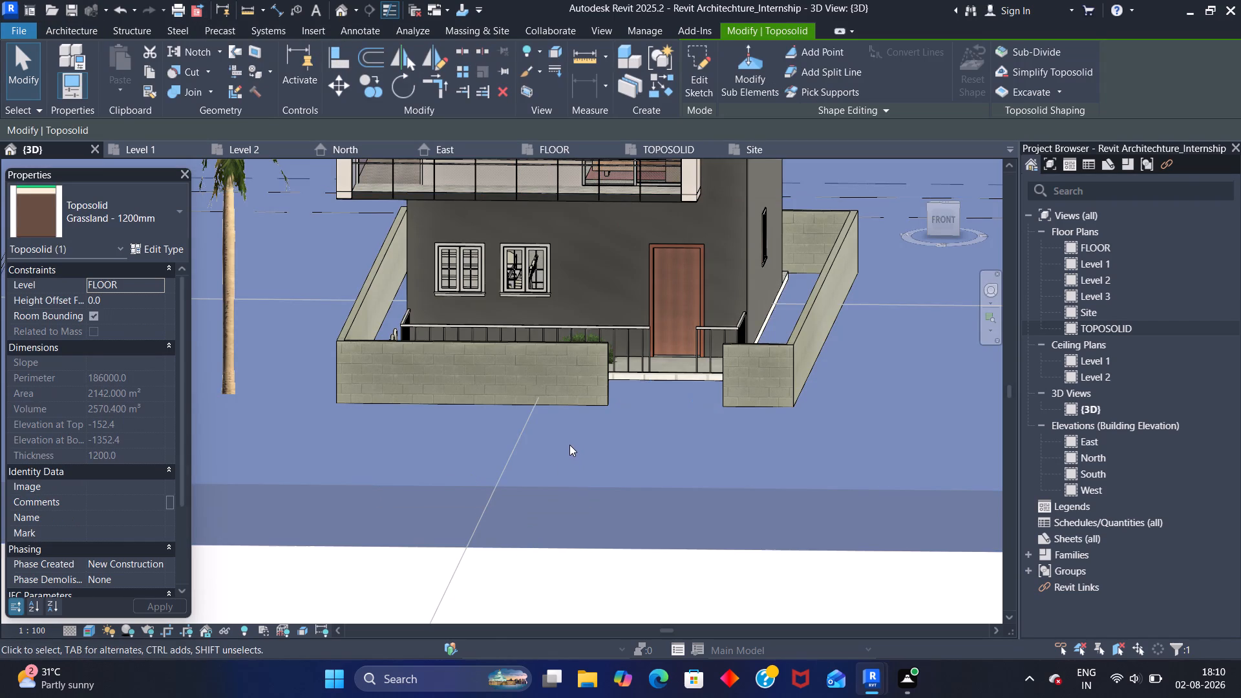
left_click(1174, 649)
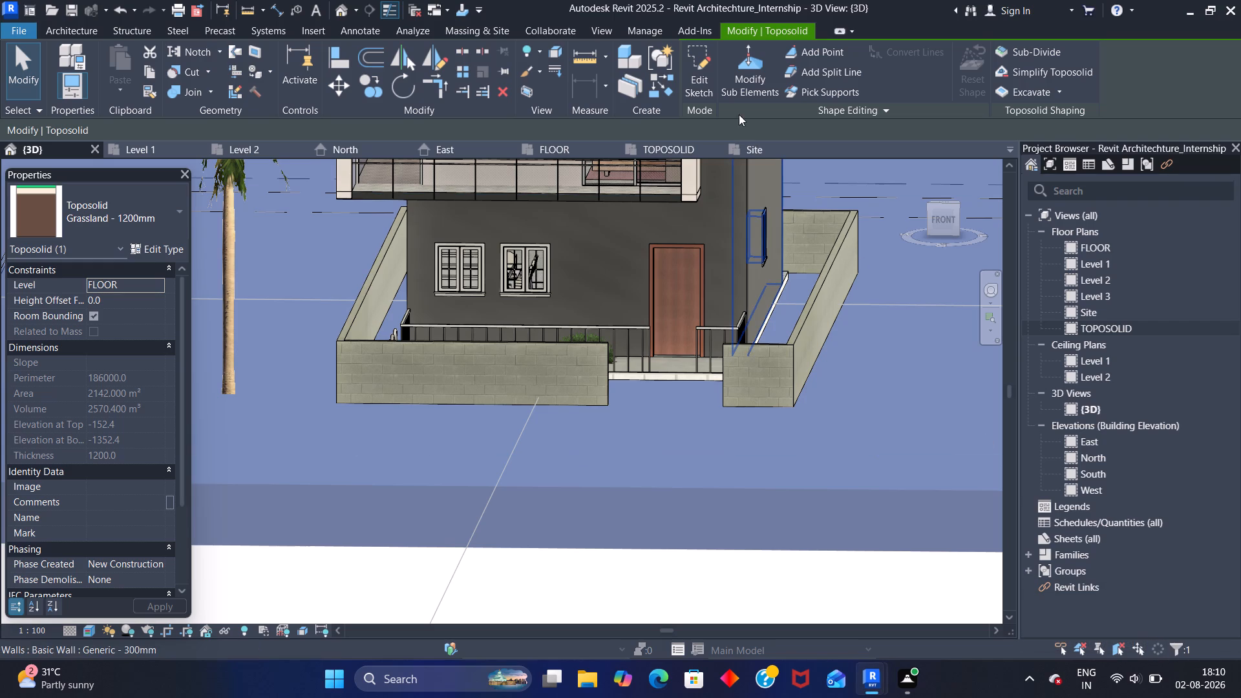
left_click(692, 85)
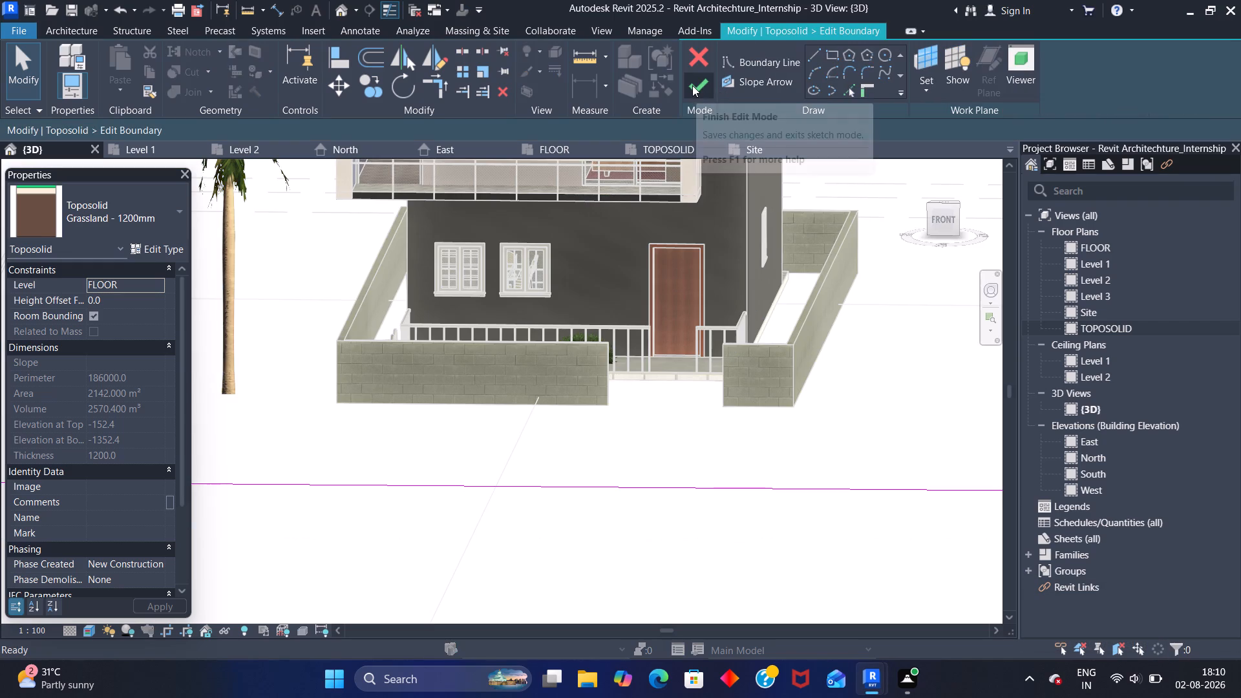
scroll(656, 447, "down", 4)
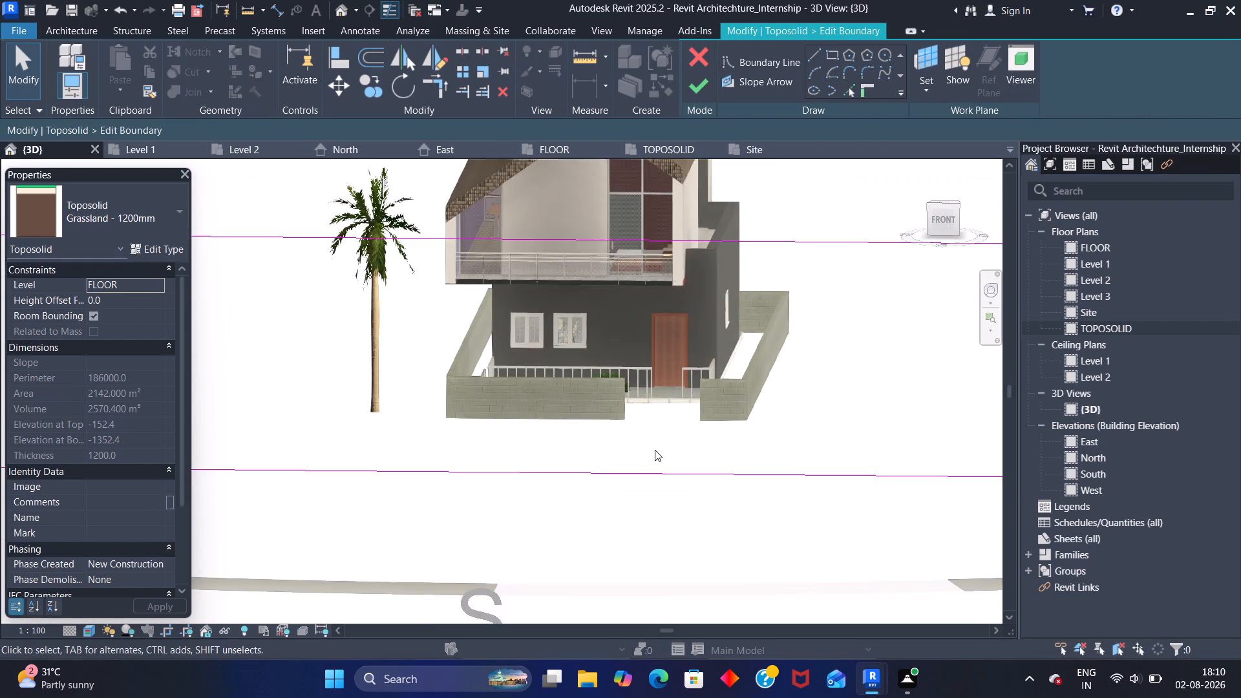
scroll(655, 450, "down", 2)
scroll(593, 477, "down", 1)
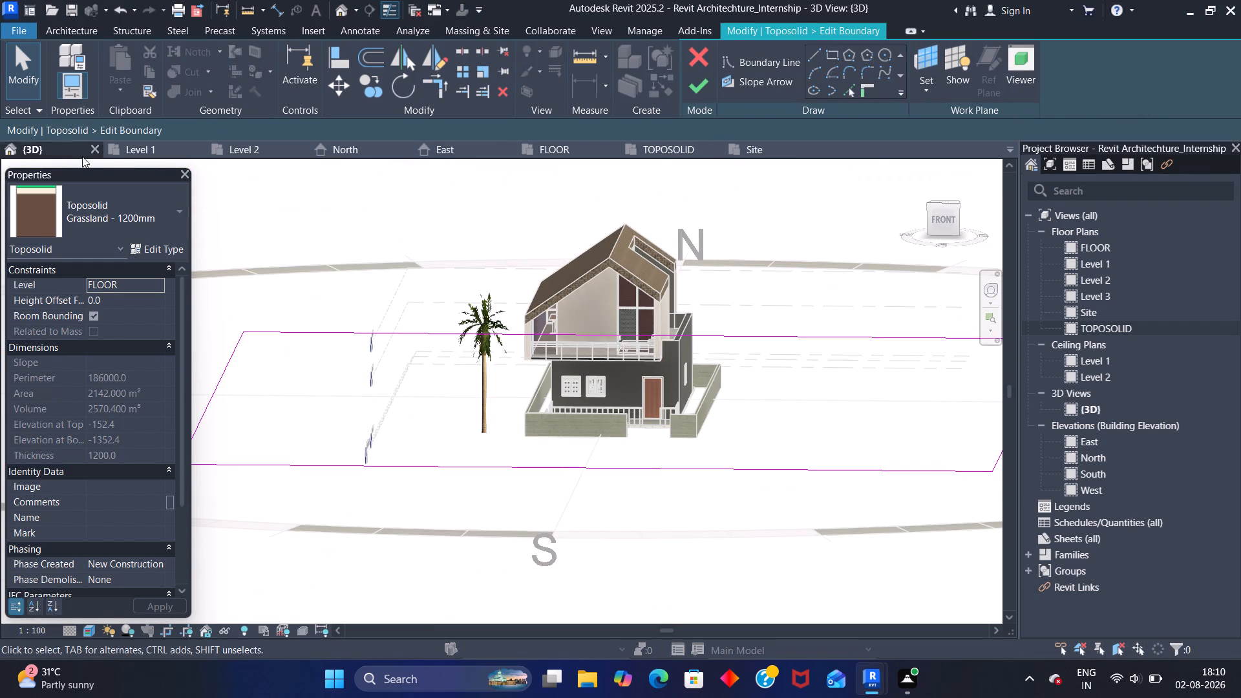
left_click(122, 151)
scroll(527, 408, "down", 6)
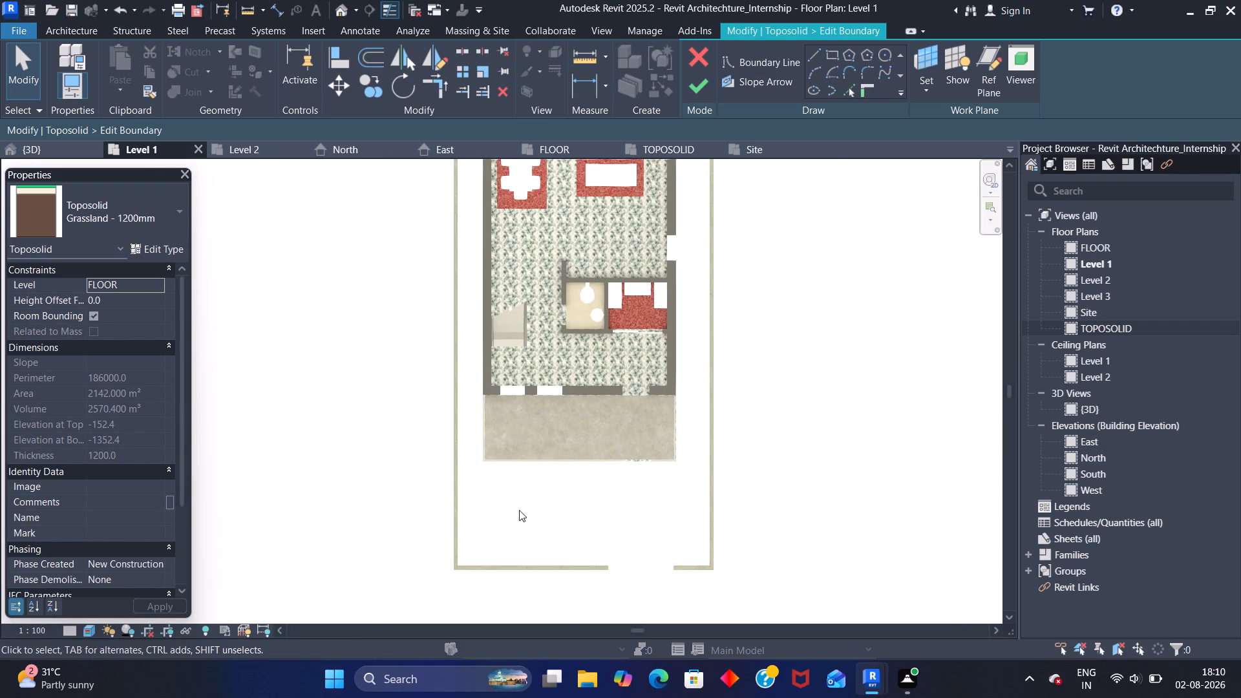
middle_click_drag(521, 514, 452, 431)
scroll(500, 473, "down", 9)
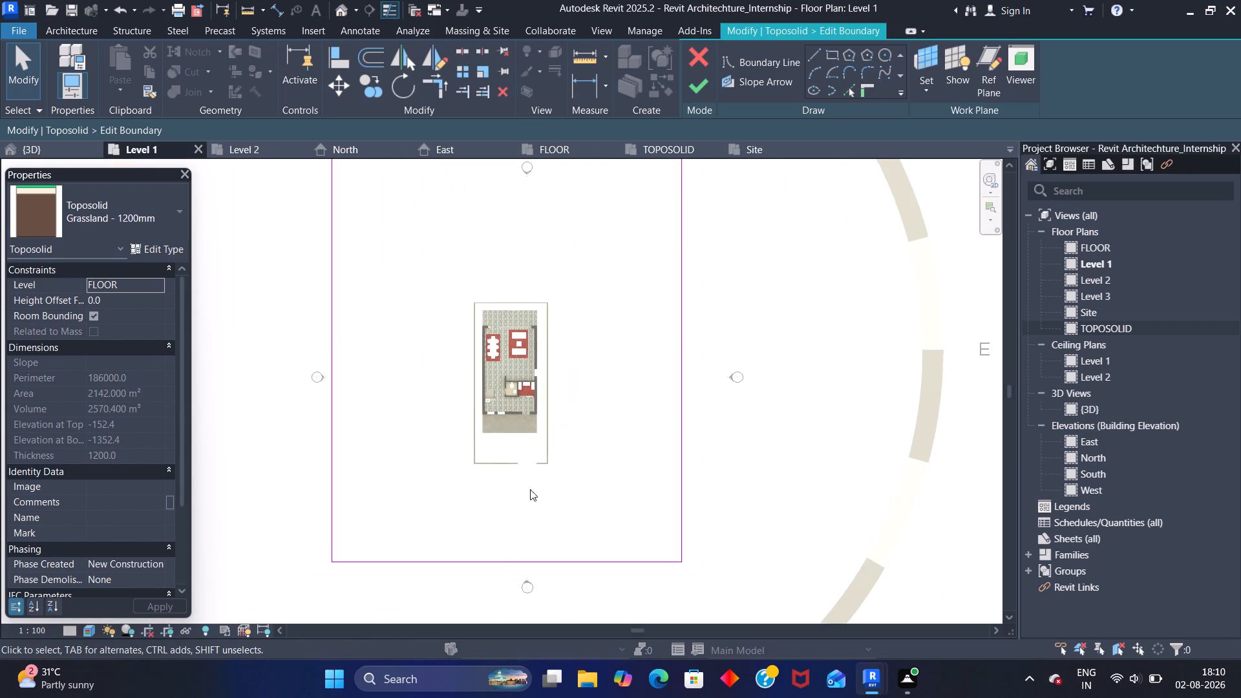
middle_click_drag(537, 511, 542, 433)
scroll(525, 460, "up", 2)
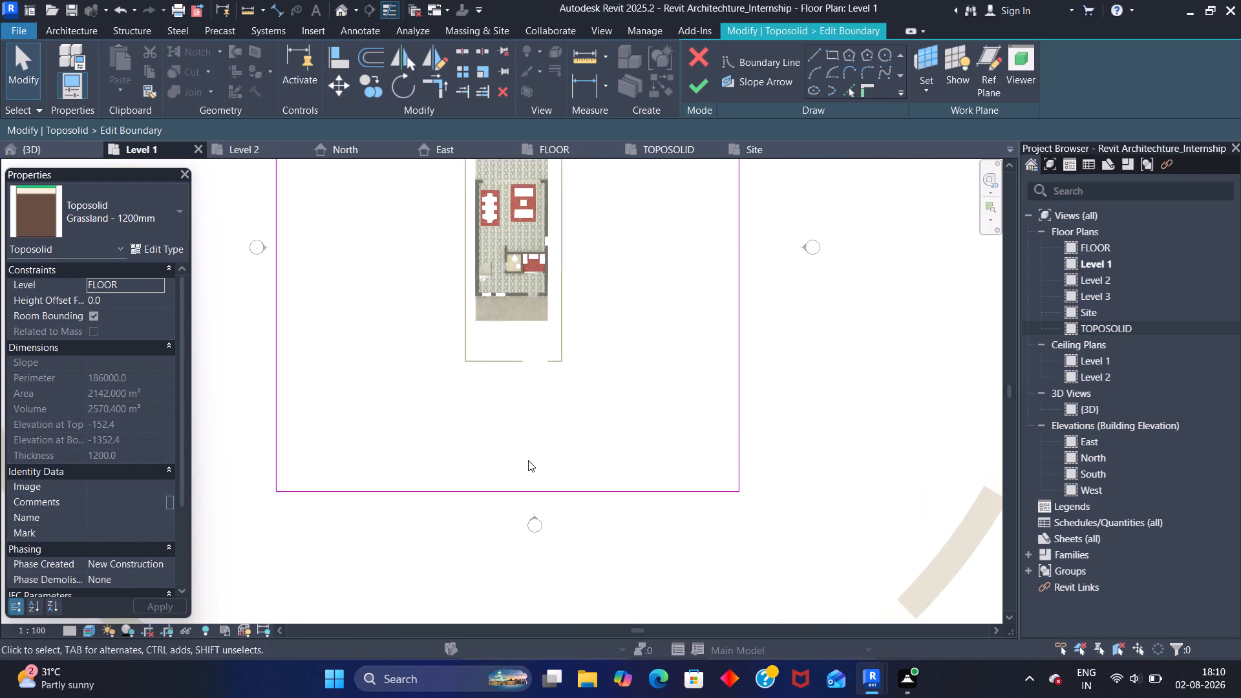
scroll(530, 454, "up", 3)
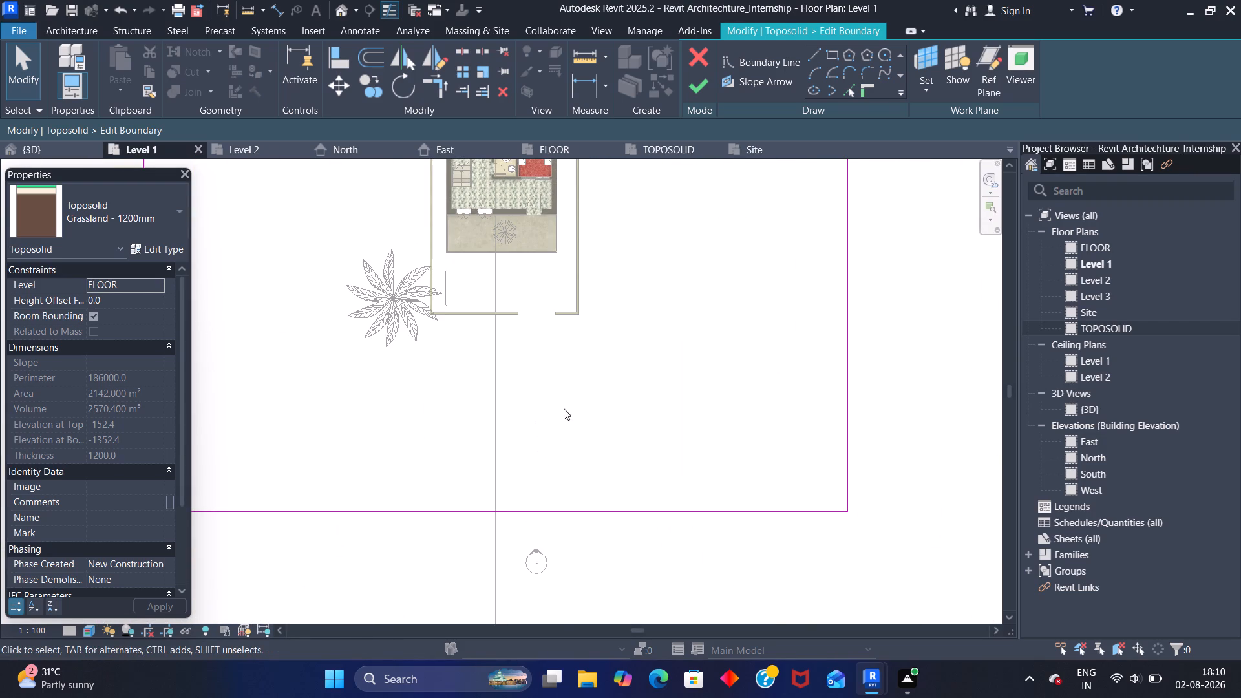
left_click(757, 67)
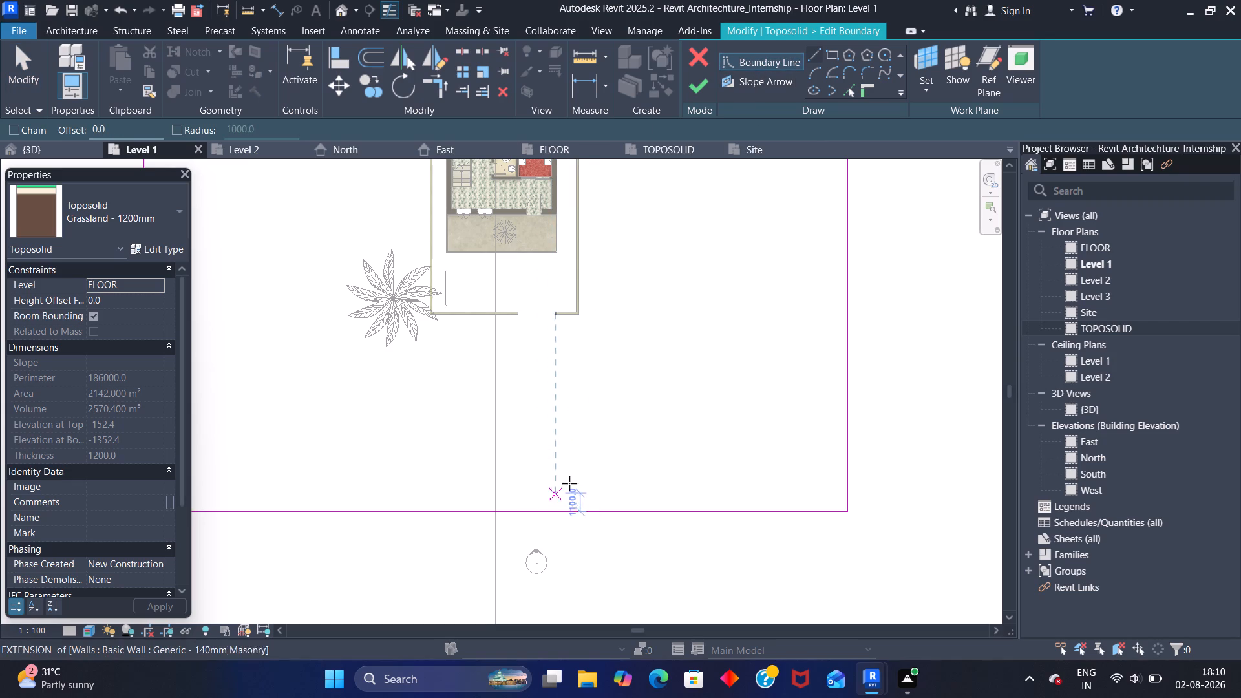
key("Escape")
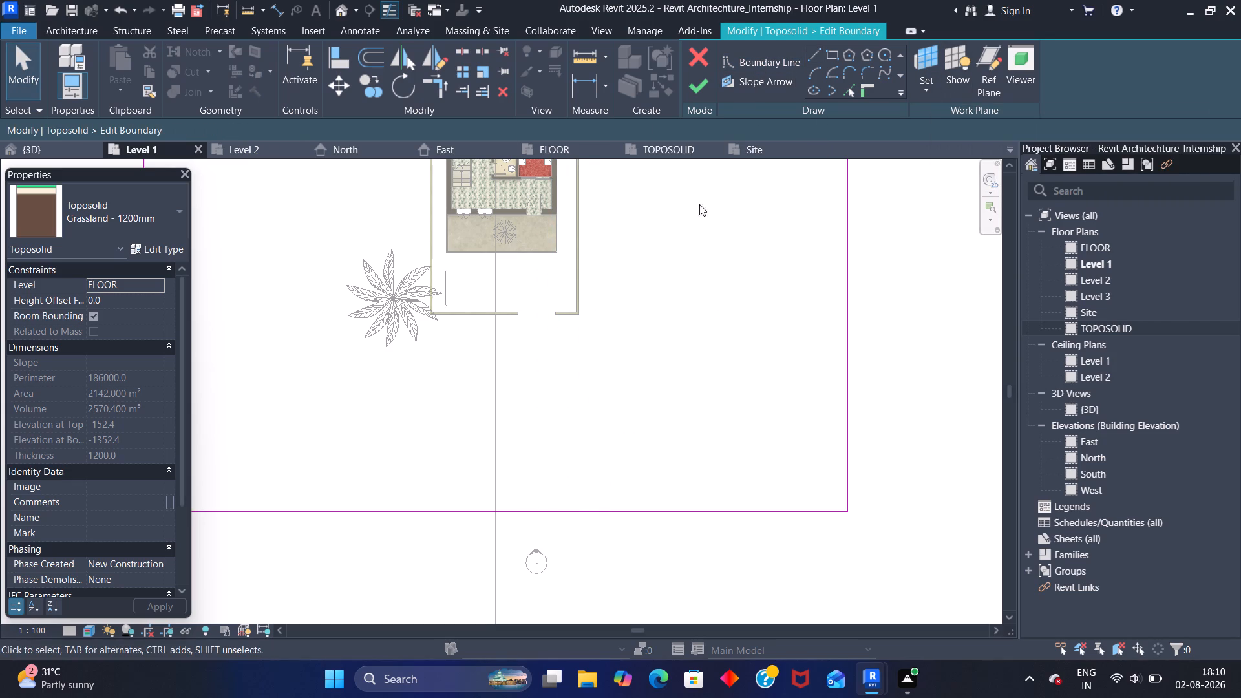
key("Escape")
Move the toposolid sketch's south boundary line outward to 20169.3 mm from the front compound wall.
scroll(622, 308, "down", 4)
middle_click_drag(631, 241, 632, 308)
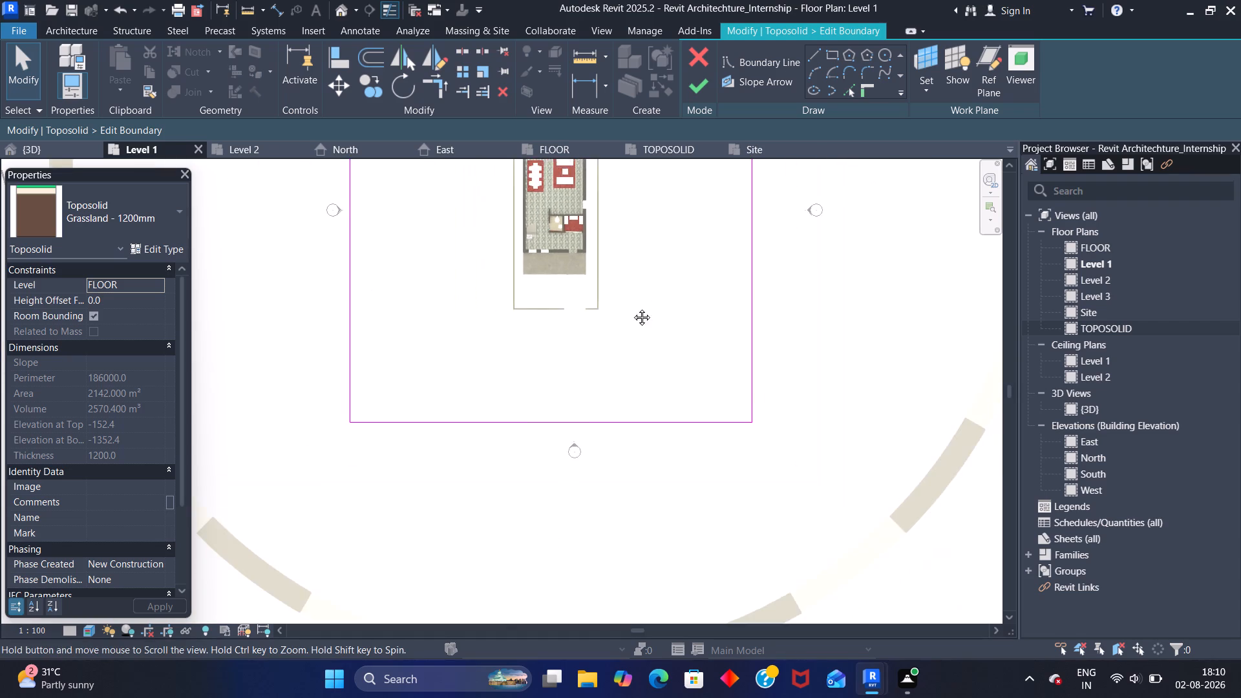
middle_click_drag(632, 308, 642, 374)
scroll(641, 317, "down", 6)
scroll(637, 296, "up", 2)
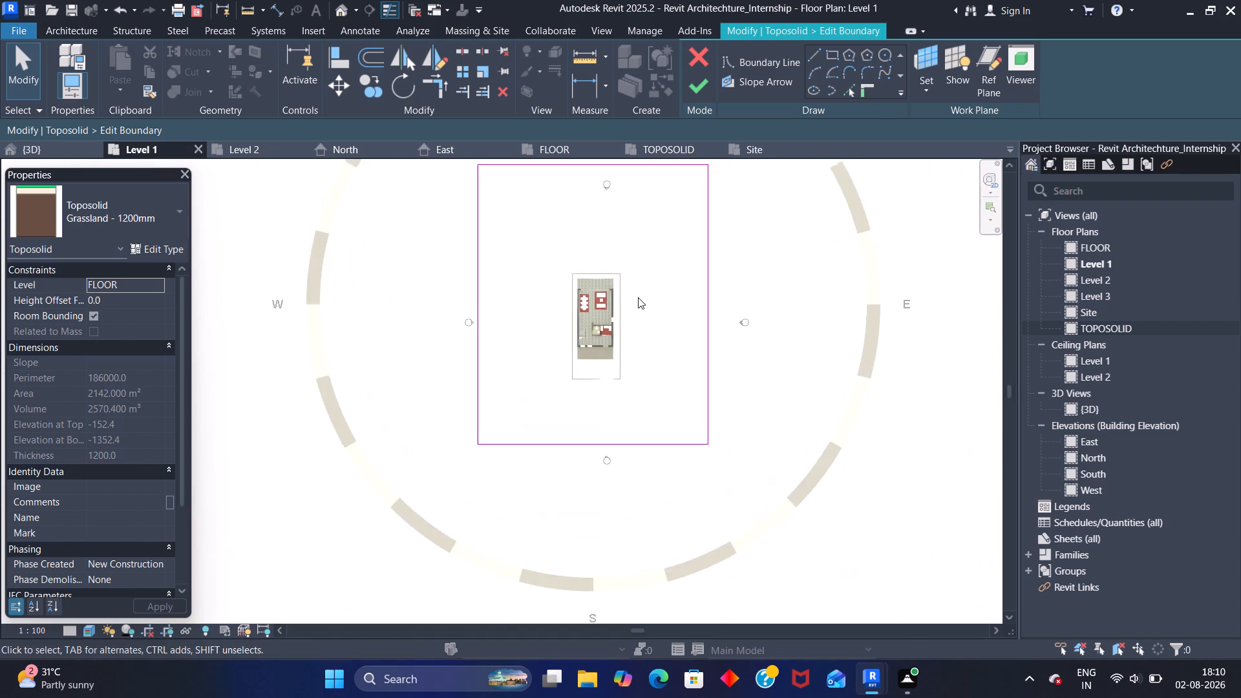
scroll(638, 297, "up", 1)
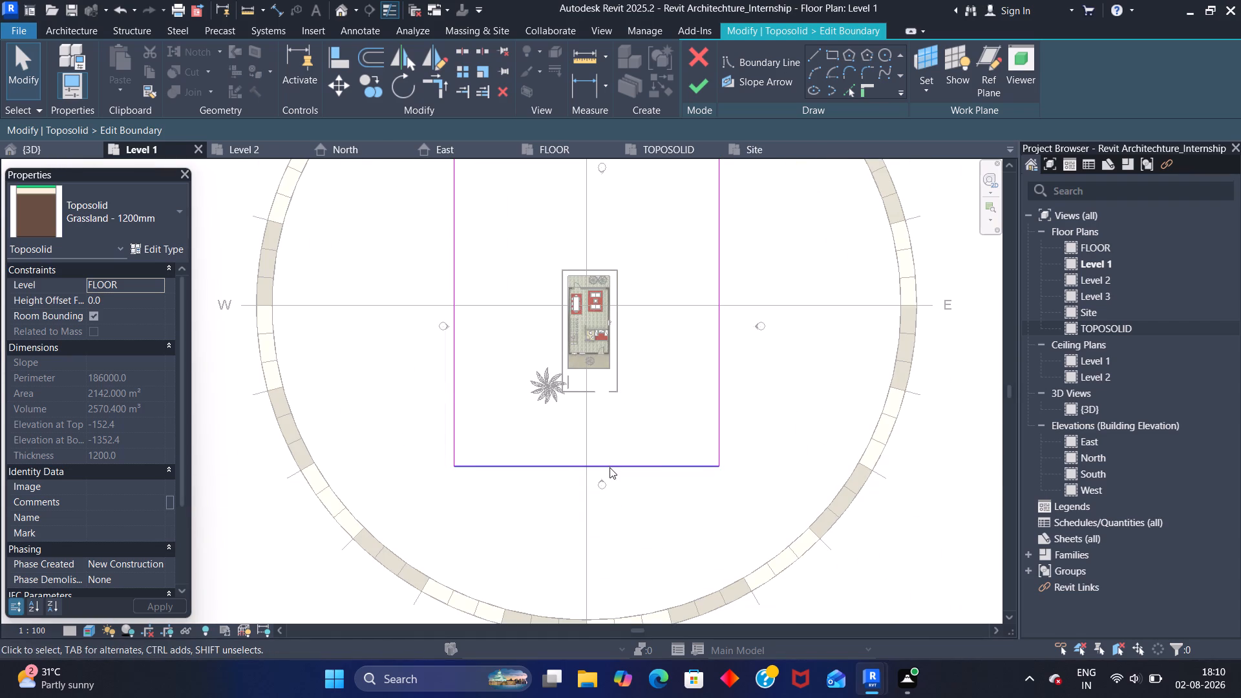
left_click(610, 467)
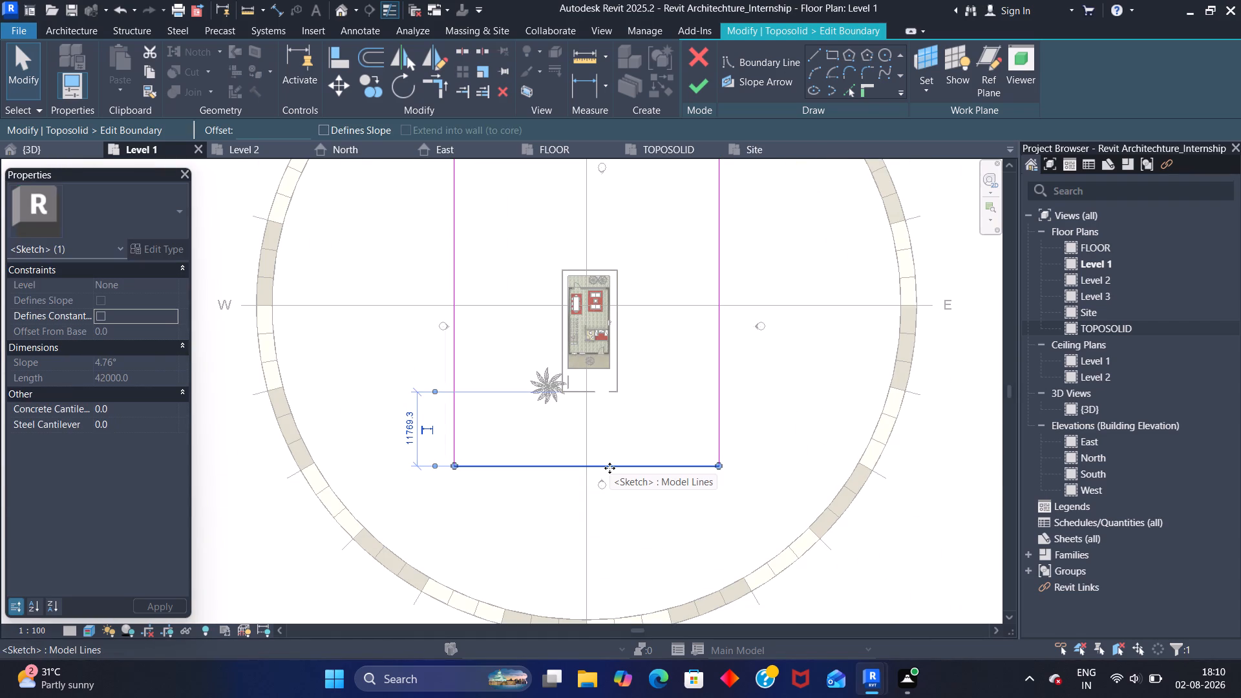
key("Down")
key("Down")
key("Down")
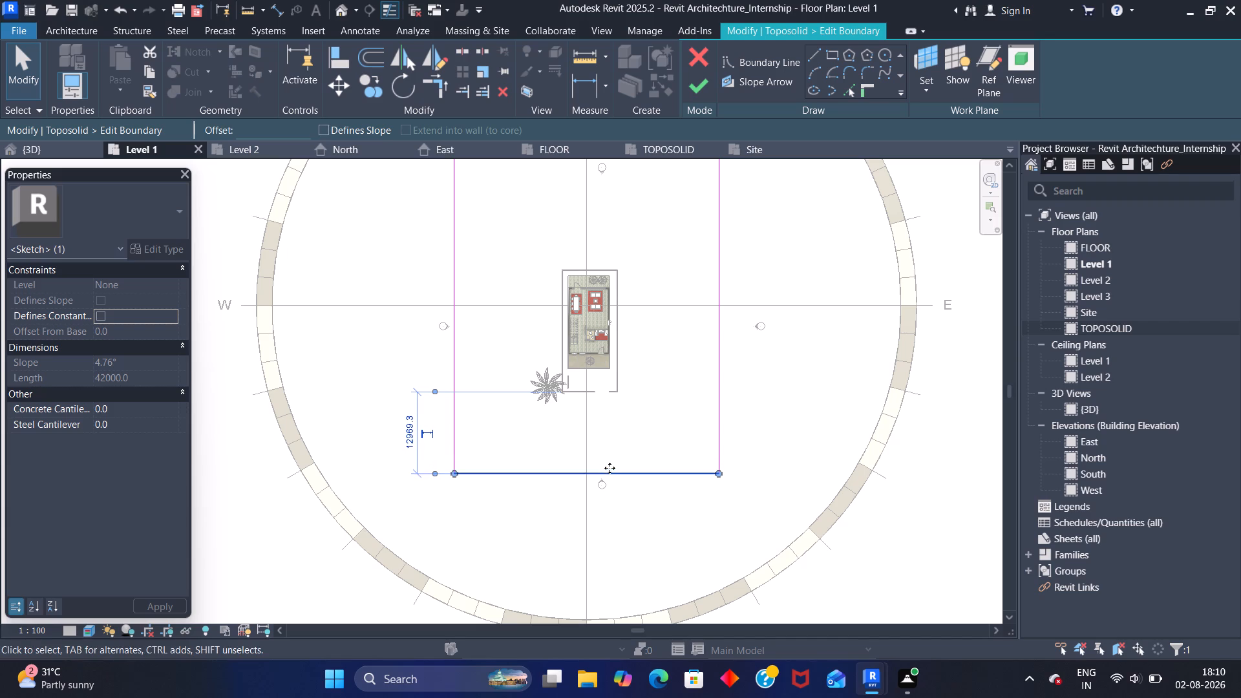
key("Down")
key("Down")
key("Down")
key("Down")
key("Down")
key("Down")
key("Down")
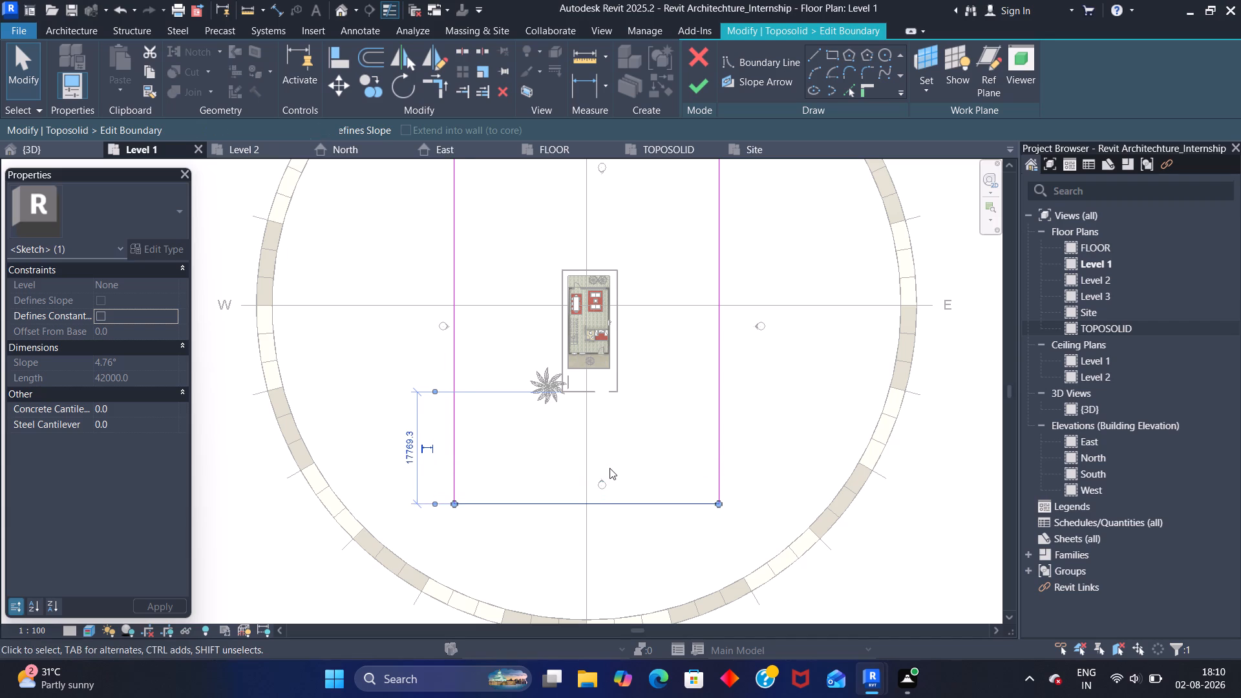
key("Down")
key("Down")
key("Down")
key("Down")
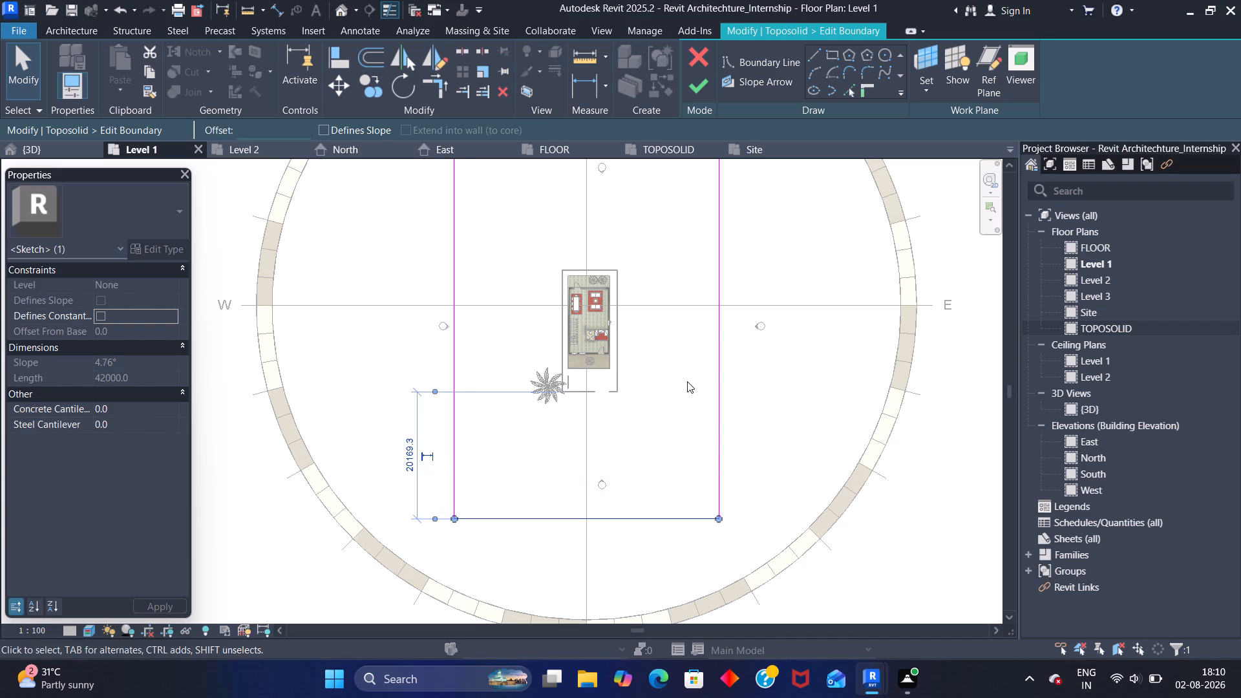
Move the toposolid sketch's east boundary line outward to 20854.2 mm from the east compound wall.
left_click(714, 357)
key("Right")
key("Right")
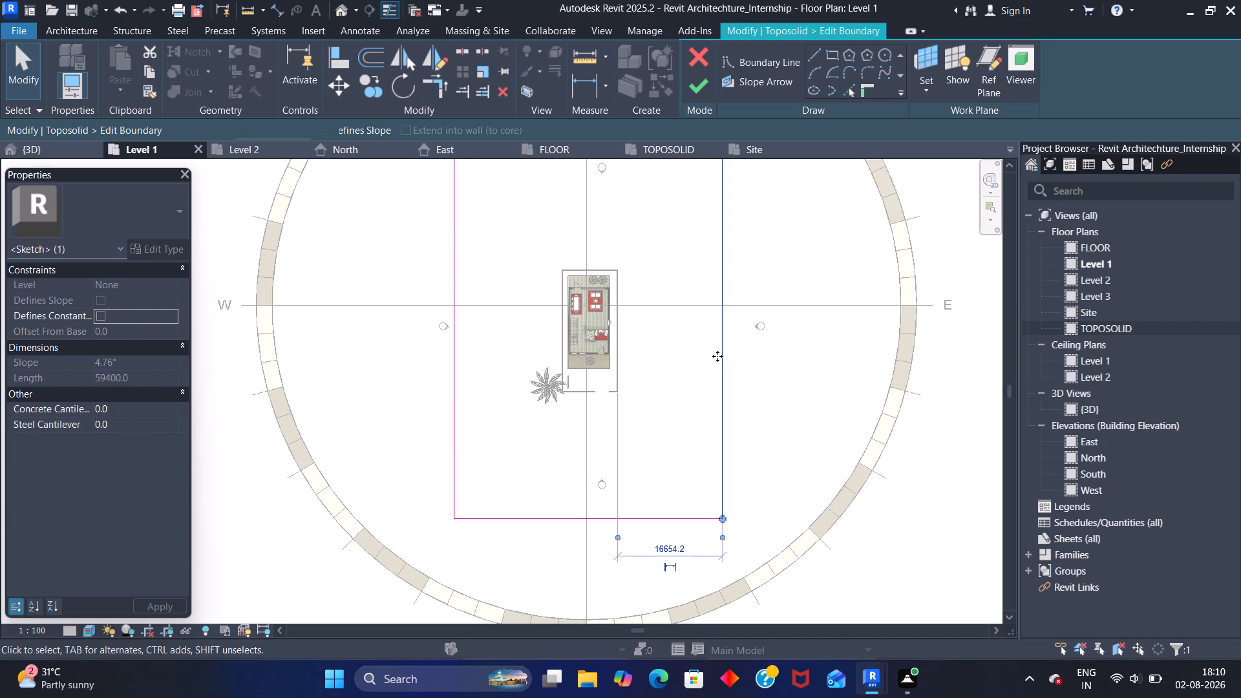
key("Right")
key("Right")
key("Right")
key("Right")
key("Right")
key("Right")
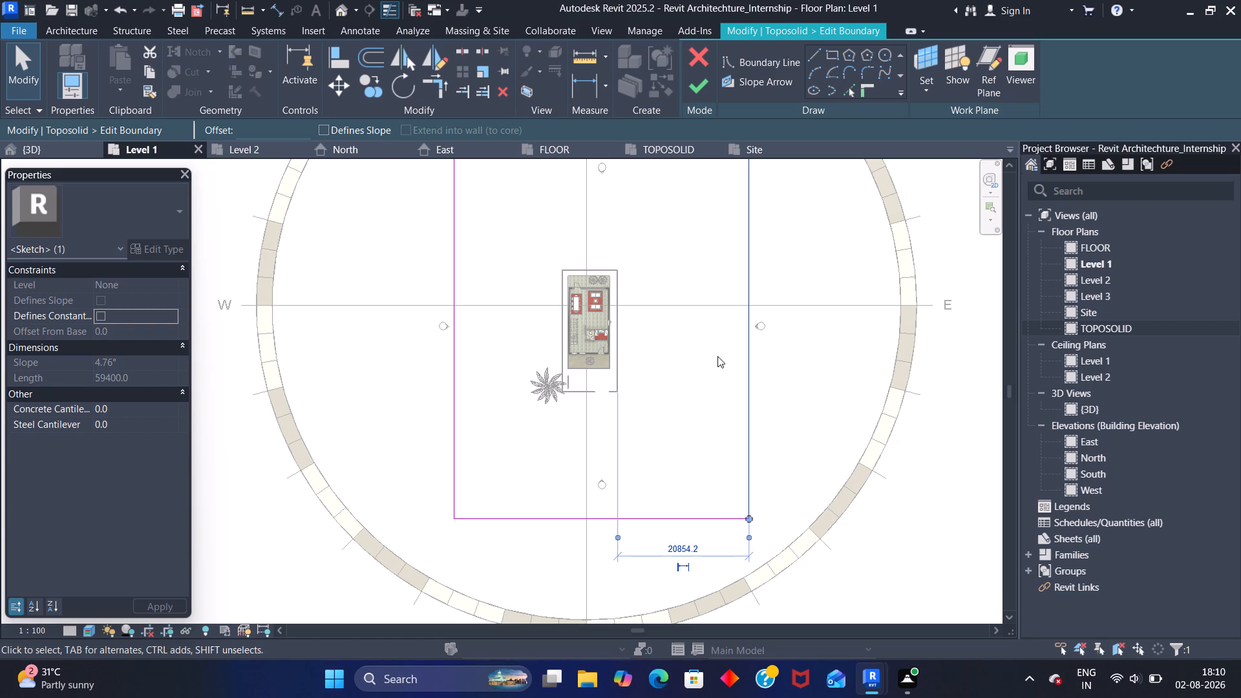
Move the toposolid sketch's west boundary line outward so the sketch is 52800 mm wide.
left_click(453, 382)
key("Left")
key("Left")
key("Left")
key("Left")
key("Left")
key("Left")
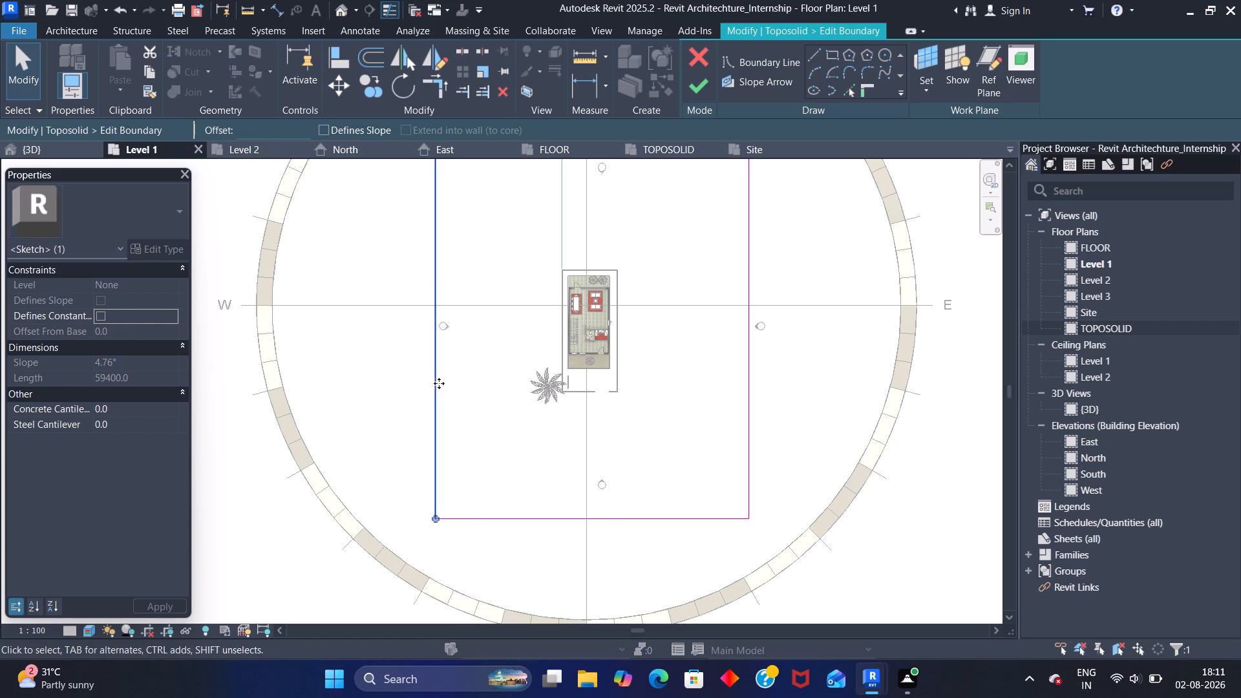
key("Left")
key("Left")
key("Left")
key("Left")
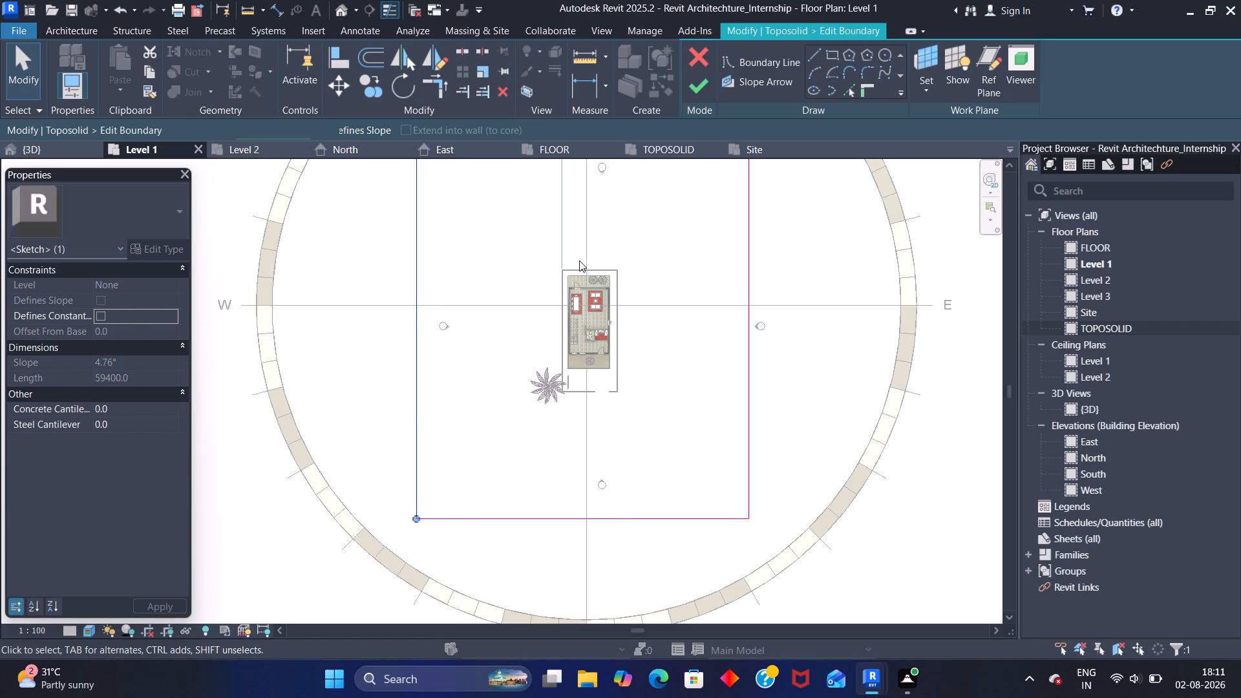
Move the north boundary line outward to 25807.1 mm from the rear compound wall and finish the toposolid boundary sketch.
middle_click_drag(619, 251, 653, 452)
left_click(671, 339)
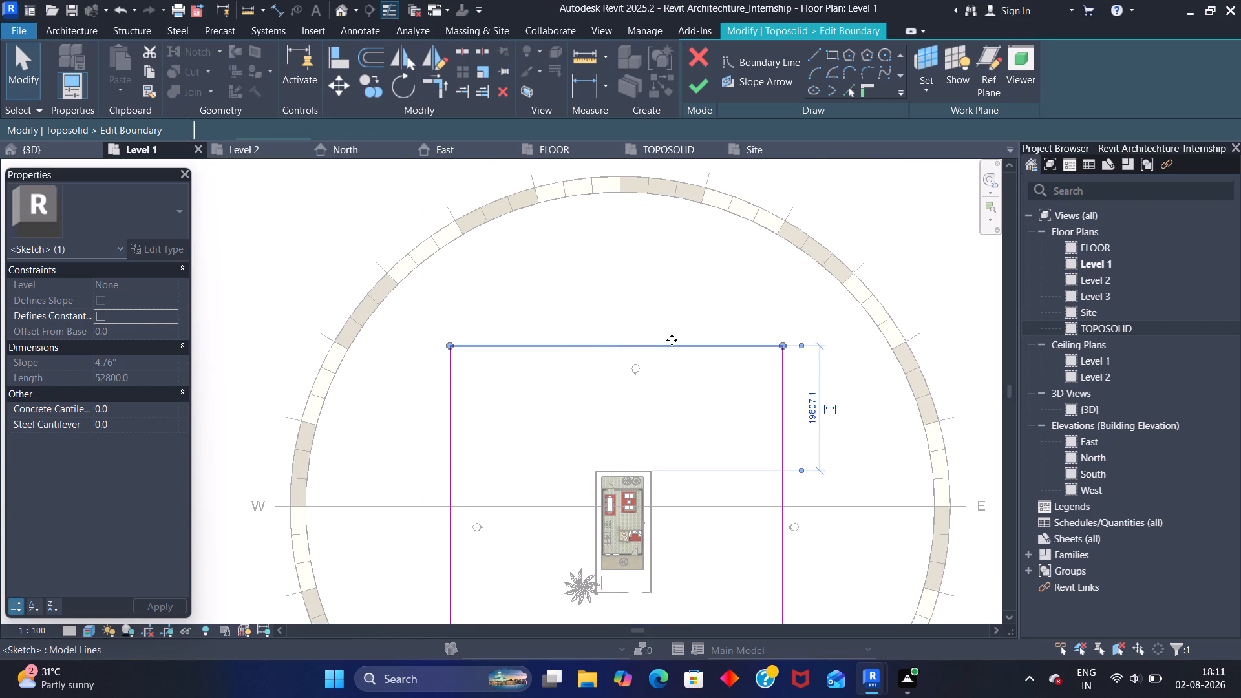
key("Up")
key("Up")
key("Up")
key("Up")
key("Up")
key("Up")
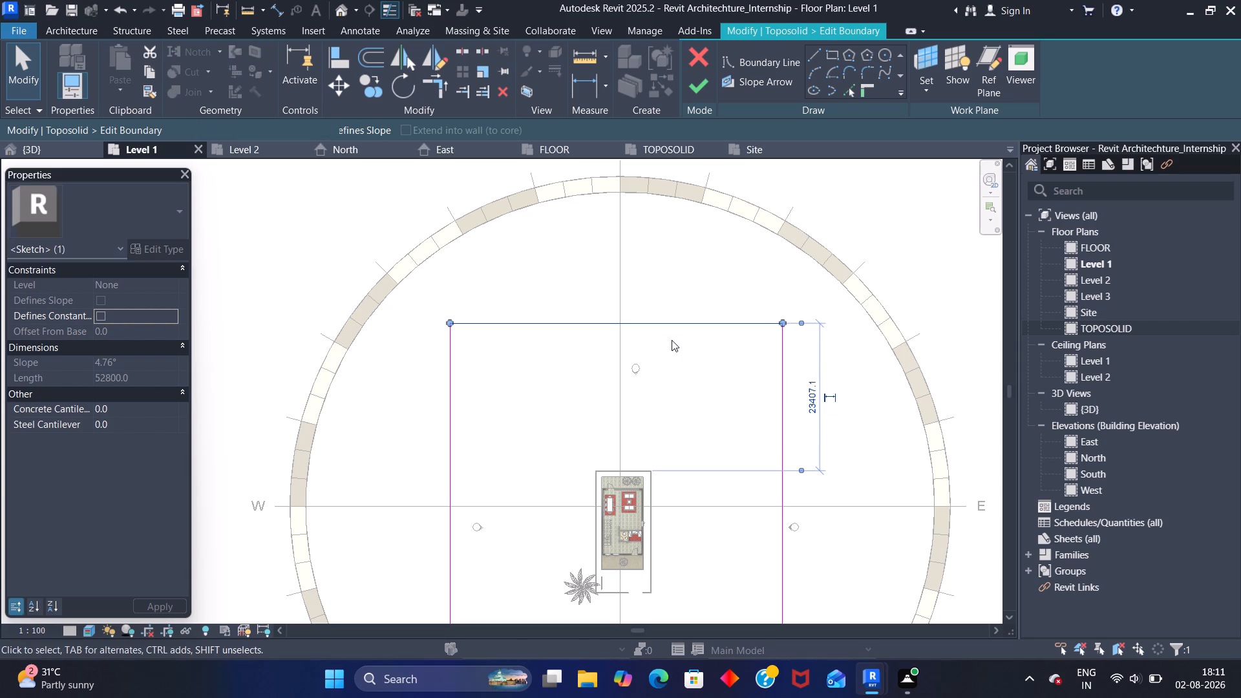
key("Up")
key("Up")
key("Up")
key("Up")
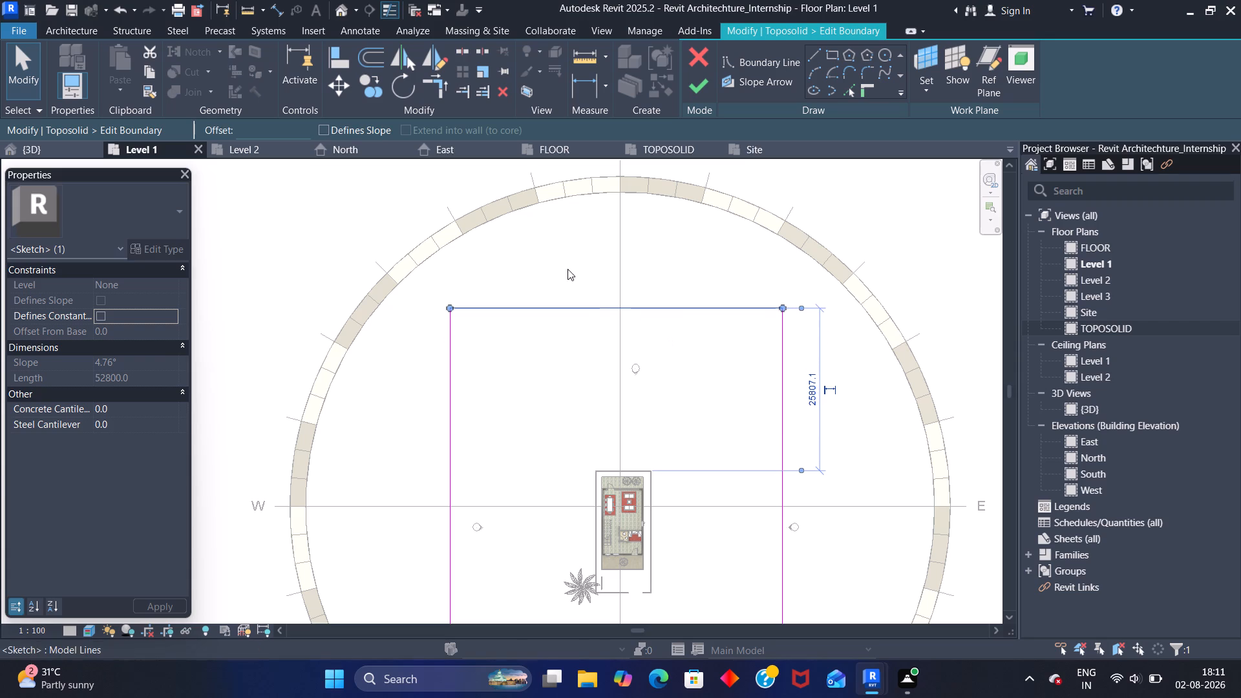
left_click(555, 259)
middle_click_drag(688, 423, 637, 288)
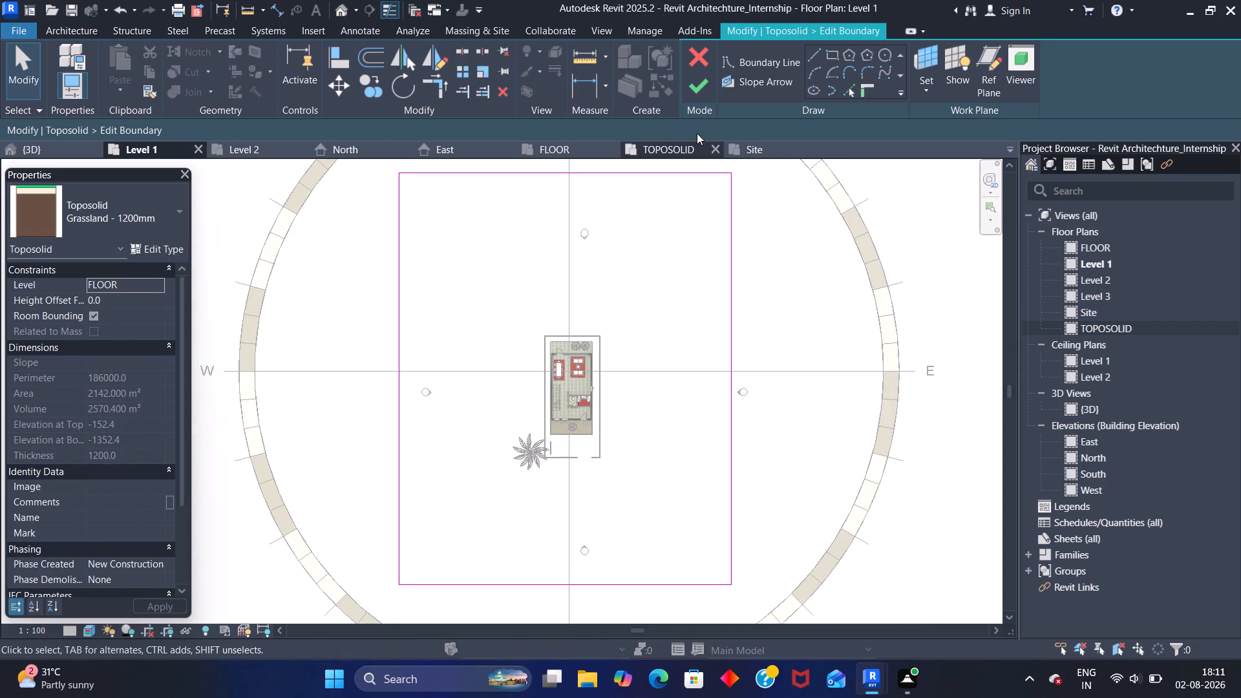
left_click(692, 86)
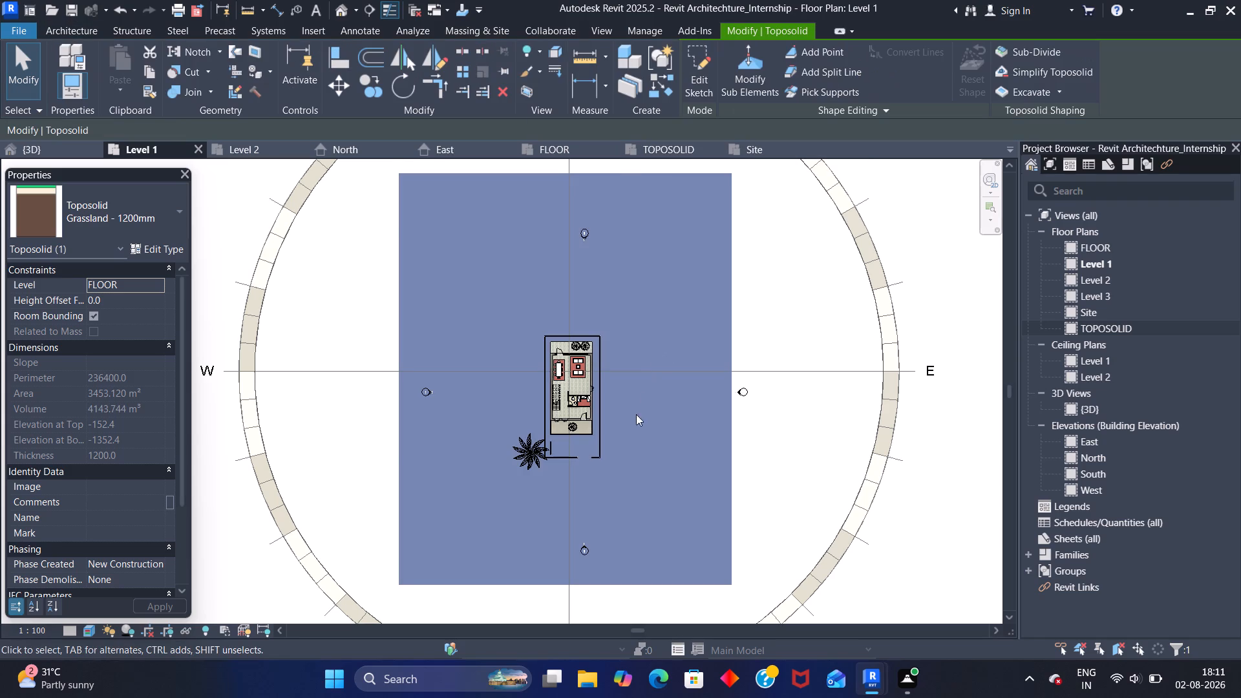
scroll(625, 457, "up", 9)
left_click(611, 419)
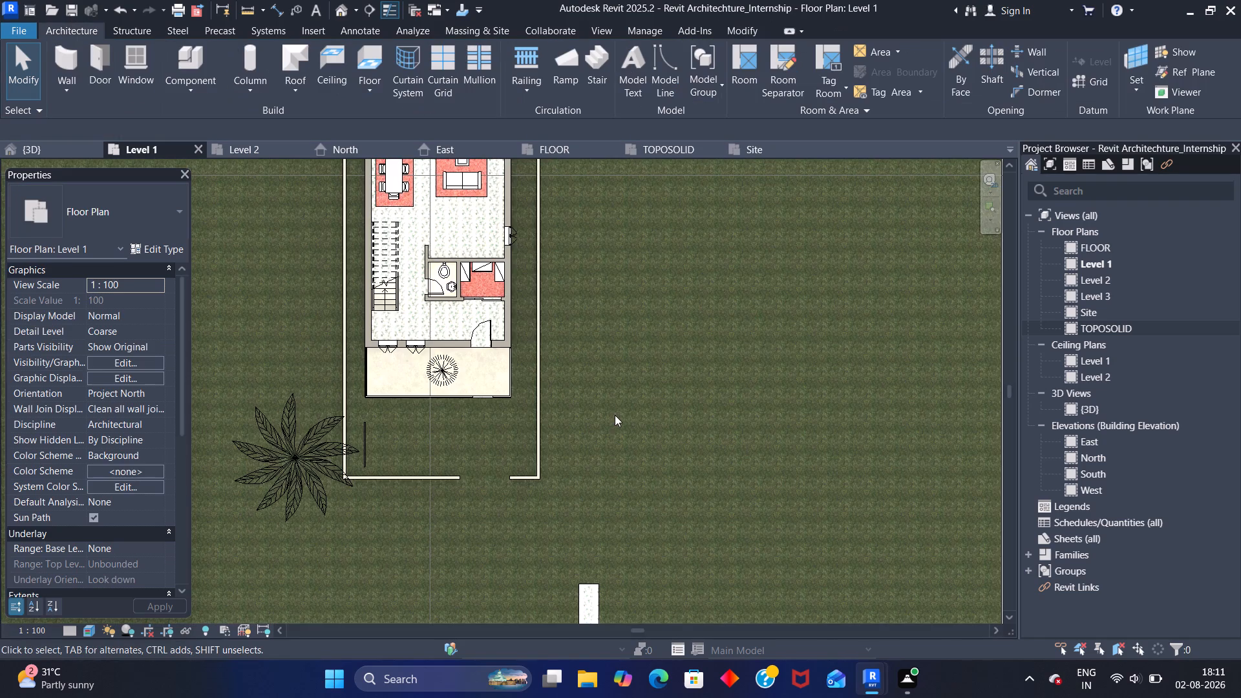
Examine the white path-shaped patch in the grass south of the compound gate, checking its edges, flared end and which element they belong to.
scroll(614, 398, "down", 2)
middle_click_drag(629, 408, 626, 313)
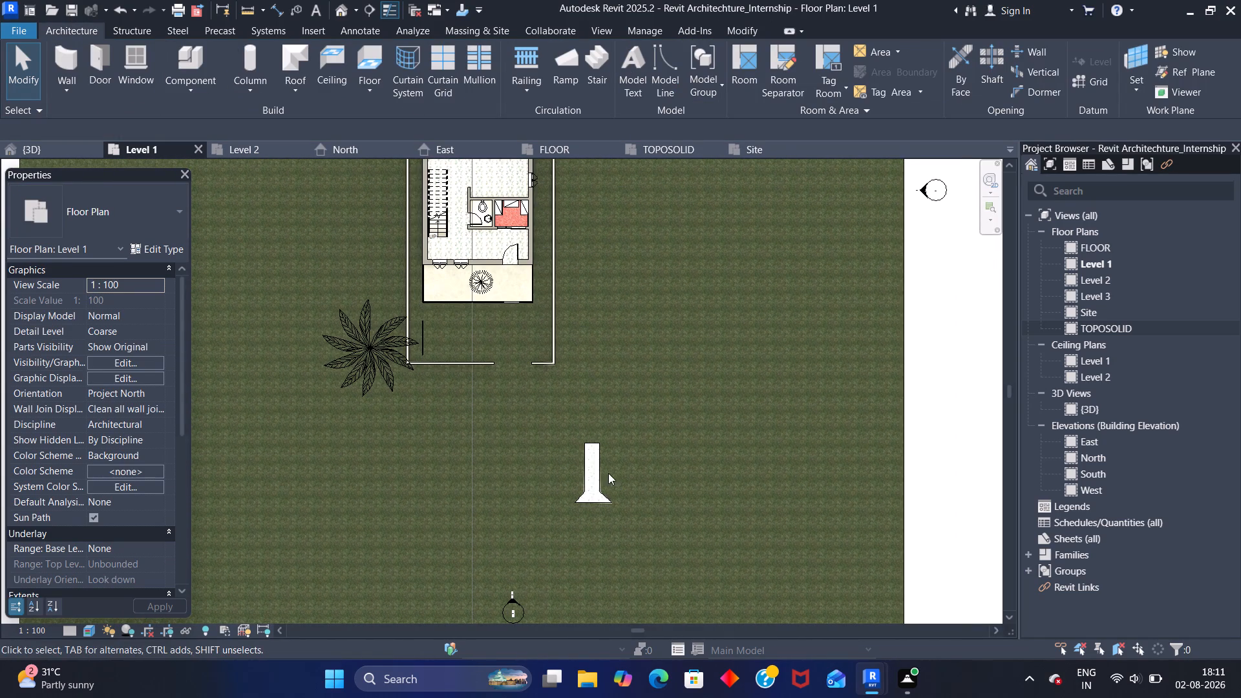
left_click(596, 454)
left_click(923, 387)
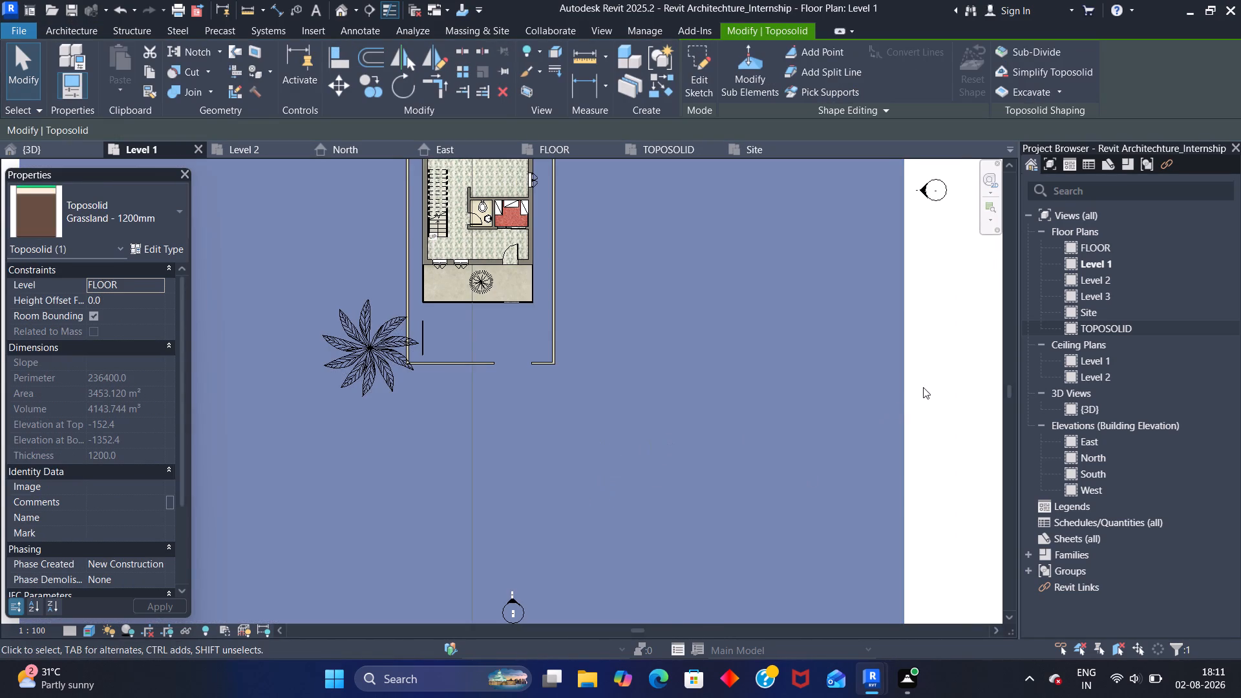
scroll(570, 473, "up", 6)
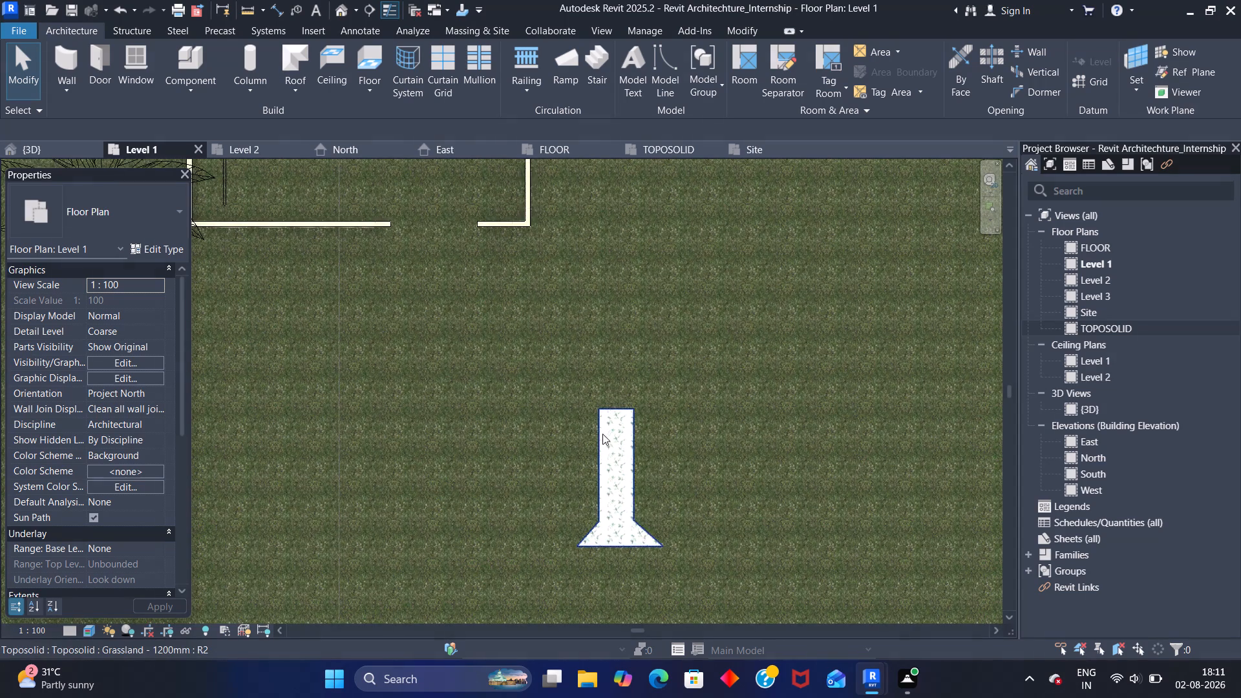
scroll(601, 428, "up", 13)
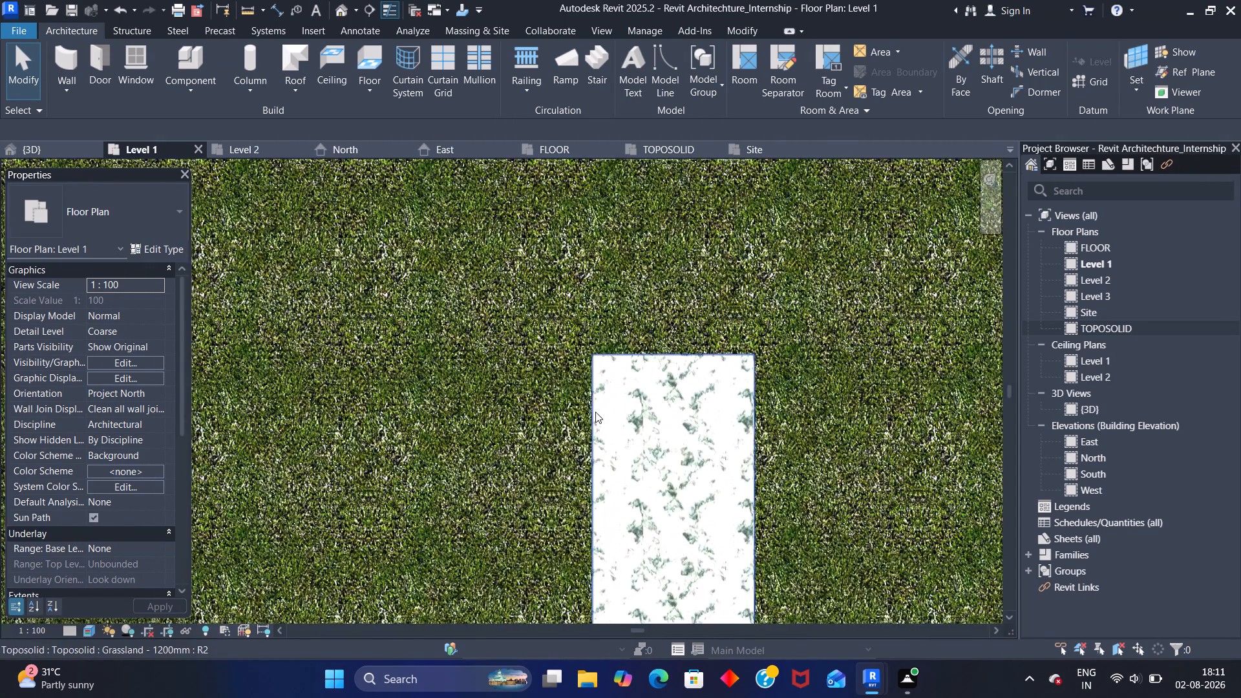
scroll(595, 412, "up", 3)
left_click(642, 300)
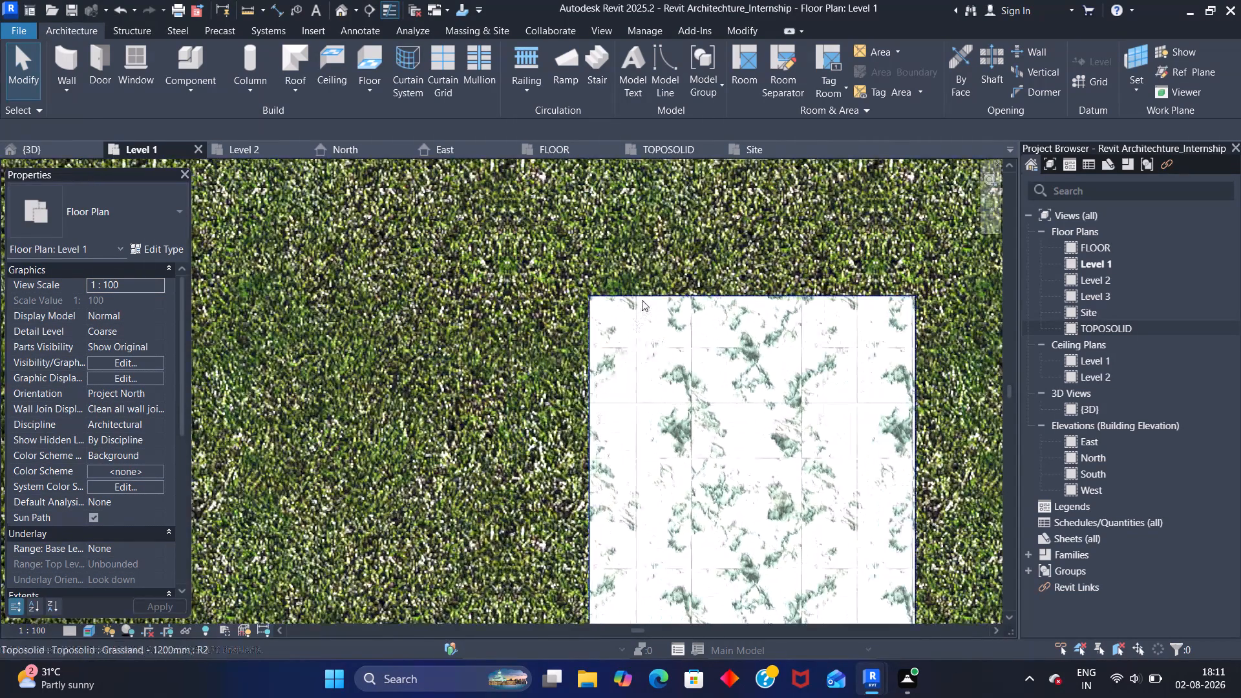
scroll(636, 302, "down", 2)
left_click(534, 301)
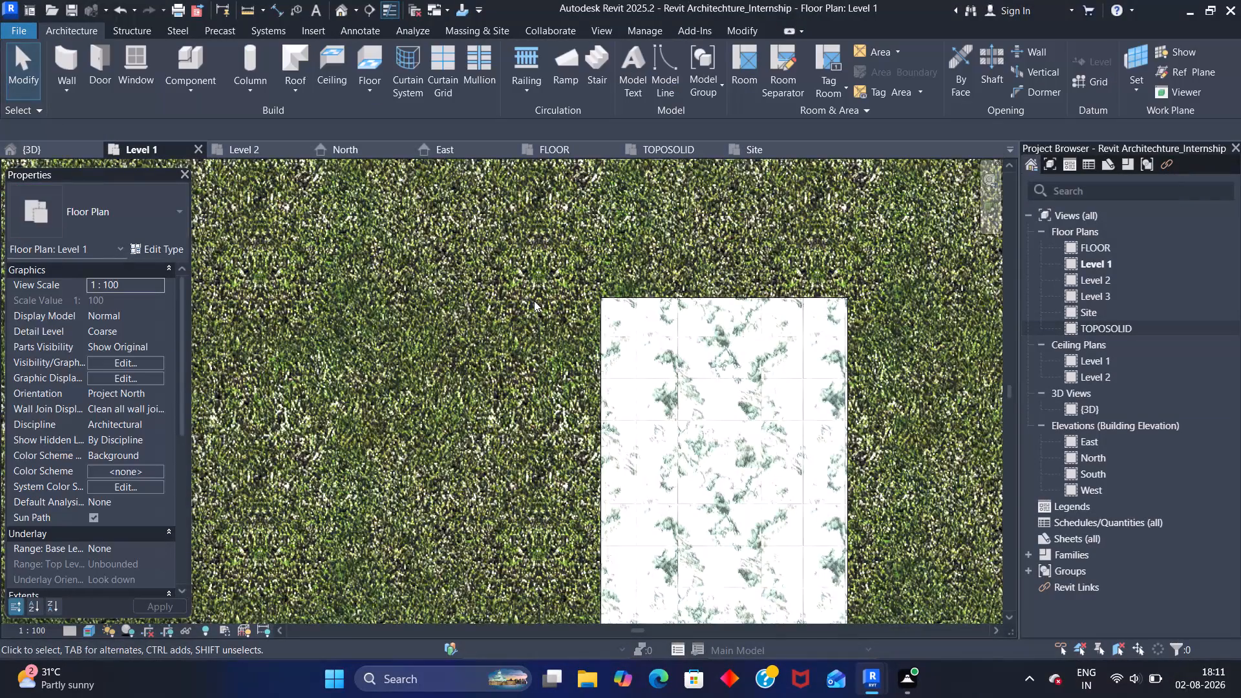
scroll(532, 300, "down", 6)
middle_click_drag(531, 287, 527, 279)
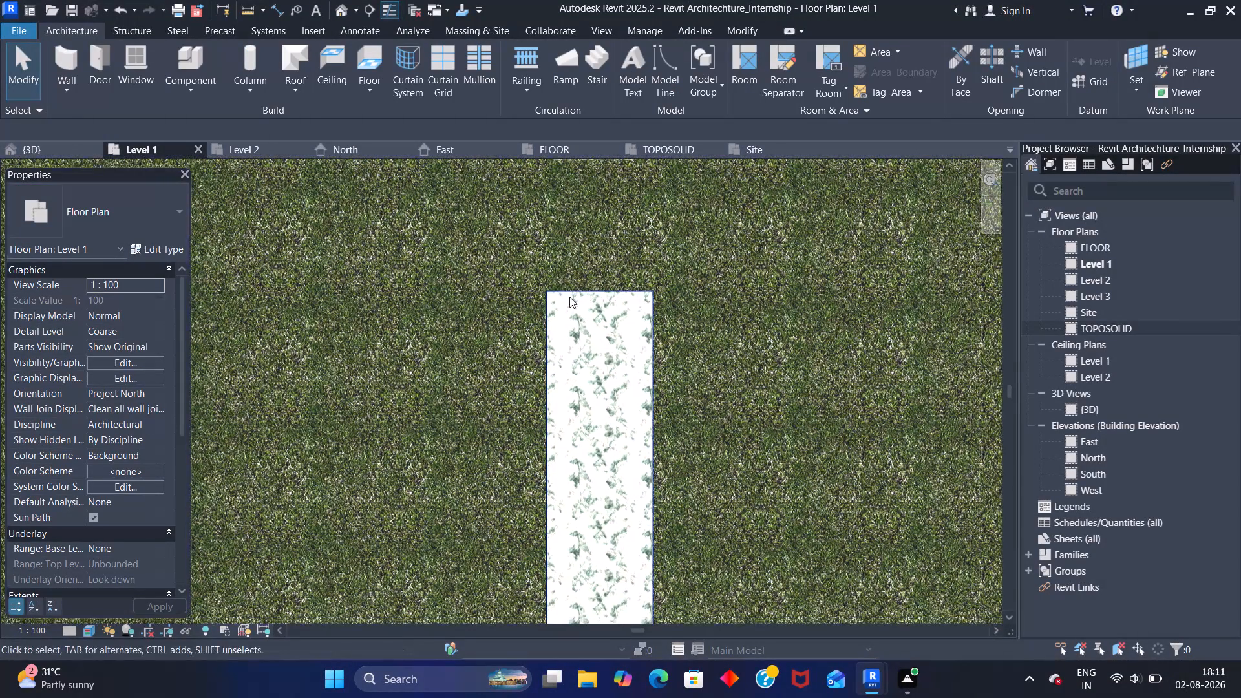
middle_click_drag(620, 374, 595, 297)
scroll(584, 447, "up", 2)
middle_click_drag(569, 382, 557, 319)
middle_click_drag(571, 406, 559, 297)
scroll(575, 369, "up", 1)
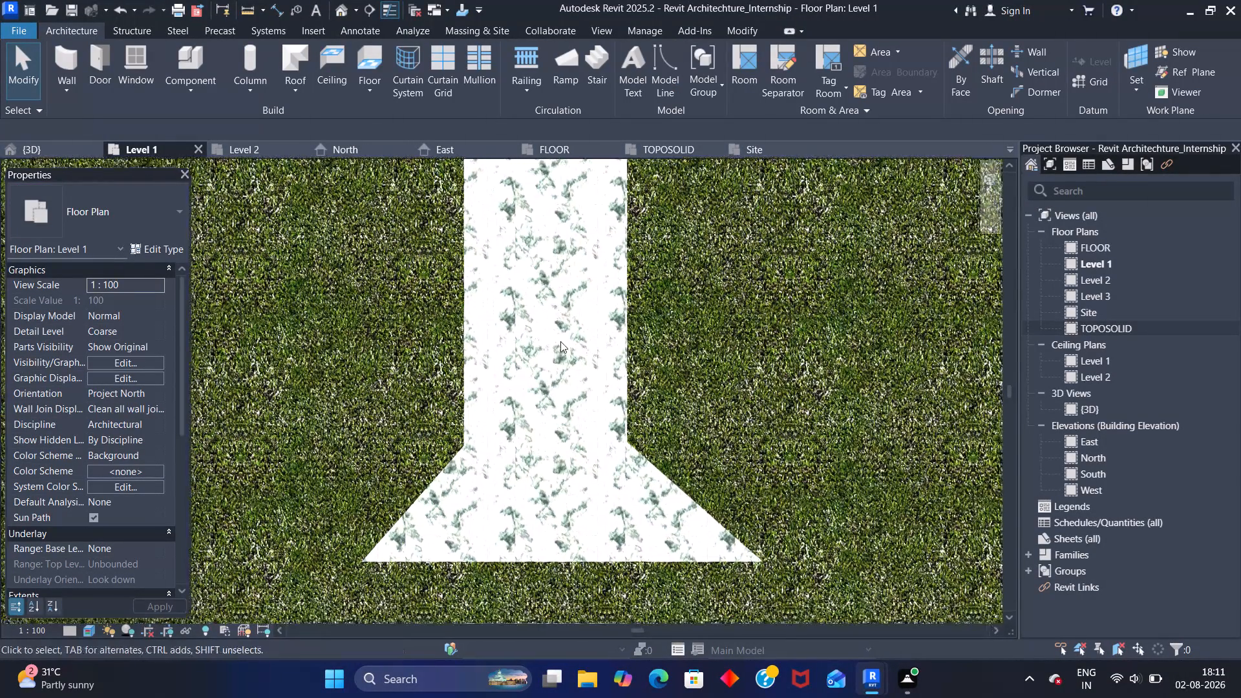
middle_click_drag(581, 390, 562, 310)
scroll(534, 458, "up", 4)
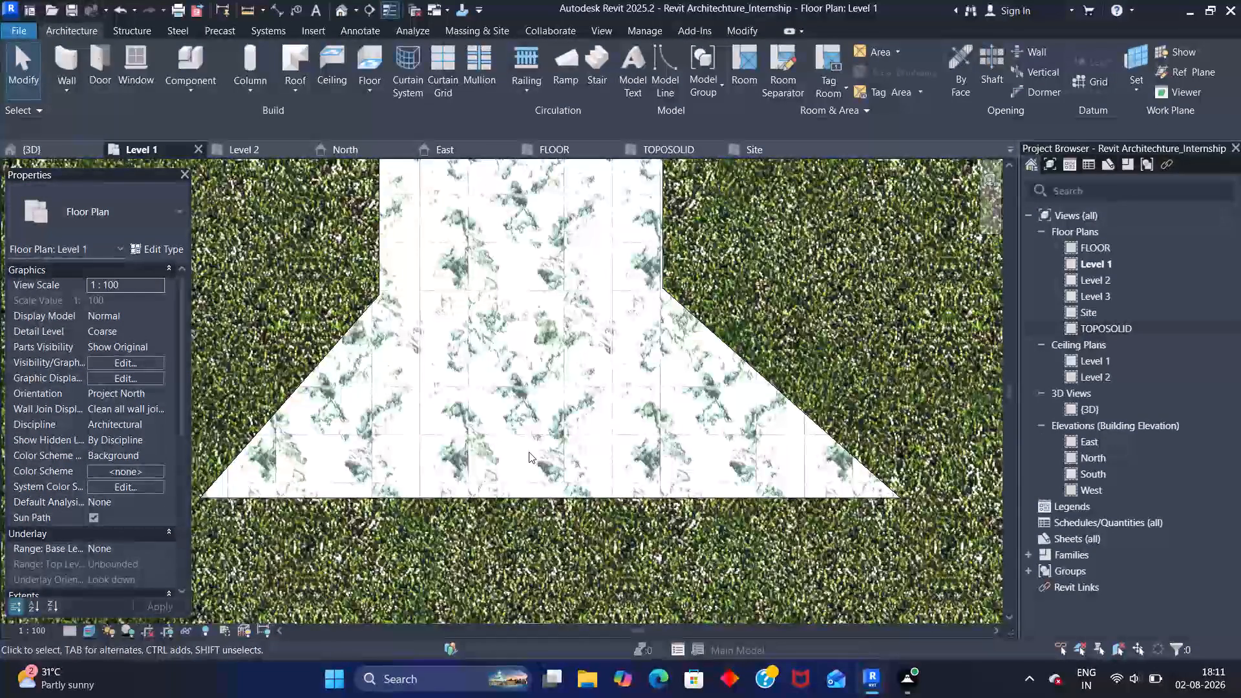
left_click(459, 496)
scroll(401, 457, "down", 2)
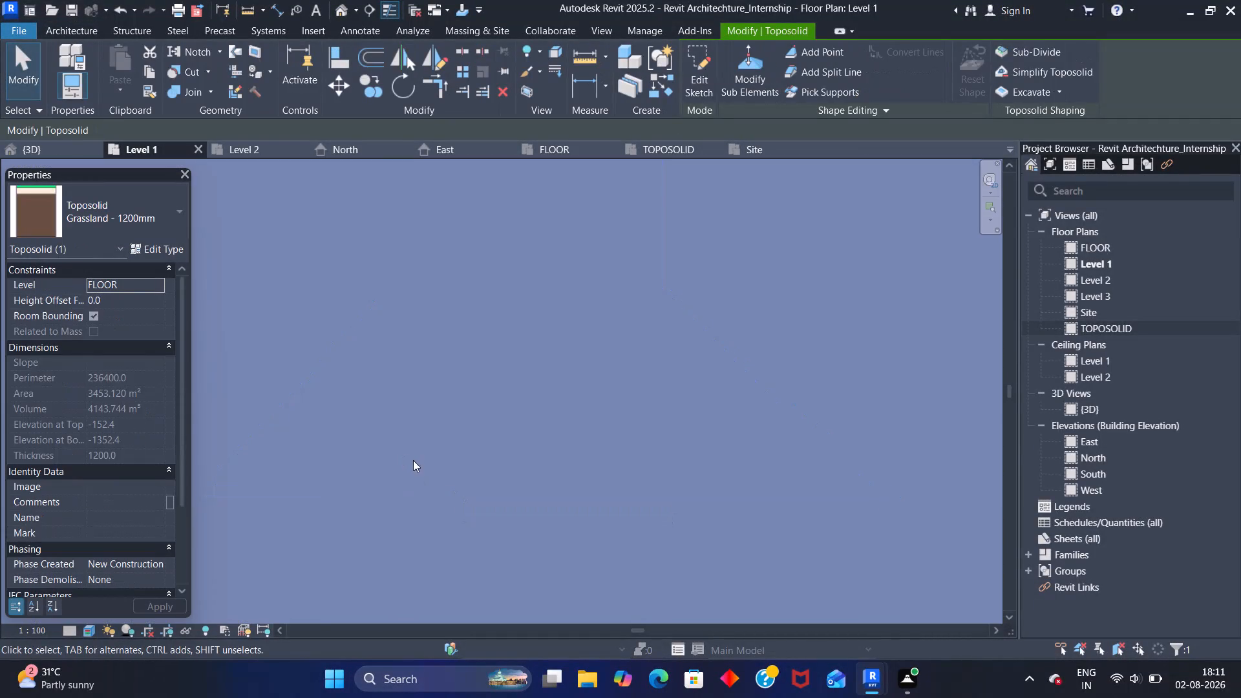
scroll(413, 460, "down", 20)
scroll(413, 460, "down", 3)
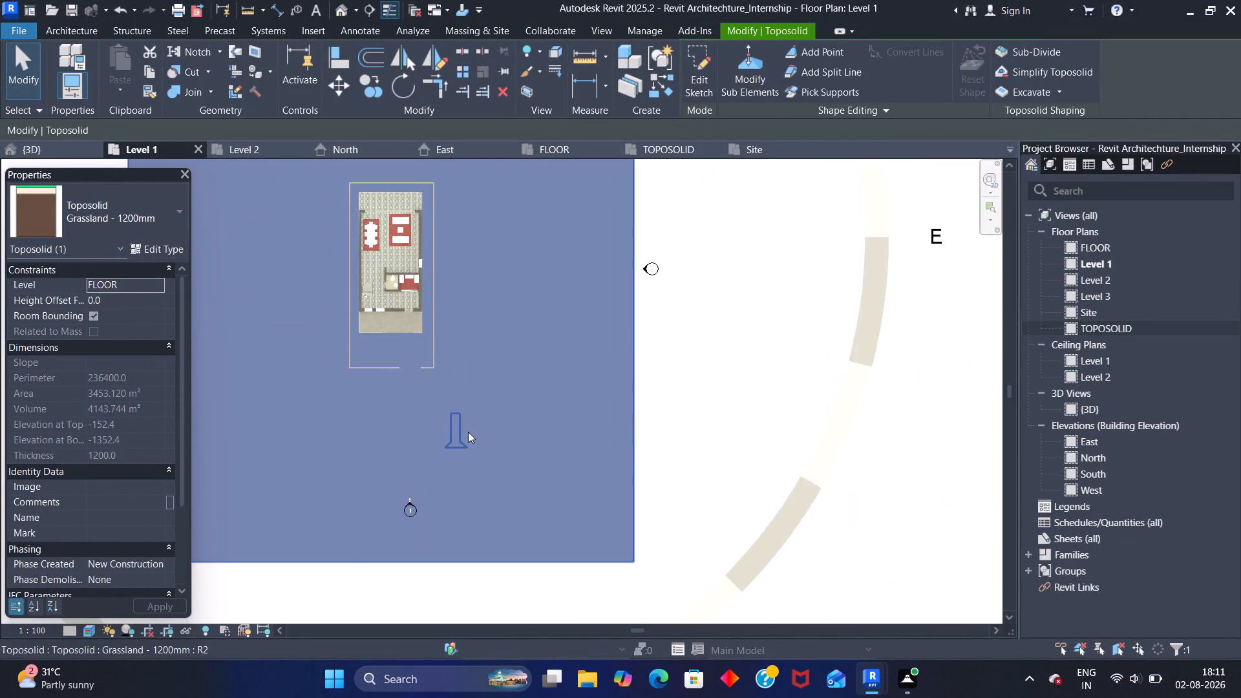
scroll(468, 432, "down", 2)
middle_click_drag(491, 417, 546, 456)
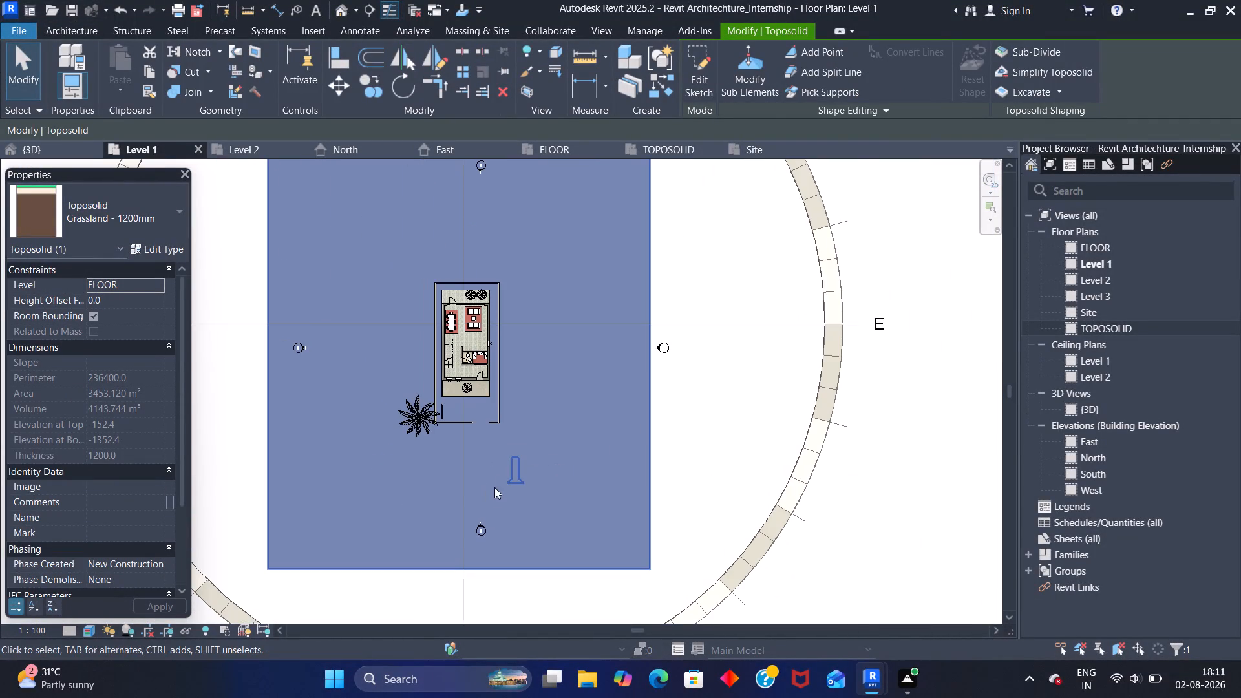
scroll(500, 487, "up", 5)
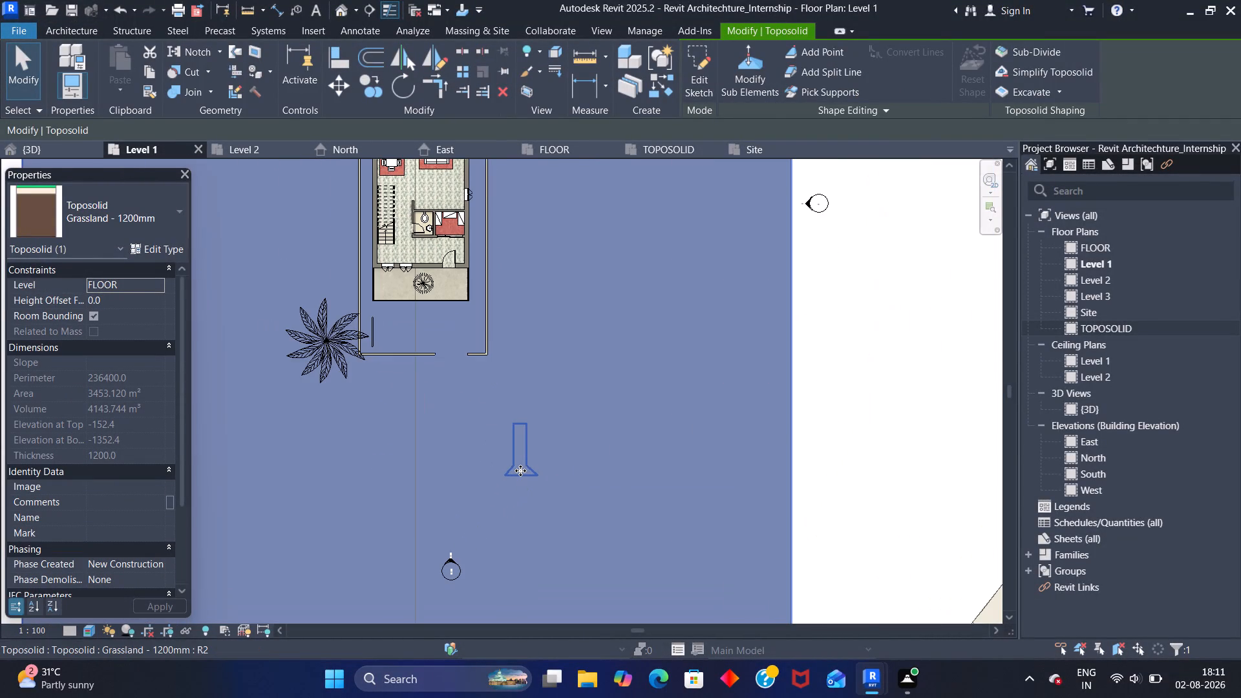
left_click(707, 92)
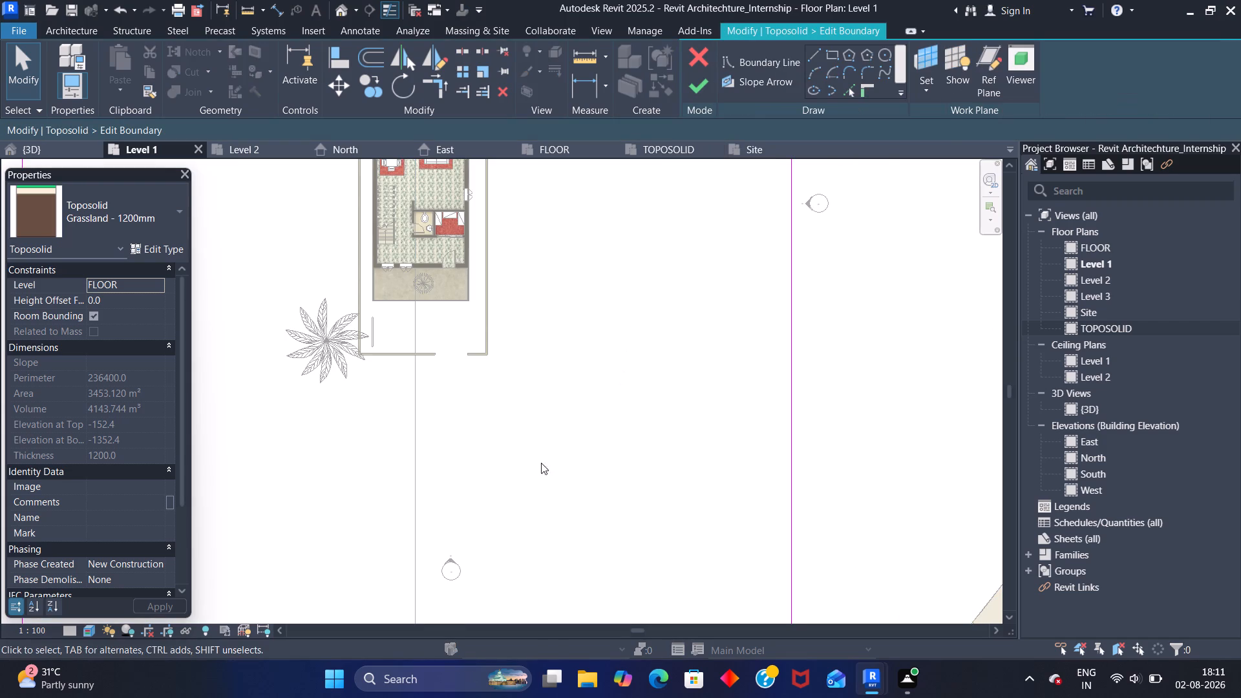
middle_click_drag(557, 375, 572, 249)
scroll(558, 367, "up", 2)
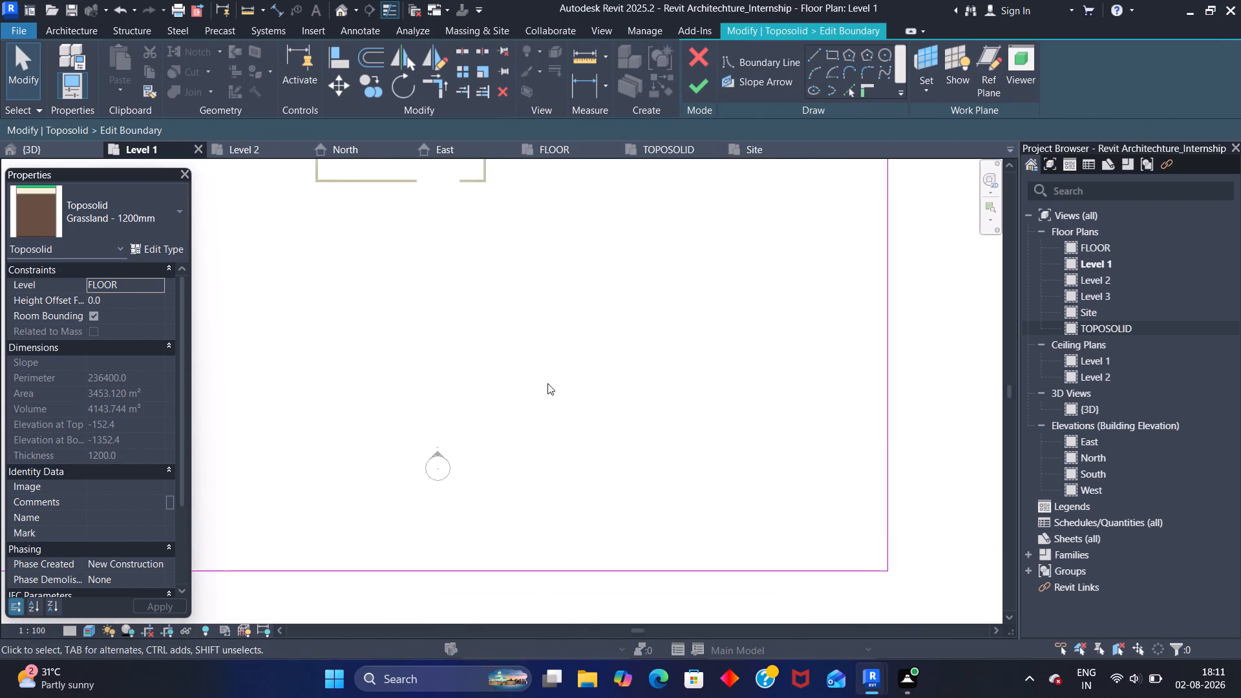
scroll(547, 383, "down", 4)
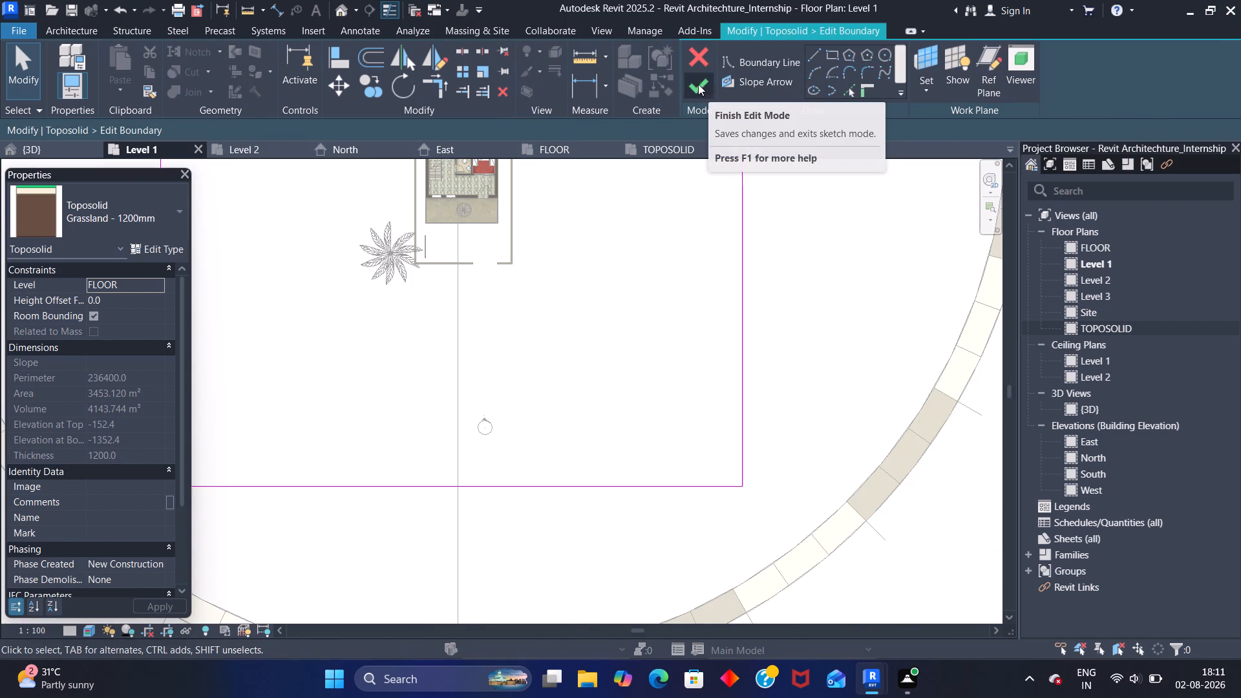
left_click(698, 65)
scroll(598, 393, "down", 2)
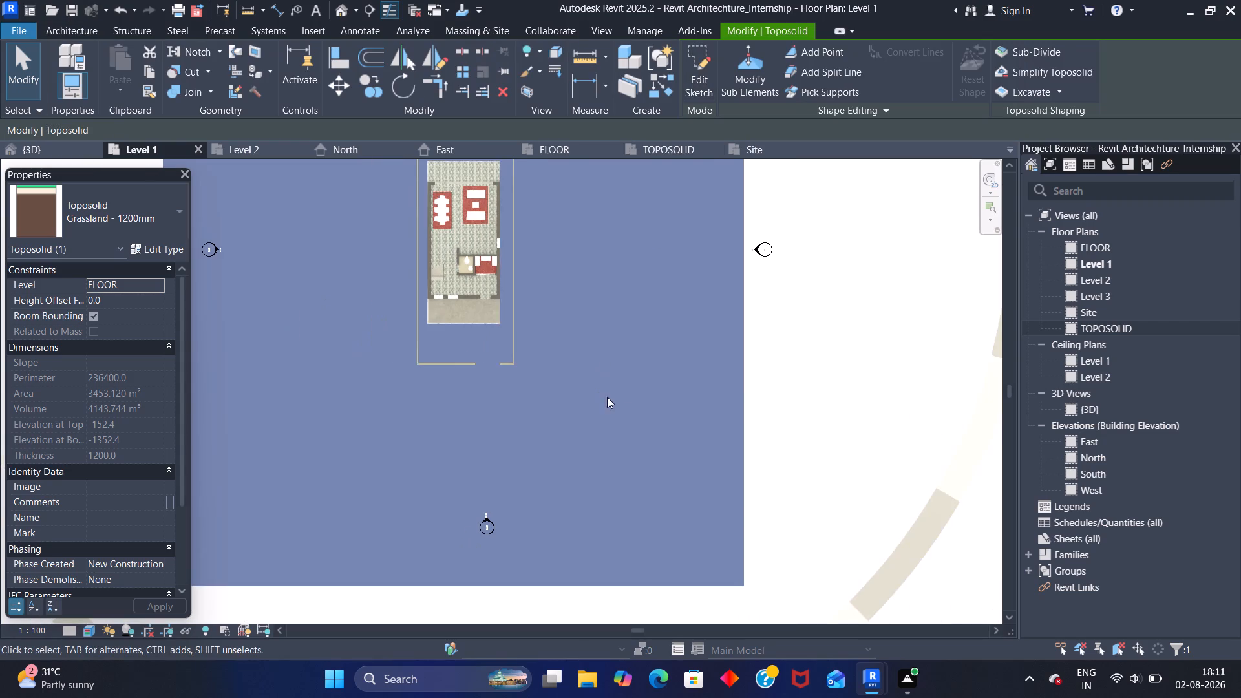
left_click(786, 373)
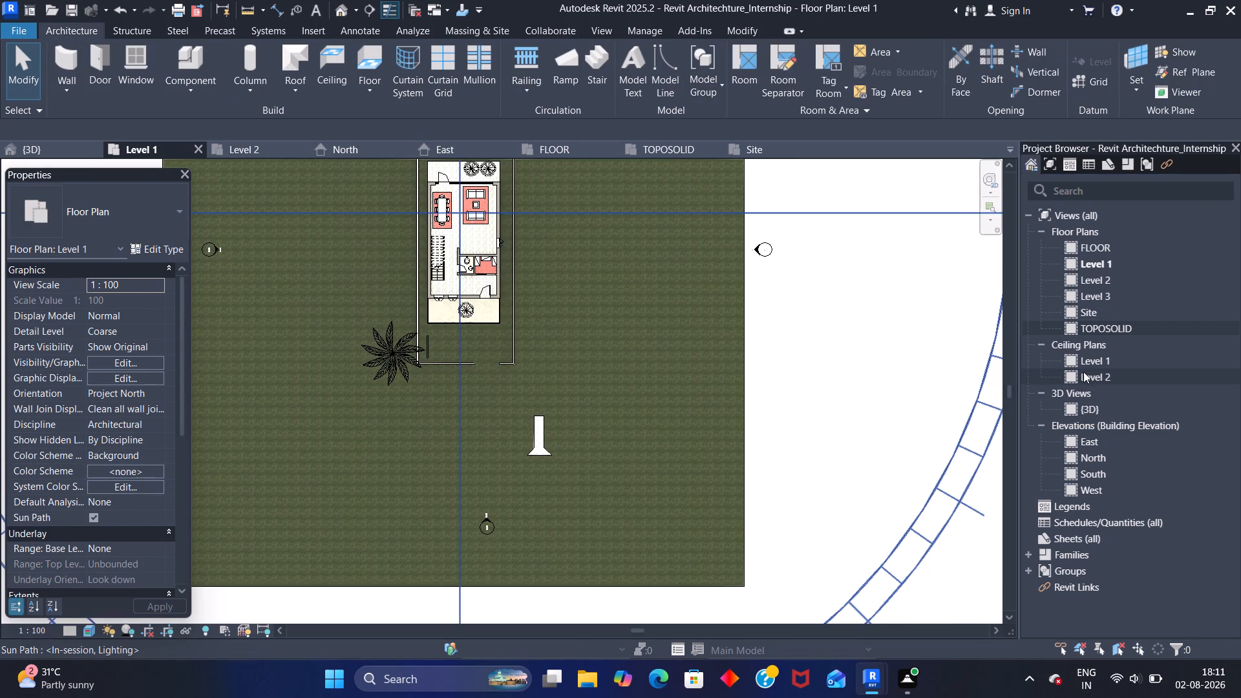
Check the ground and the house in the north and east elevations.
left_click(1092, 313)
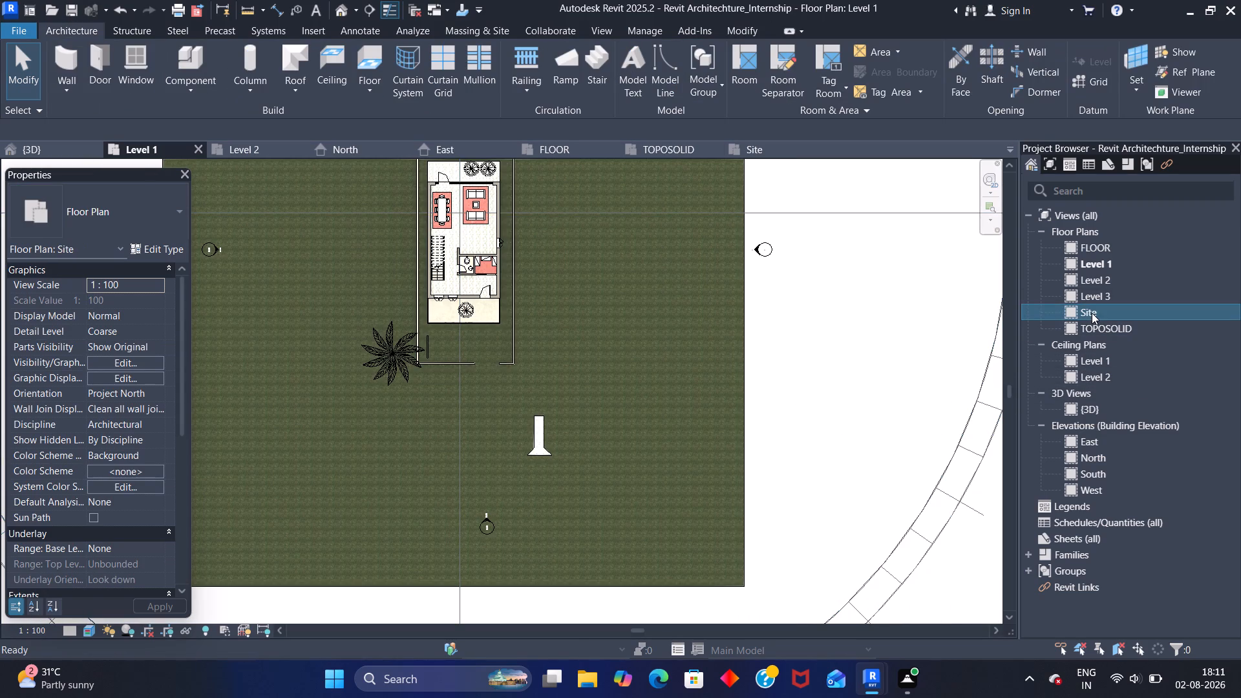
left_click(1089, 313)
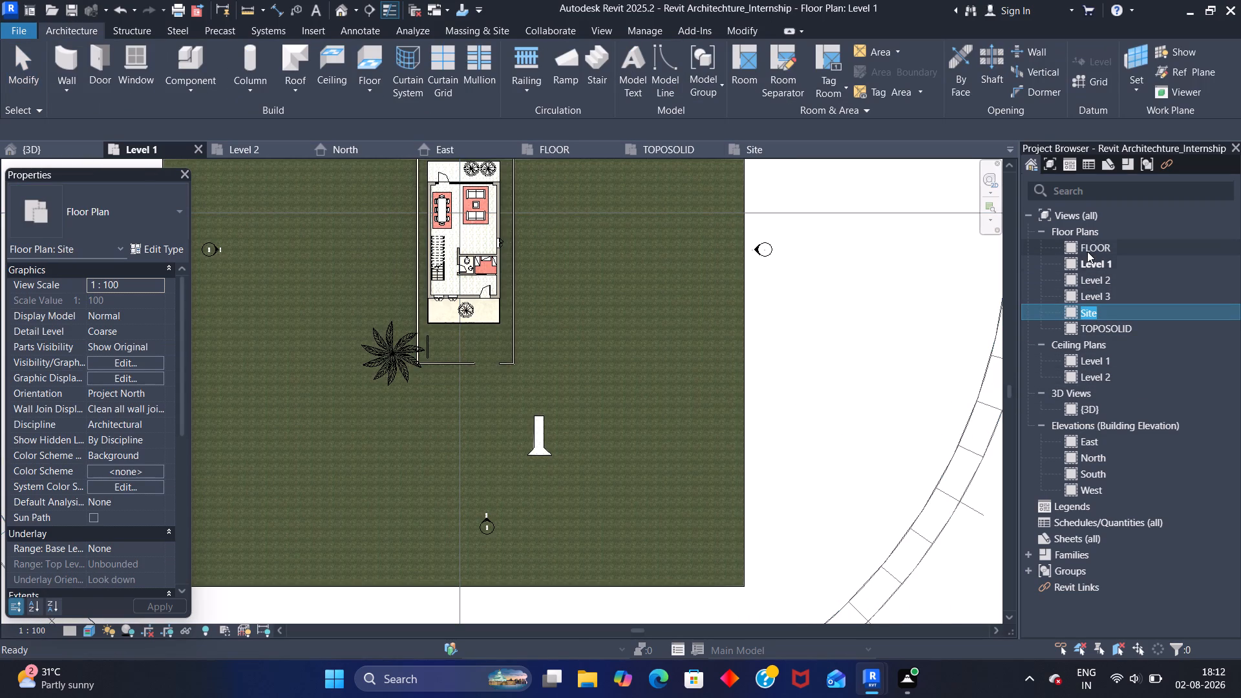
double_click(1087, 251)
triple_click(1116, 456)
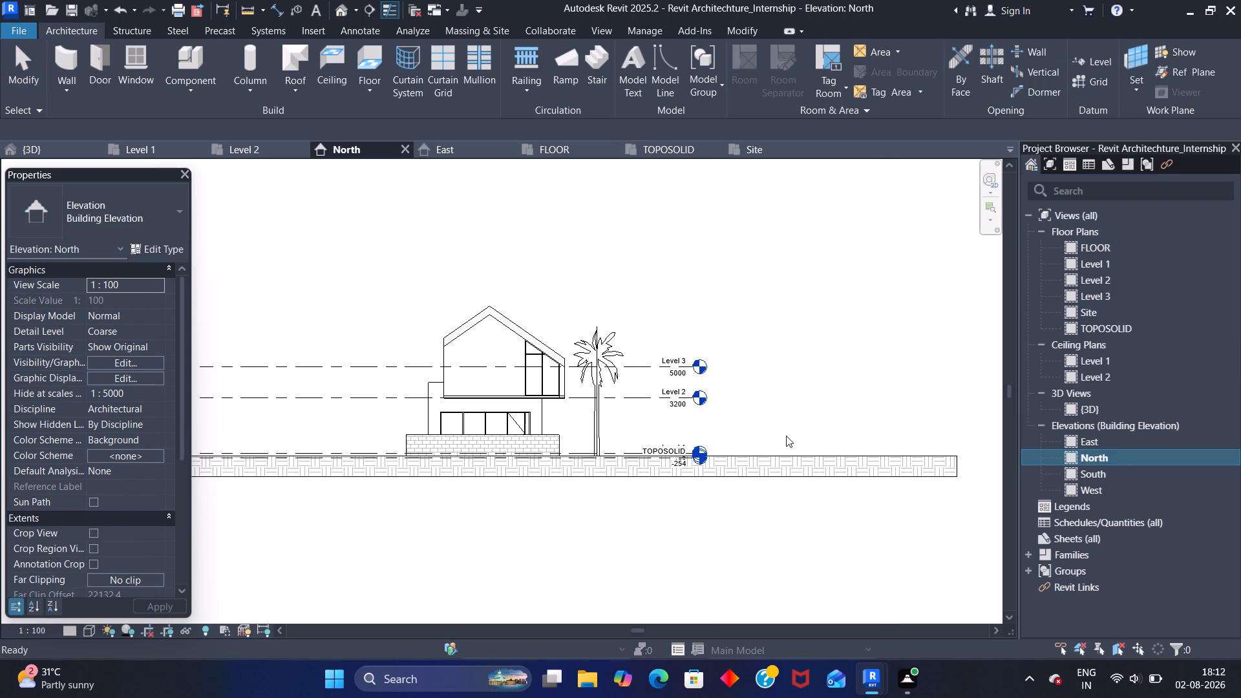
double_click(1092, 439)
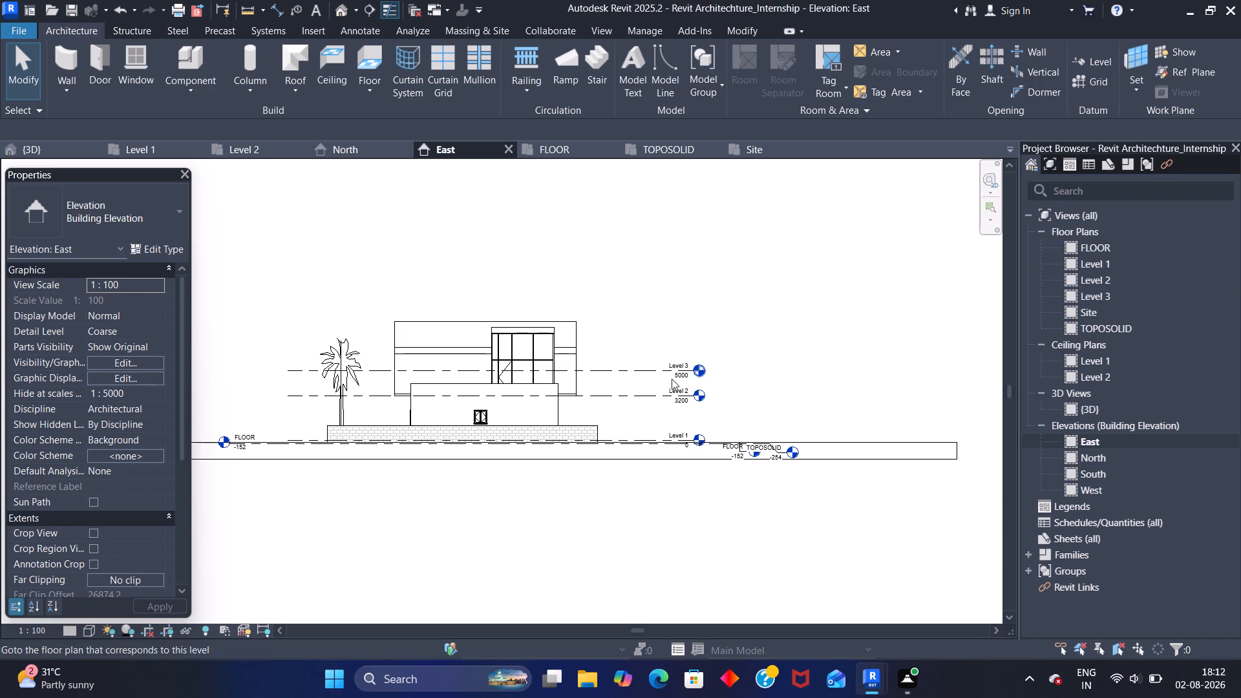
Select the white path-shaped patch's split face in the 3D view to identify it separately from the grassland toposolid.
left_click(36, 145)
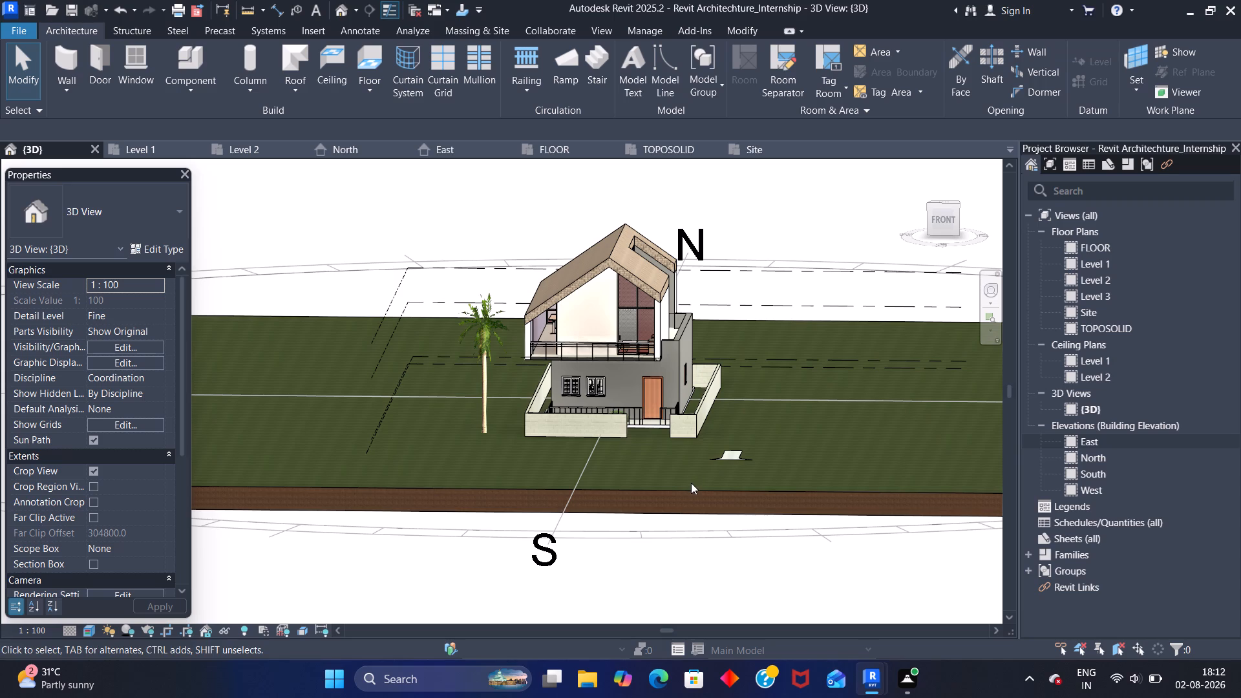
left_click(691, 483)
left_click(714, 494)
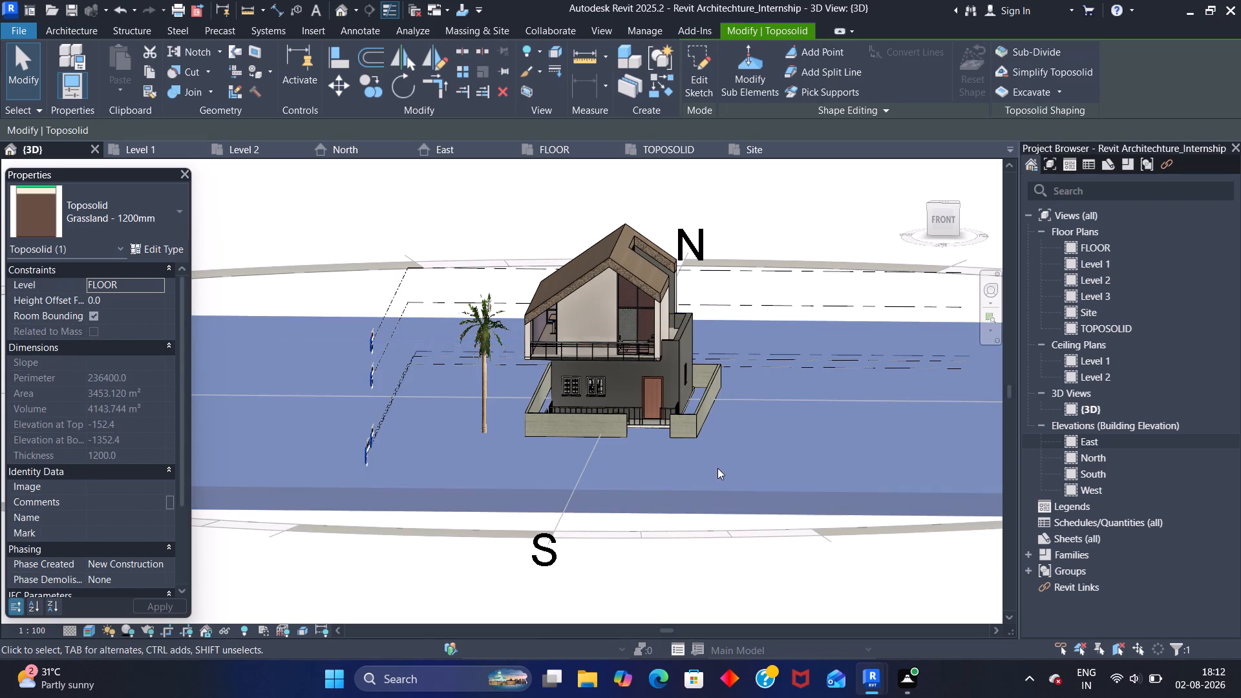
scroll(717, 467, "up", 4)
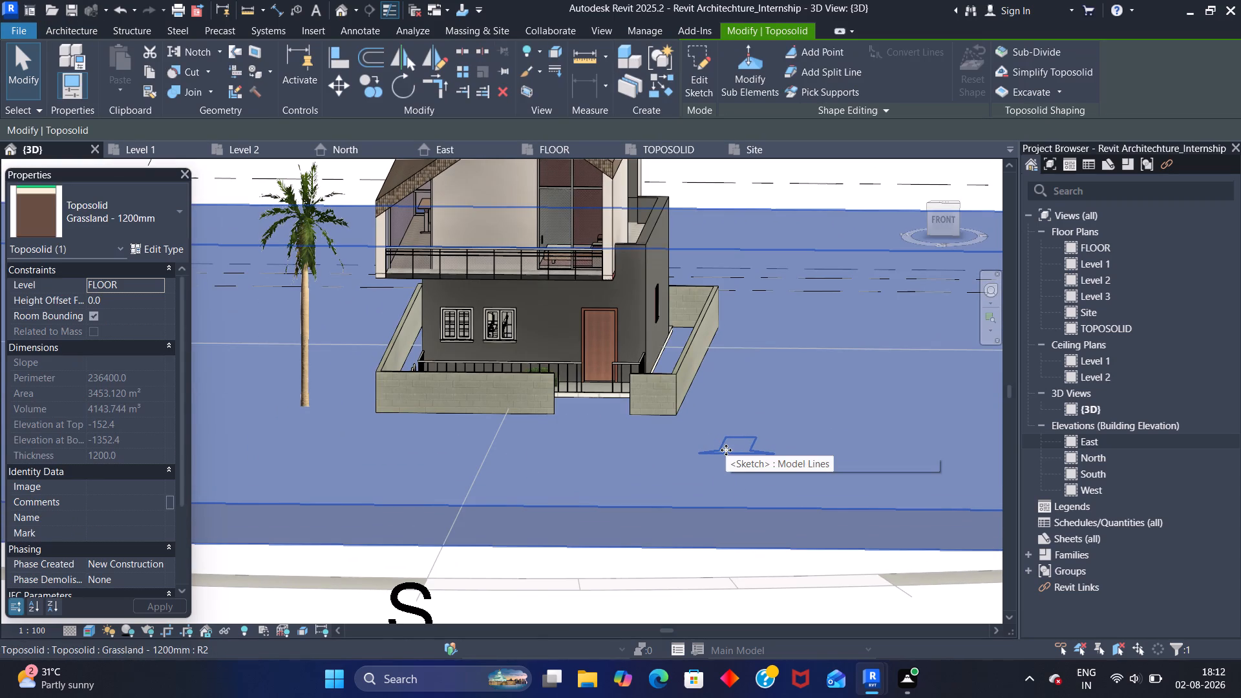
left_click(726, 449, "ctrl")
left_click(725, 449)
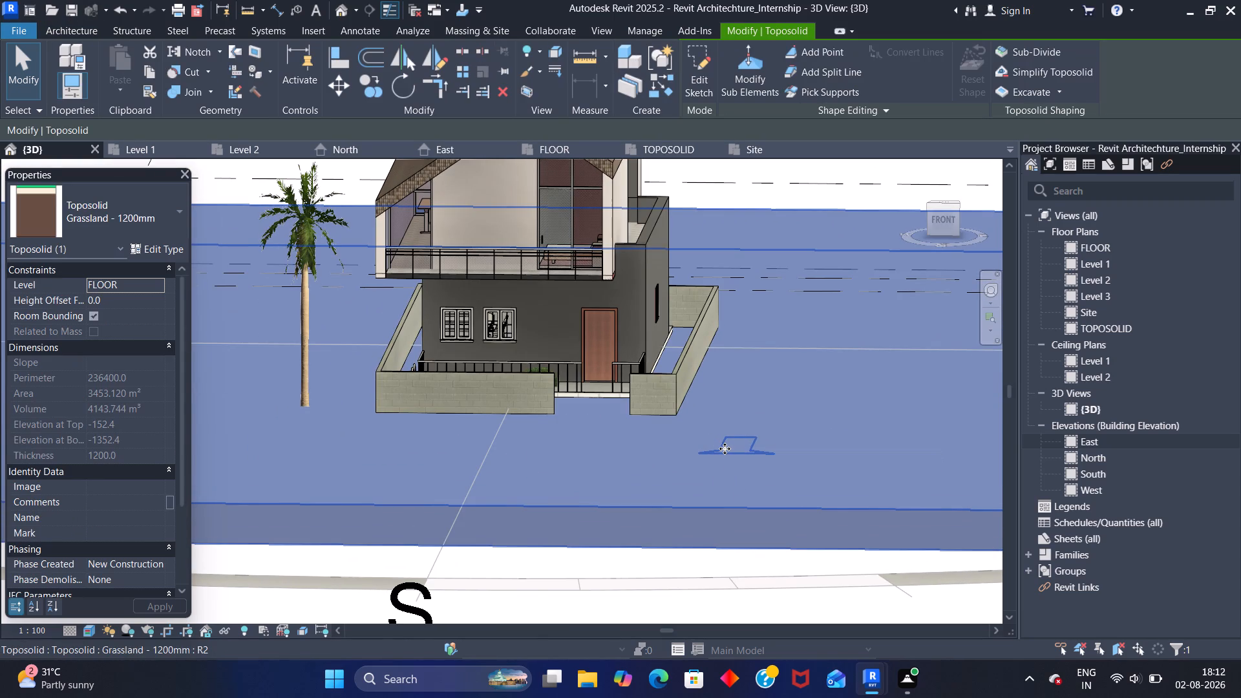
left_click(725, 449, "ctrl")
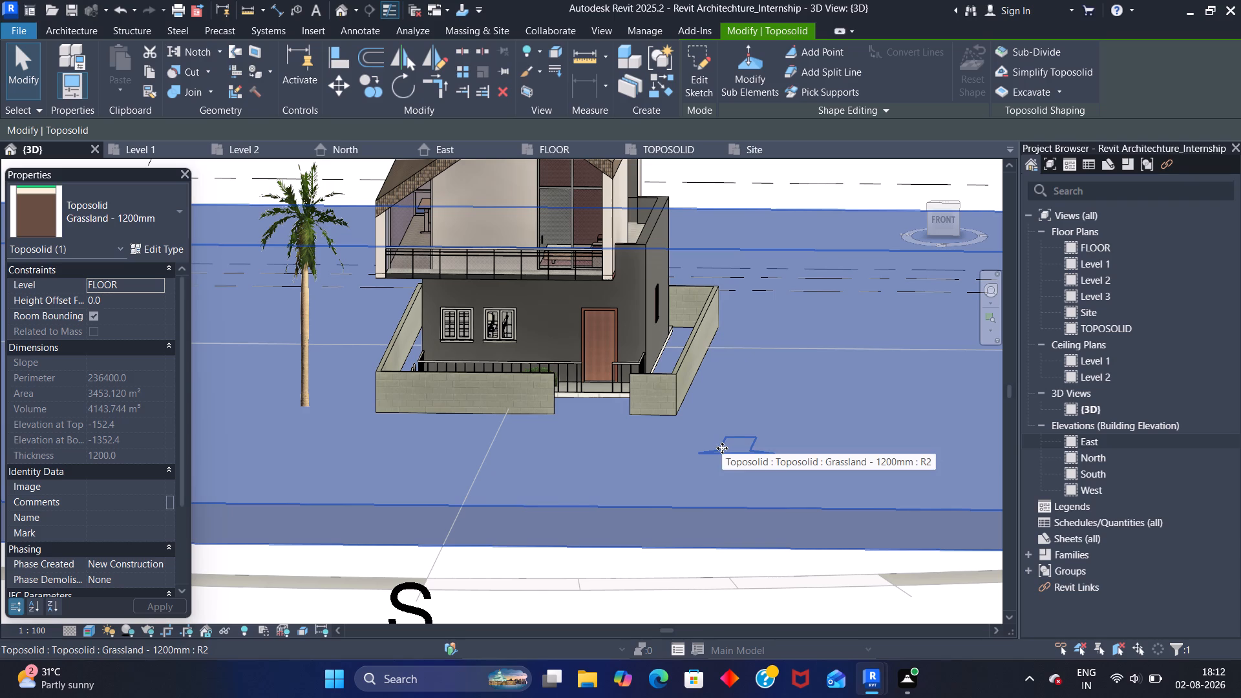
key("Tab")
left_click(722, 448)
scroll(752, 441, "up", 2)
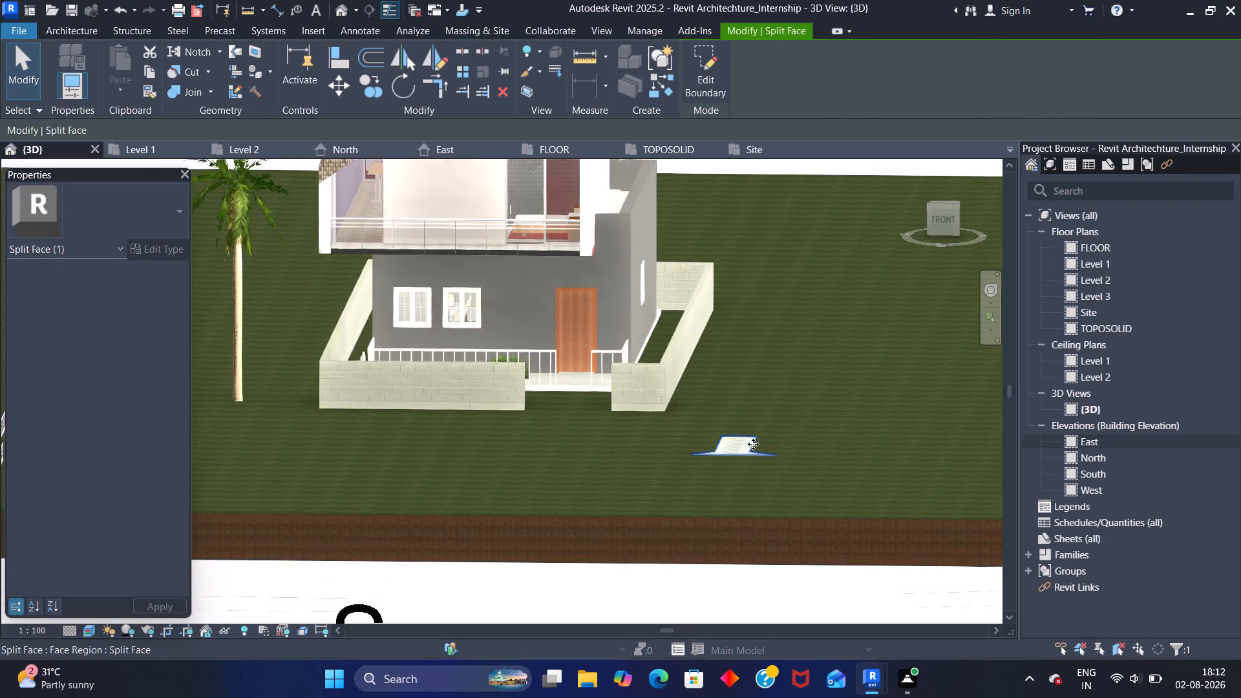
scroll(753, 444, "up", 4)
scroll(714, 429, "down", 1)
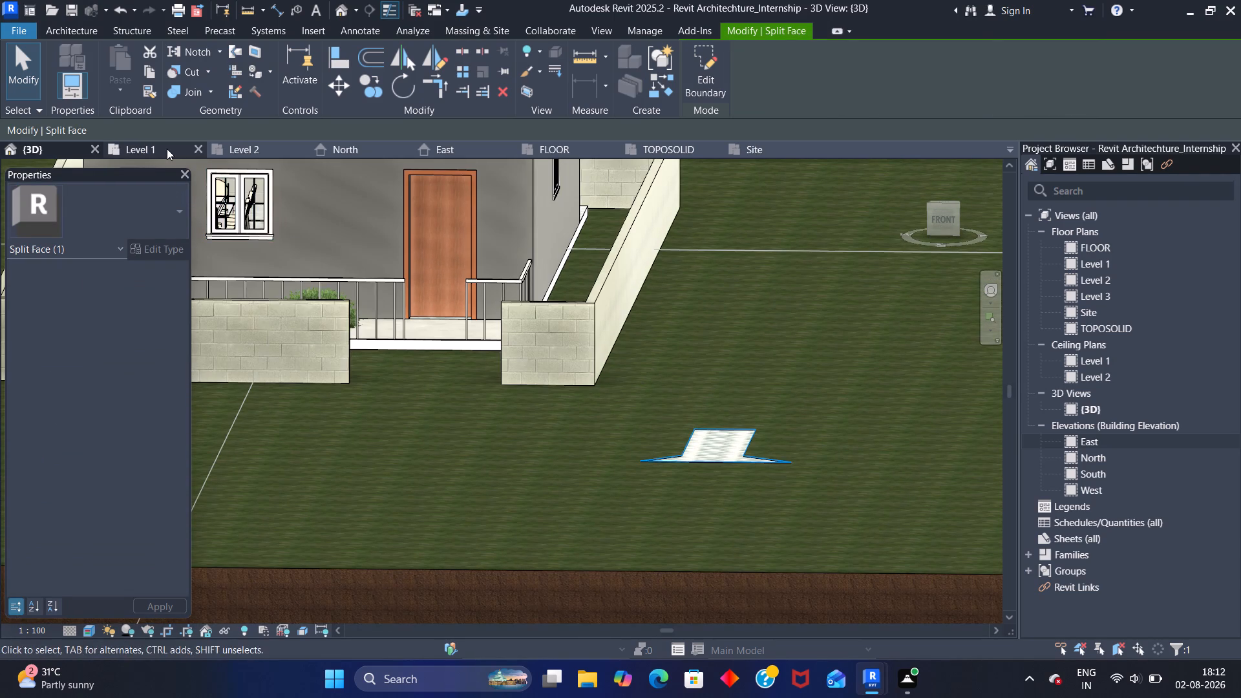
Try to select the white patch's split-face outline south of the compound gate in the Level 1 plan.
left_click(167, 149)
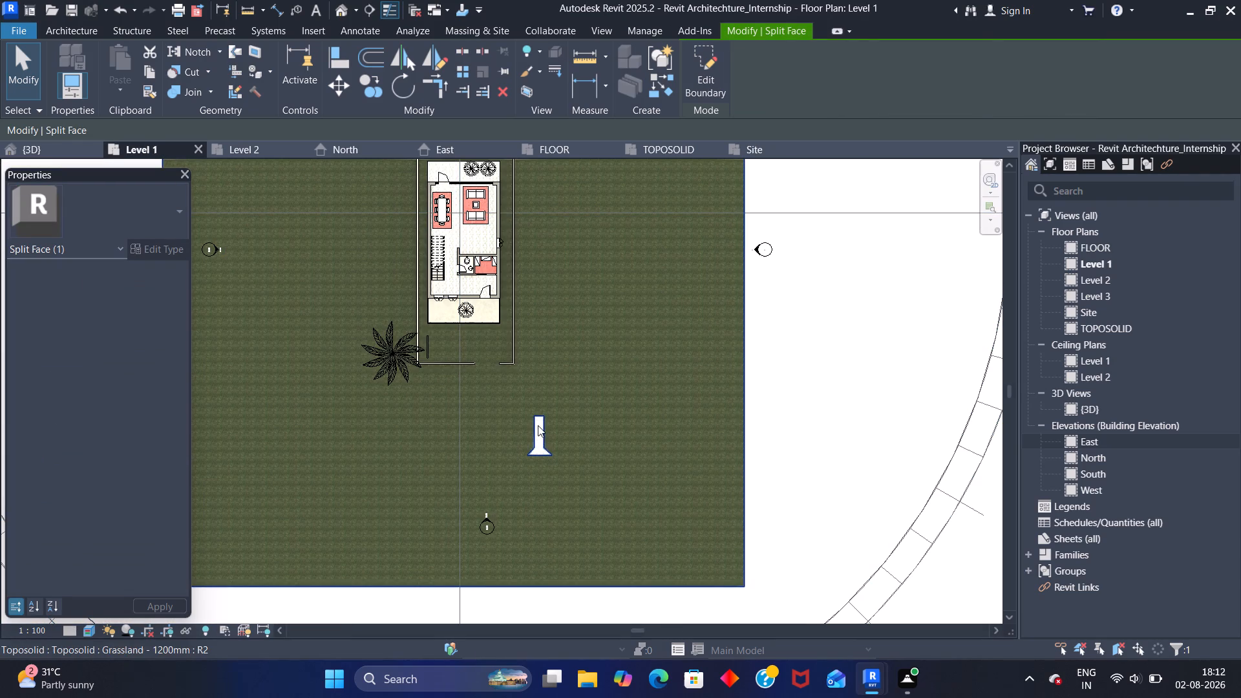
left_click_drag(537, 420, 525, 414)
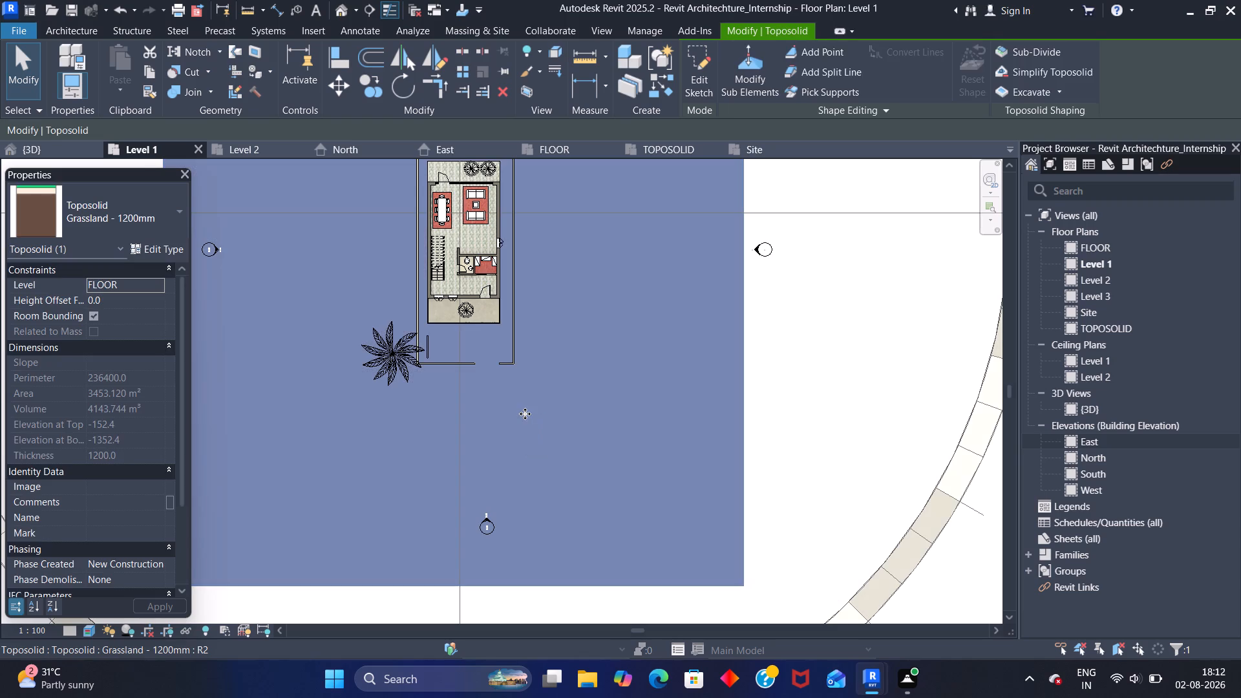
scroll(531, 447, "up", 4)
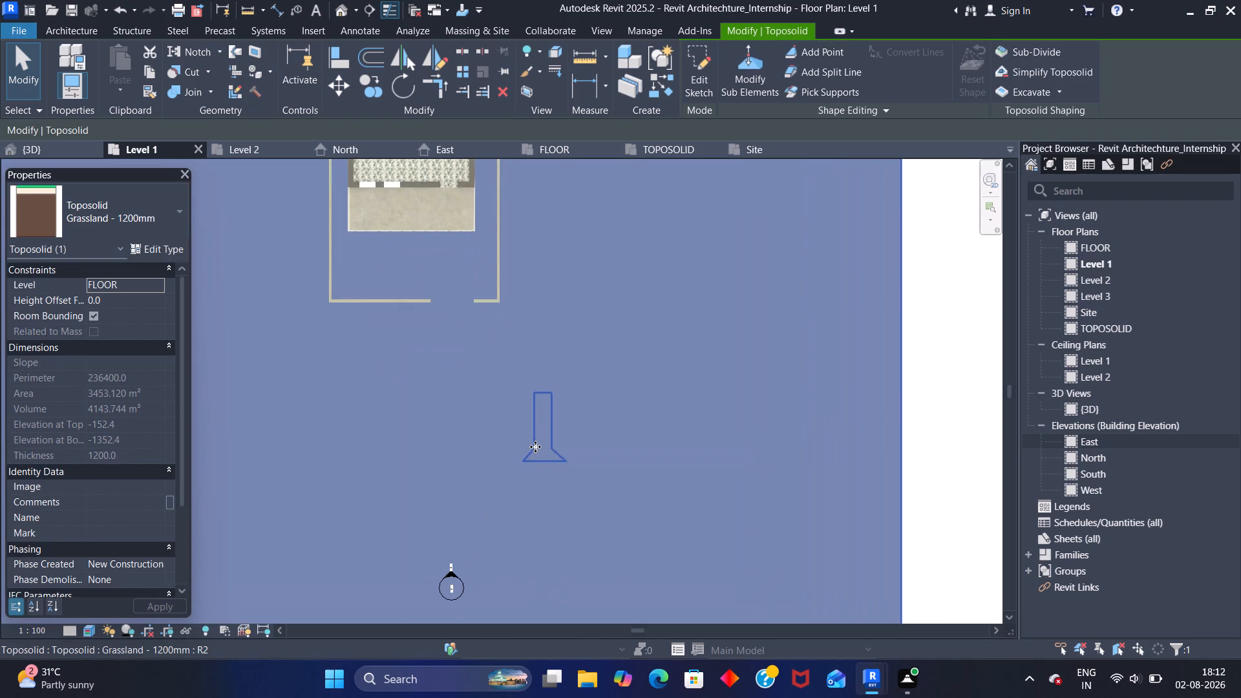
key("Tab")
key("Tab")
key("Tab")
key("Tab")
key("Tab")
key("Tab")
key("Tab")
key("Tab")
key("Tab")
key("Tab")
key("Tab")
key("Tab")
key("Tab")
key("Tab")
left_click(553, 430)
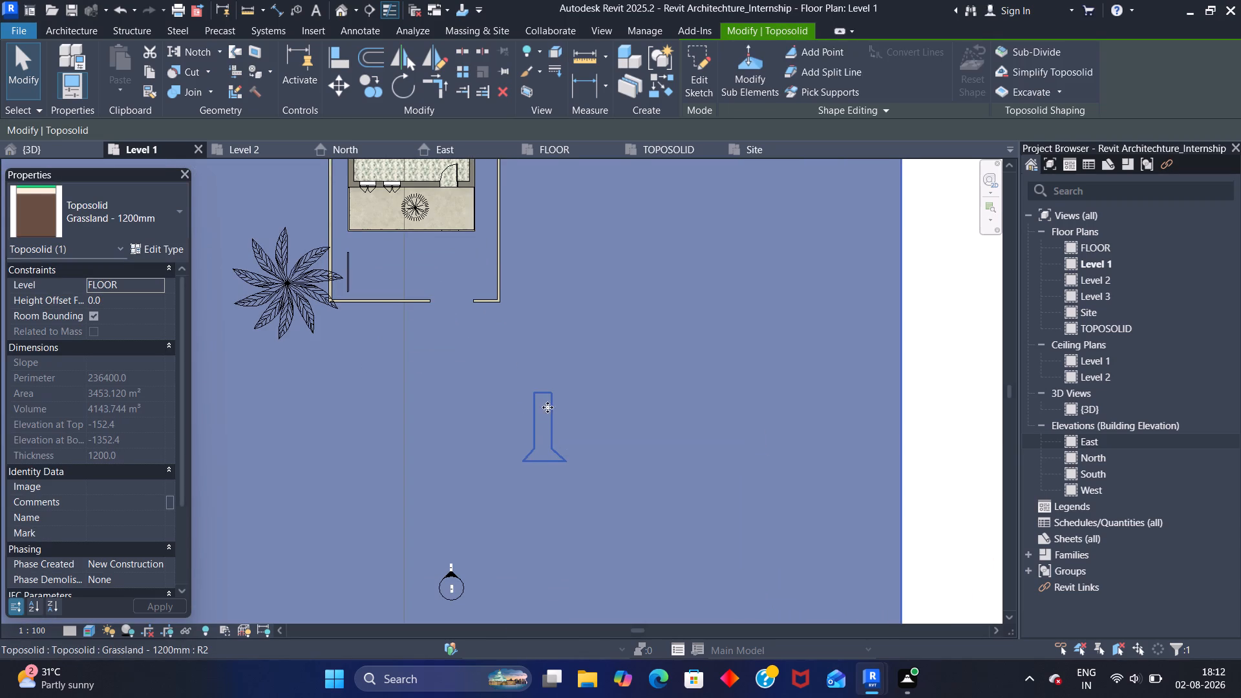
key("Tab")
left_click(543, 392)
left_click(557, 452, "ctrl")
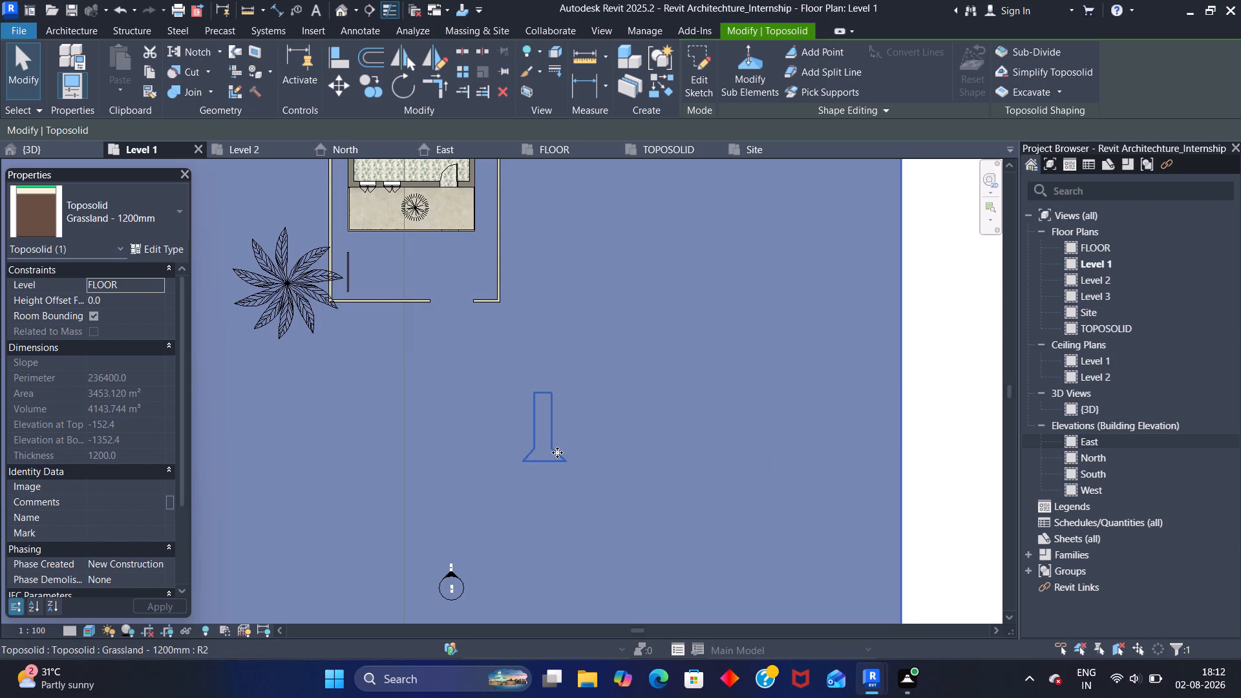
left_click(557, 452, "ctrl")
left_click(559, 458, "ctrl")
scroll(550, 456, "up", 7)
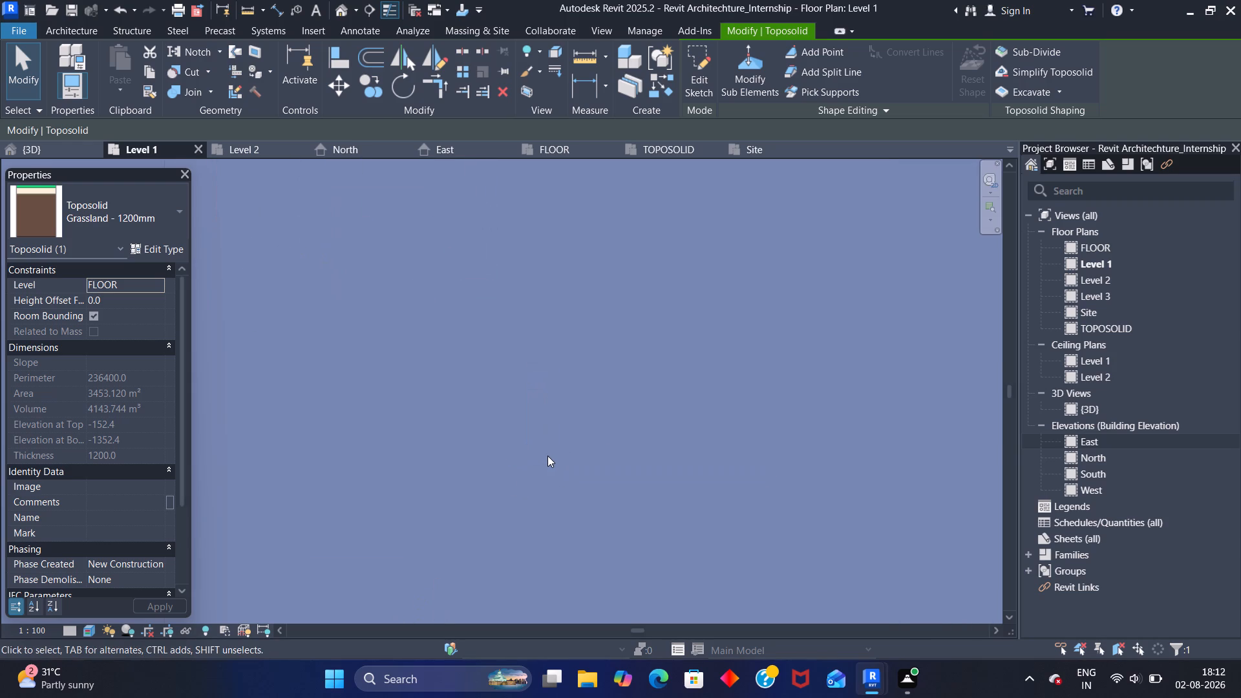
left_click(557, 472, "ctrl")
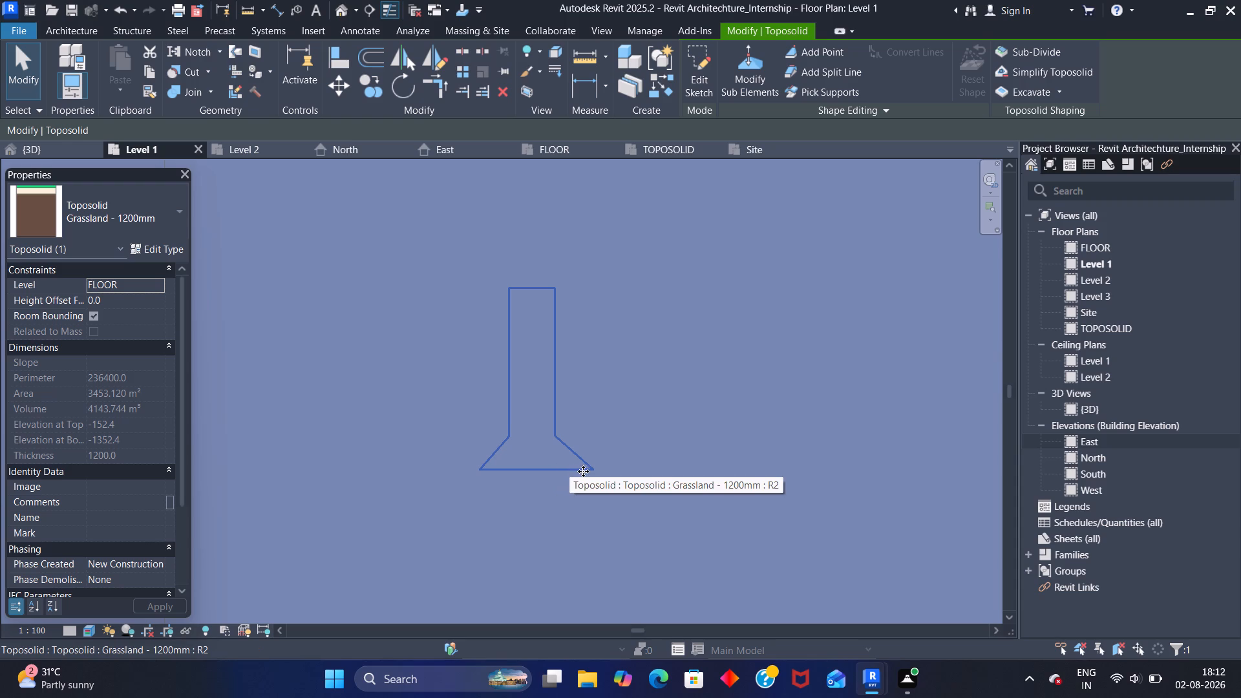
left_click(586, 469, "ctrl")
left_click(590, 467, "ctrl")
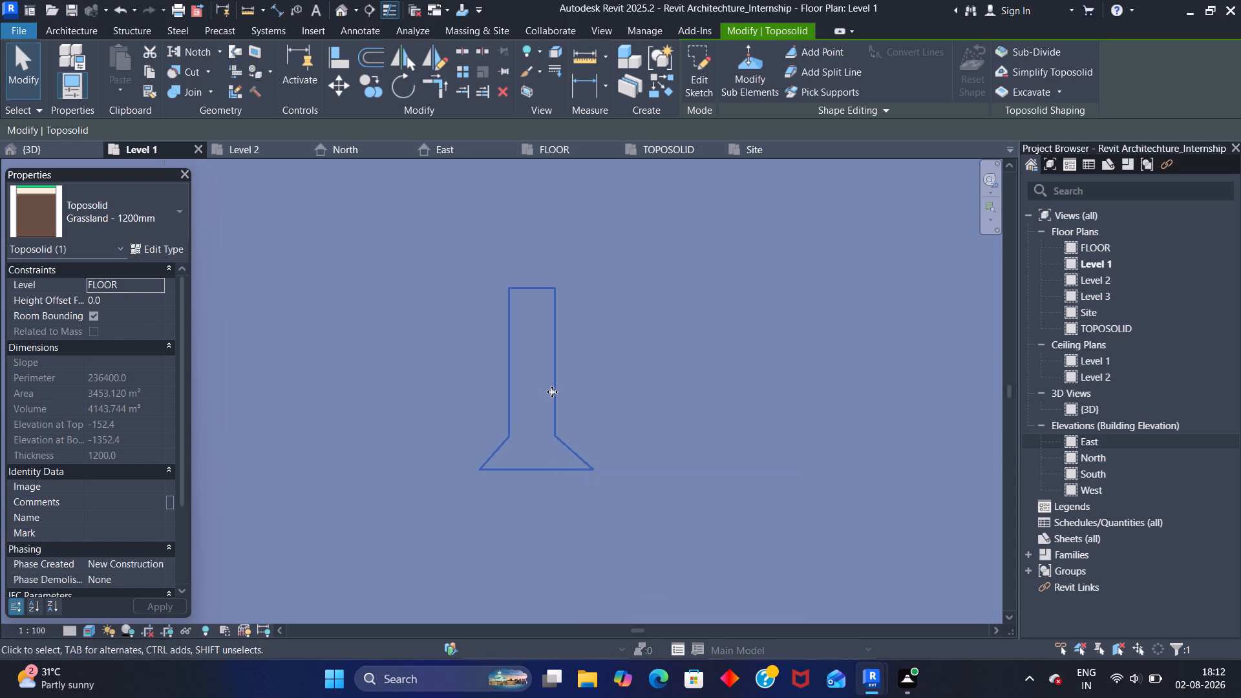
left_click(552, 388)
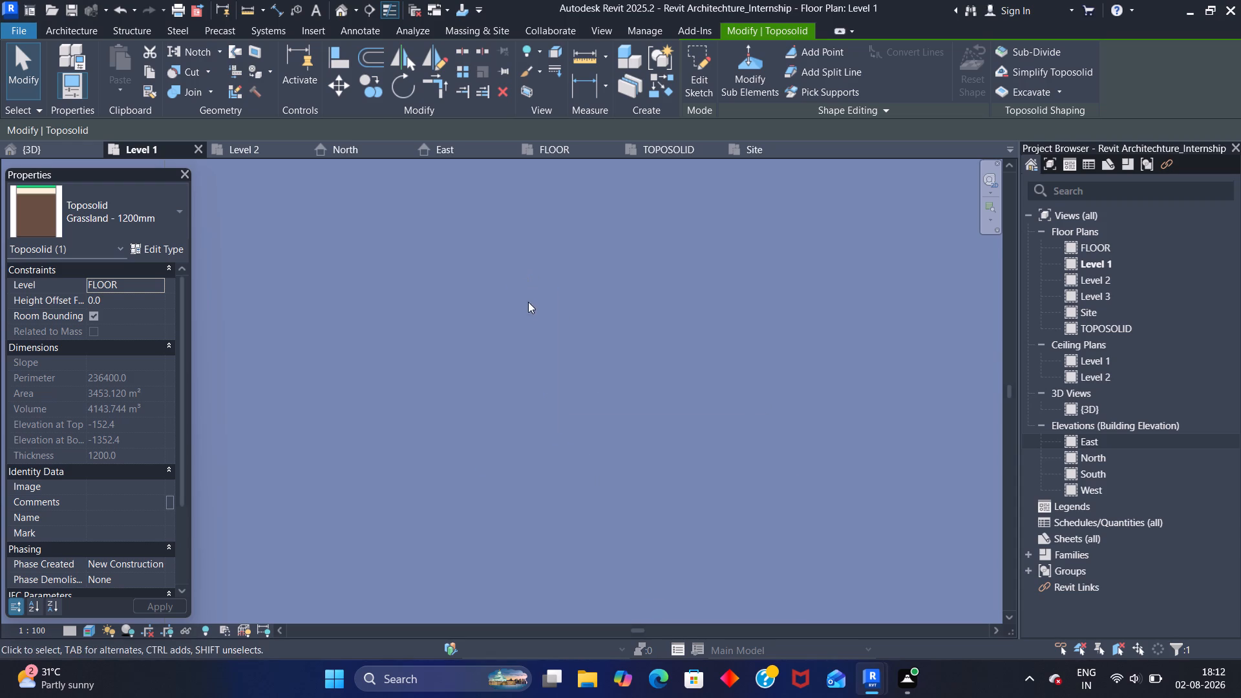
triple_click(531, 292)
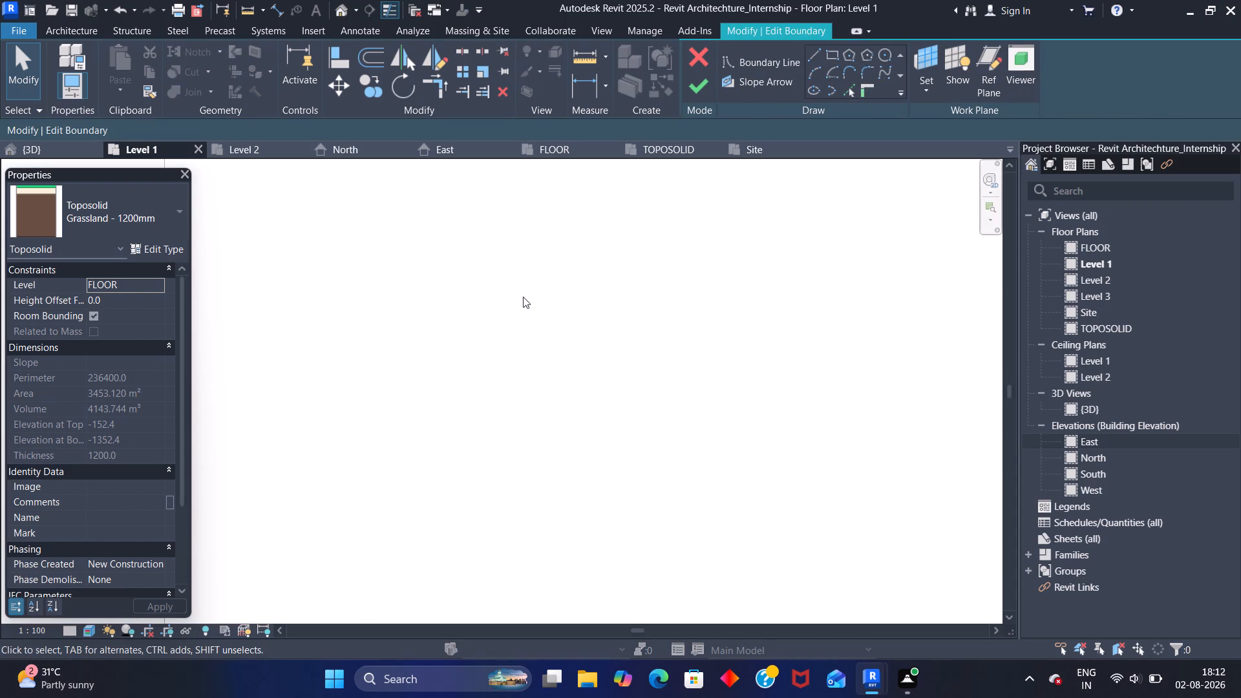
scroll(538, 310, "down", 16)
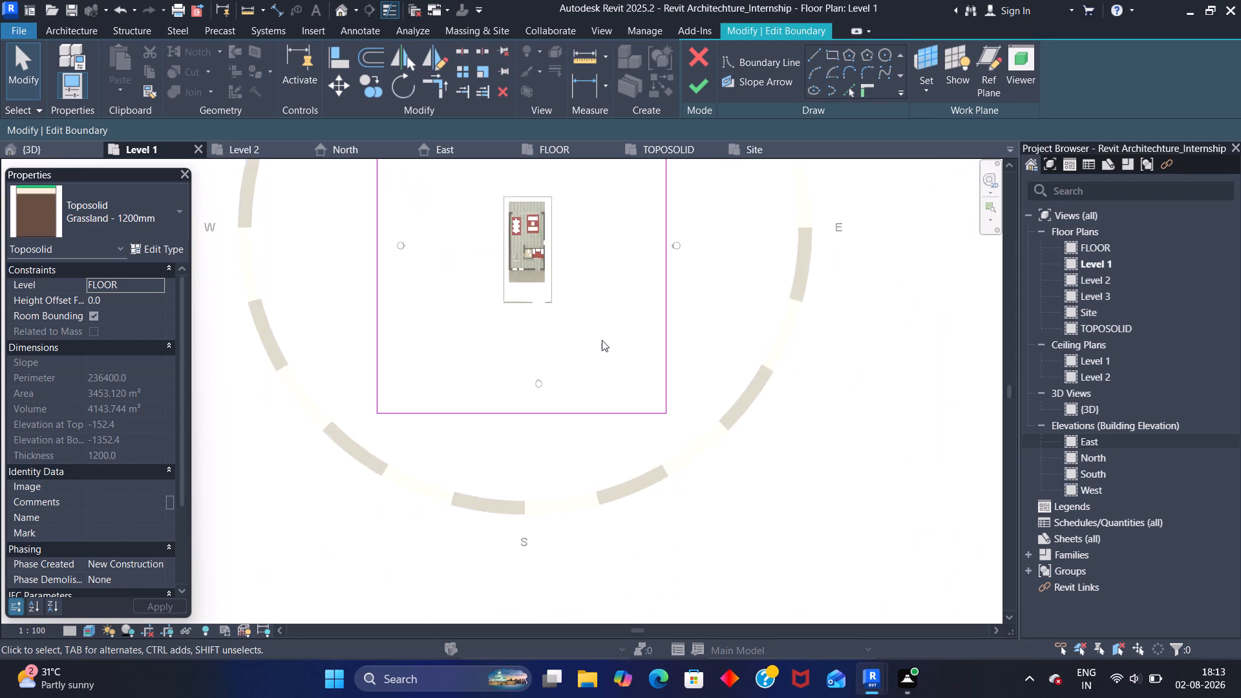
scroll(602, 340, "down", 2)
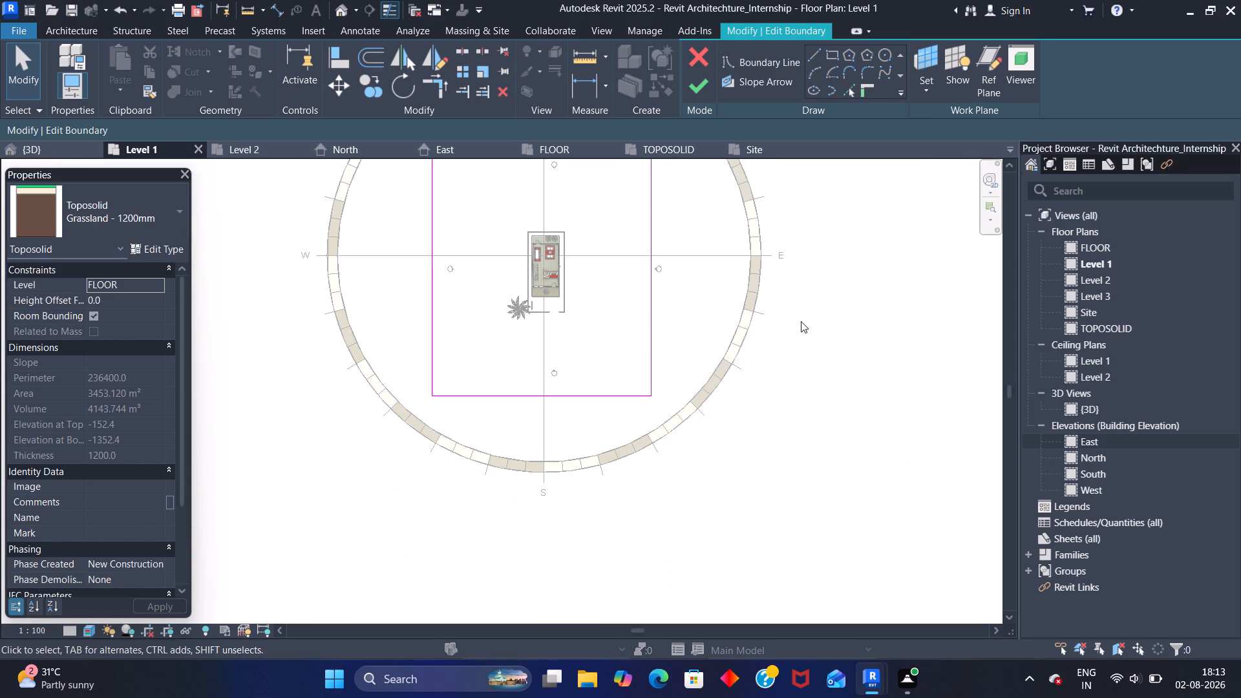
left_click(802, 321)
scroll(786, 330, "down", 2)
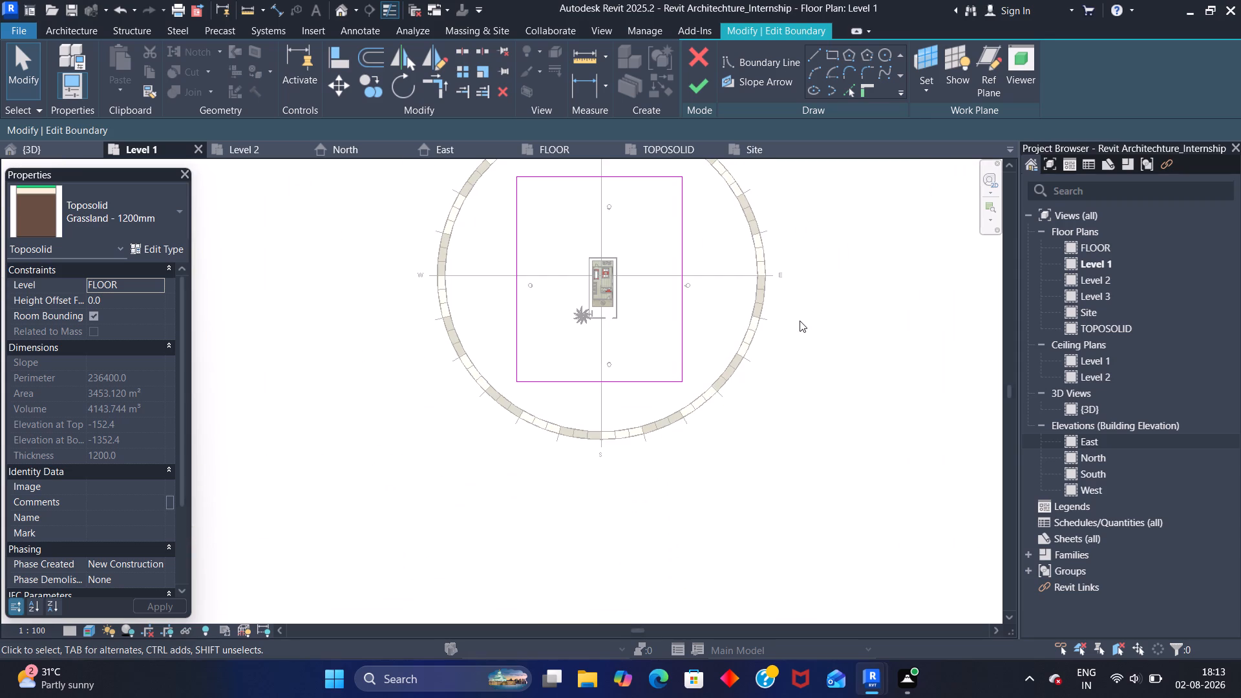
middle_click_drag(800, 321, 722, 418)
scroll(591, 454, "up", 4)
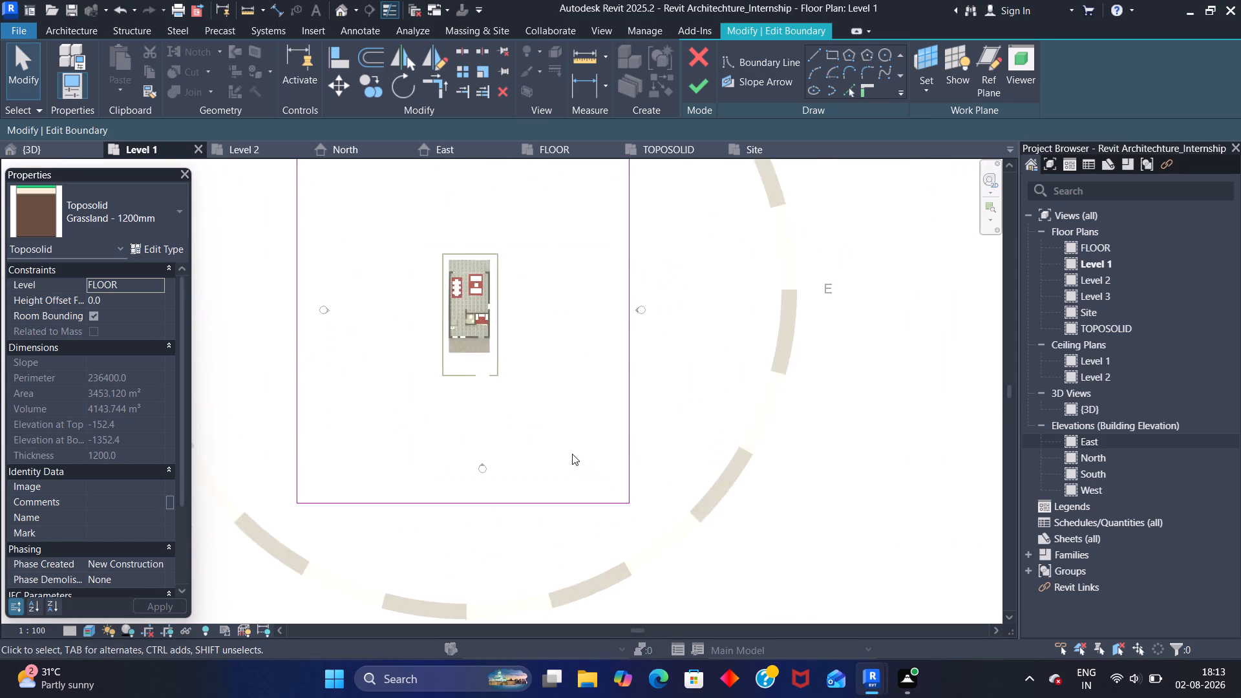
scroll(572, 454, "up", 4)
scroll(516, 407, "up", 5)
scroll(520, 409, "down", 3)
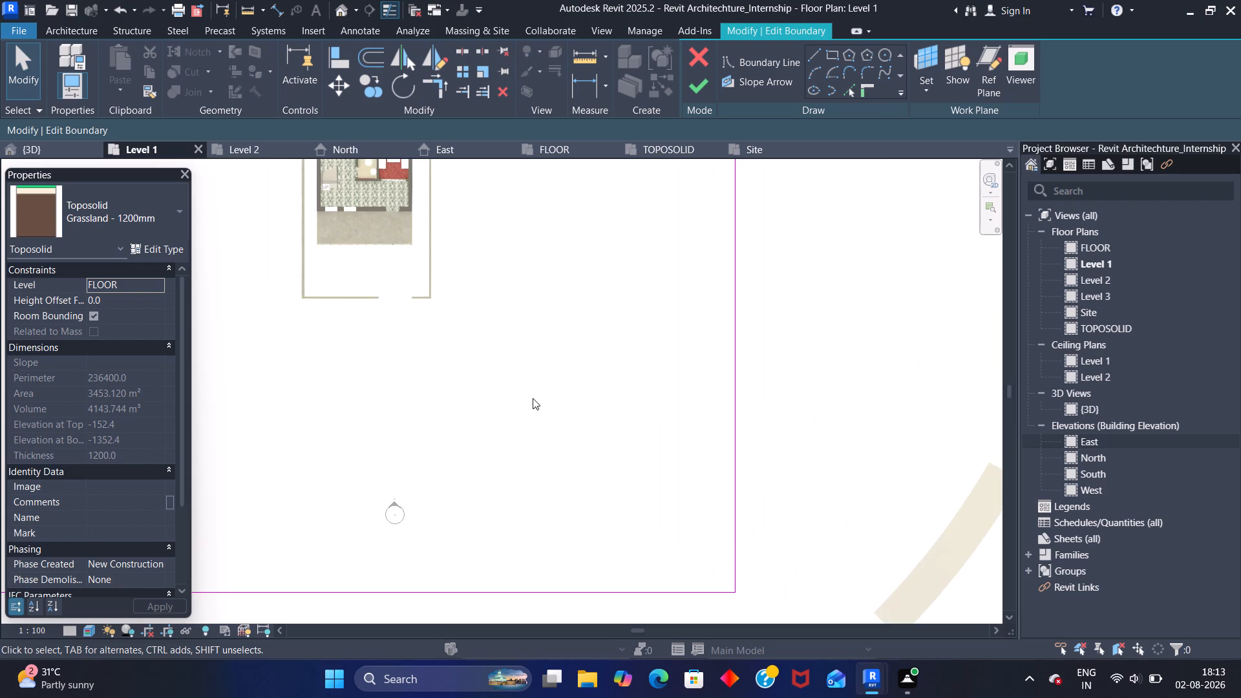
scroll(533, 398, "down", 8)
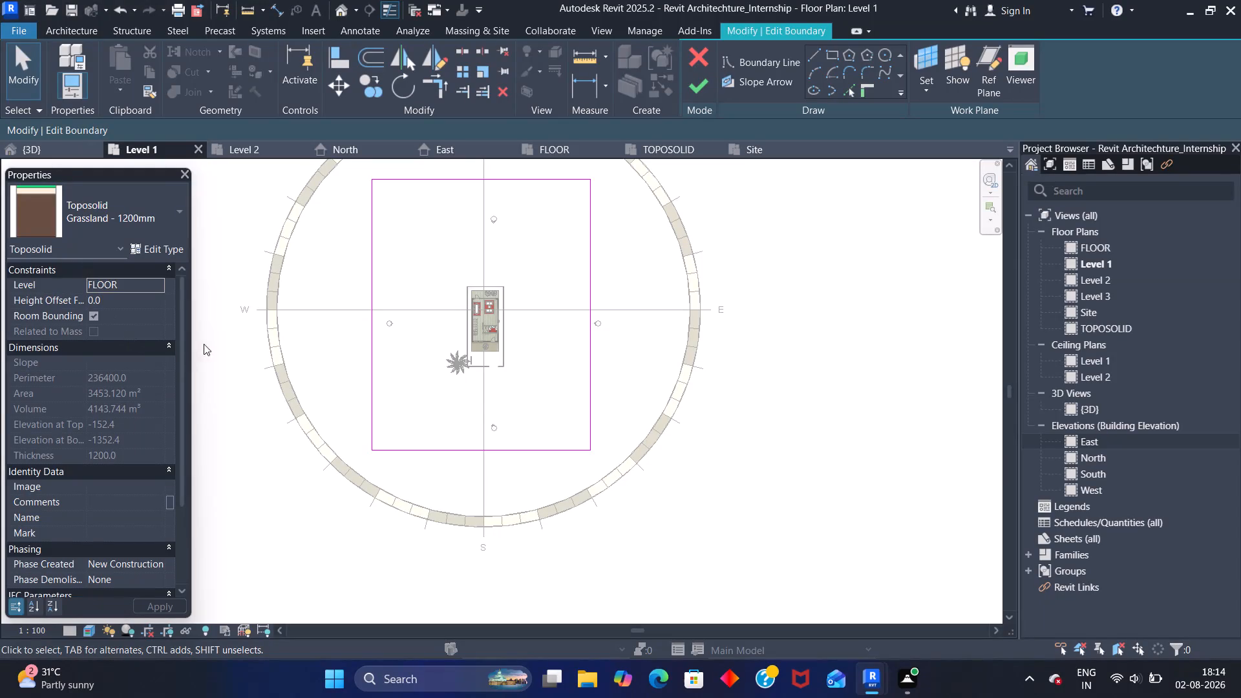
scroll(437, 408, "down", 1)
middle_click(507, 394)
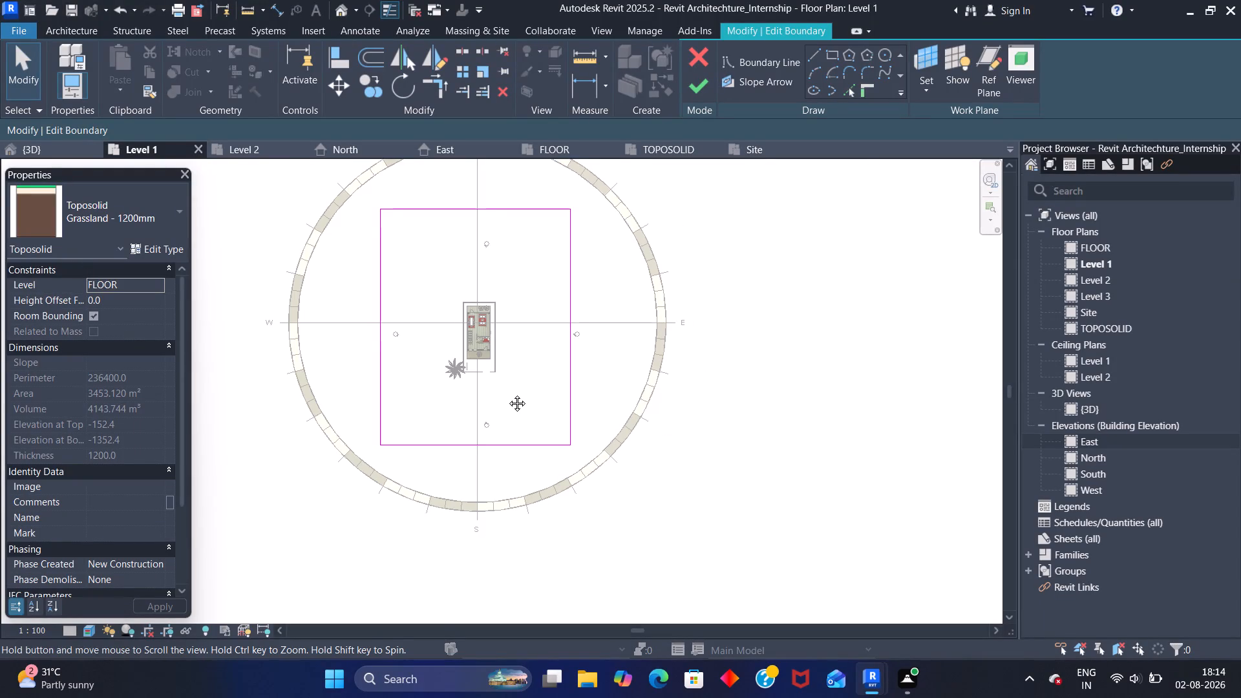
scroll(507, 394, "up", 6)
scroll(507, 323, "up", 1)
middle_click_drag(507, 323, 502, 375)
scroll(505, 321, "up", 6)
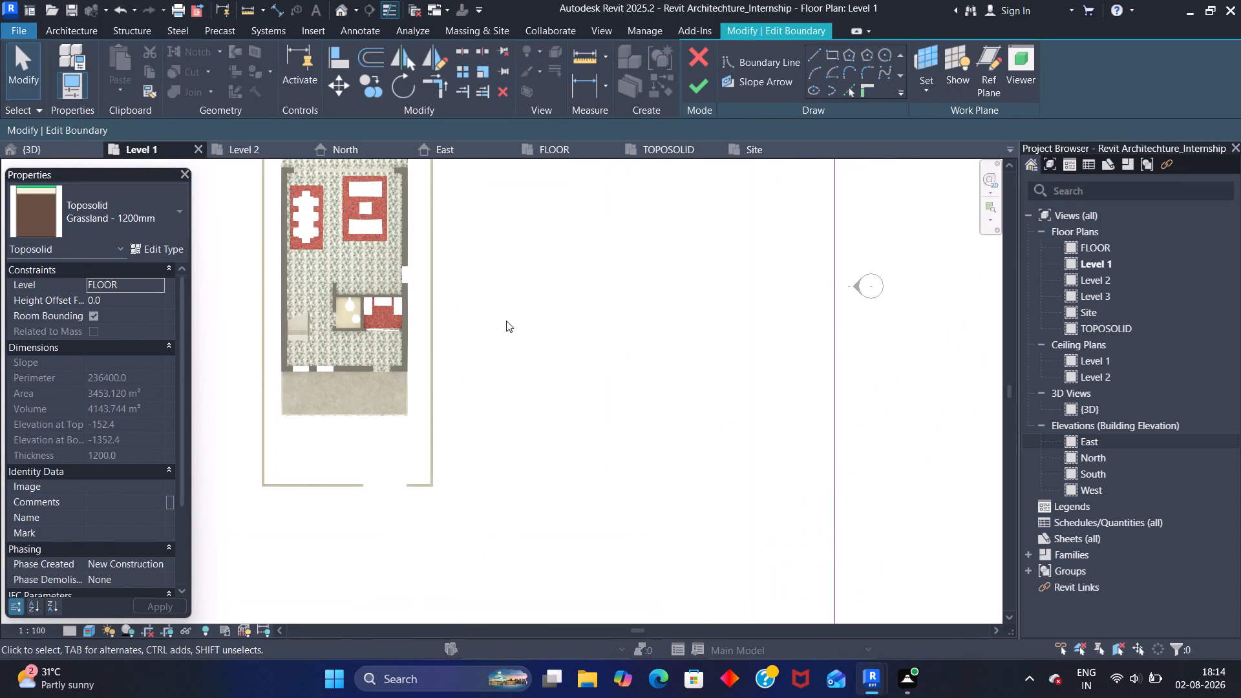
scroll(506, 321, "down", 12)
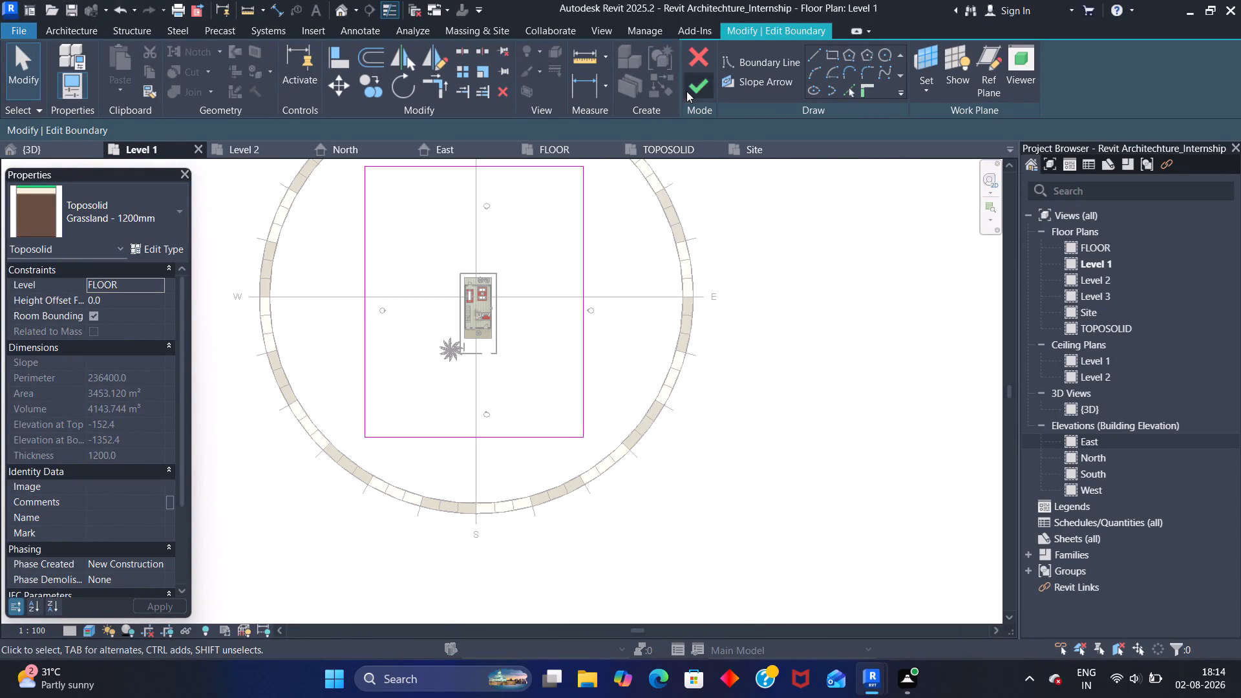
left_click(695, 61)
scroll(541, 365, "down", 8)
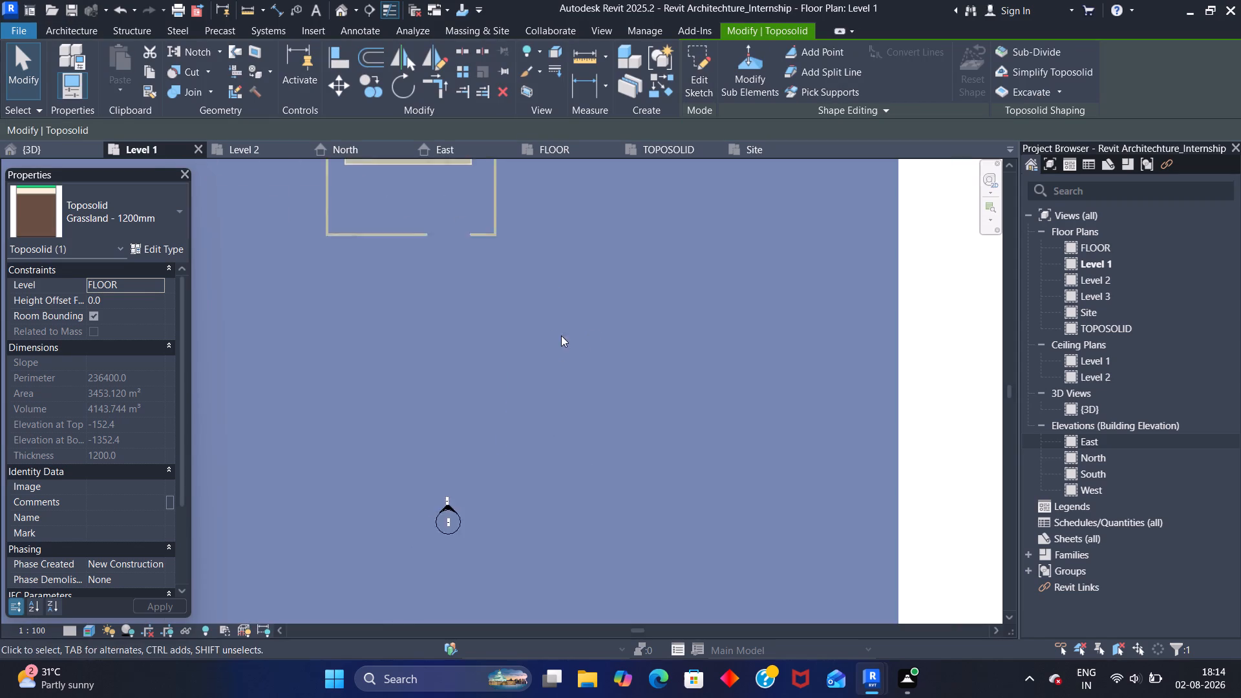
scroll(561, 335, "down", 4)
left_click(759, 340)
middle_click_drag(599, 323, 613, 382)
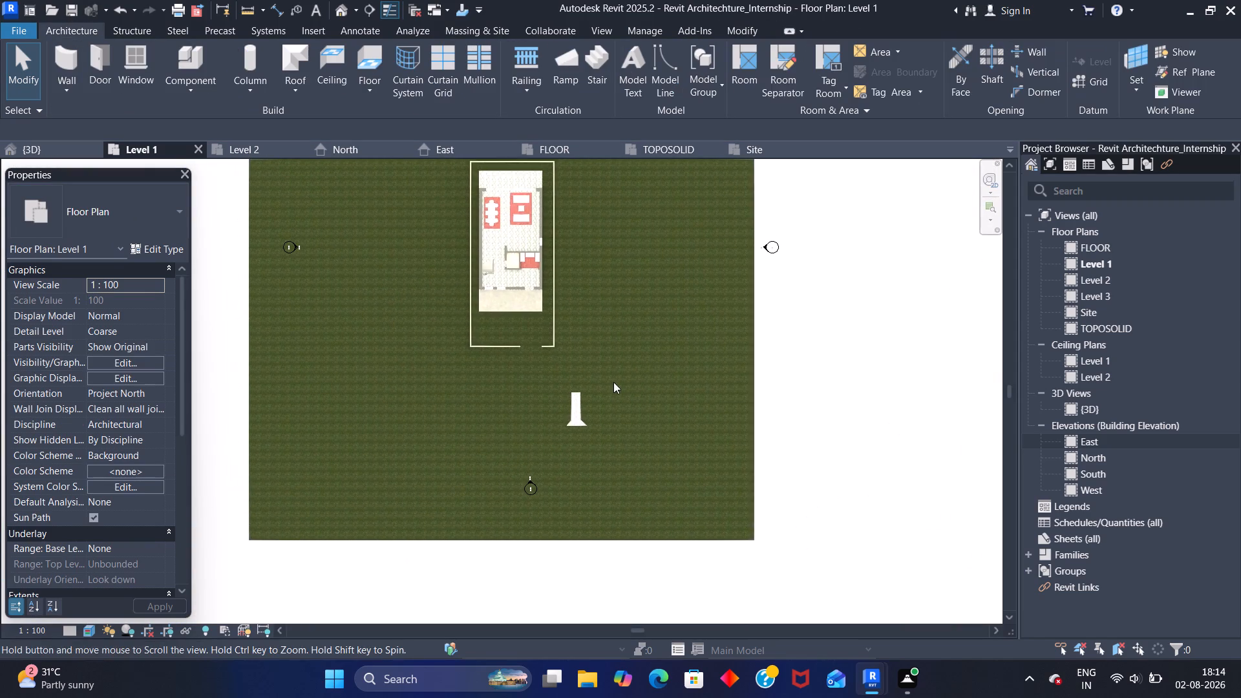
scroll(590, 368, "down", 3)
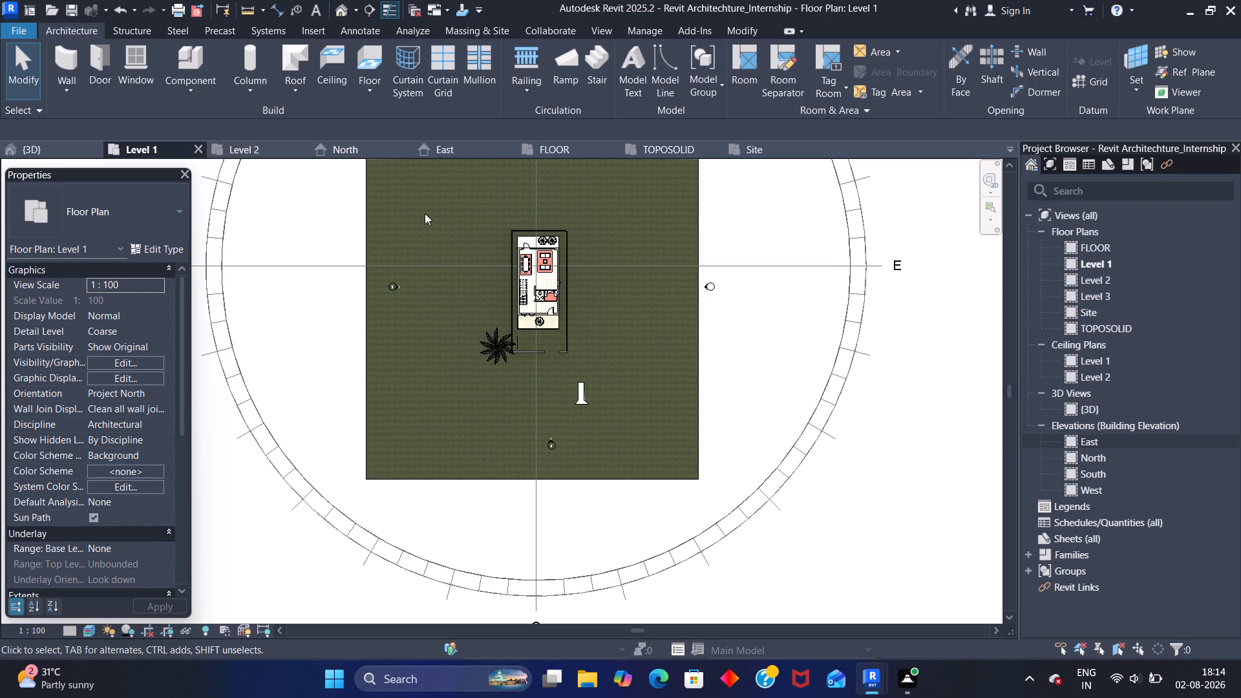
Examine the full extent of the grassland toposolid around the house in the Level 1 plan.
scroll(456, 235, "down", 1)
middle_click_drag(456, 230, 449, 263)
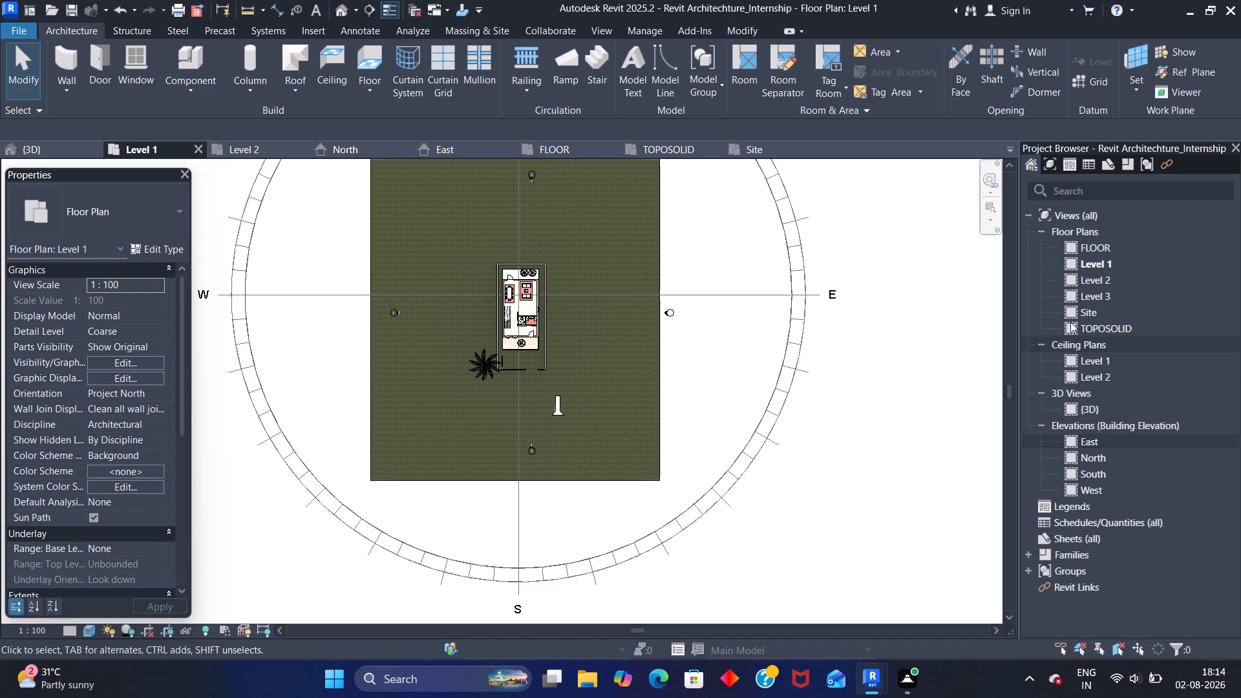
middle_click_drag(918, 274, 908, 337)
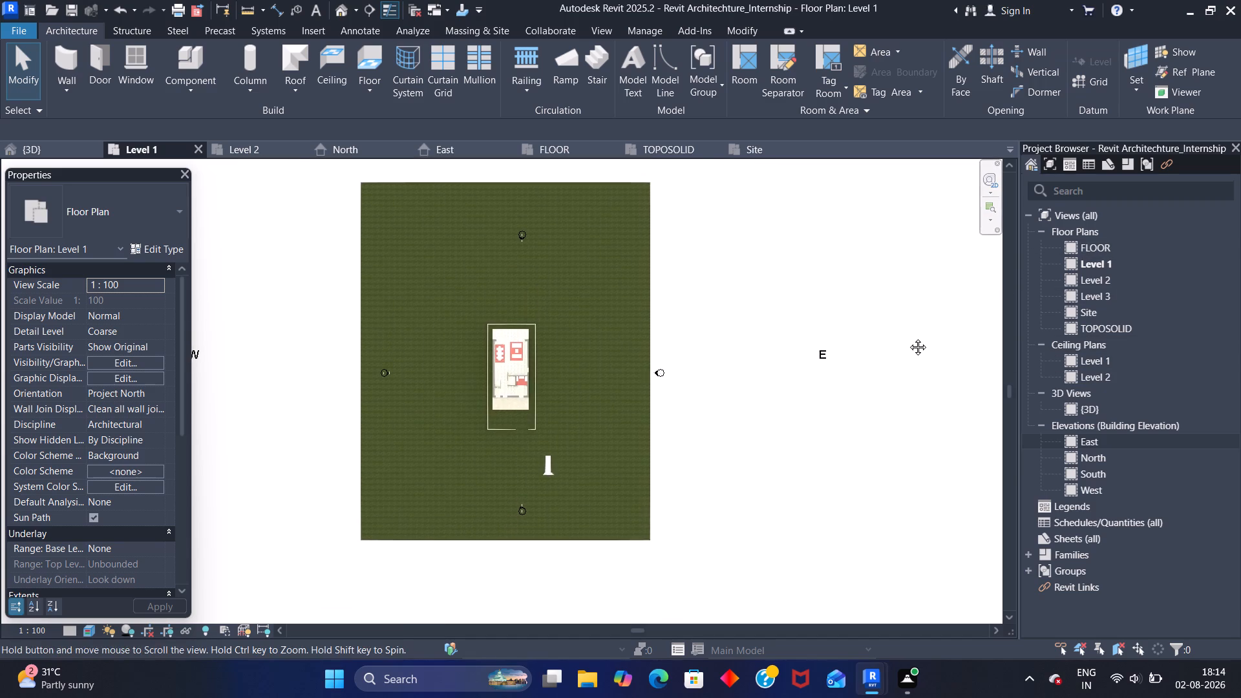
middle_click_drag(908, 337, 910, 337)
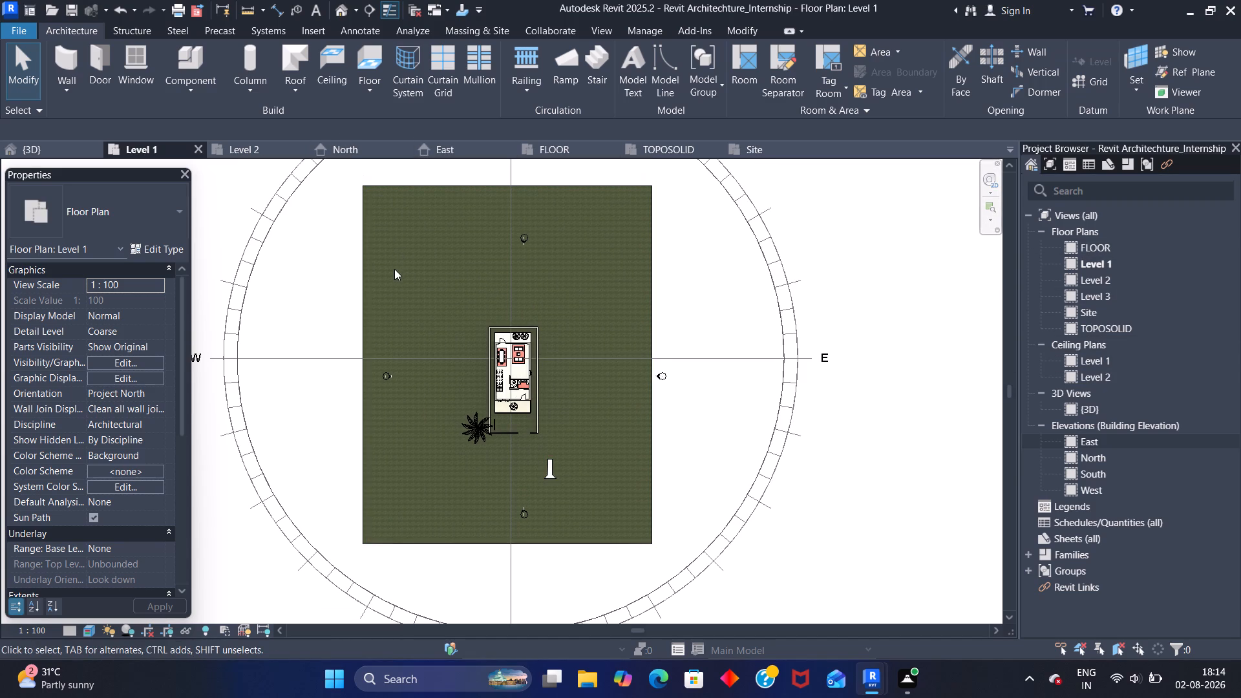
middle_click_drag(487, 464, 488, 460)
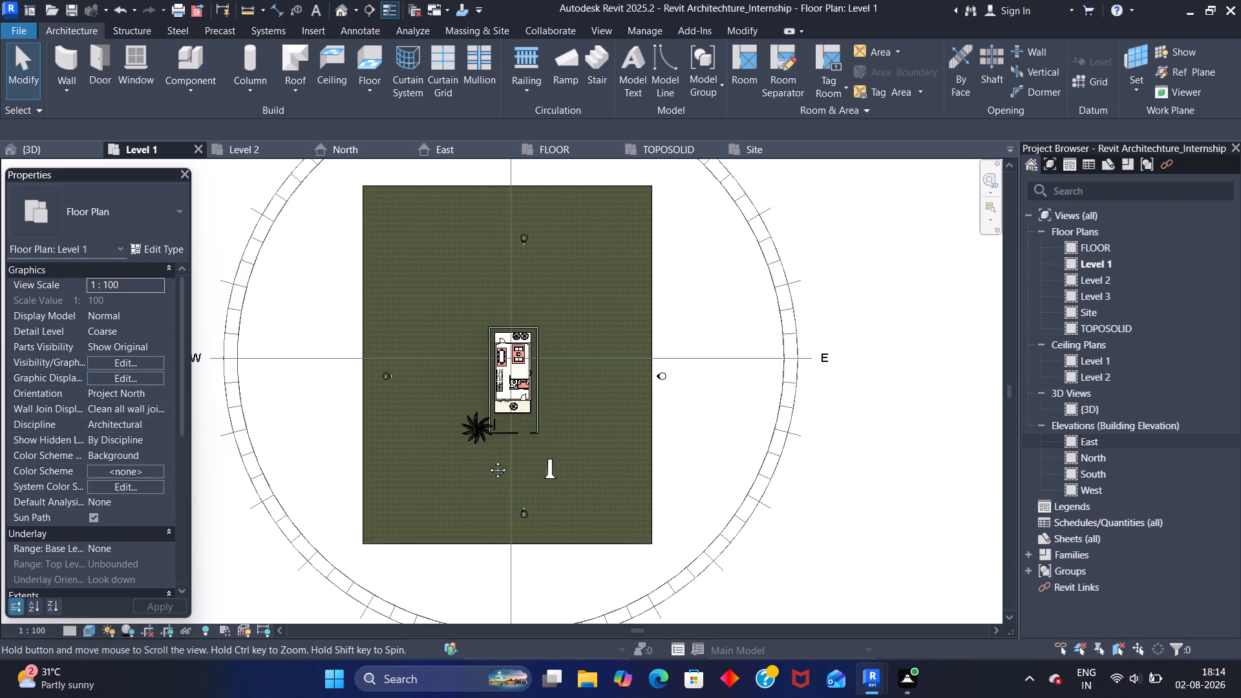
middle_click_drag(488, 460, 517, 388)
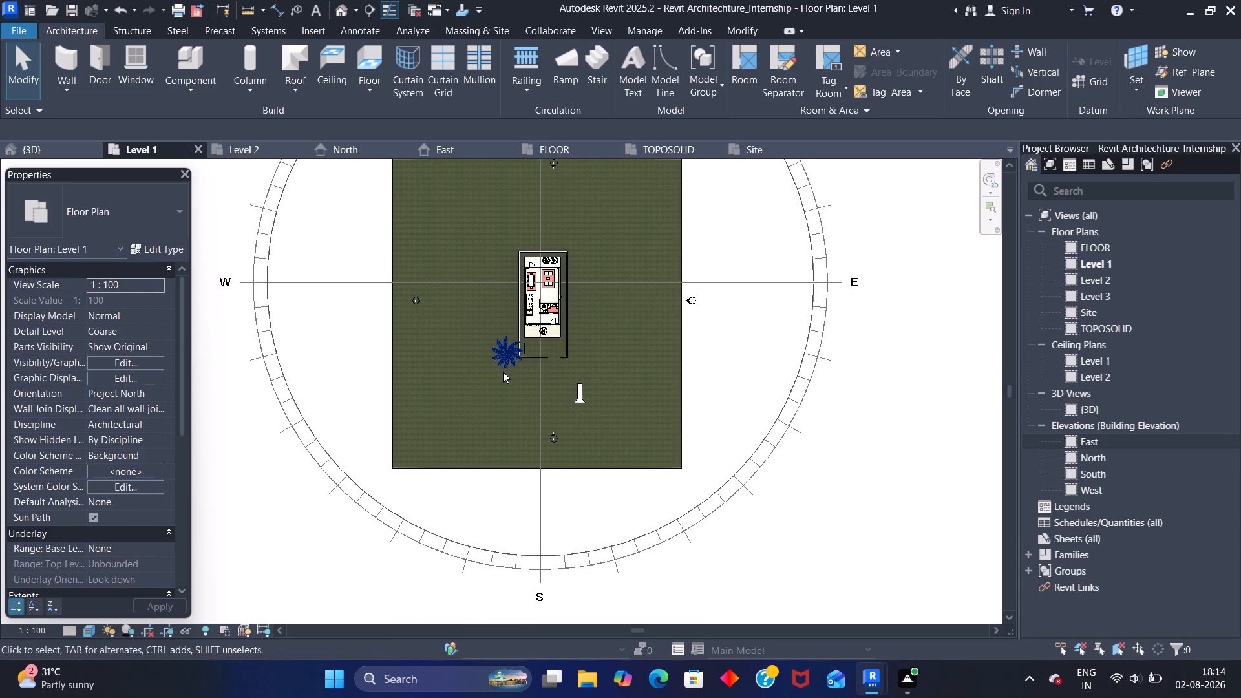
middle_click_drag(466, 299, 454, 404)
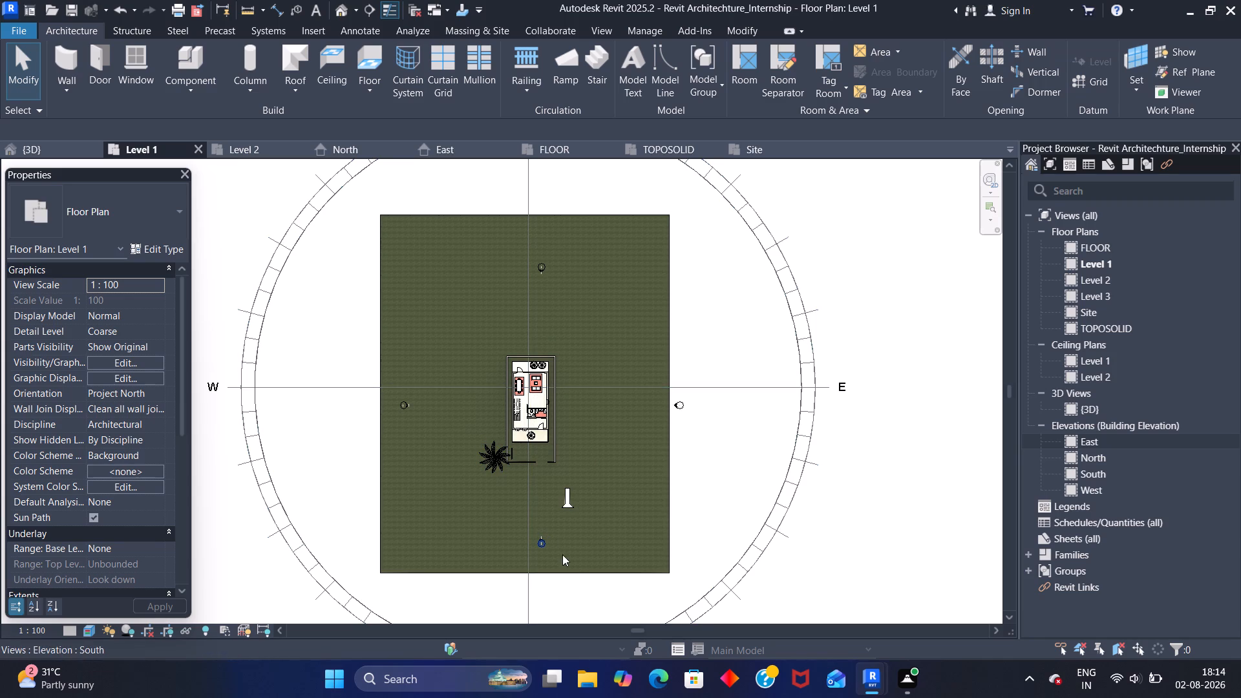
left_click(573, 568)
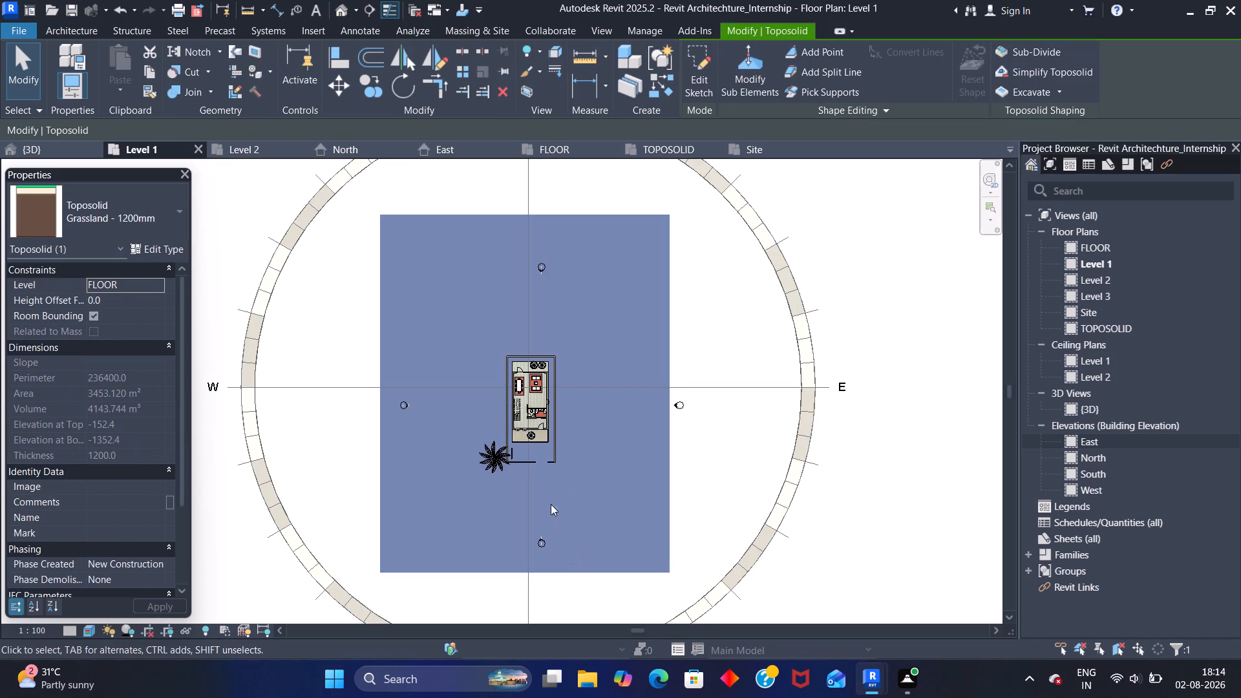
left_click(254, 197)
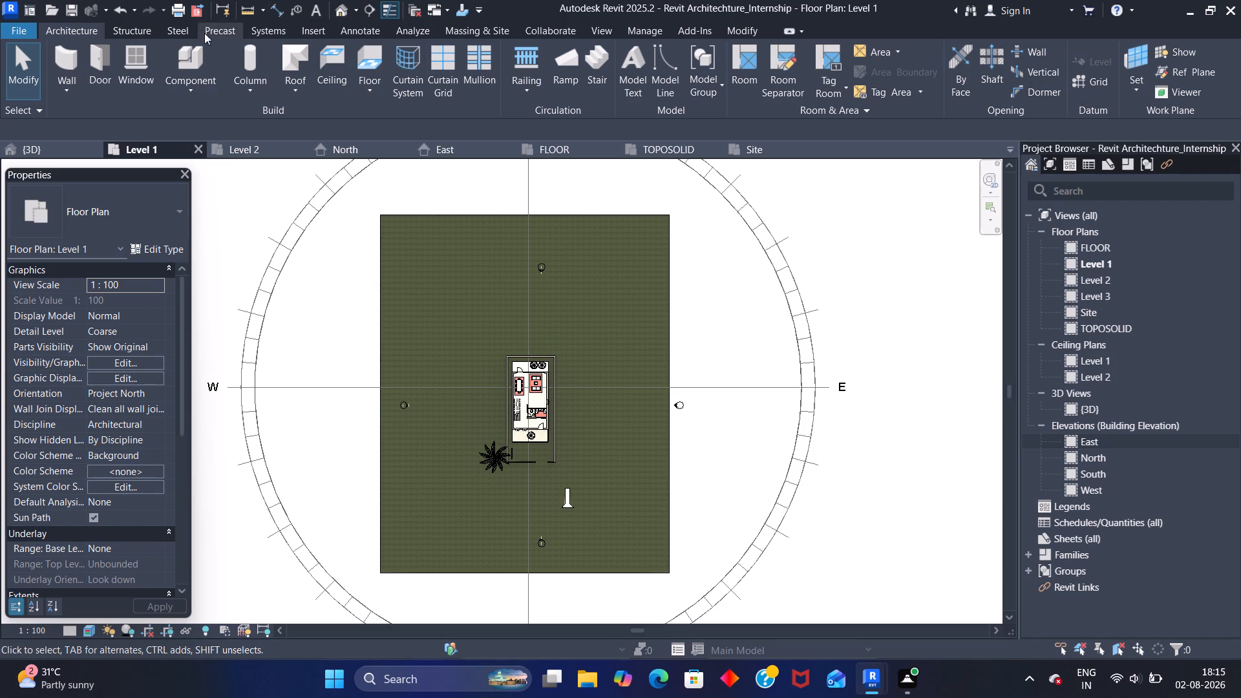
Start a new Split Face sketch on the top face of the Grassland - 1200mm toposolid.
left_click(745, 25)
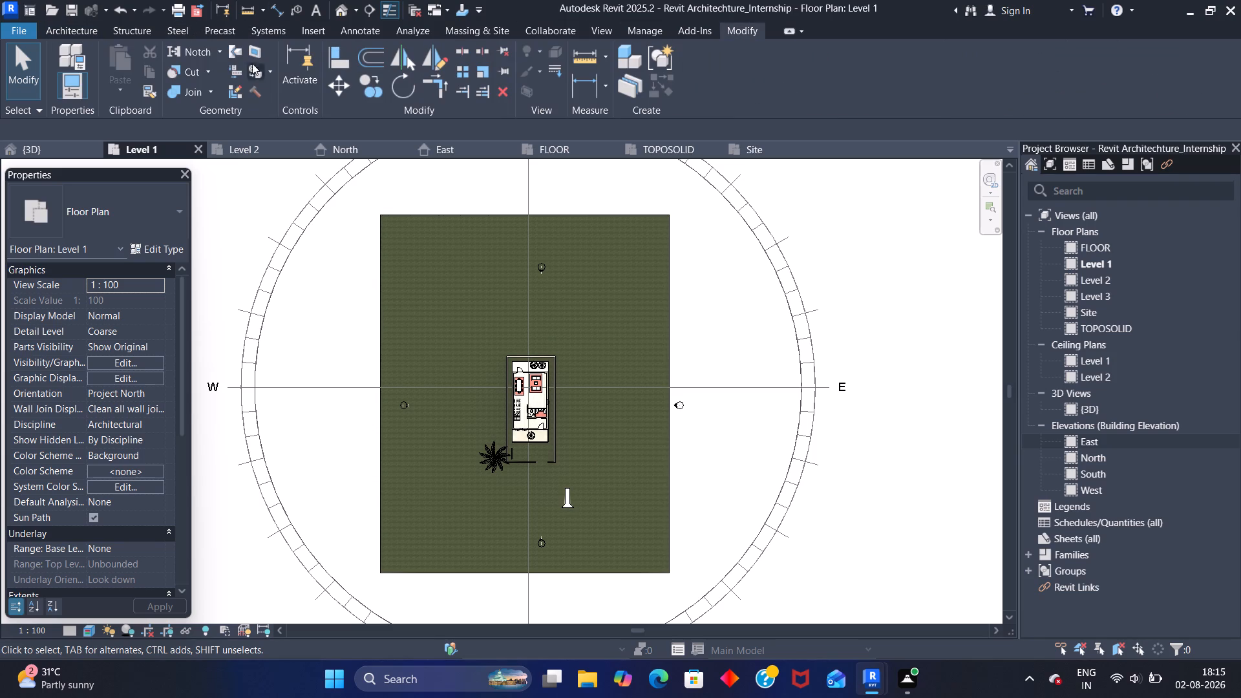
left_click(255, 48)
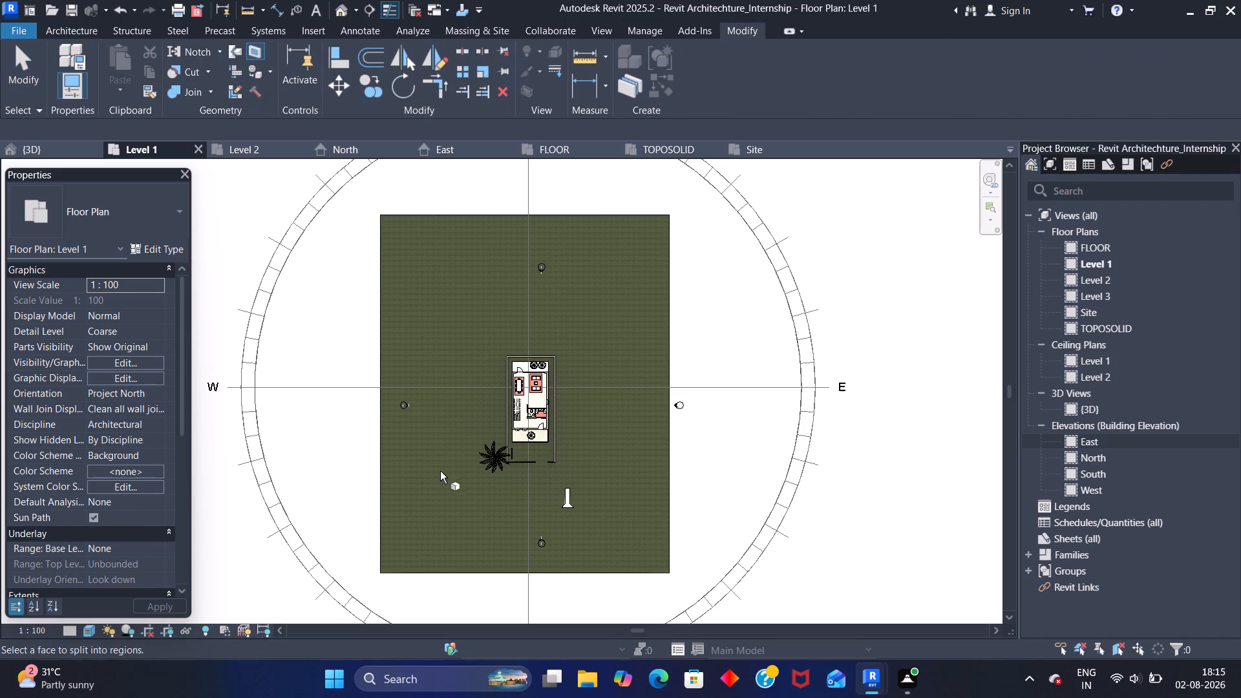
left_click(379, 491)
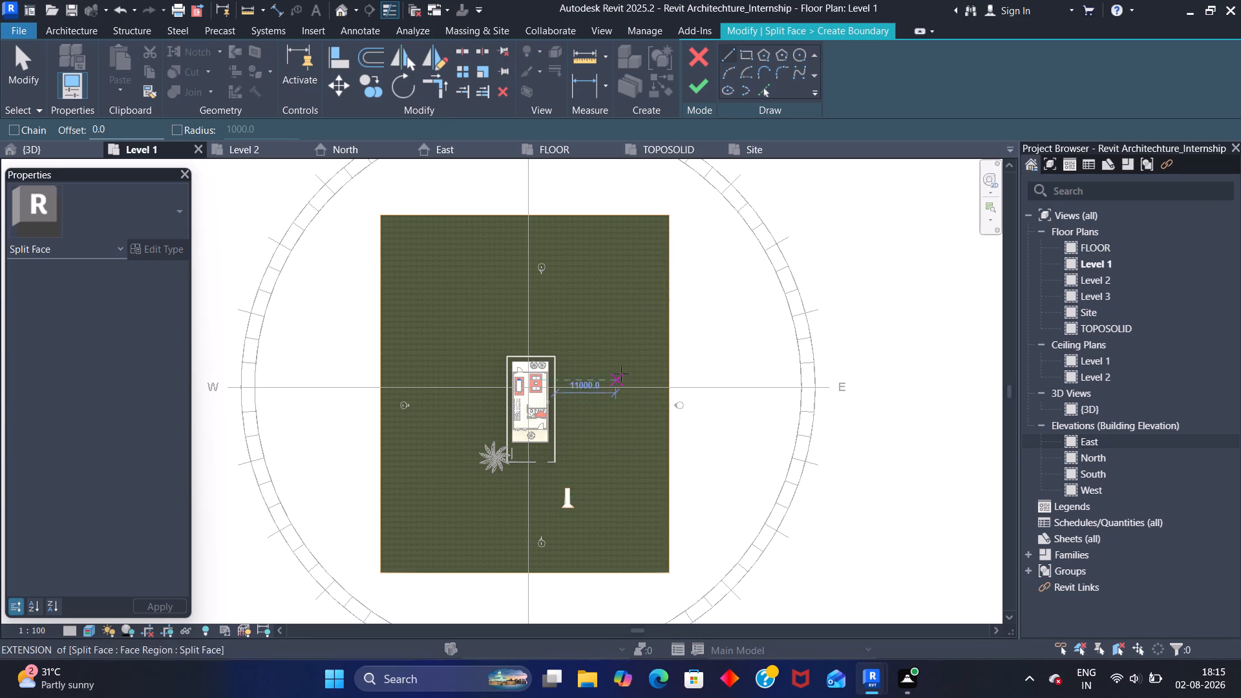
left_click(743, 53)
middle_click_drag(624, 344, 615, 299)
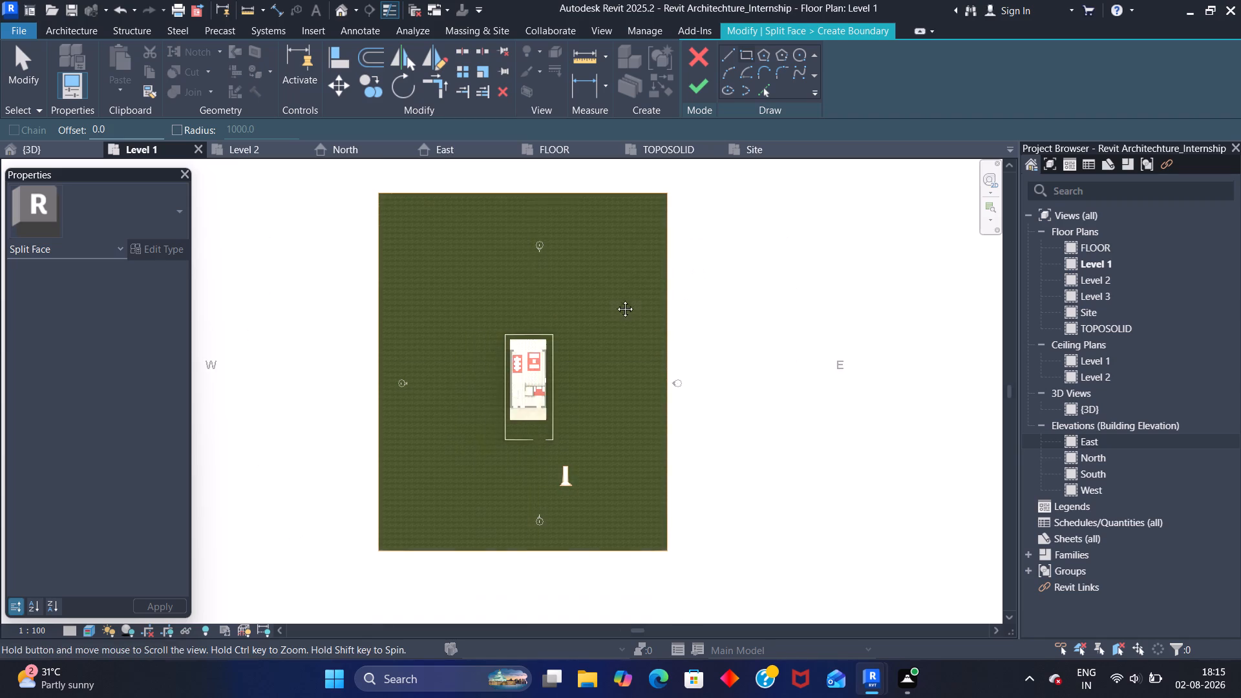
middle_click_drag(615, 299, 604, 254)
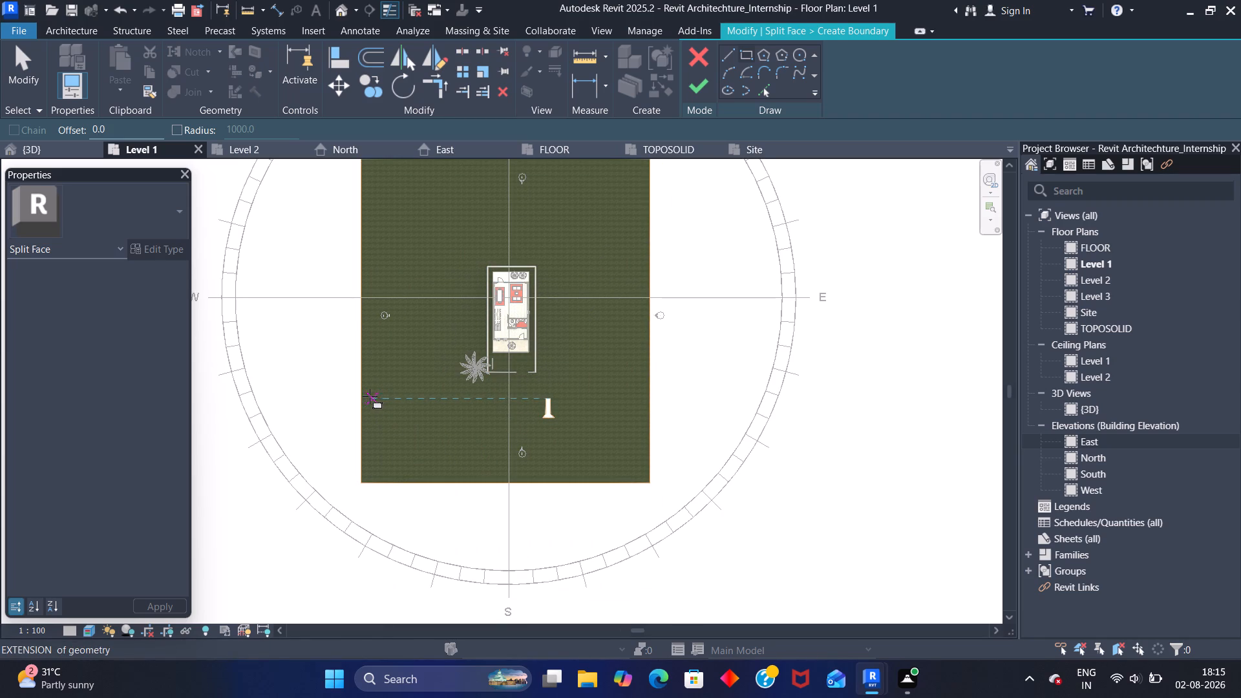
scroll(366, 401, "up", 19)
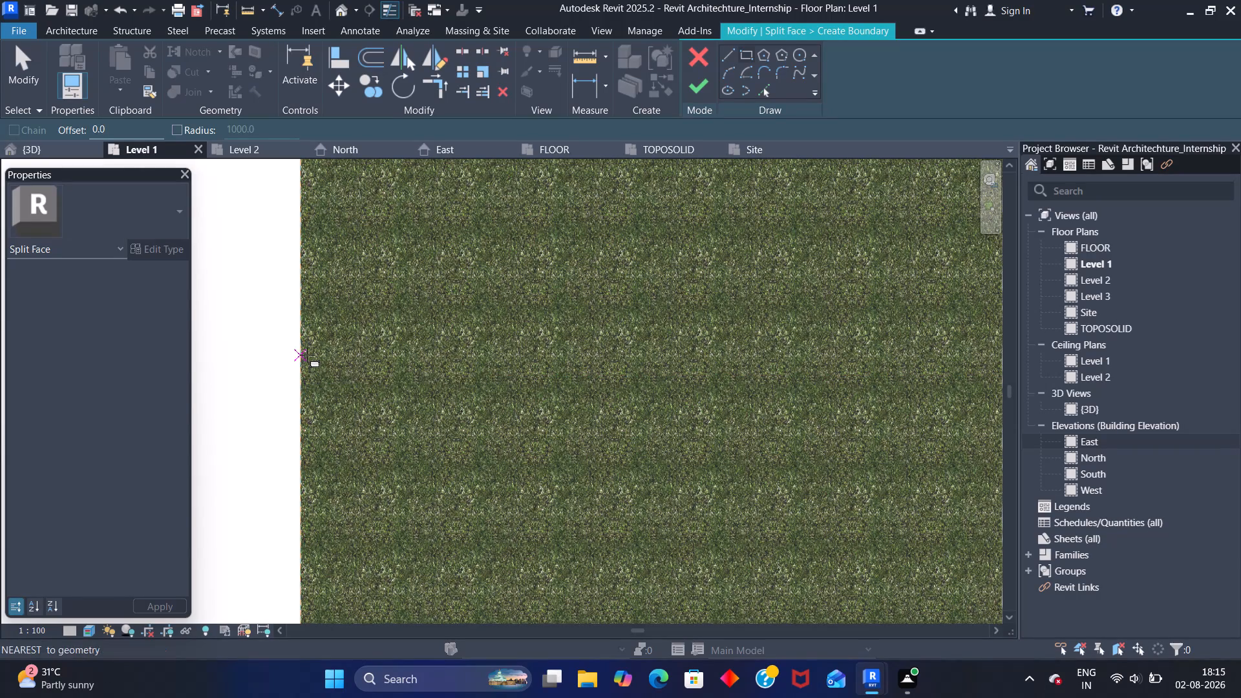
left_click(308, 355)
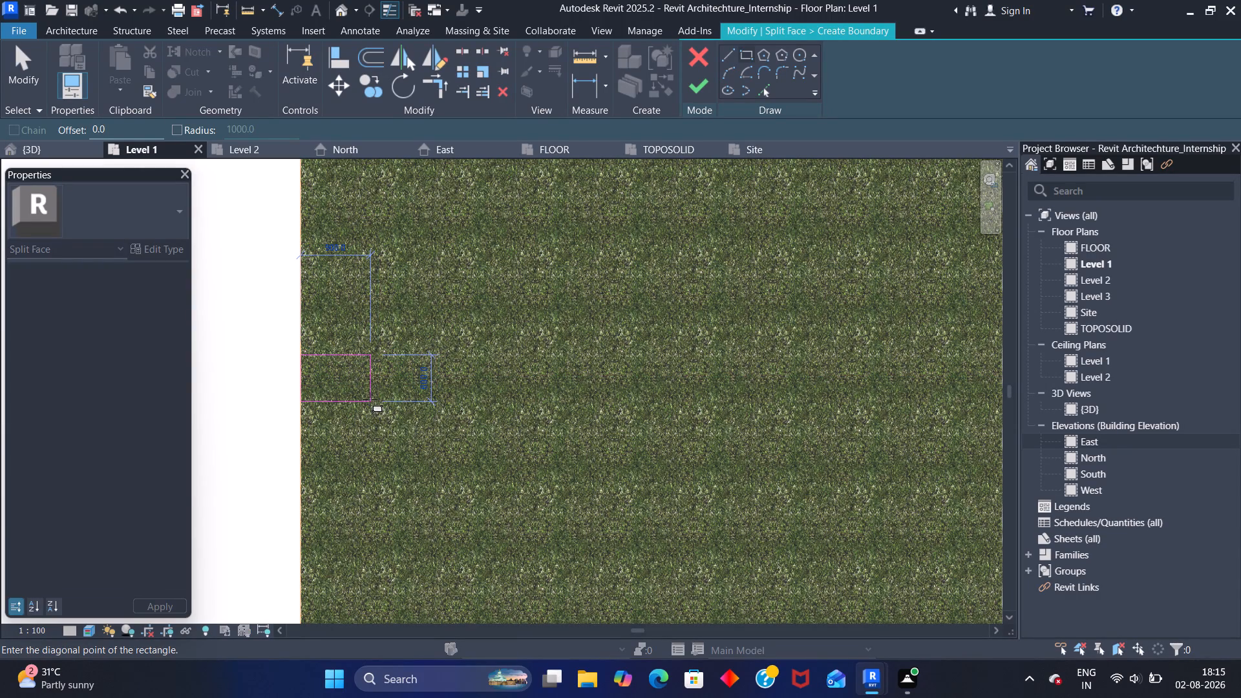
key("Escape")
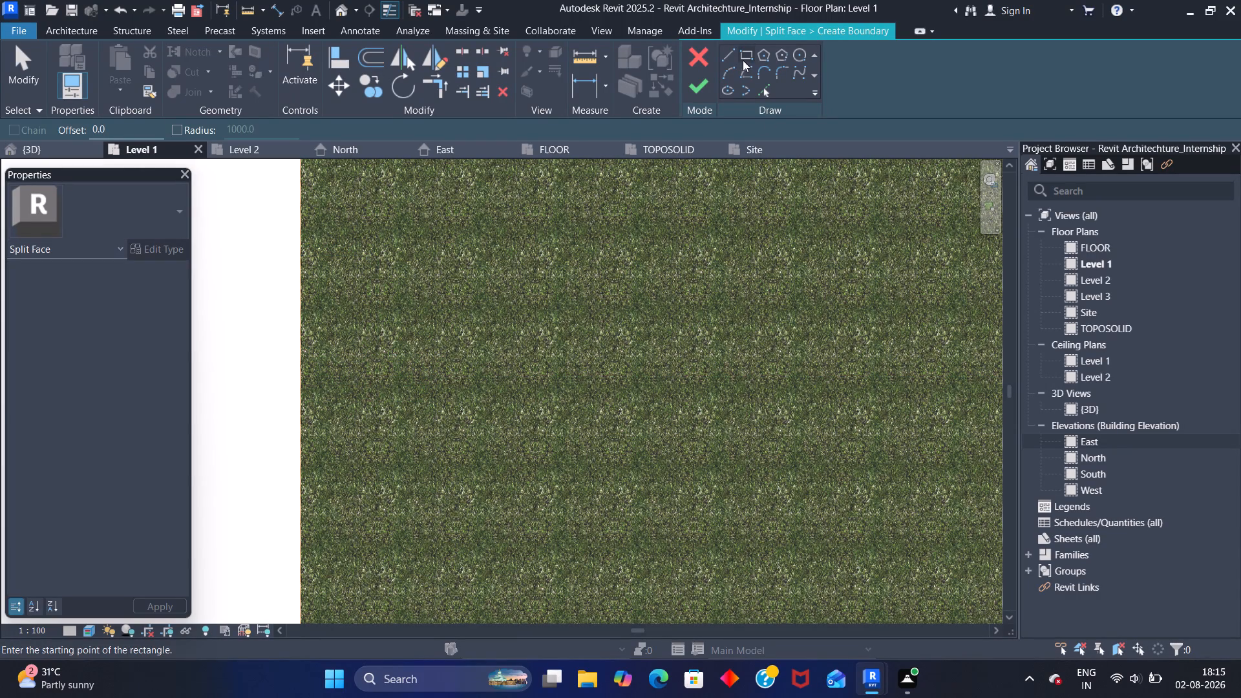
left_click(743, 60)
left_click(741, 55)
Set the Level 1 plan's visual style to Hidden Line.
left_click(90, 634)
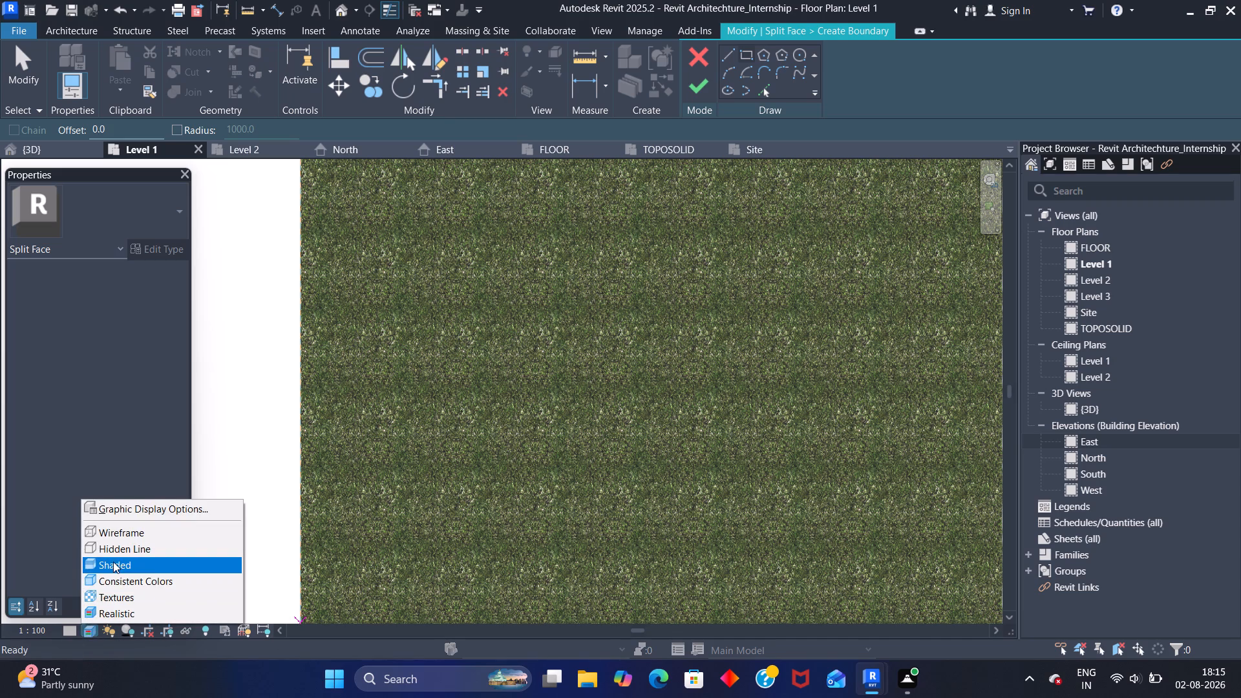
left_click(116, 555)
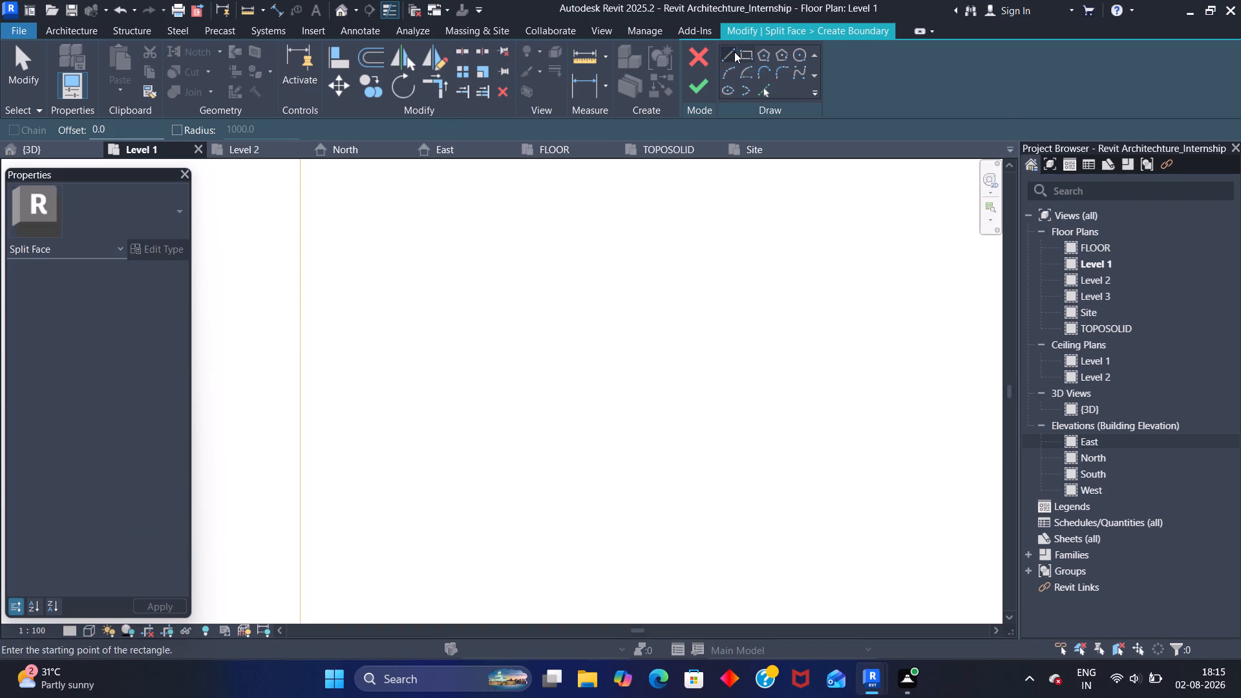
Sketch a rectangular split-face boundary about 5.0 by 8.4 mm at the toposolid's west edge, using a 2 mm offset.
left_click(741, 54)
scroll(328, 495, "down", 3)
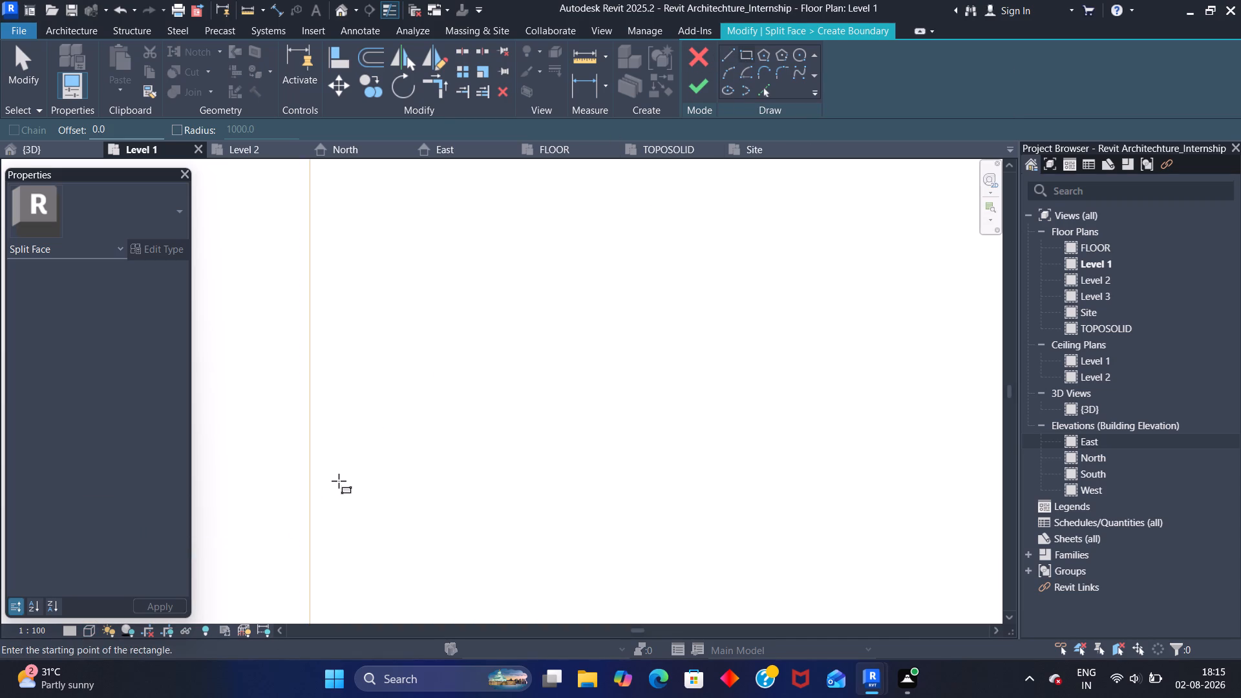
scroll(339, 481, "down", 8)
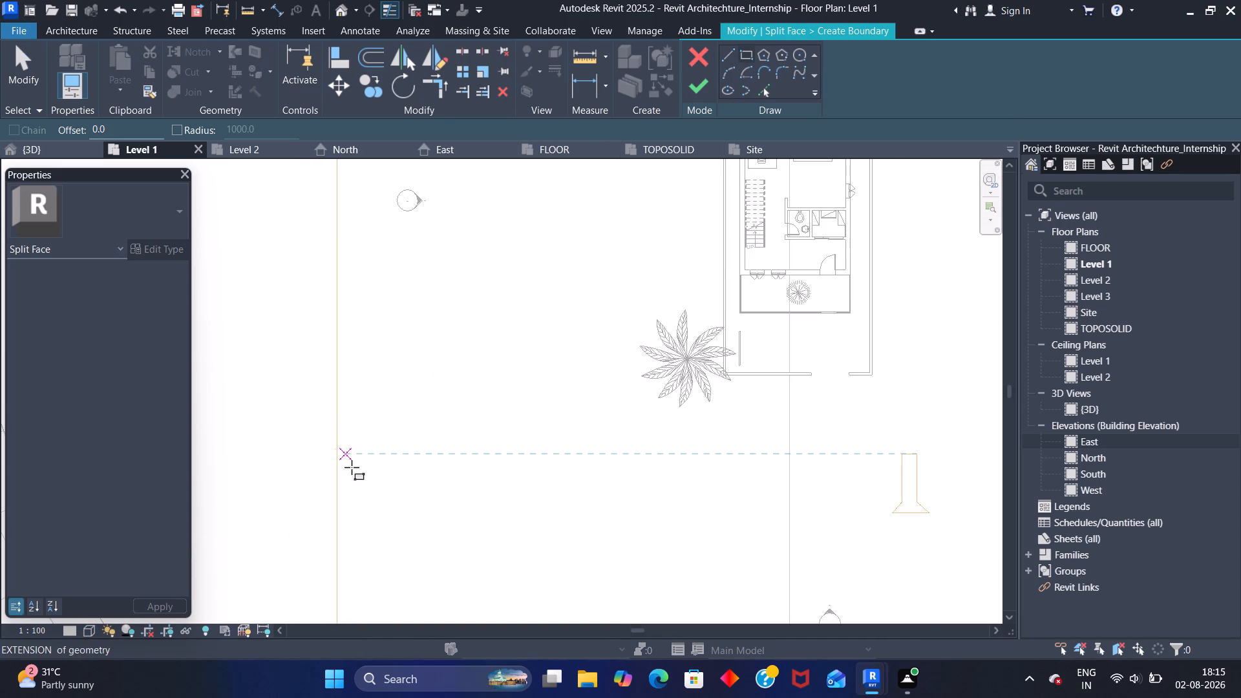
middle_click_drag(352, 467, 335, 328)
scroll(332, 352, "up", 5)
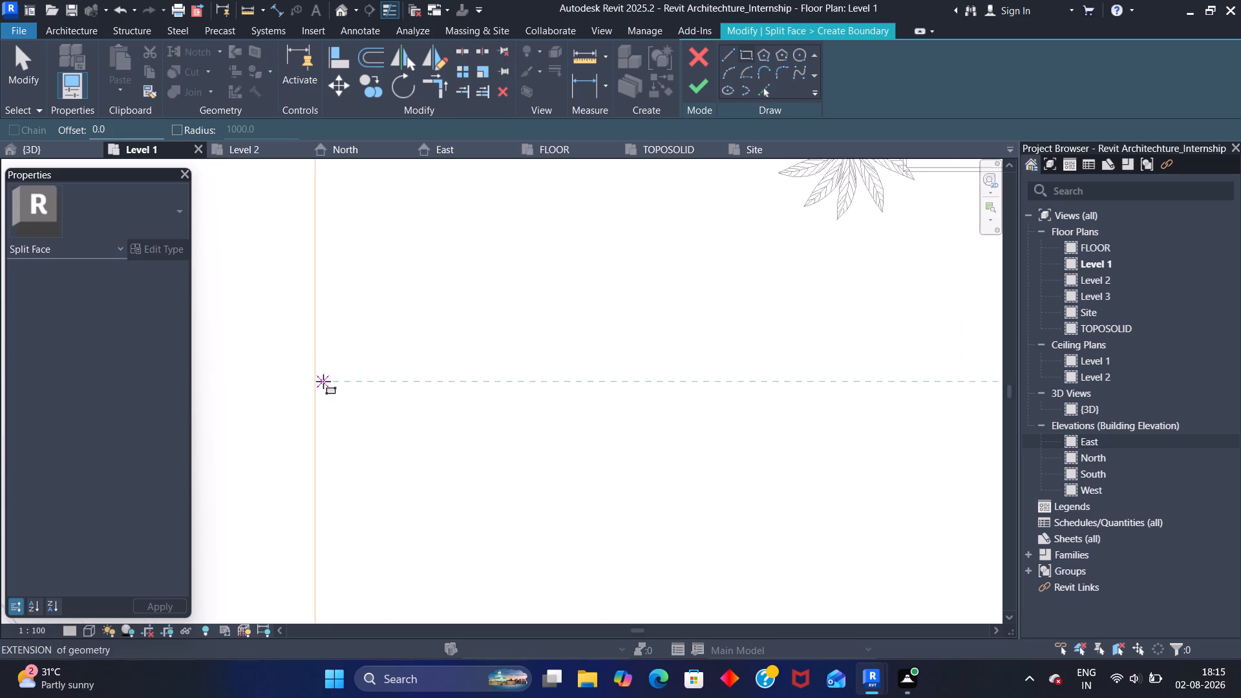
scroll(323, 381, "up", 15)
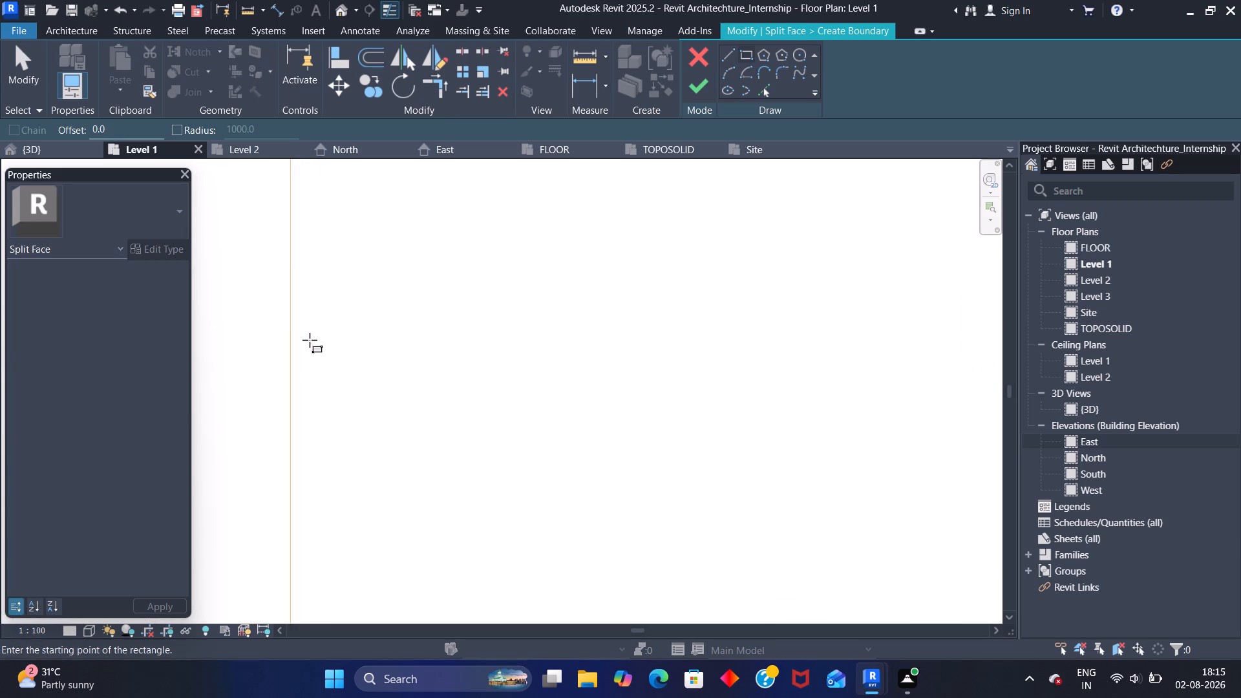
scroll(310, 340, "up", 8)
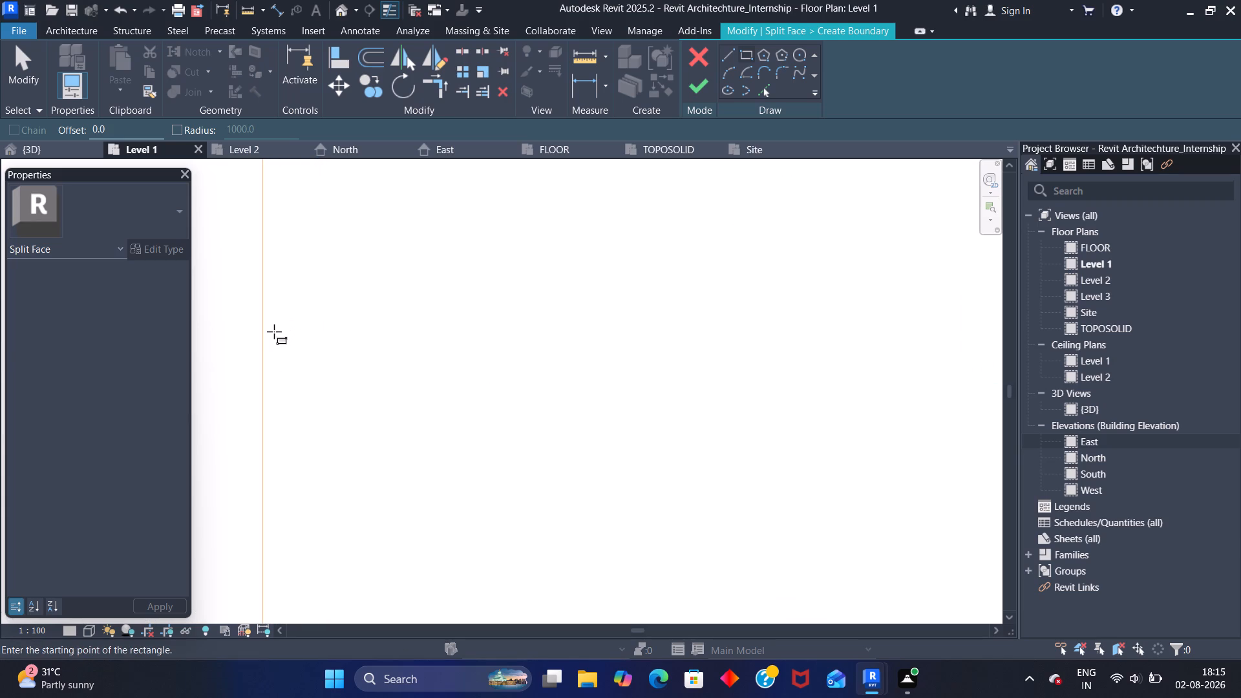
left_click(269, 335)
scroll(283, 341, "down", 2)
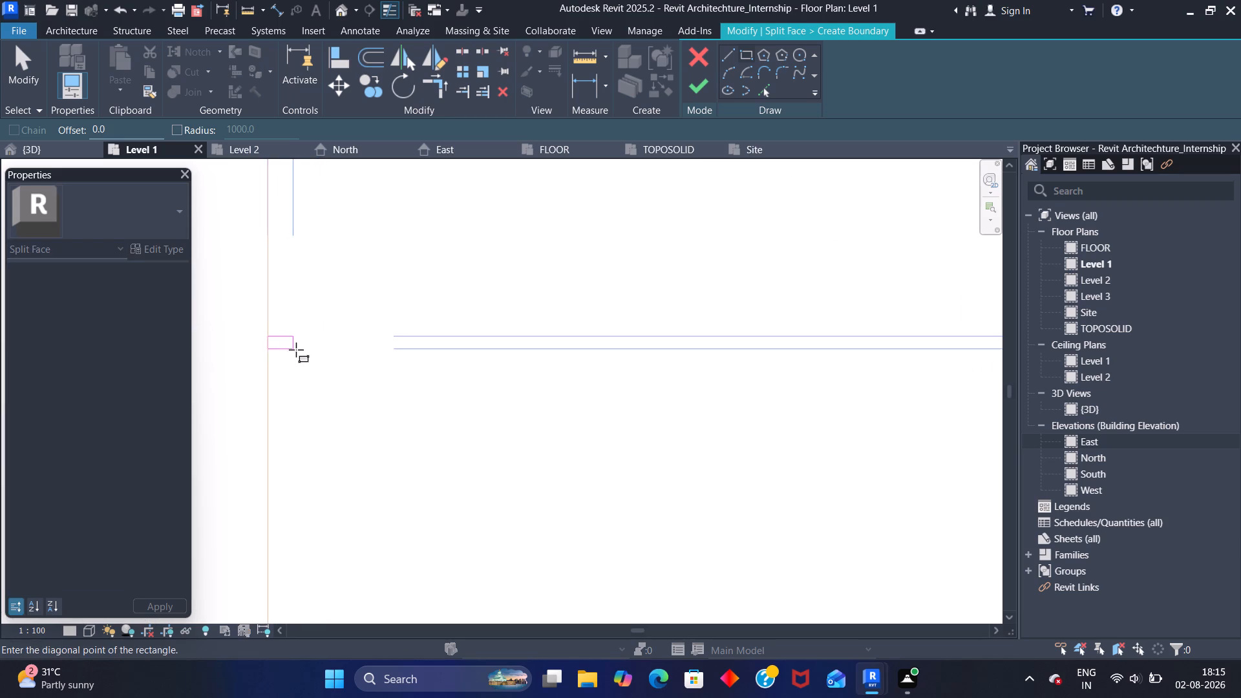
scroll(271, 344, "up", 20)
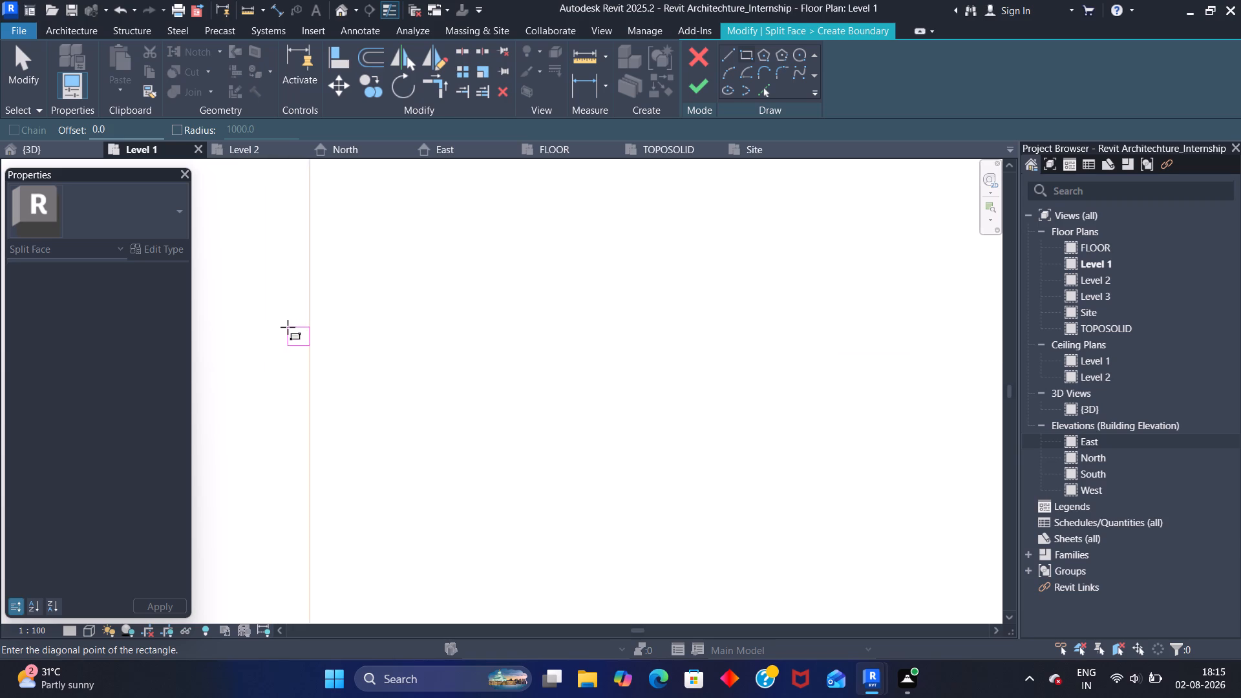
scroll(288, 327, "up", 5)
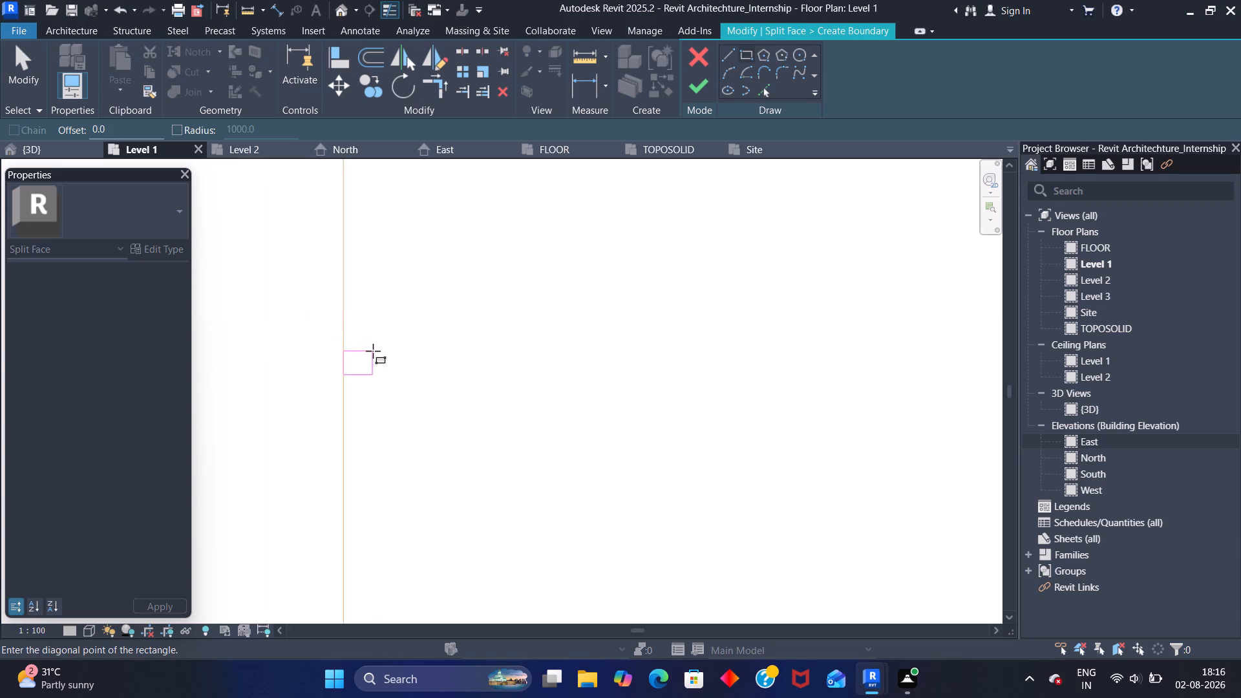
left_click(110, 134)
left_click_drag(110, 138, 85, 129)
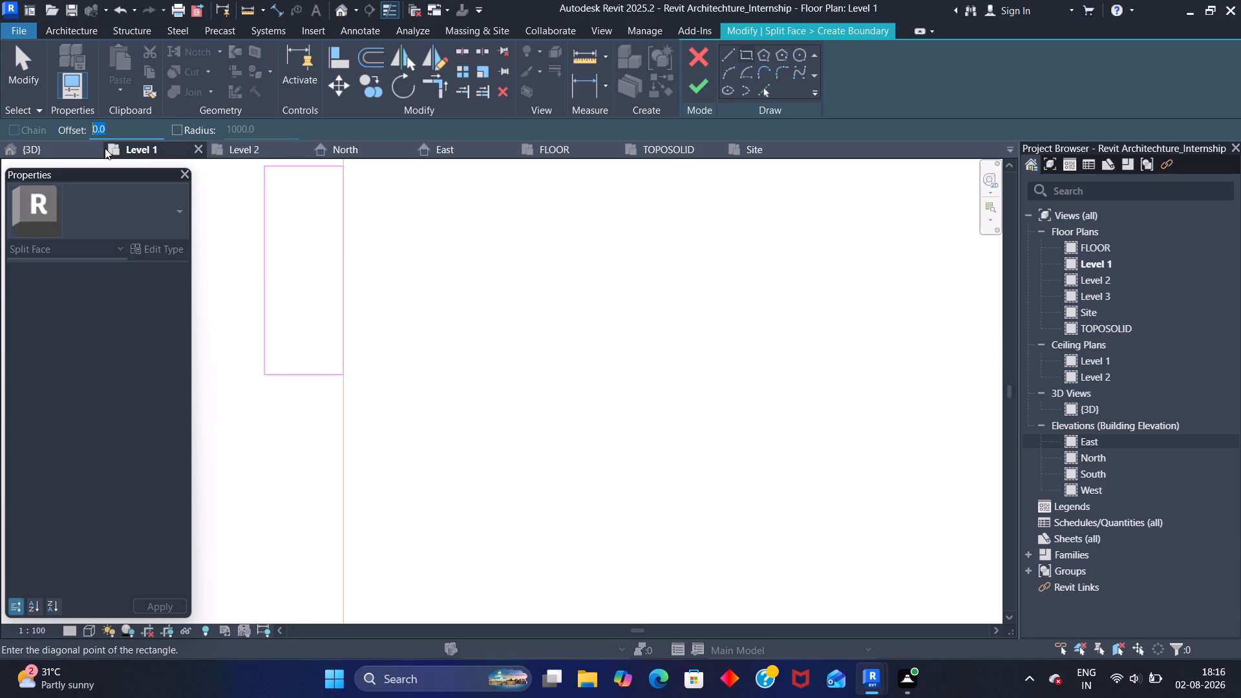
key("2")
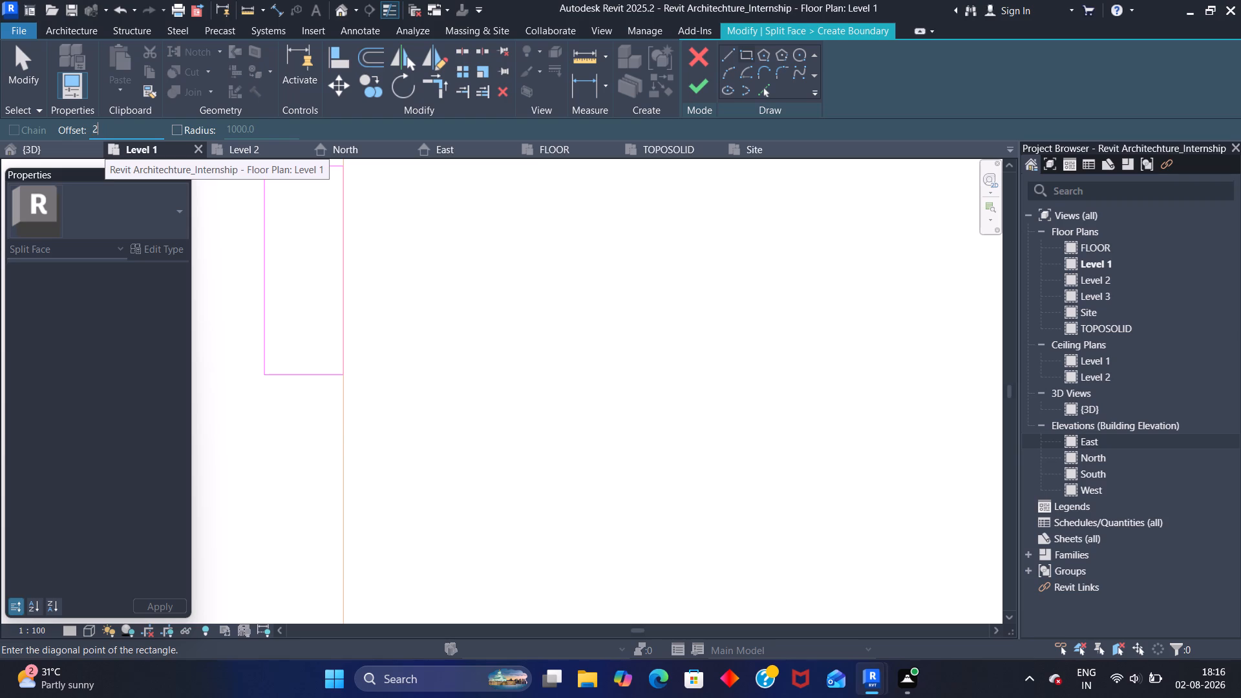
type("mm")
key("Return")
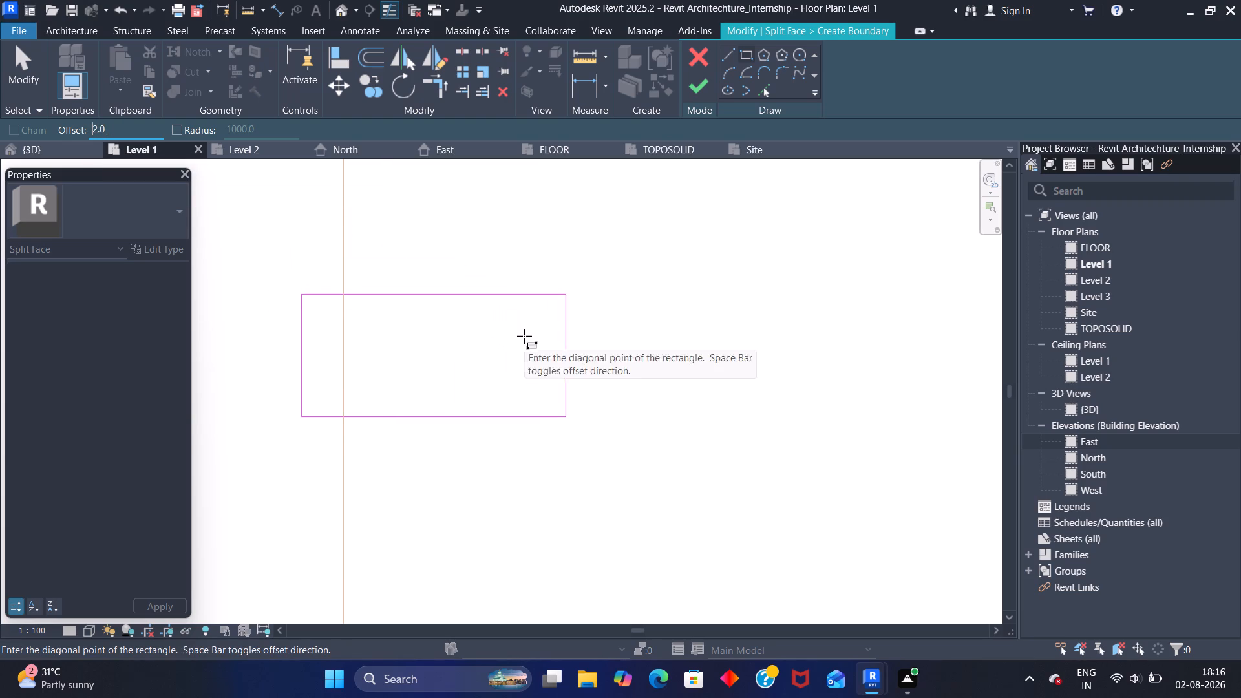
key("space")
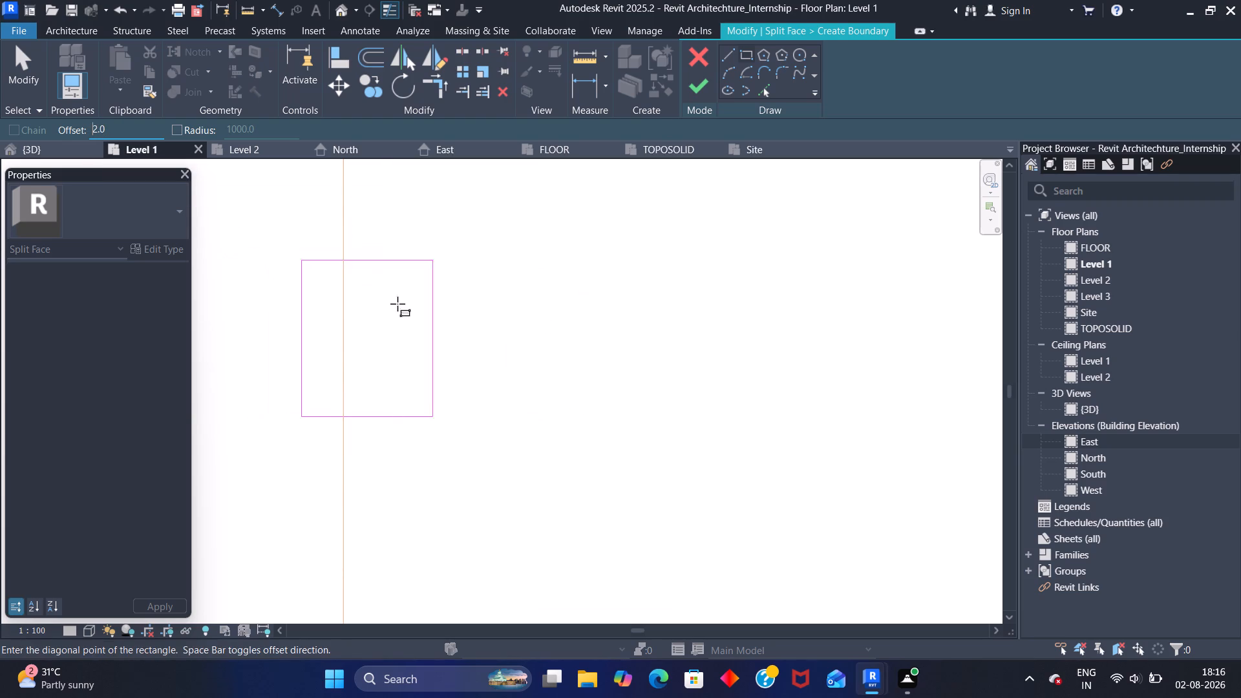
key("space")
key("Escape")
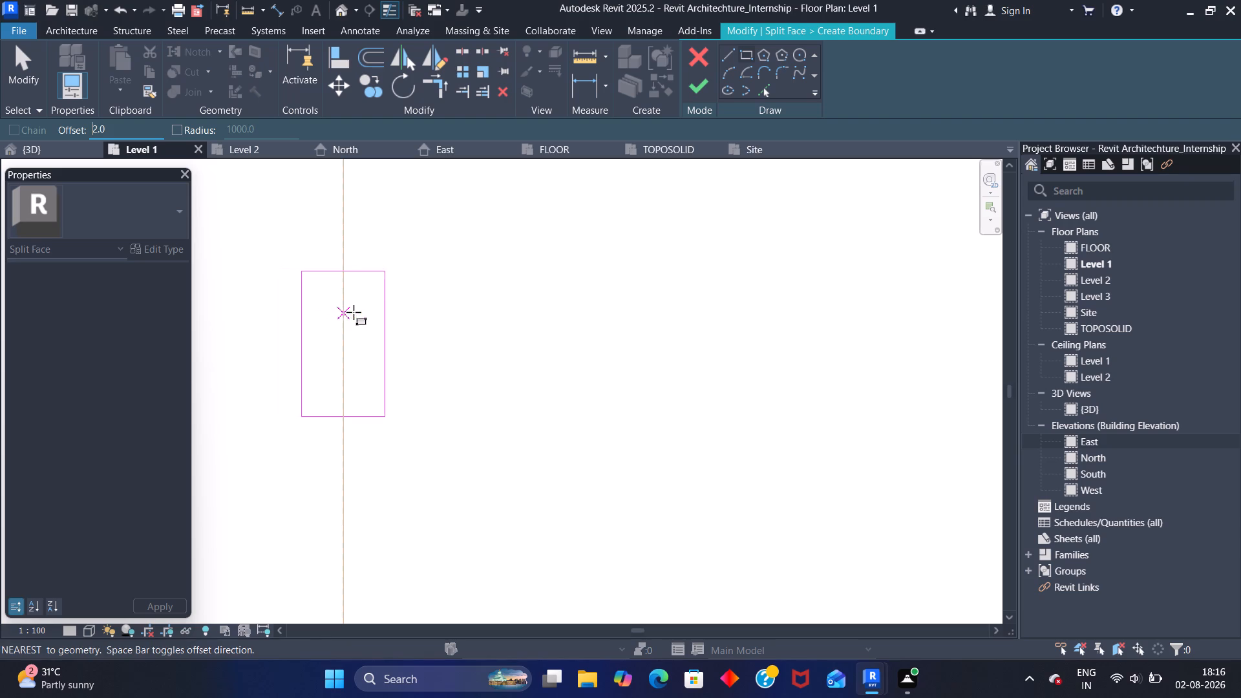
key("Escape")
key("Escape")
key("Escape")
key("Escape")
left_click(365, 282)
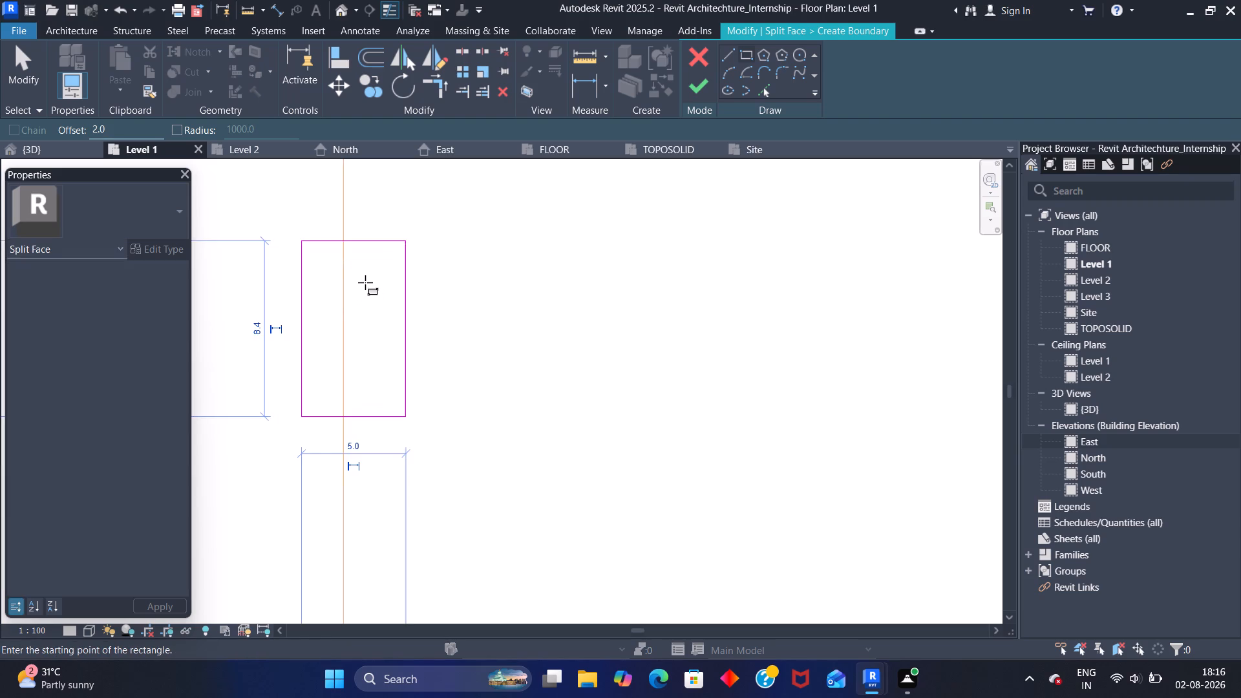
Delete all four lines of the small rectangular boundary at the toposolid's west edge.
key("Escape")
key("Escape")
left_click(376, 231)
left_click(375, 237)
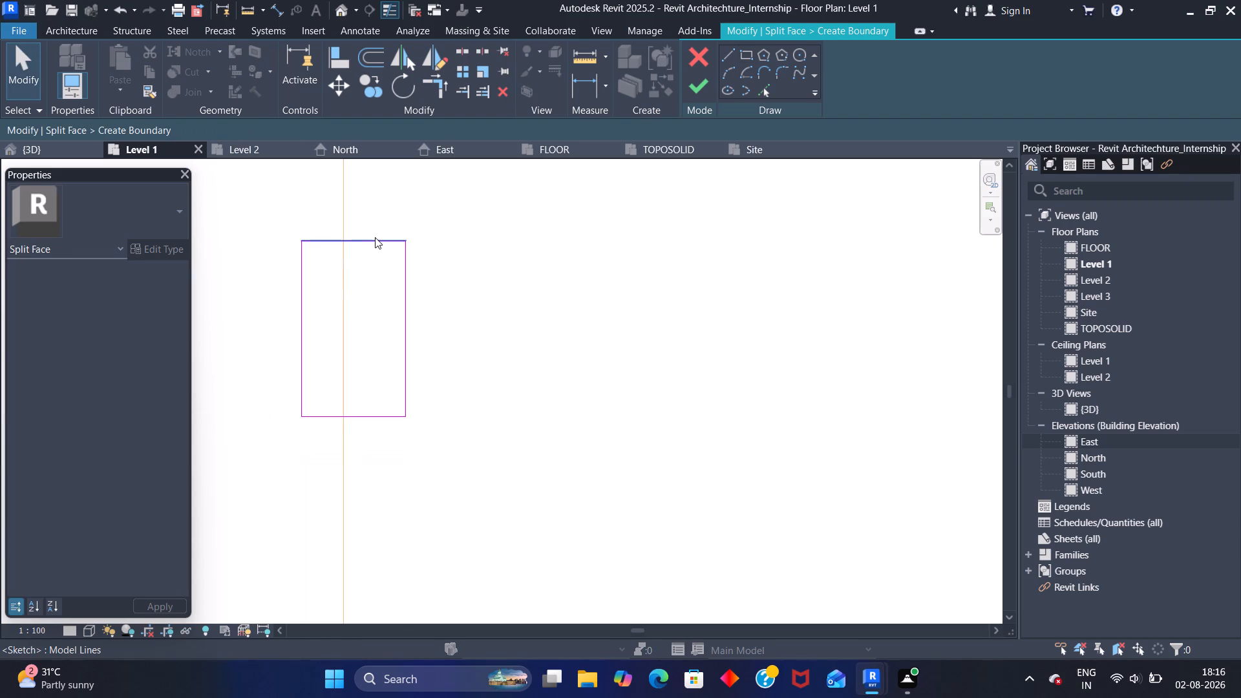
left_click(405, 270)
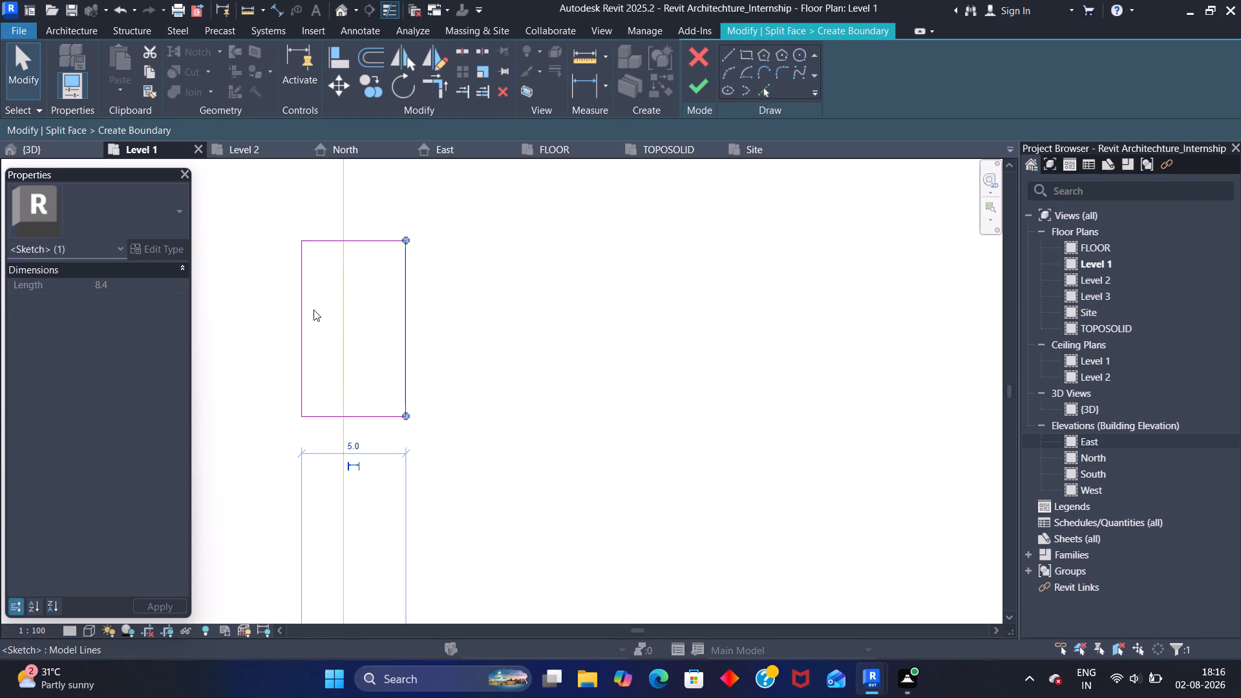
left_click(302, 318, "ctrl")
left_click(341, 244, "ctrl")
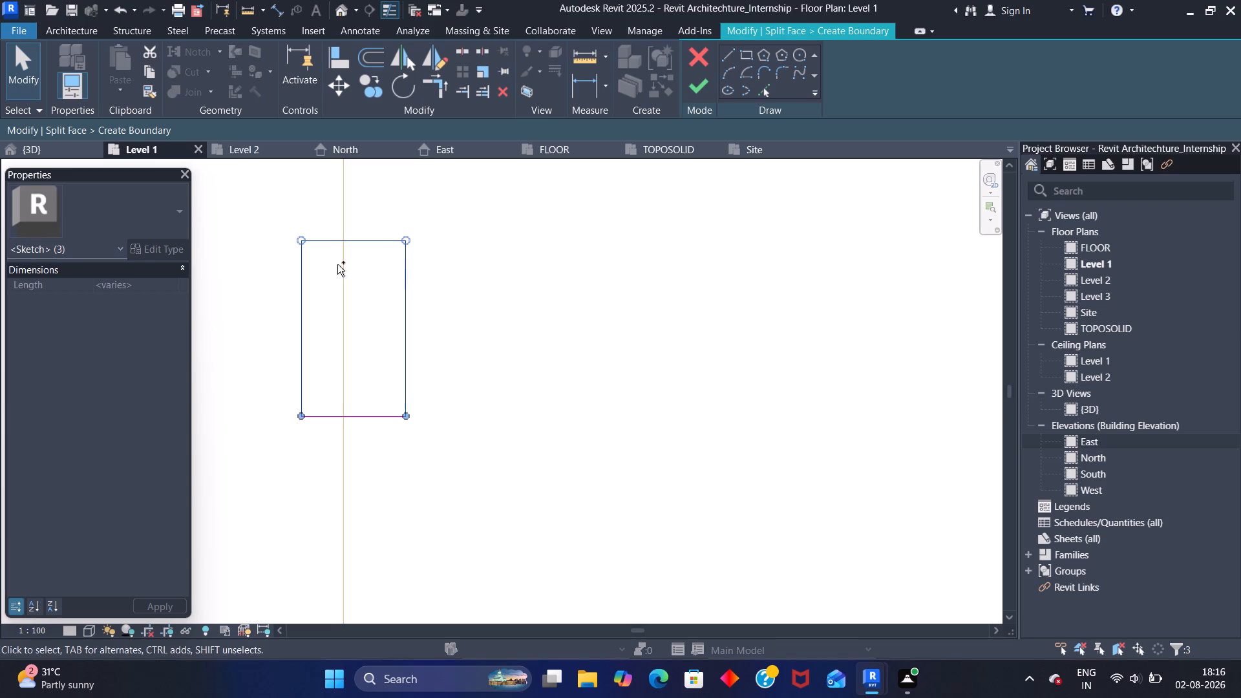
left_click(357, 416, "ctrl")
key("Delete")
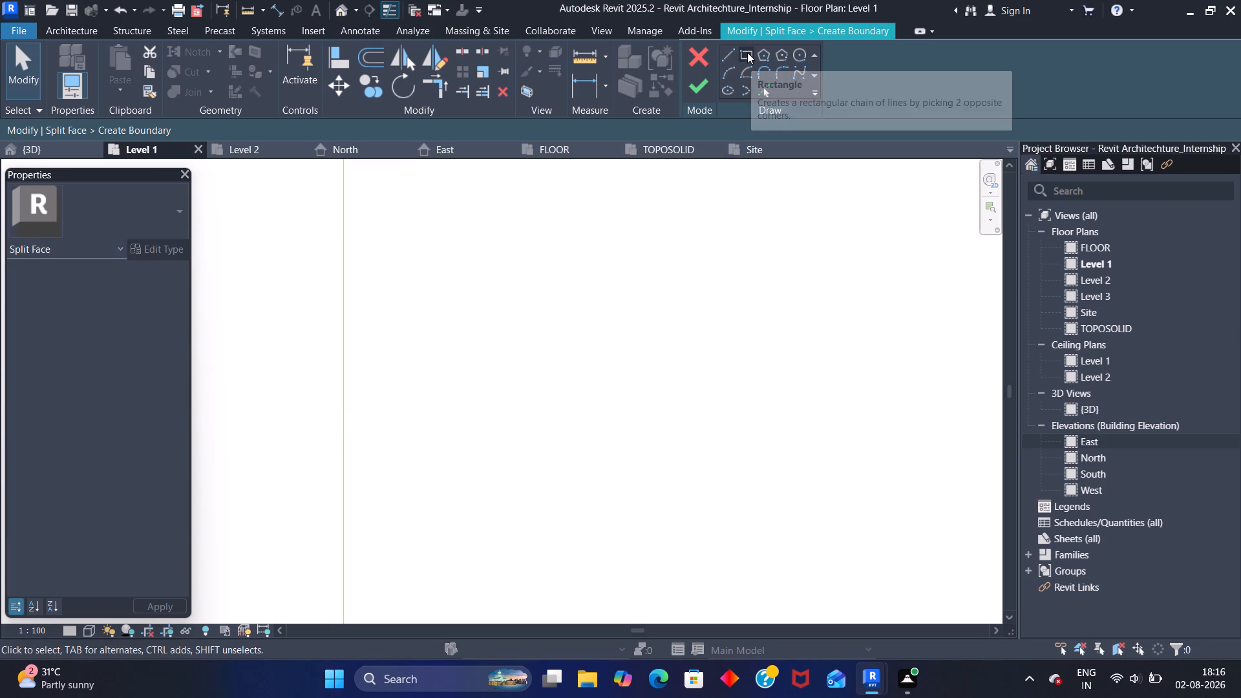
Sketch a horizontal split-face line with zero offset from just inside the toposolid's west edge to its east edge, level with the small outline's base south of the gate.
left_click(728, 53)
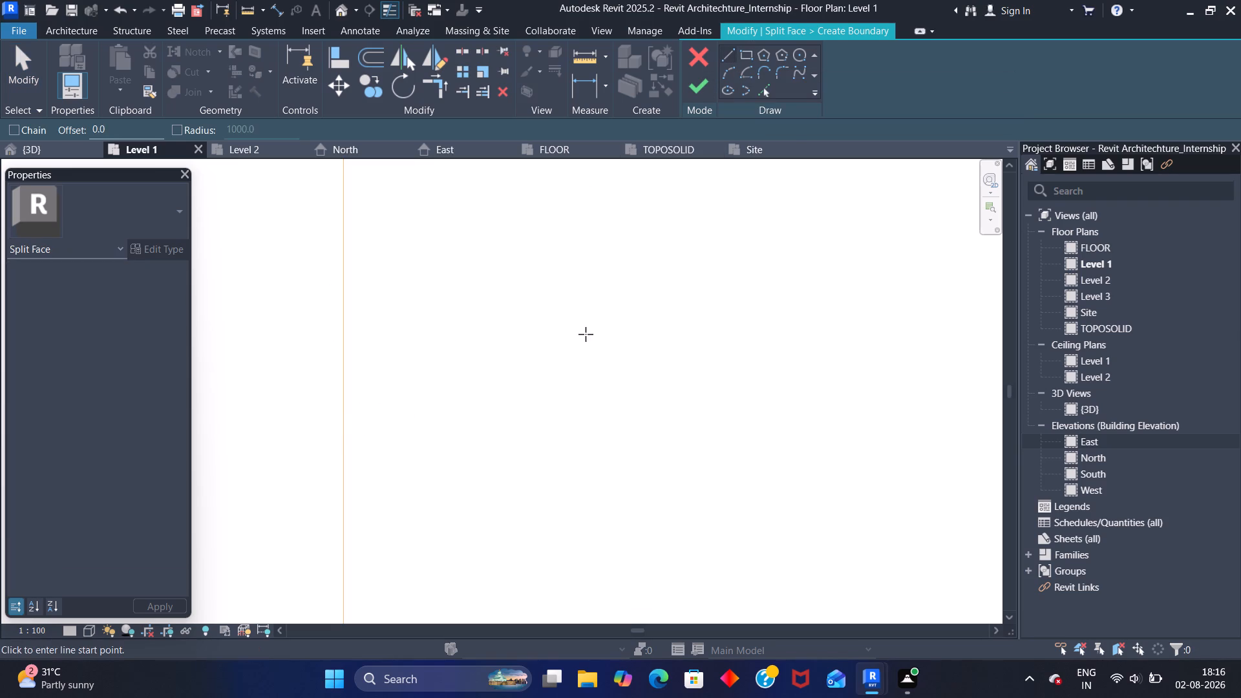
scroll(569, 391, "down", 9)
middle_click_drag(597, 405, 298, 365)
scroll(358, 366, "down", 2)
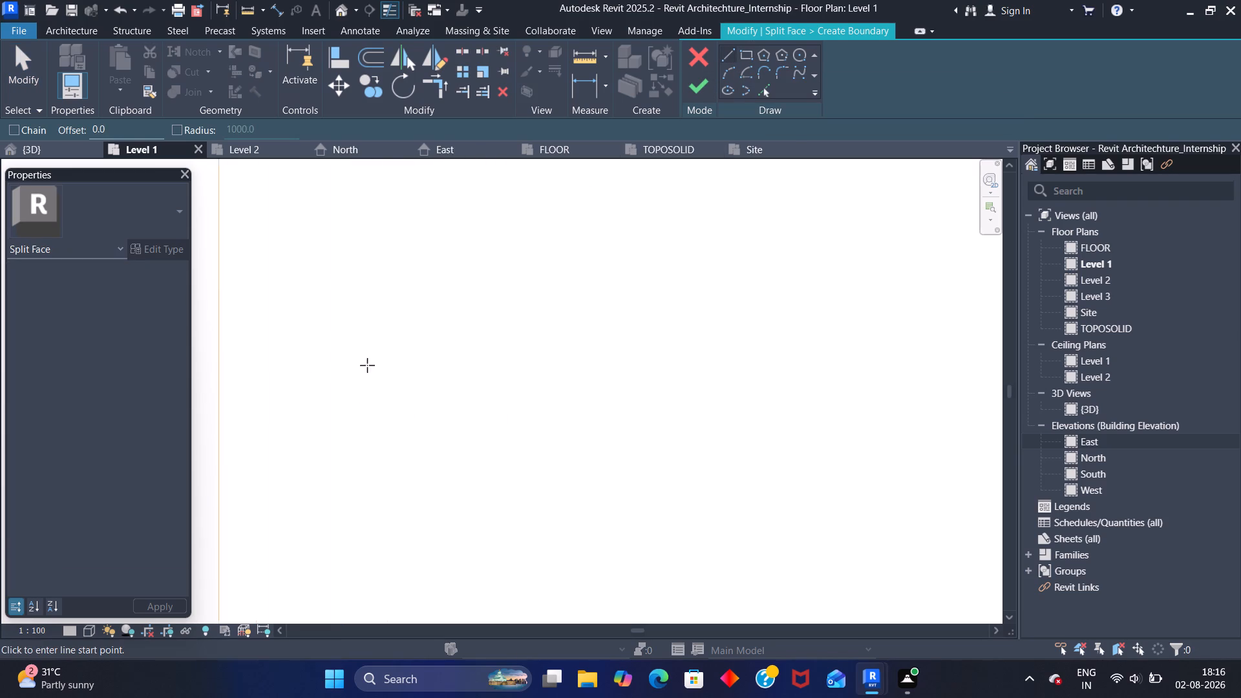
scroll(367, 365, "down", 20)
scroll(367, 365, "down", 4)
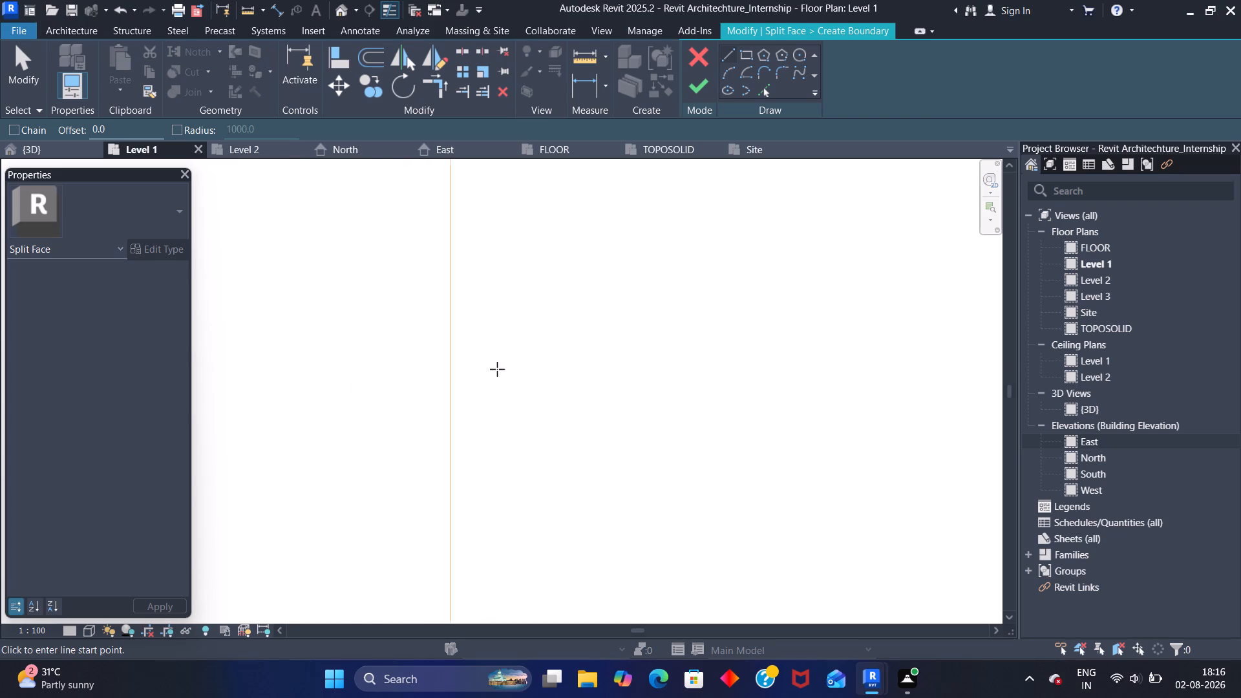
scroll(497, 369, "down", 20)
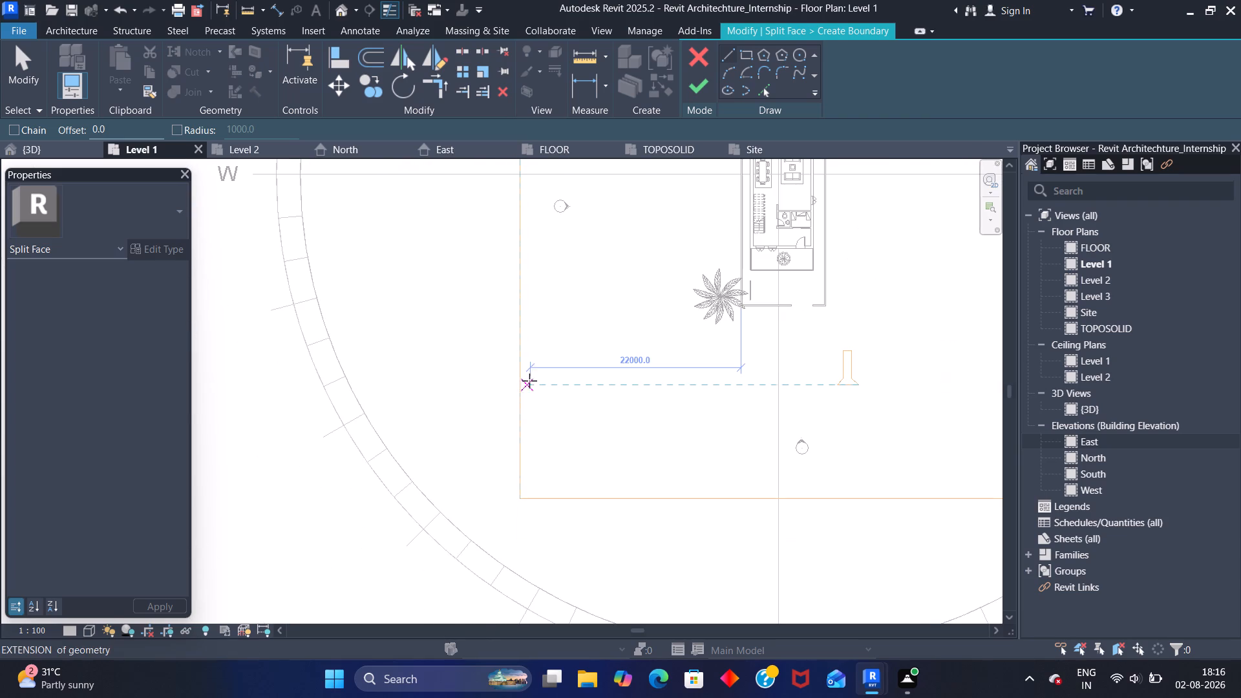
scroll(524, 384, "up", 7)
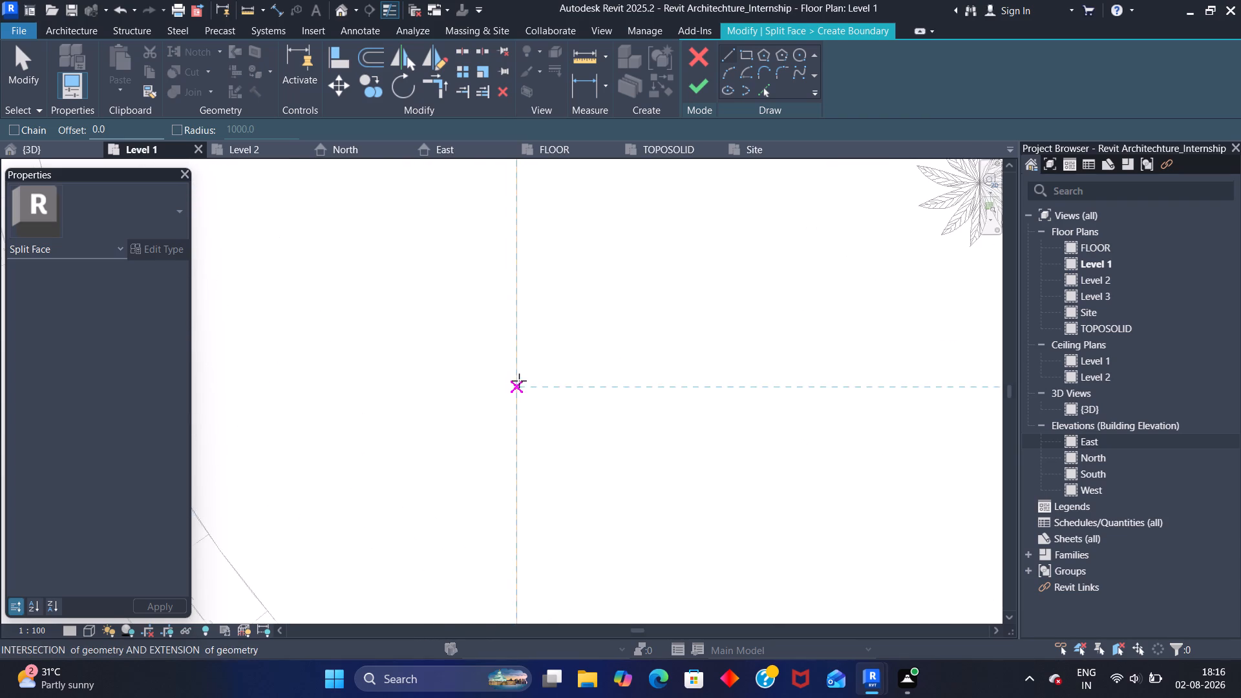
scroll(519, 381, "up", 20)
scroll(519, 381, "up", 2)
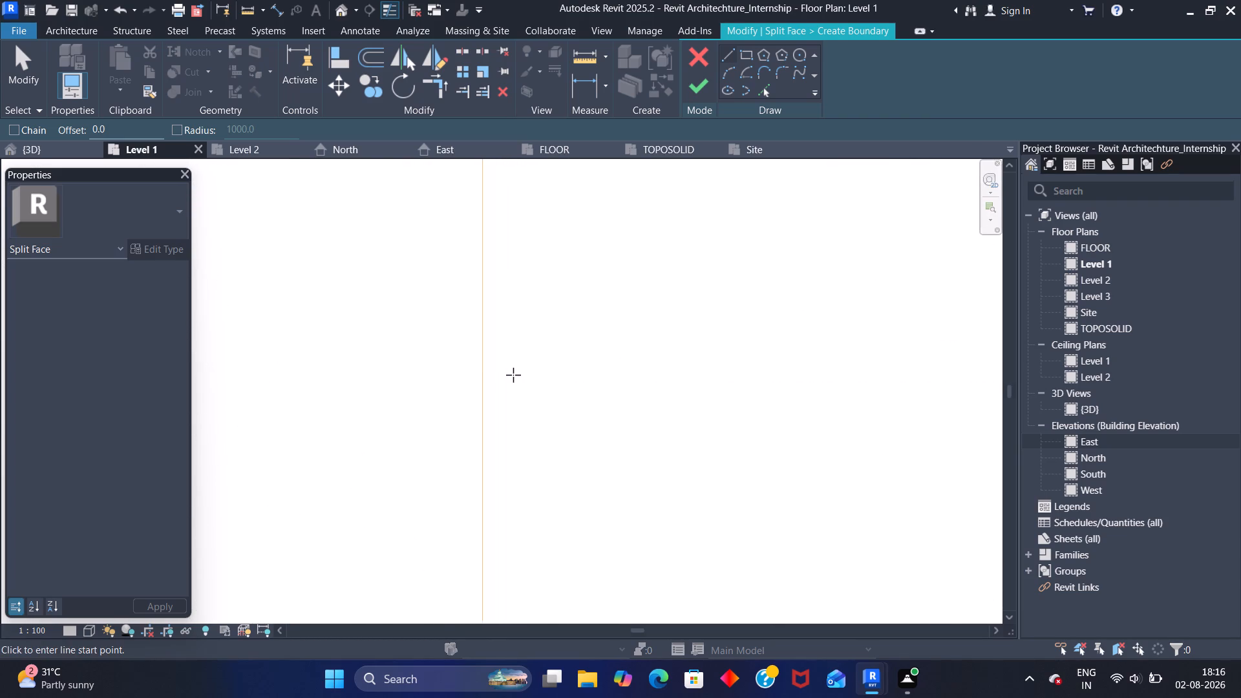
scroll(513, 375, "up", 14)
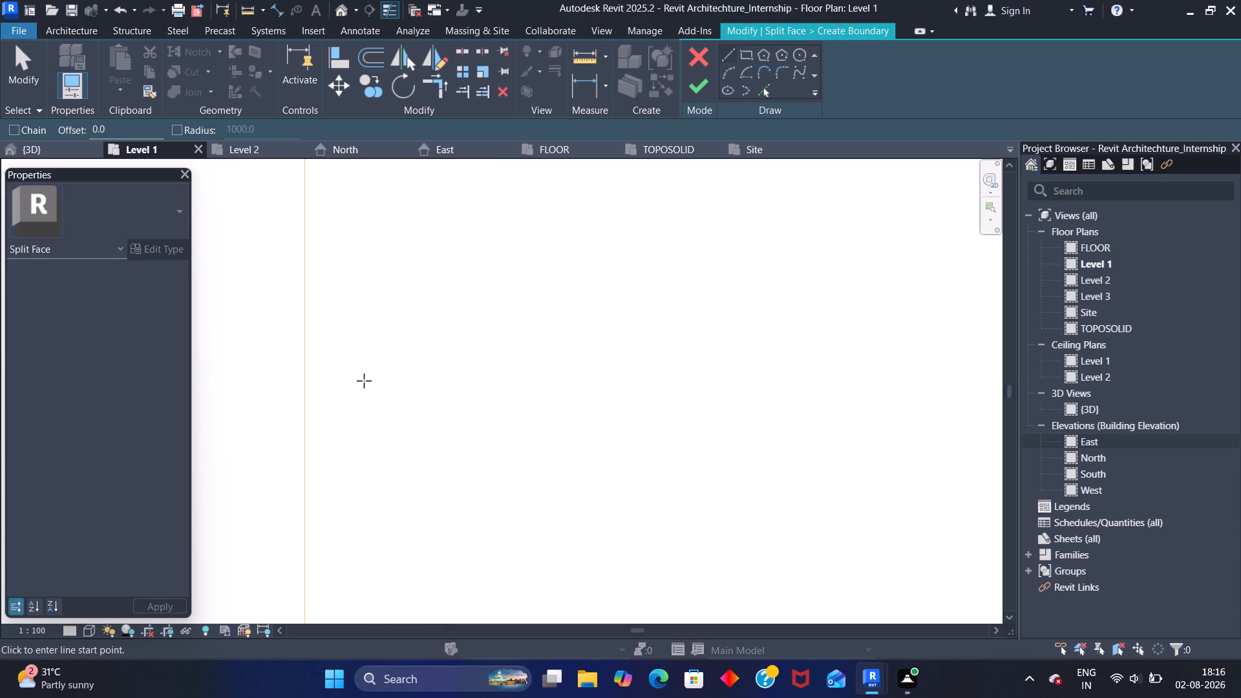
scroll(315, 390, "up", 16)
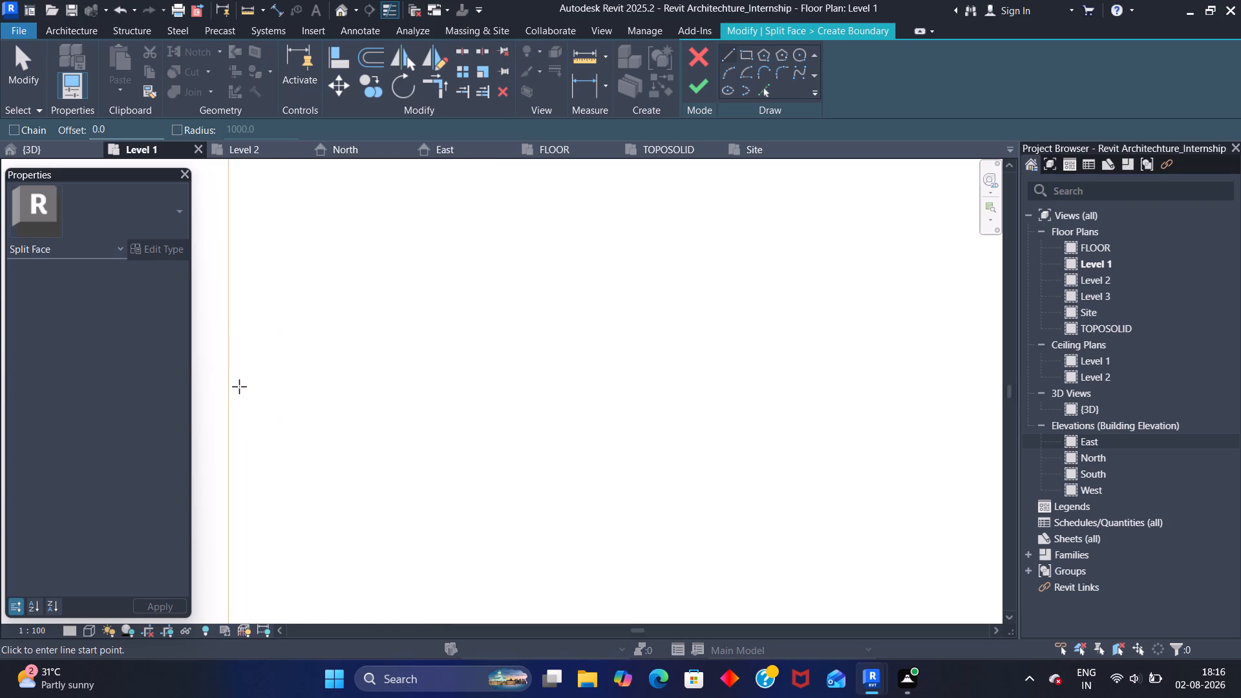
left_click(239, 386)
scroll(380, 399, "down", 8)
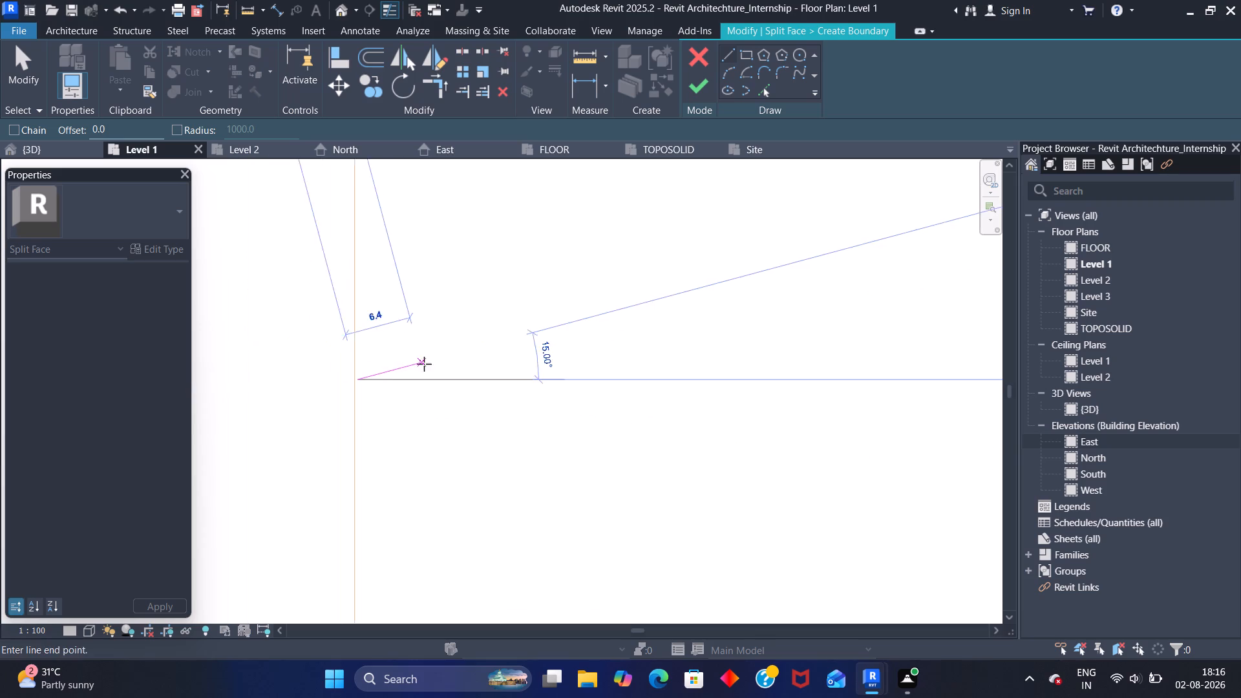
scroll(424, 364, "down", 20)
scroll(424, 364, "down", 5)
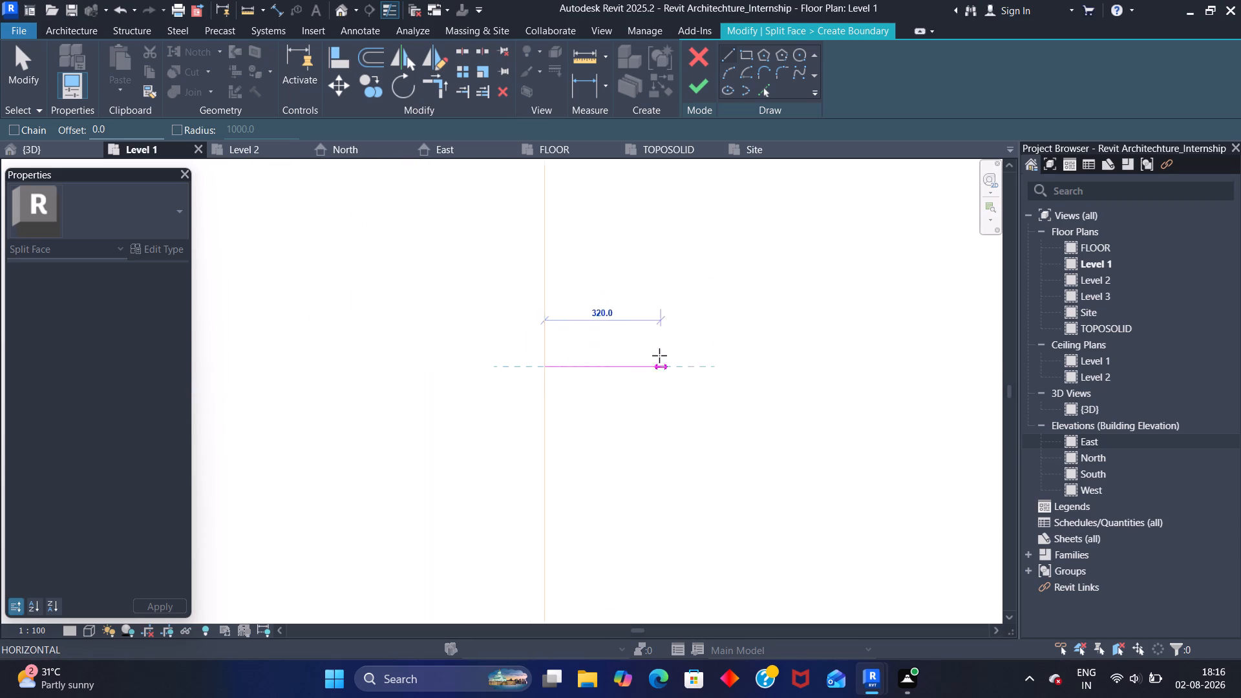
scroll(659, 355, "down", 4)
middle_click_drag(713, 361, 242, 370)
scroll(361, 375, "down", 1)
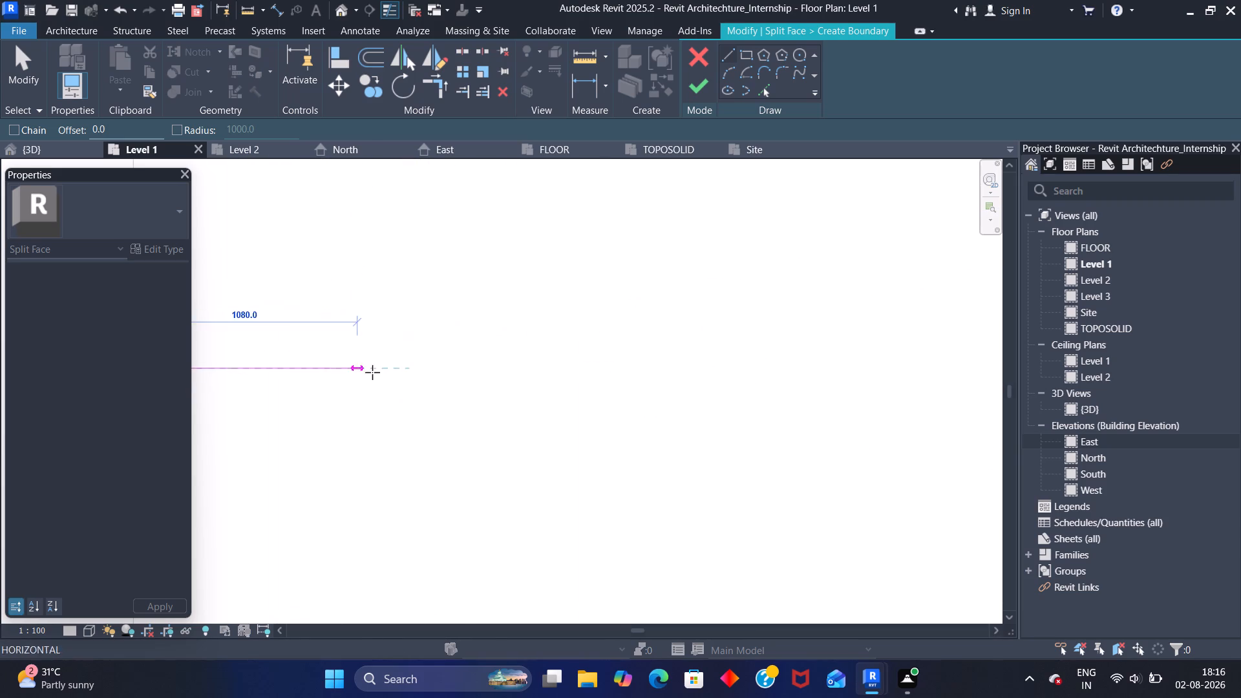
scroll(372, 372, "down", 20)
scroll(372, 372, "down", 4)
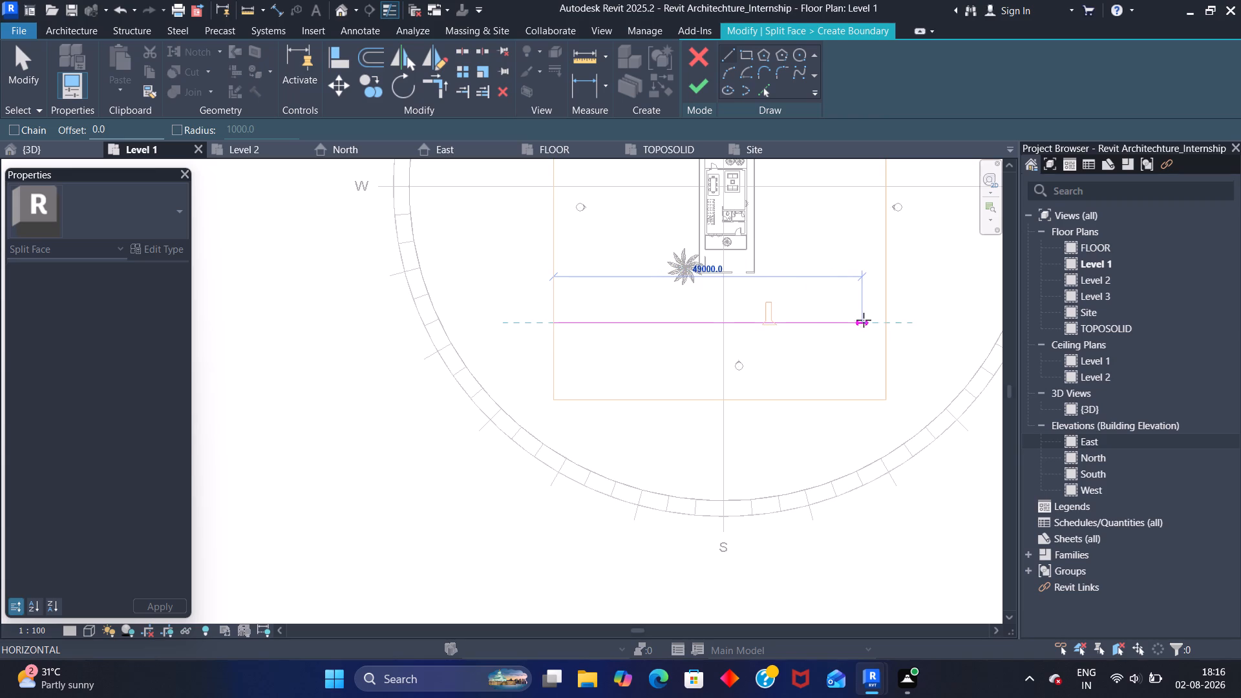
scroll(865, 321, "up", 5)
middle_click_drag(871, 330, 600, 359)
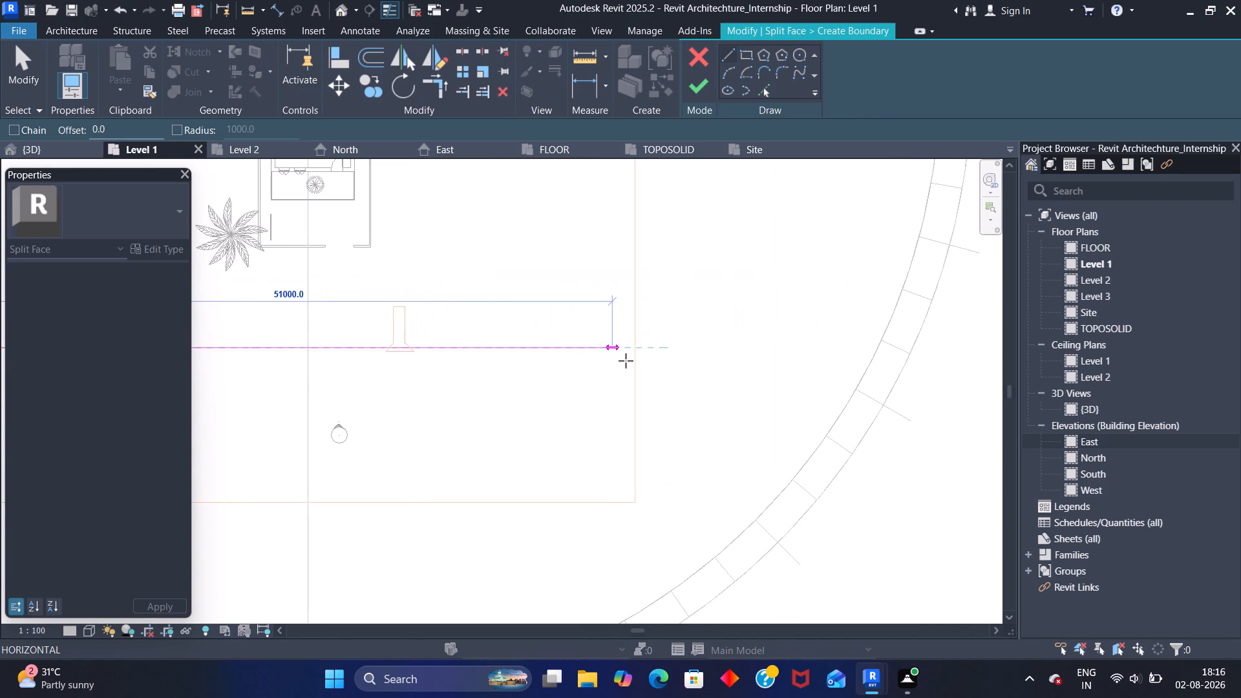
scroll(626, 358, "up", 20)
scroll(626, 358, "up", 8)
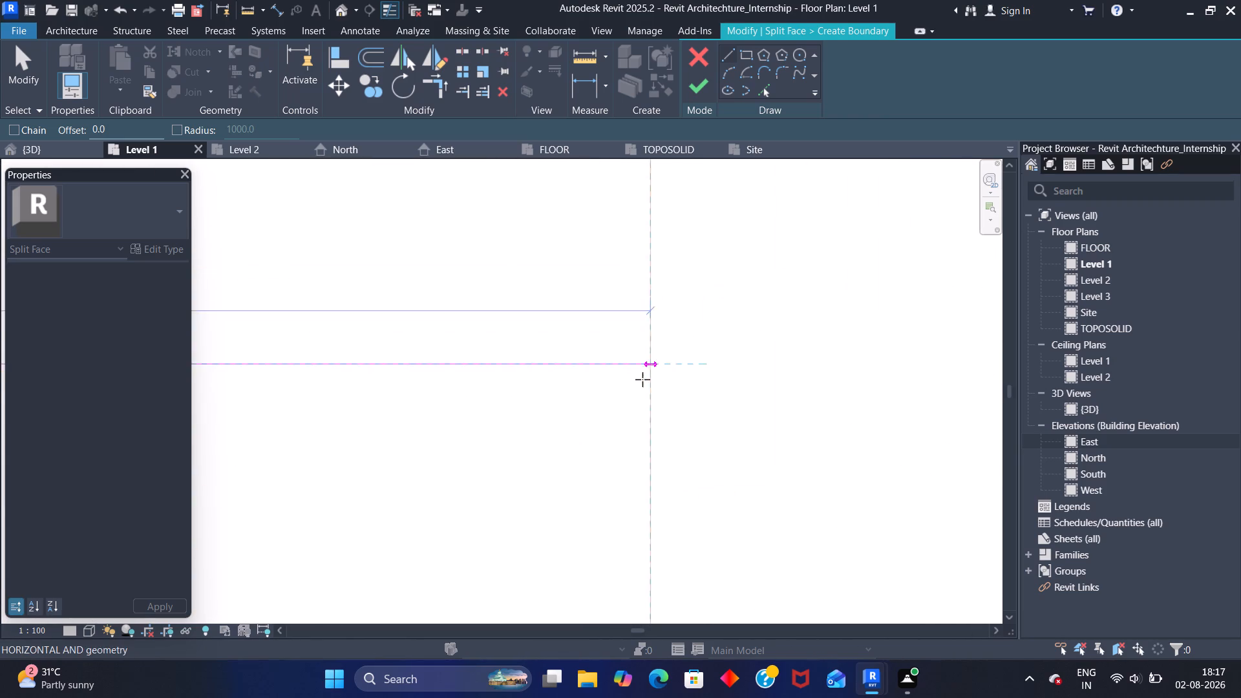
scroll(642, 379, "up", 20)
scroll(642, 379, "up", 8)
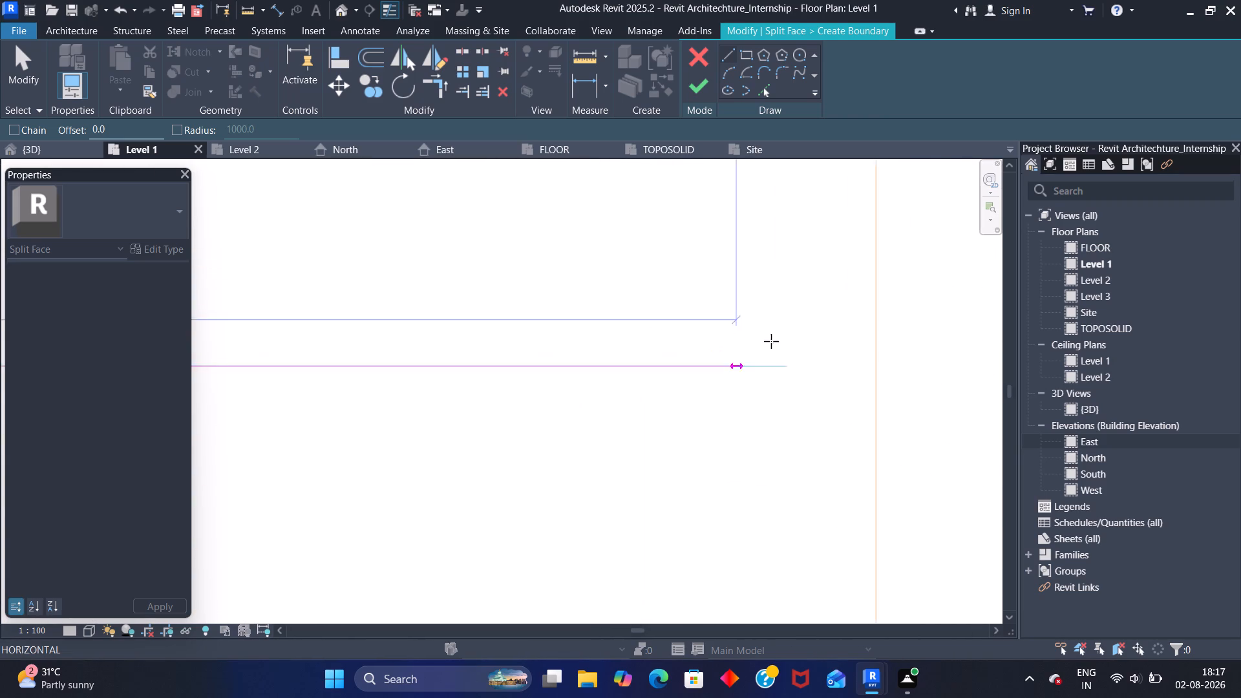
scroll(771, 341, "up", 4)
middle_click_drag(838, 344, 635, 354)
scroll(713, 389, "up", 12)
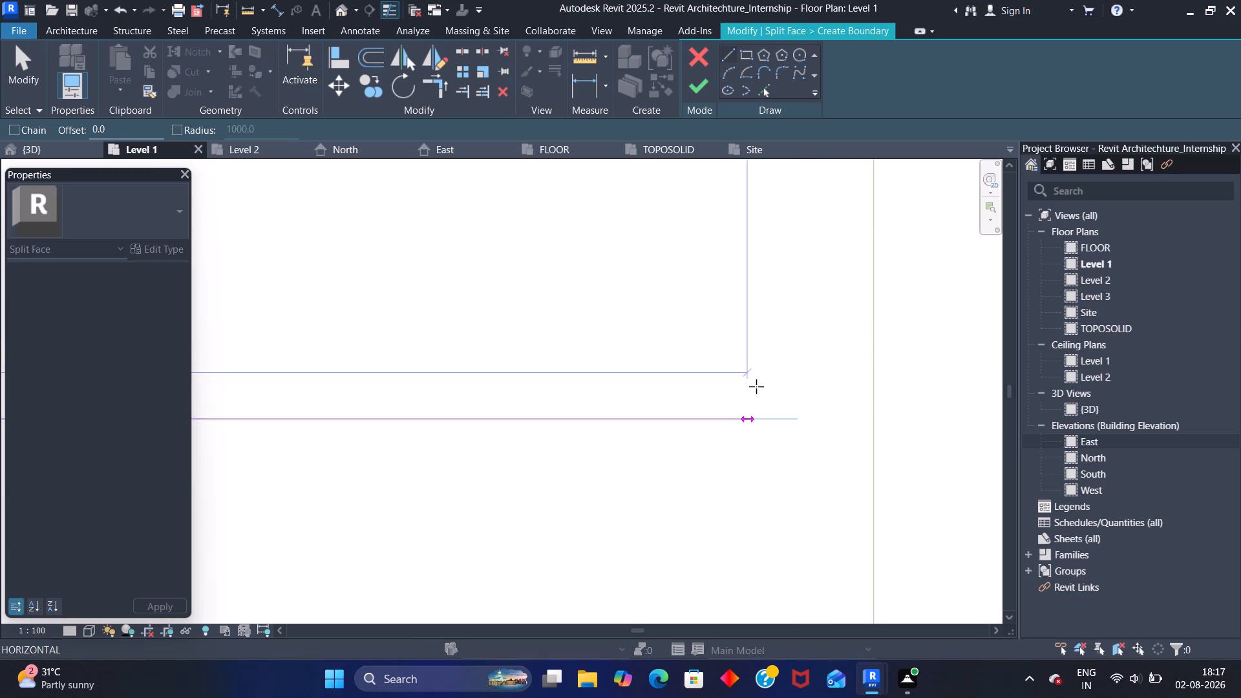
middle_click_drag(792, 395, 604, 355)
scroll(675, 387, "up", 14)
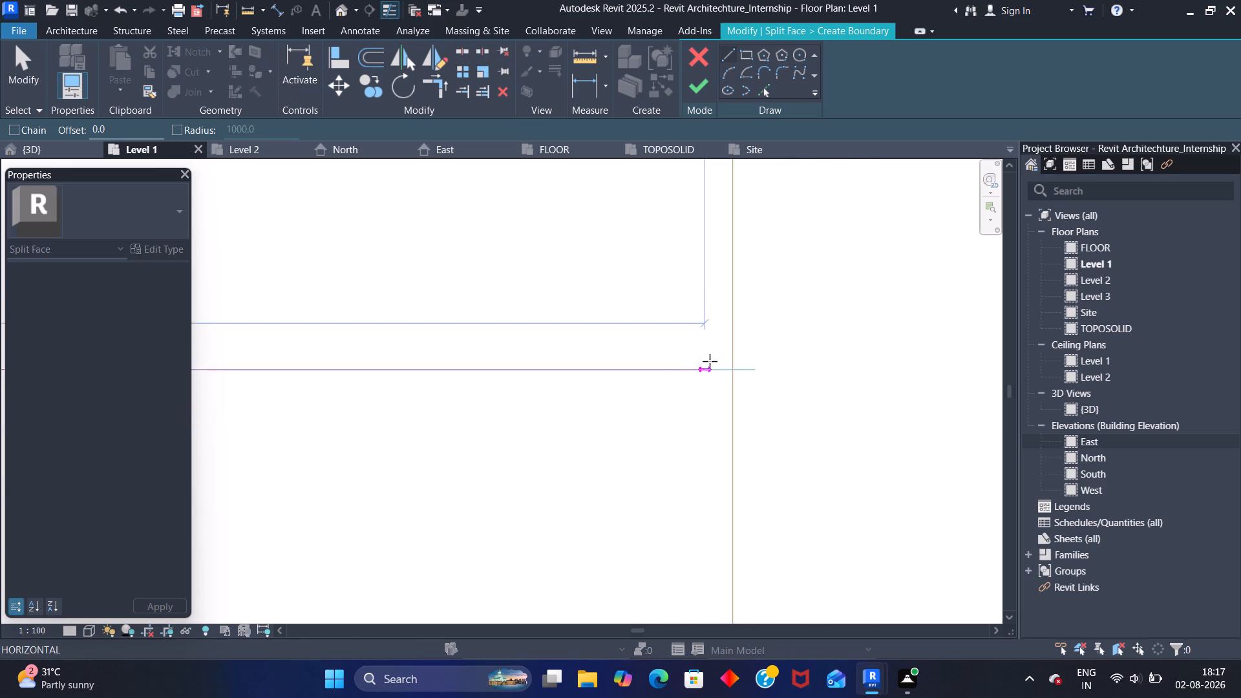
scroll(710, 361, "up", 11)
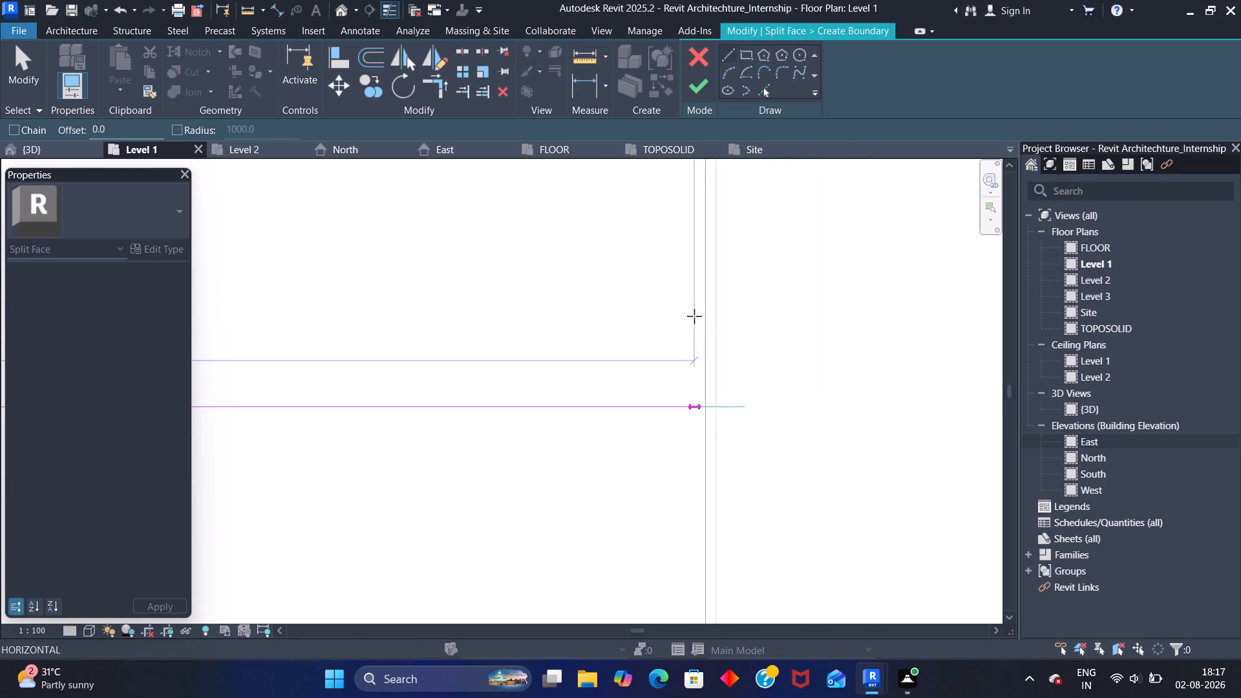
scroll(690, 408, "up", 2)
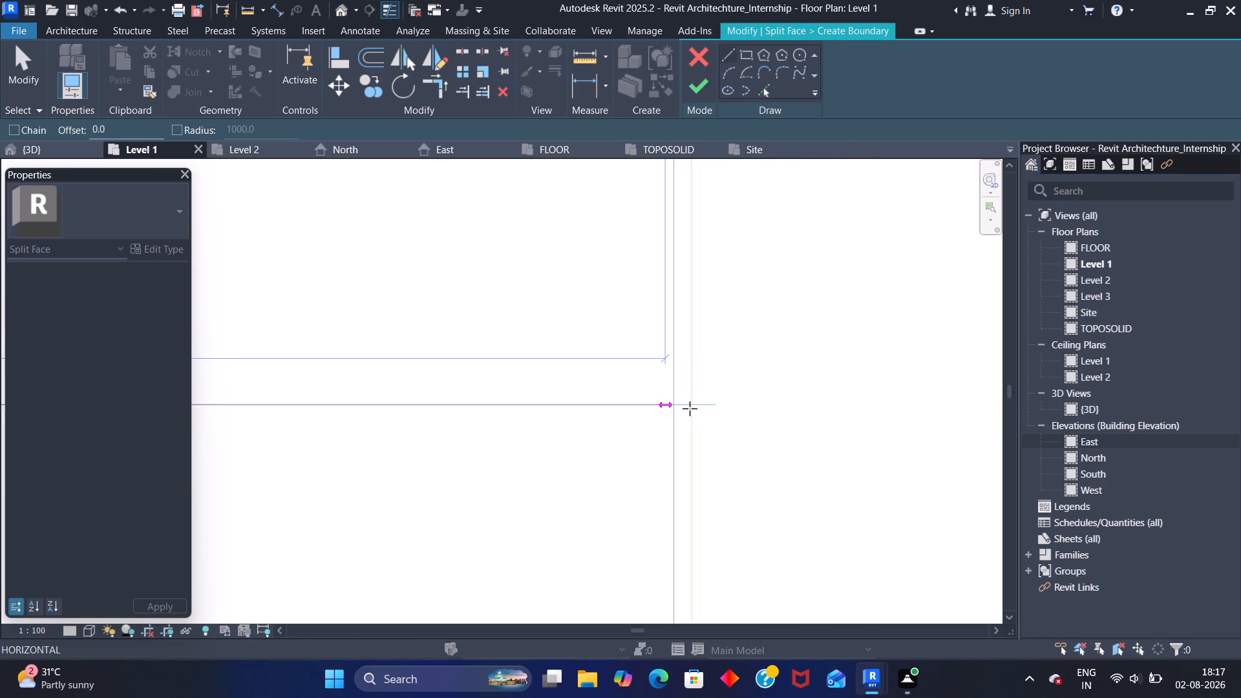
scroll(690, 408, "up", 2)
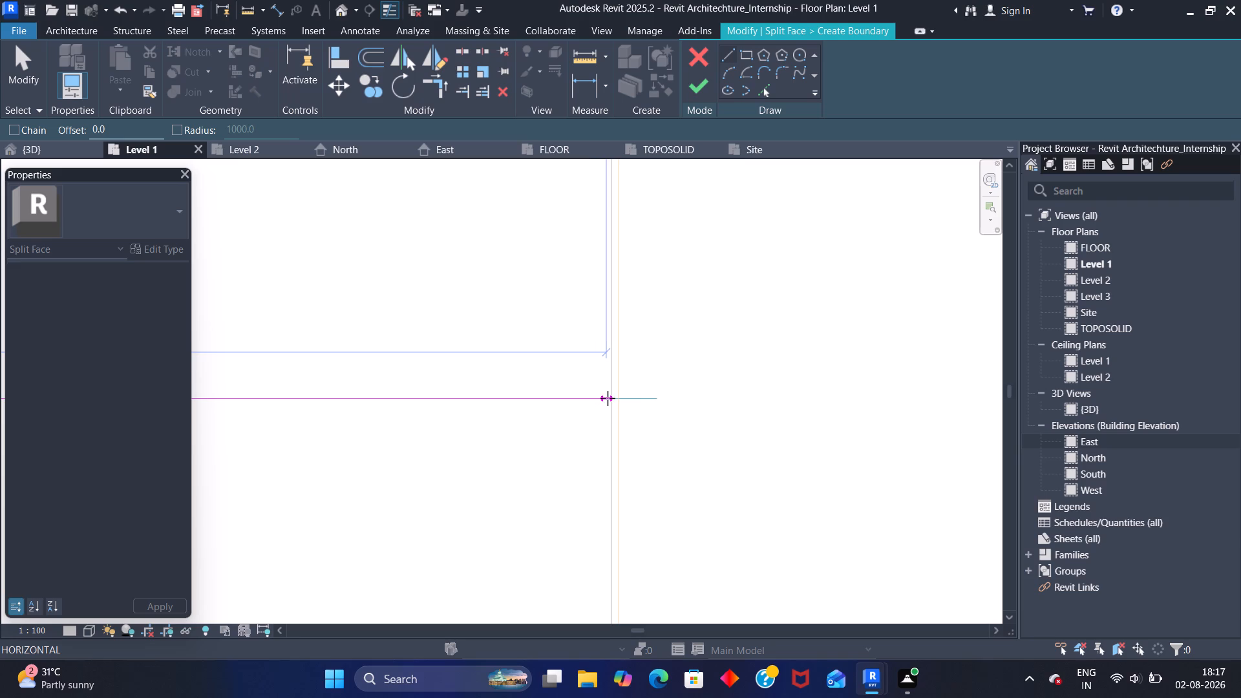
left_click(607, 398)
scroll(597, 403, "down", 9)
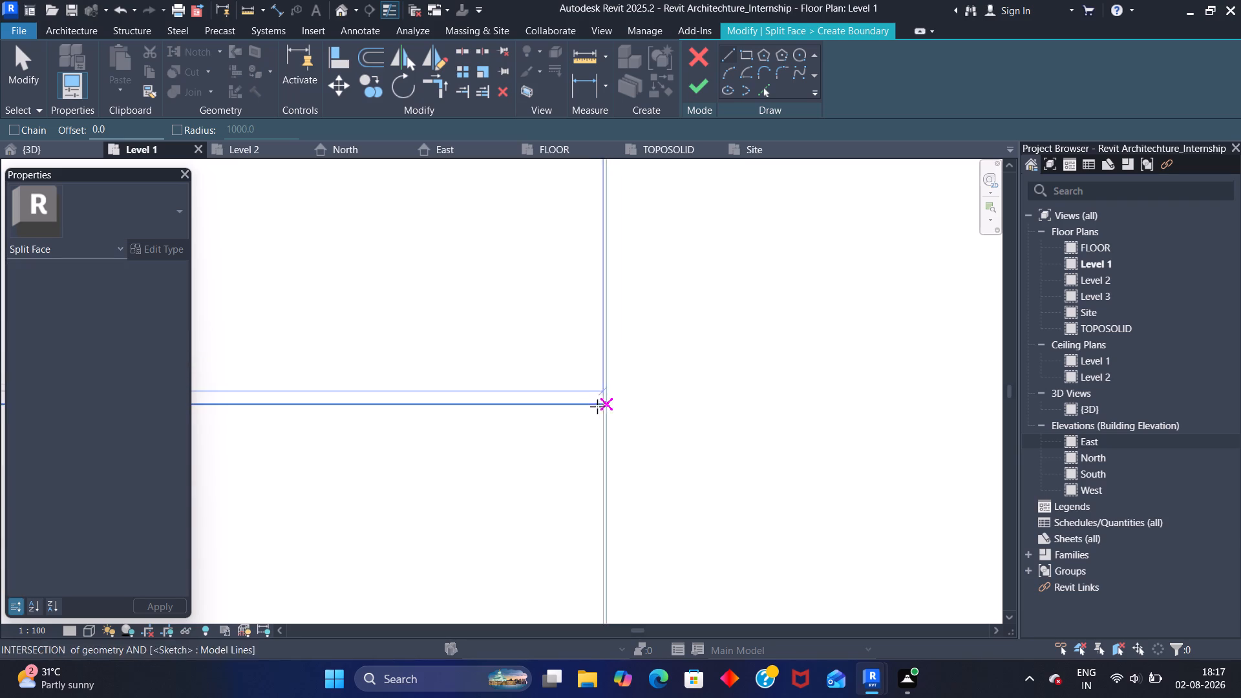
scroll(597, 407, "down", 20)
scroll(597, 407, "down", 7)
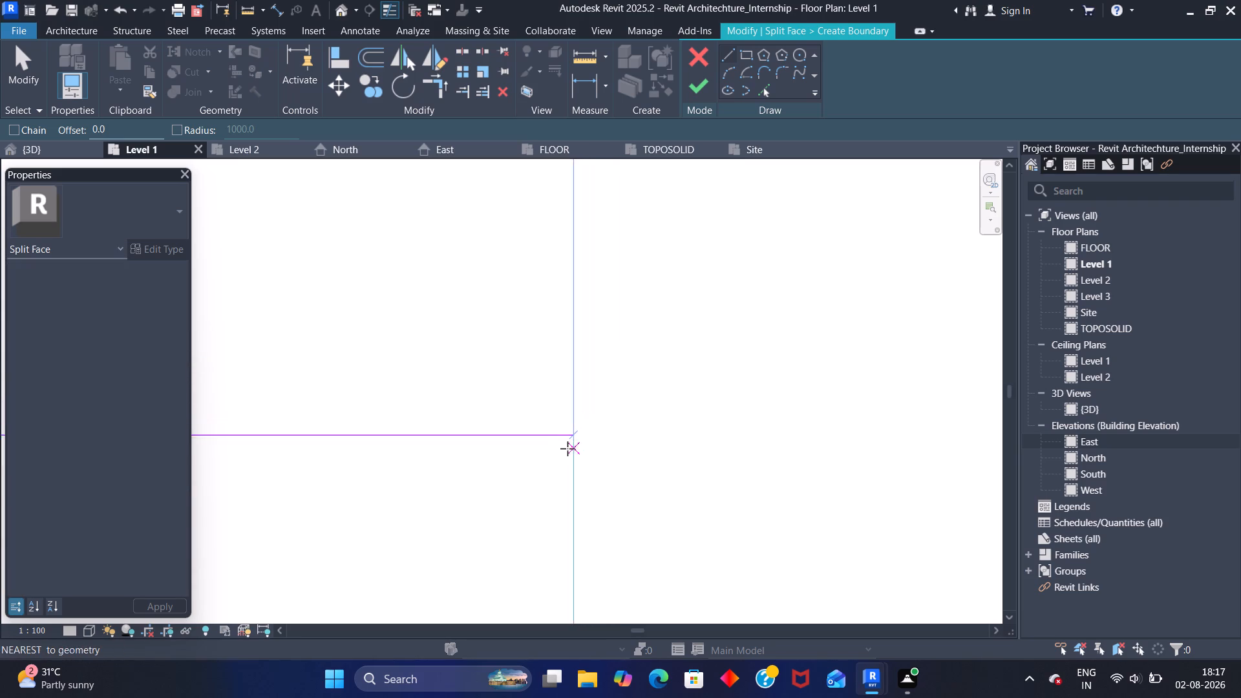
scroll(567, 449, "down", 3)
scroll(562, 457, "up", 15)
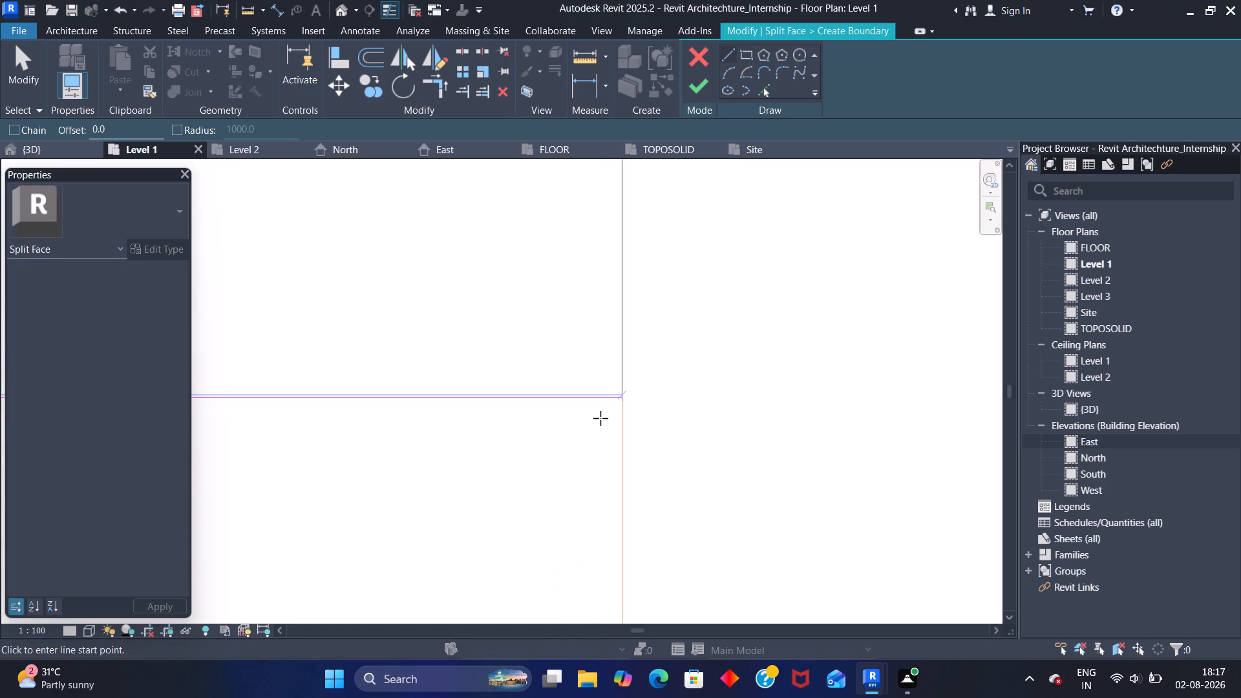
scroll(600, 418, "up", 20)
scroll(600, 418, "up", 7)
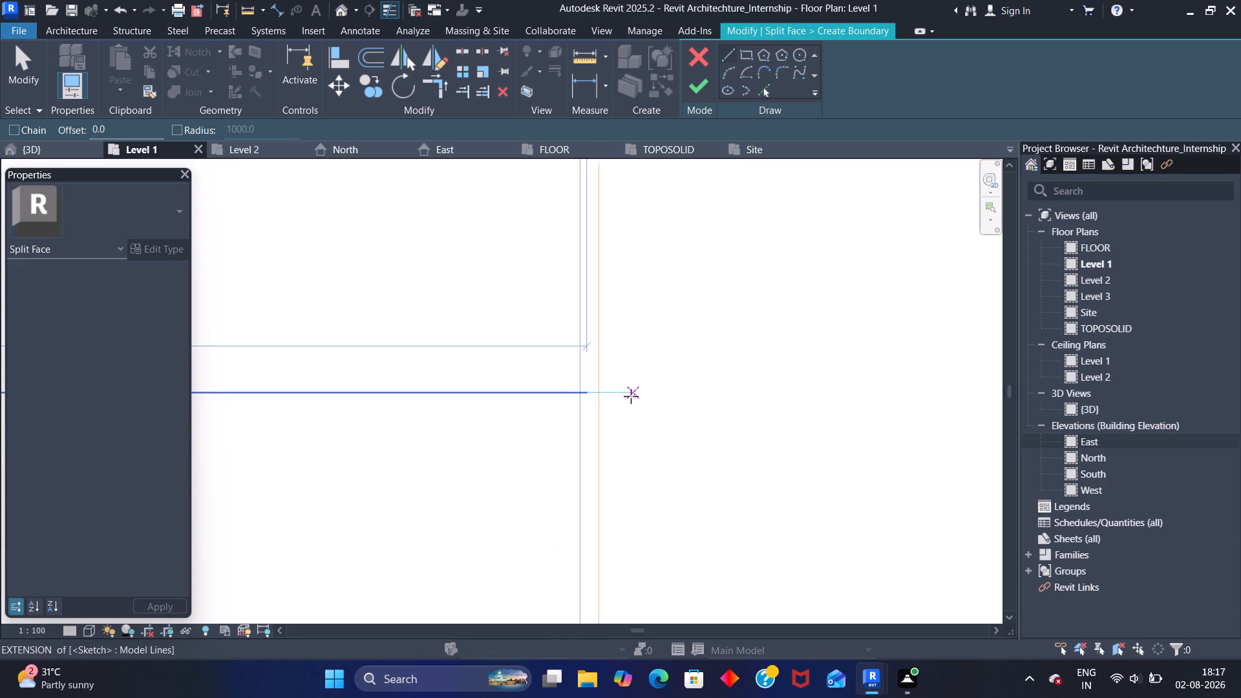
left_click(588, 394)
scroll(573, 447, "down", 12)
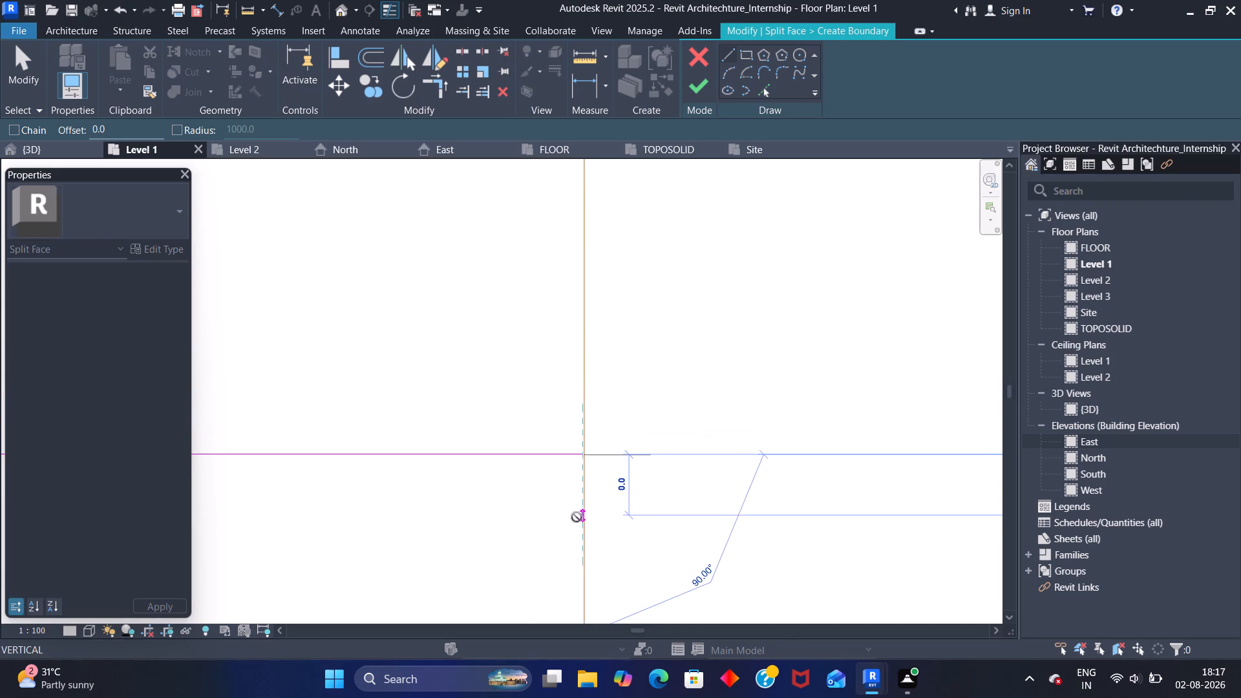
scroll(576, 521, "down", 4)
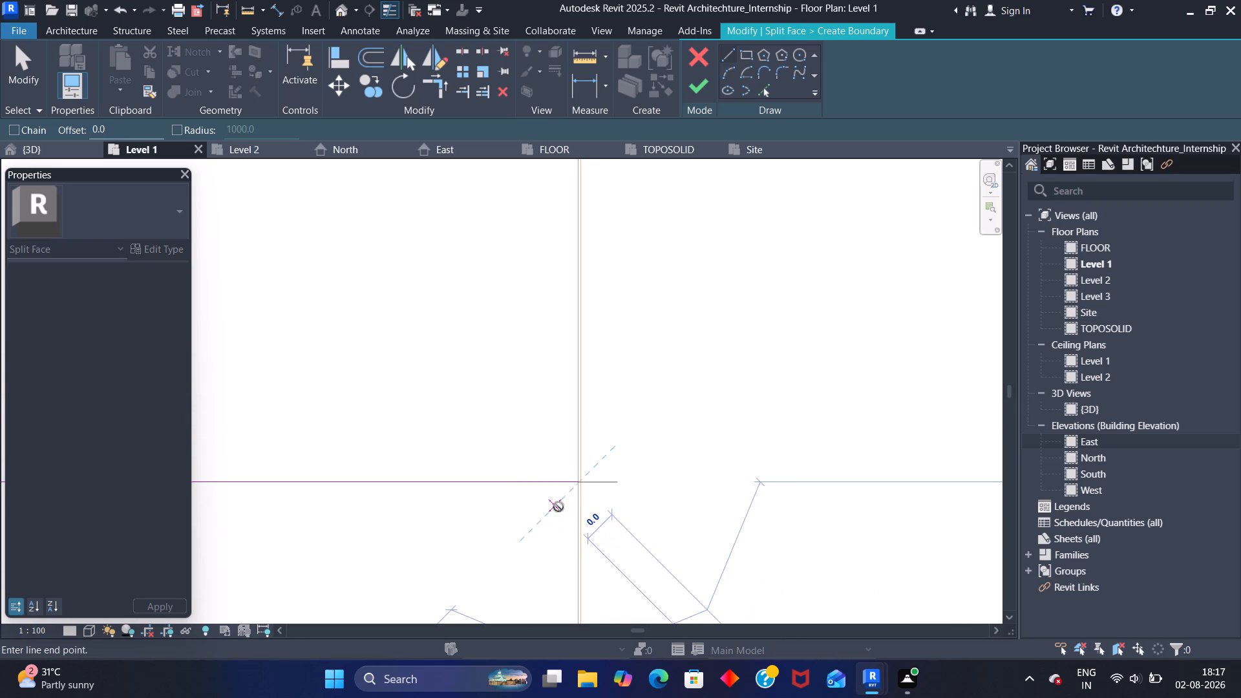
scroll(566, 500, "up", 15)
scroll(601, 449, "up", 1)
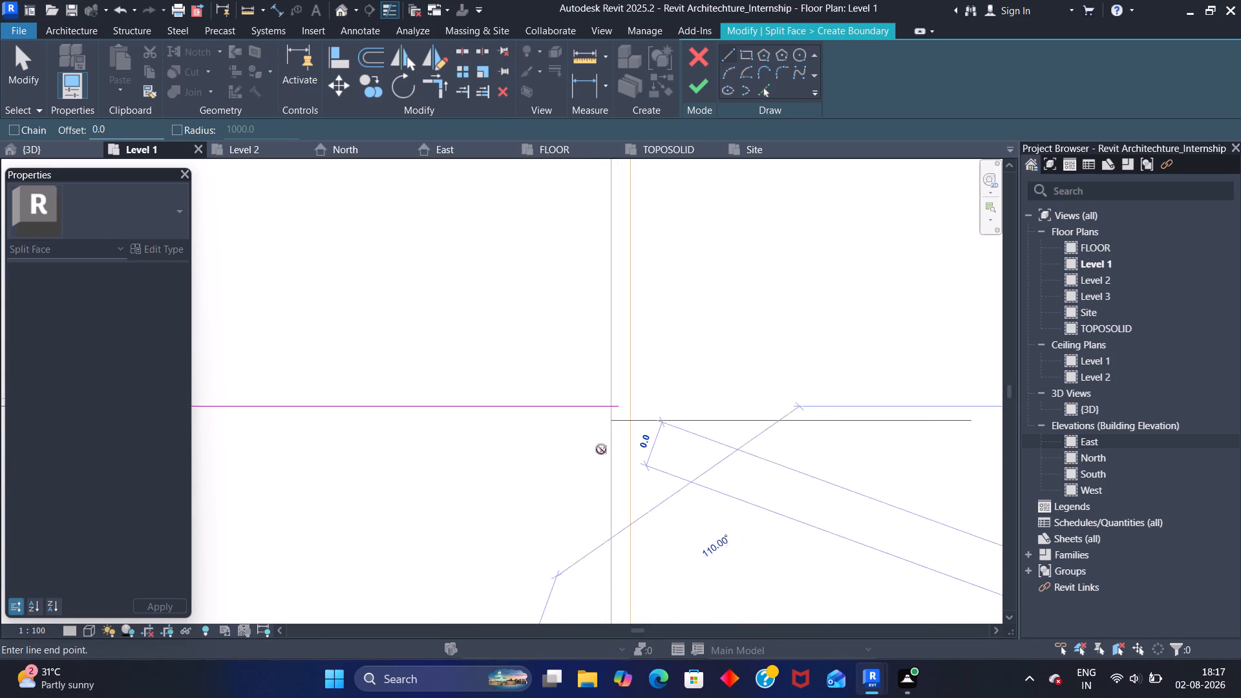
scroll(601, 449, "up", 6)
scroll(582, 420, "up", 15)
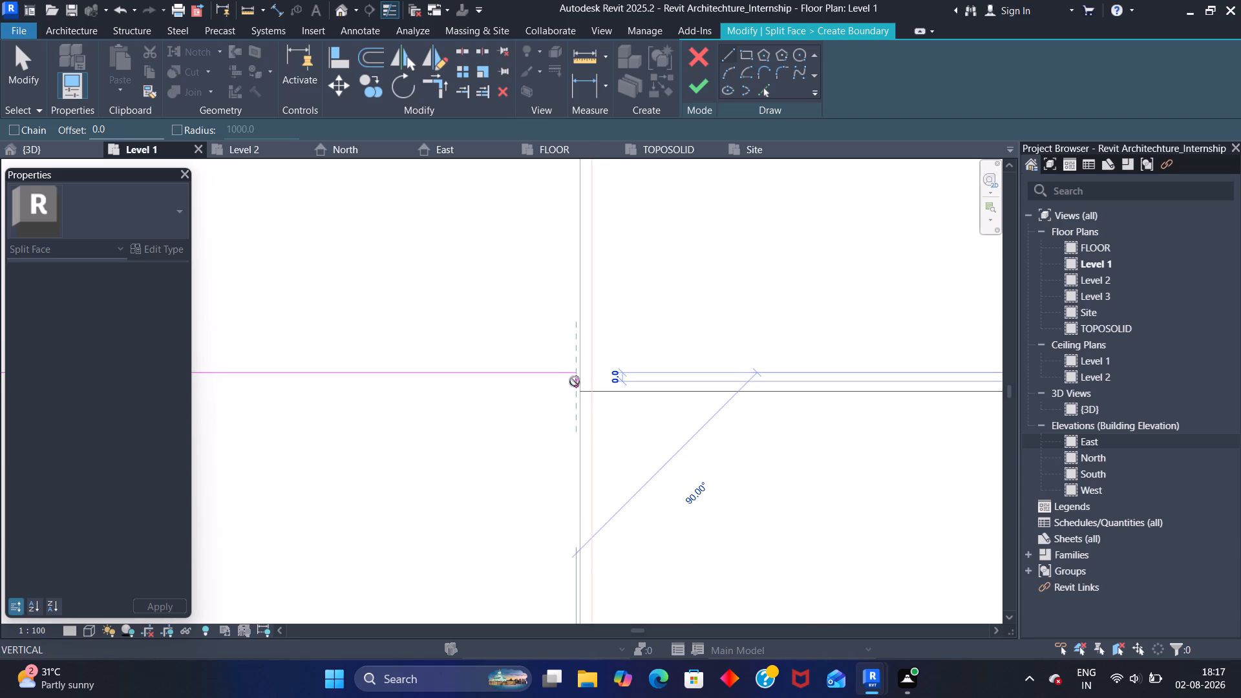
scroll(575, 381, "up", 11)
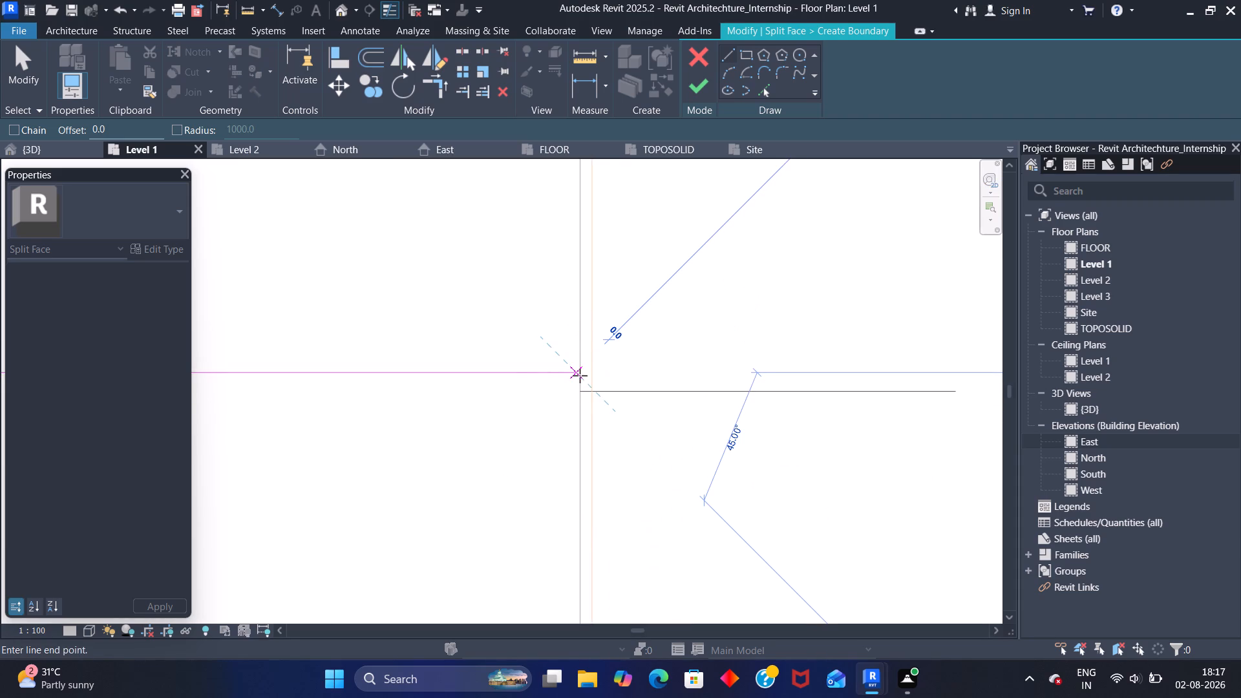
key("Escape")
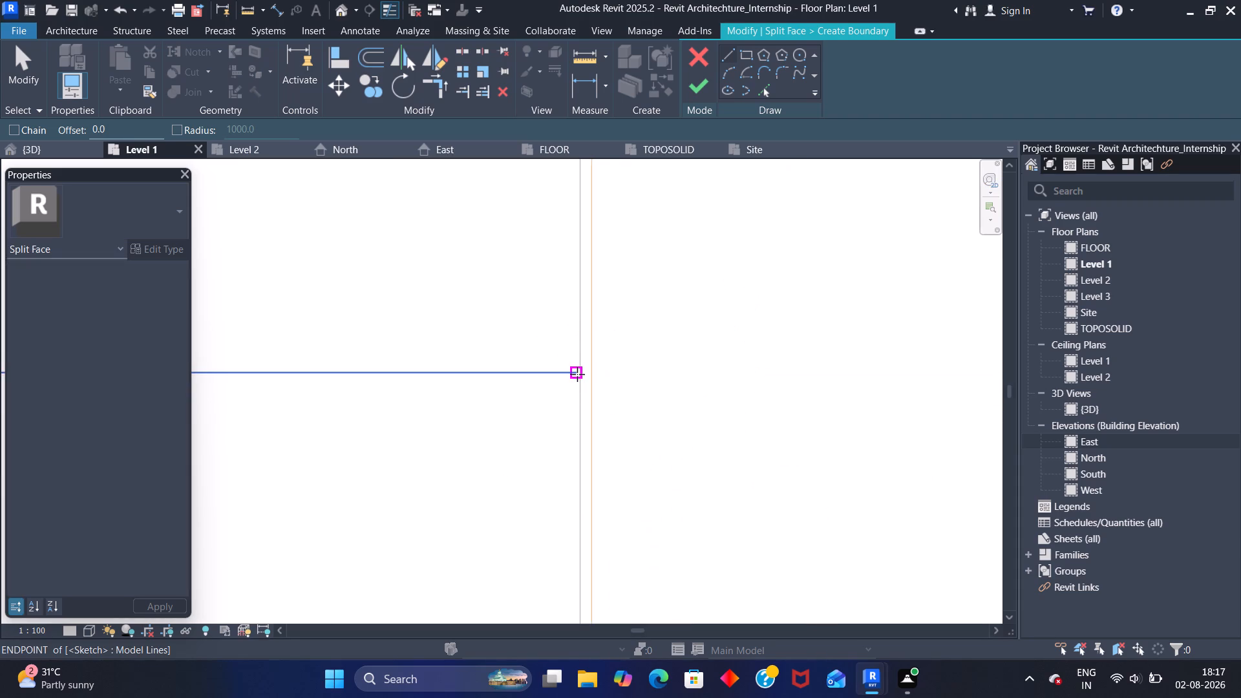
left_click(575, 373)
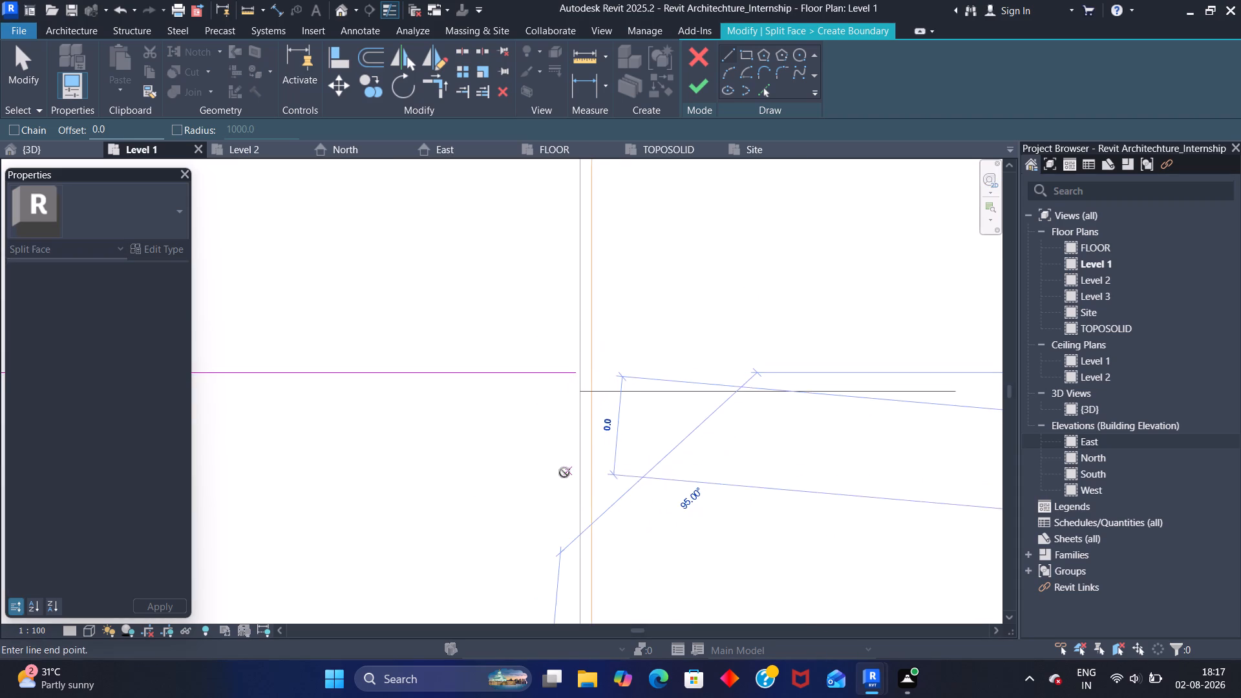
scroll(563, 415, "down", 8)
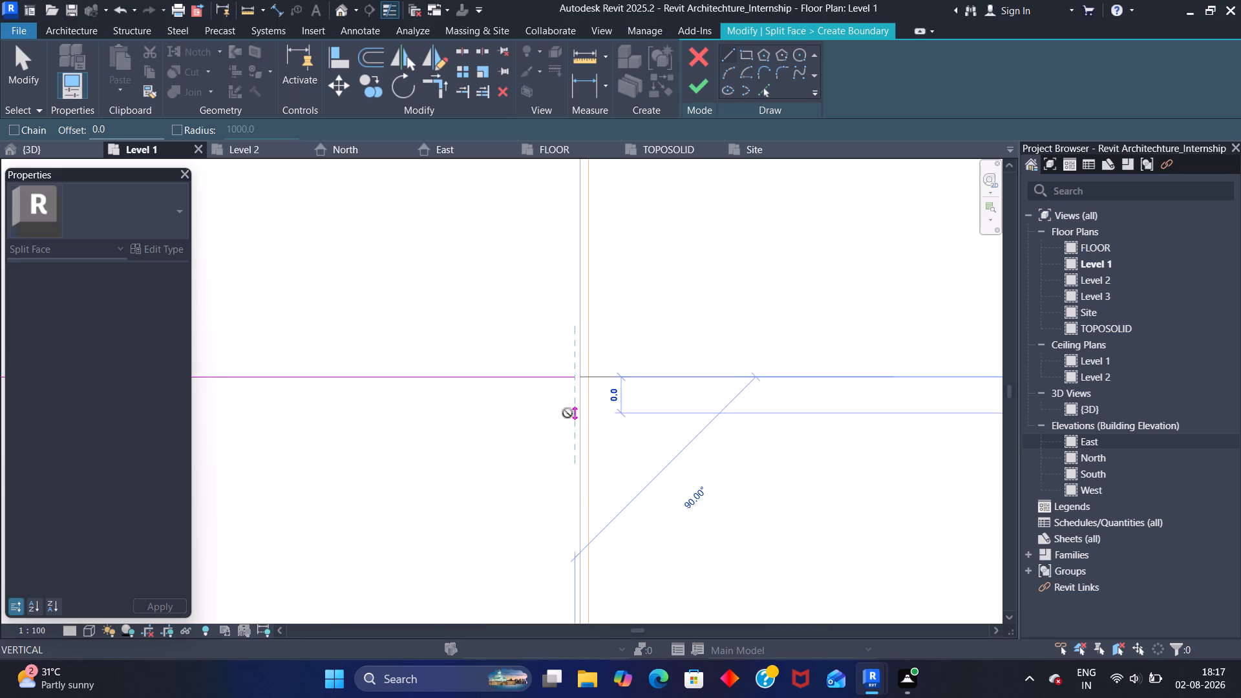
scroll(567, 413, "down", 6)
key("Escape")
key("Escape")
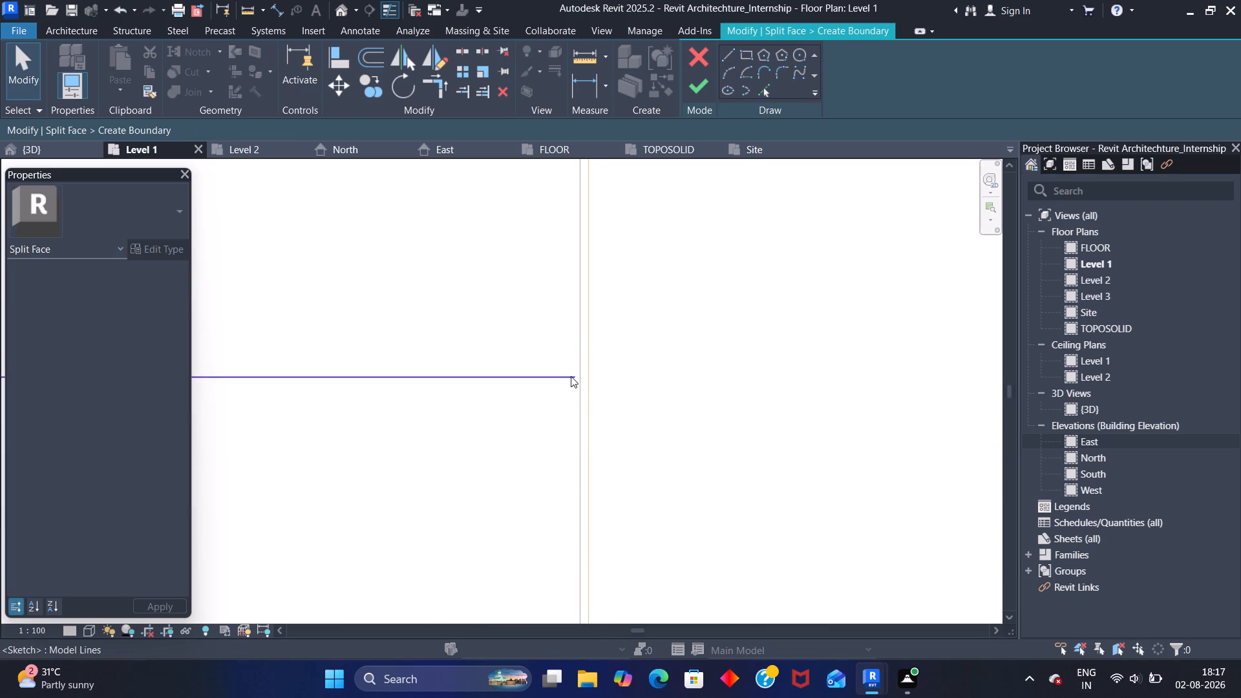
Sketch a vertical split-face line from the horizontal line's east end down the toposolid's east edge to just above its southeast corner.
scroll(571, 376, "up", 4)
left_click(725, 58)
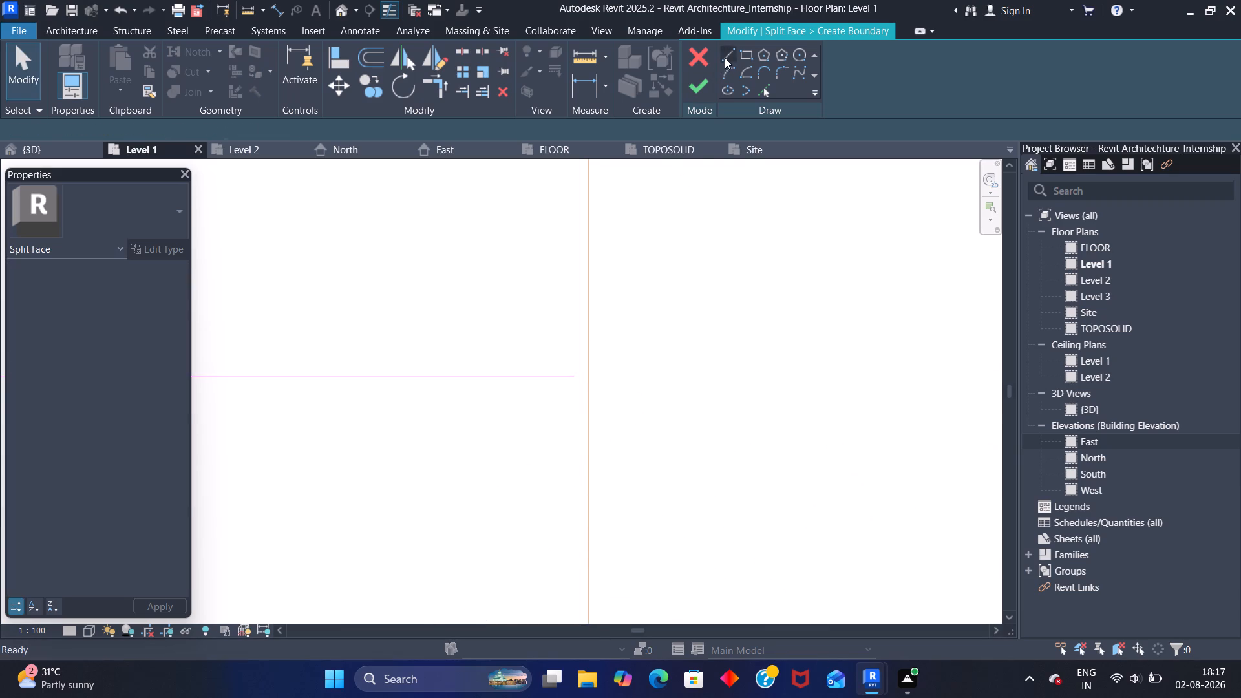
scroll(556, 396, "up", 13)
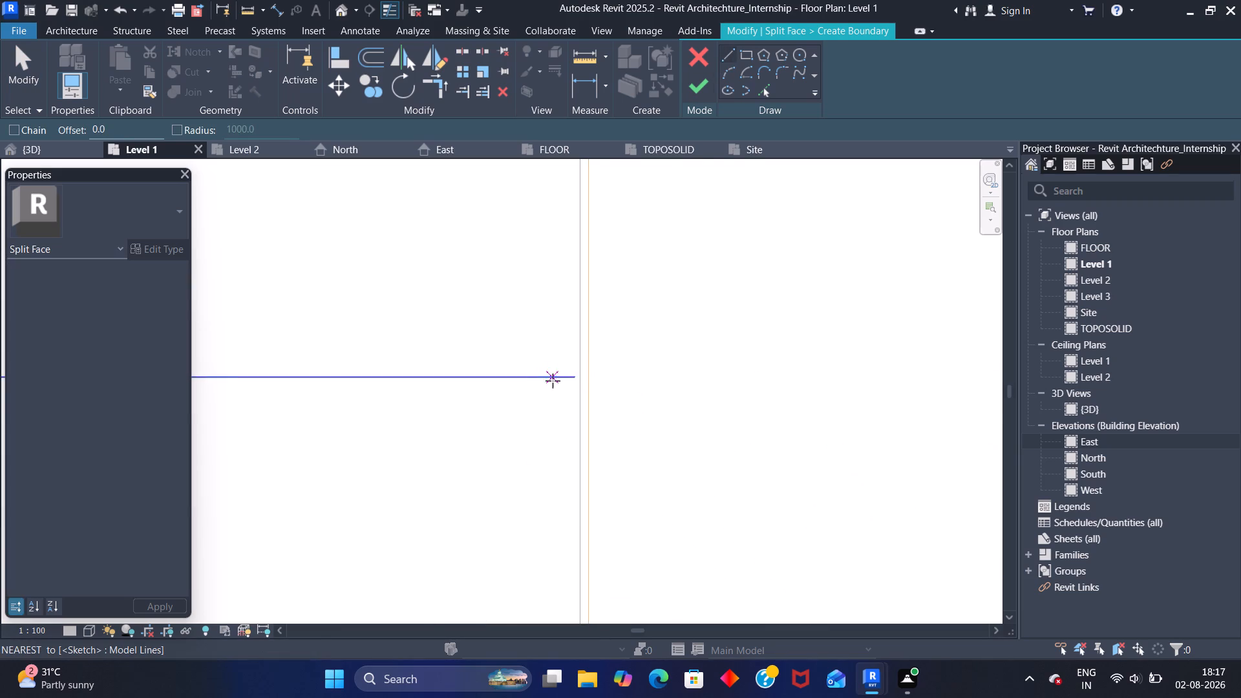
scroll(553, 381, "up", 7)
scroll(573, 392, "down", 9)
scroll(544, 403, "up", 2)
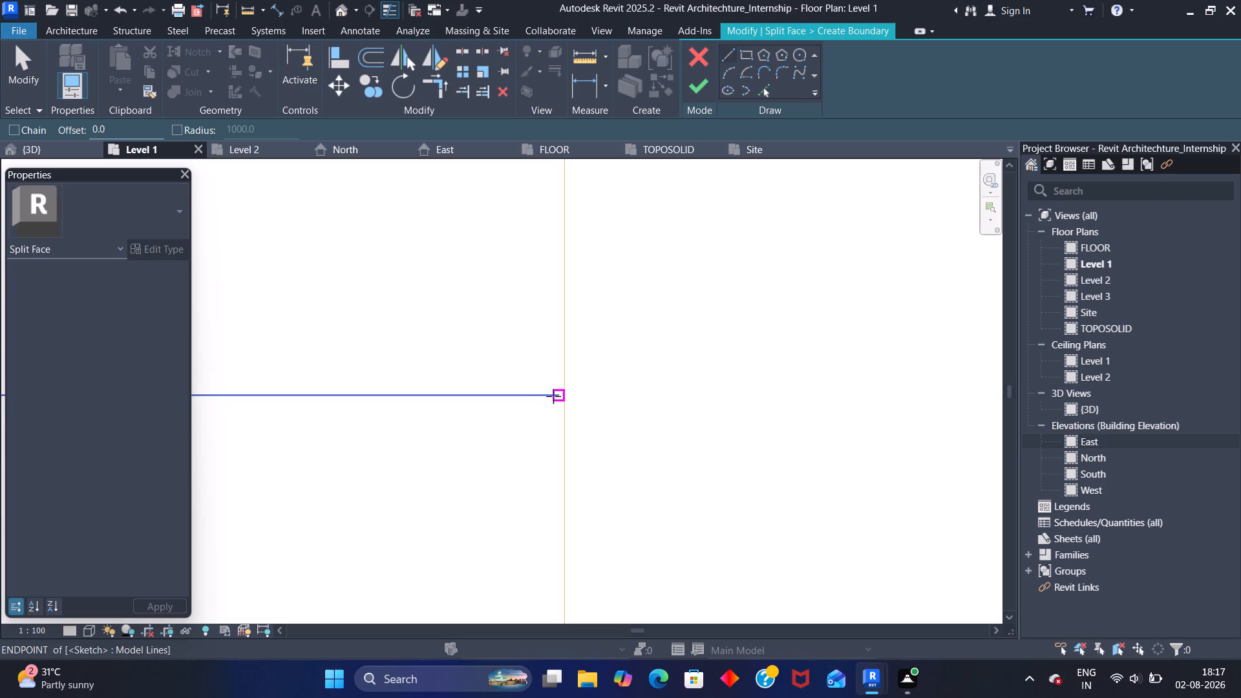
scroll(553, 396, "up", 1)
left_click(553, 396)
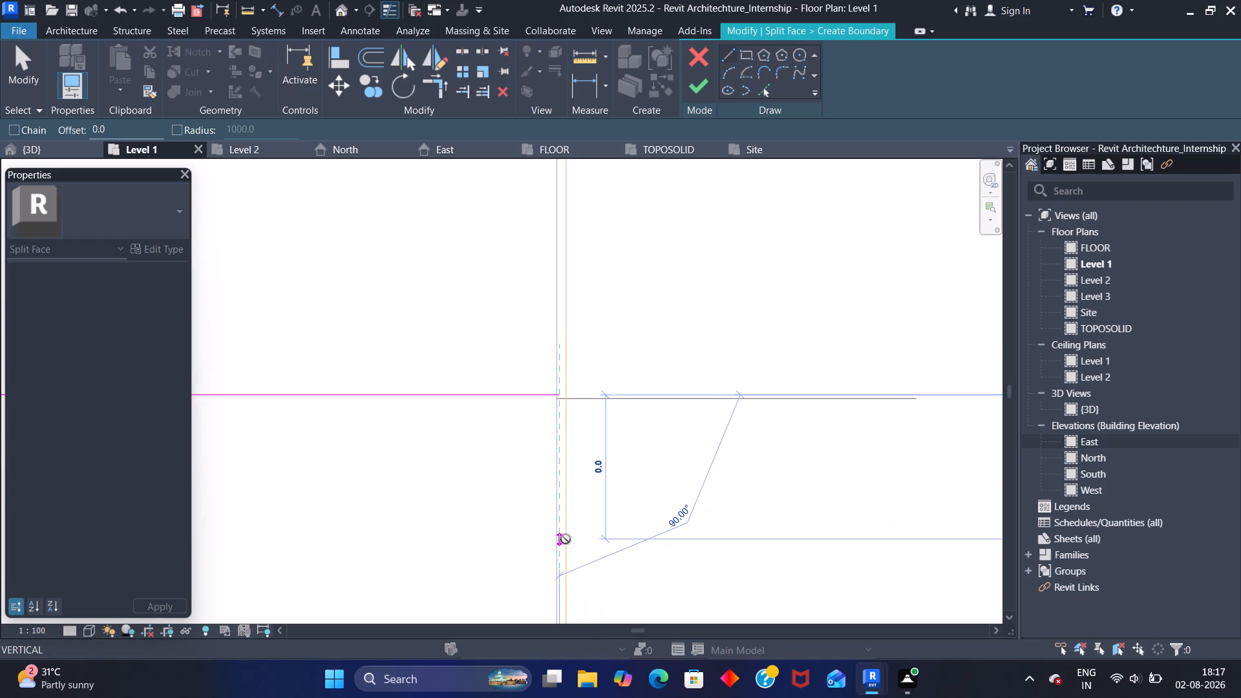
scroll(567, 537, "down", 10)
middle_click_drag(578, 536, 492, 217)
scroll(486, 280, "down", 20)
scroll(486, 280, "down", 12)
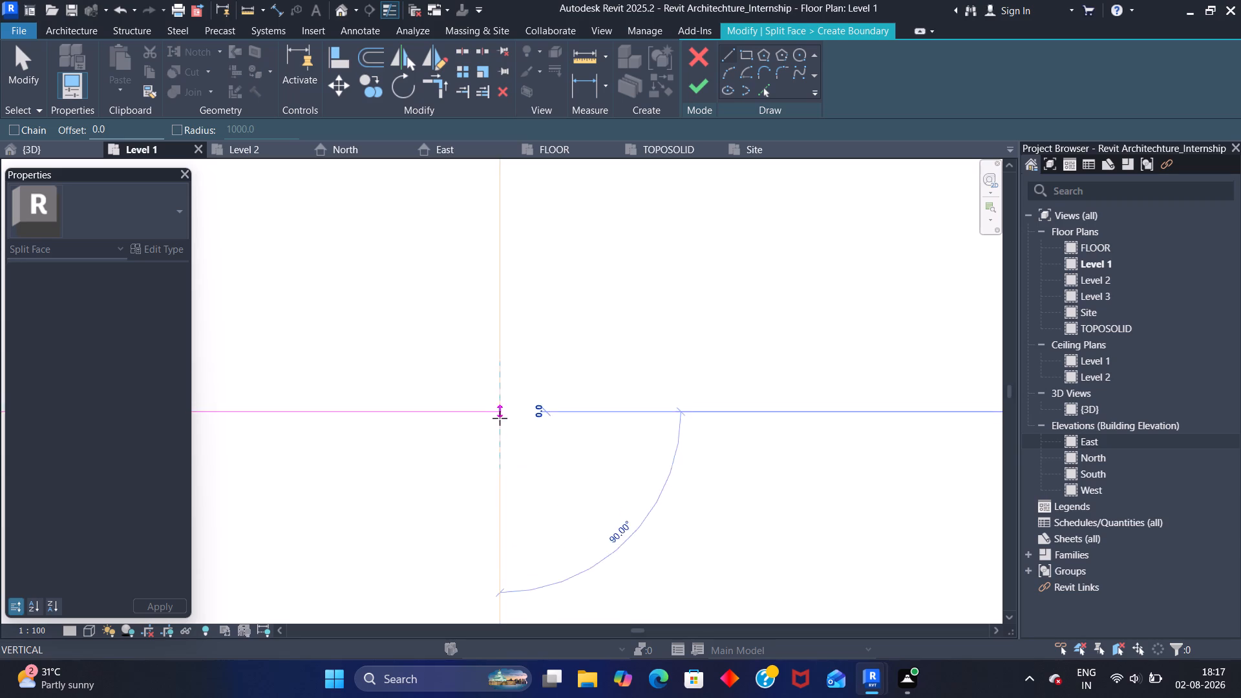
scroll(500, 418, "down", 20)
scroll(500, 418, "down", 12)
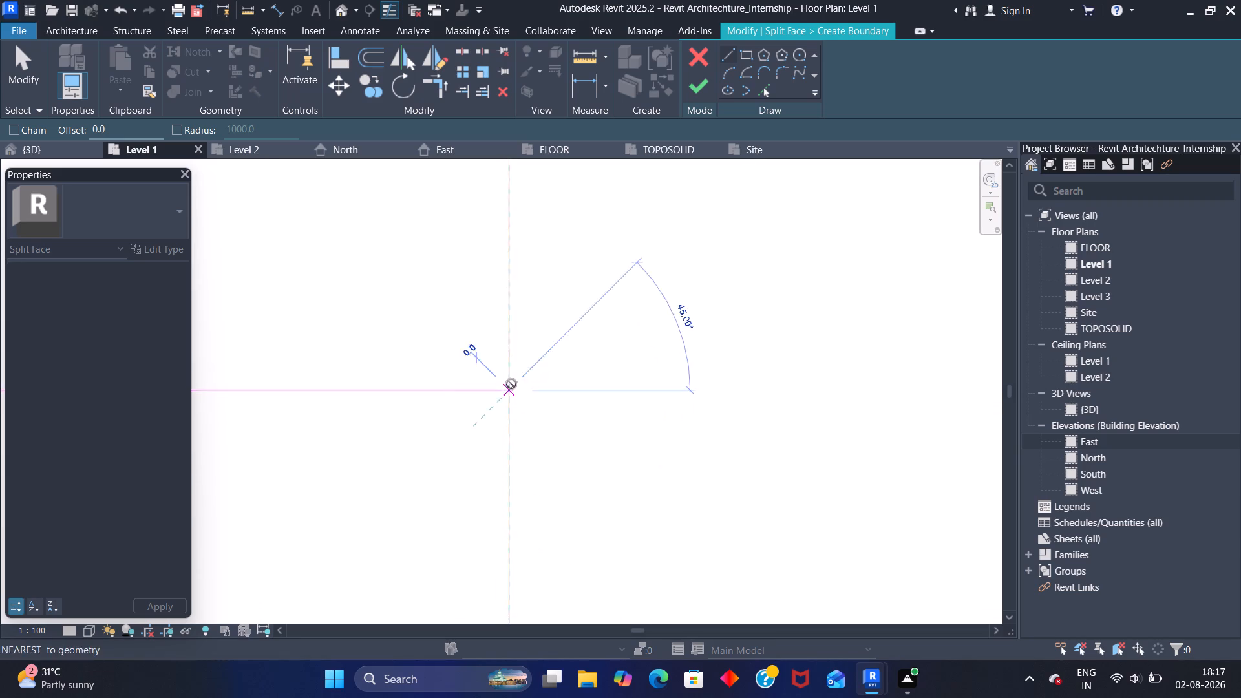
scroll(511, 384, "down", 20)
scroll(511, 384, "down", 1)
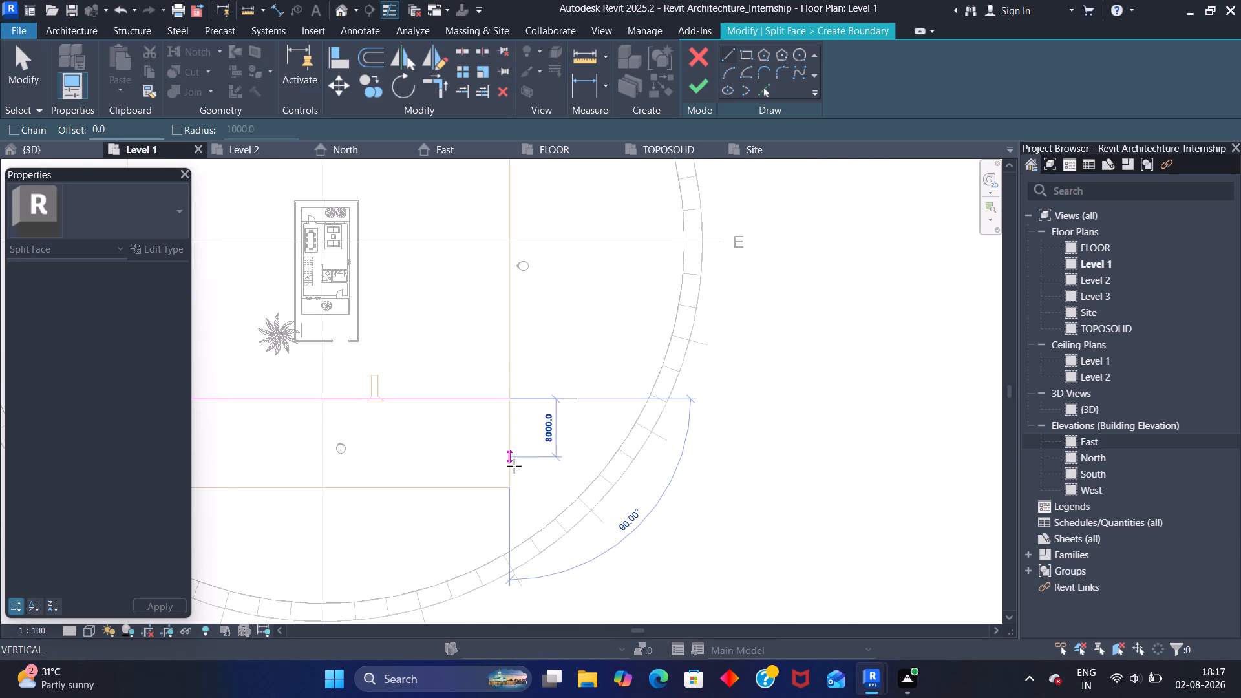
scroll(509, 476, "up", 15)
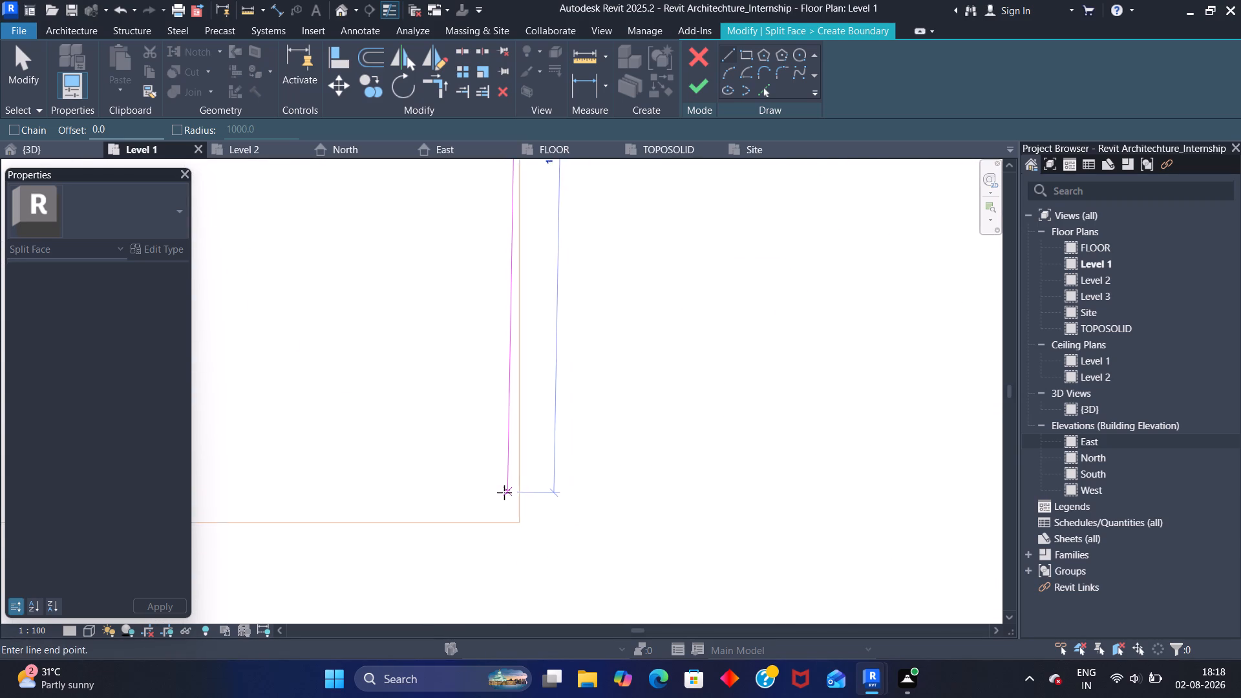
scroll(504, 492, "up", 5)
middle_click_drag(520, 512, 525, 414)
scroll(515, 429, "up", 9)
scroll(547, 476, "up", 1)
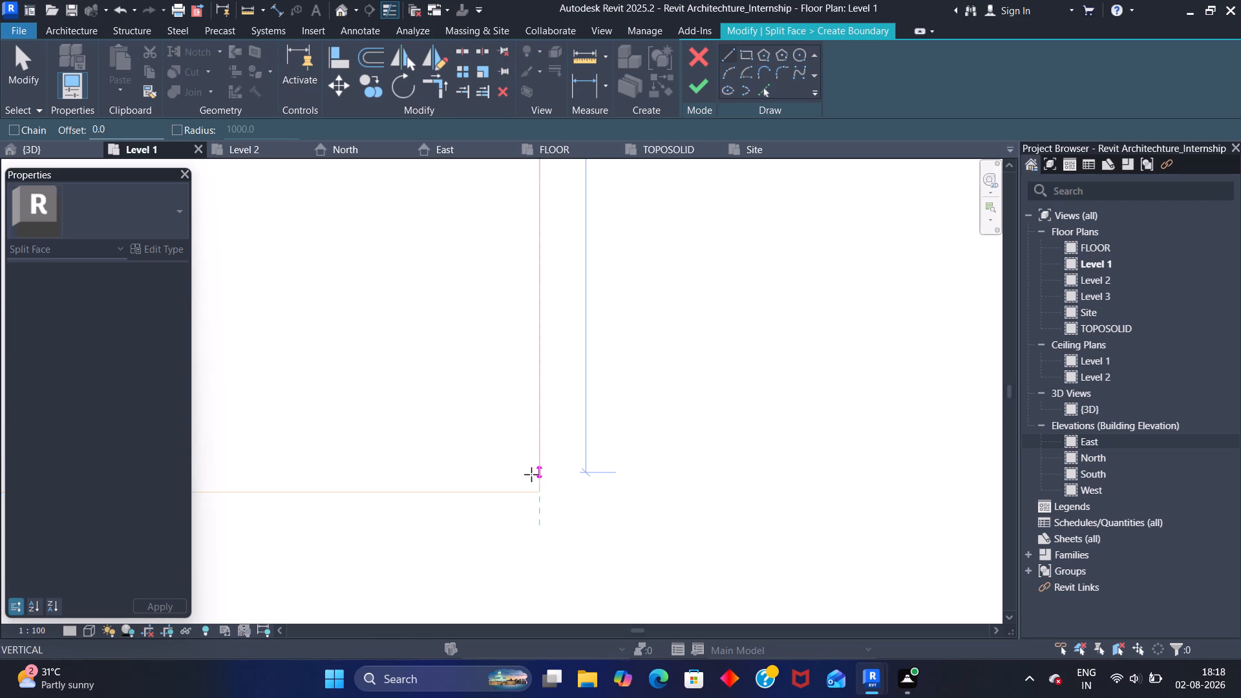
left_click(535, 476)
Sketch a horizontal split-face line from the east line's lower end, just above the toposolid's south edge, to just inside its west edge.
left_click(539, 474)
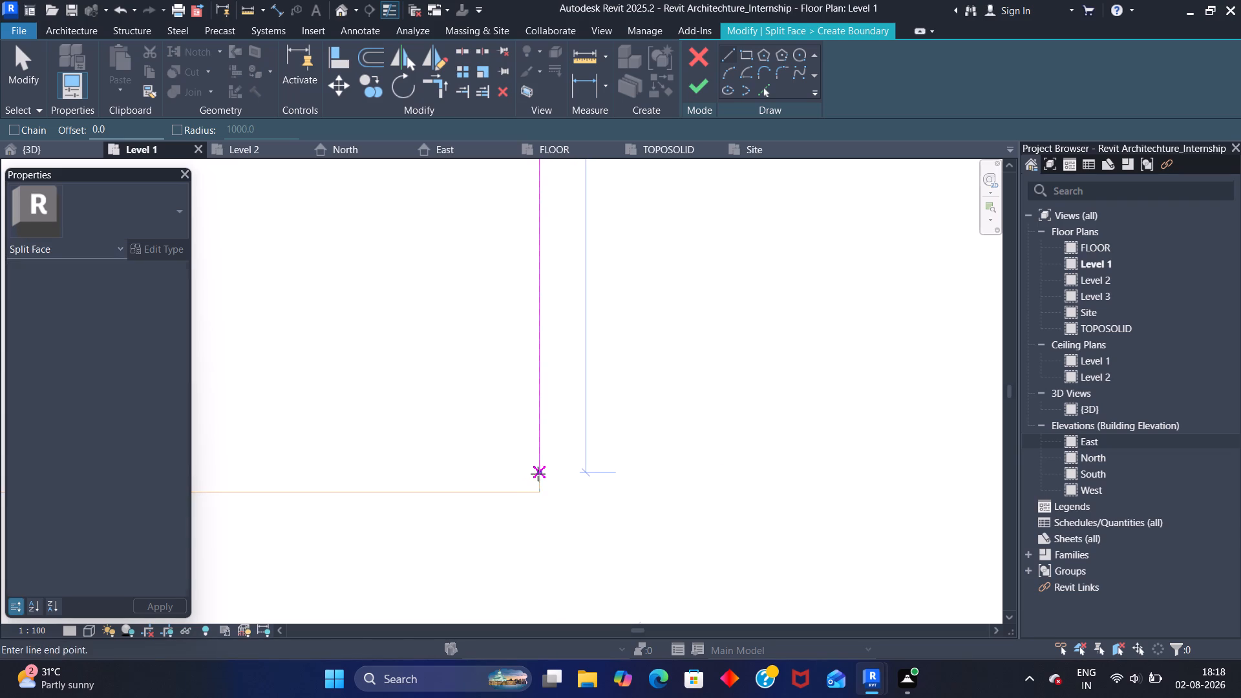
scroll(422, 472, "down", 14)
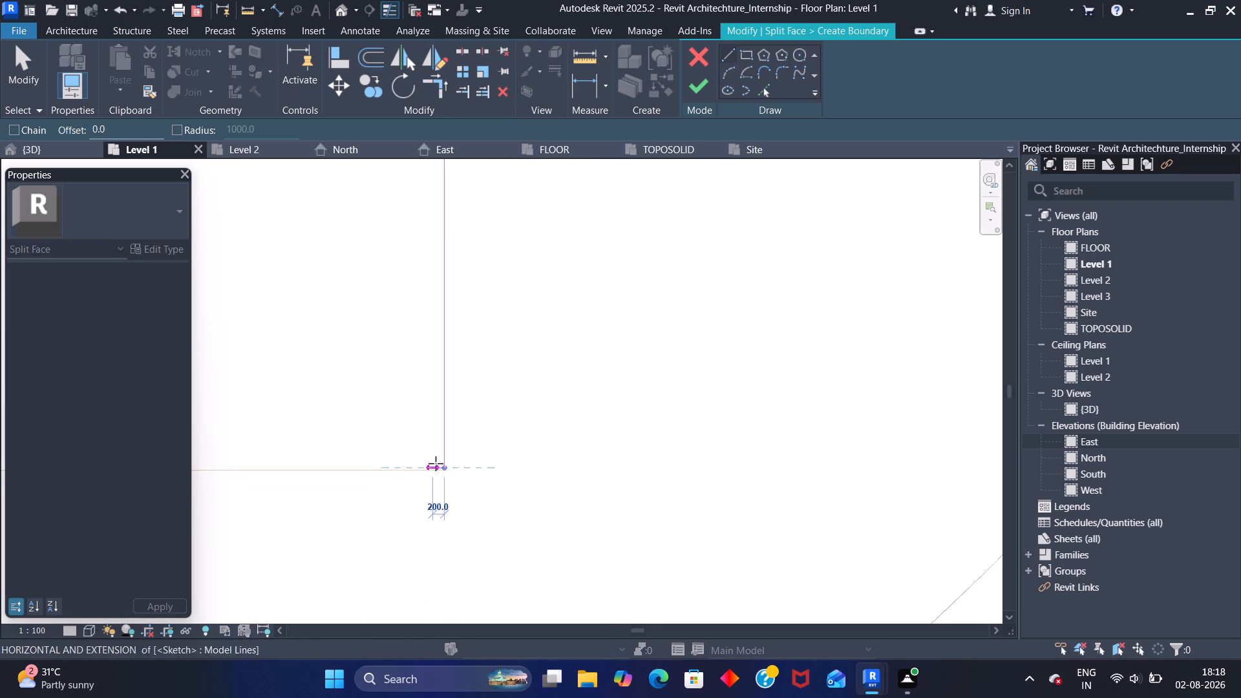
scroll(436, 463, "down", 17)
middle_click_drag(387, 442, 609, 372)
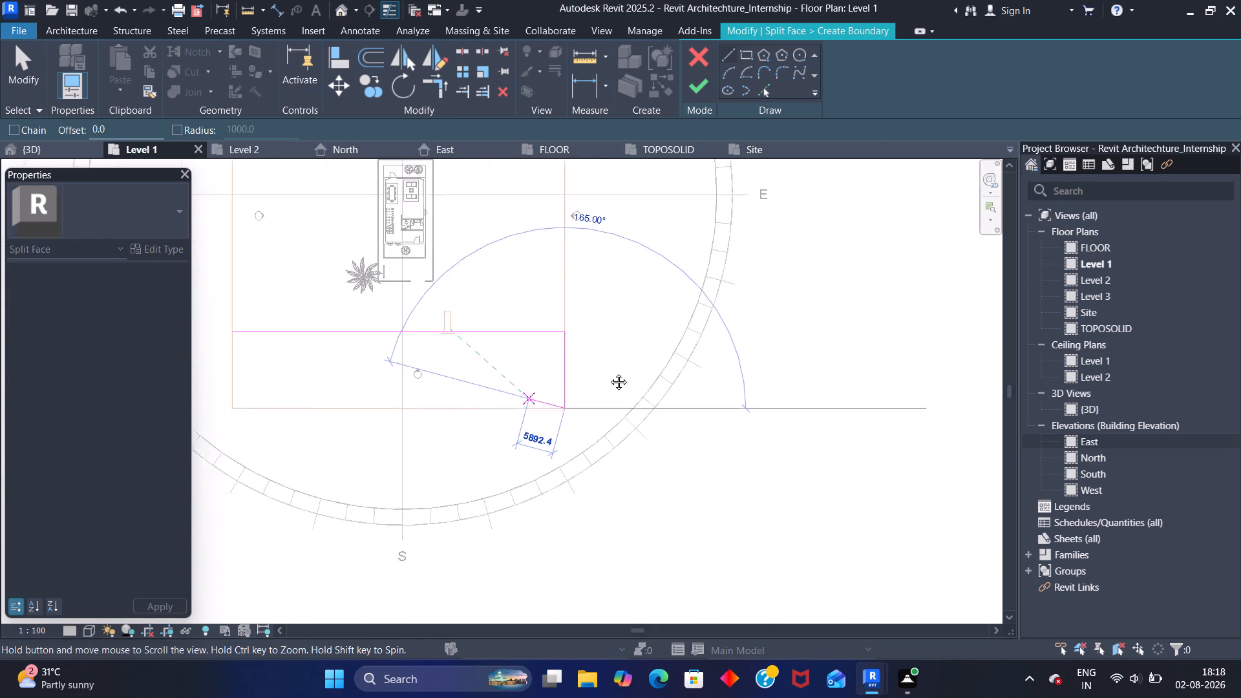
middle_click_drag(609, 372, 752, 338)
scroll(500, 341, "up", 9)
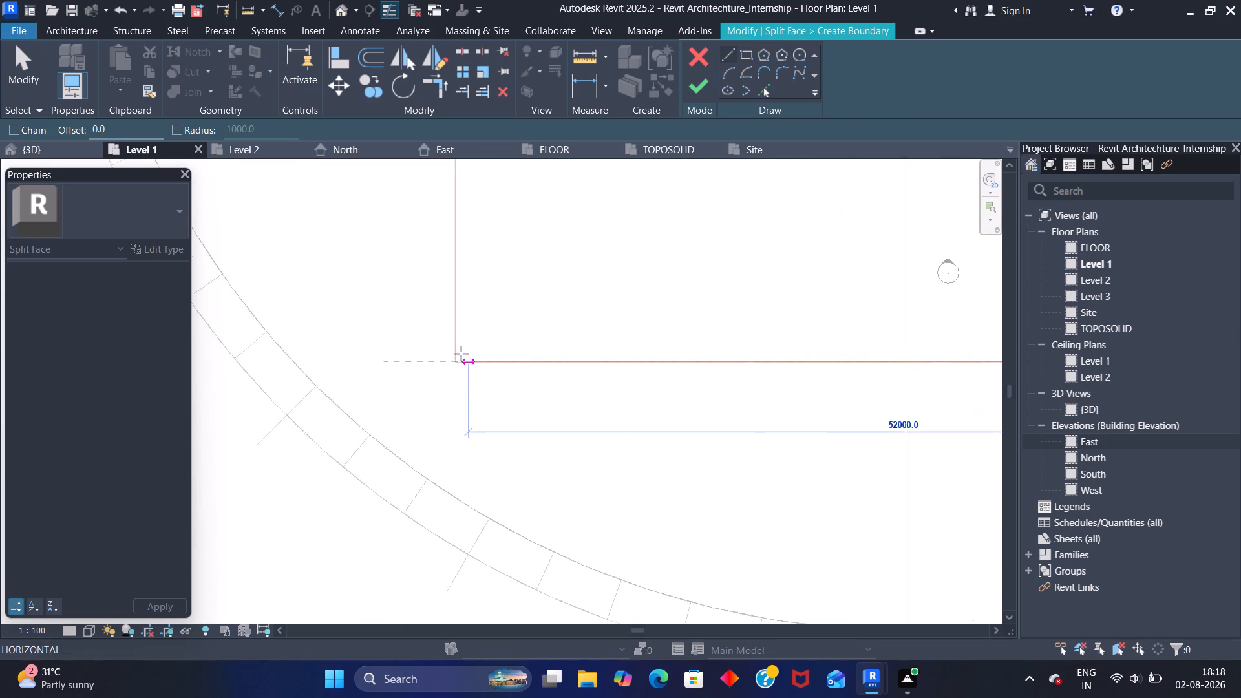
scroll(461, 354, "up", 20)
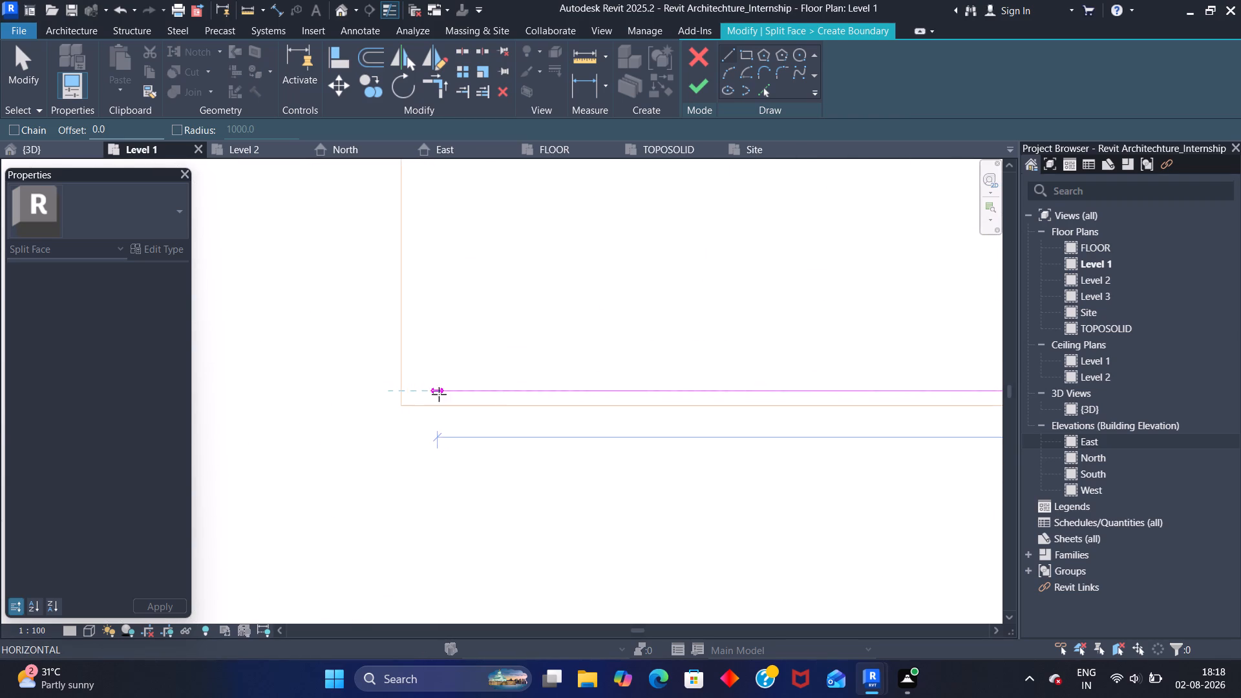
scroll(439, 394, "up", 15)
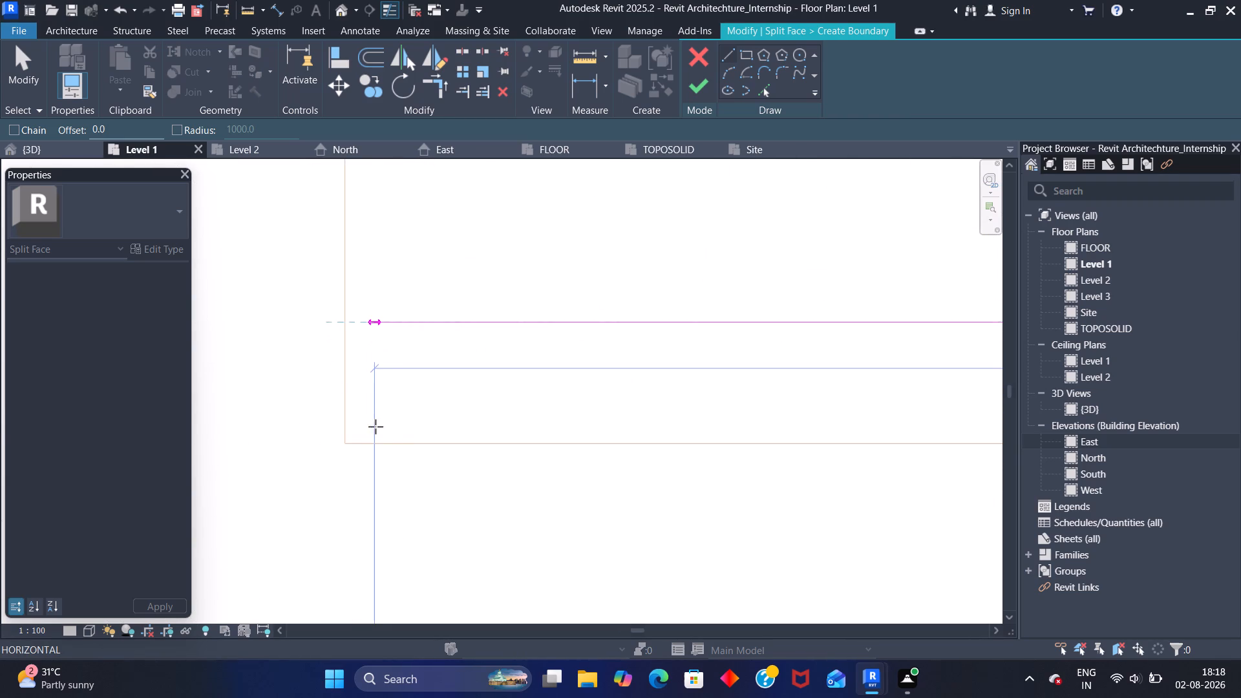
scroll(394, 482, "down", 8)
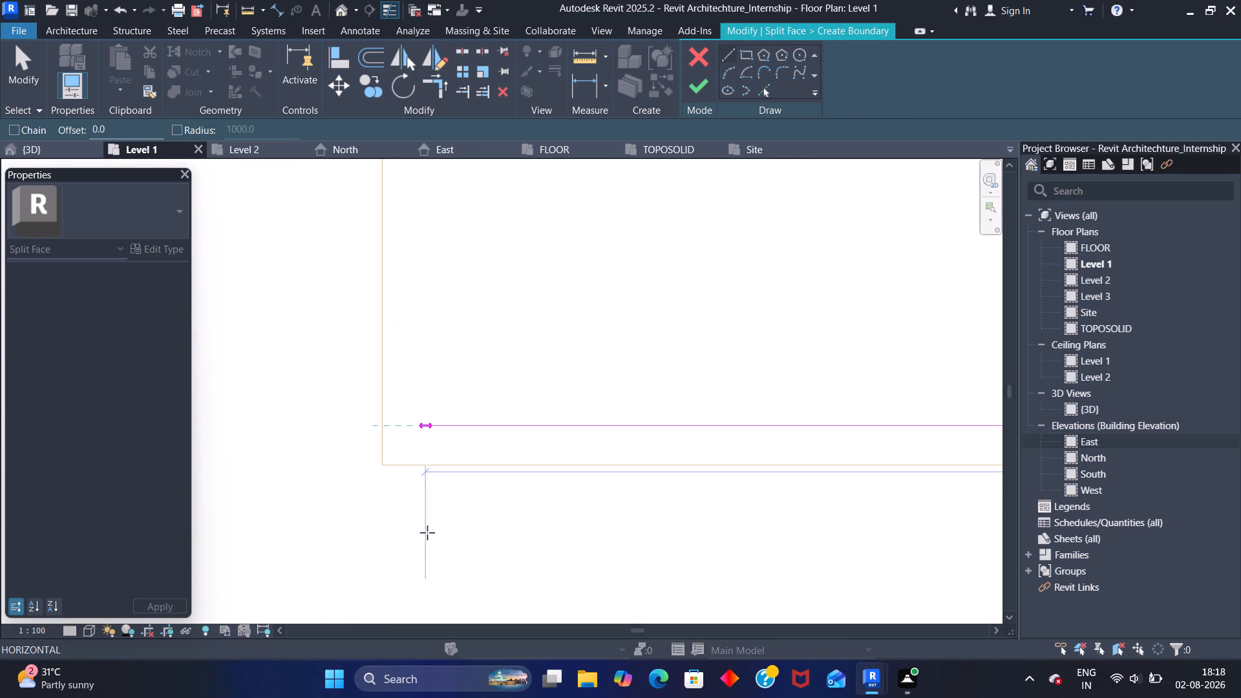
scroll(379, 443, "down", 1)
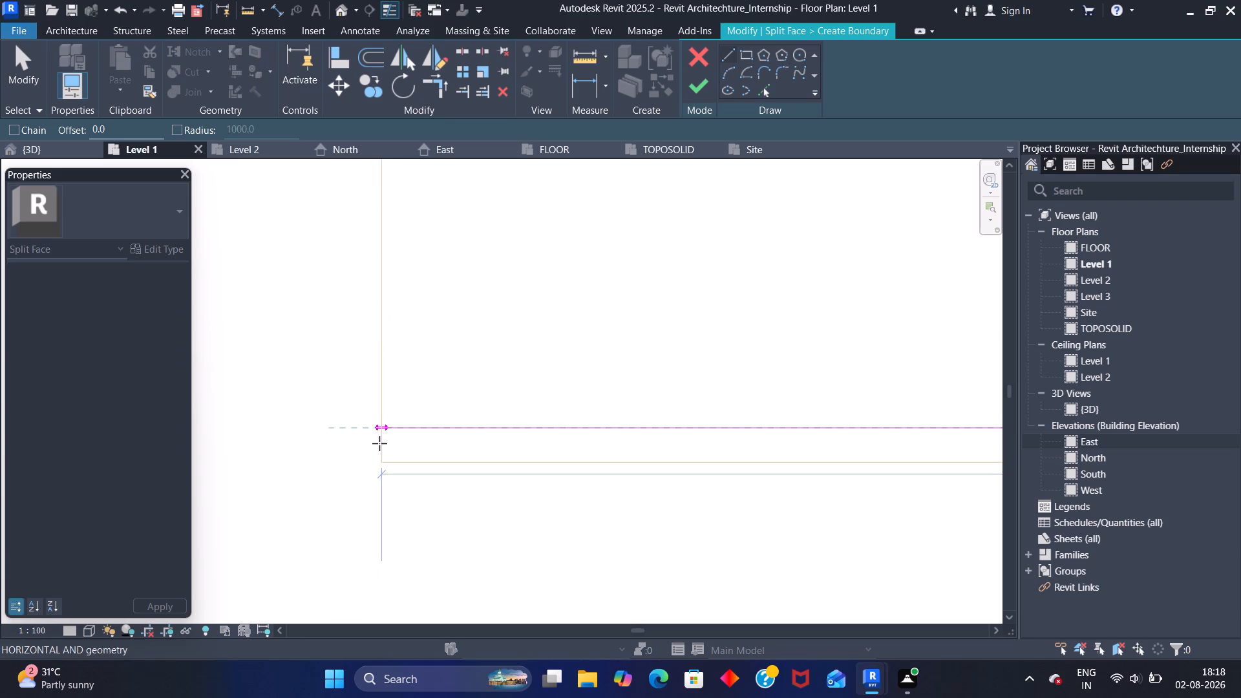
scroll(379, 443, "down", 1)
scroll(379, 432, "up", 14)
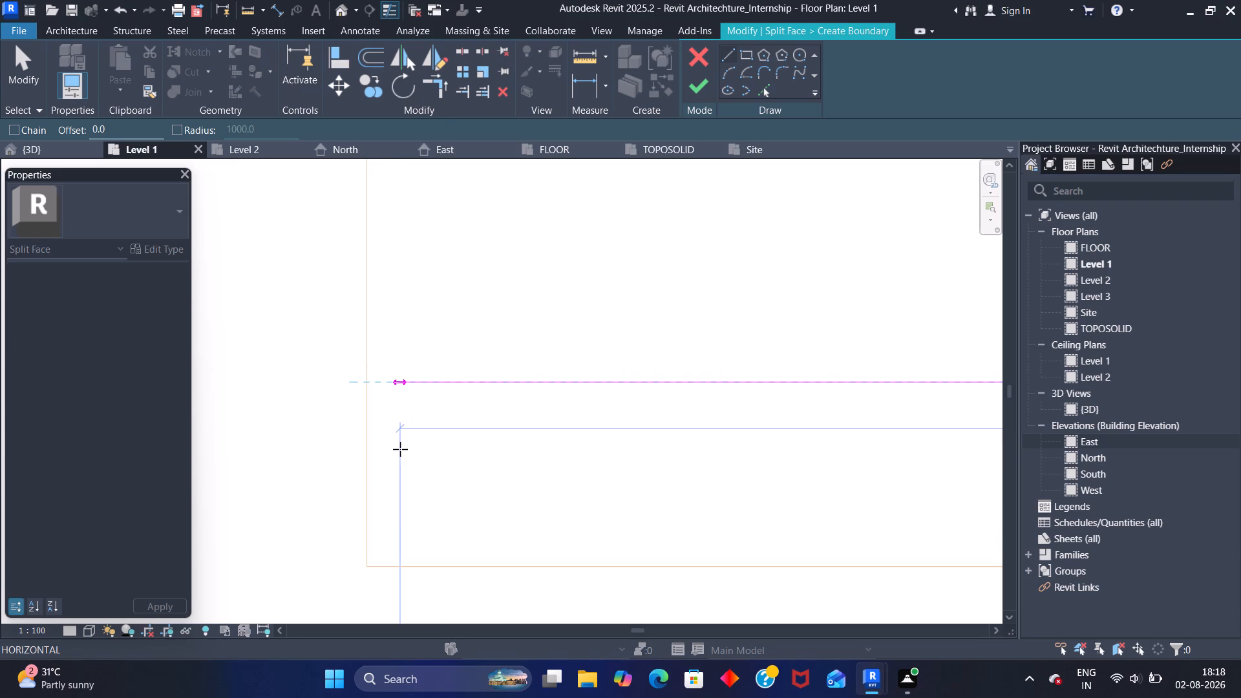
scroll(393, 578, "down", 12)
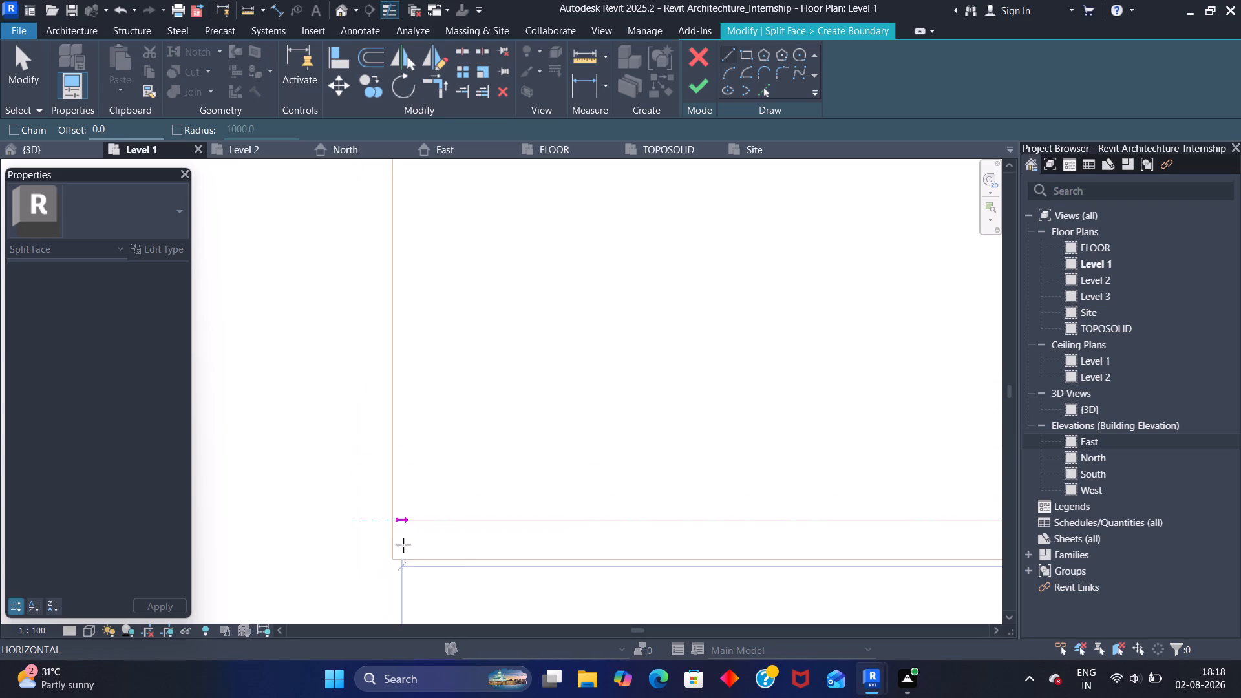
scroll(403, 545, "down", 16)
scroll(407, 540, "up", 6)
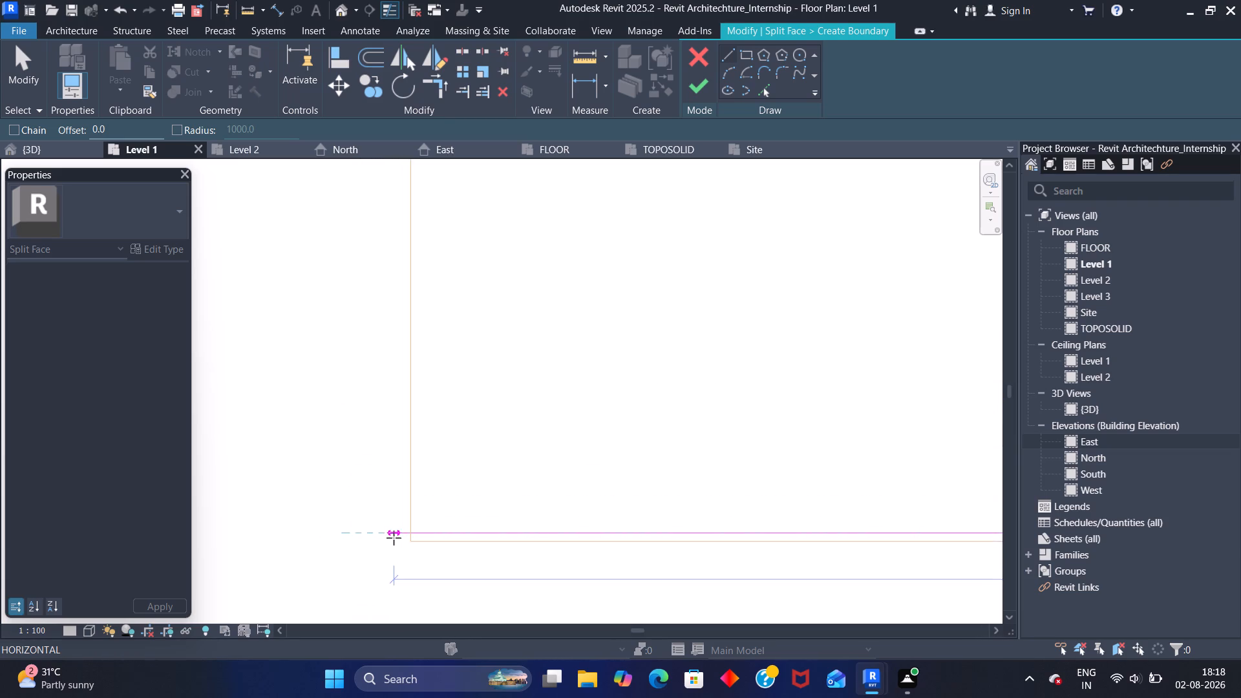
scroll(394, 538, "up", 20)
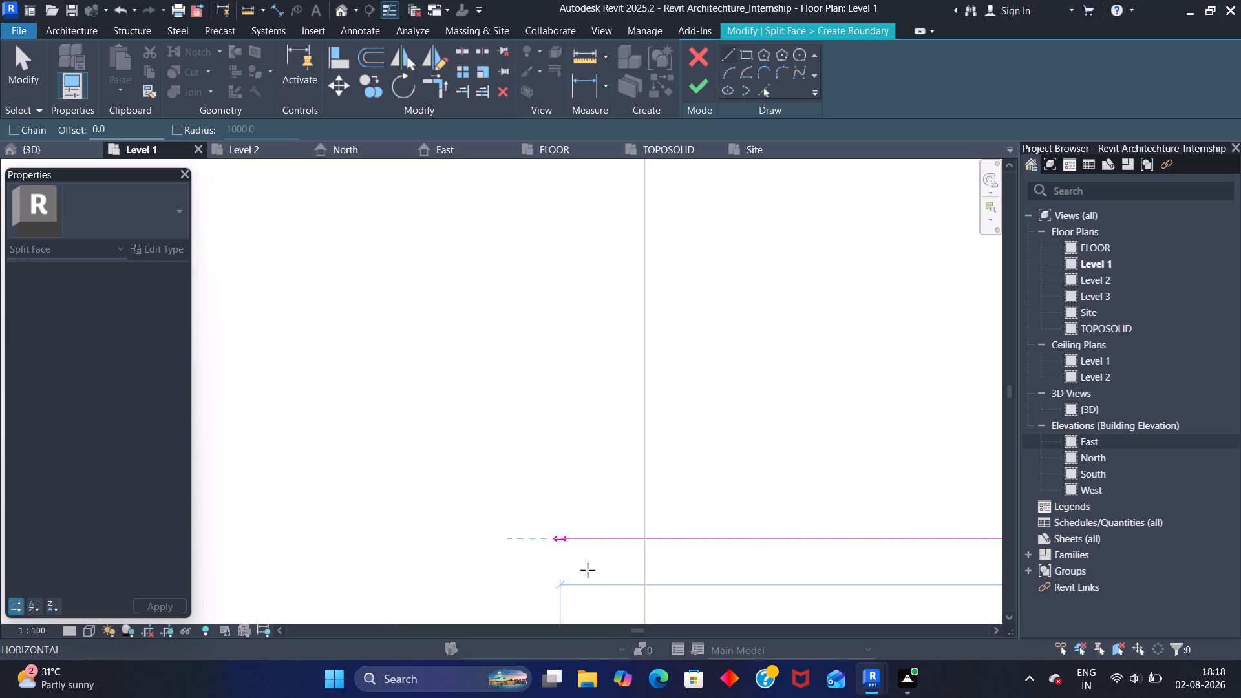
scroll(646, 551, "up", 17)
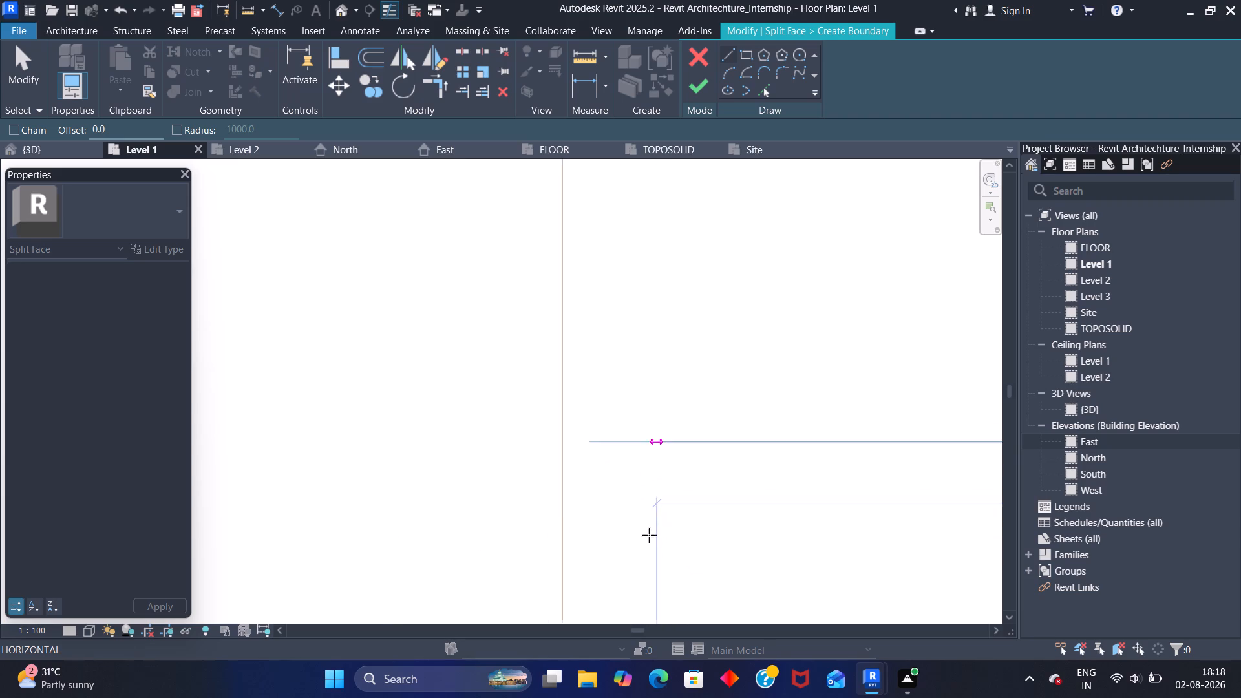
scroll(649, 535, "up", 7)
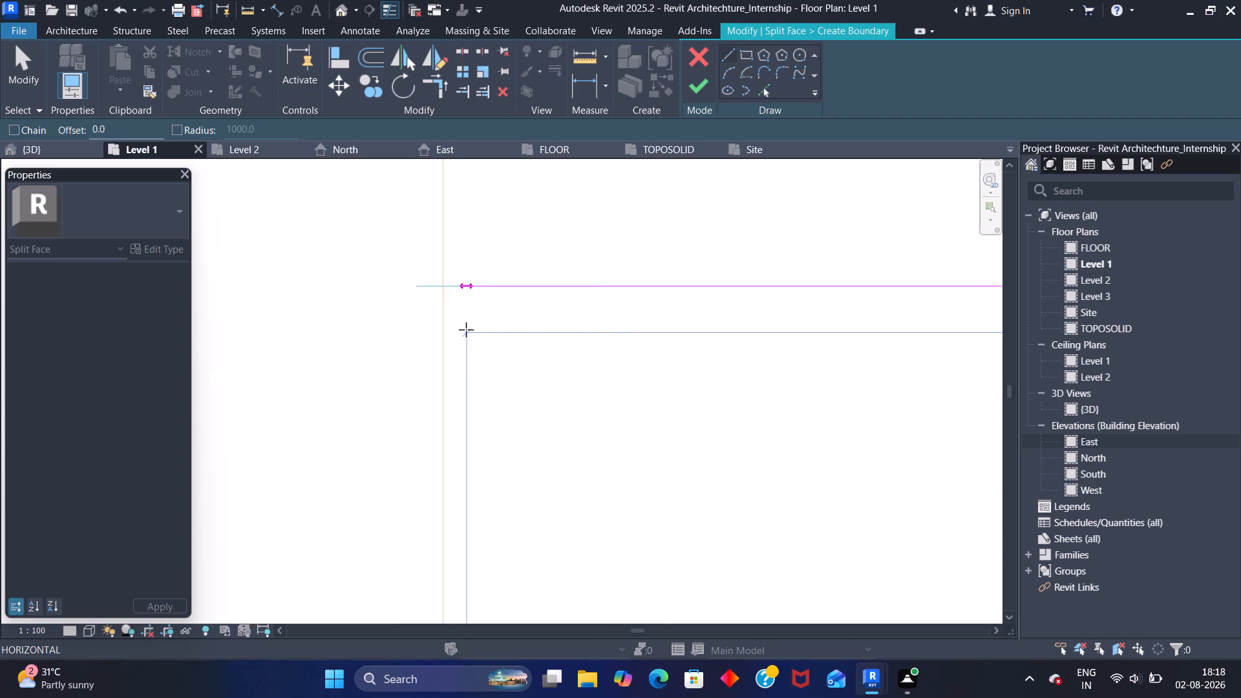
middle_click(461, 288)
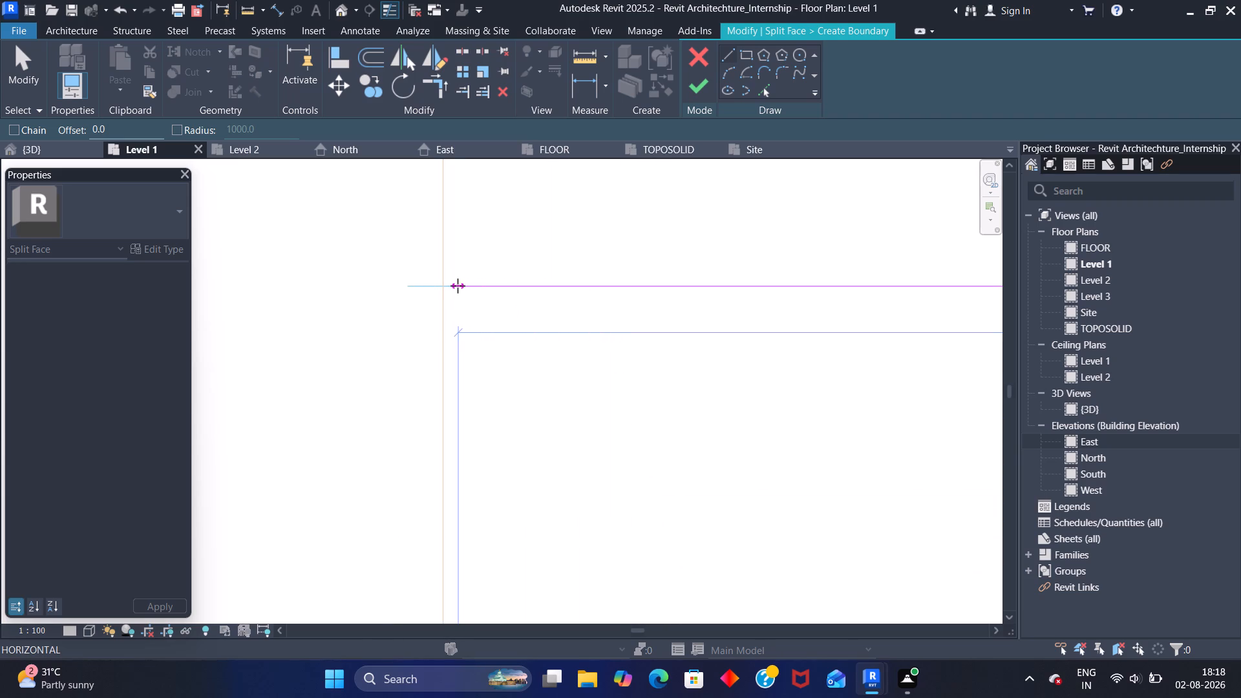
left_click(451, 284)
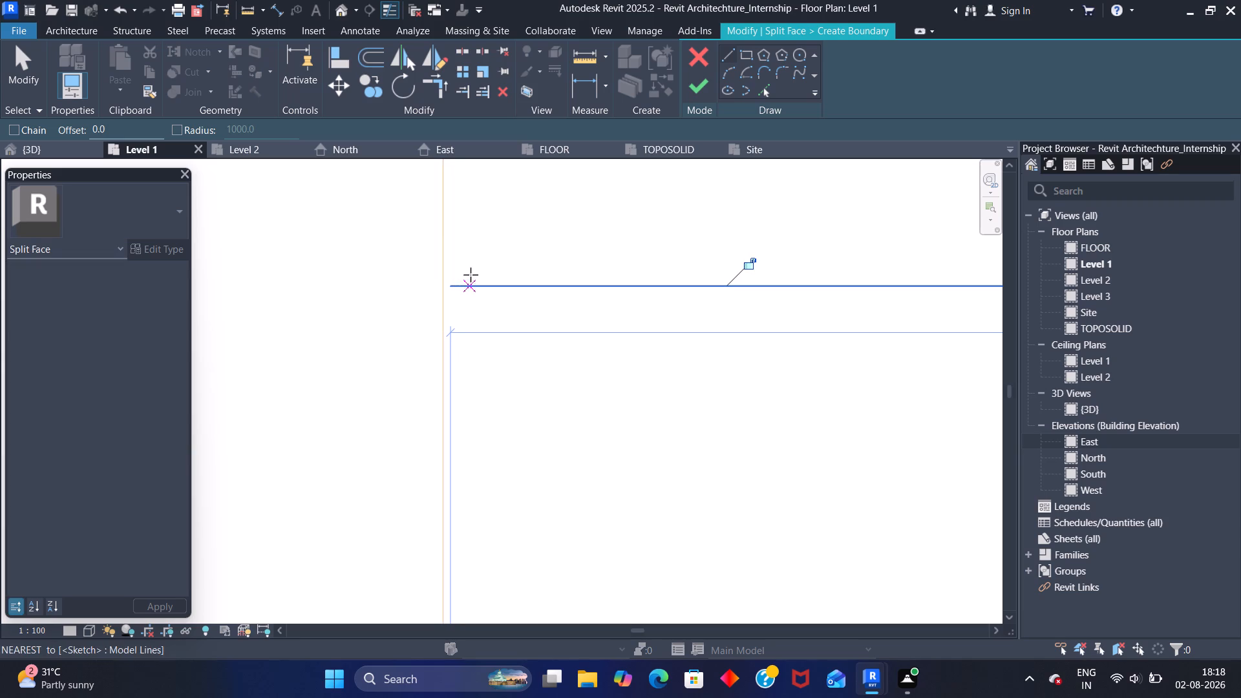
Close the split-face boundary with a vertical line up the toposolid's west edge to the upper horizontal line, and finish the sketch.
scroll(460, 259, "down", 4)
scroll(456, 271, "up", 5)
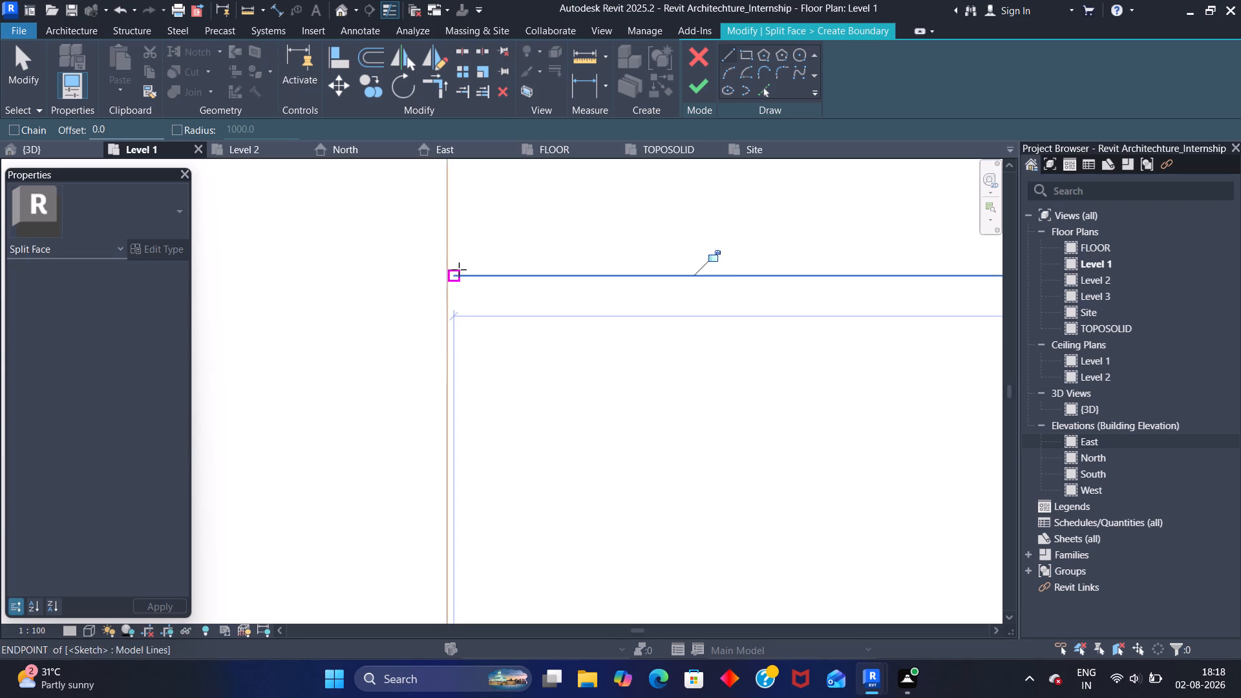
scroll(459, 270, "up", 2)
left_click(452, 280)
scroll(465, 246, "down", 8)
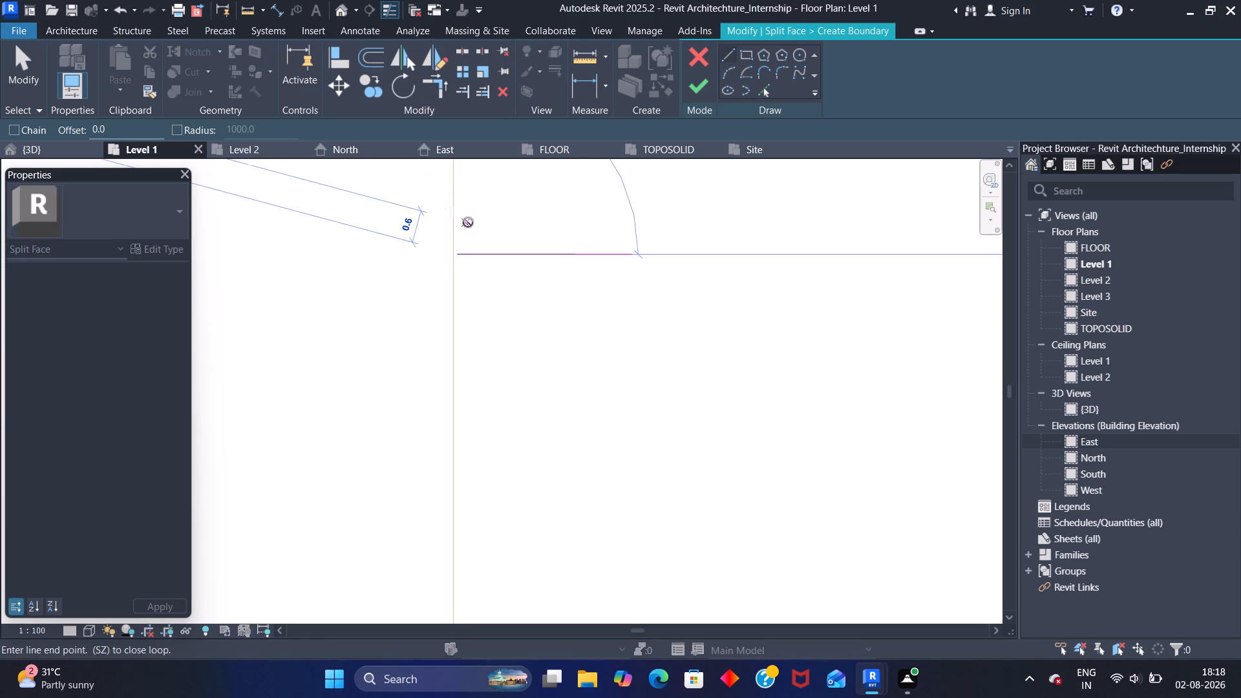
middle_click_drag(468, 222, 472, 496)
scroll(472, 496, "down", 20)
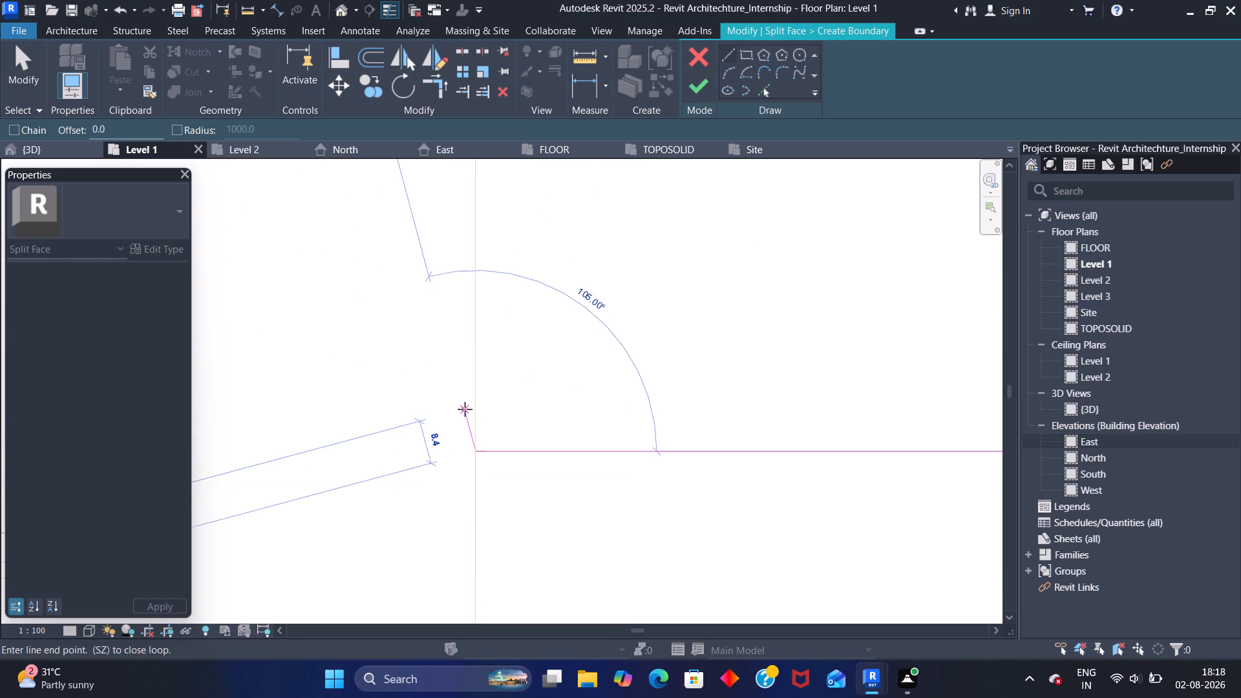
scroll(465, 409, "down", 20)
scroll(465, 409, "down", 9)
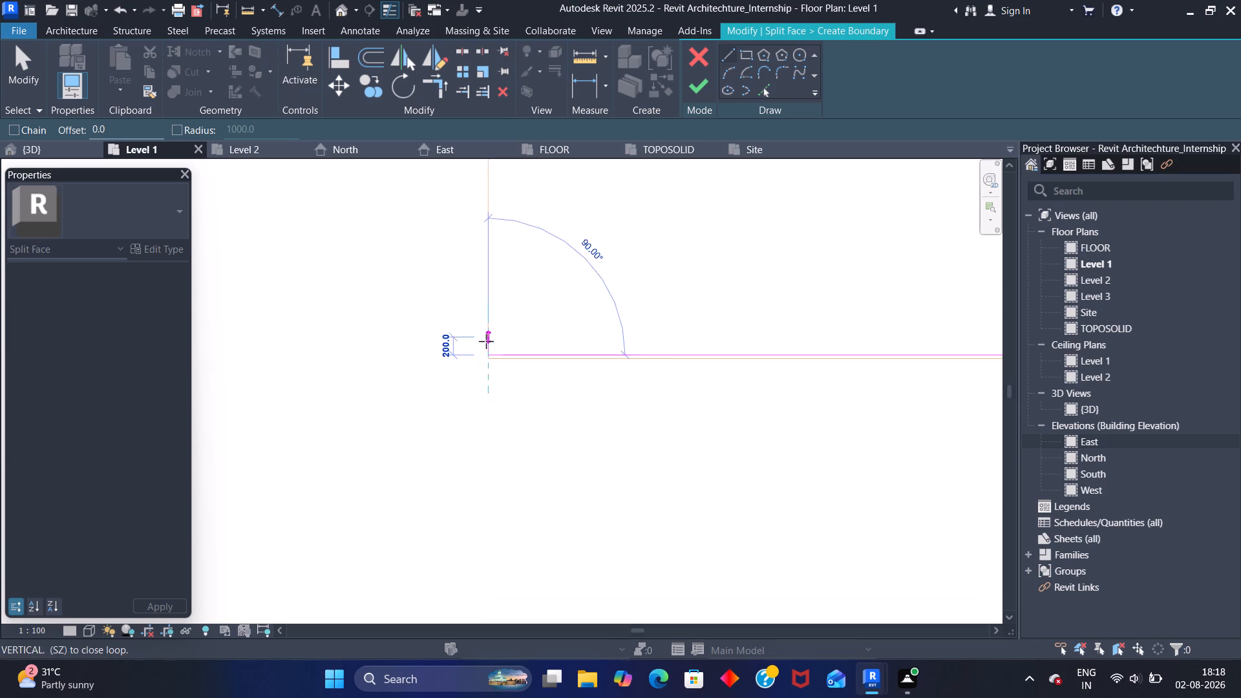
scroll(486, 341, "down", 18)
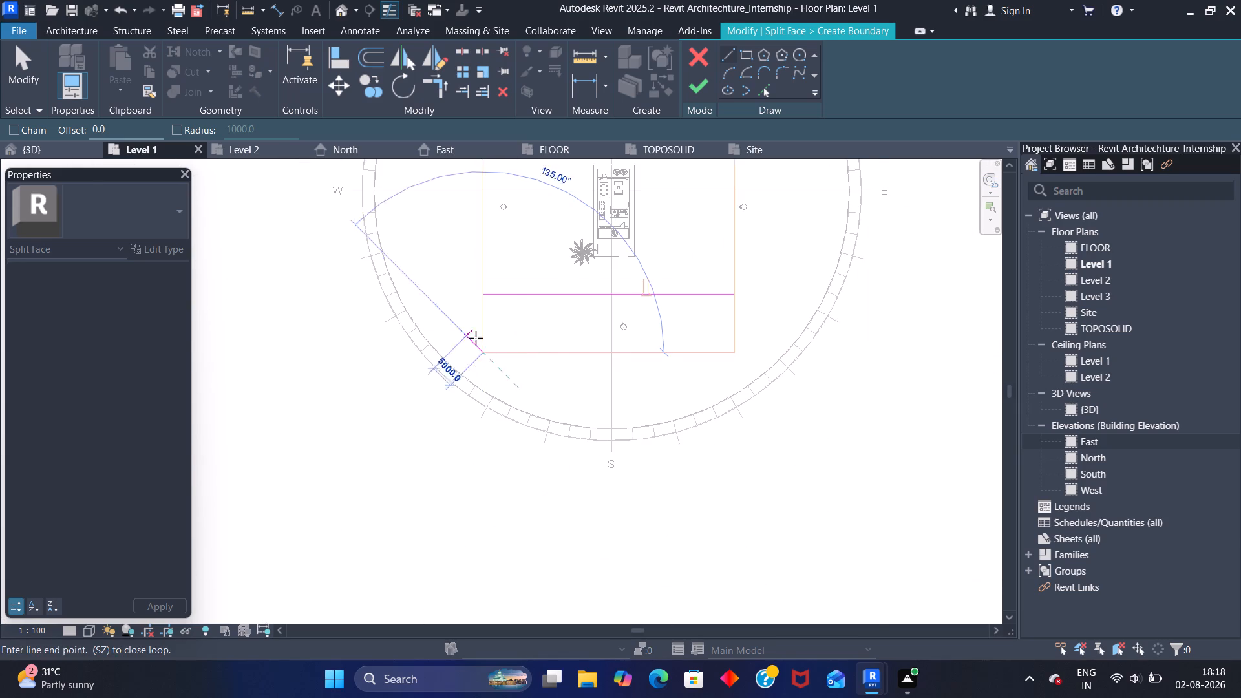
scroll(498, 299, "up", 20)
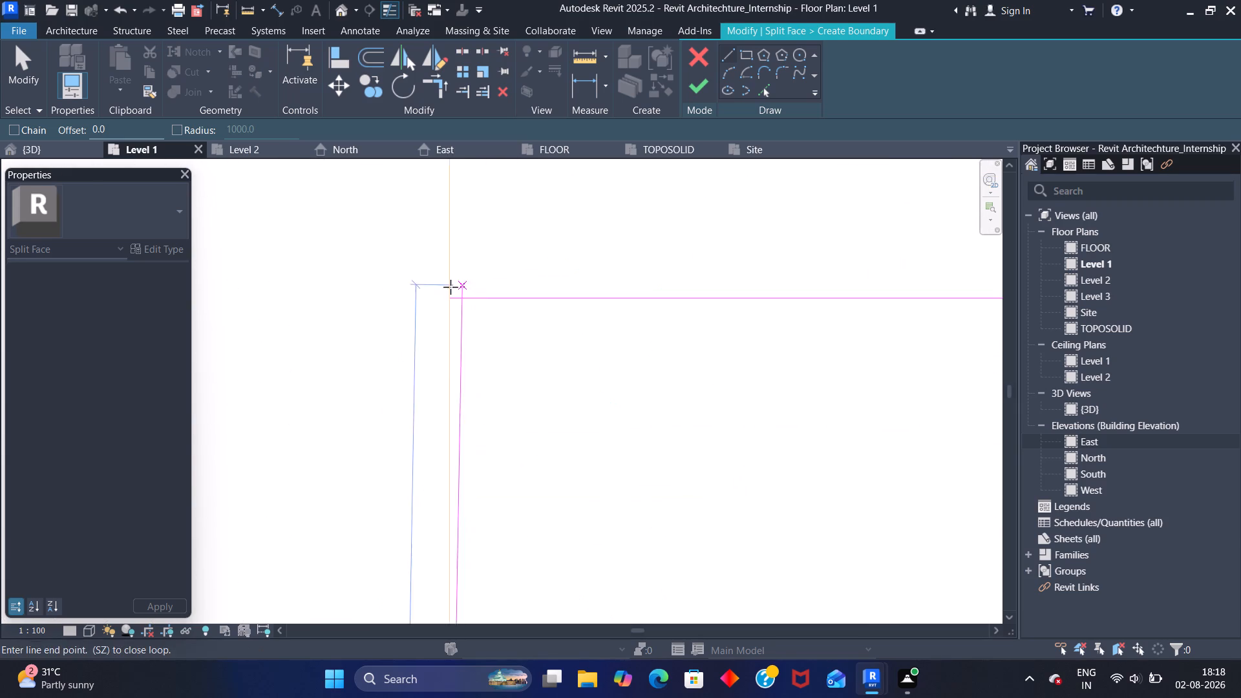
scroll(451, 287, "up", 20)
scroll(451, 287, "up", 5)
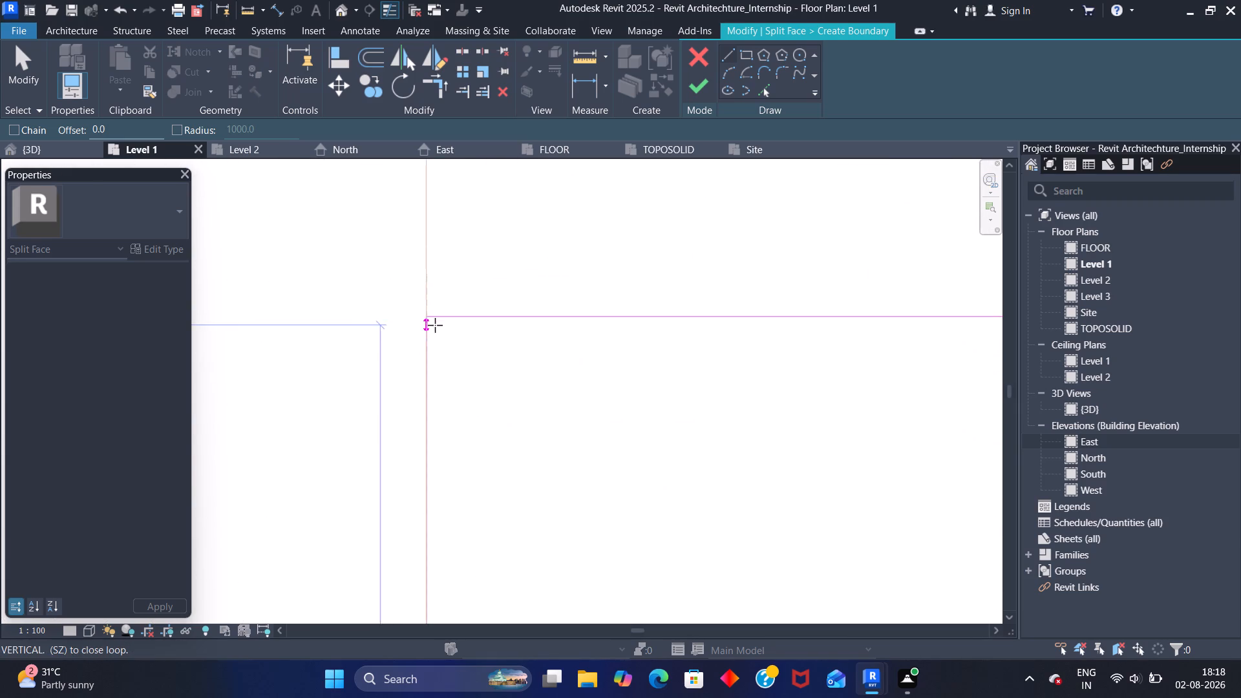
scroll(435, 325, "up", 20)
scroll(435, 325, "up", 4)
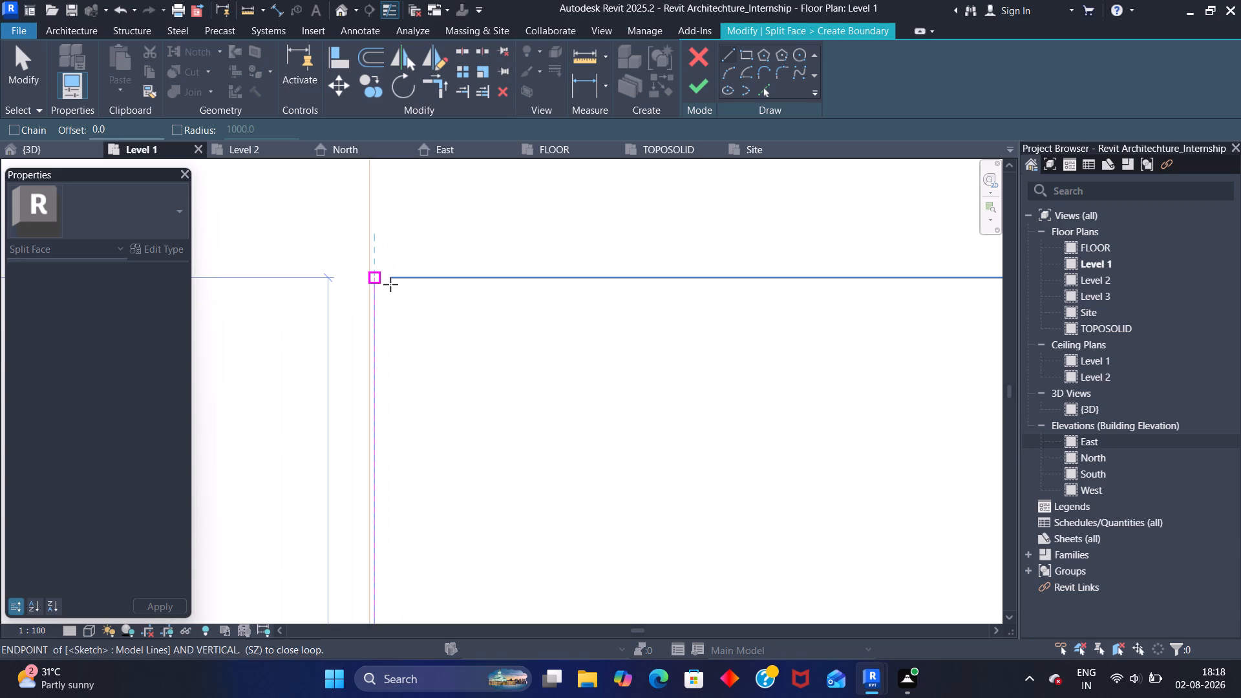
scroll(390, 284, "up", 7)
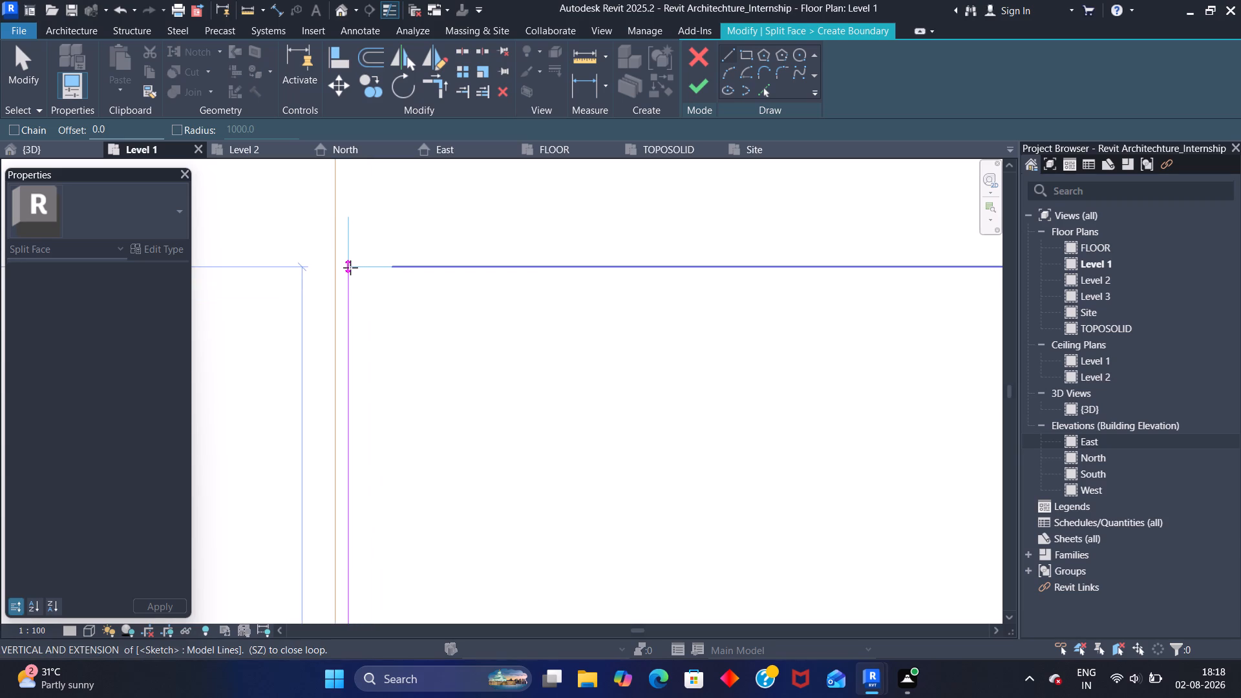
left_click(347, 268)
scroll(384, 312, "down", 3)
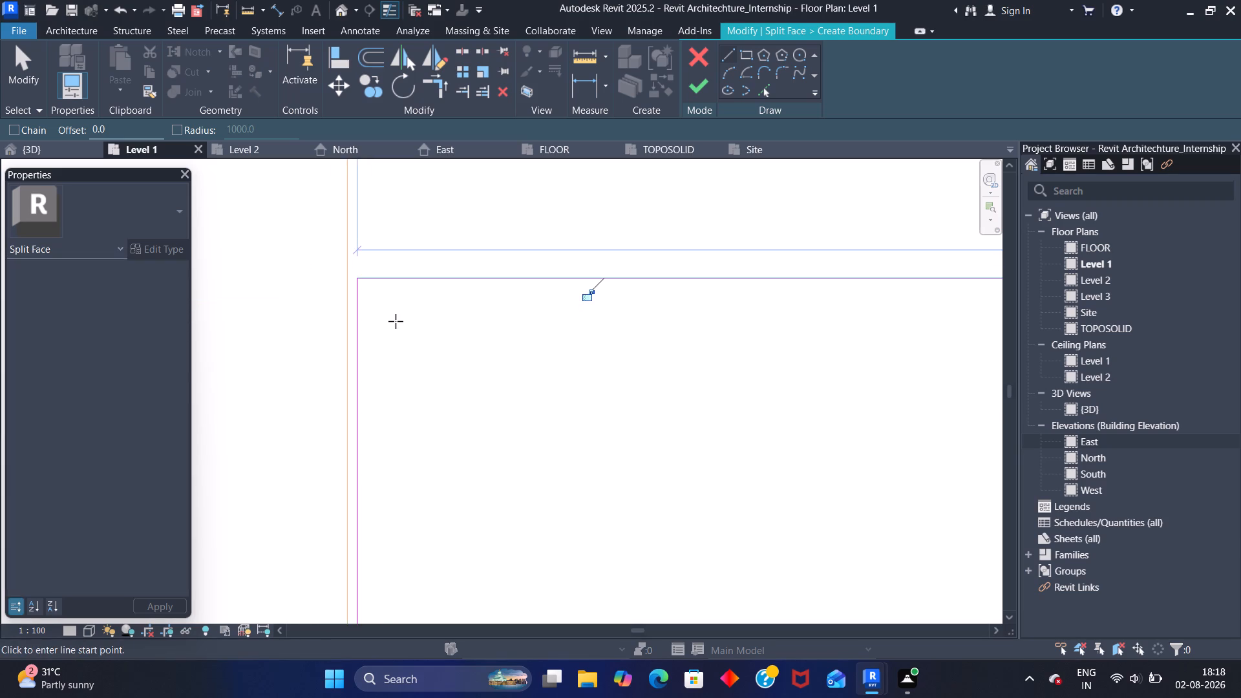
scroll(396, 321, "down", 17)
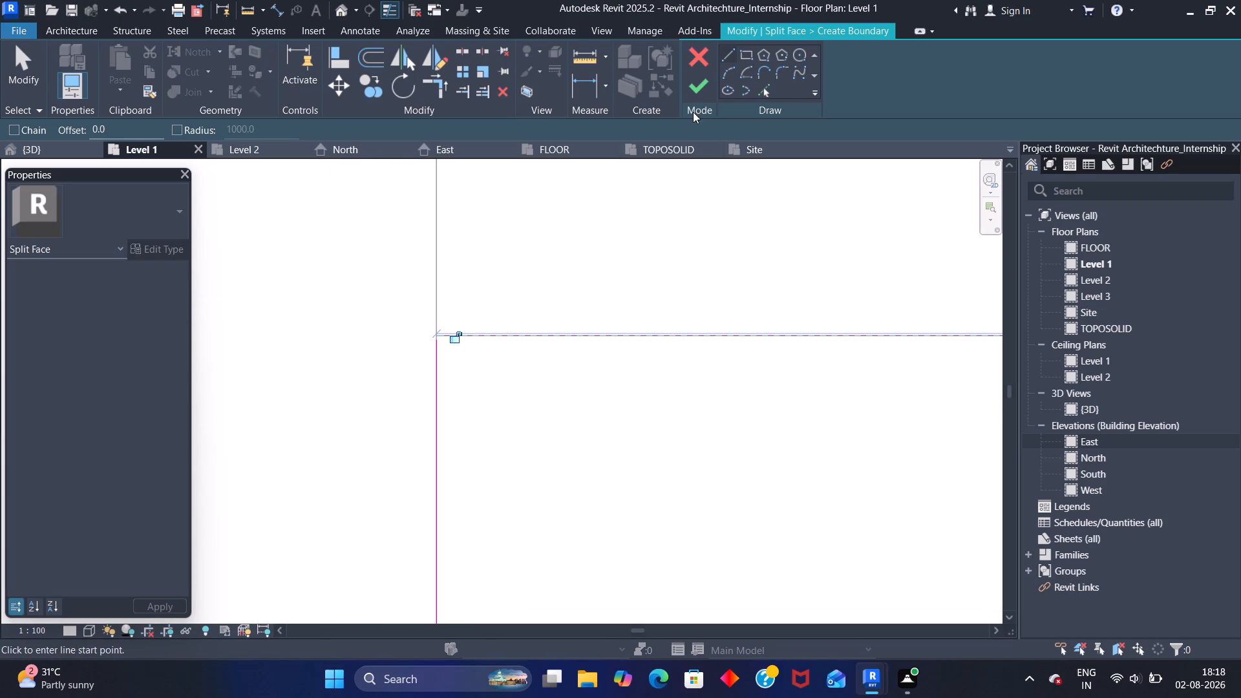
left_click(699, 86)
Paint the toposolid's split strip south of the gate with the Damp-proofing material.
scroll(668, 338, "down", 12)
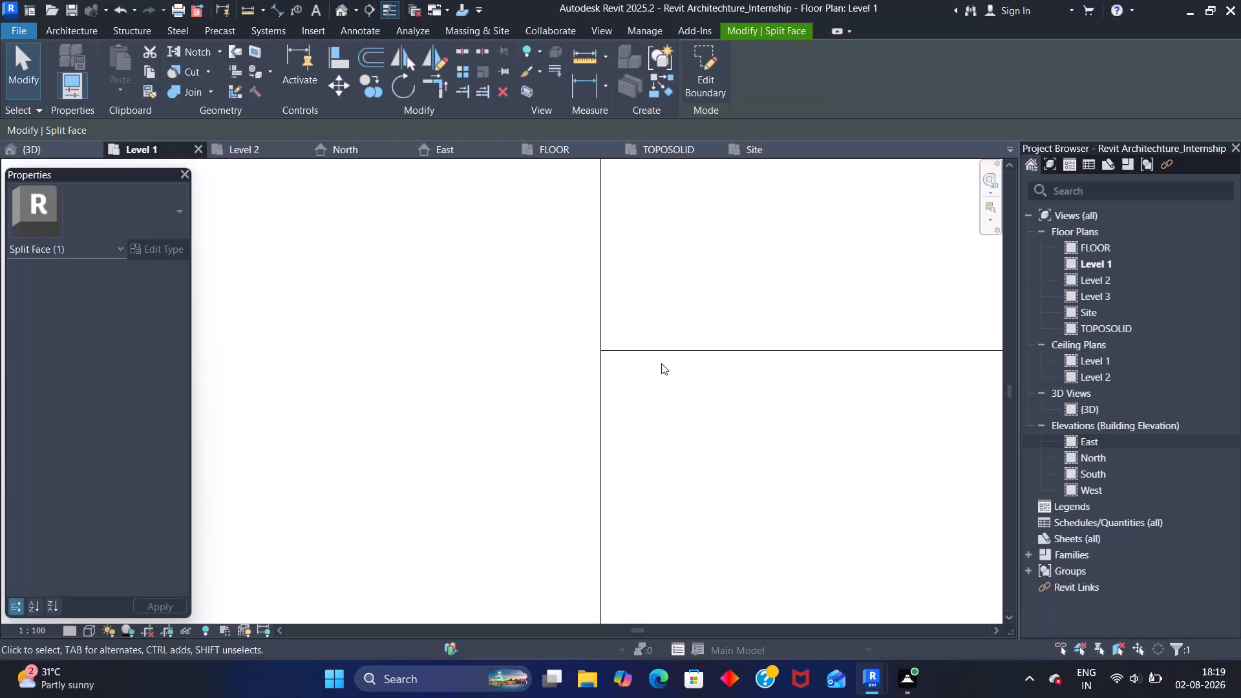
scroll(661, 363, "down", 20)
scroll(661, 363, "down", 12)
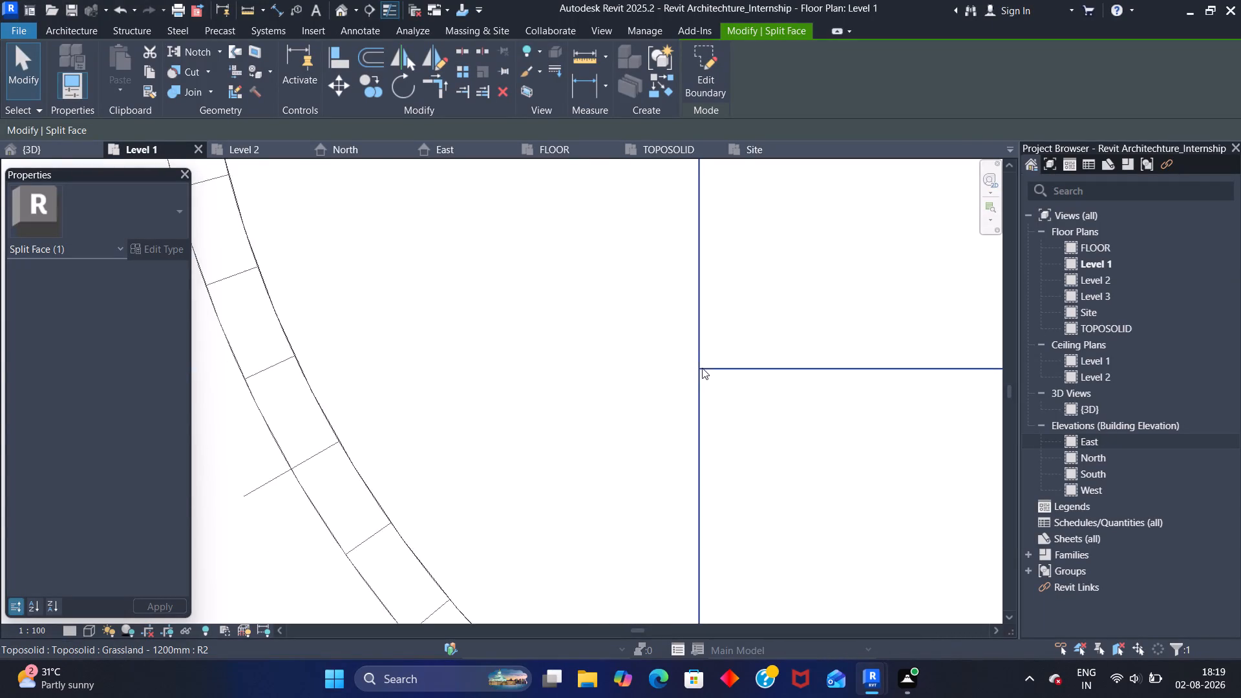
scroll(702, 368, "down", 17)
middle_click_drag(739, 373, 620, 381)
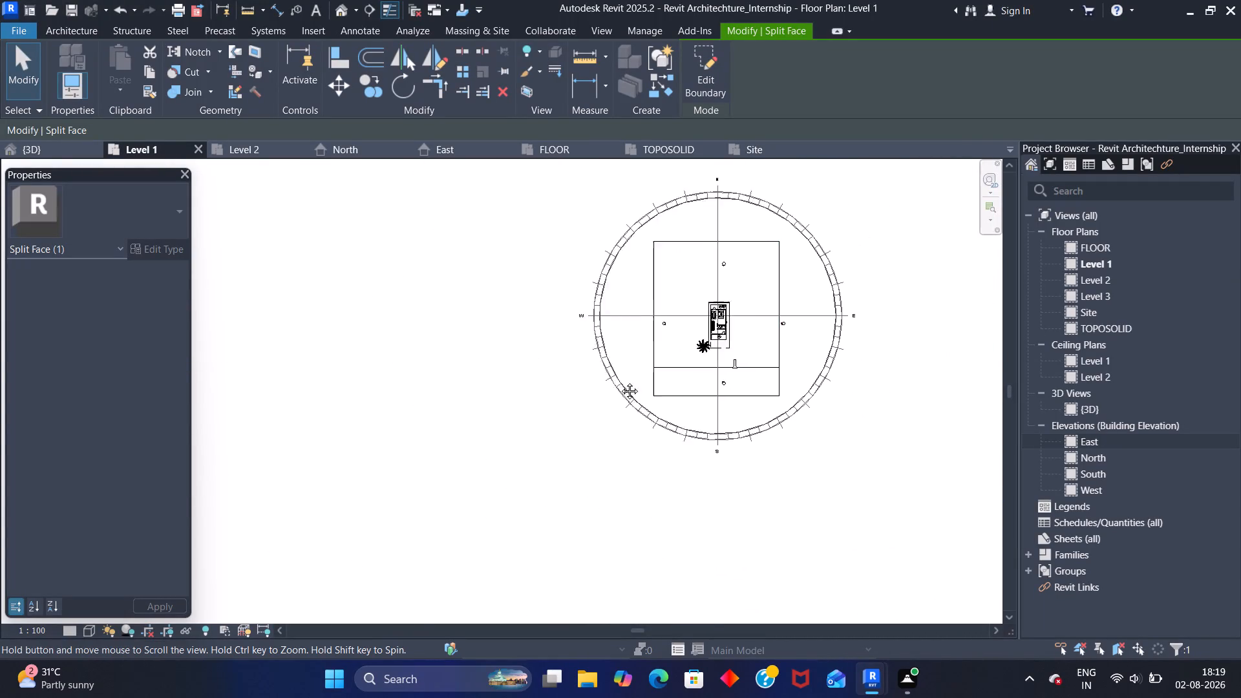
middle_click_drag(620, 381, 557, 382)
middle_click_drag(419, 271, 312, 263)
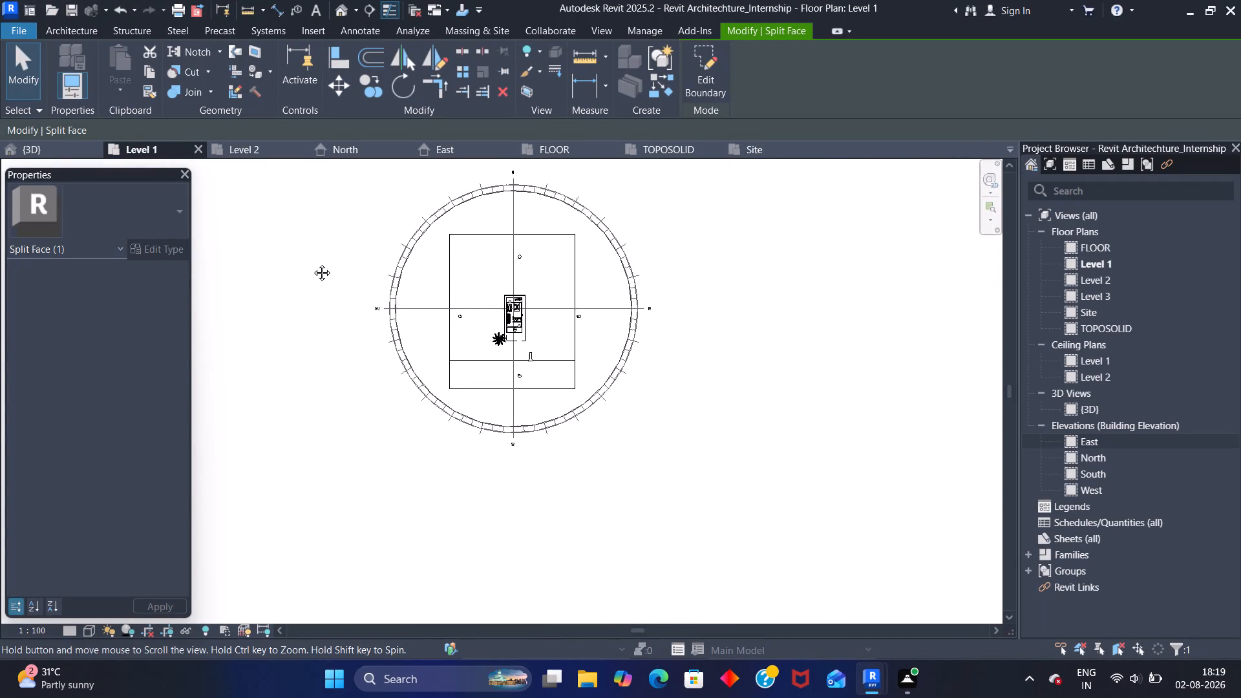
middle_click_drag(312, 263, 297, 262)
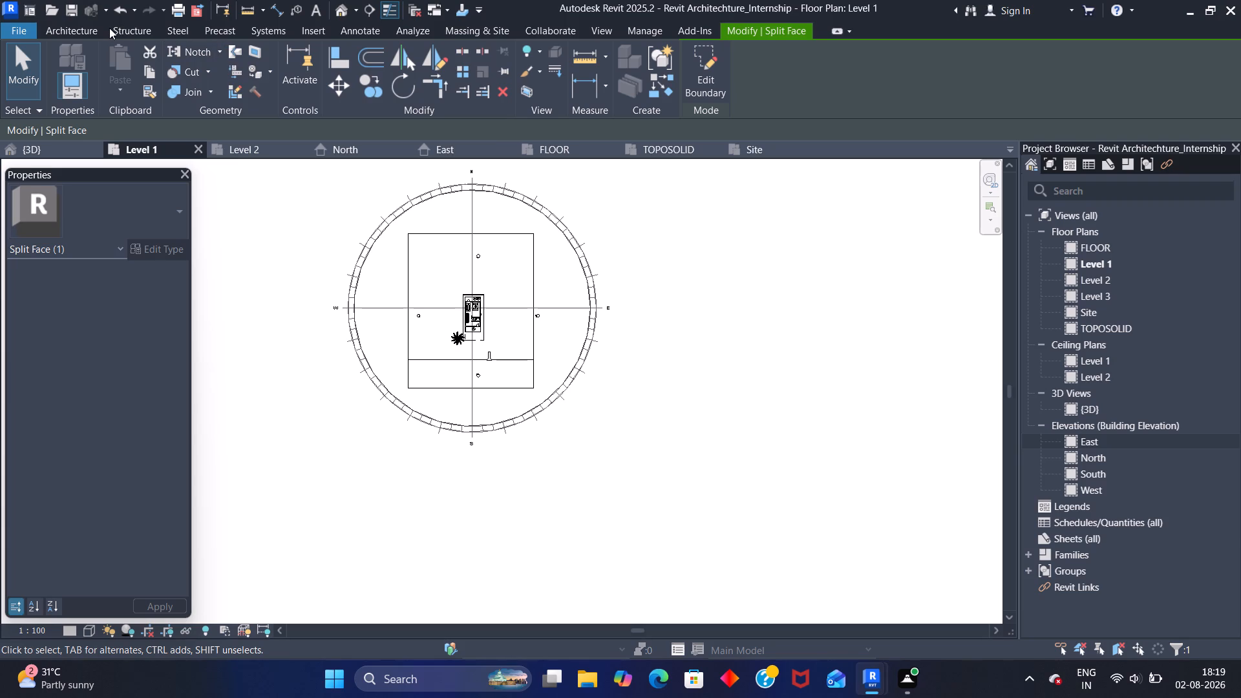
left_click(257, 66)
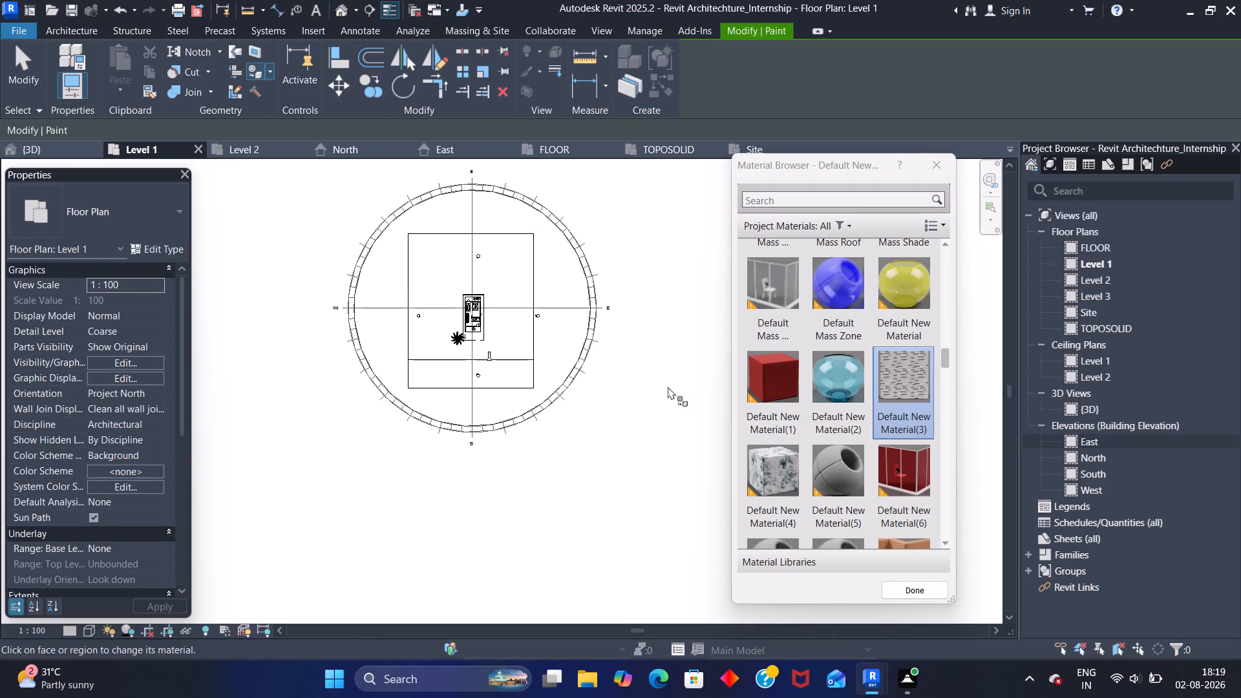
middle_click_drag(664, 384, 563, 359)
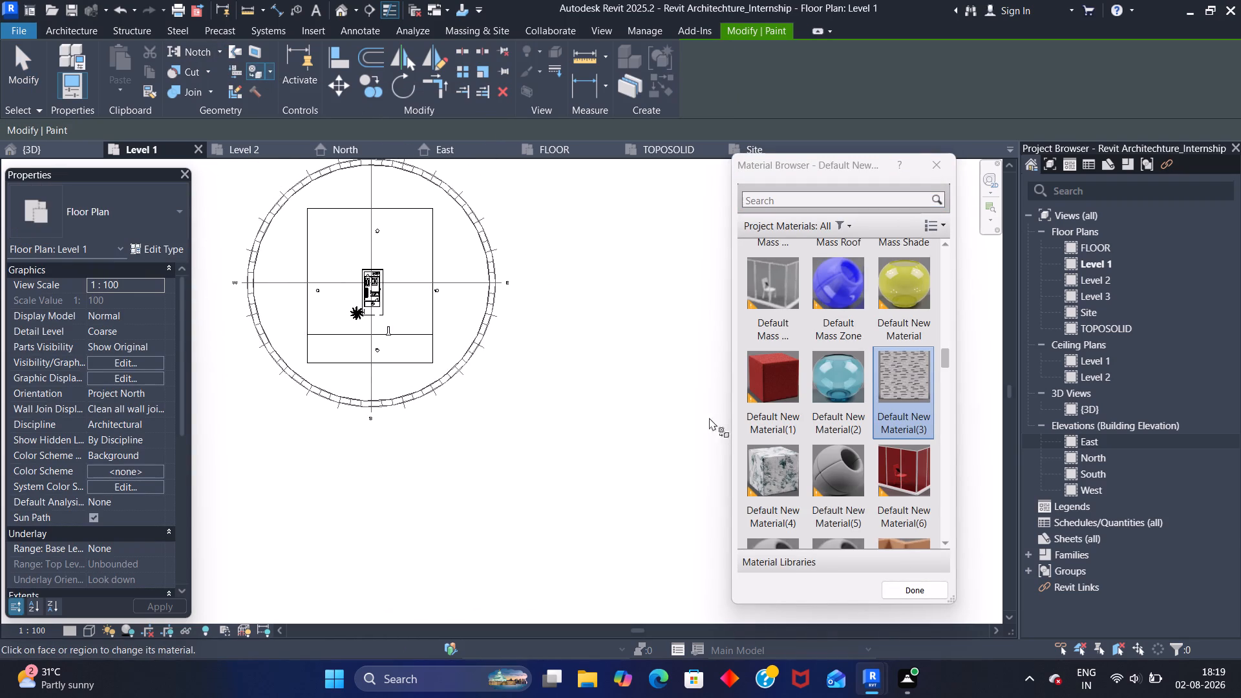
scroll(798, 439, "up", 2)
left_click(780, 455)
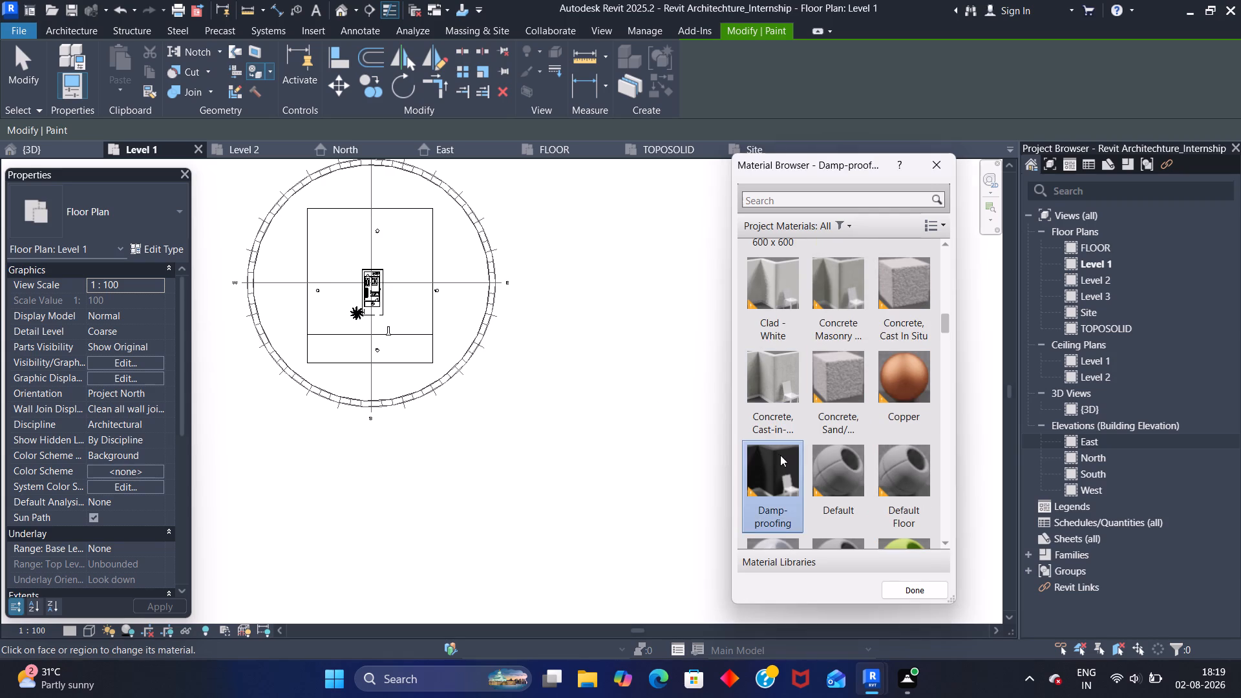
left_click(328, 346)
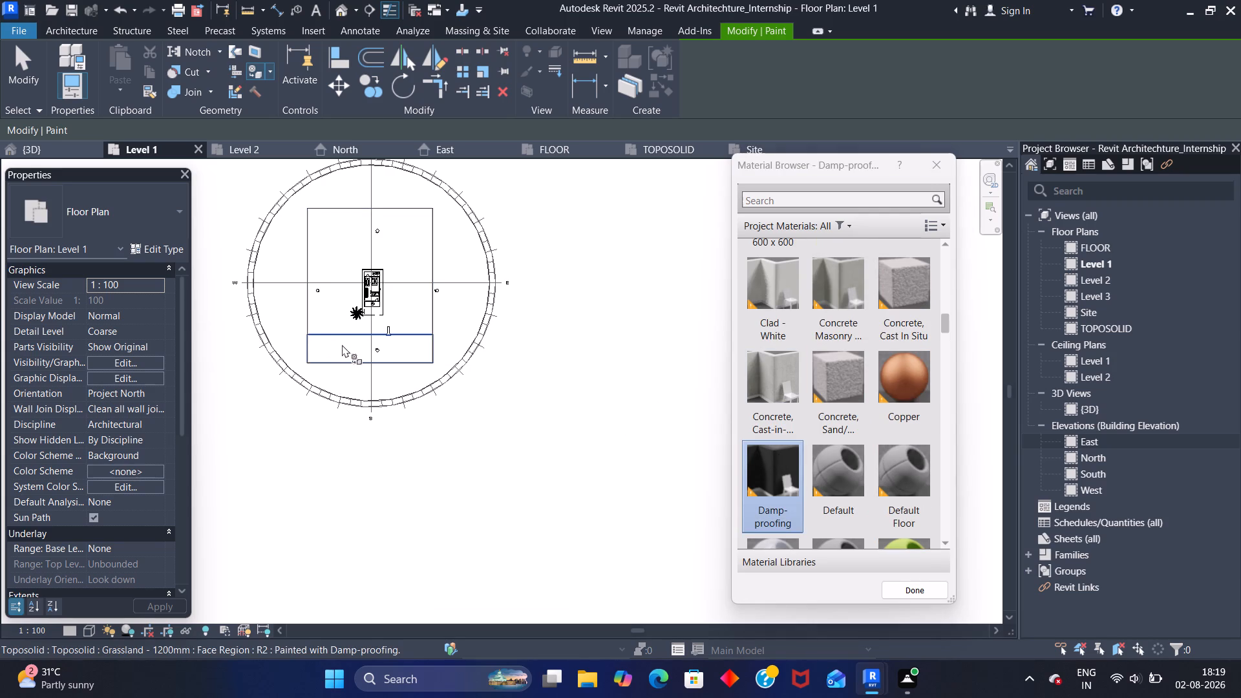
Switch the Level 1 plan to a visual style that displays material textures.
left_click(87, 626)
left_click(127, 611)
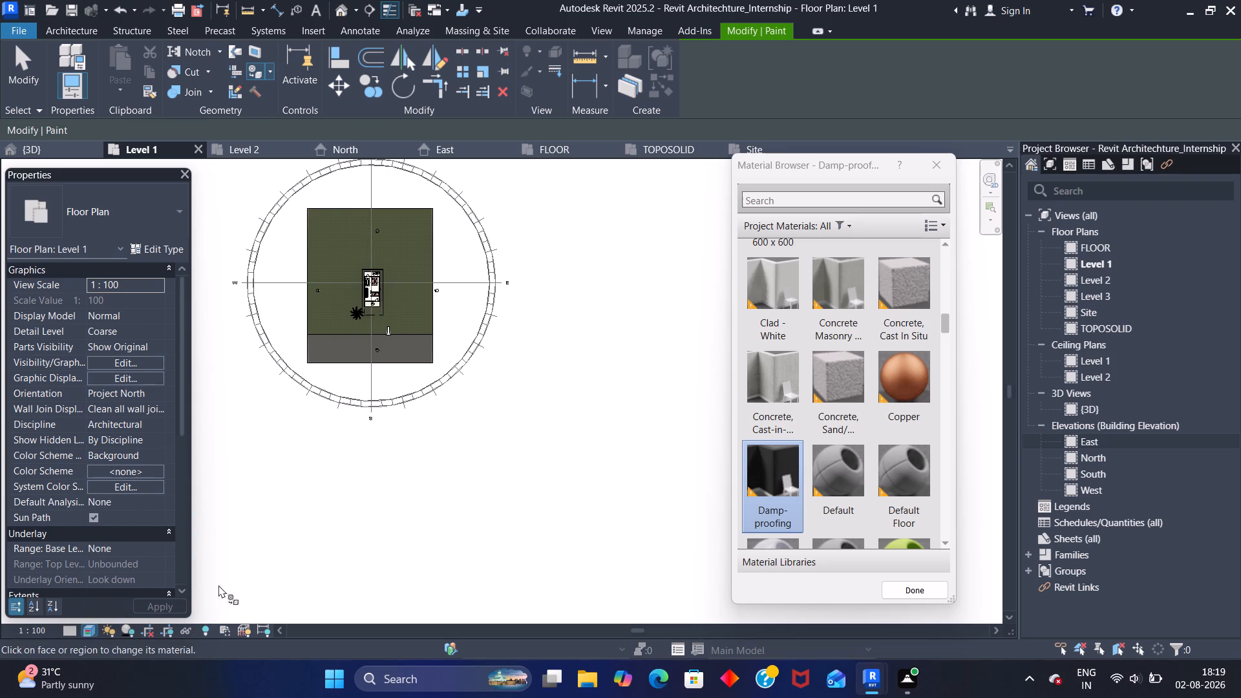
scroll(384, 321, "up", 10)
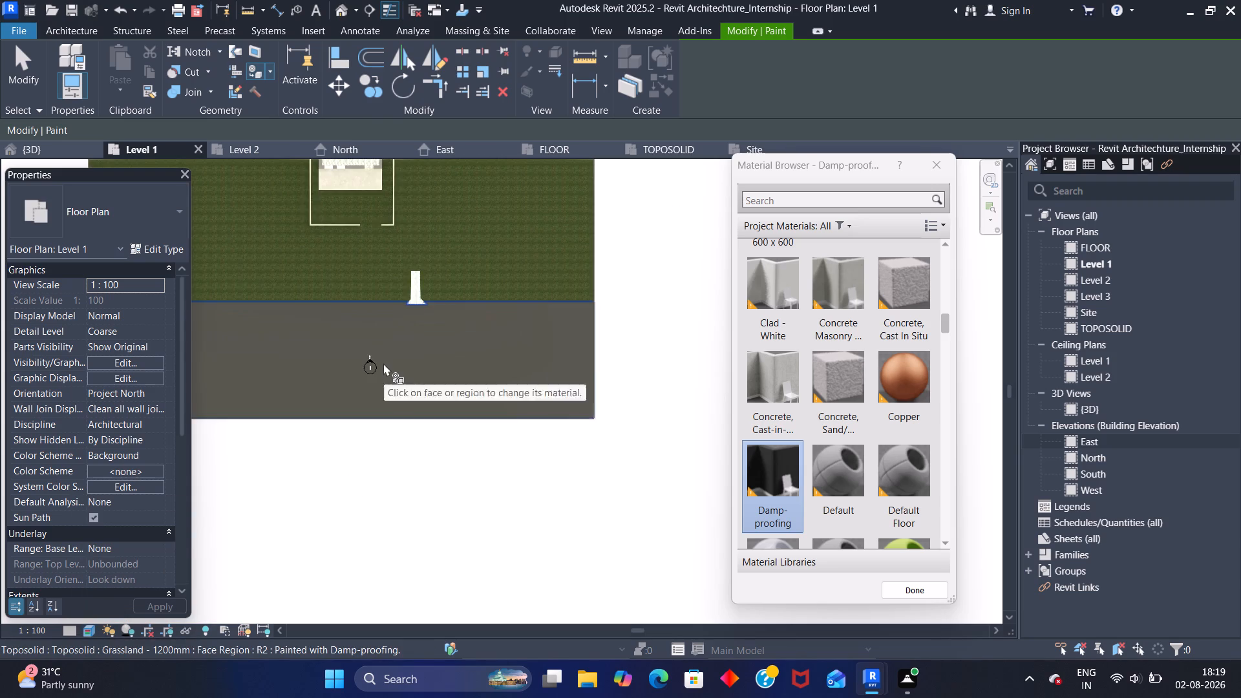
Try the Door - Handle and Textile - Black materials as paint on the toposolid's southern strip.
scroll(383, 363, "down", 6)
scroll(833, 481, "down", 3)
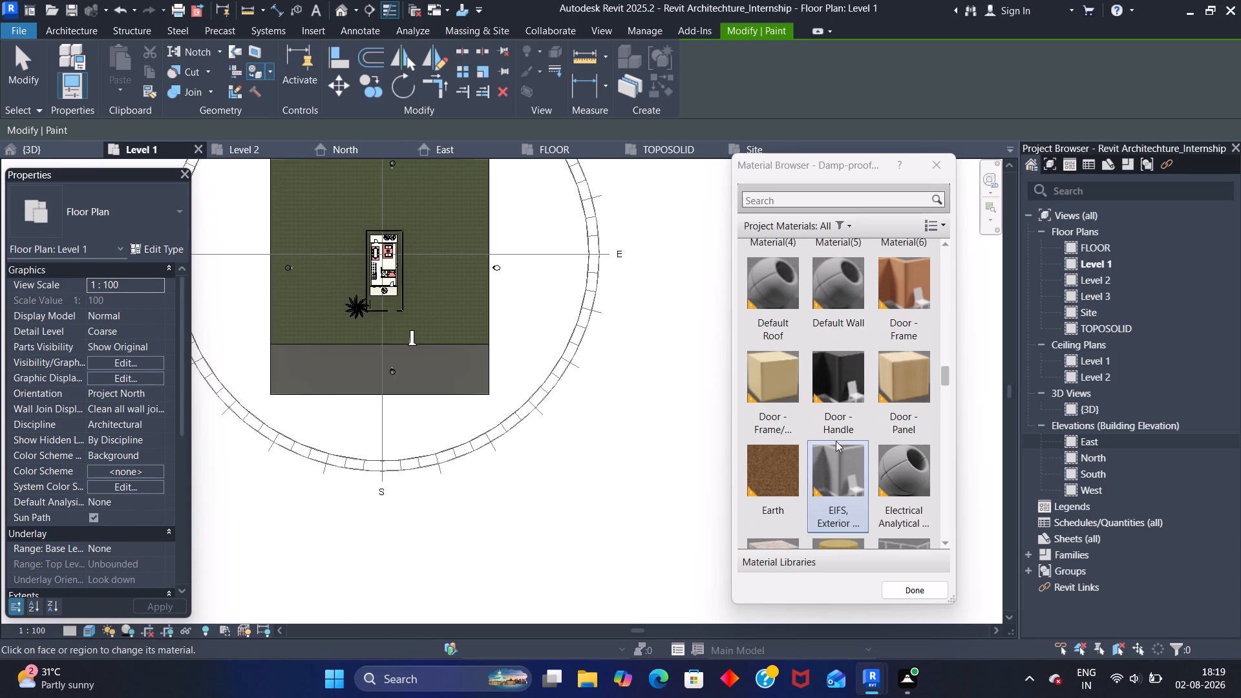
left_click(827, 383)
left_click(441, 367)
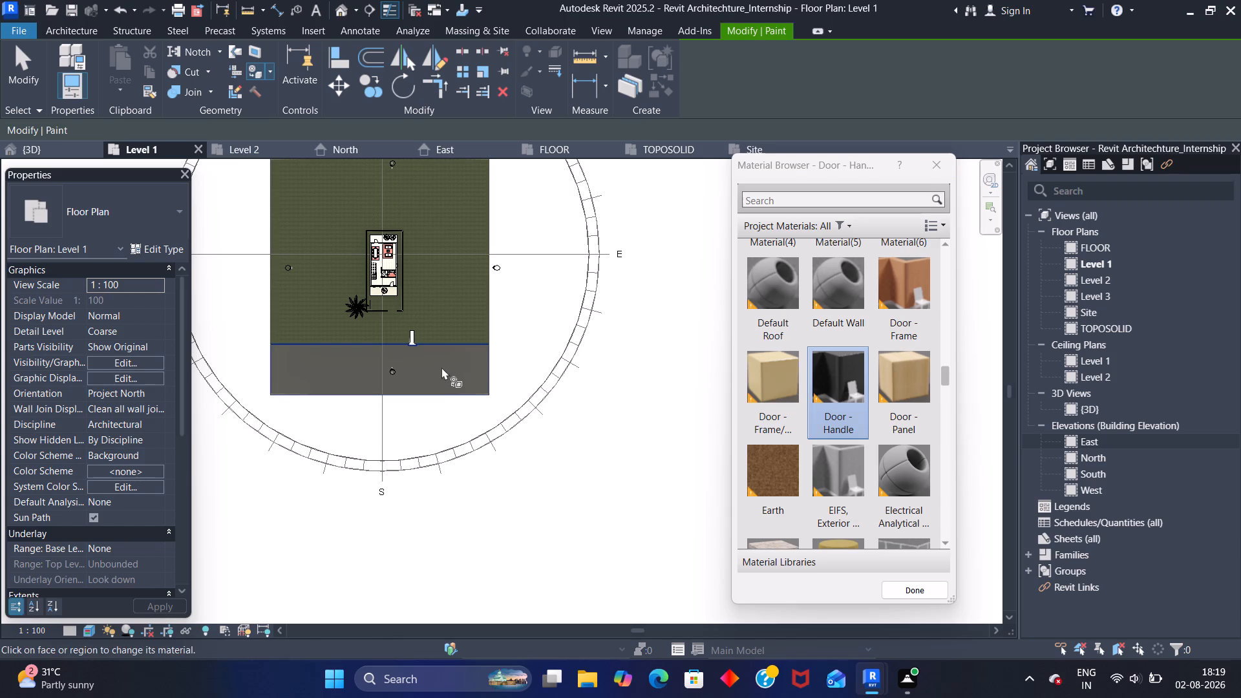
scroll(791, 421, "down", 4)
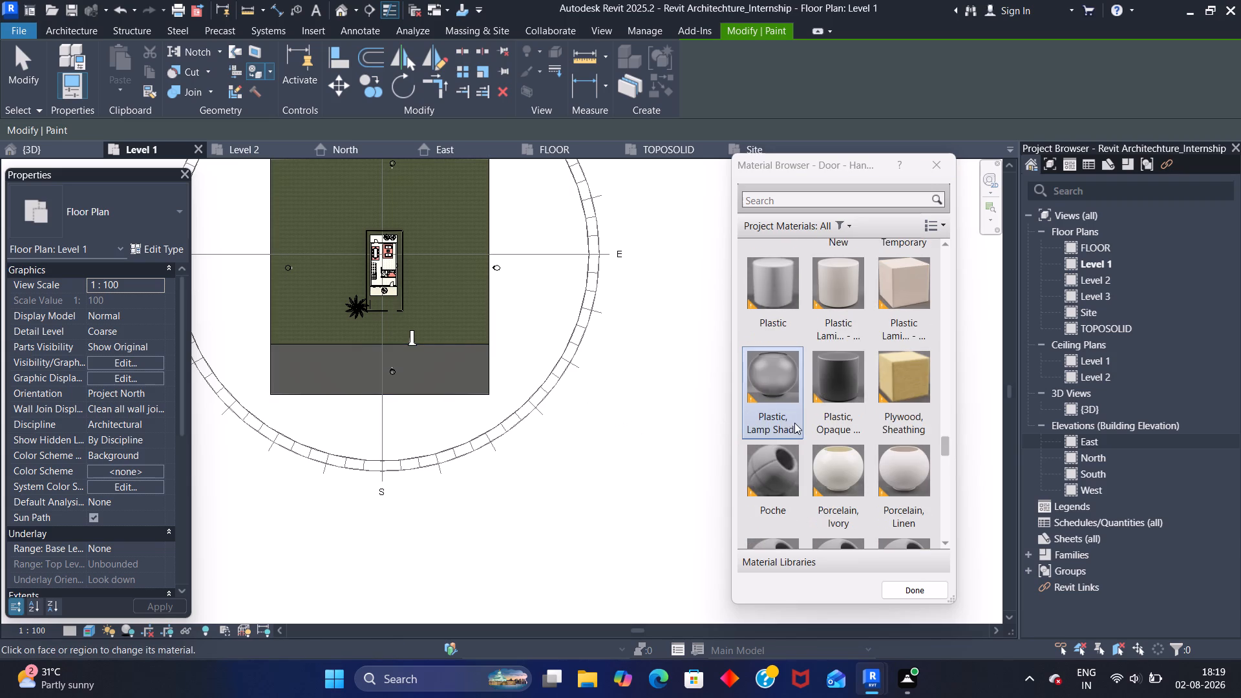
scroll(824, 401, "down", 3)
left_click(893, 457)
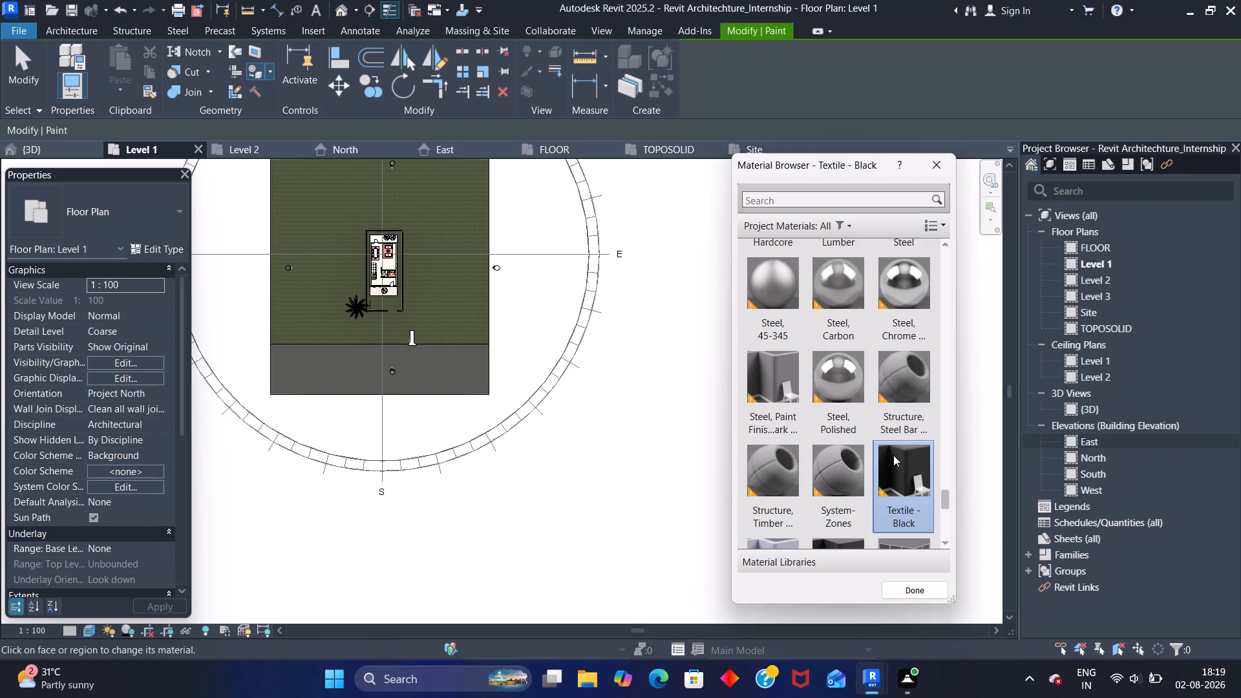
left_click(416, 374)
Search the project materials for "black" to look for a darker paint material.
scroll(523, 397, "down", 1)
scroll(751, 447, "down", 2)
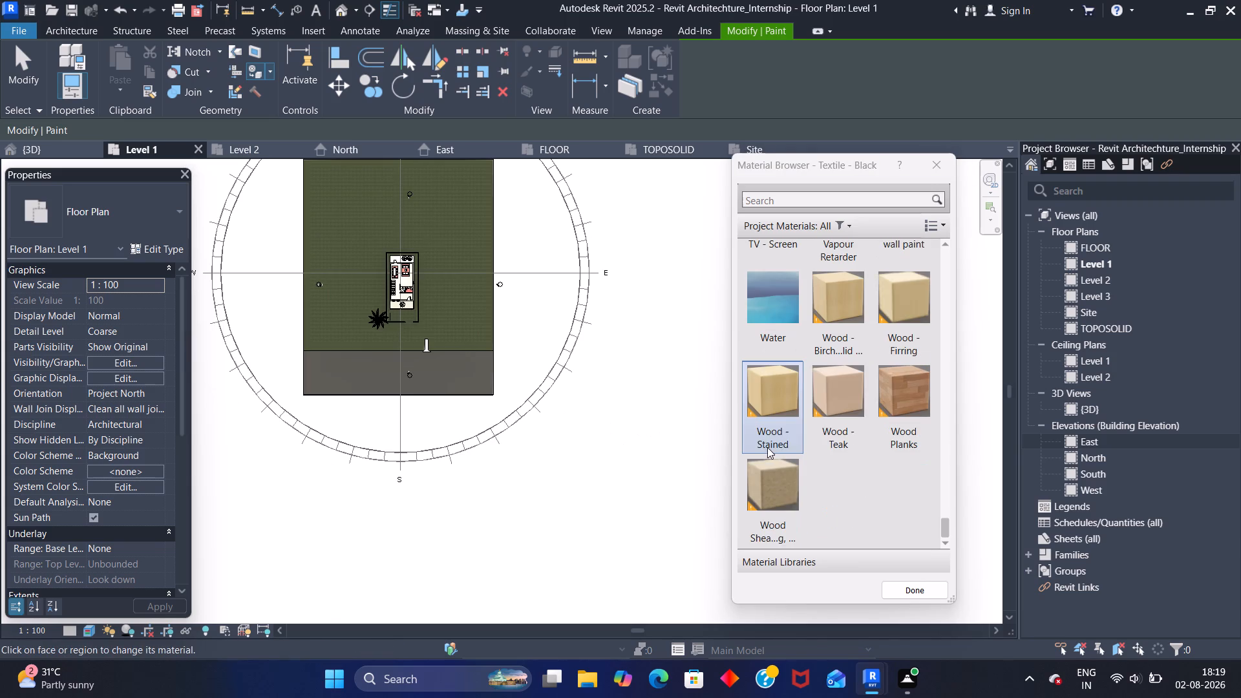
scroll(783, 434, "down", 1)
scroll(785, 431, "up", 2)
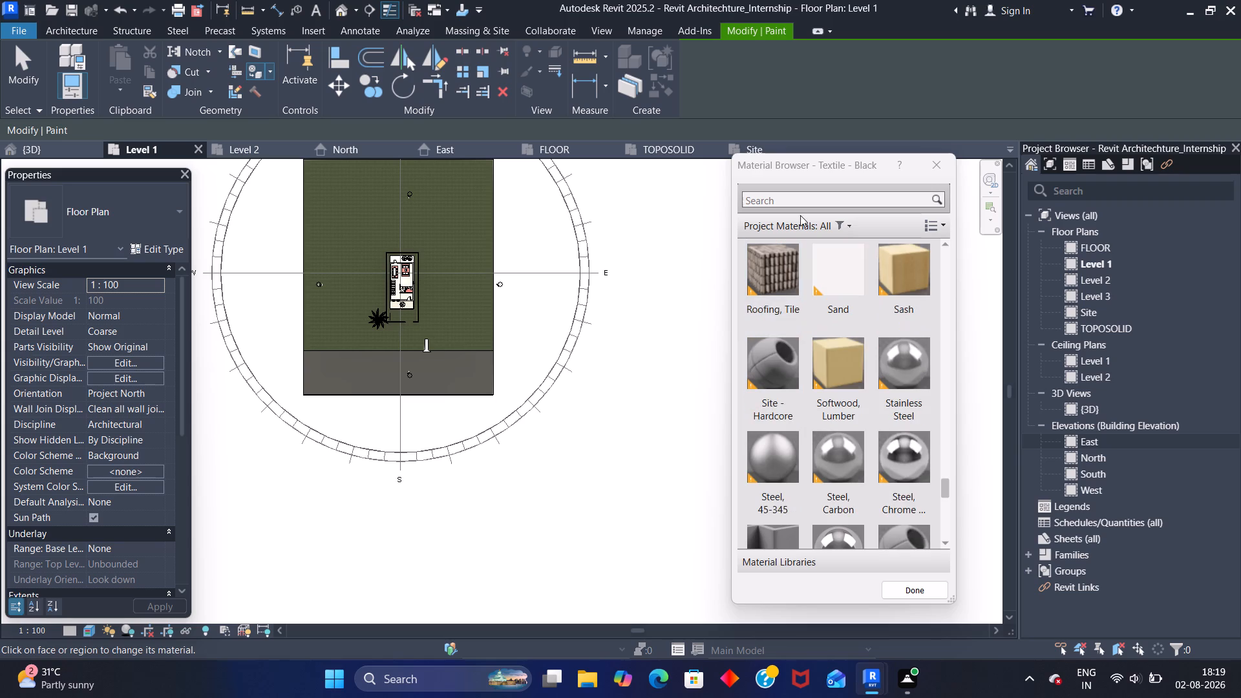
left_click(787, 198)
type("bla")
key("c")
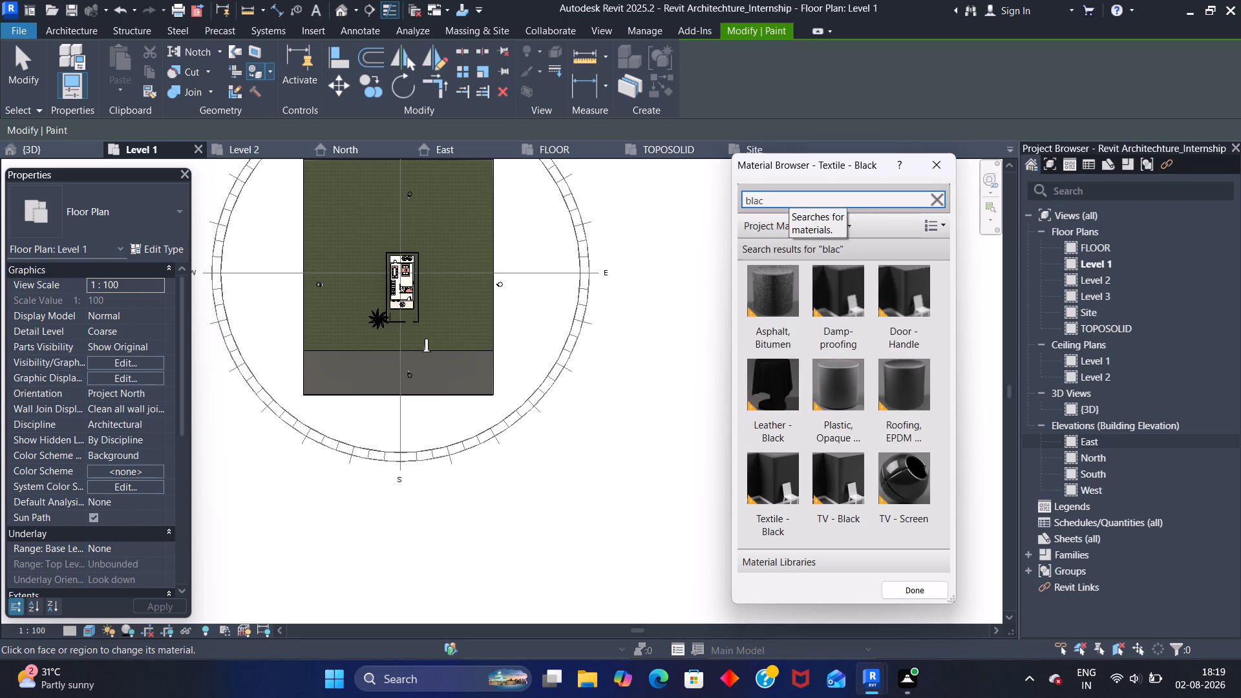
key("k")
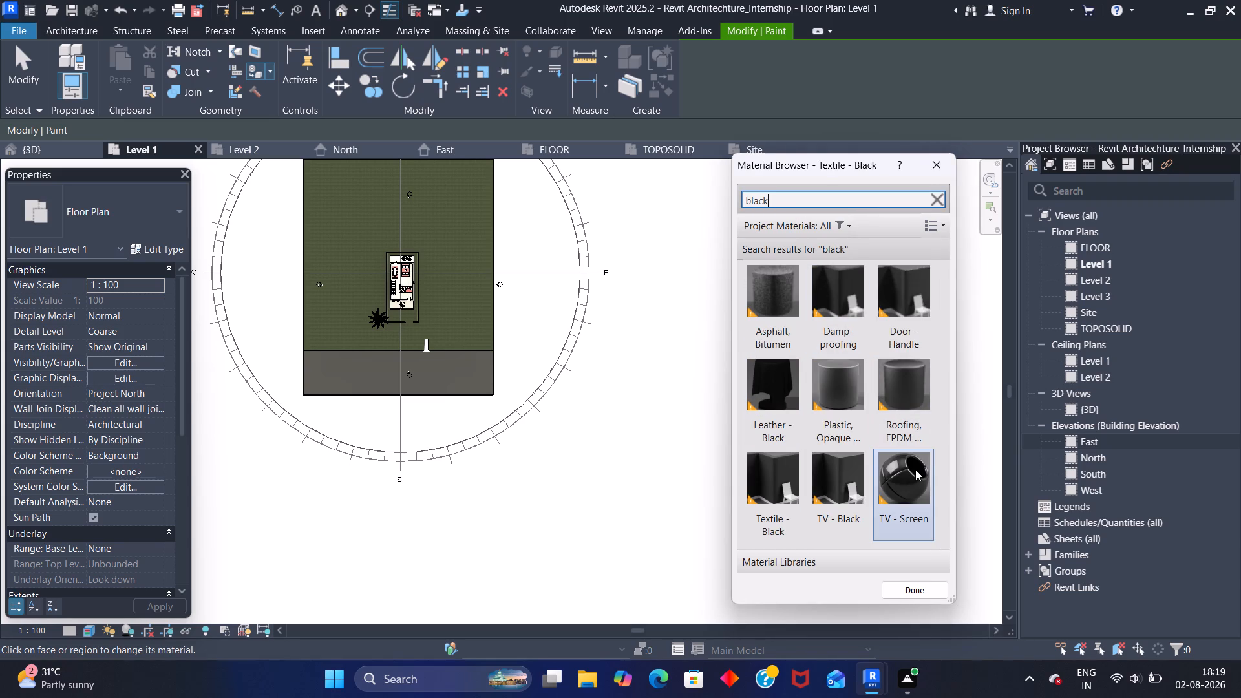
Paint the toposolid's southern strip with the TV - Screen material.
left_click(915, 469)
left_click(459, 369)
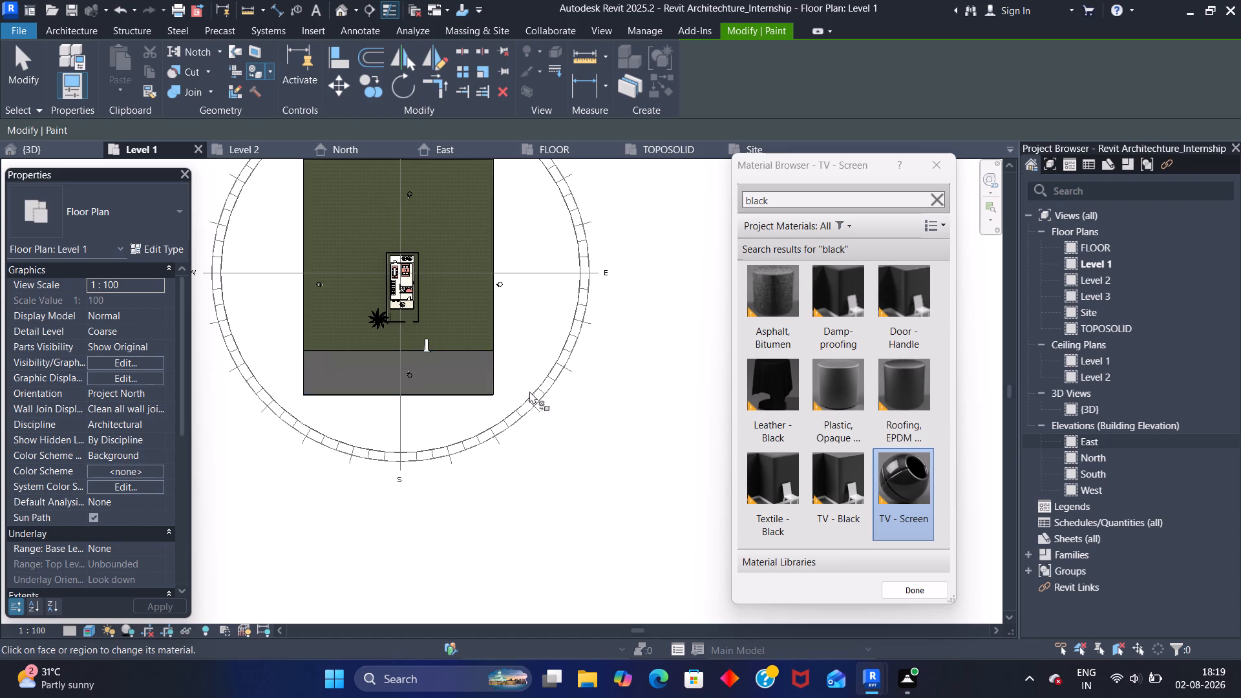
Paint the toposolid's southern strip with the Leather - Black material and finish painting.
left_click(770, 382)
left_click(445, 365)
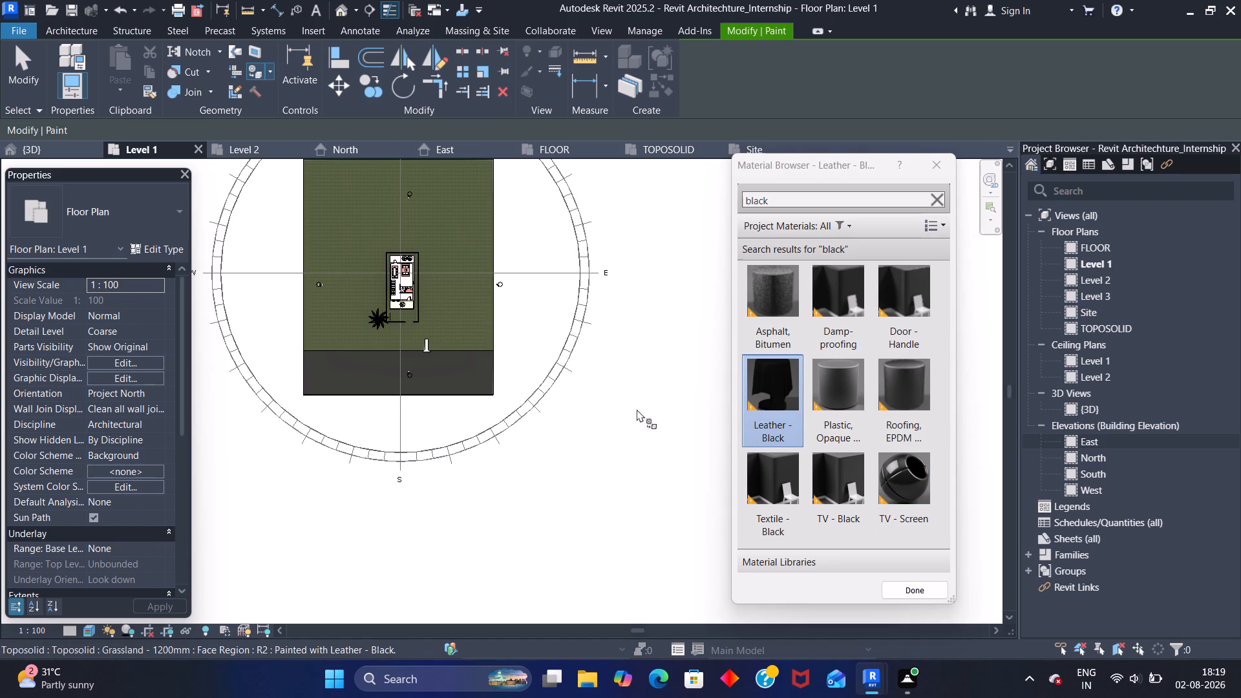
left_click(596, 432)
left_click(906, 590)
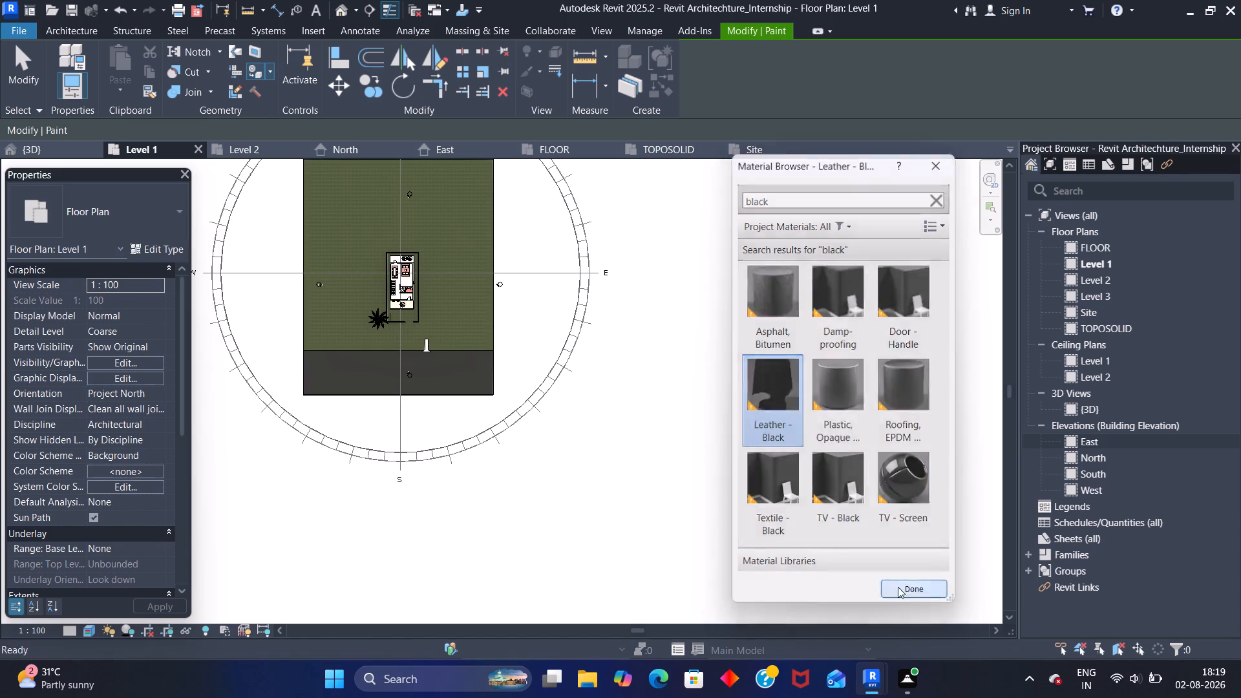
scroll(716, 327, "down", 3)
middle_click_drag(697, 337, 669, 390)
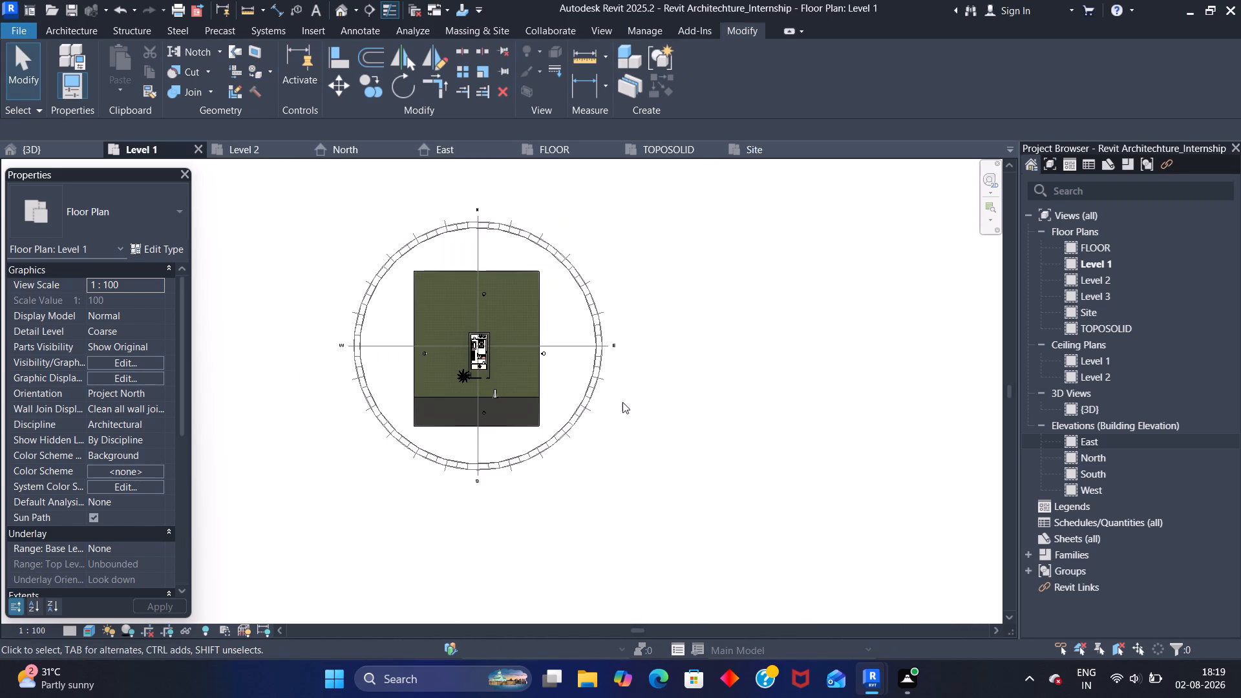
scroll(592, 405, "up", 5)
scroll(423, 416, "up", 7)
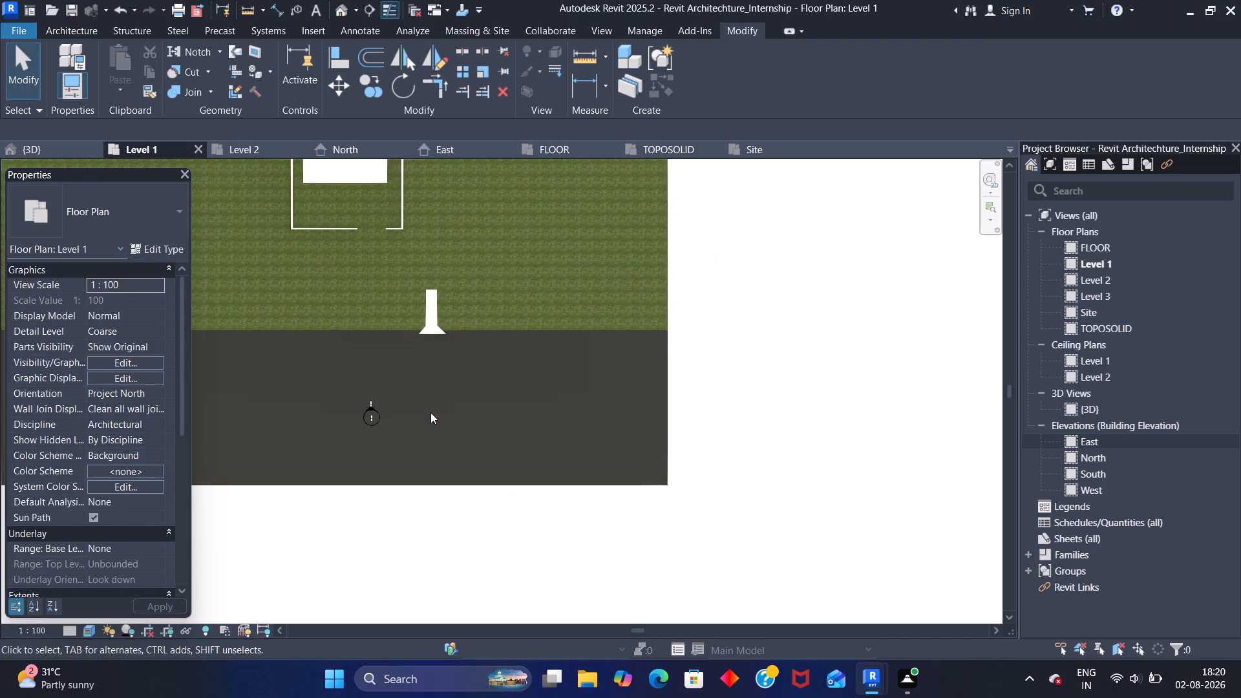
Examine the painted southern strip and its relation to the house and whole site in the Level 1 plan.
scroll(430, 412, "down", 8)
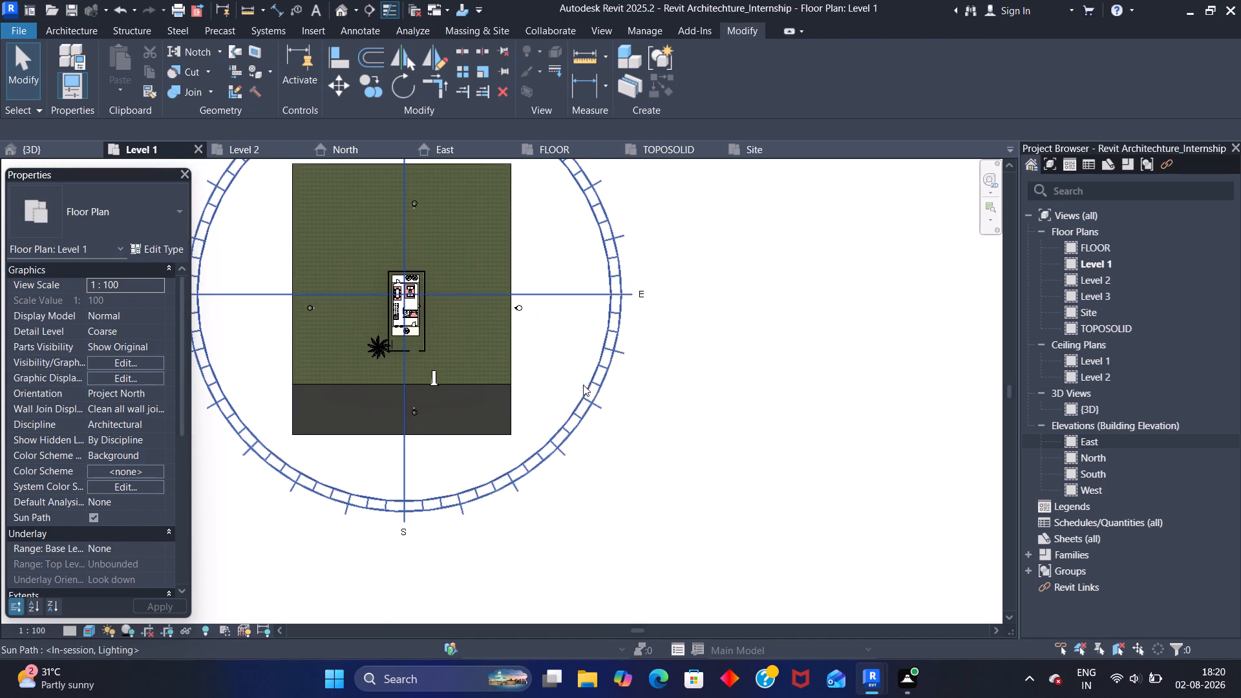
key("Escape")
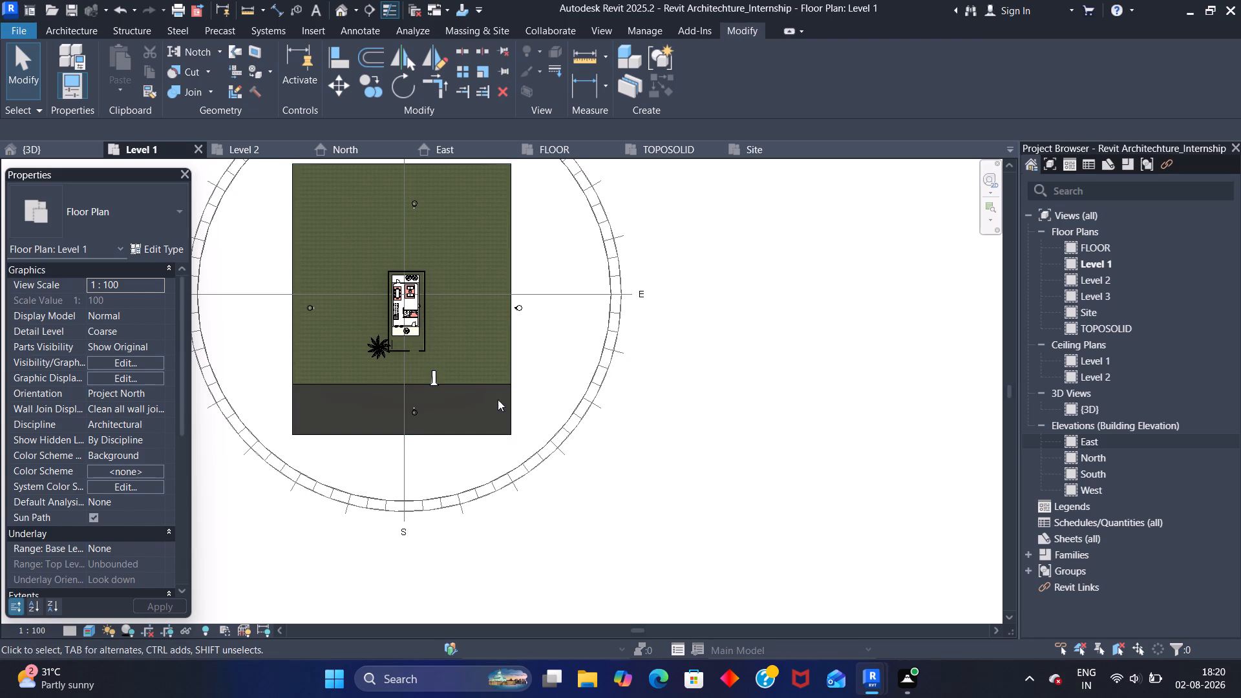
scroll(481, 405, "up", 4)
middle_click_drag(418, 399, 458, 363)
scroll(403, 381, "up", 5)
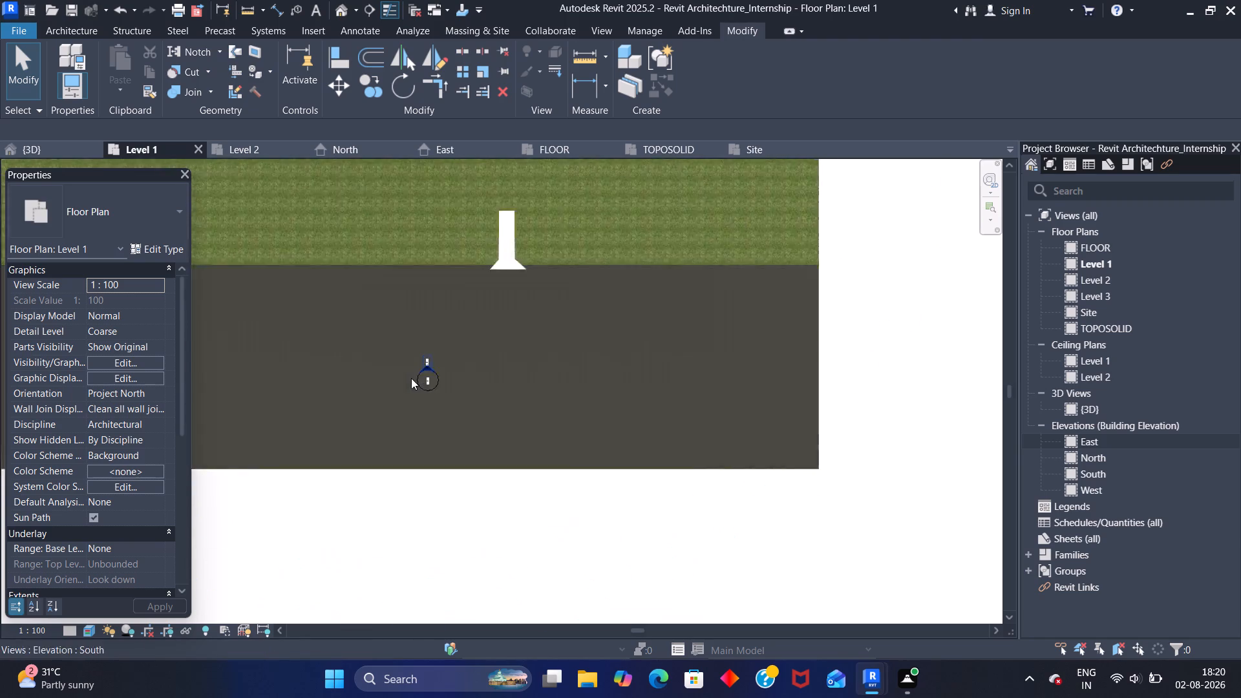
scroll(411, 378, "up", 11)
scroll(433, 348, "down", 10)
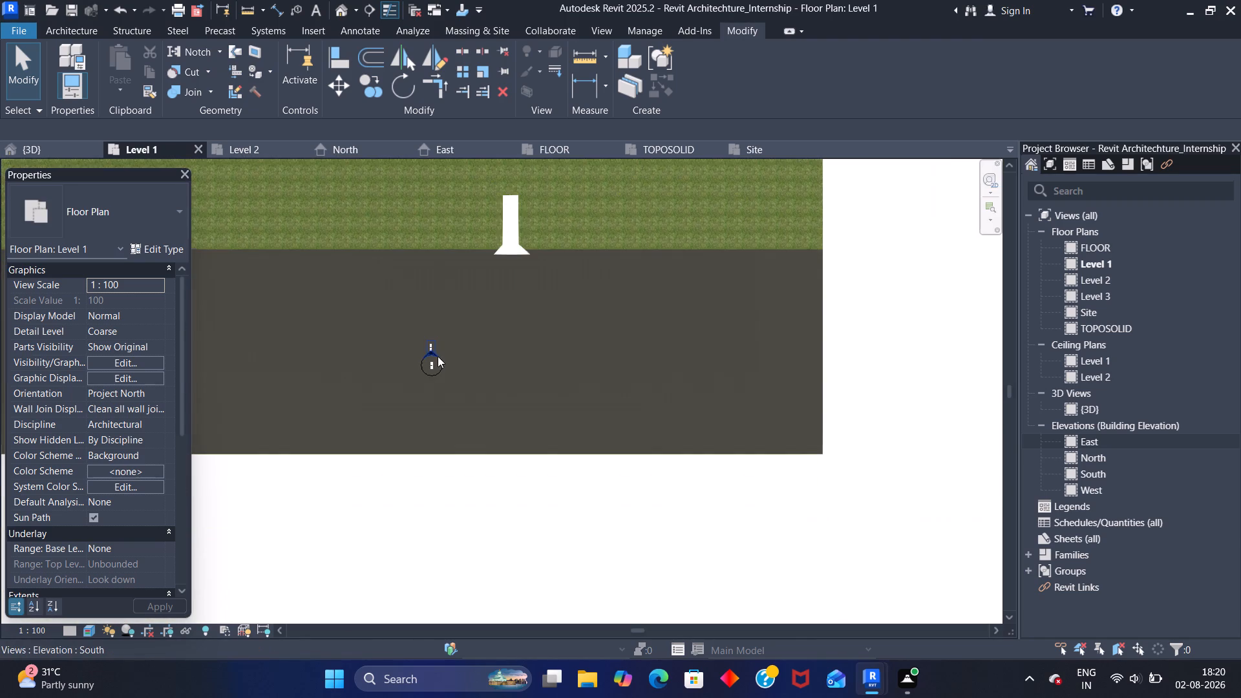
scroll(438, 352, "down", 13)
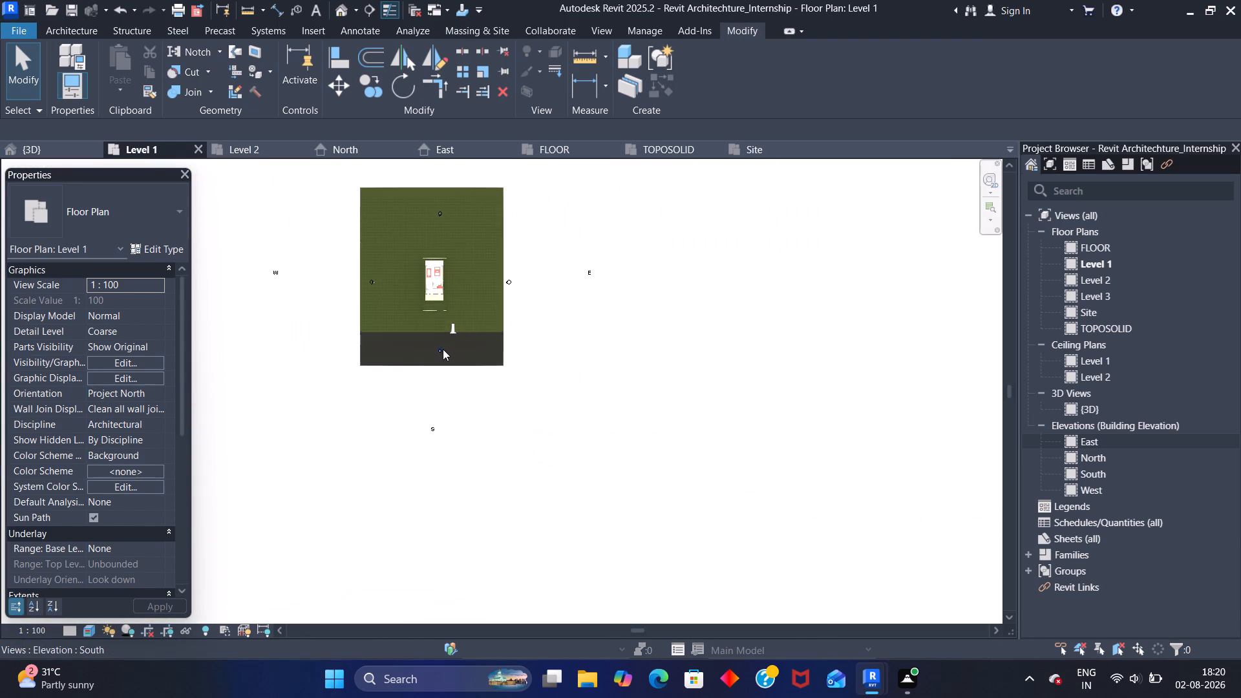
scroll(441, 348, "down", 1)
scroll(444, 341, "up", 4)
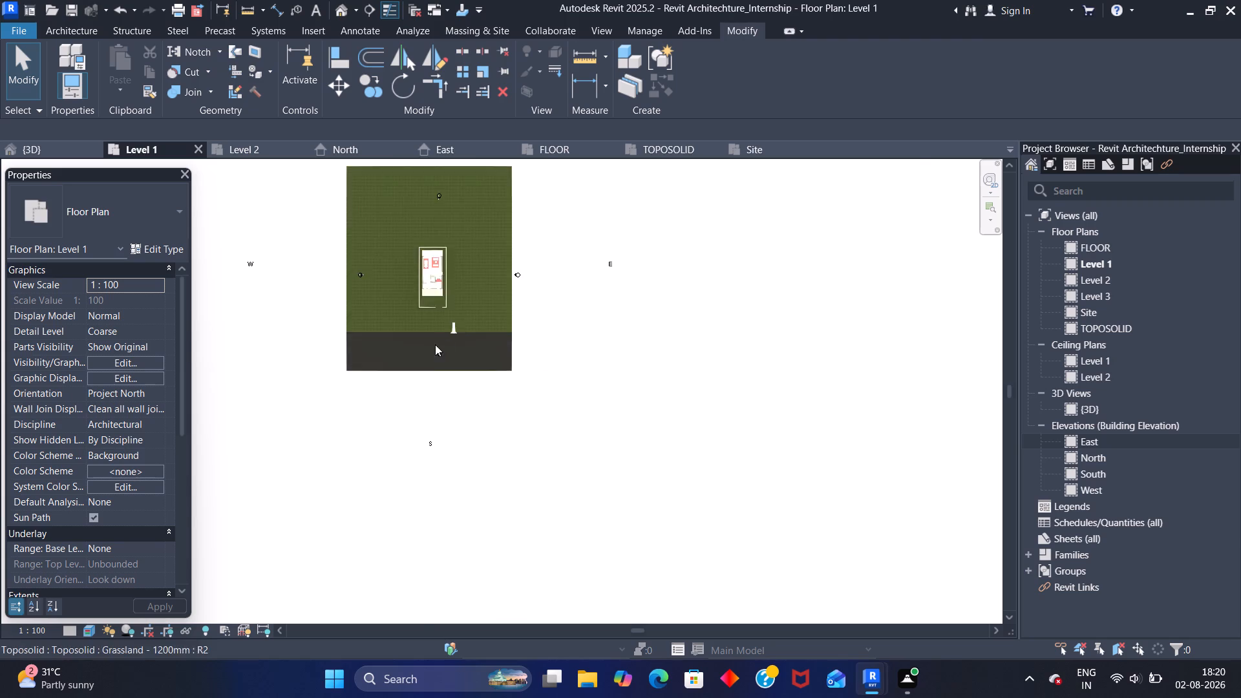
scroll(435, 344, "up", 17)
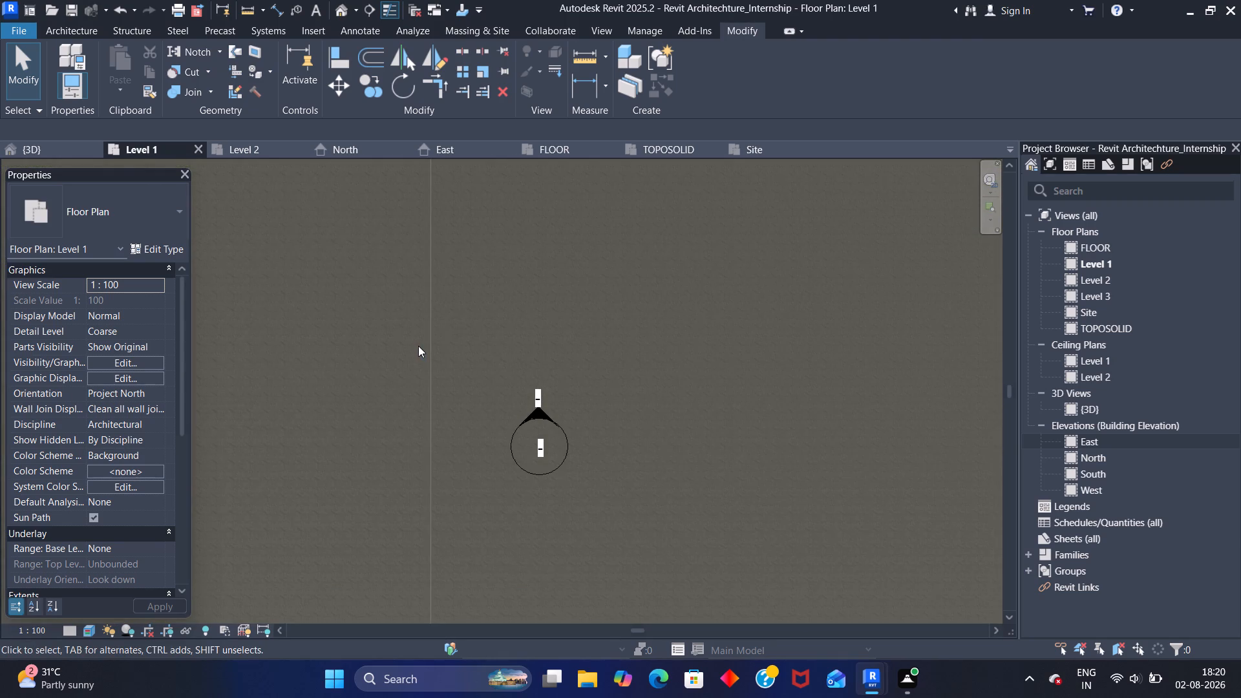
scroll(418, 346, "down", 15)
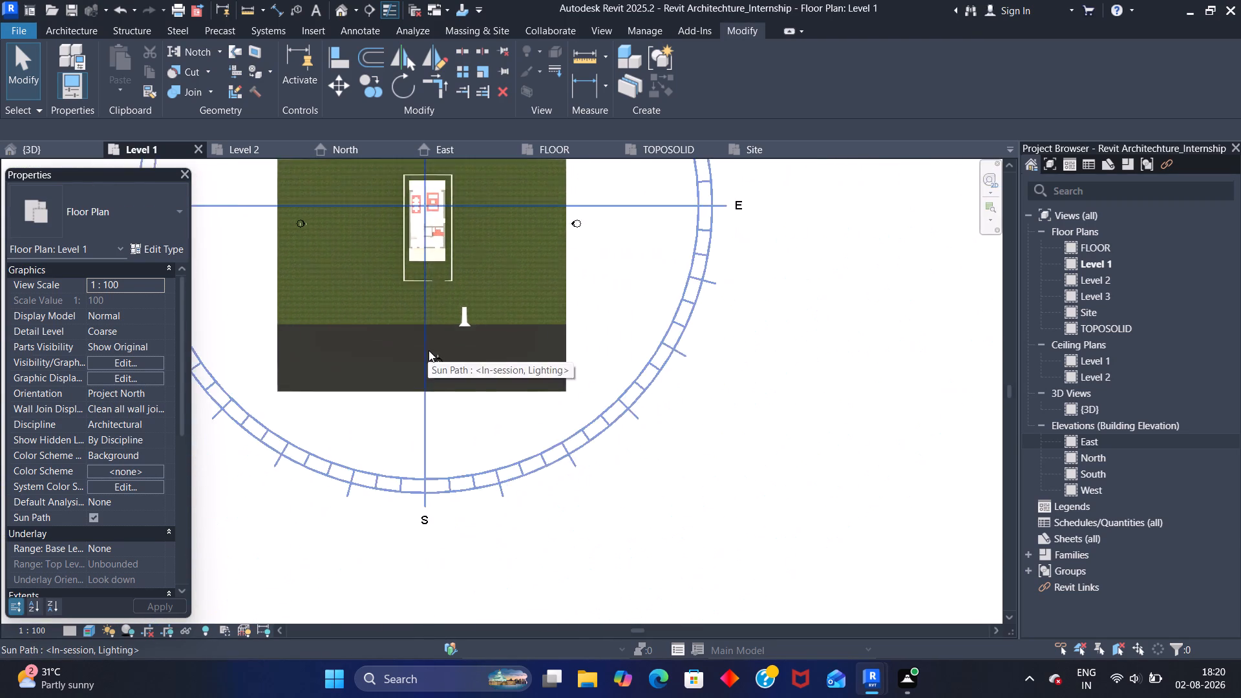
scroll(429, 350, "down", 6)
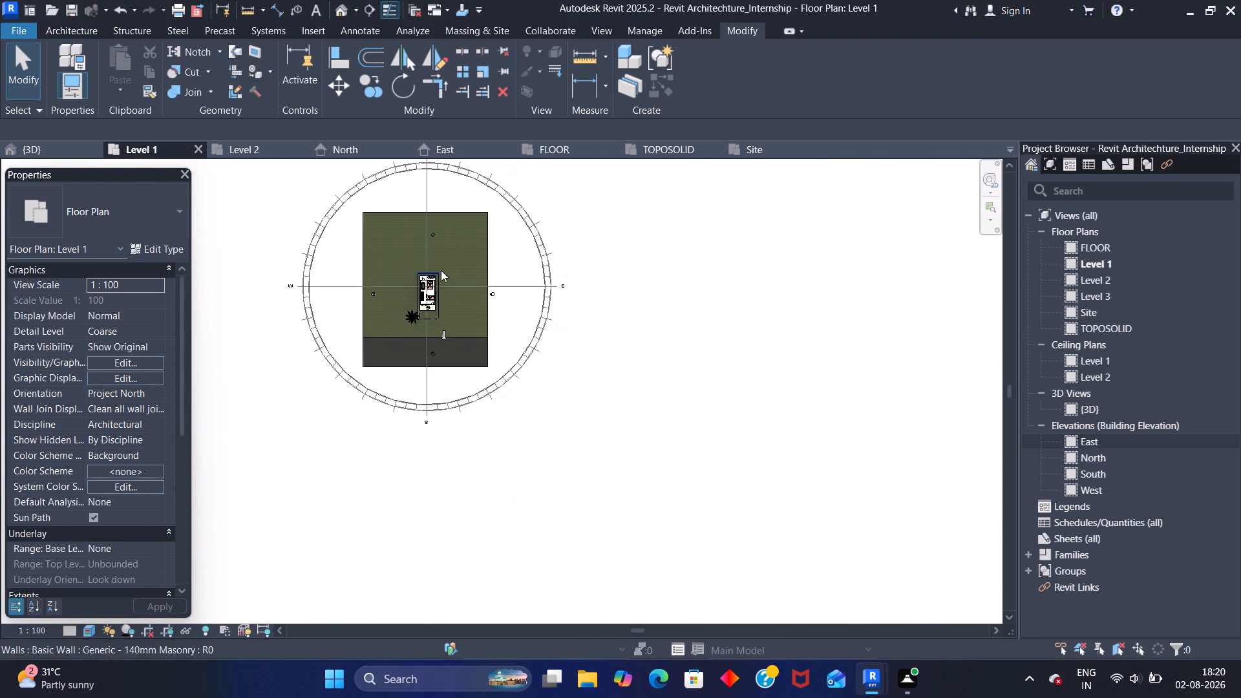
Measure the distance from the front compound wall to the painted strip's northern edge with an aligned dimension.
scroll(419, 327, "up", 3)
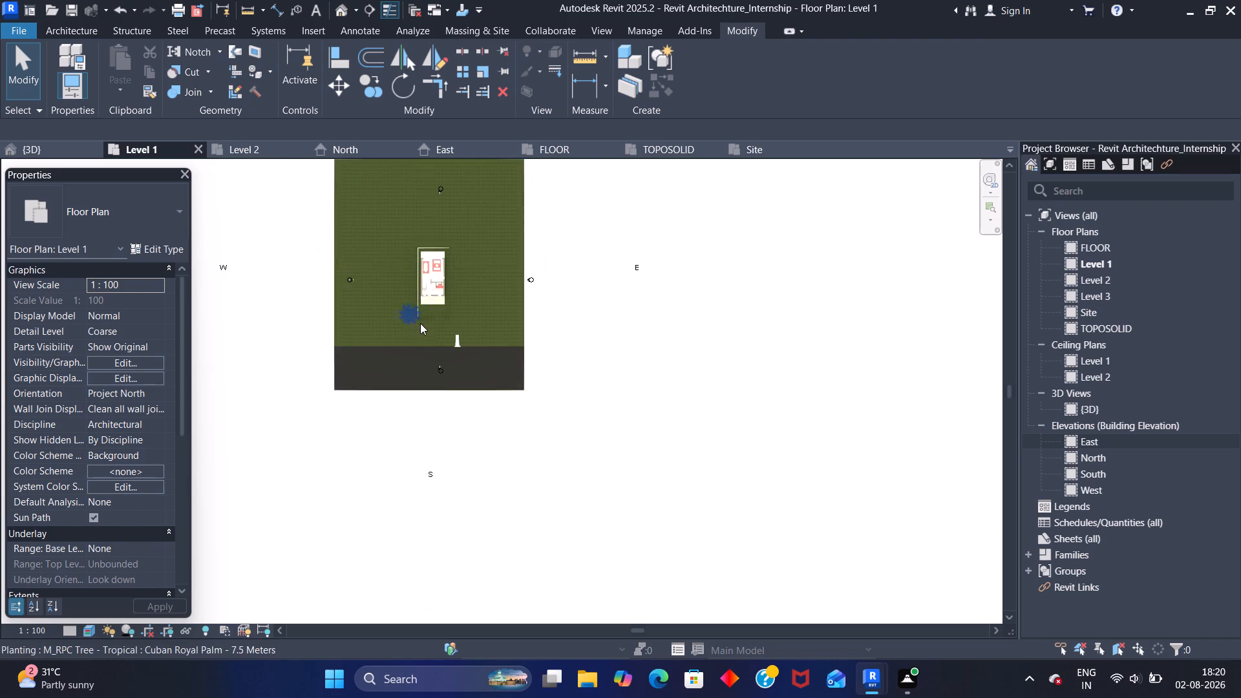
scroll(420, 323, "up", 3)
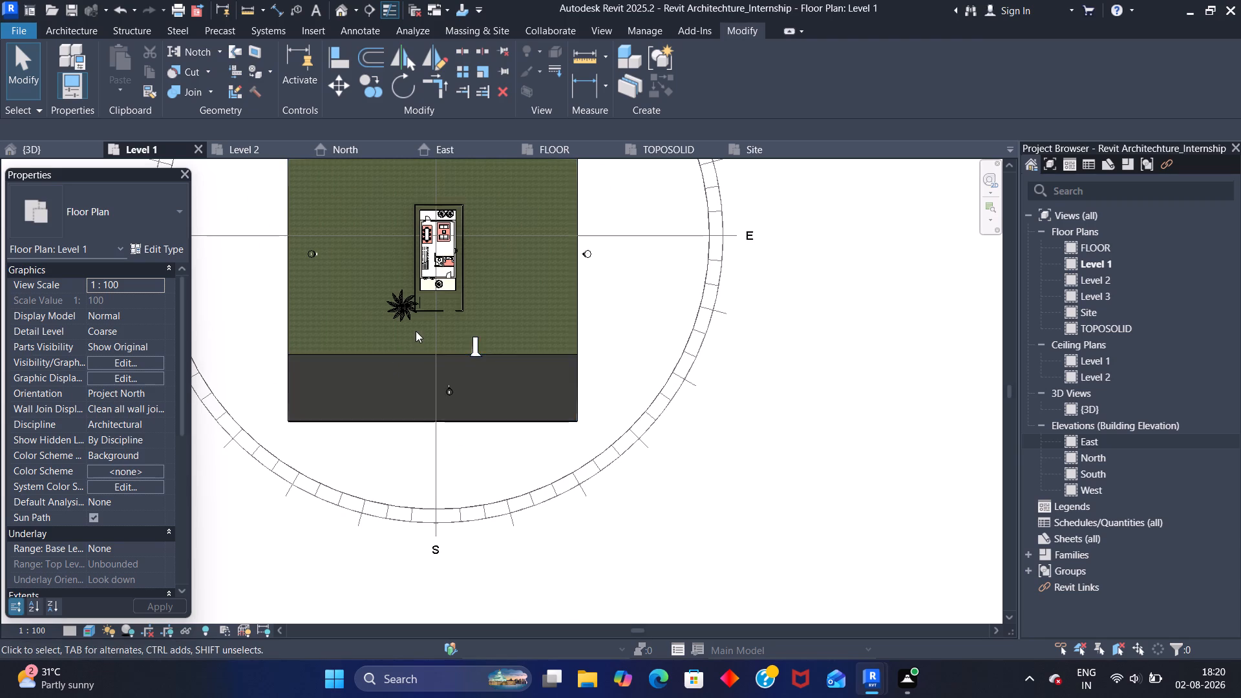
scroll(416, 331, "up", 5)
middle_click_drag(440, 298, 449, 337)
scroll(465, 372, "up", 7)
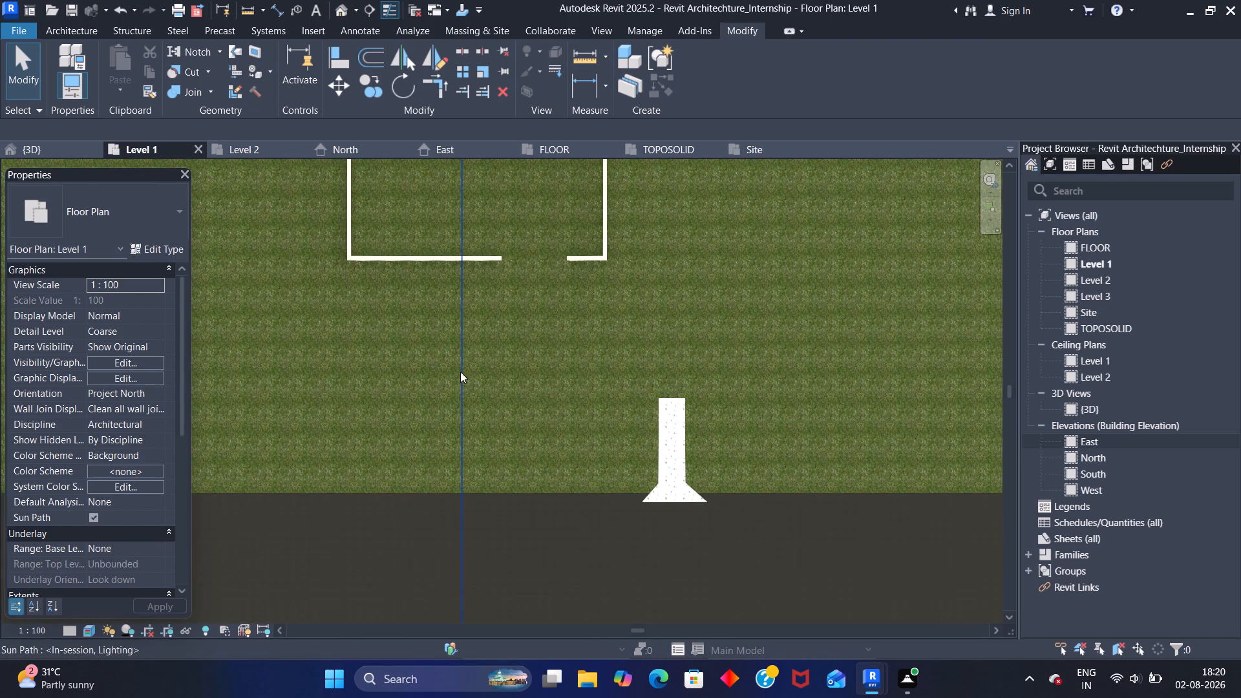
scroll(456, 370, "up", 4)
scroll(456, 346, "down", 4)
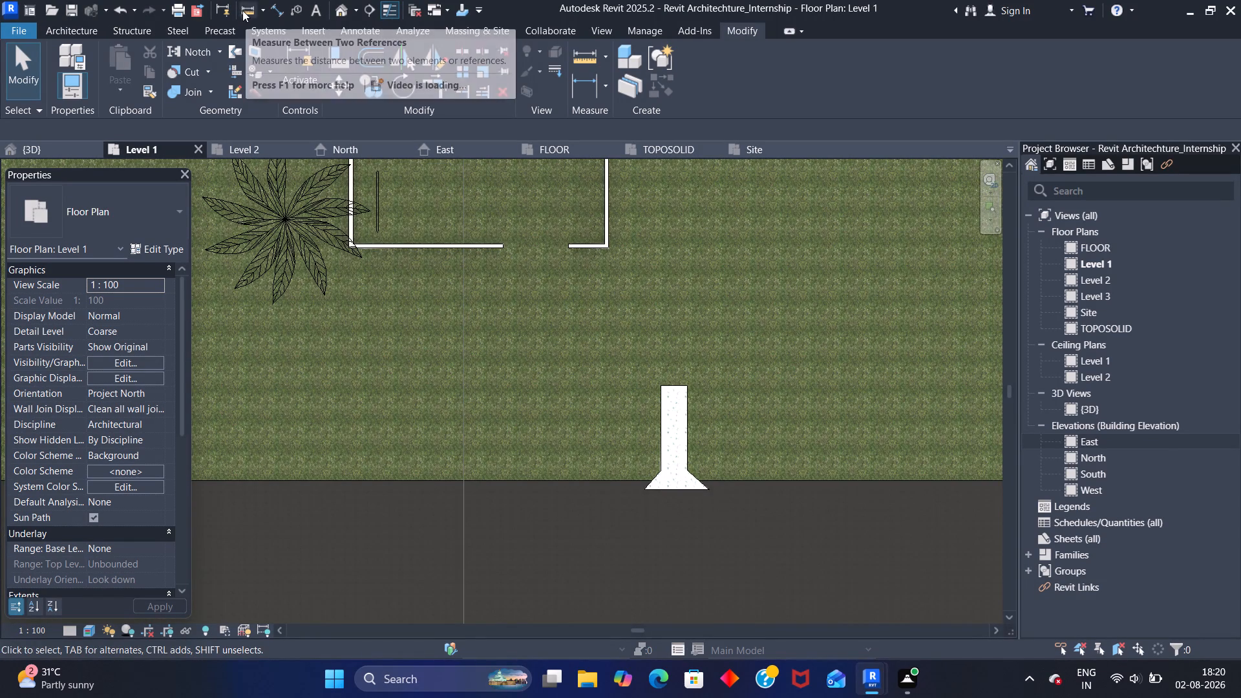
left_click(275, 5)
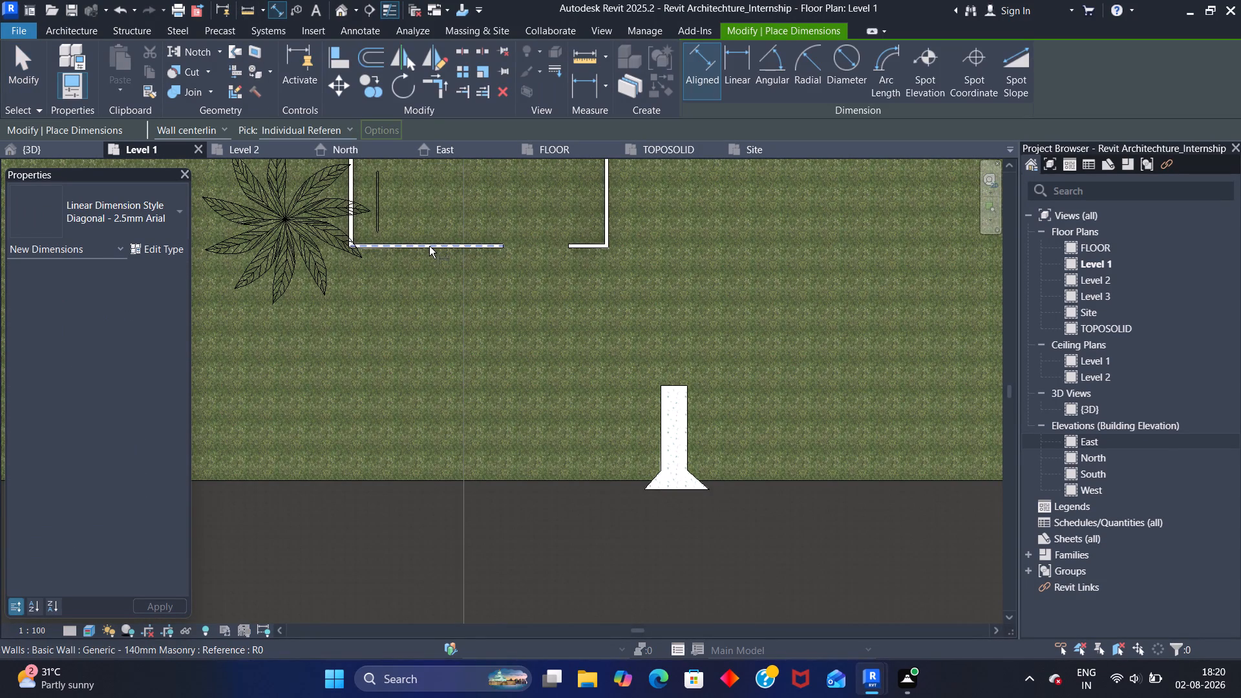
left_click(430, 248)
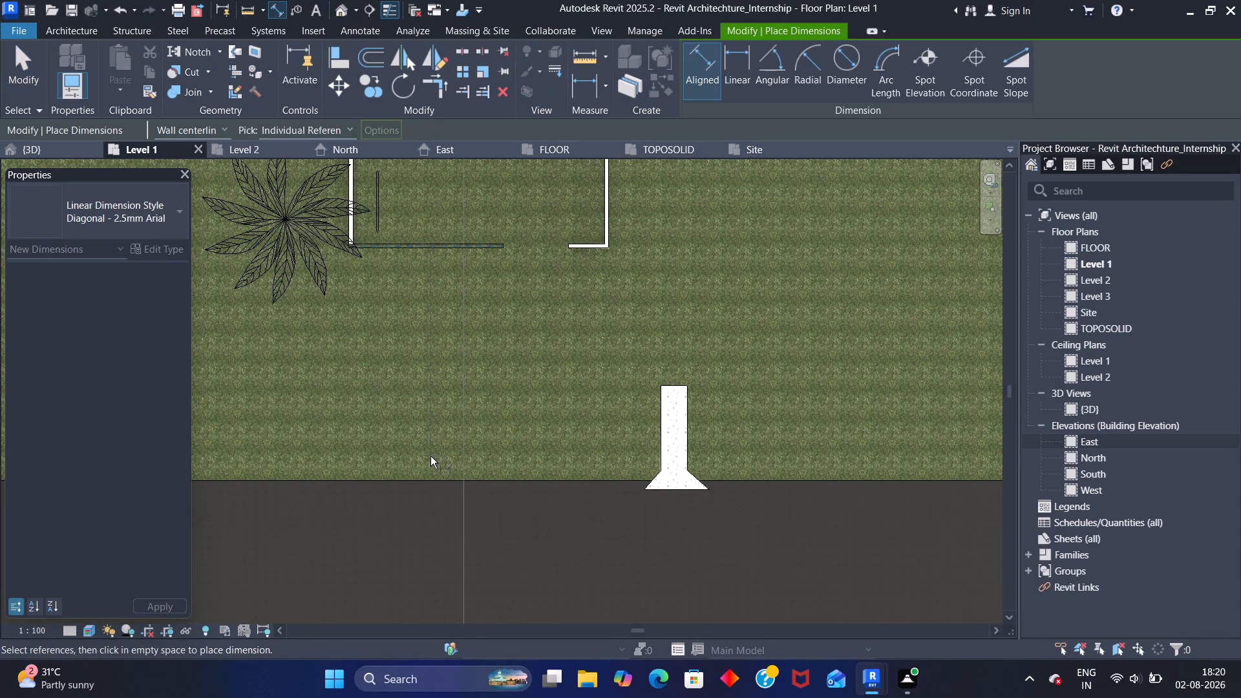
left_click(434, 478)
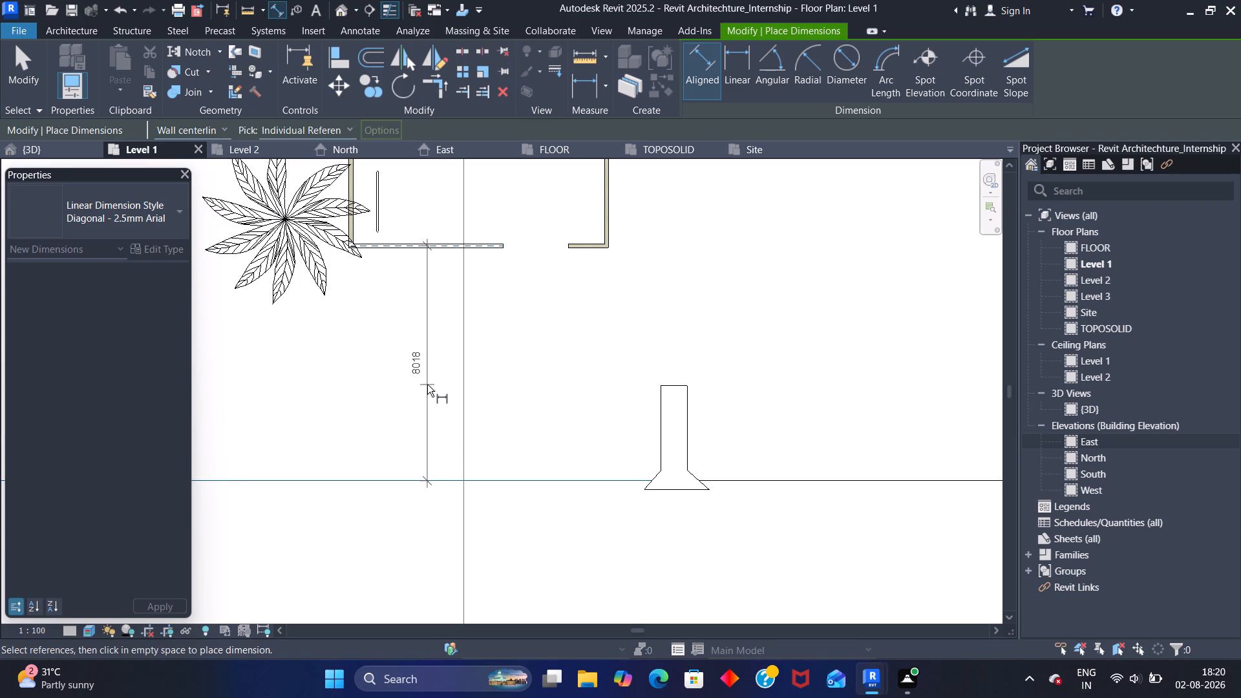
key("Escape")
Open a Split Face boundary sketch on the toposolid's grass face and switch the plan to an untextured line display.
scroll(448, 375, "down", 1)
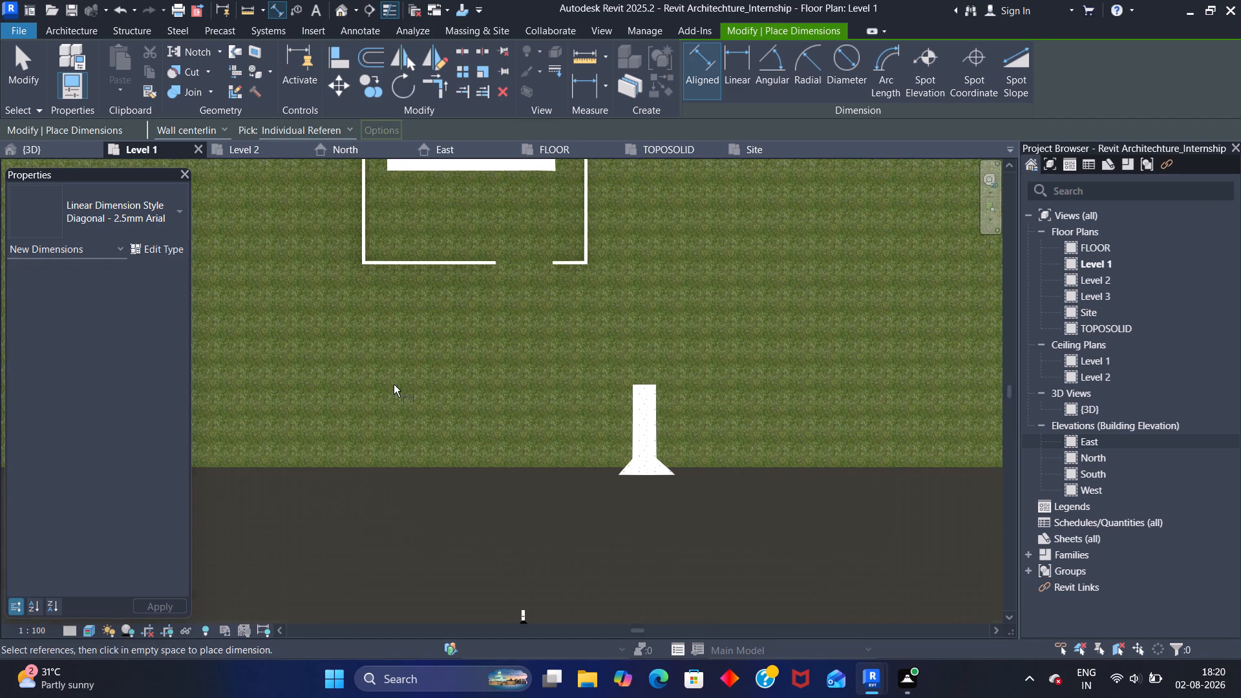
scroll(374, 429, "down", 10)
middle_click_drag(338, 468, 423, 359)
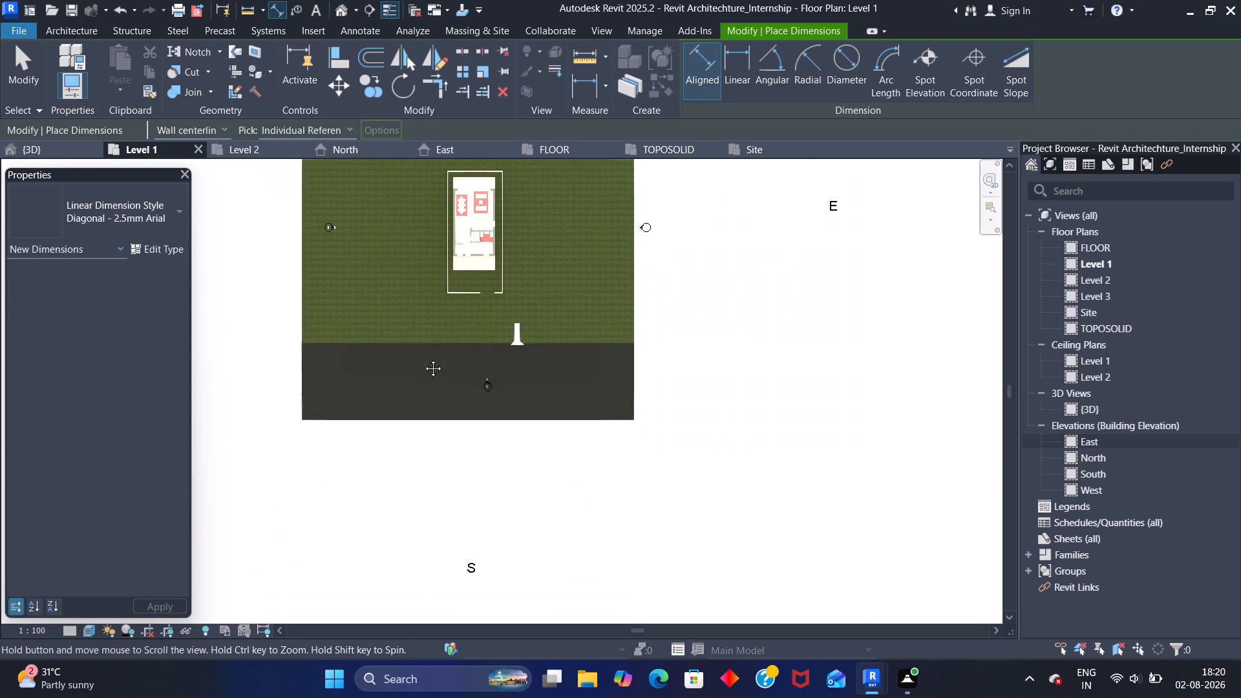
middle_click_drag(423, 359, 424, 357)
middle_click_drag(449, 321, 414, 476)
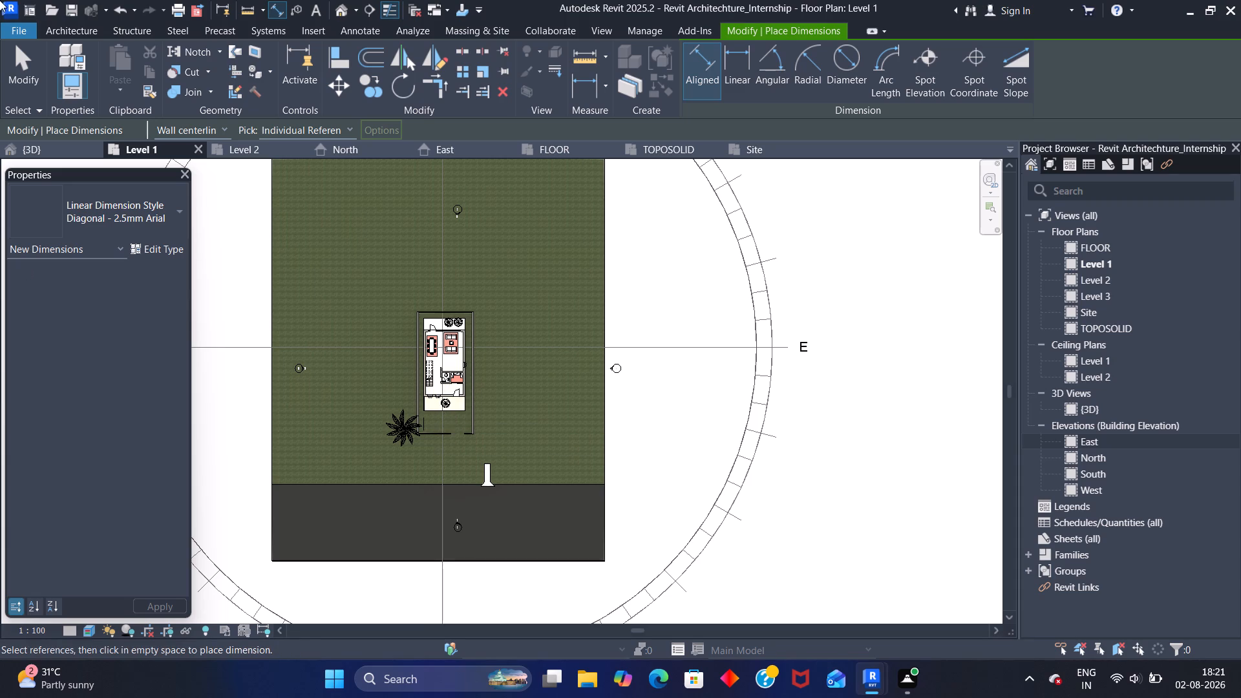
scroll(37, 2, "down", 1)
scroll(331, 272, "down", 3)
middle_click_drag(257, 256, 273, 248)
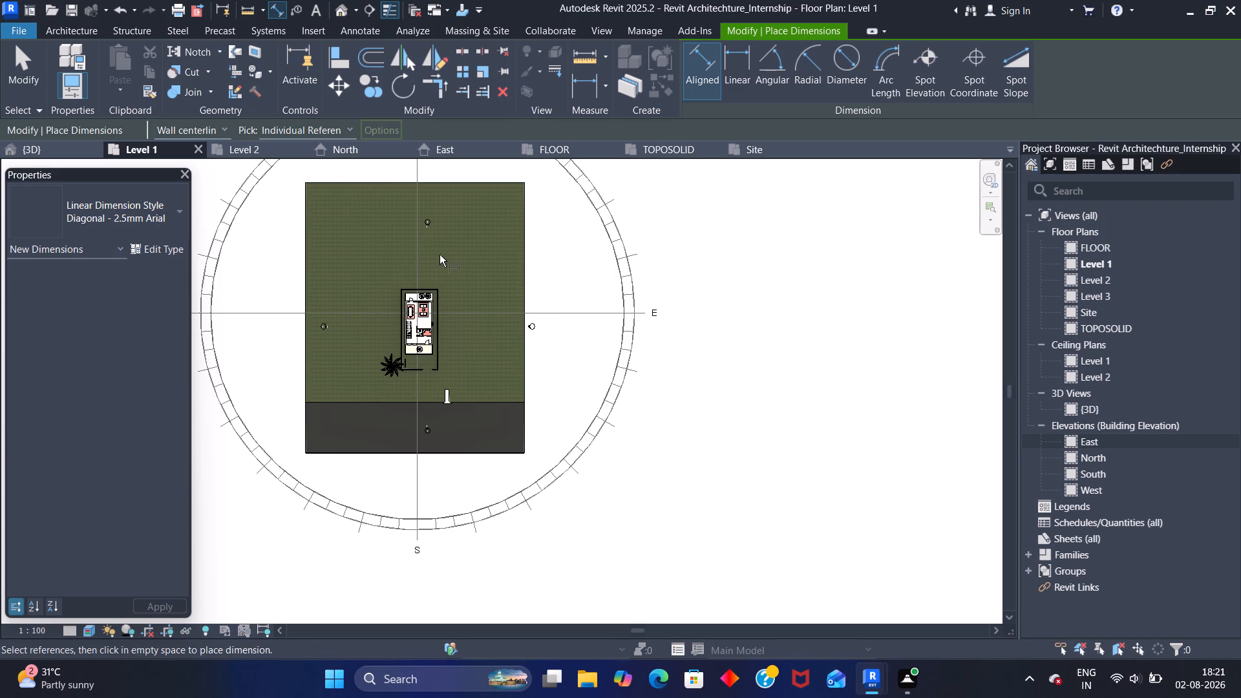
middle_click_drag(440, 255, 410, 246)
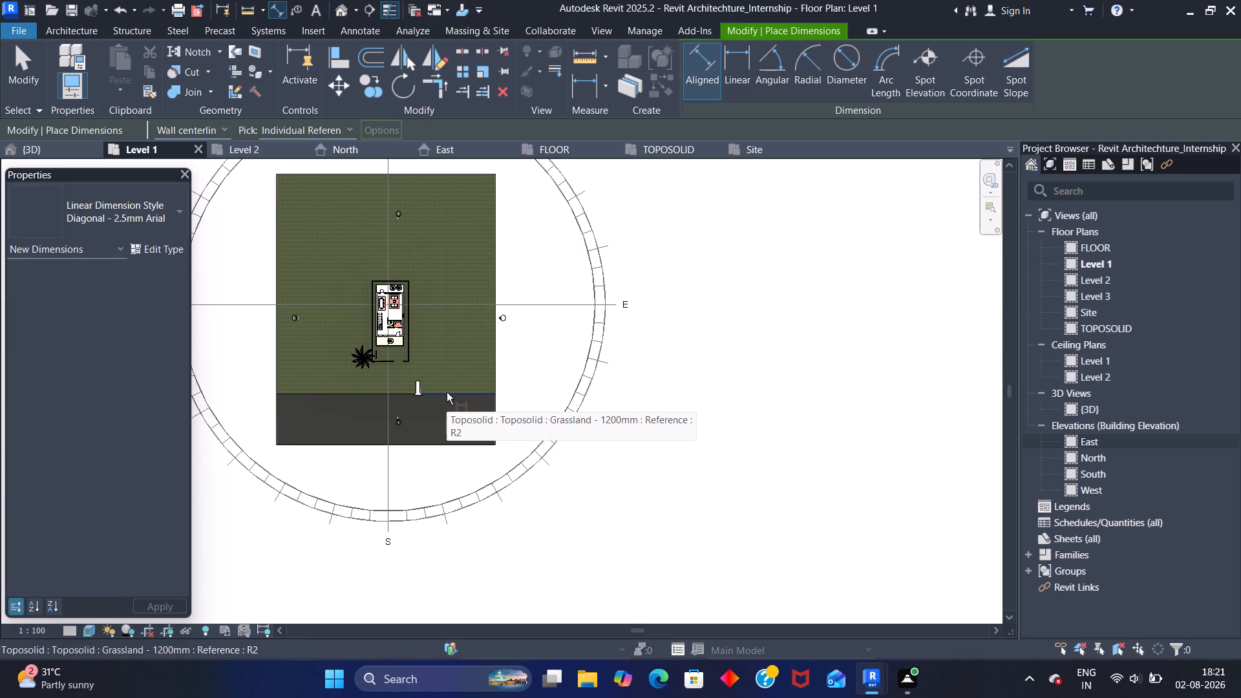
scroll(448, 392, "up", 3)
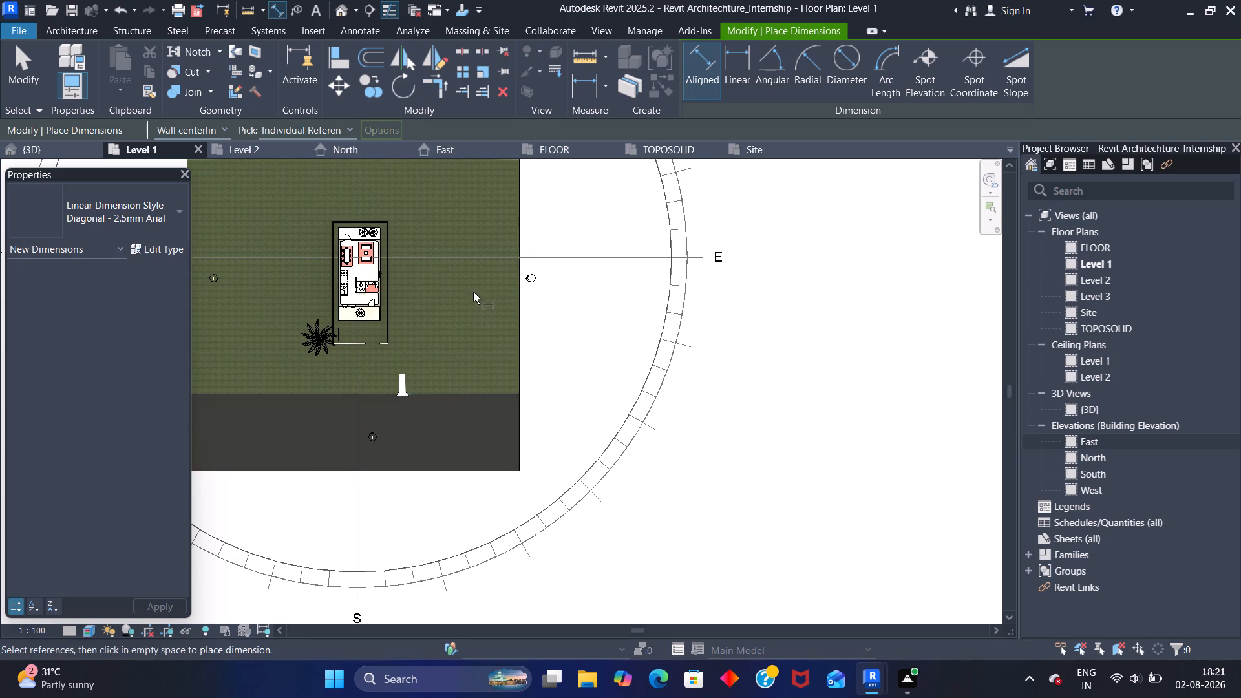
left_click(260, 47)
scroll(510, 315, "up", 7)
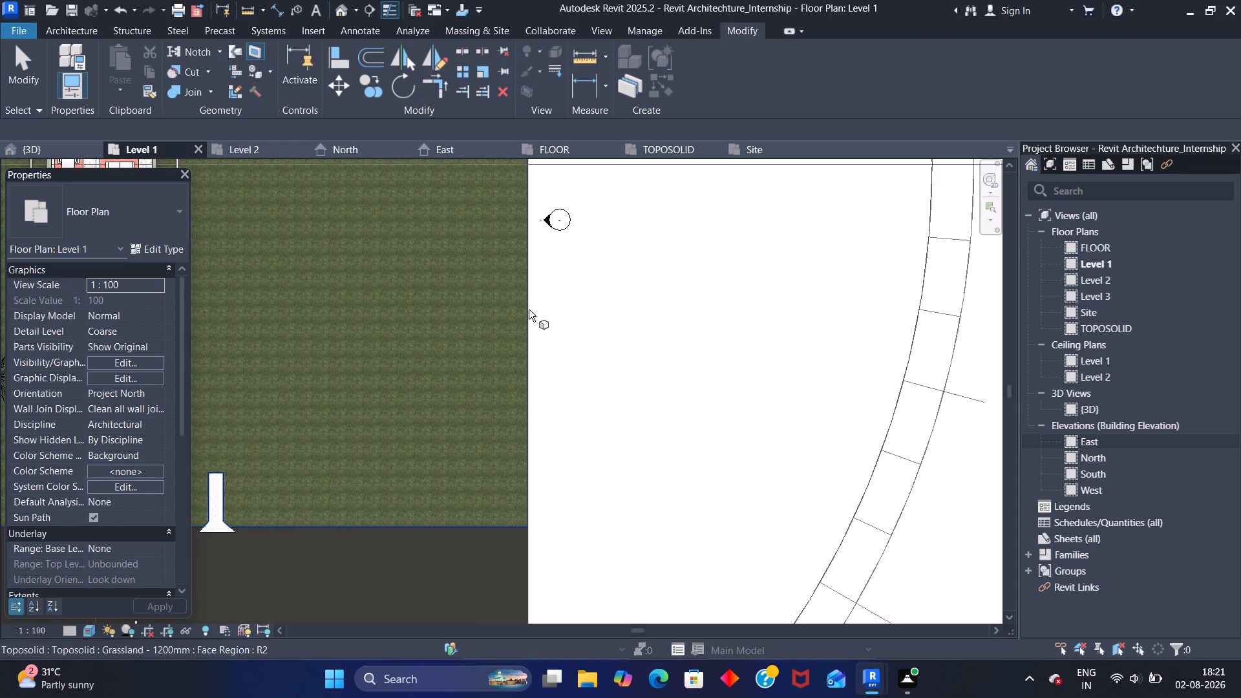
left_click(527, 308)
scroll(511, 337, "down", 4)
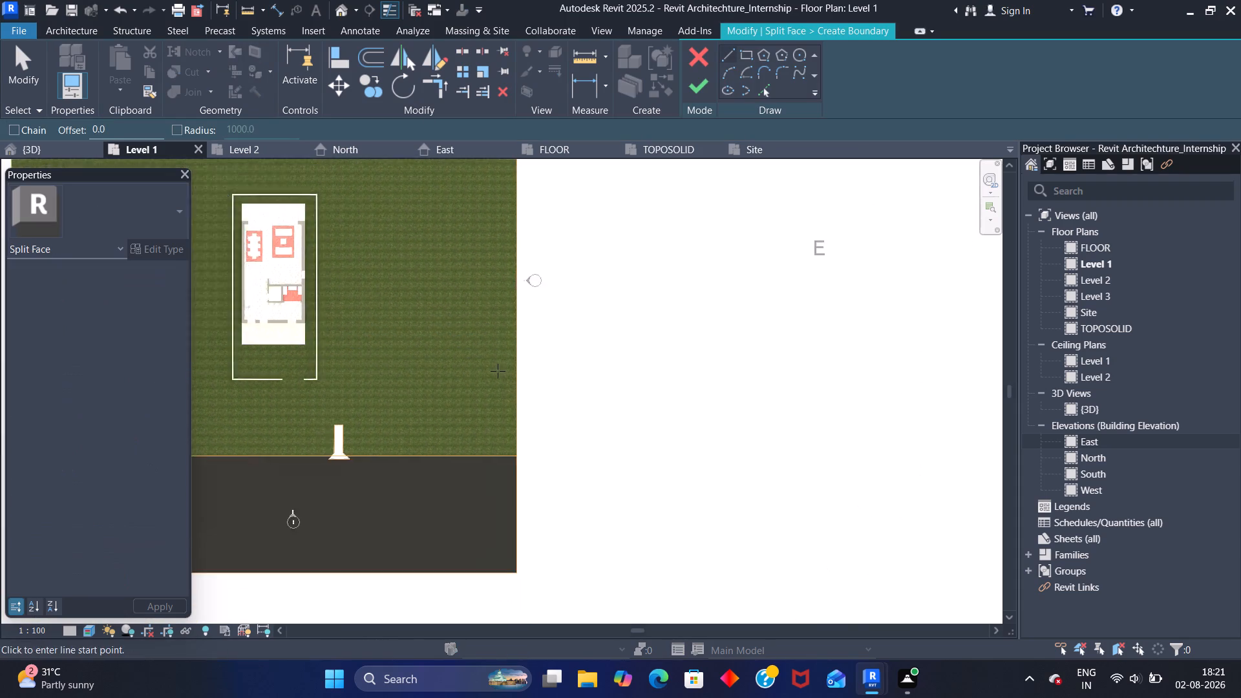
scroll(498, 371, "down", 7)
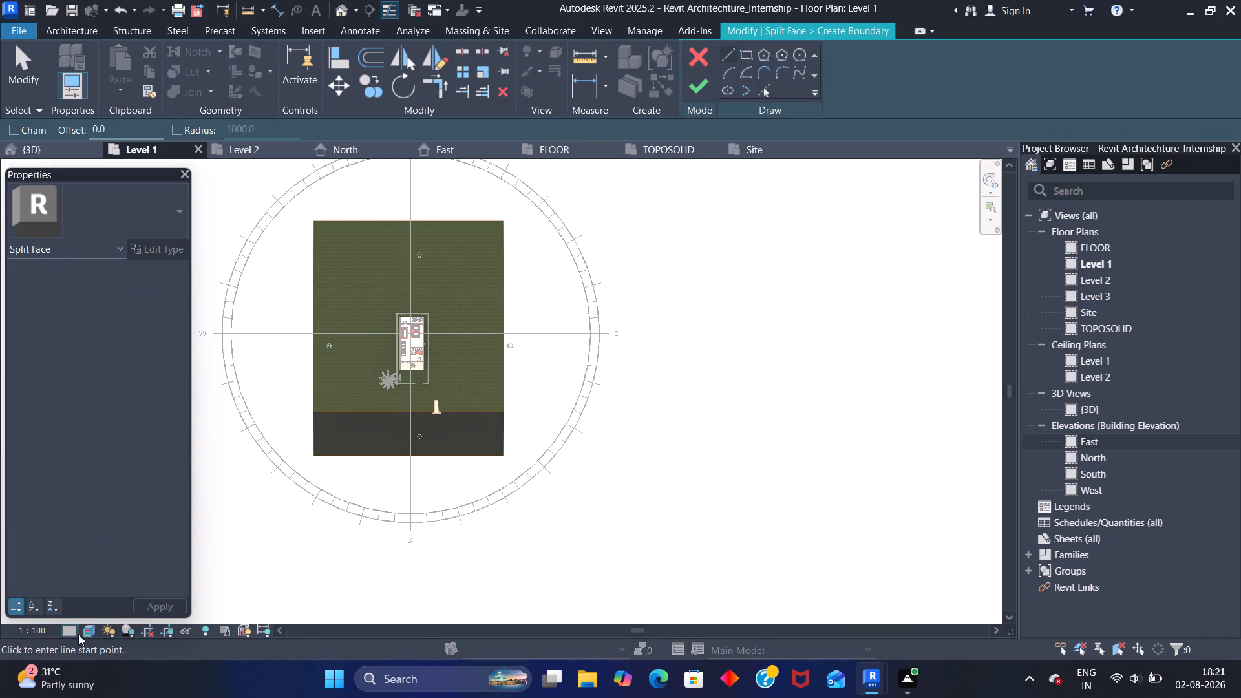
left_click(88, 629)
left_click(113, 555)
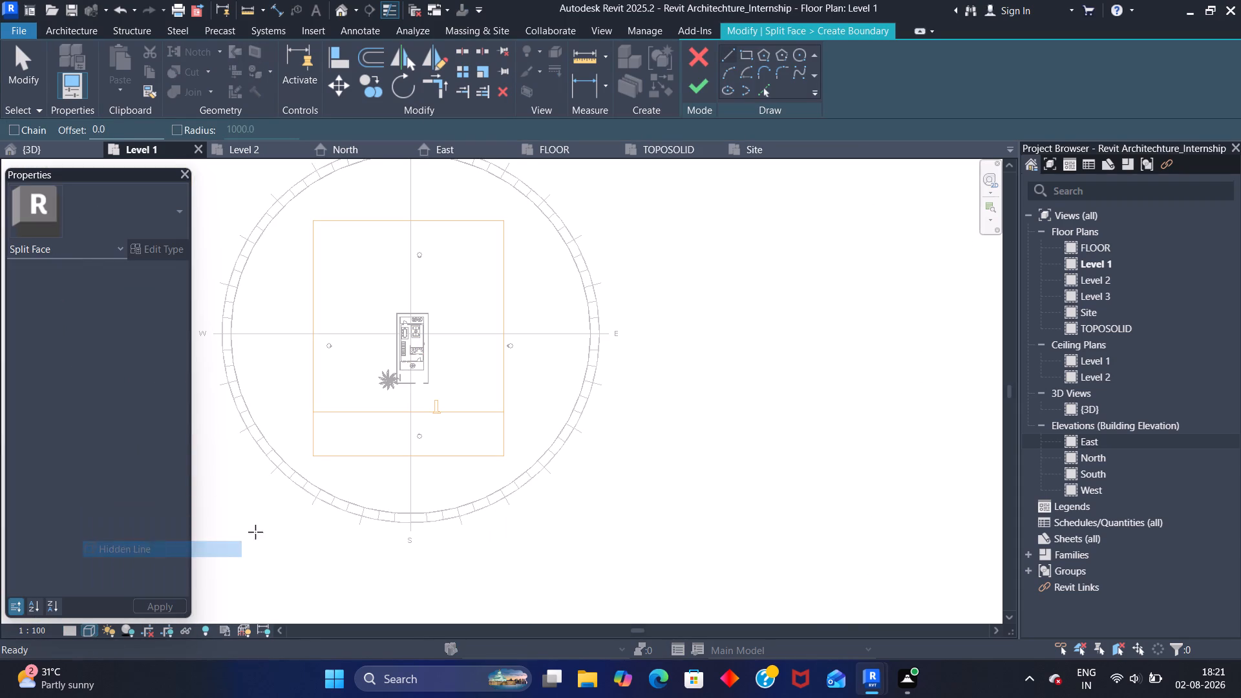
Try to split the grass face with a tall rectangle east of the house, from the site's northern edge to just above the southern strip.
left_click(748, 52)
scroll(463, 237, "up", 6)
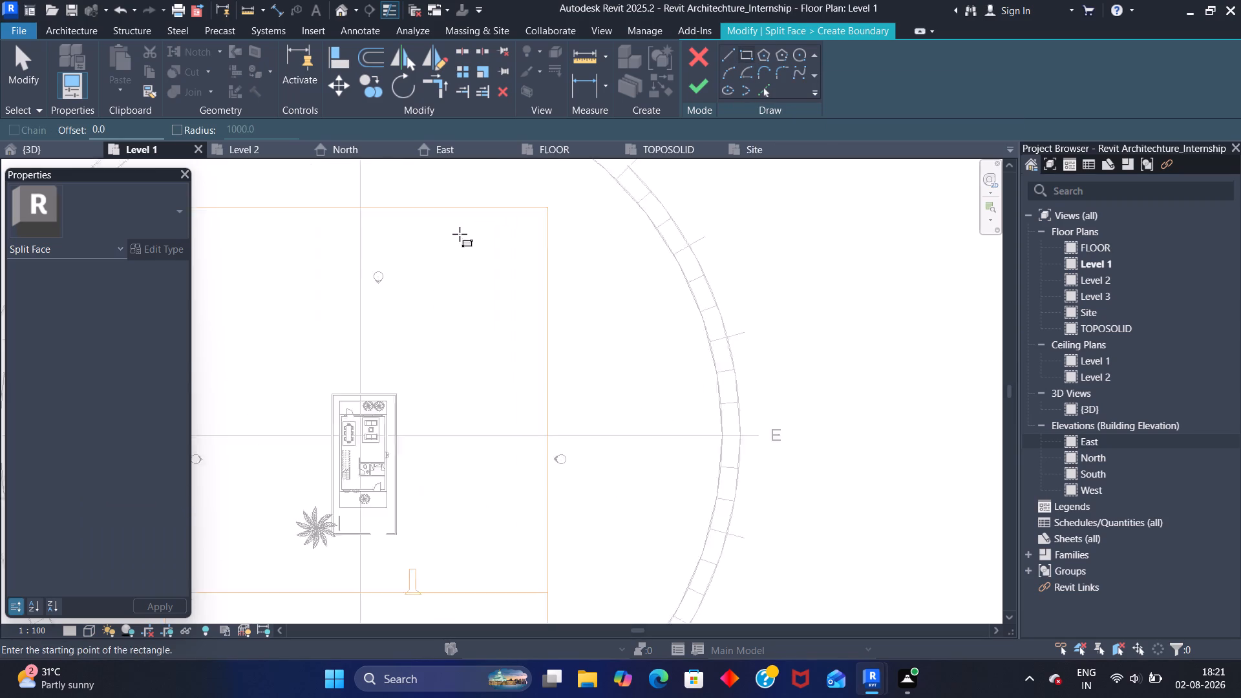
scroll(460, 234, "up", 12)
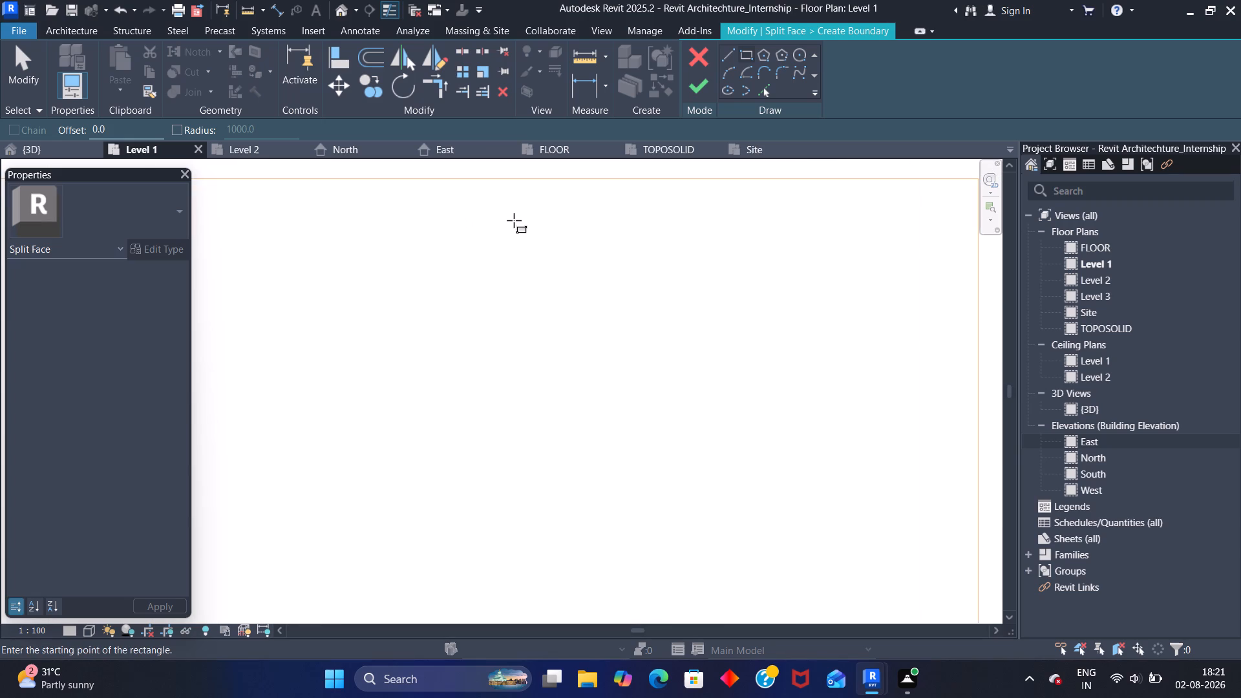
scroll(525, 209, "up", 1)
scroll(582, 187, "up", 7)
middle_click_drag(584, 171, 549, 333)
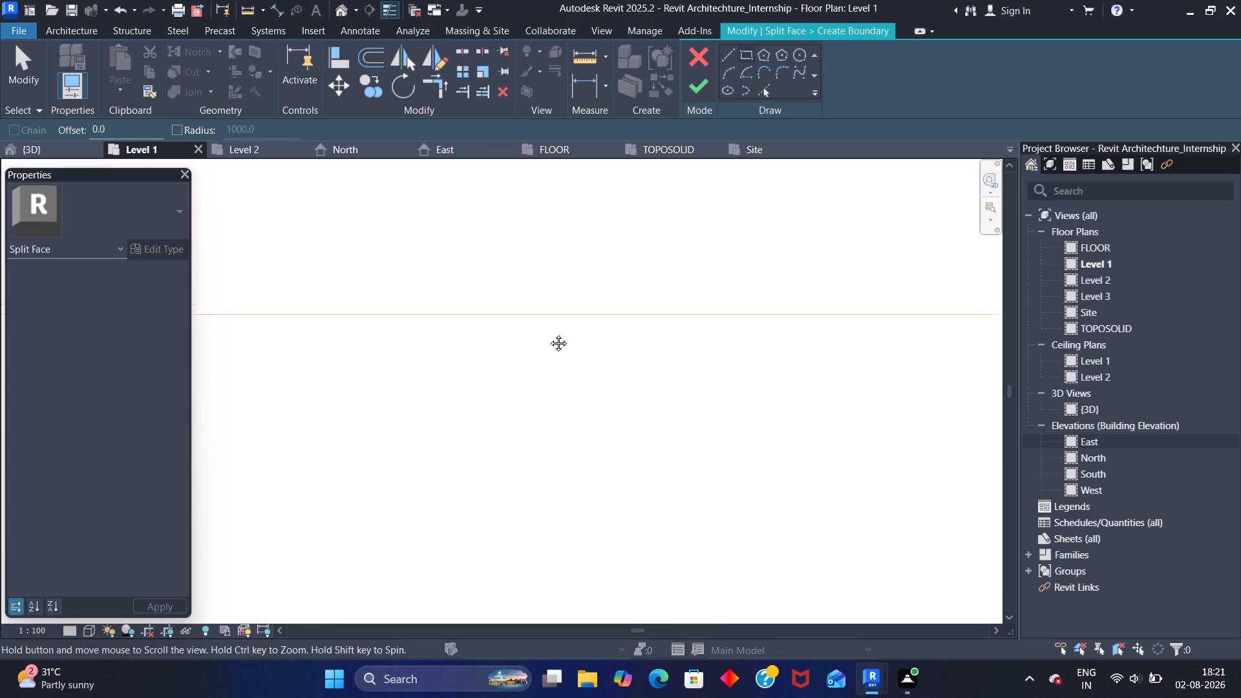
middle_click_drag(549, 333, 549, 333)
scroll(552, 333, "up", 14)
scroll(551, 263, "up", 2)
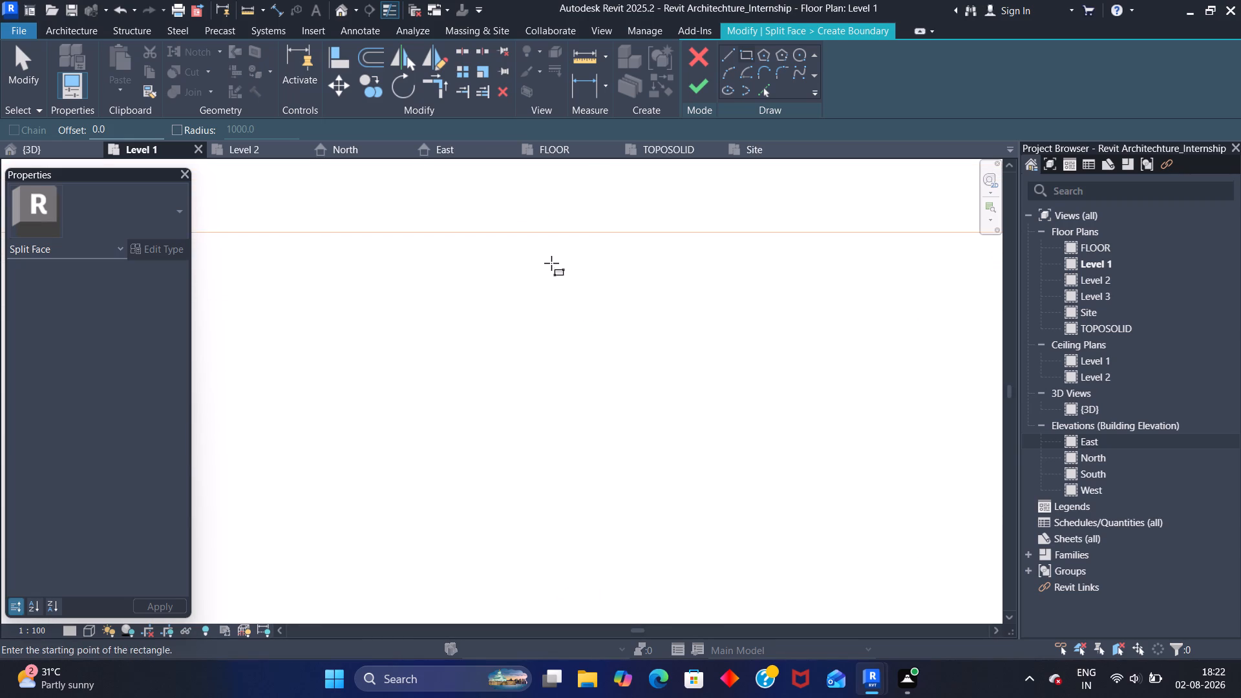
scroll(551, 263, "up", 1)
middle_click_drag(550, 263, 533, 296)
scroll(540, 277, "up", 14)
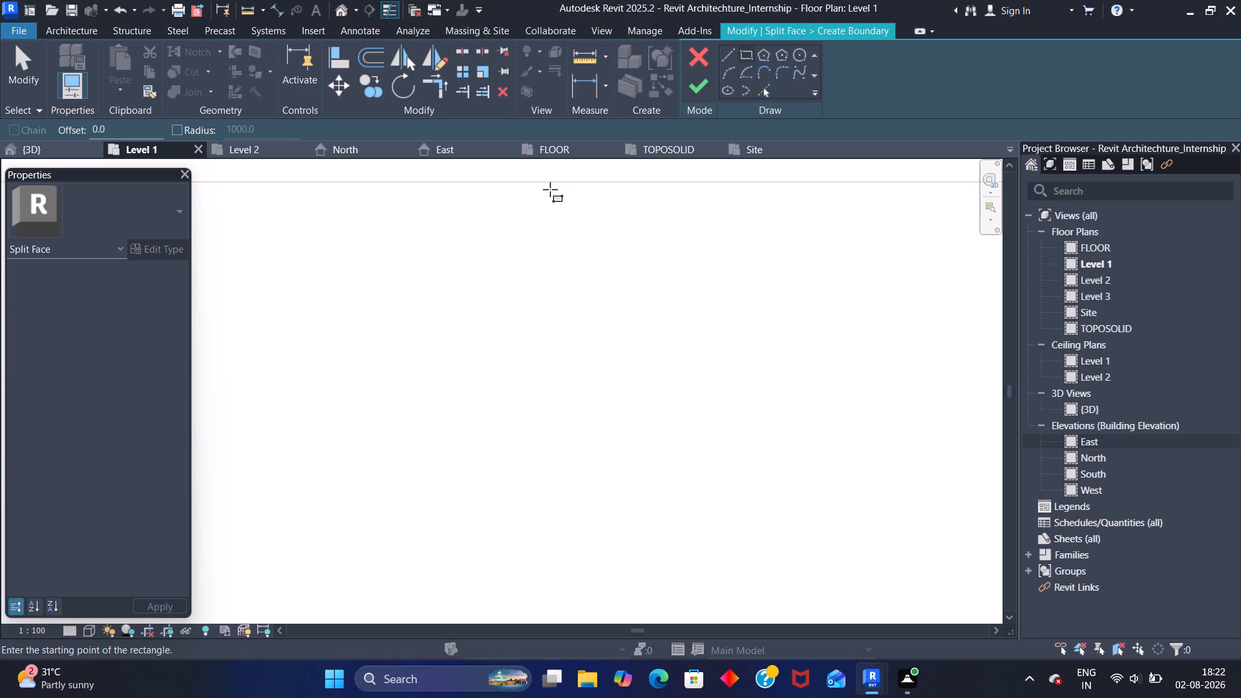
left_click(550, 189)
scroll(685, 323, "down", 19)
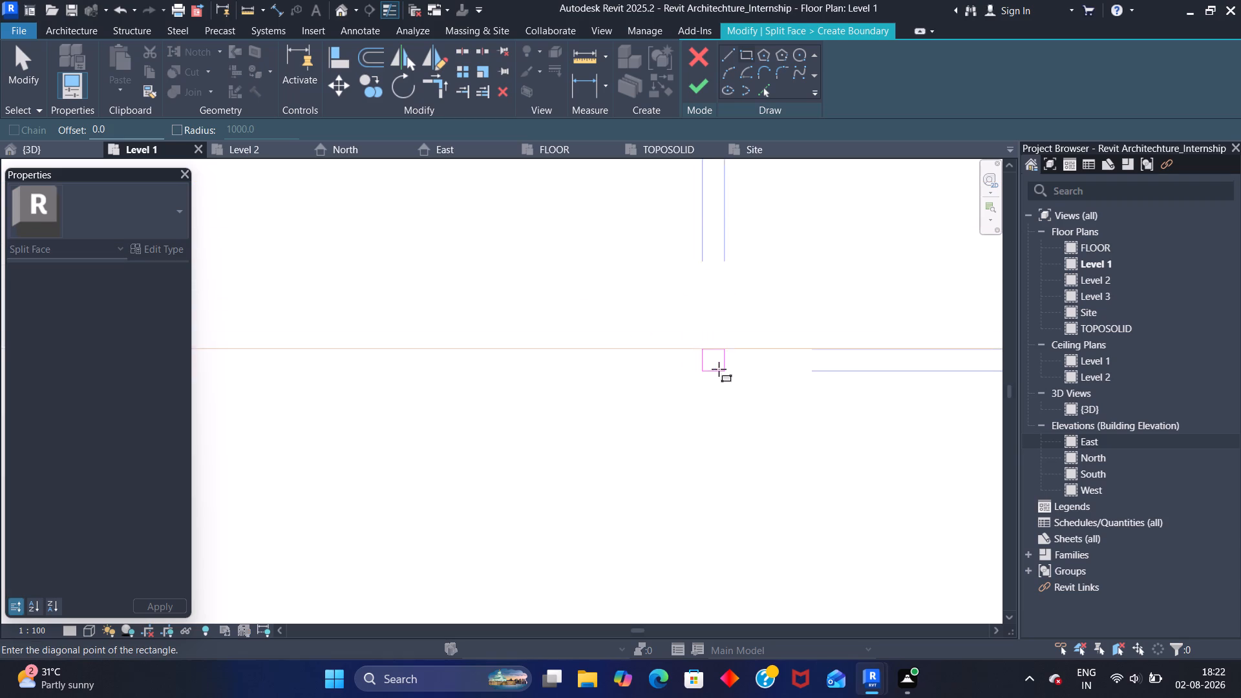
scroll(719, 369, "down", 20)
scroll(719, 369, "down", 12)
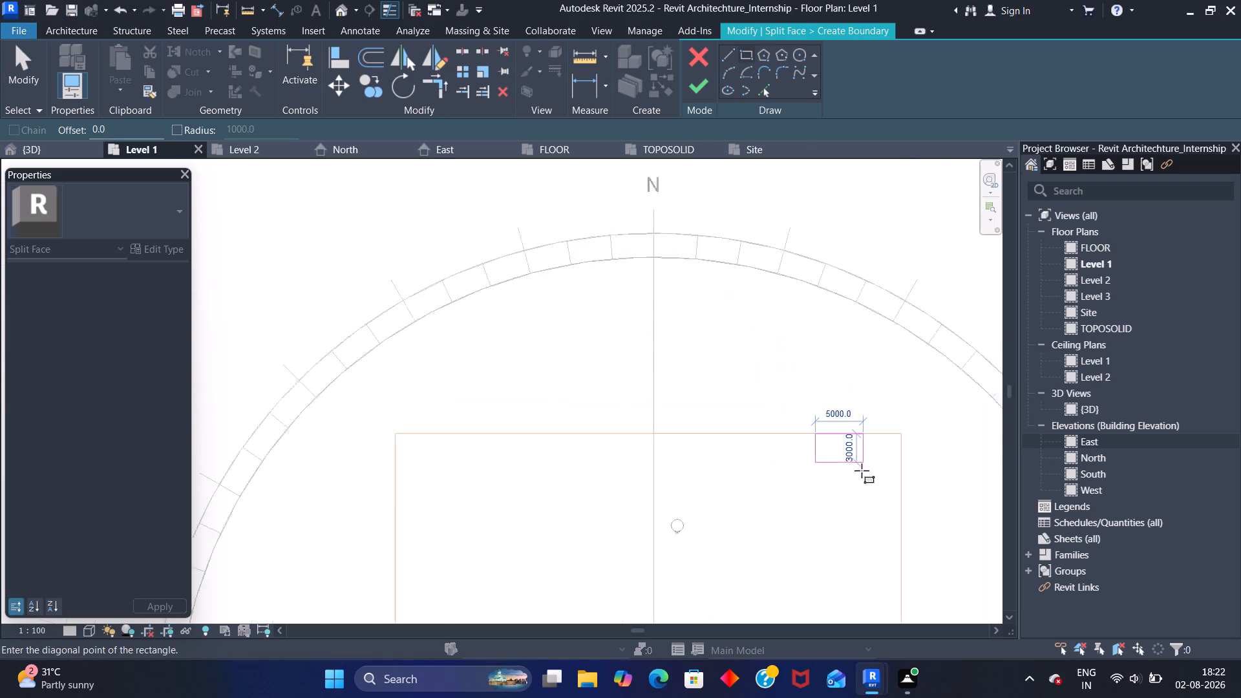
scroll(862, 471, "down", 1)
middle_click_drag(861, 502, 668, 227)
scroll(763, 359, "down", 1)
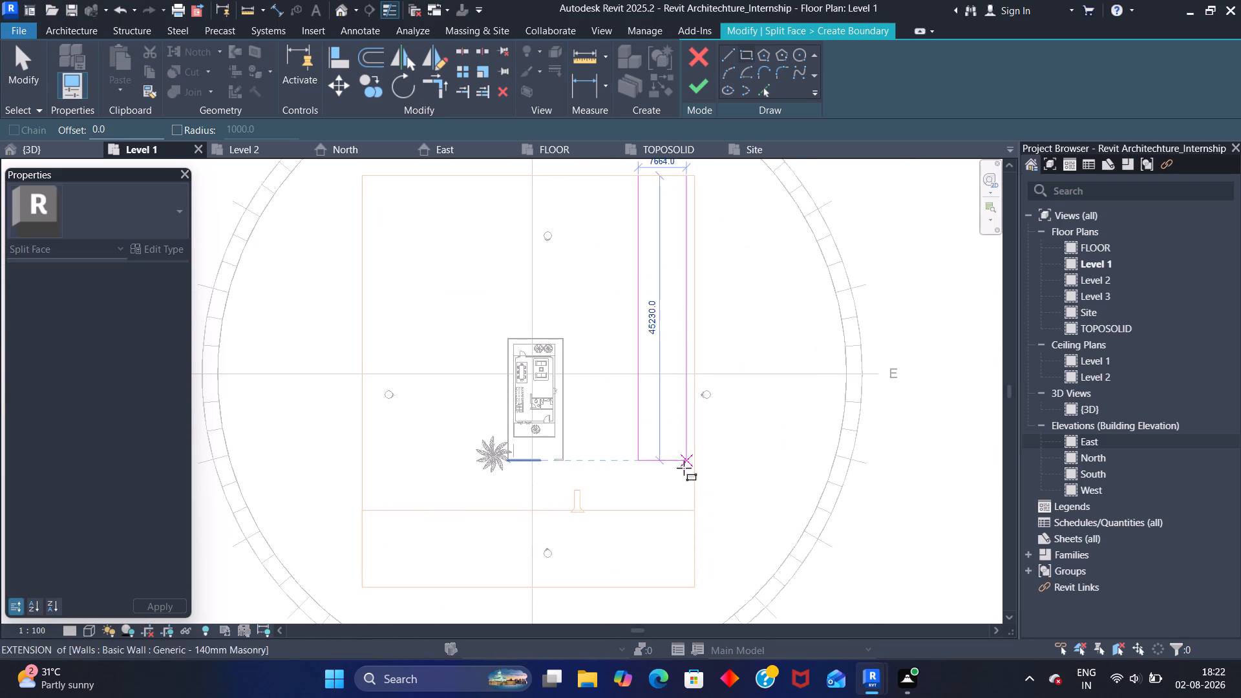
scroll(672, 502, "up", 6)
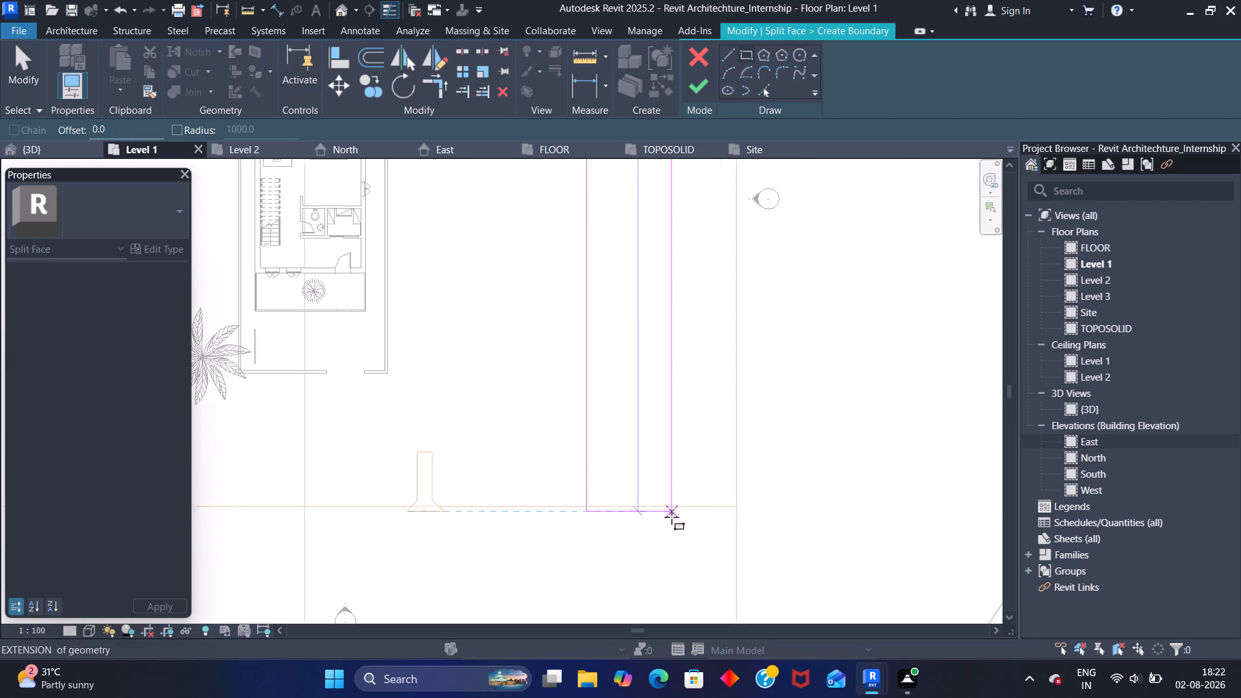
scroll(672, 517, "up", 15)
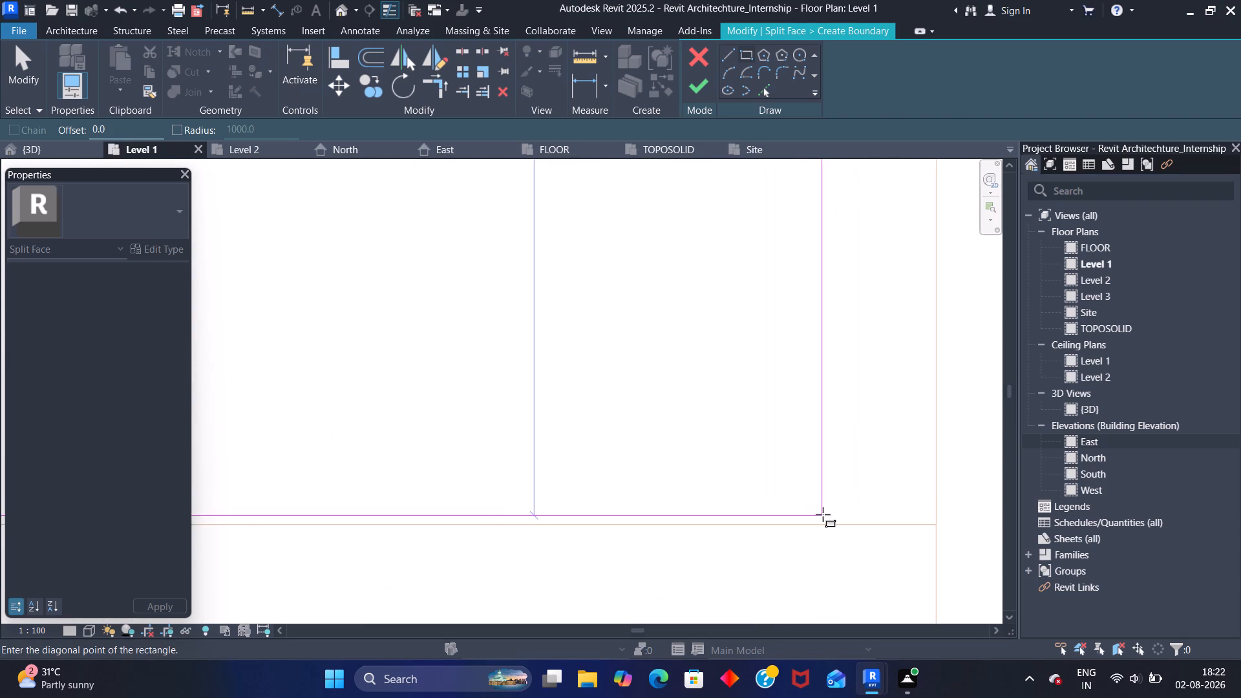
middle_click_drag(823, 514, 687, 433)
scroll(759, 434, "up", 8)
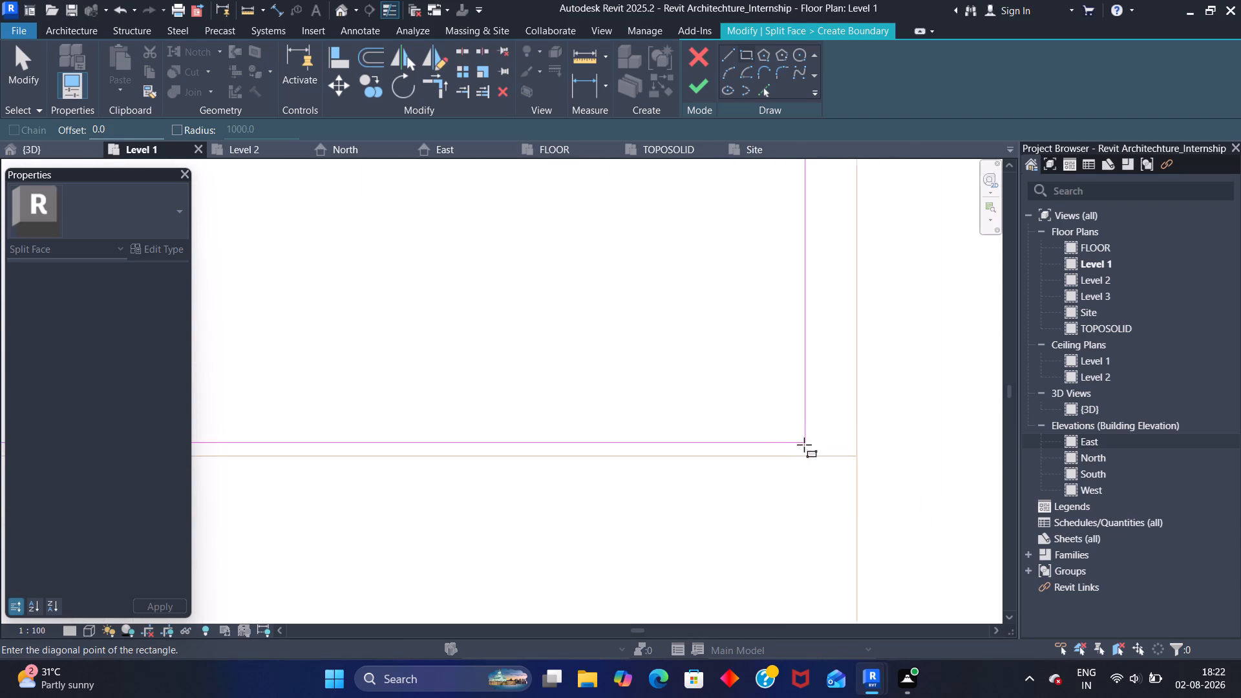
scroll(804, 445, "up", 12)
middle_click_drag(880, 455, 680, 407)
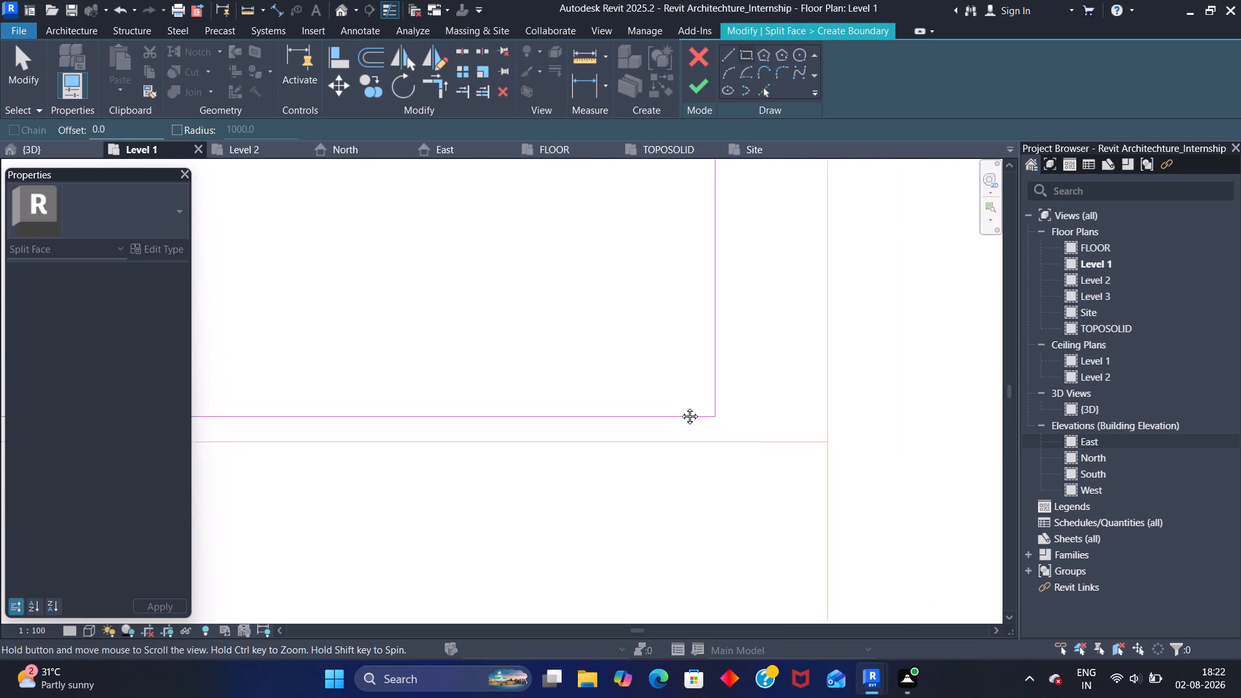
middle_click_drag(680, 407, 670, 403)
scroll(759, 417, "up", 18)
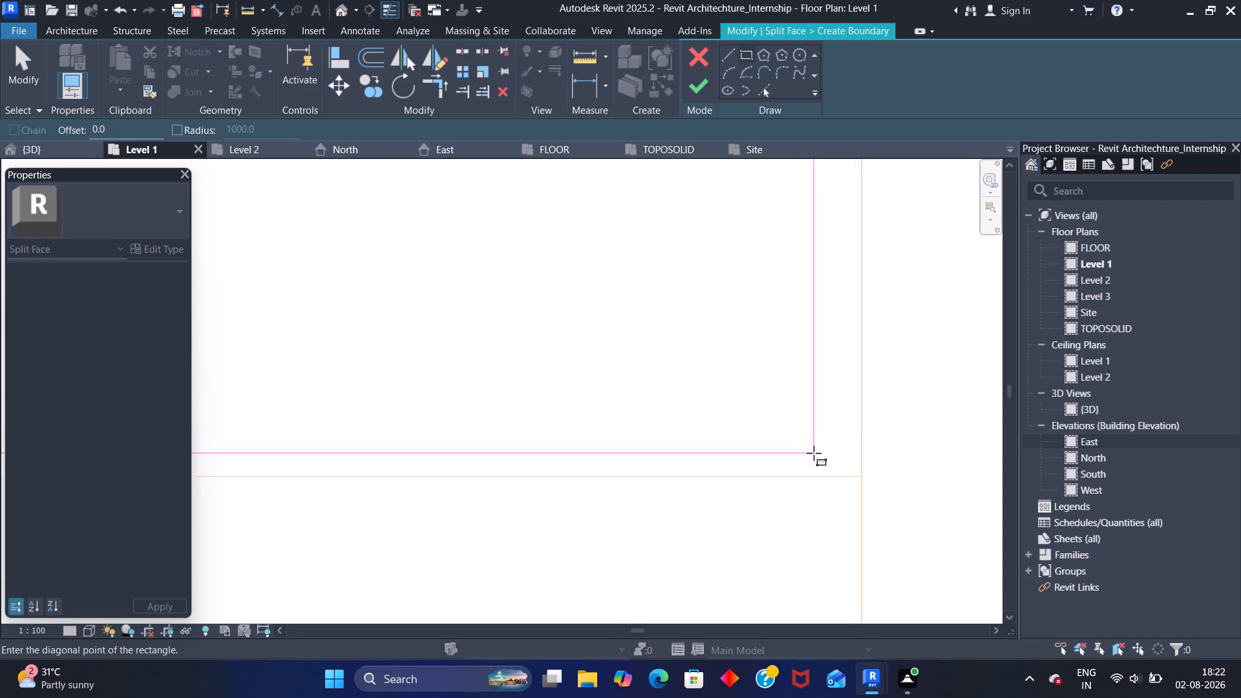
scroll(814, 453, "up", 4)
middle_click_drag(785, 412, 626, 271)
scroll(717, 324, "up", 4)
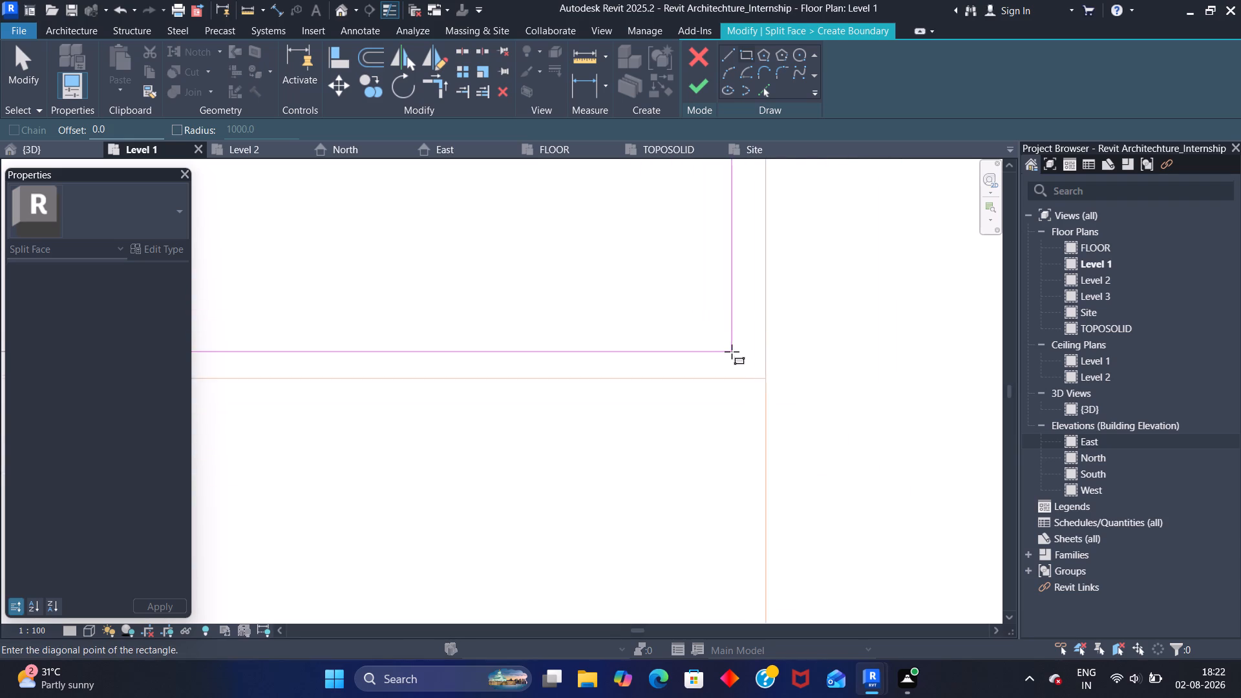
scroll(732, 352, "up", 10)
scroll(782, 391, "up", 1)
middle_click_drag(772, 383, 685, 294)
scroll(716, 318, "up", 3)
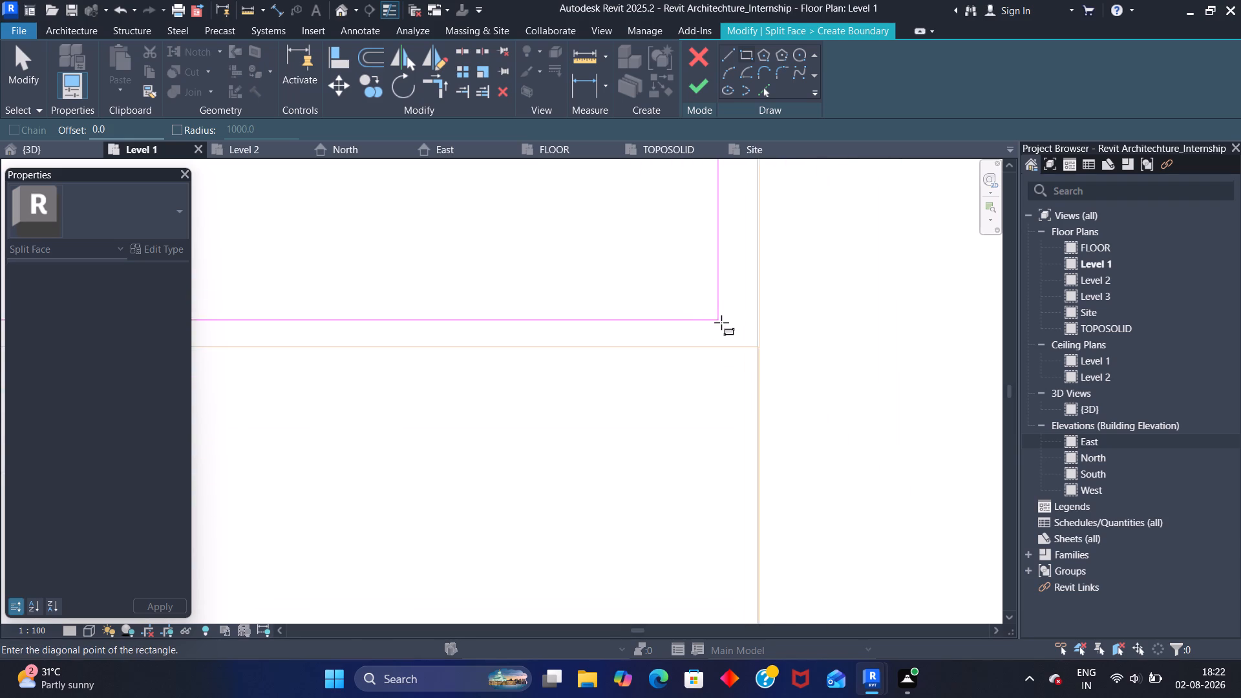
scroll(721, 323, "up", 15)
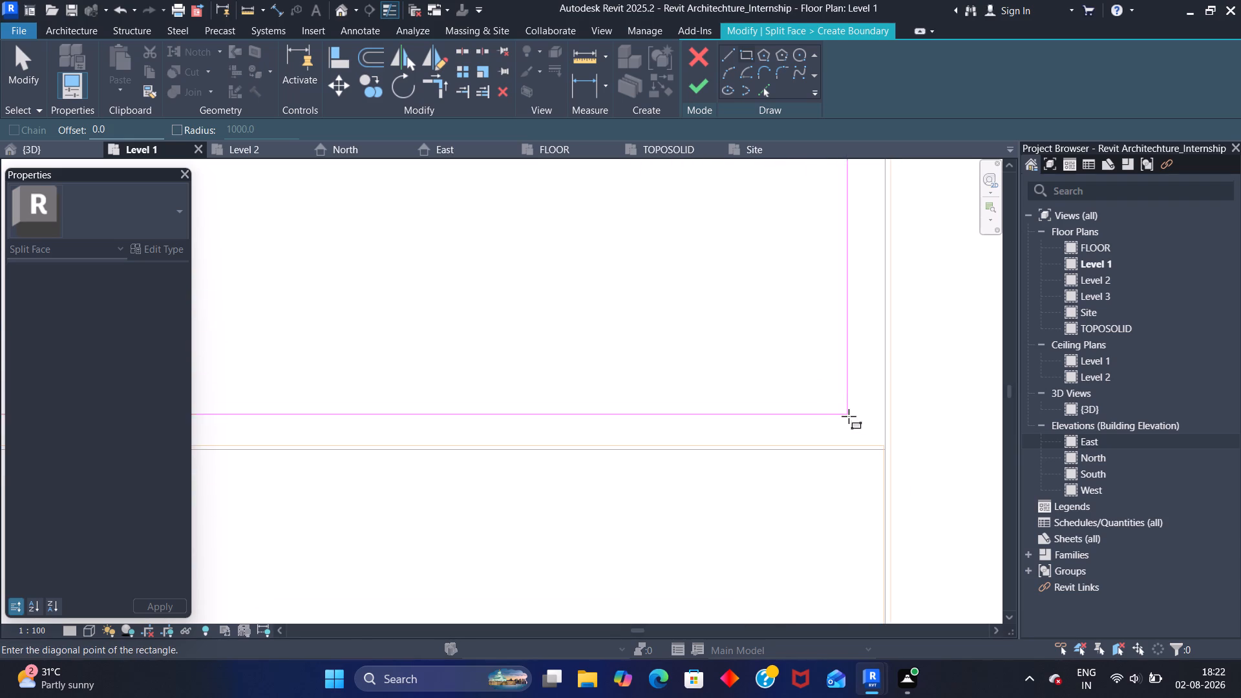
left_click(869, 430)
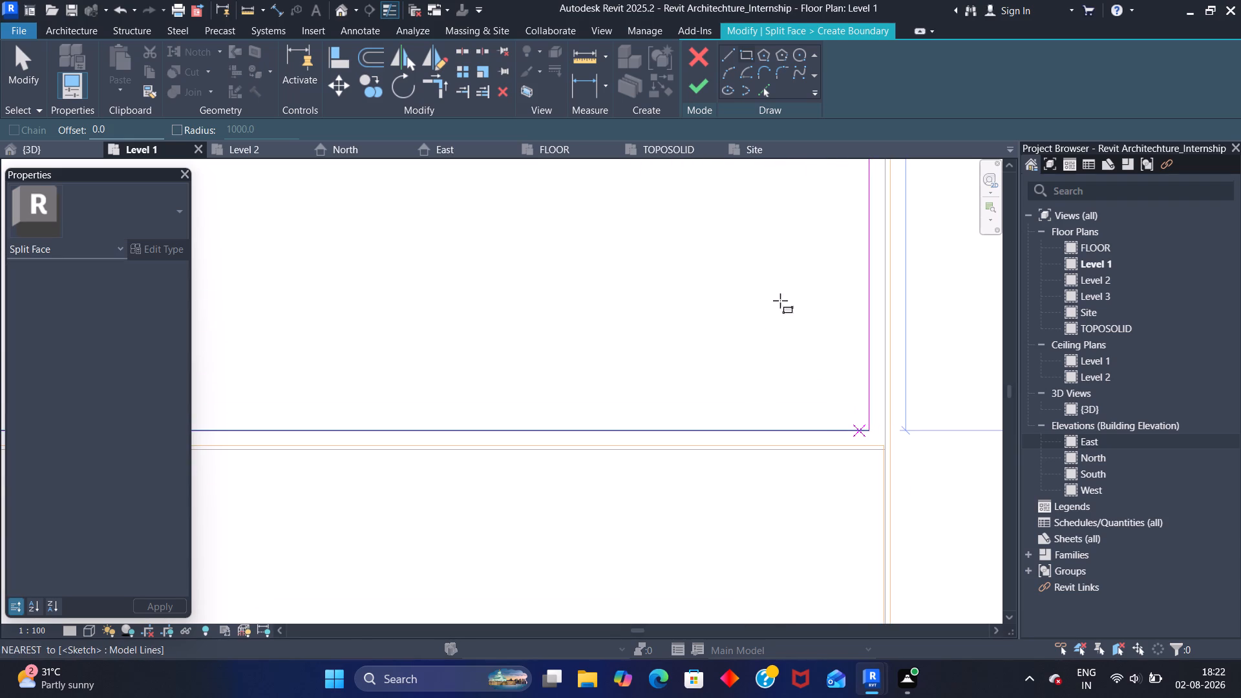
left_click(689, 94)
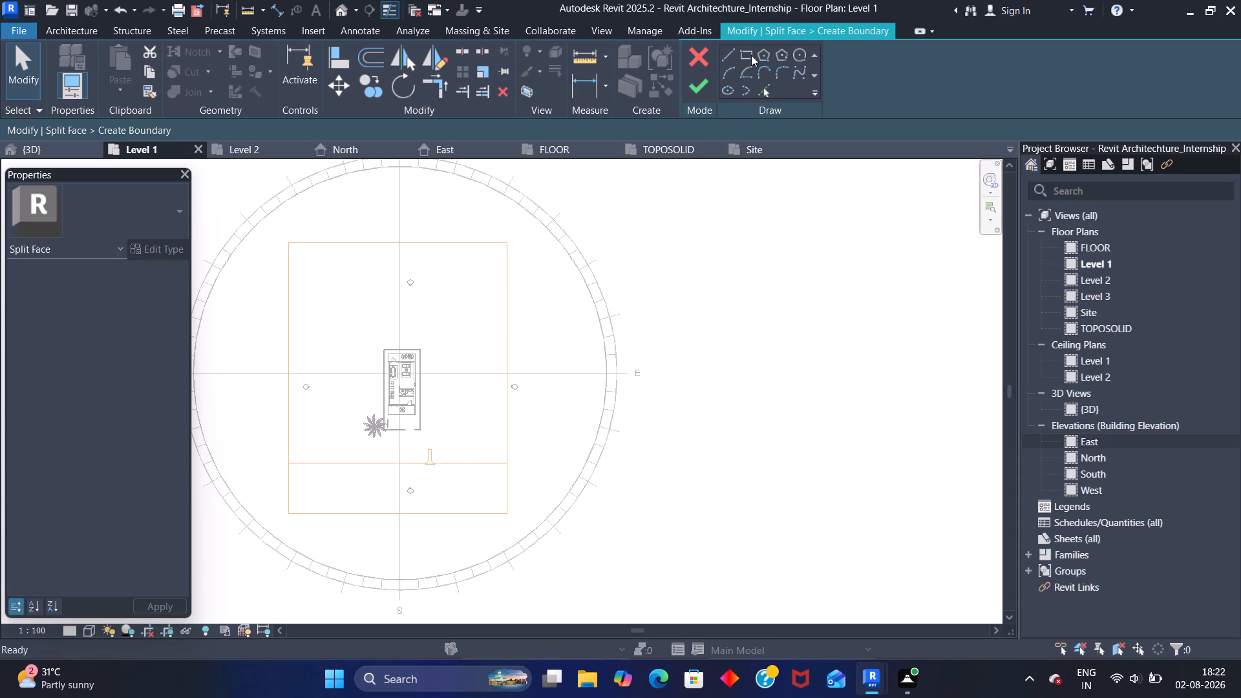
Split the grass face with a rectangle about 51 m long between house and eastern edge, just inside the site's northern edge and strip line.
left_click(751, 54)
scroll(460, 279, "up", 4)
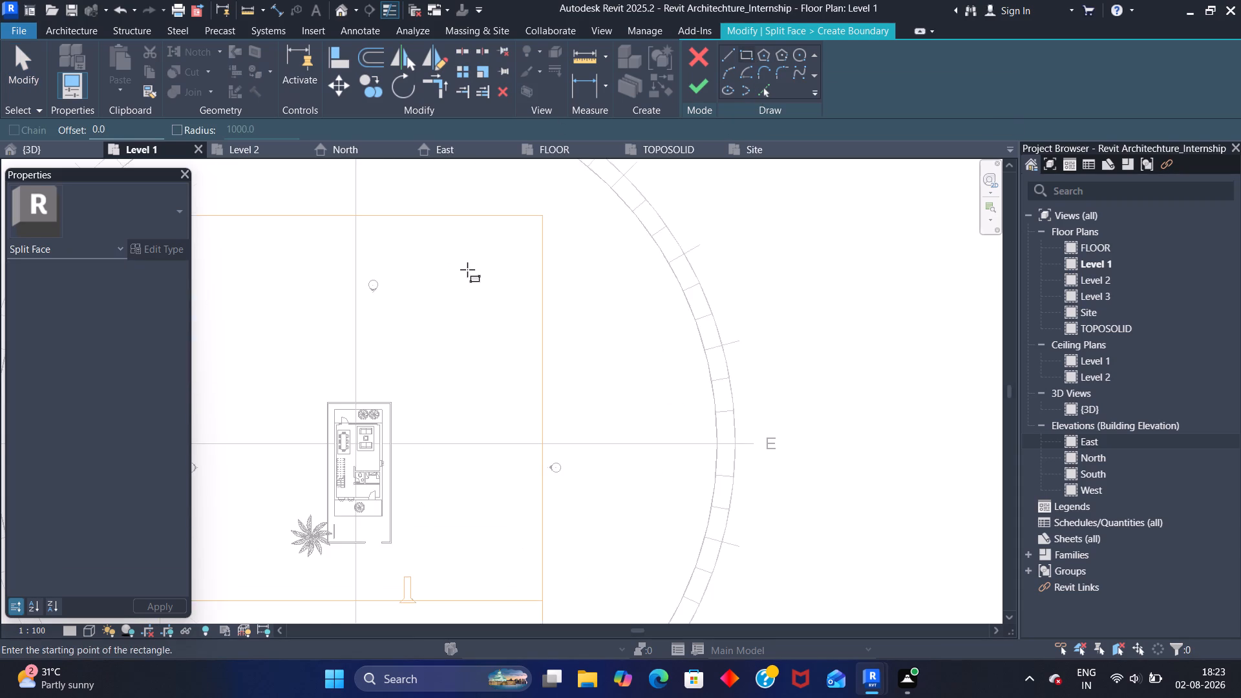
scroll(462, 254, "up", 7)
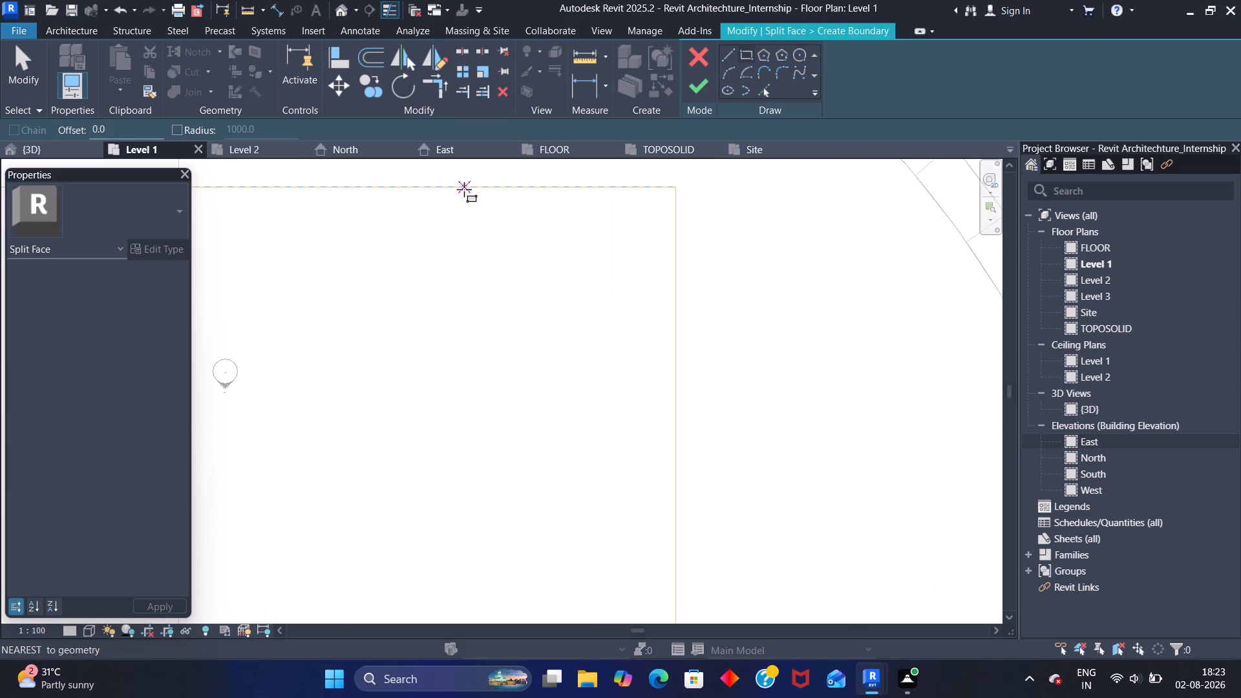
left_click(463, 196)
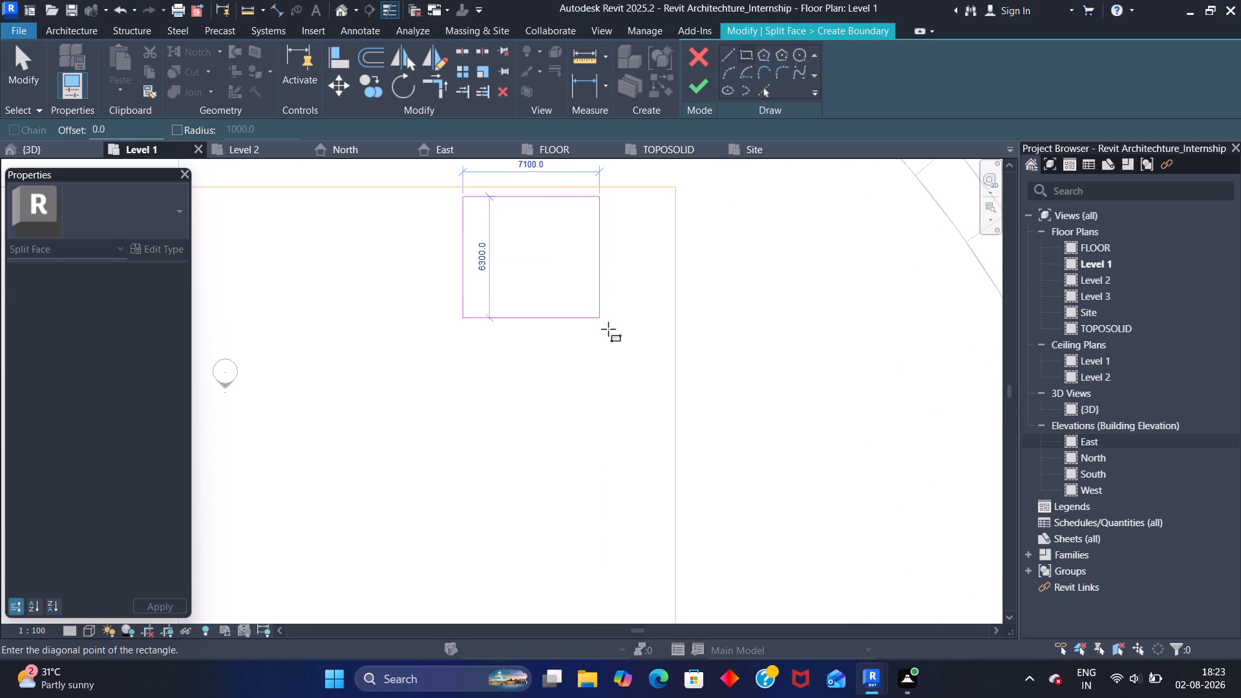
scroll(611, 402, "down", 8)
middle_click_drag(603, 418, 551, 277)
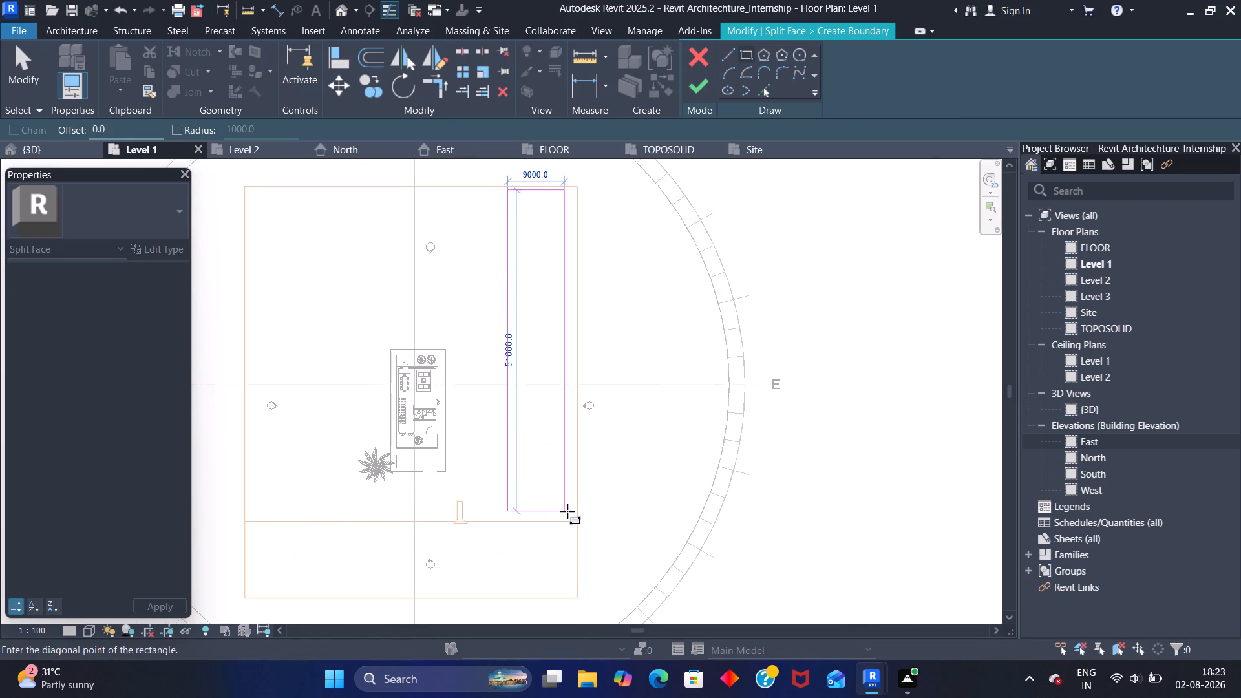
scroll(570, 511, "up", 8)
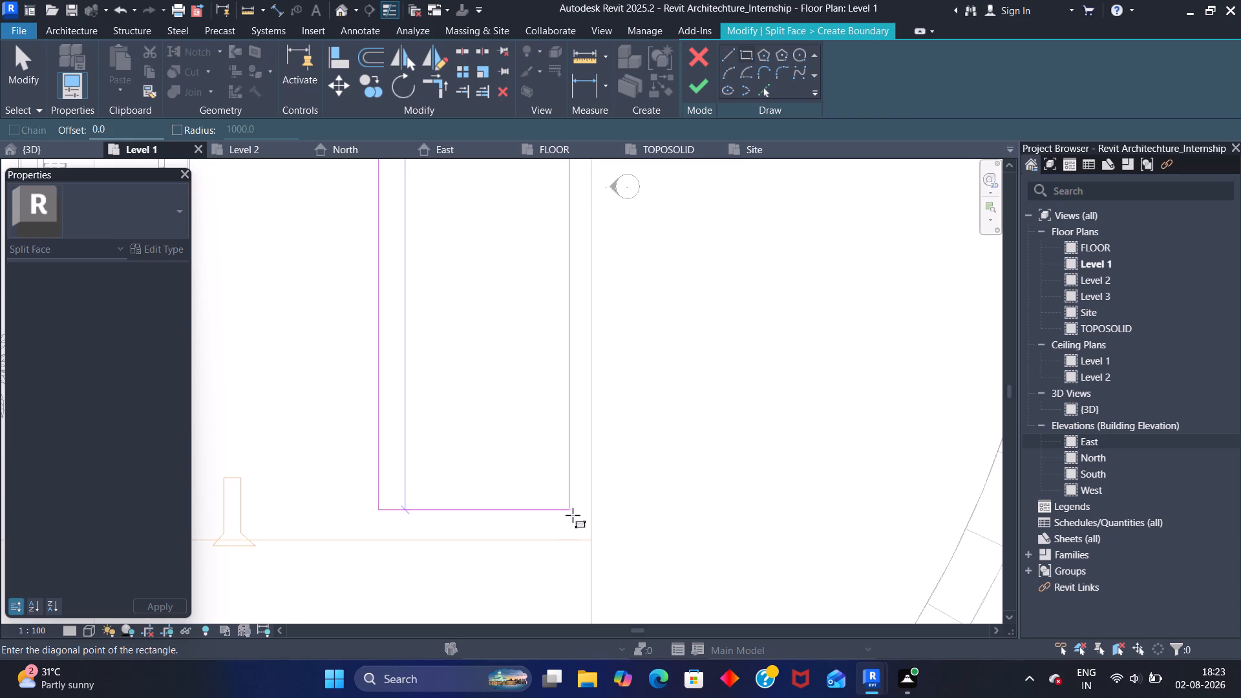
scroll(583, 532, "up", 10)
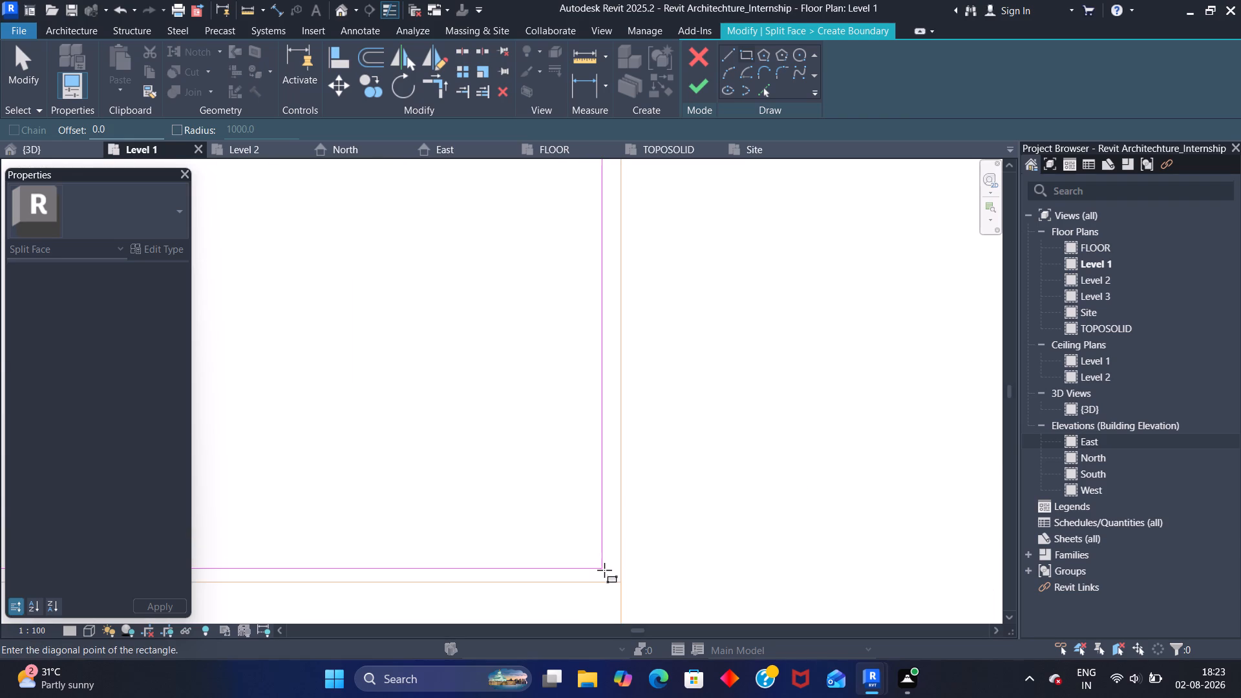
left_click(606, 570)
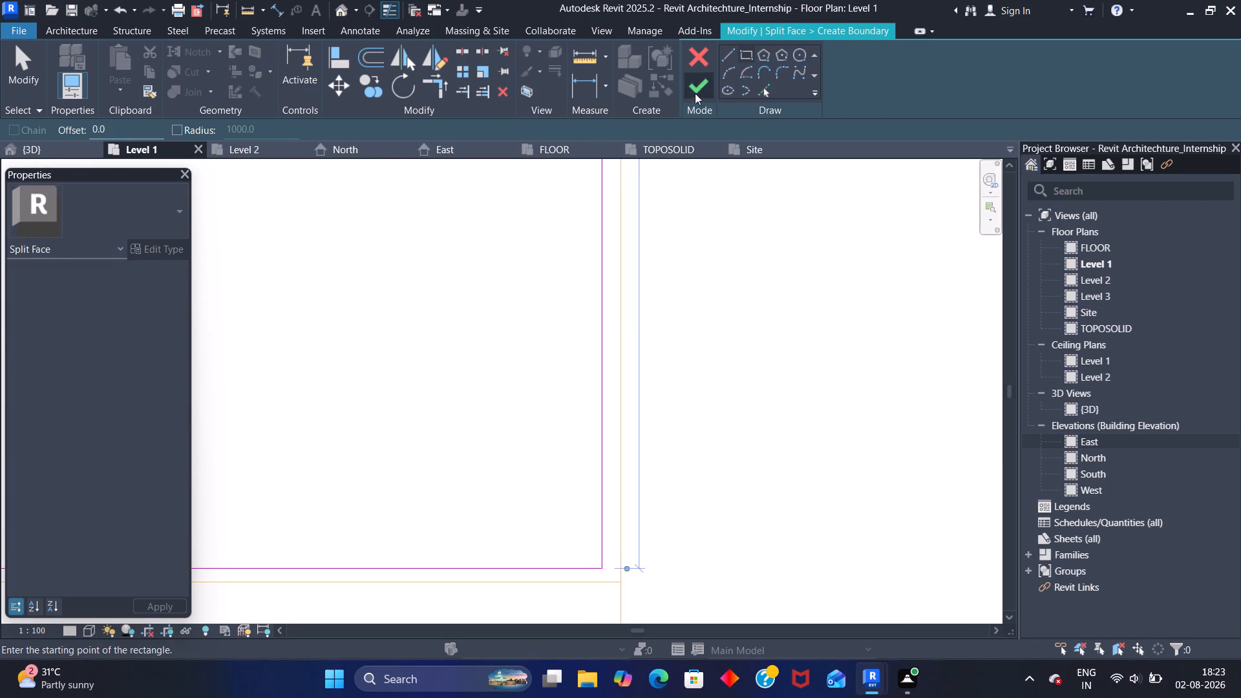
left_click(695, 83)
Examine the new eastern rectangular region across the whole site and where its lower edge meets the southern strip.
scroll(699, 274, "down", 12)
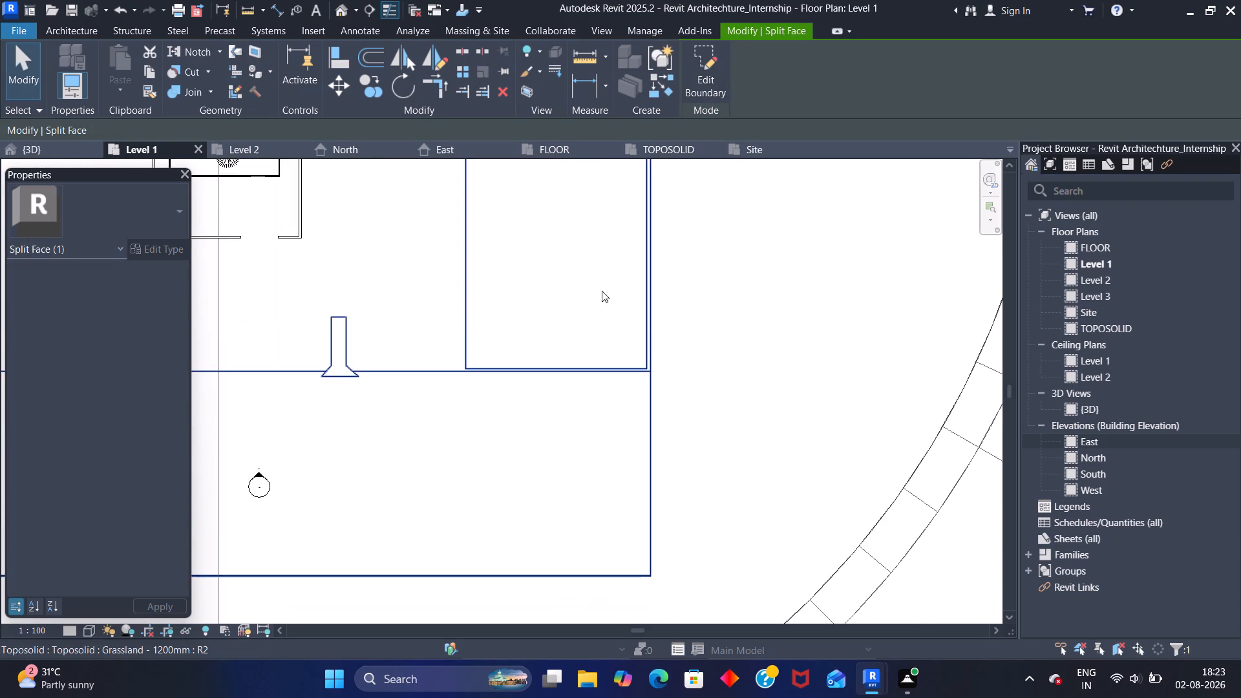
middle_click_drag(558, 271, 573, 321)
scroll(571, 350, "down", 7)
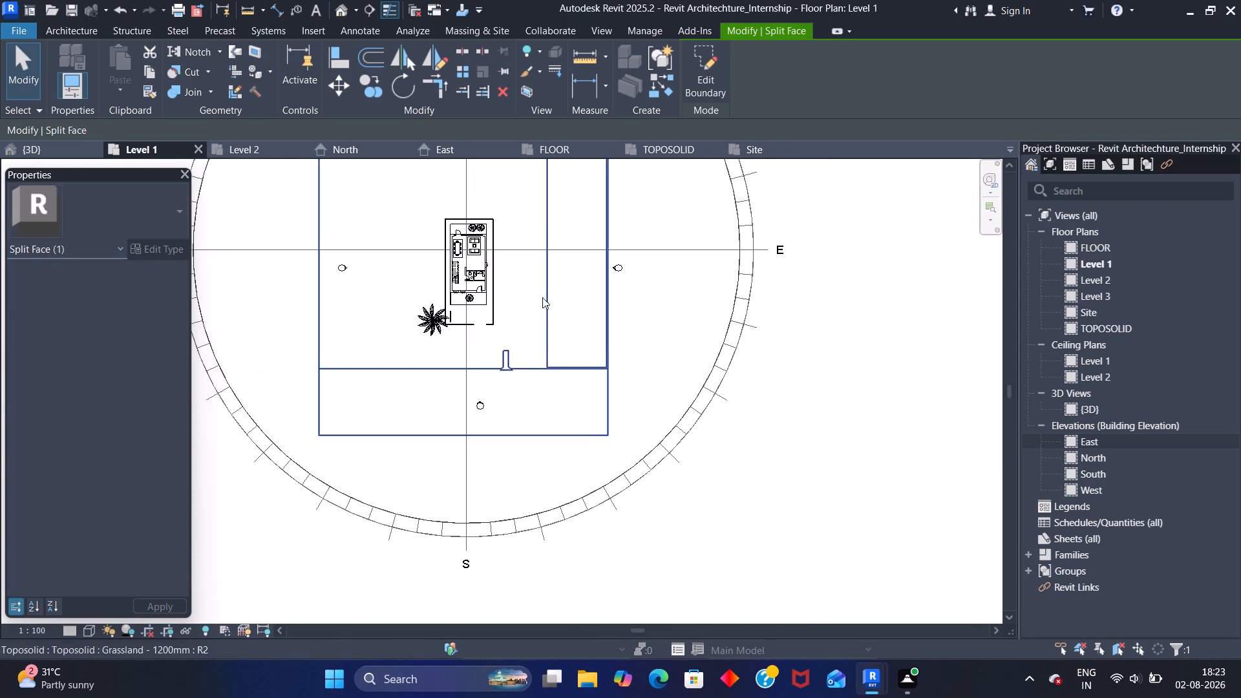
scroll(523, 280, "down", 1)
middle_click_drag(498, 191, 535, 305)
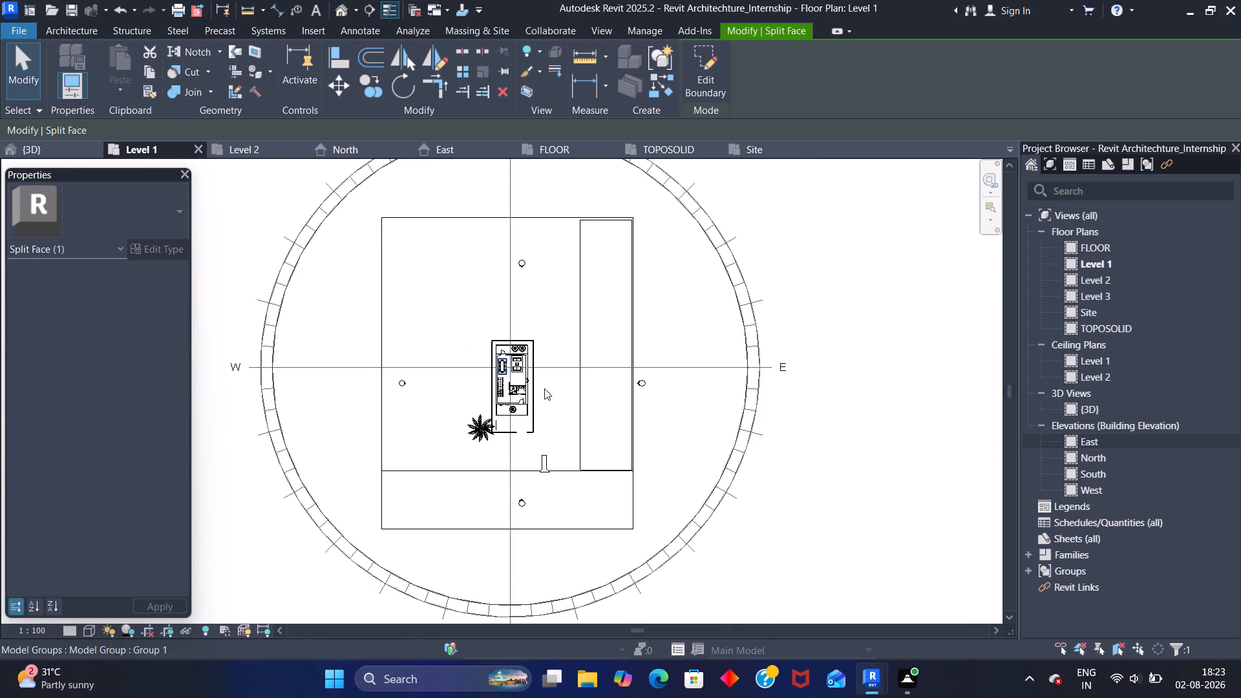
scroll(598, 452, "up", 12)
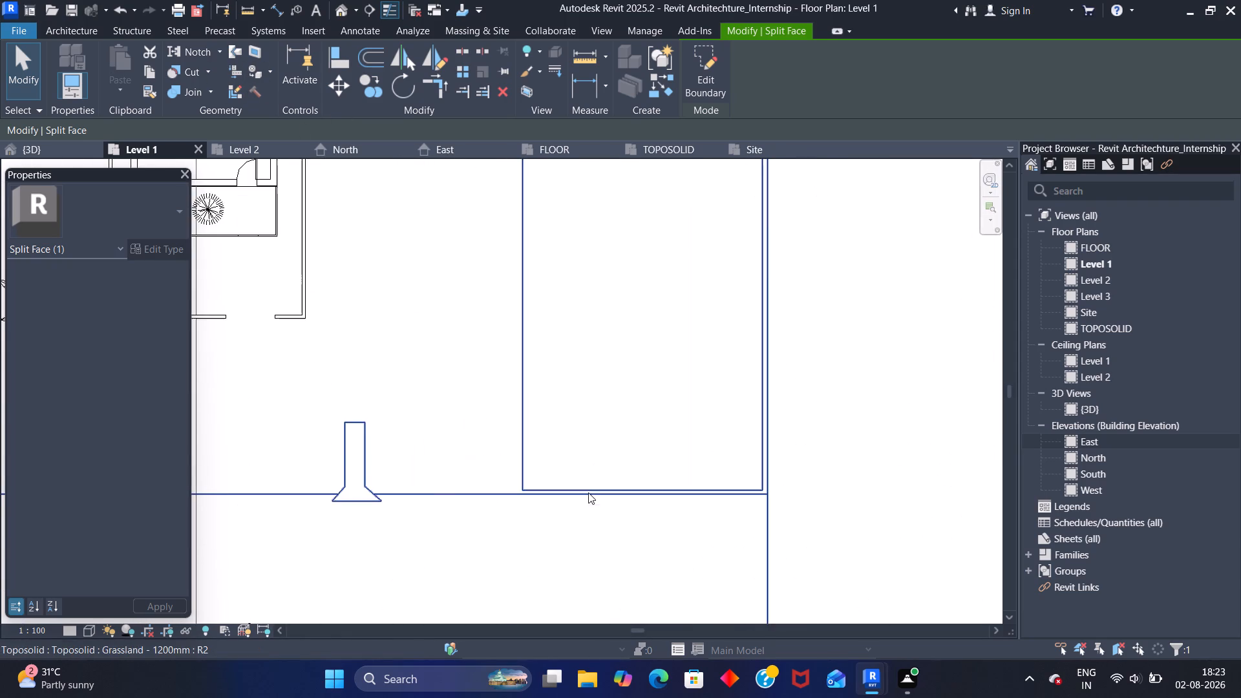
scroll(588, 492, "up", 7)
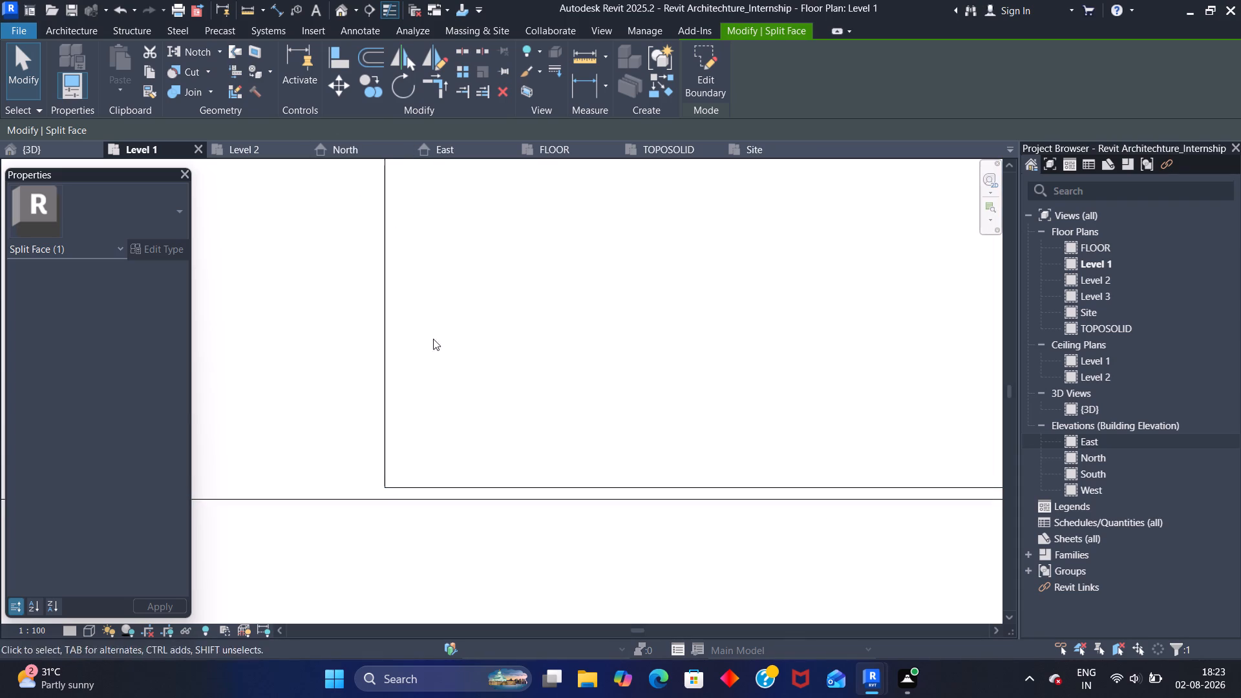
left_click(559, 484)
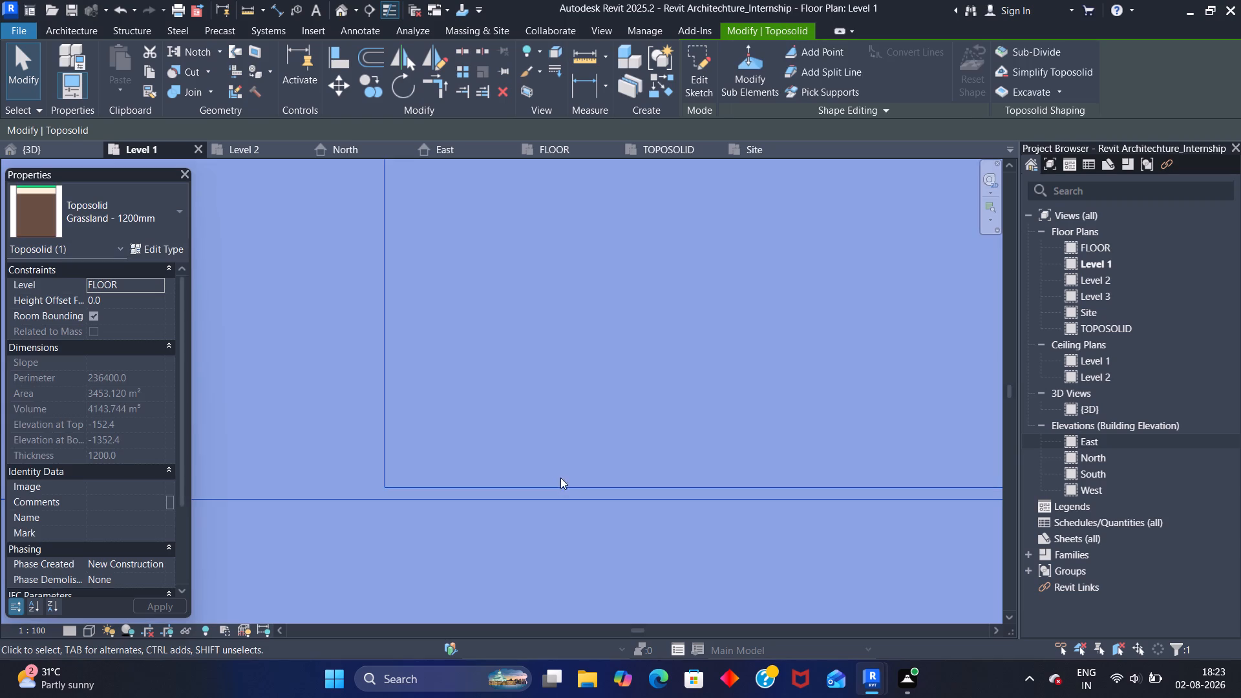
key("Escape")
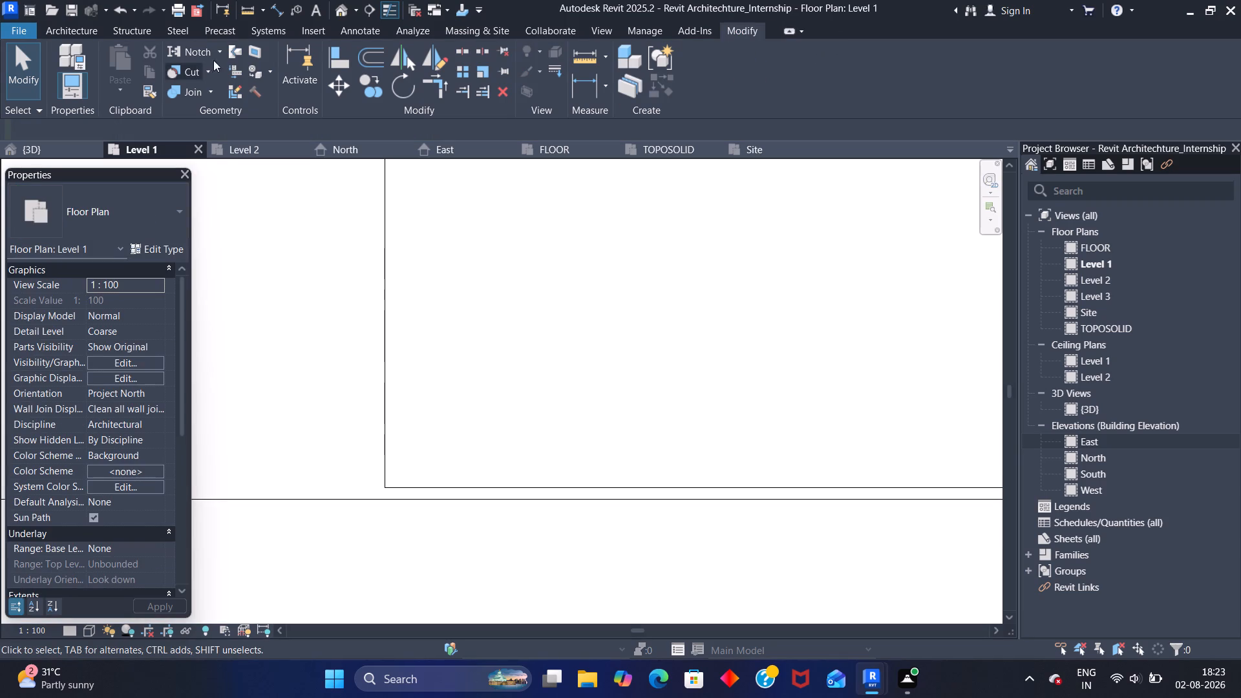
Paint the new eastern rectangular region of the toposolid with the Leather - Black material.
left_click(253, 72)
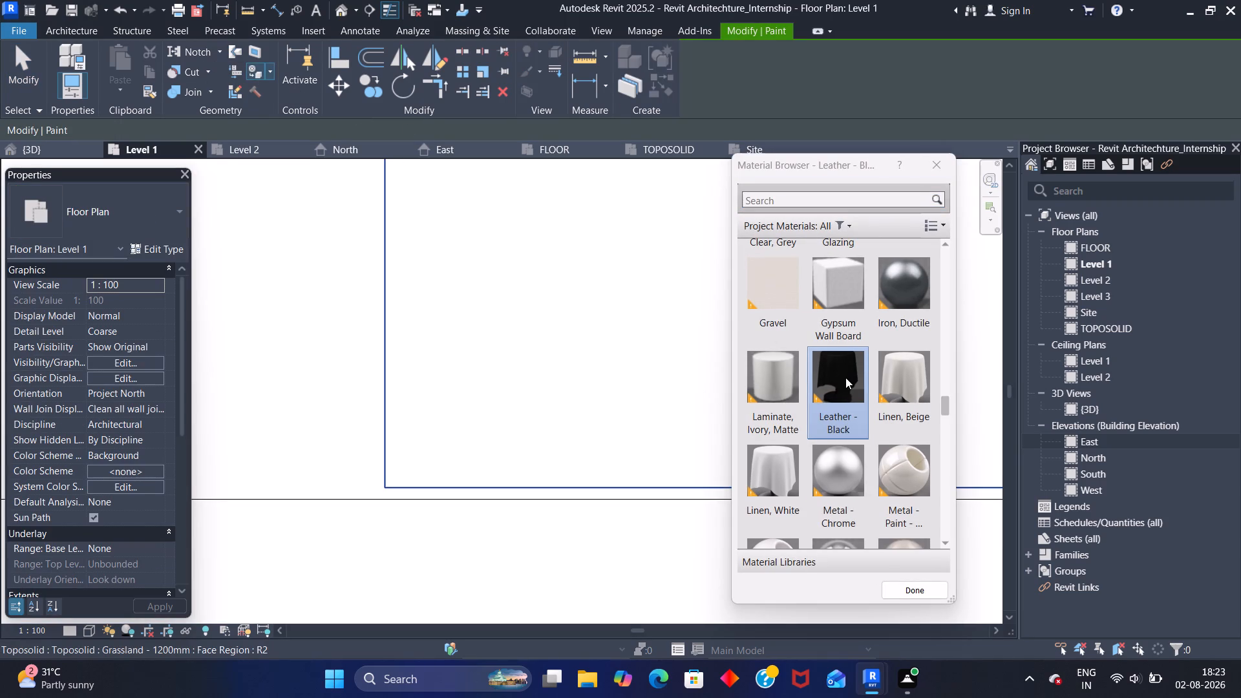
left_click(843, 375)
left_click(626, 344)
Set the Level 1 plan's visual style to Realistic and finish painting.
left_click(91, 629)
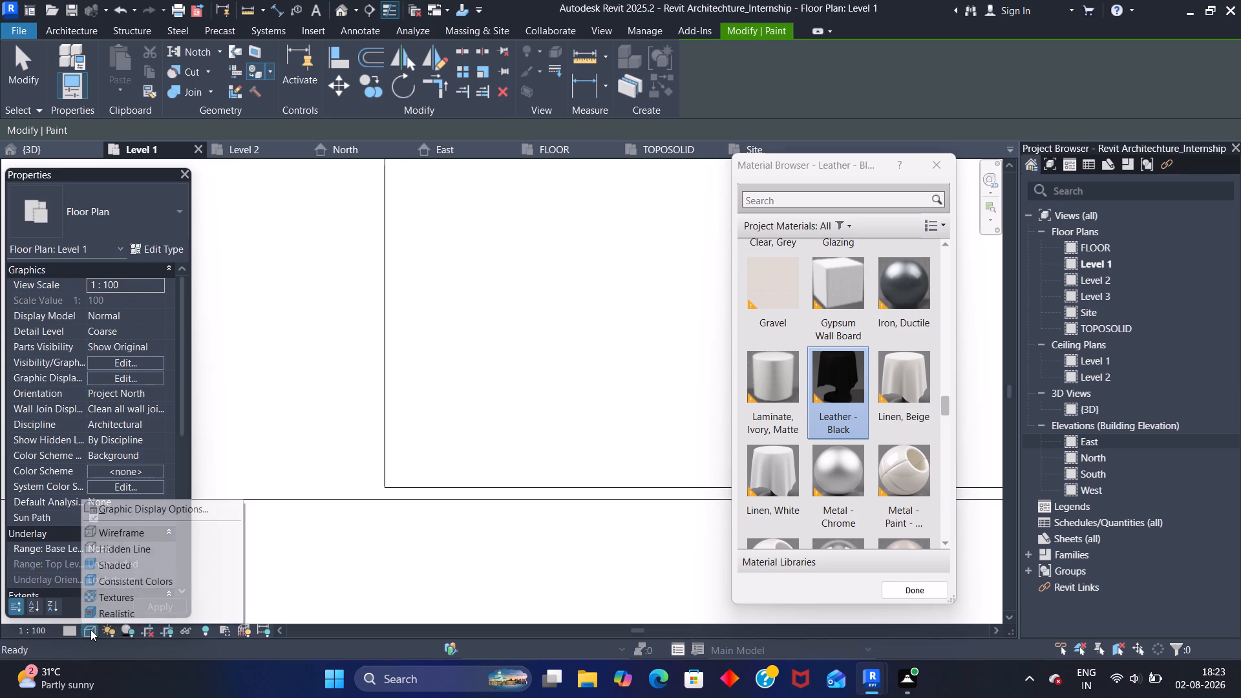
left_click(127, 615)
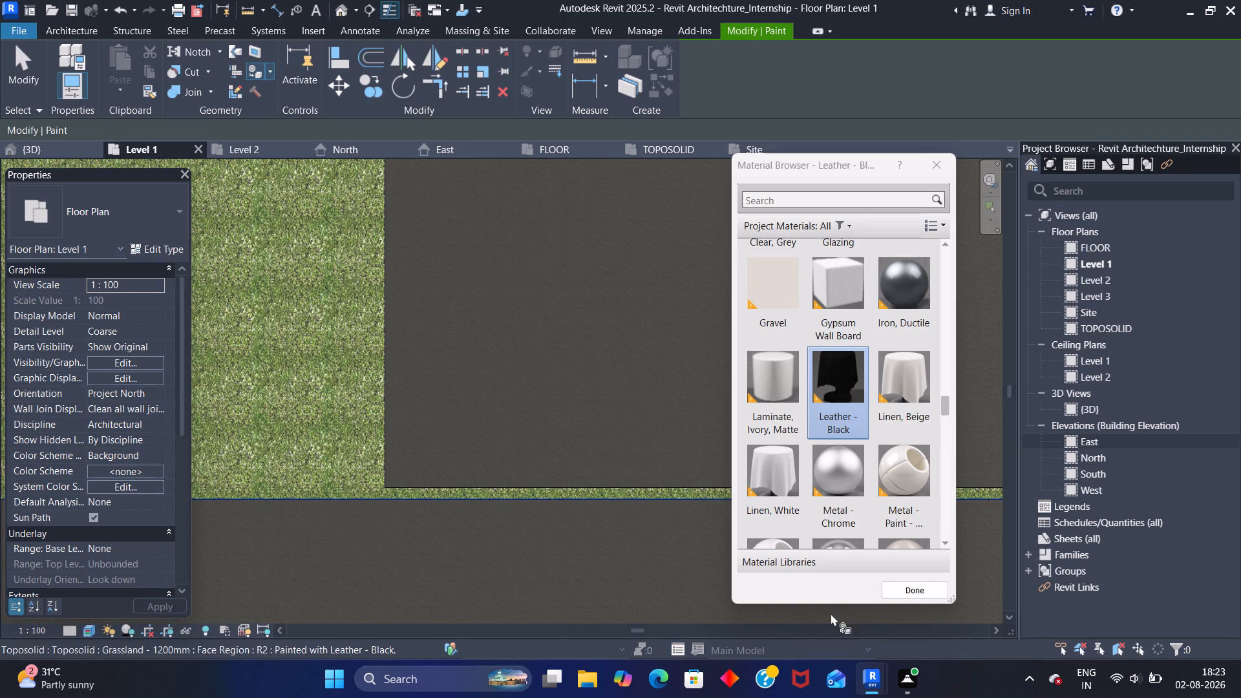
left_click(910, 594)
Start a face split of the eastern black region and sketch a narrow rectangle about 9 m long, centred across its northern end.
scroll(469, 436, "down", 9)
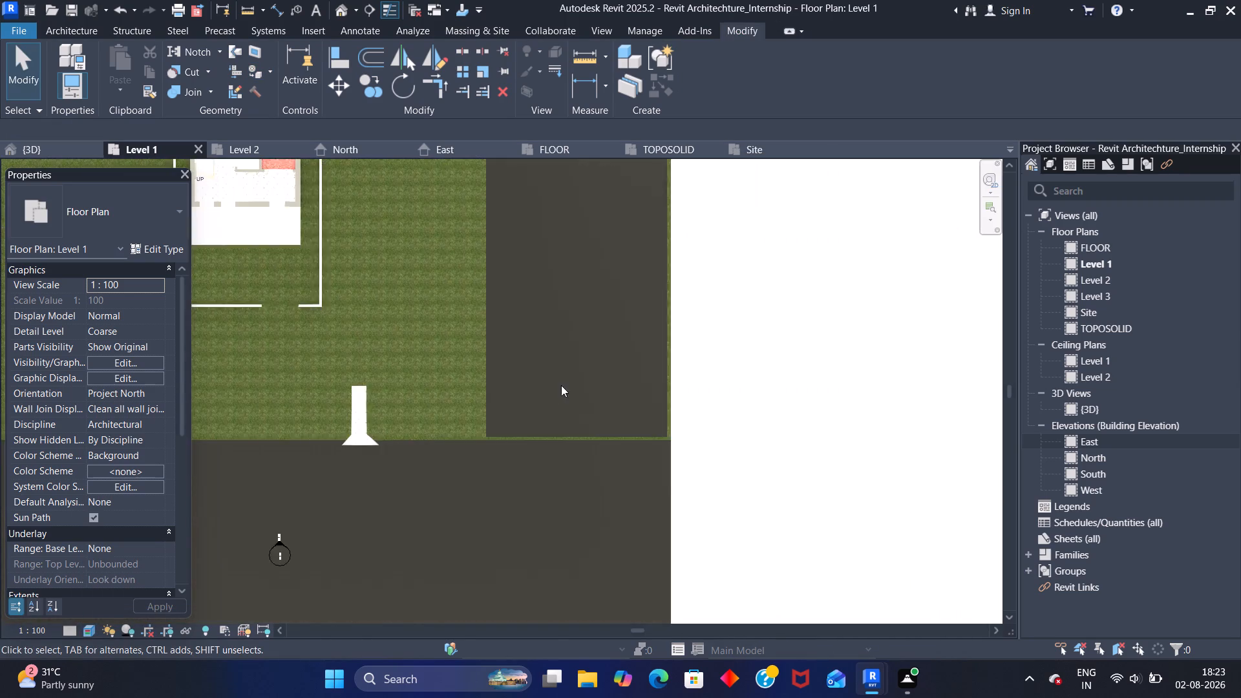
scroll(561, 385, "down", 8)
middle_click_drag(466, 302, 518, 486)
scroll(523, 462, "up", 1)
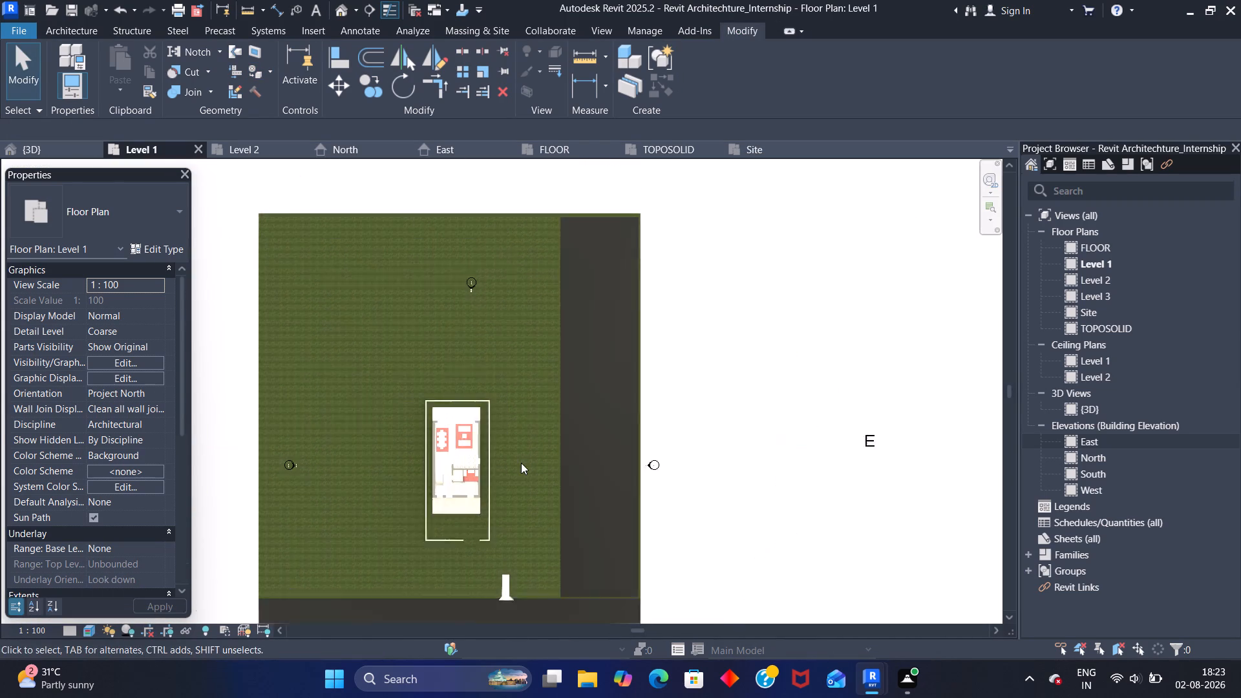
scroll(521, 463, "up", 3)
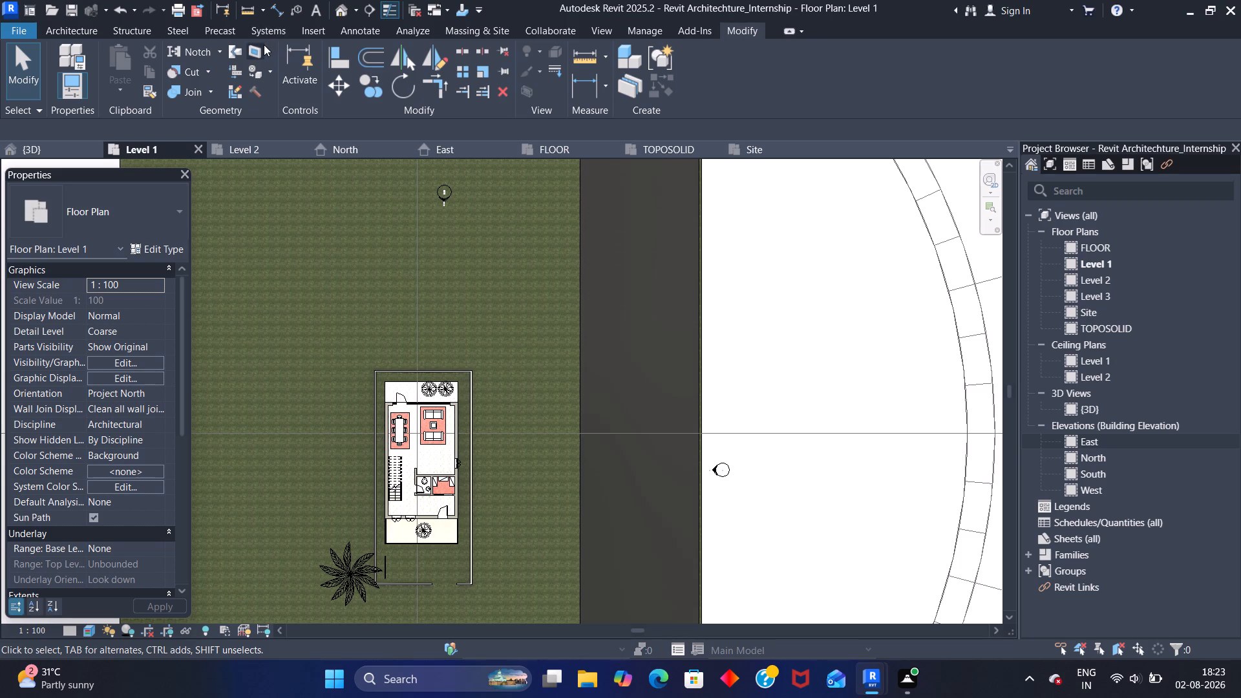
left_click(262, 45)
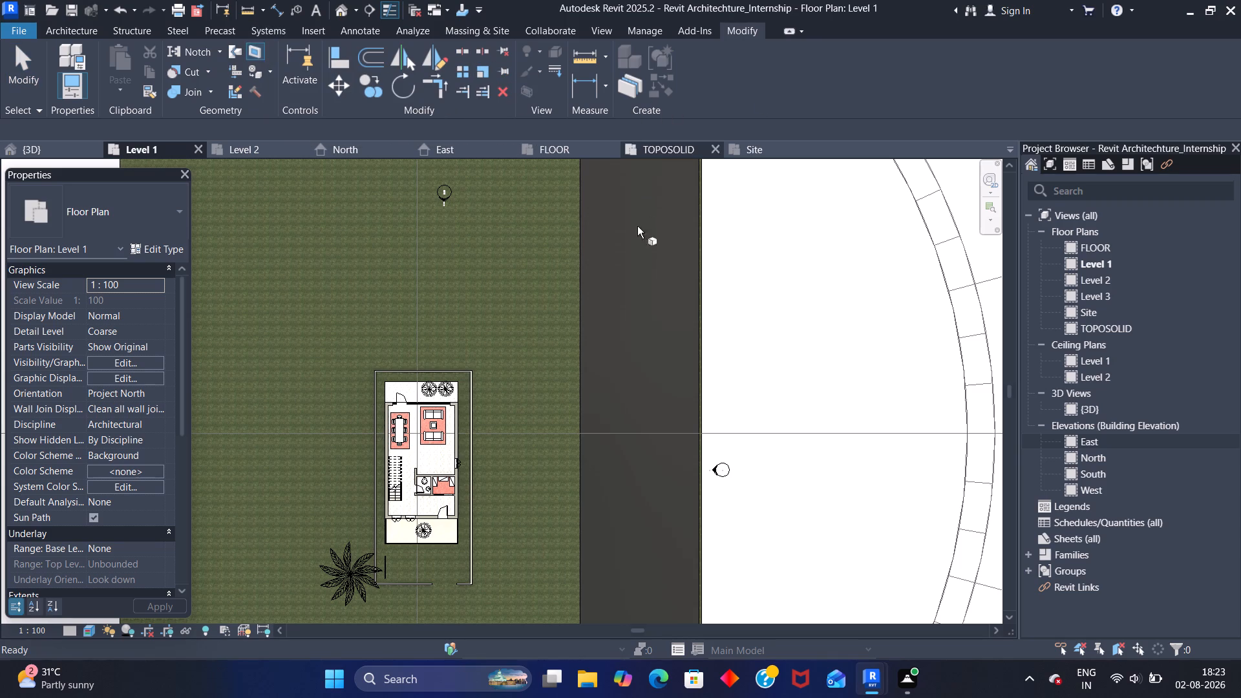
scroll(703, 271, "up", 2)
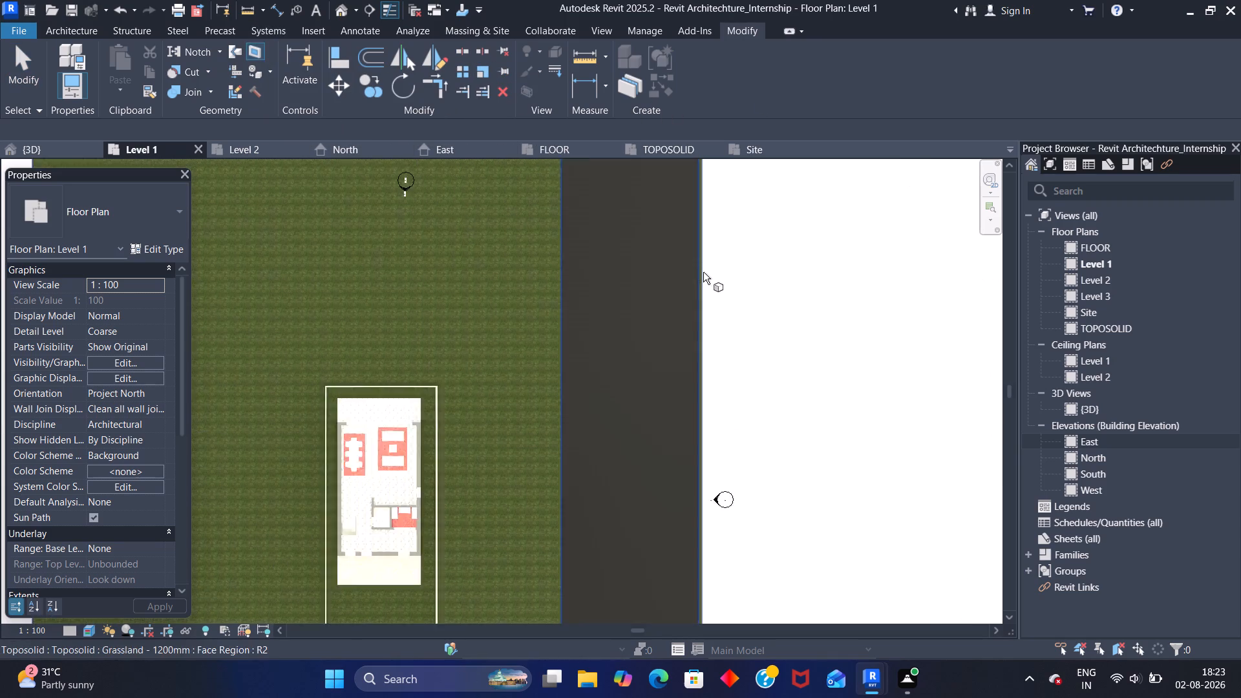
scroll(703, 272, "up", 11)
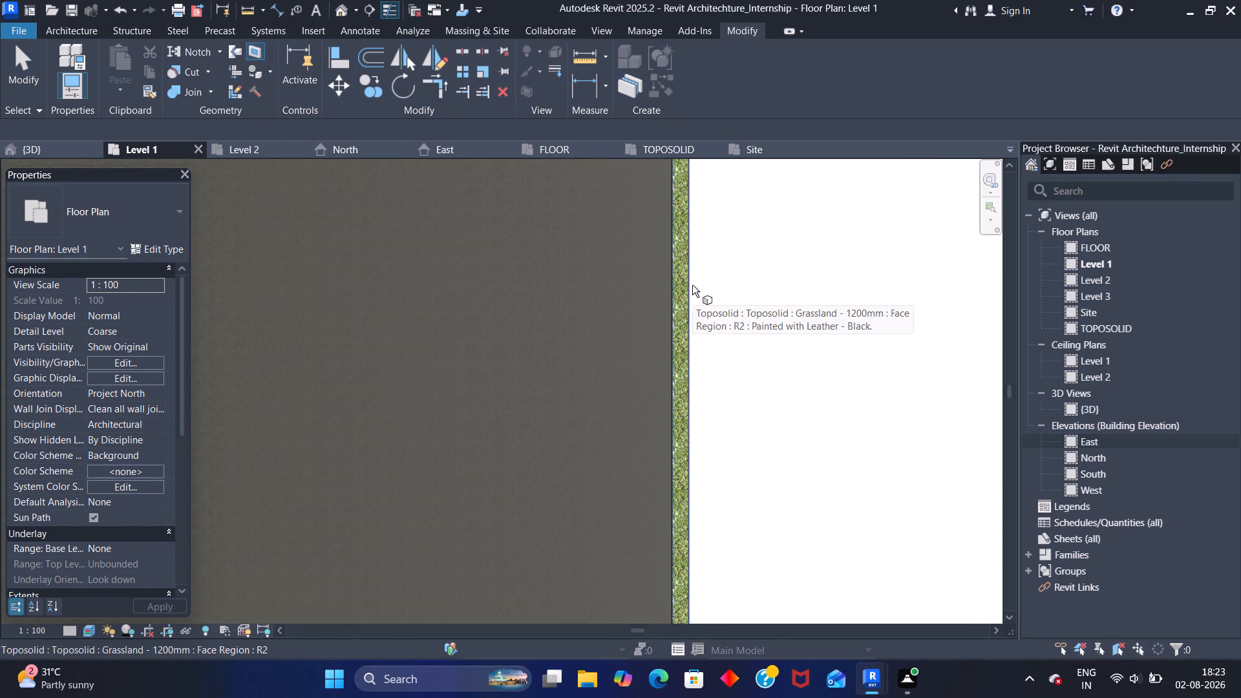
left_click(672, 291)
scroll(632, 299, "down", 3)
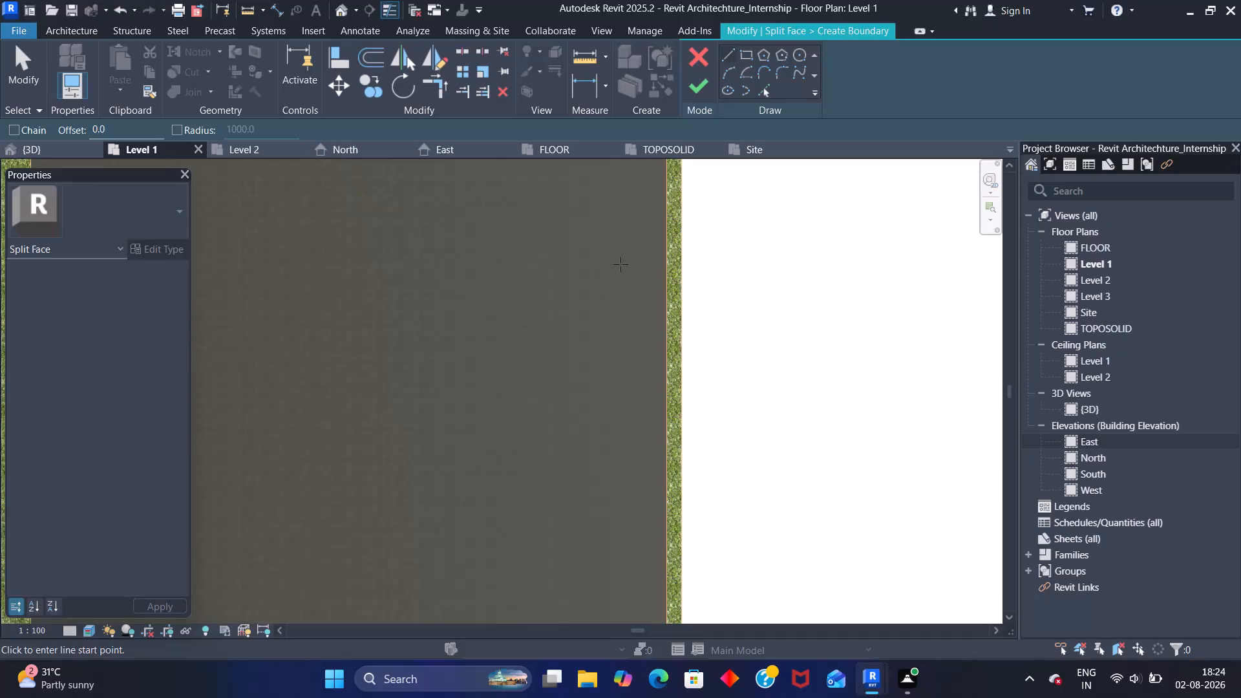
scroll(620, 264, "down", 6)
middle_click_drag(553, 268, 551, 282)
scroll(555, 281, "down", 7)
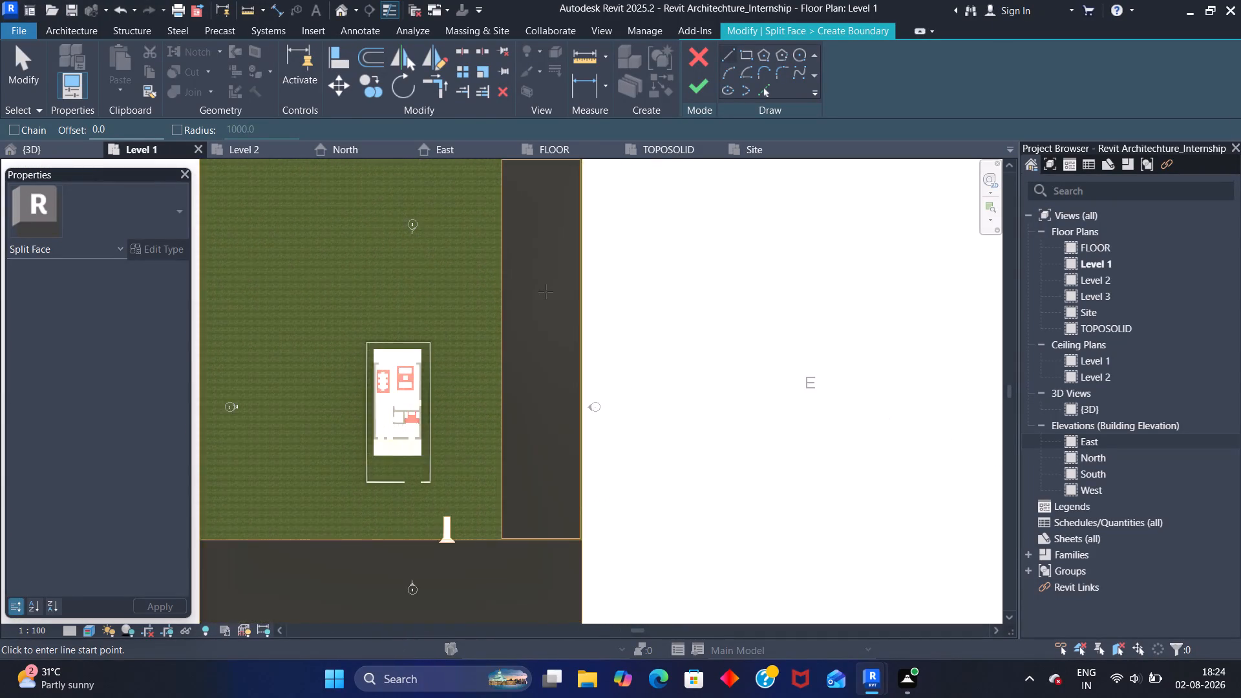
scroll(546, 291, "down", 2)
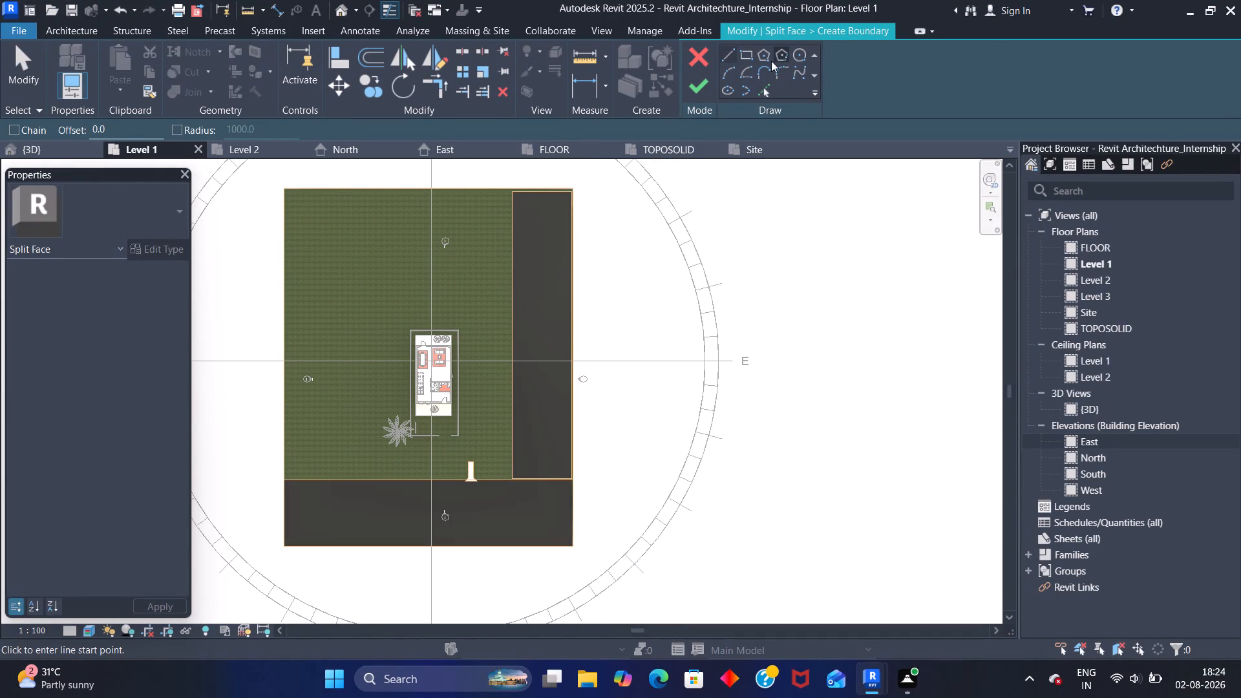
left_click(743, 54)
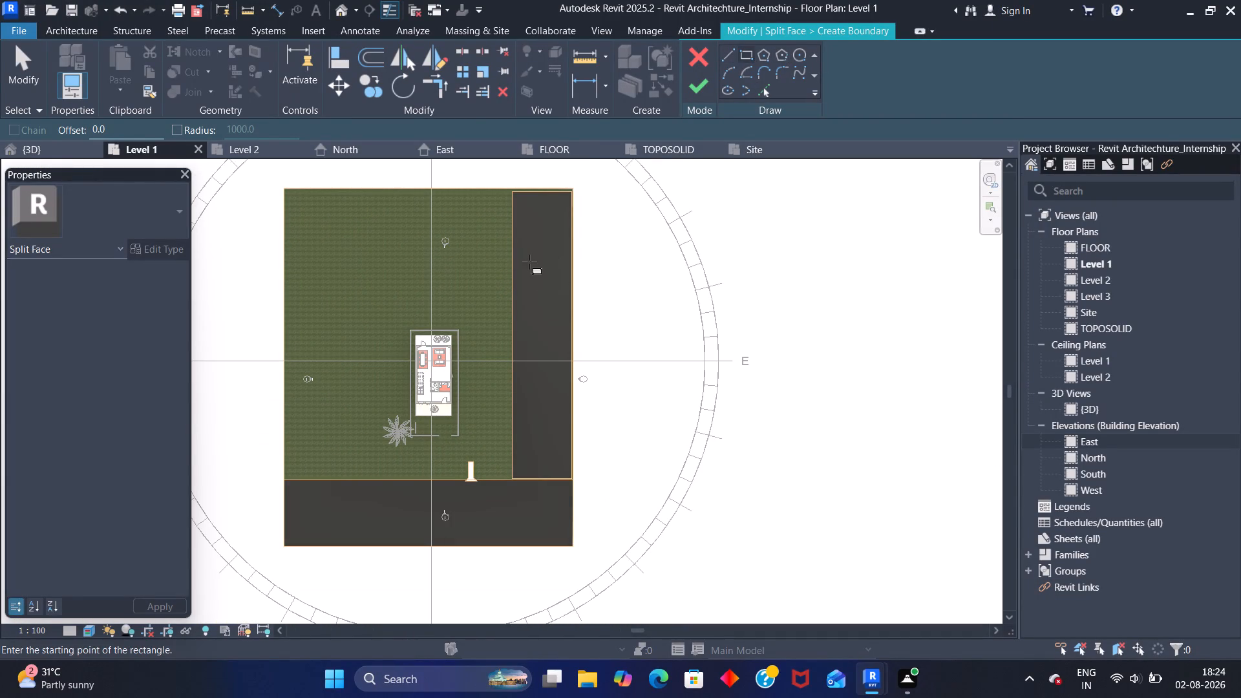
left_click(538, 209)
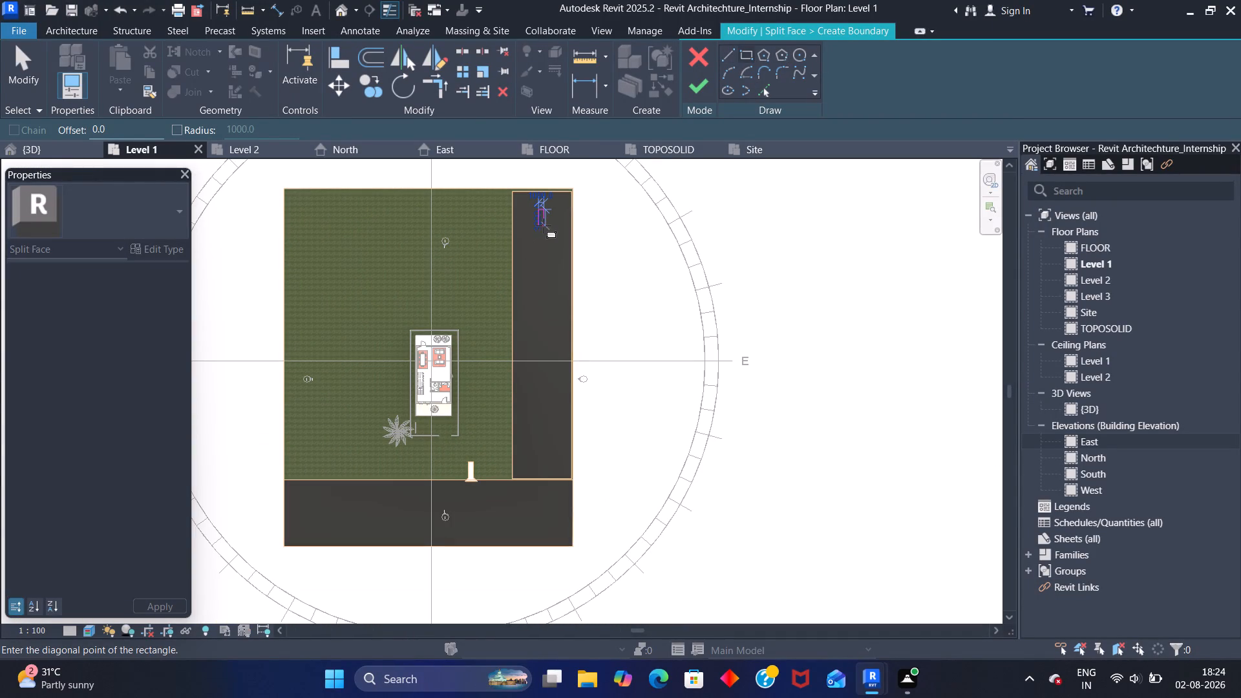
left_click(542, 260)
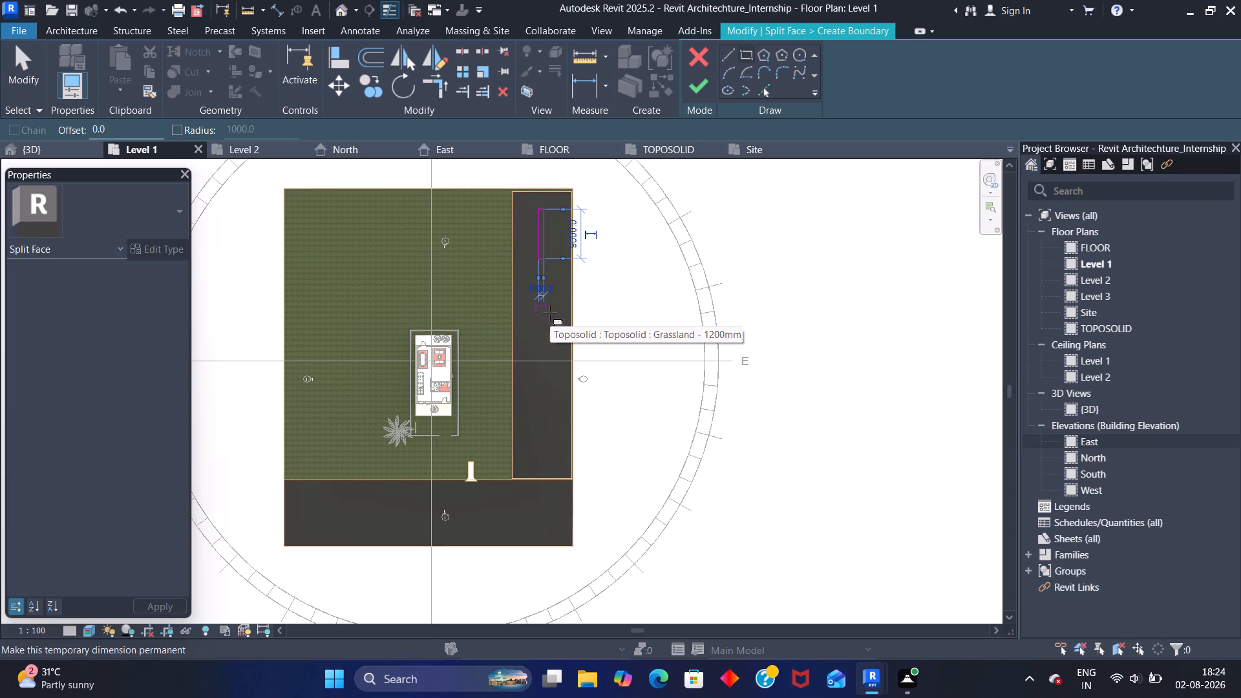
key("Escape")
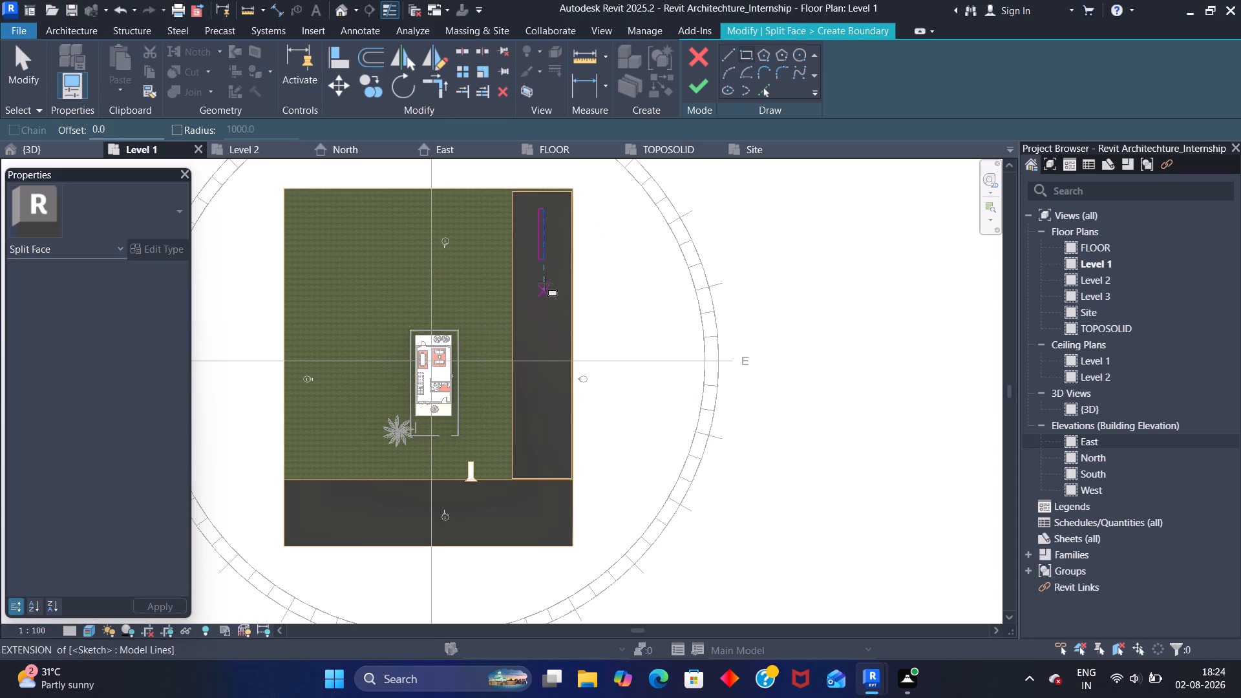
key("Escape")
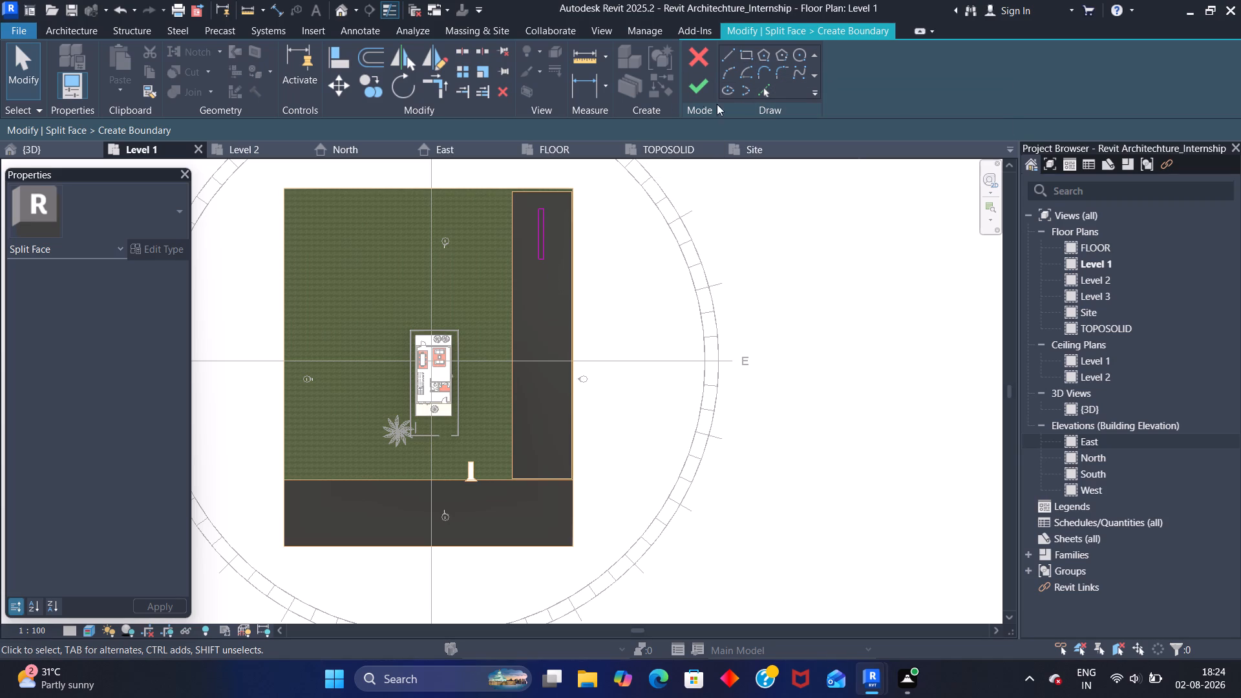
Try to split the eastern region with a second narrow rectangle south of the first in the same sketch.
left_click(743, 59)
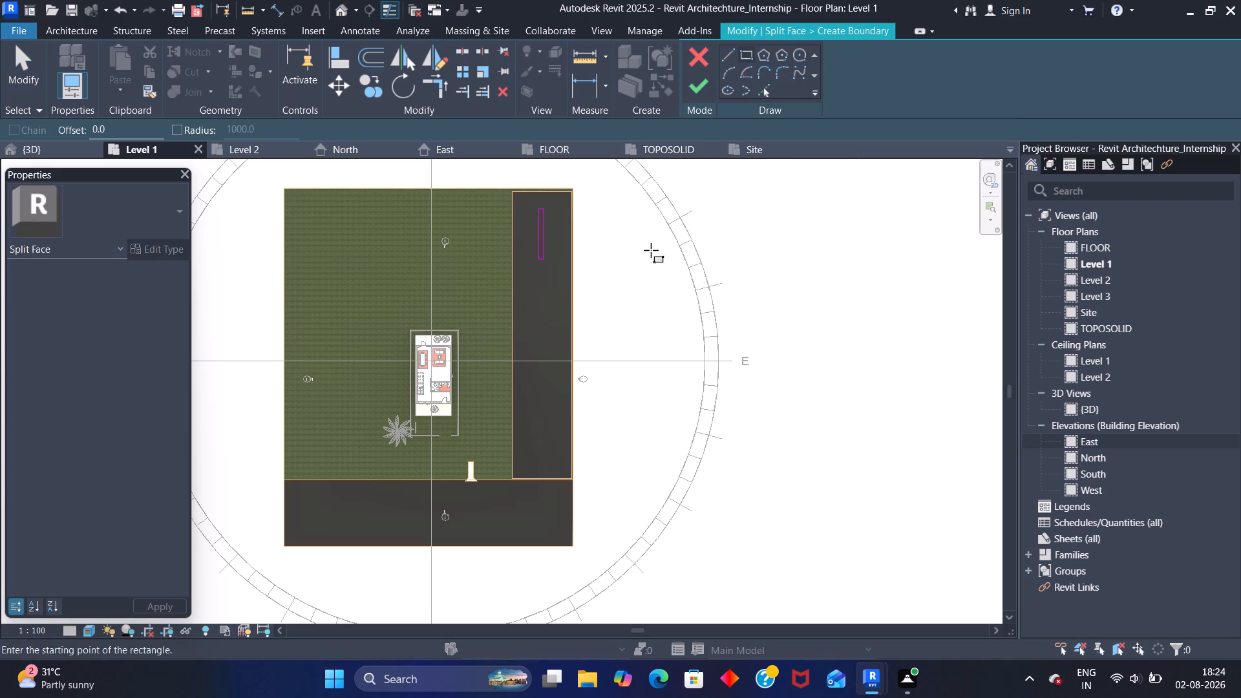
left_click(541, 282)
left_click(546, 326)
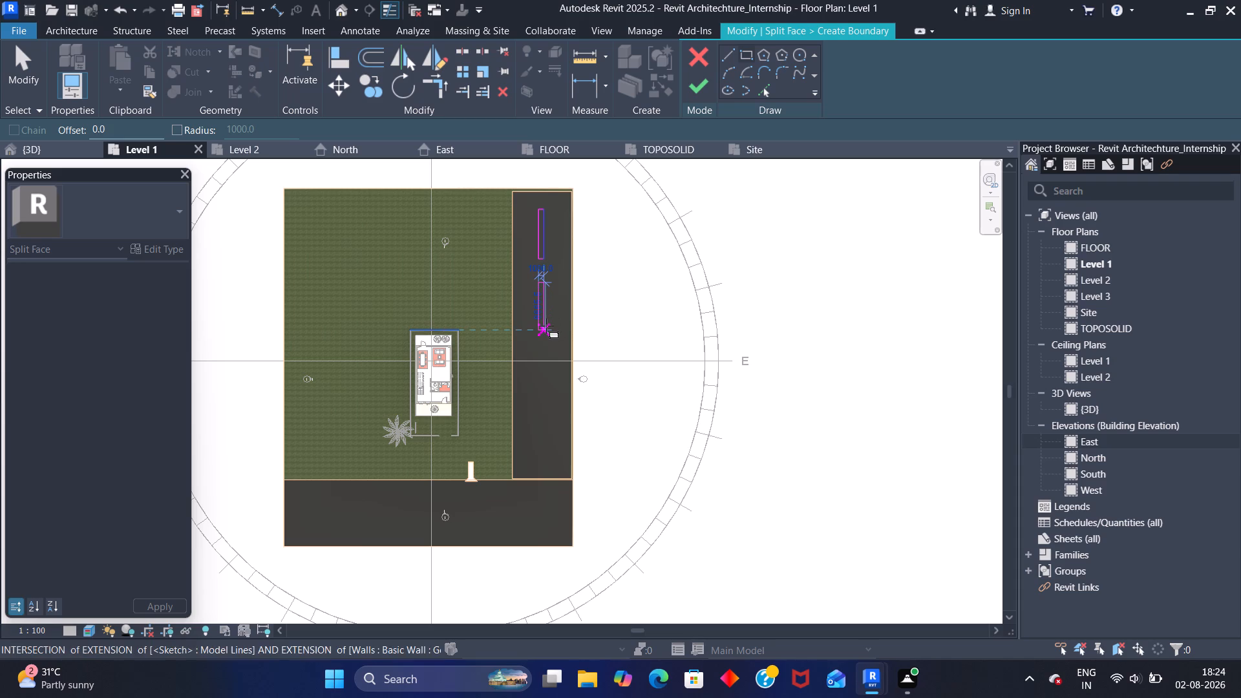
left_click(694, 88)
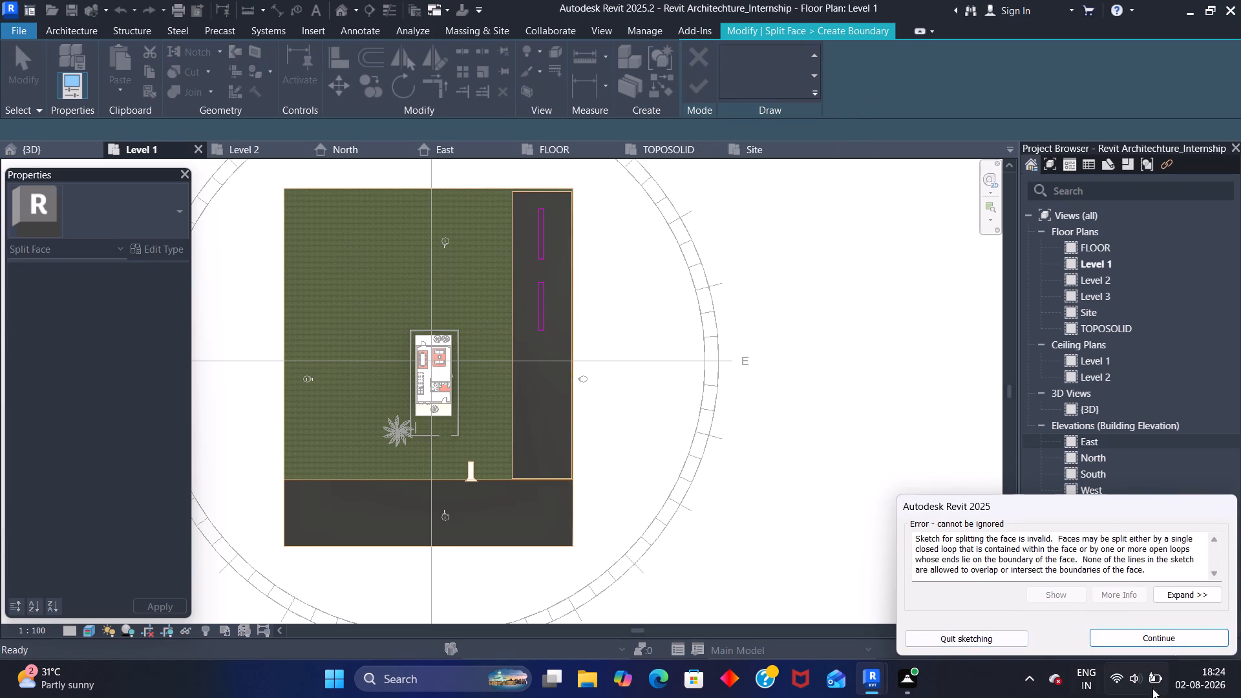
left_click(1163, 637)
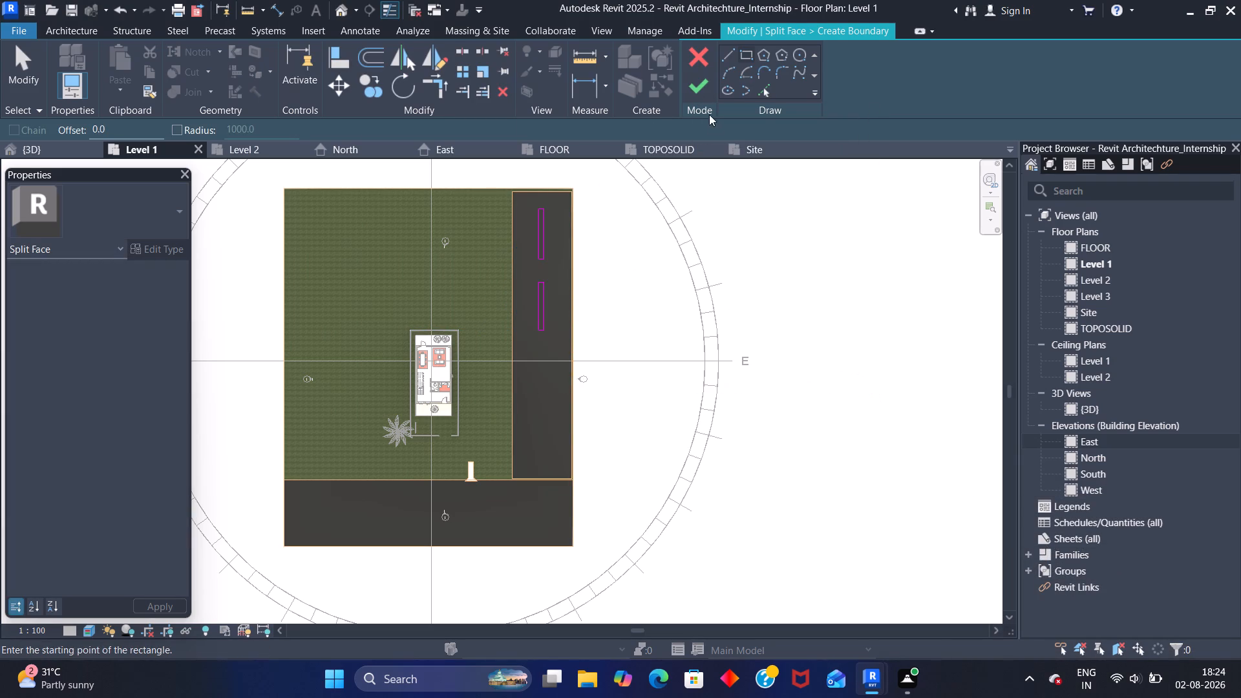
Delete the second rectangle and complete the face split with only the northern one.
key("Escape")
key("Escape")
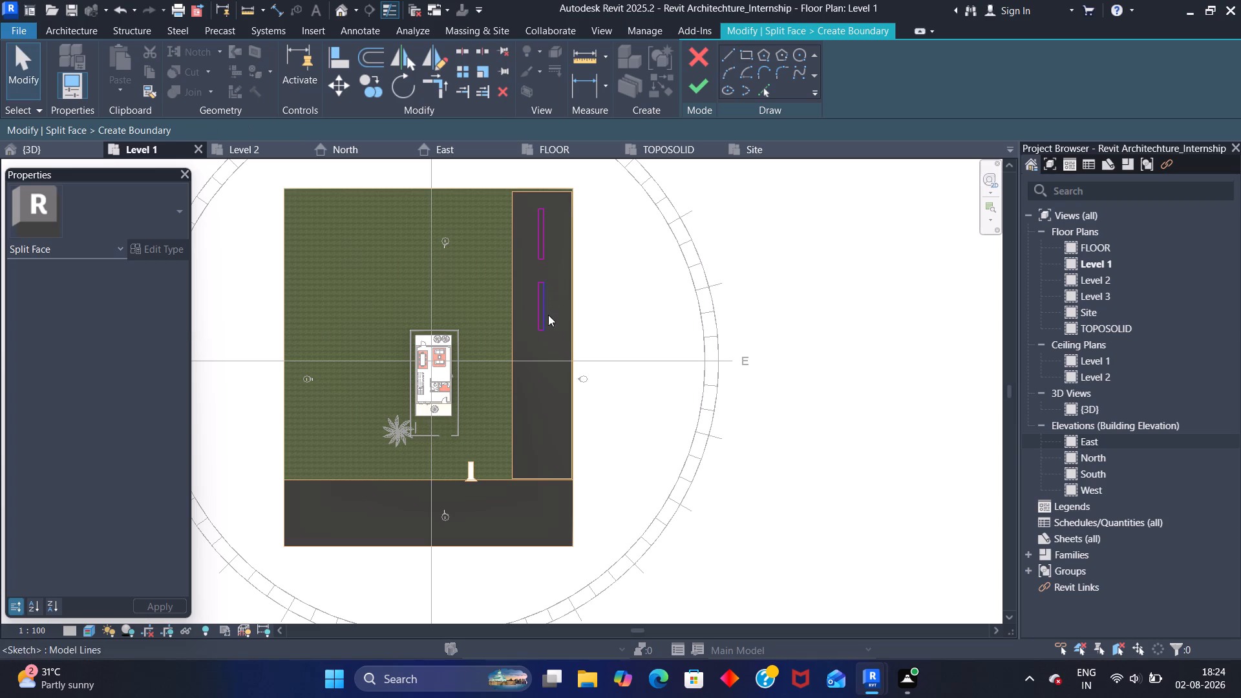
left_click_drag(551, 332, 534, 279)
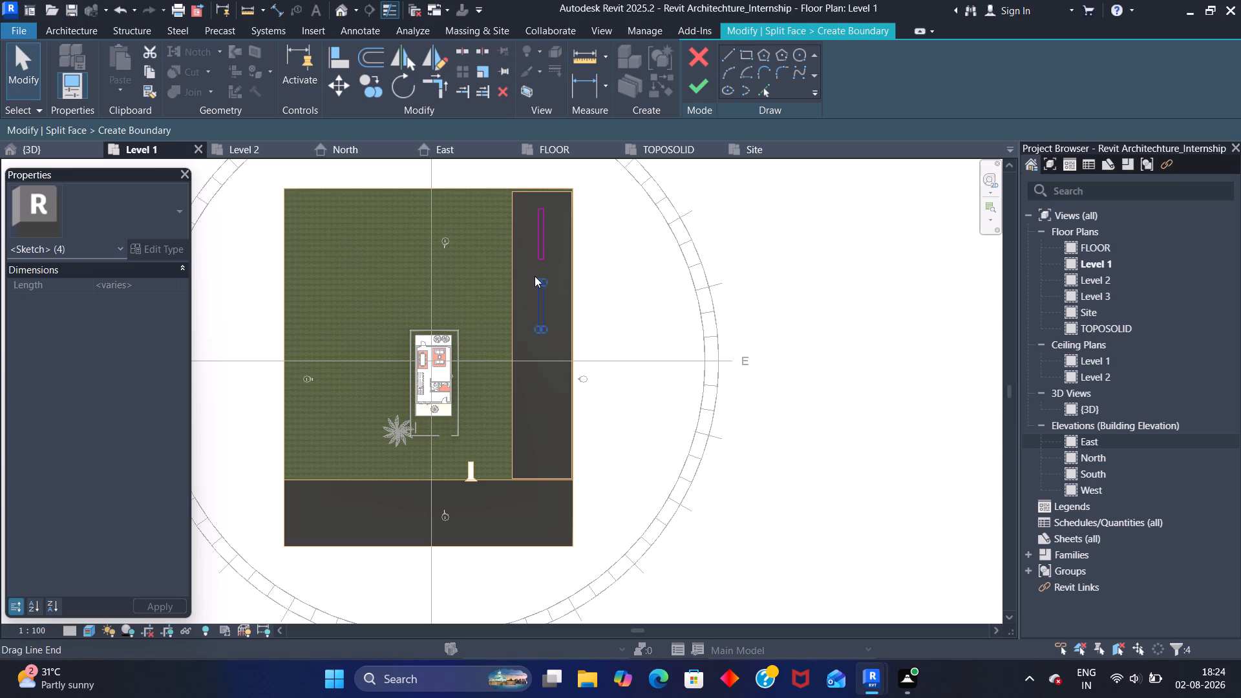
key("Delete")
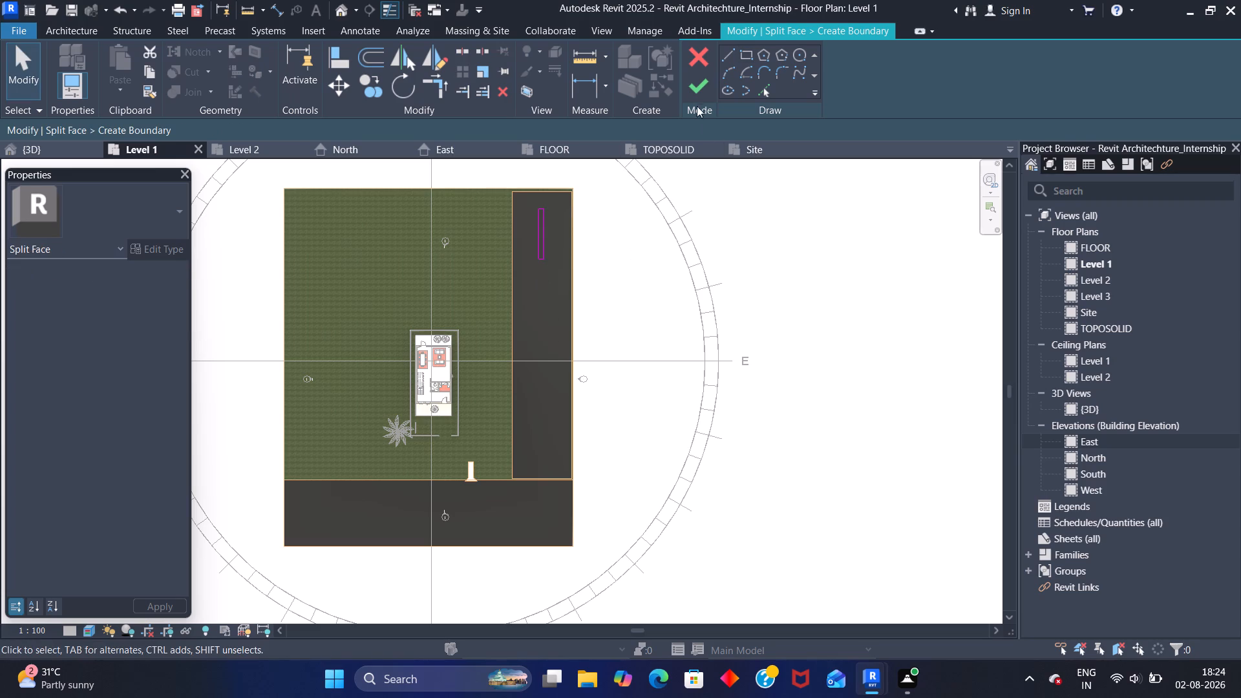
left_click(704, 87)
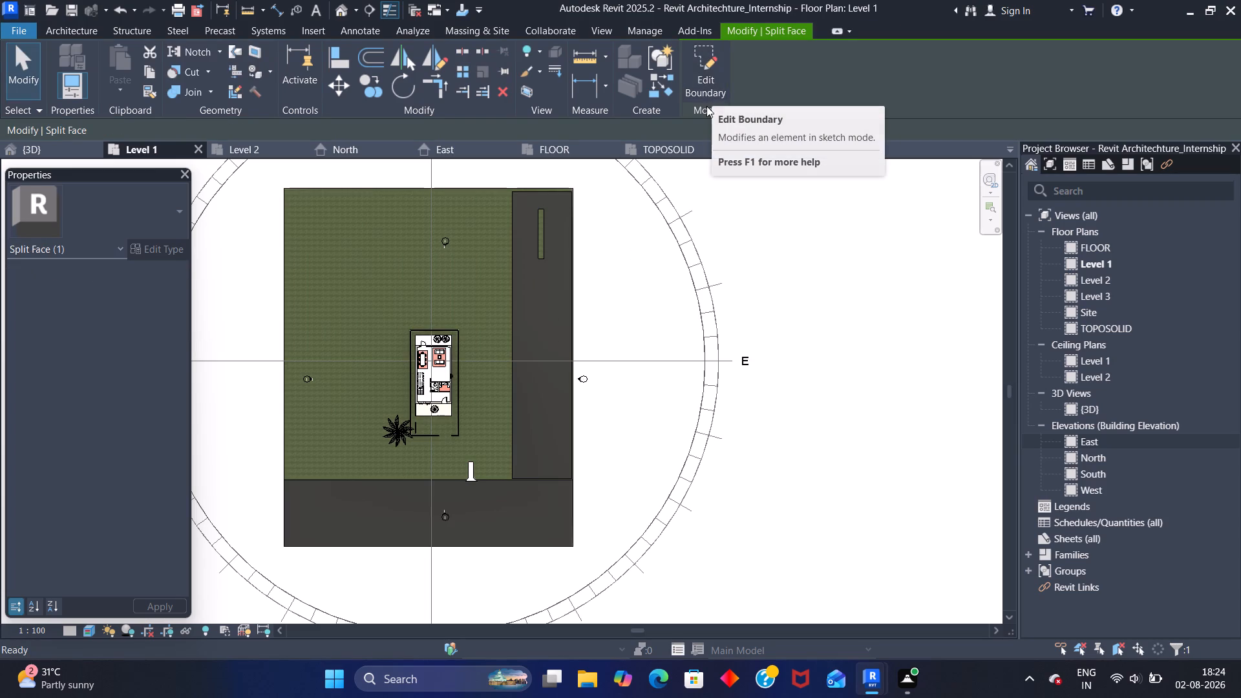
Split the eastern black region with another narrow rectangle about 8 m long, in line south of the first, ending level with the compound's northern wall.
left_click(266, 47)
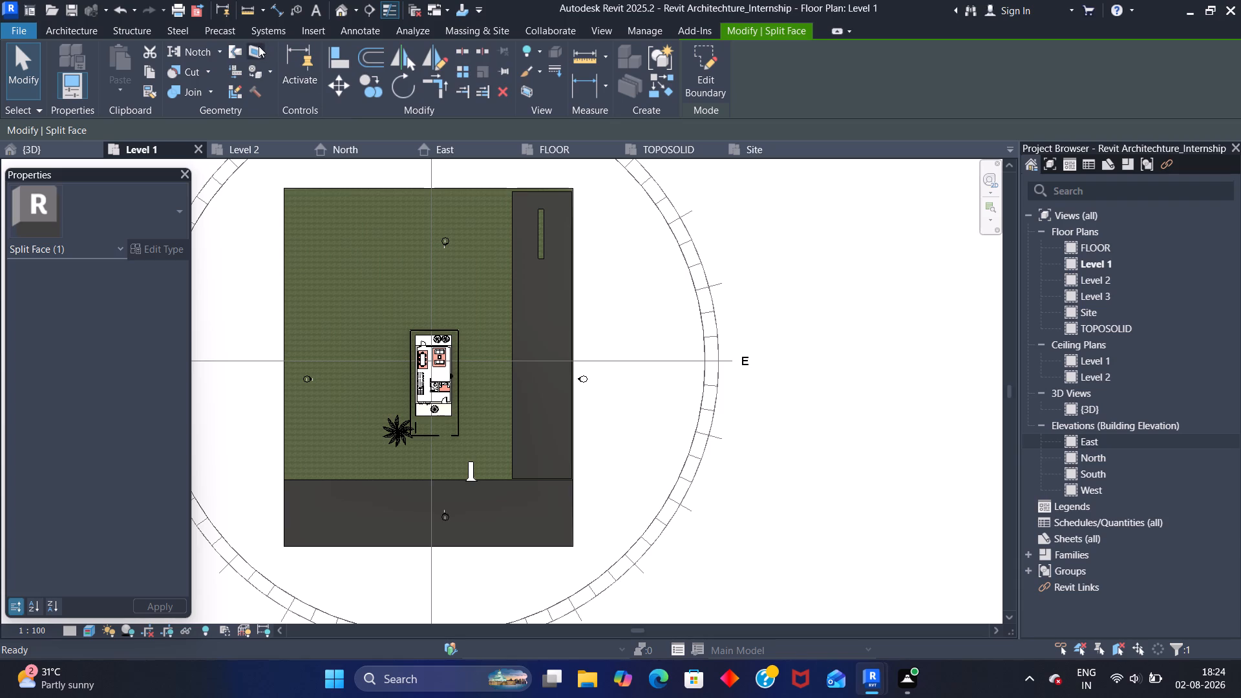
left_click(259, 46)
left_click(509, 237)
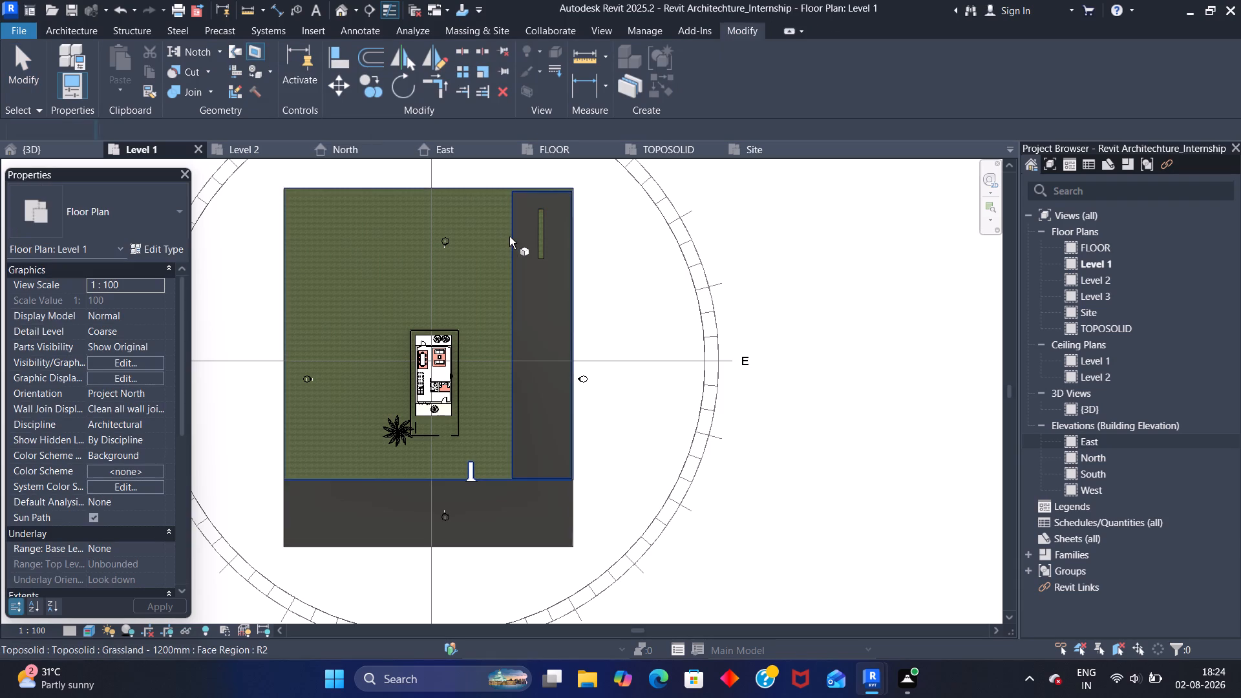
left_click(745, 55)
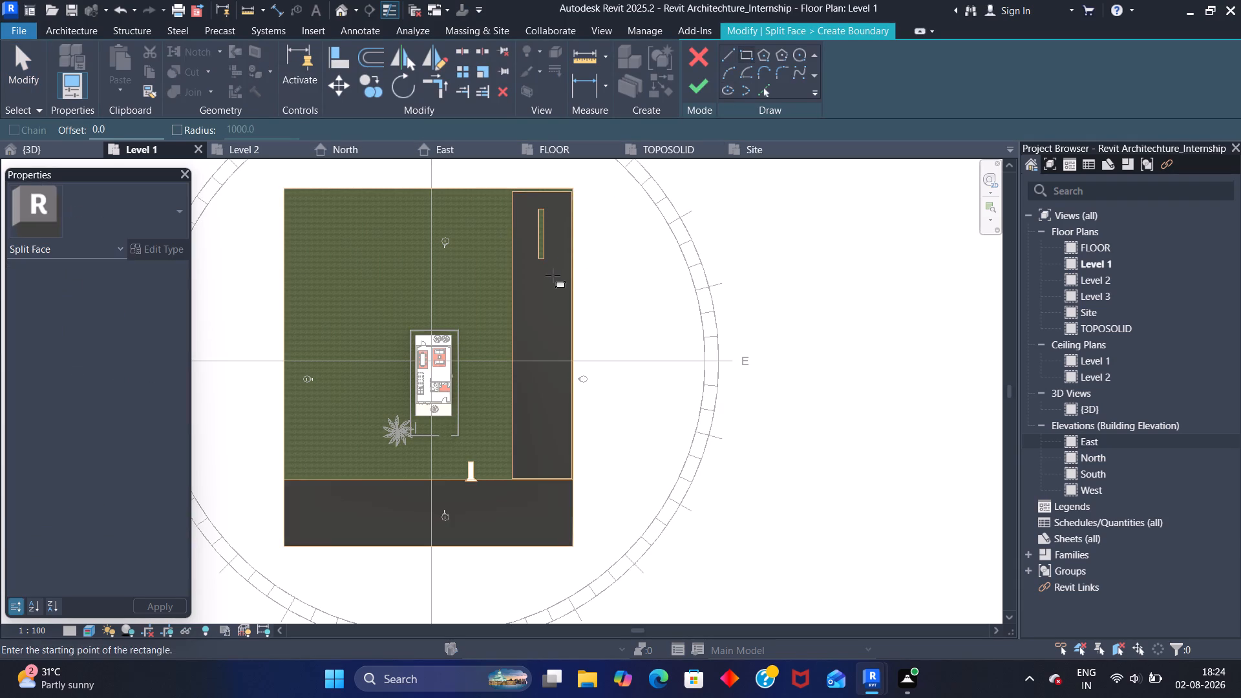
left_click(538, 284)
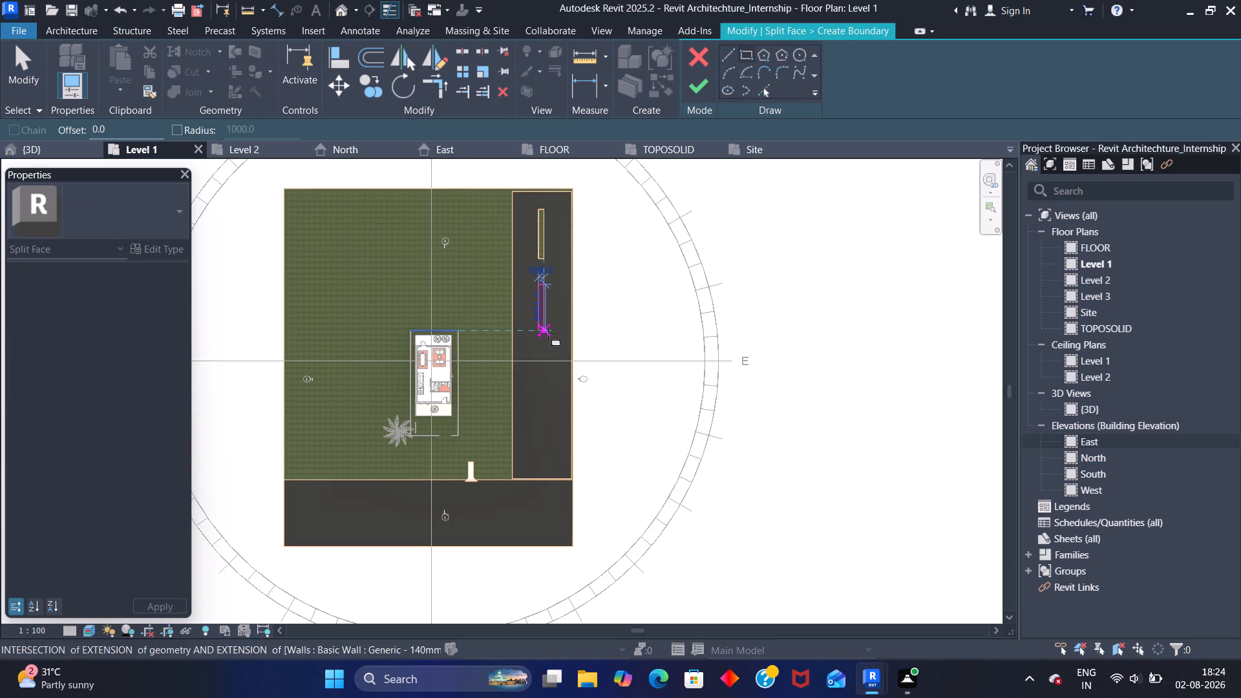
left_click(549, 330)
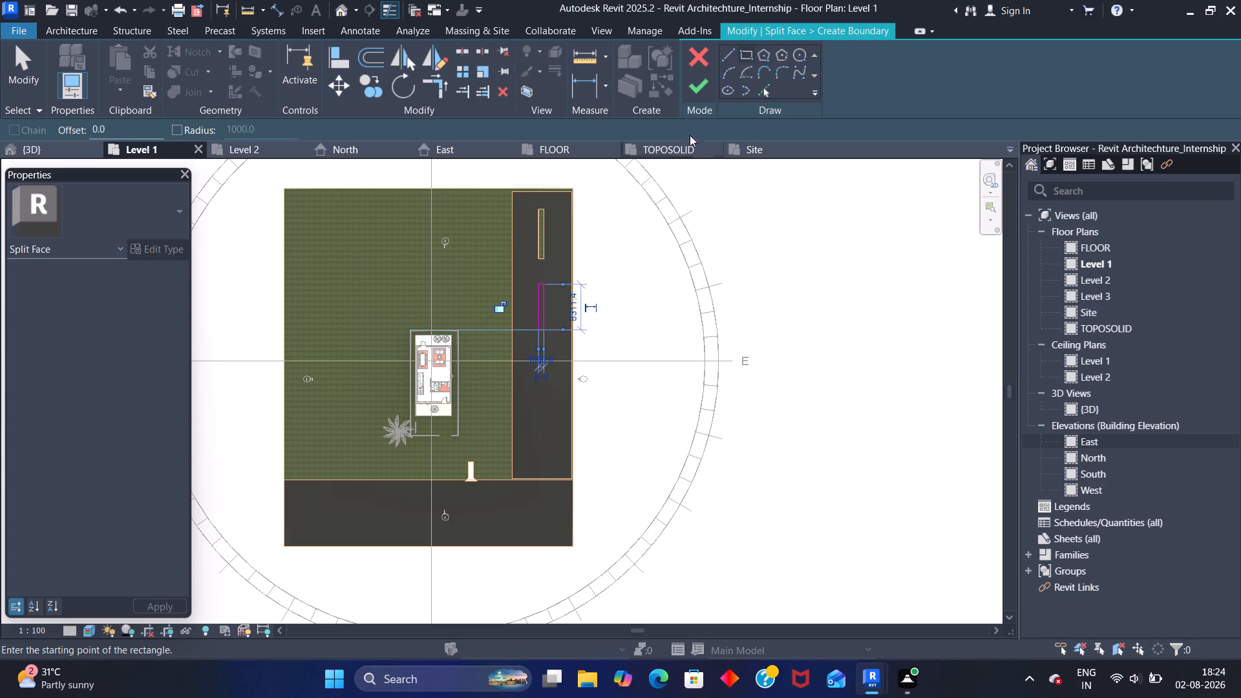
left_click(697, 84)
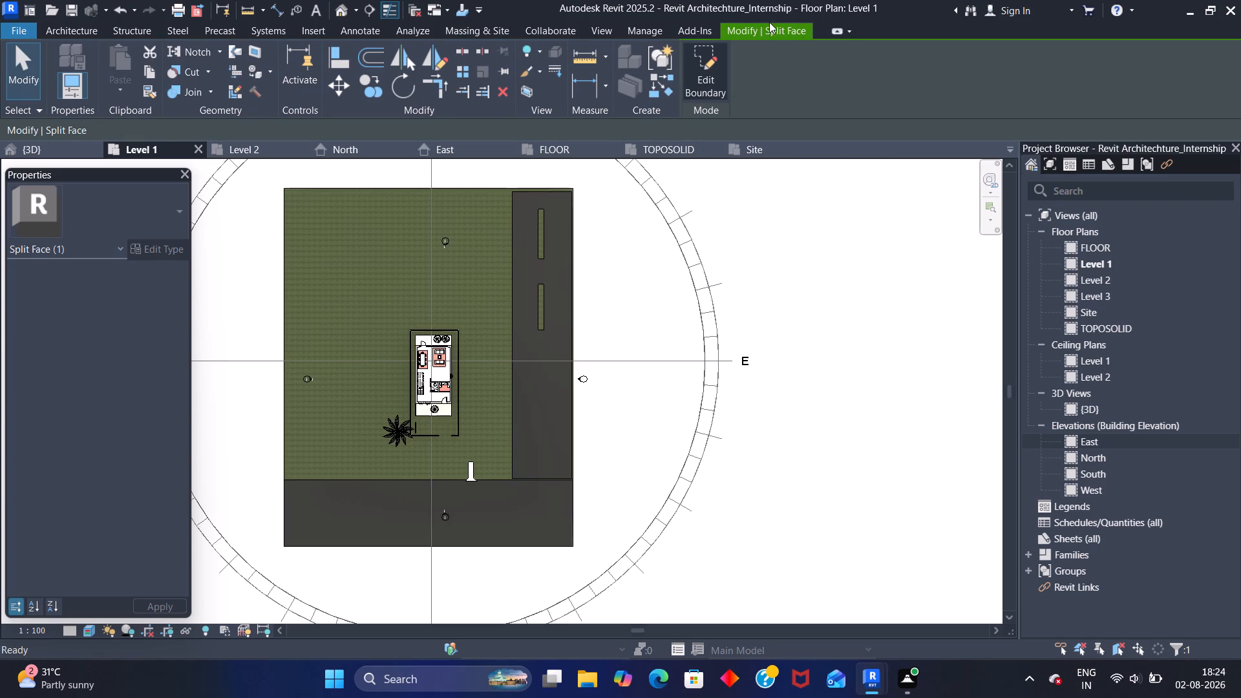
Split the eastern black region with a third narrow rectangle in line south of the other two, ending level with the compound's southern wall.
left_click(253, 49)
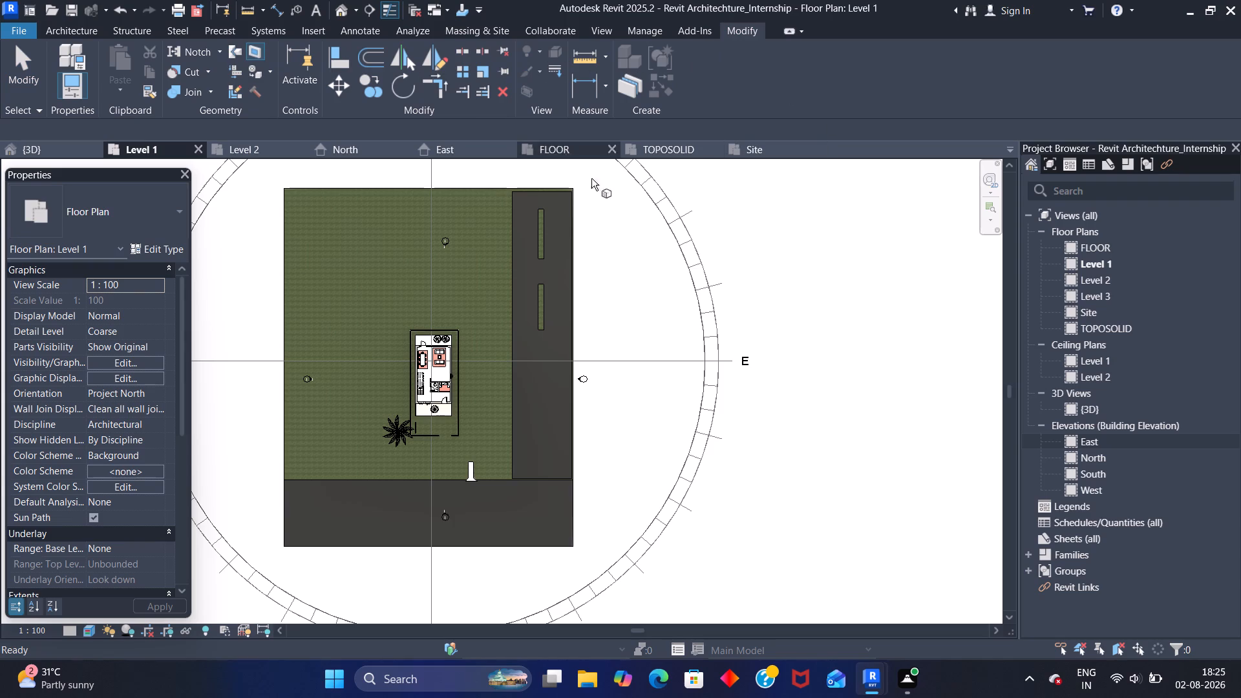
left_click(516, 291)
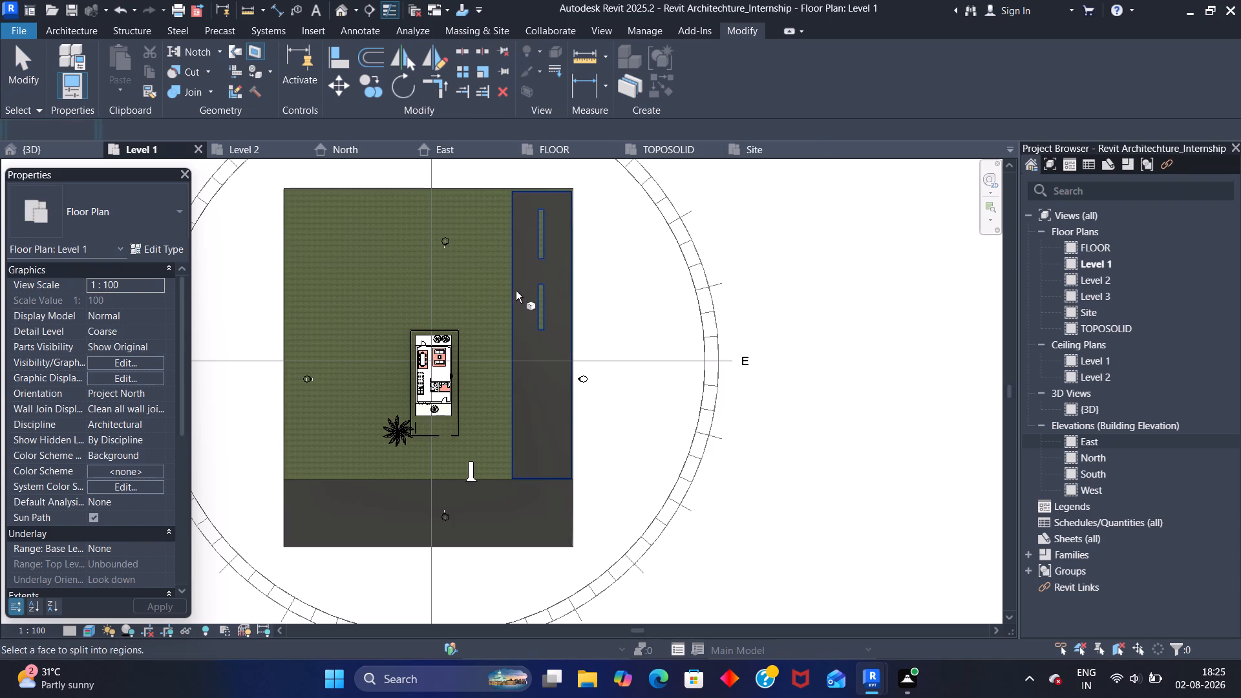
left_click(745, 52)
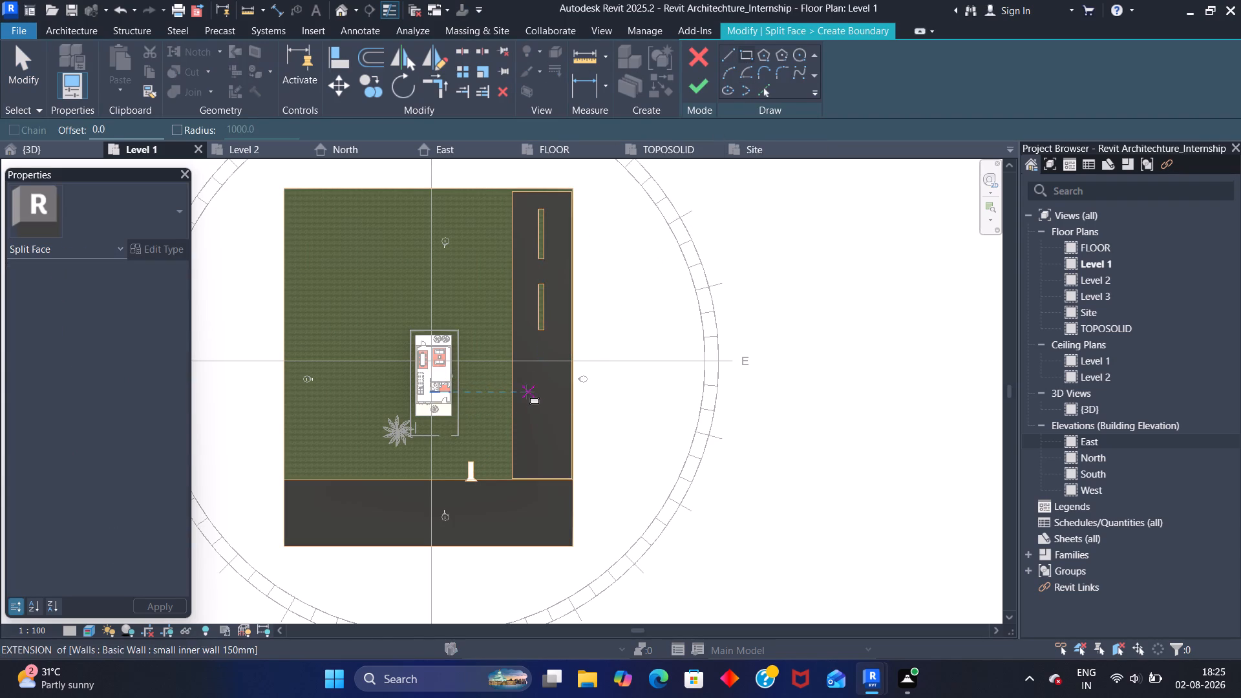
left_click(534, 390)
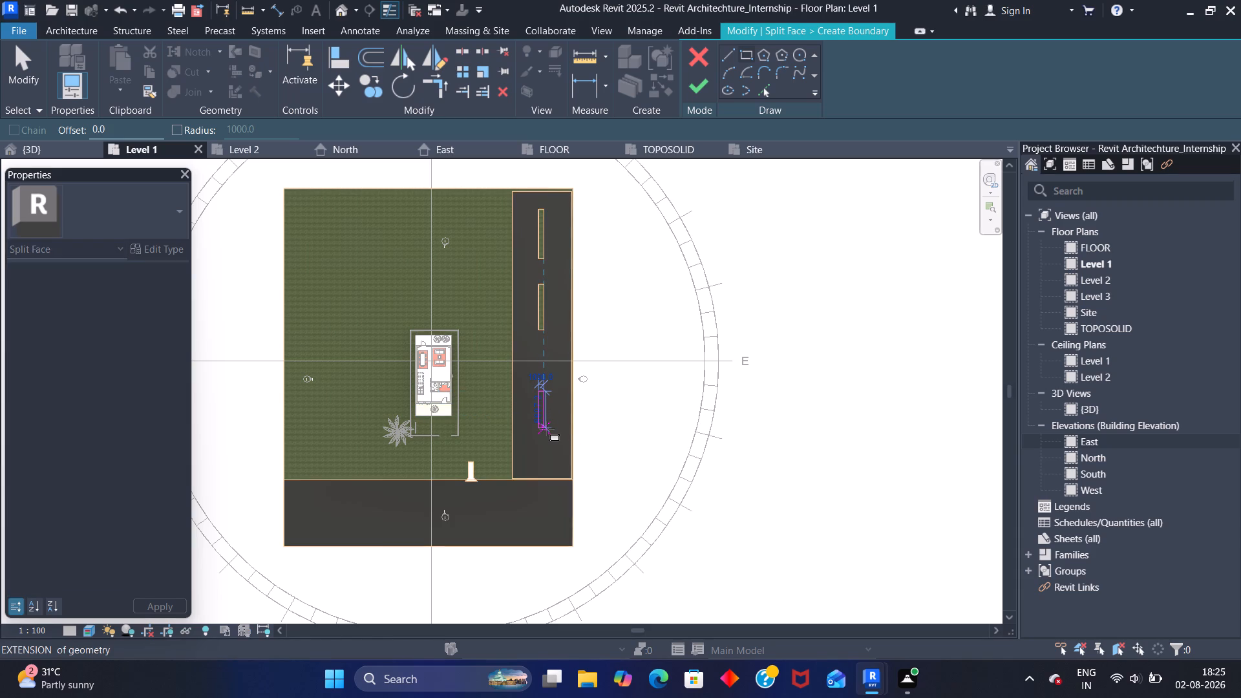
left_click(547, 428)
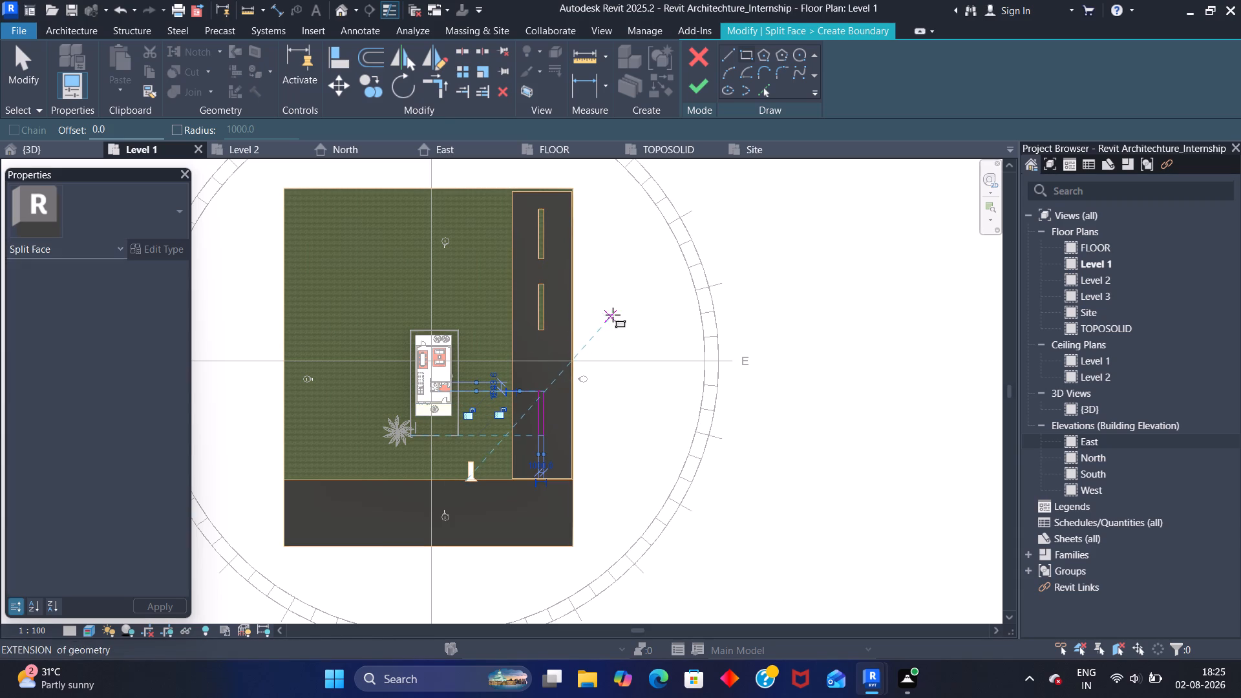
left_click(703, 79)
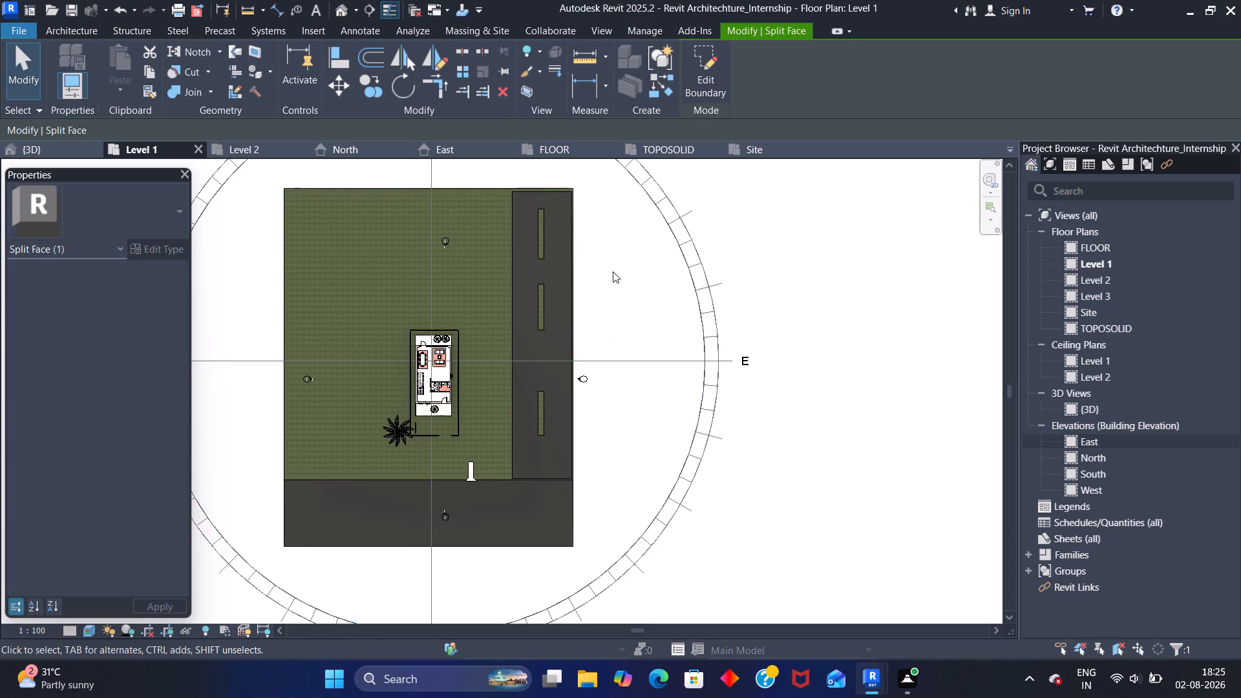
Start a face split of the southern black region and try to sketch a narrow horizontal rectangle near its eastern end.
left_click(256, 46)
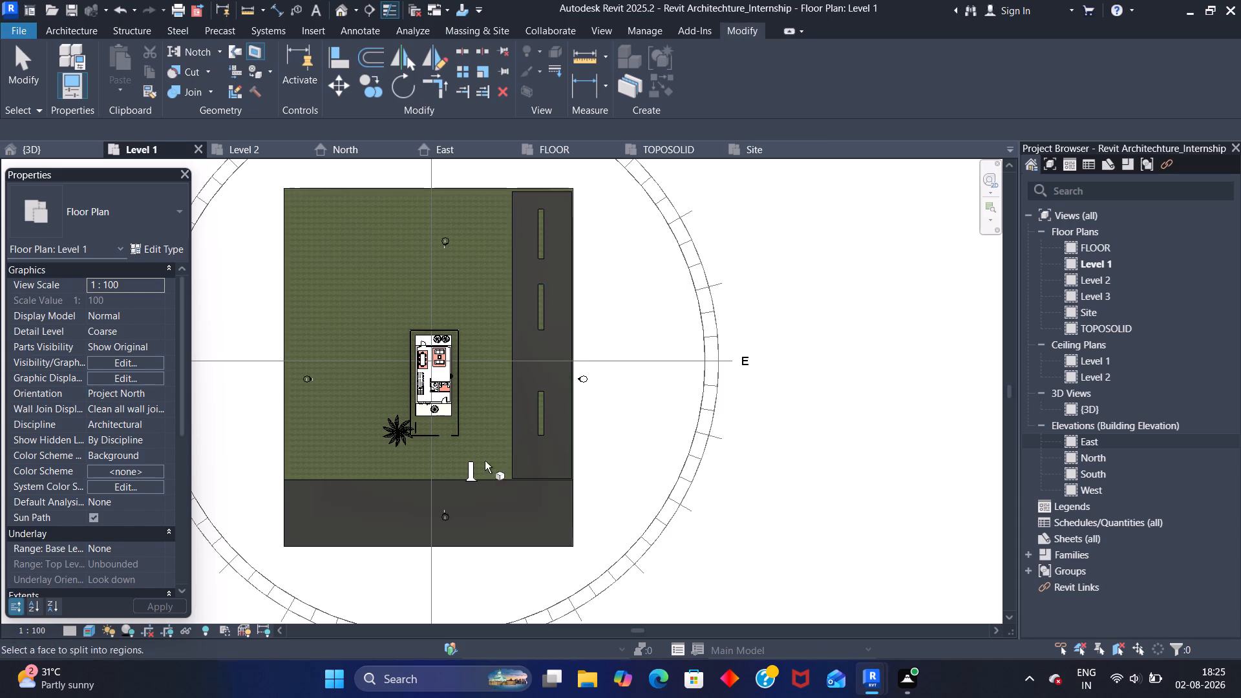
left_click(485, 480)
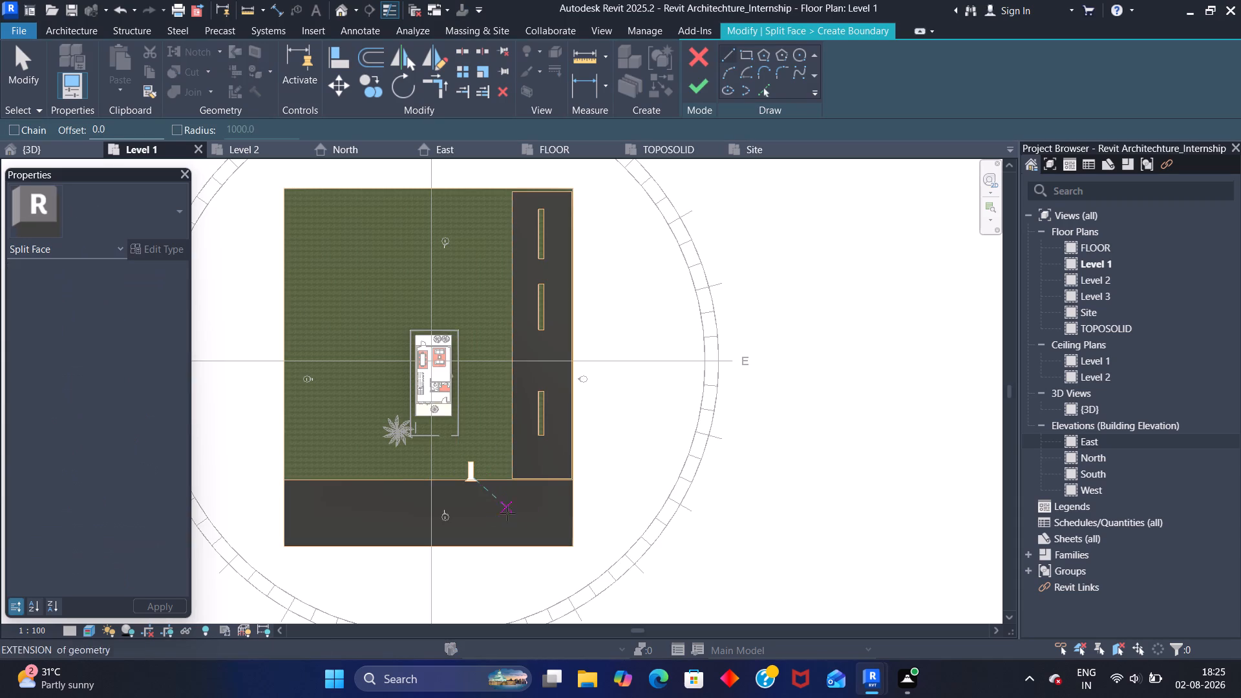
left_click(747, 59)
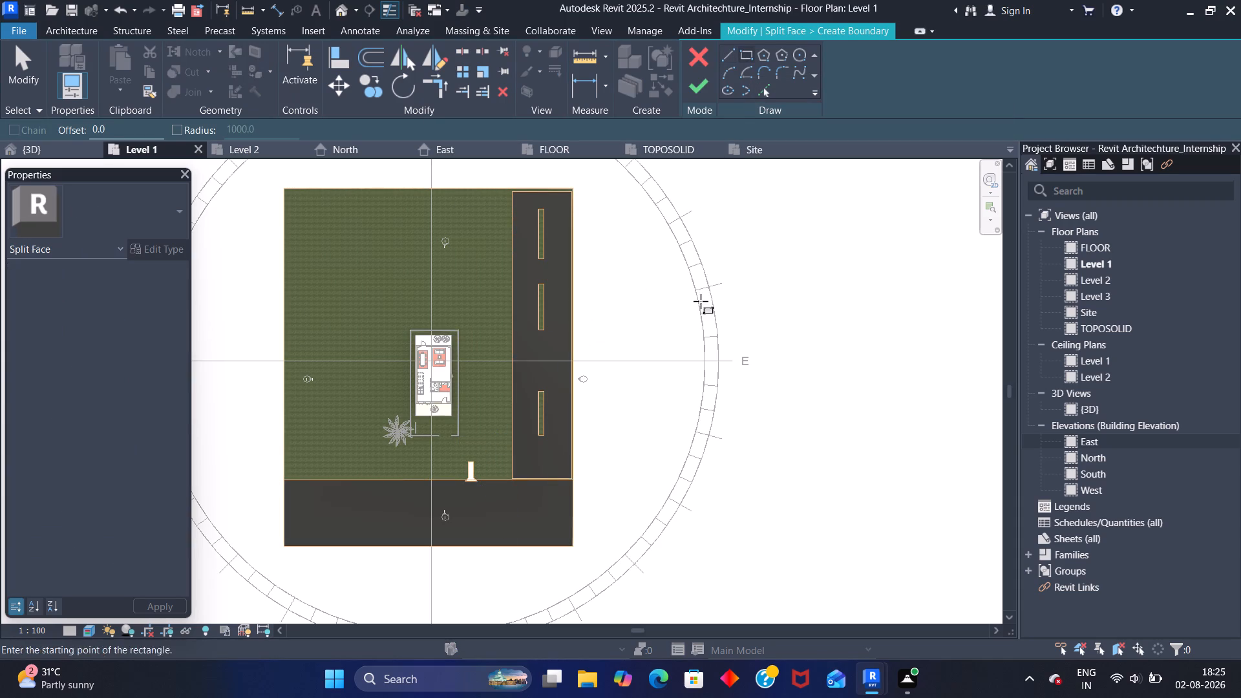
left_click(544, 509)
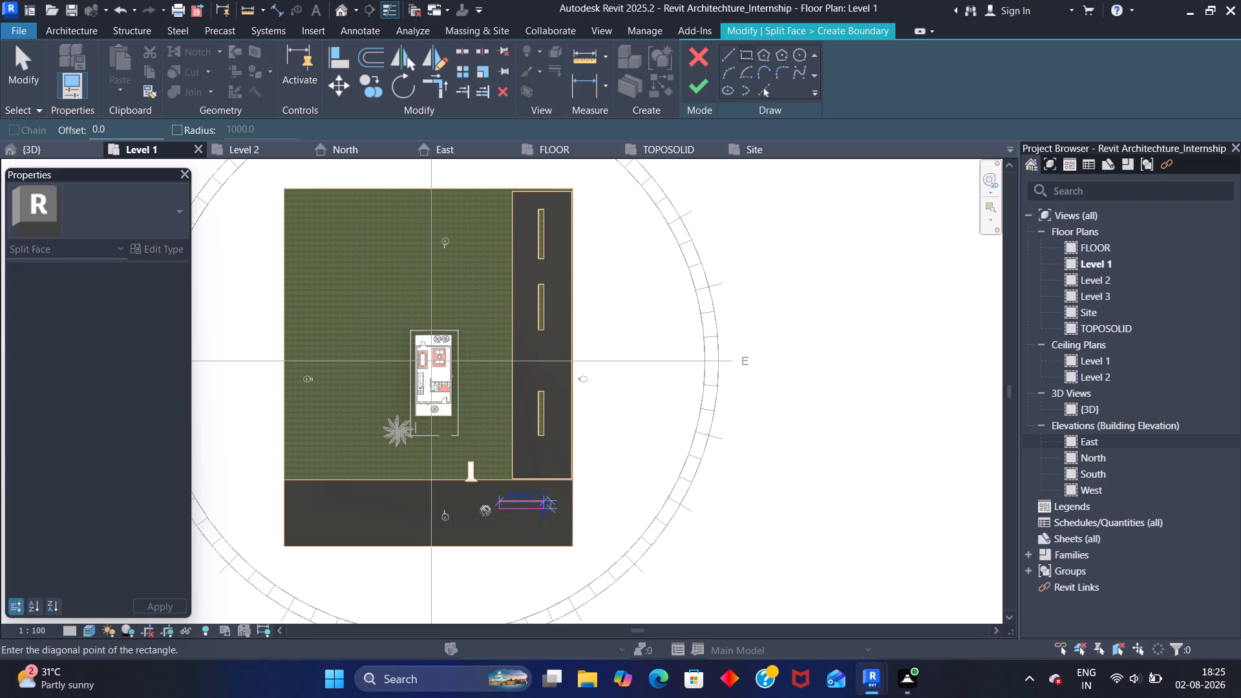
left_click(485, 511)
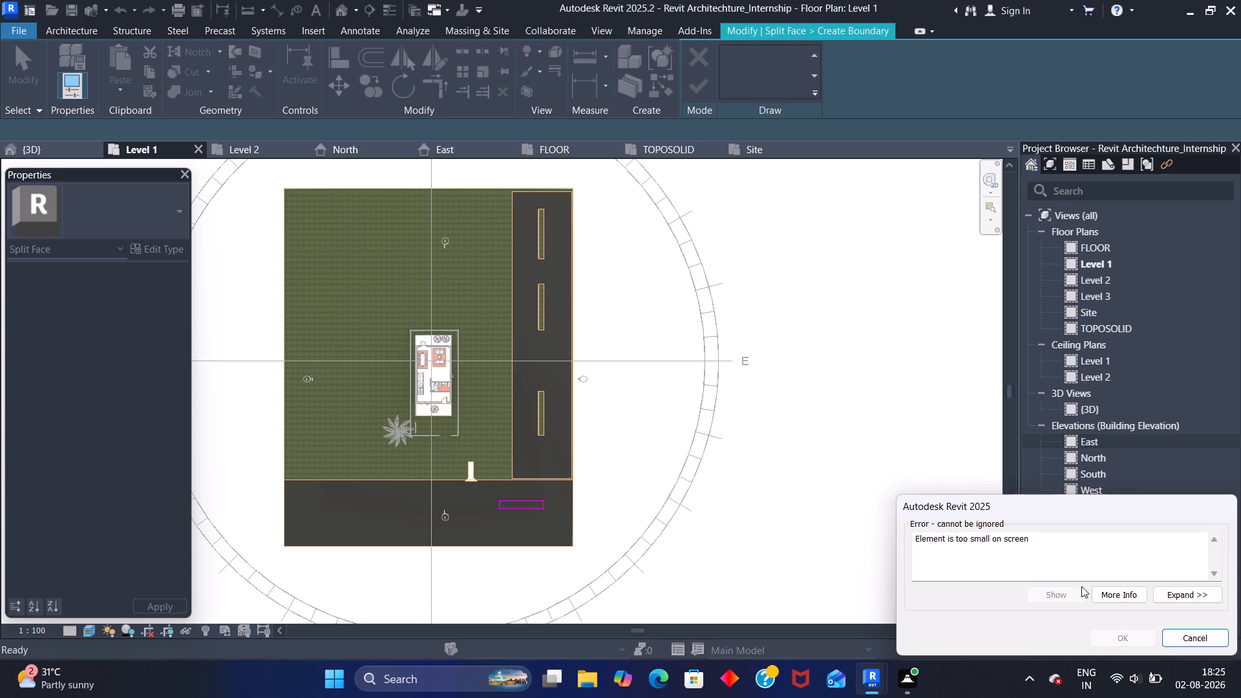
left_click(1185, 637)
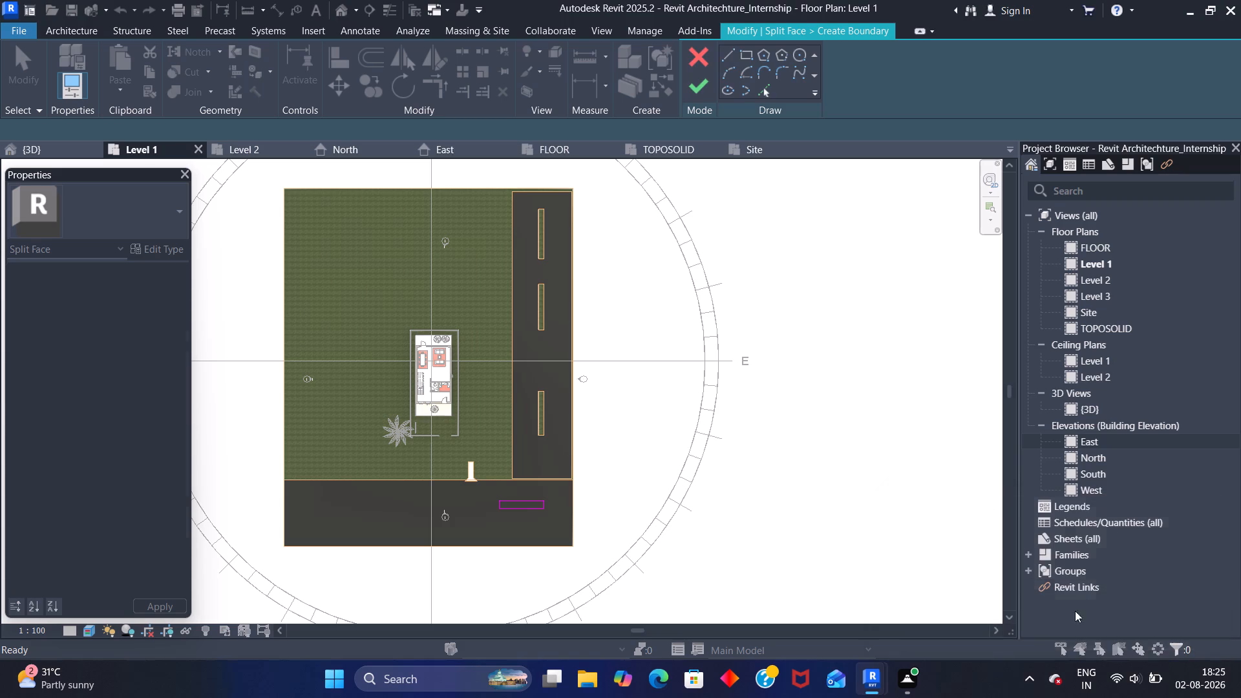
Sketch a narrow horizontal rectangle 10000 mm long near the southern region's eastern end, centred across its depth, and complete the face split.
left_click(742, 48)
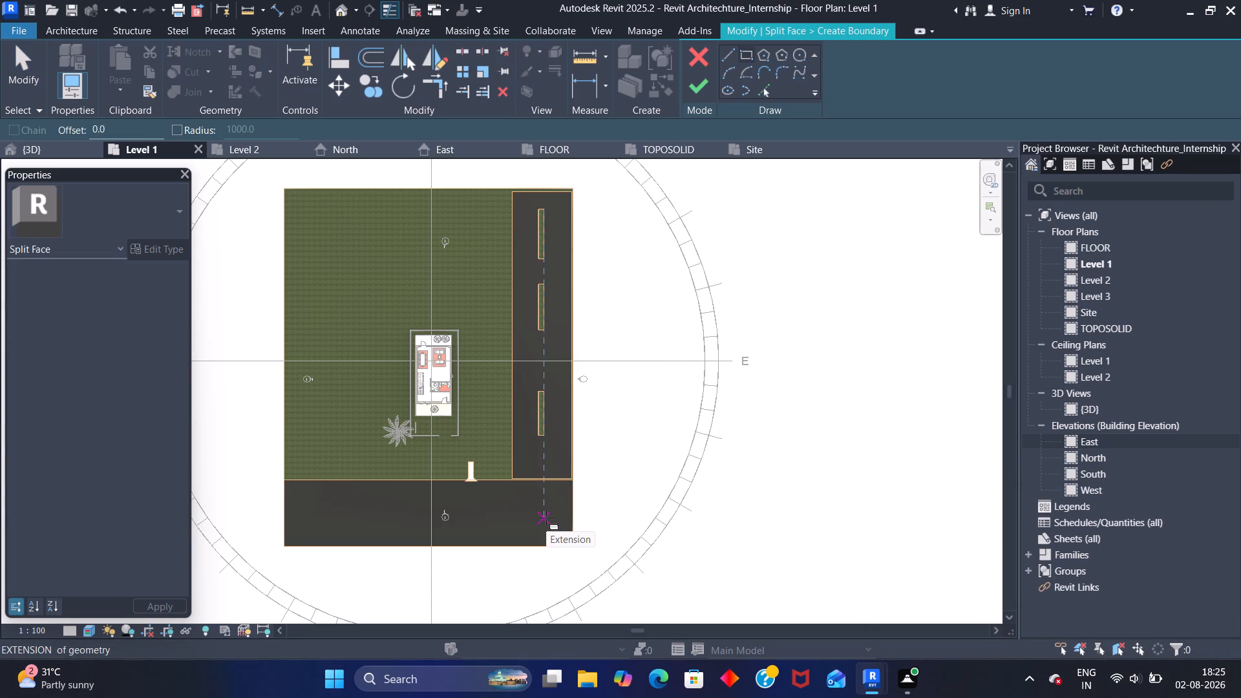
left_click(546, 518)
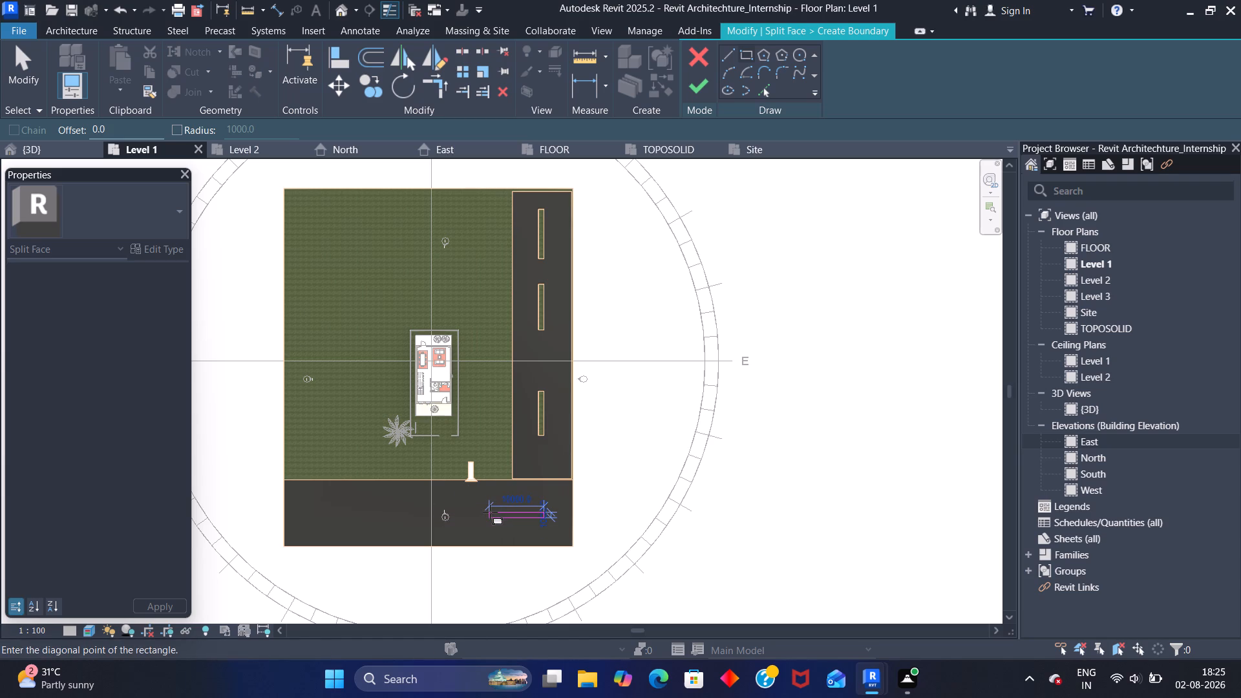
left_click(491, 511)
left_click(694, 83)
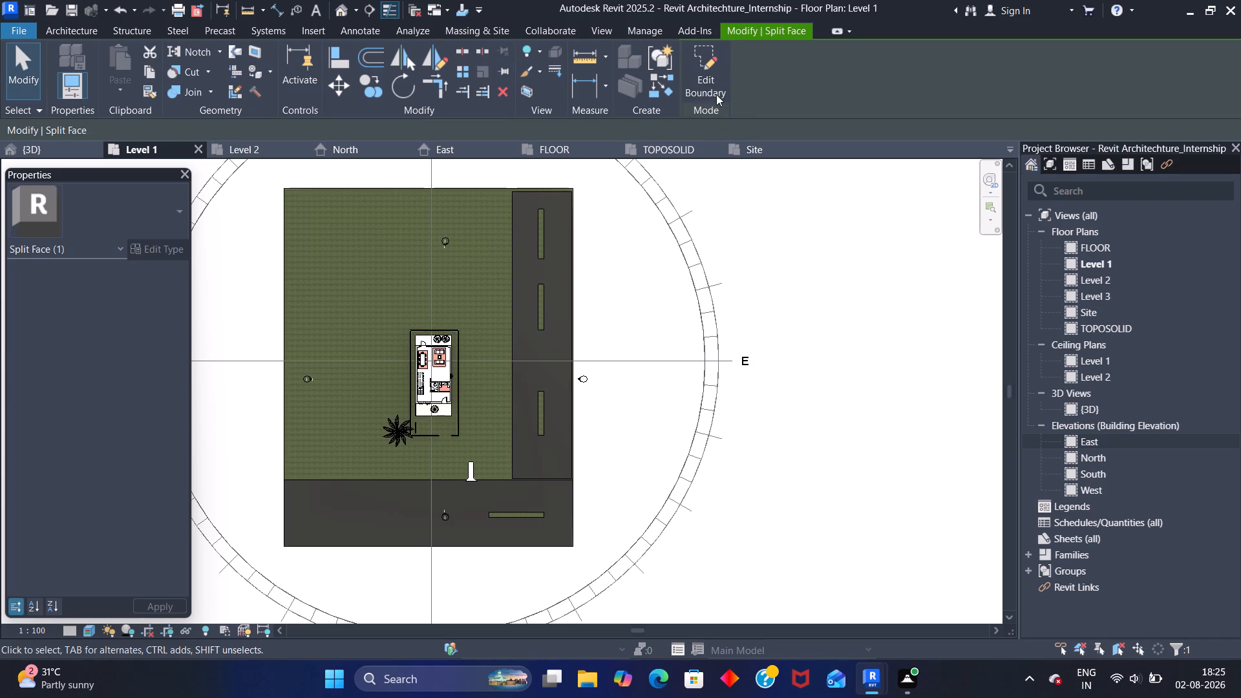
Split the southern black region with a second narrow horizontal rectangle, in line west of the first and directly south of the house.
left_click(259, 54)
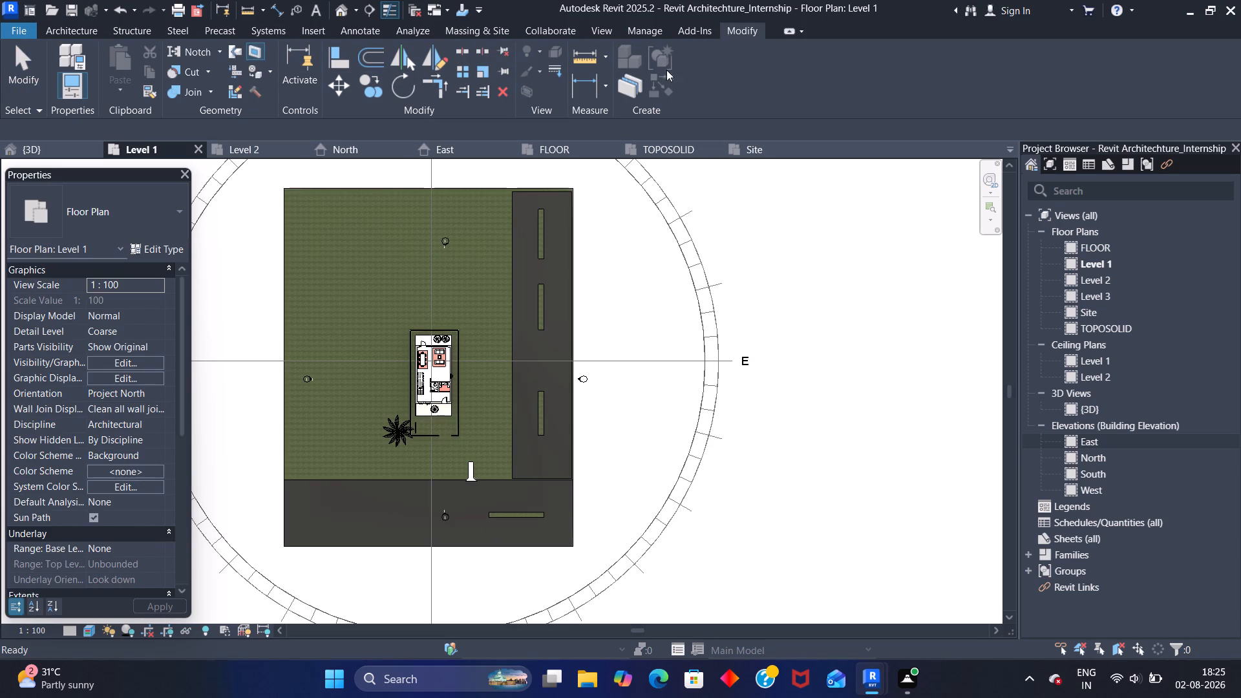
left_click(256, 54)
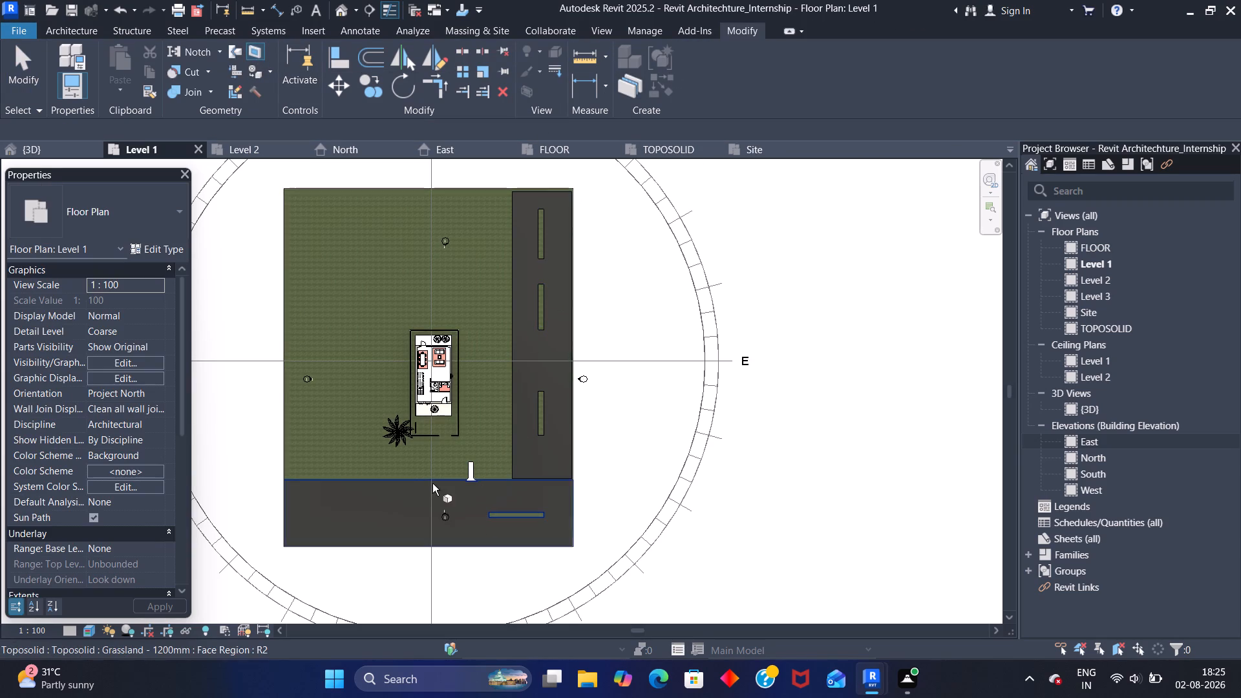
left_click(413, 475)
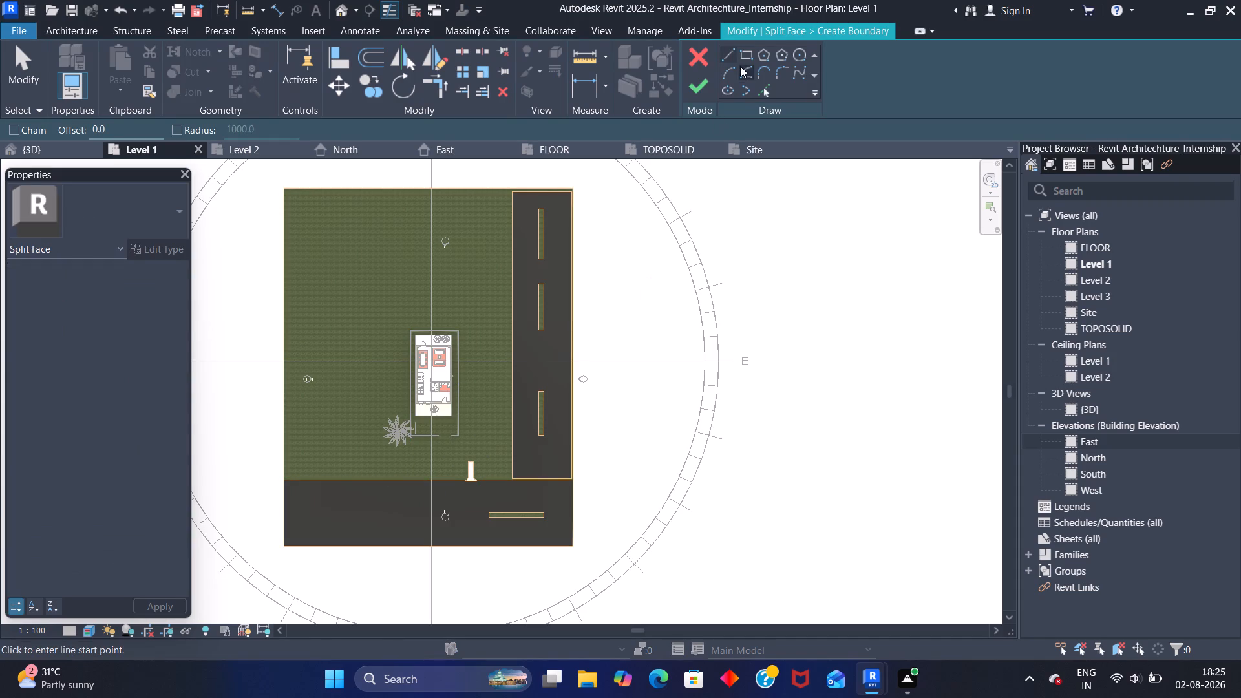
left_click(741, 56)
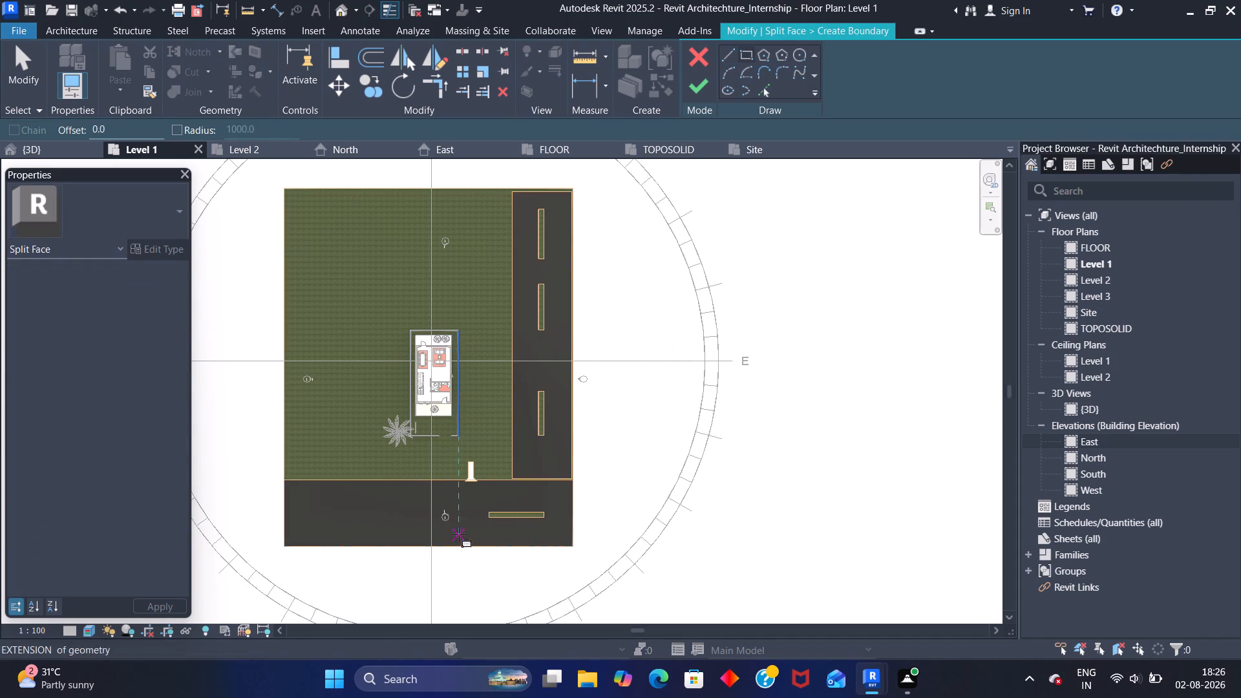
left_click(433, 514)
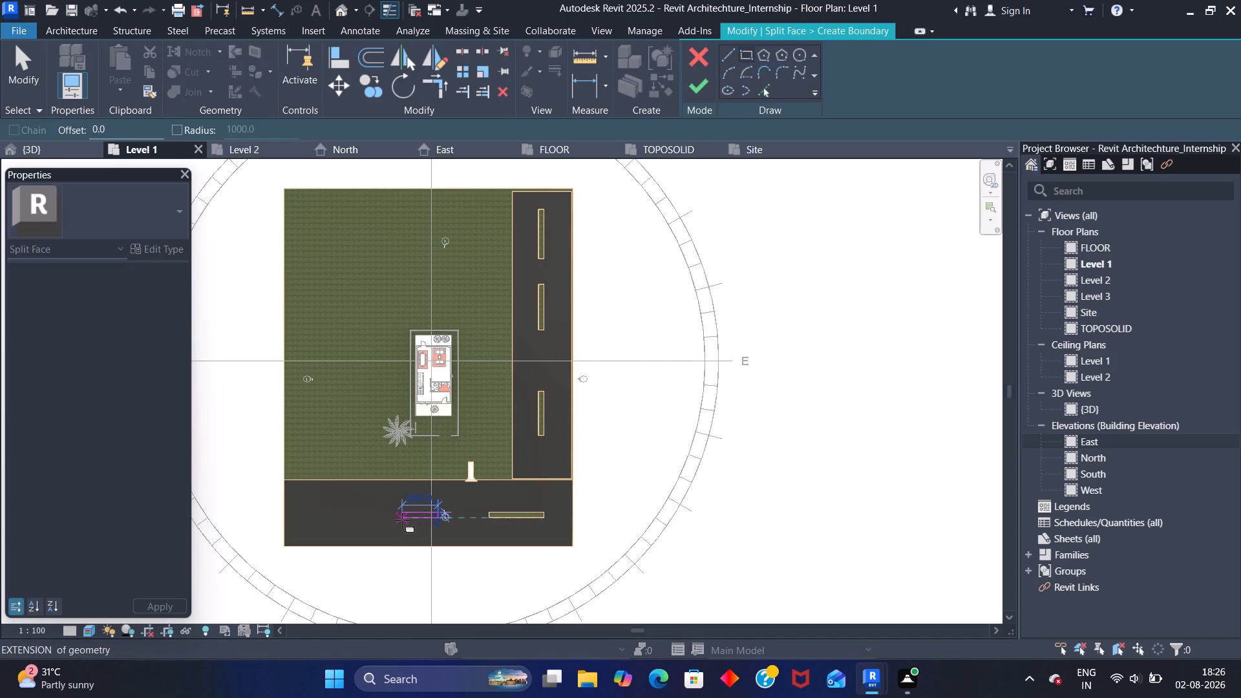
left_click(387, 517)
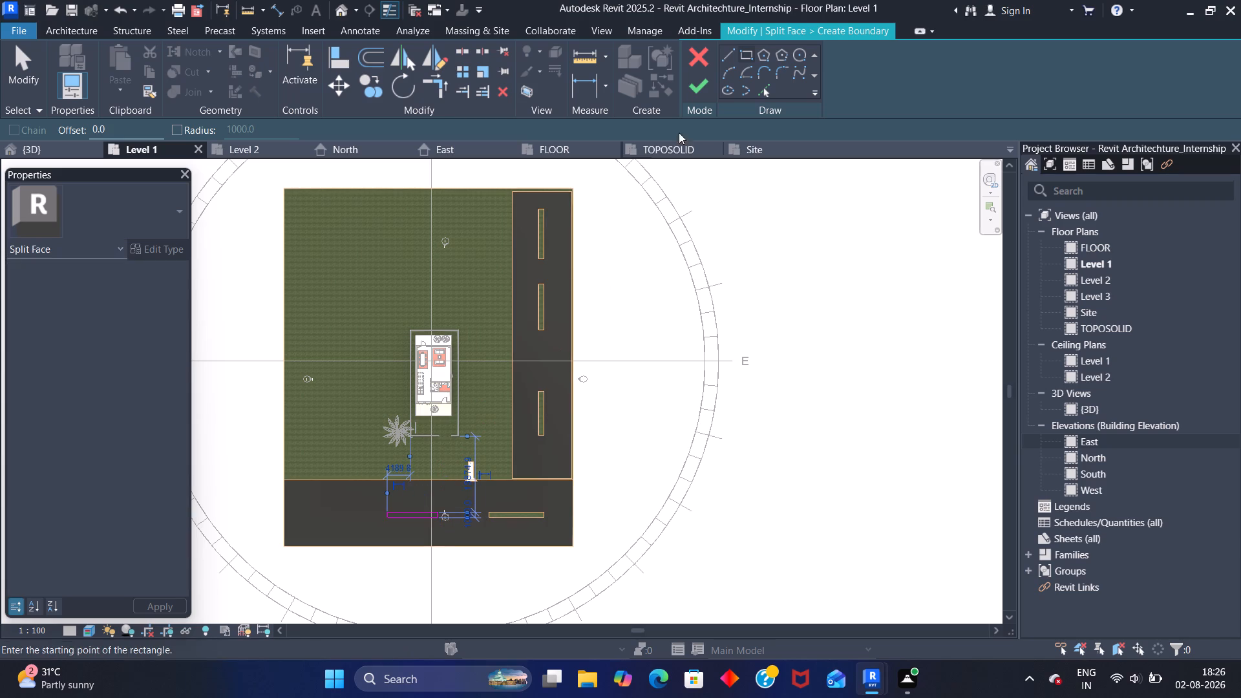
left_click(699, 86)
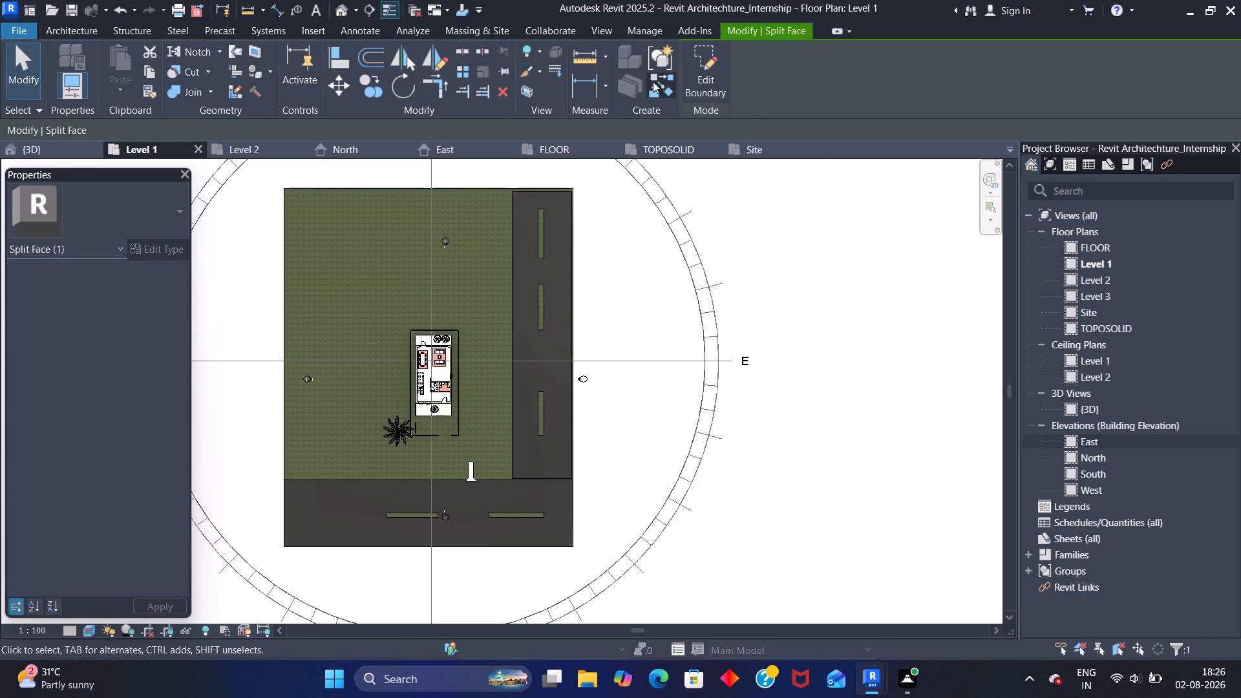
Split the southern black region with a third narrow horizontal rectangle, in line with the other two near its western end.
left_click(255, 51)
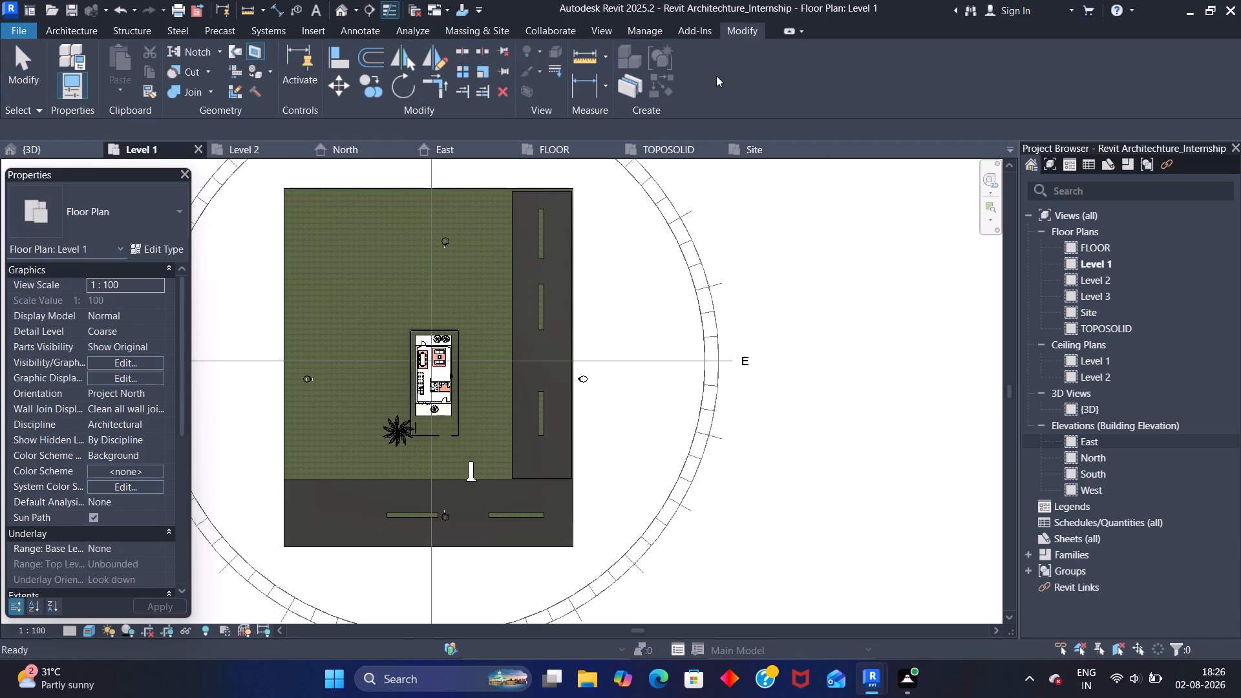
left_click(332, 478)
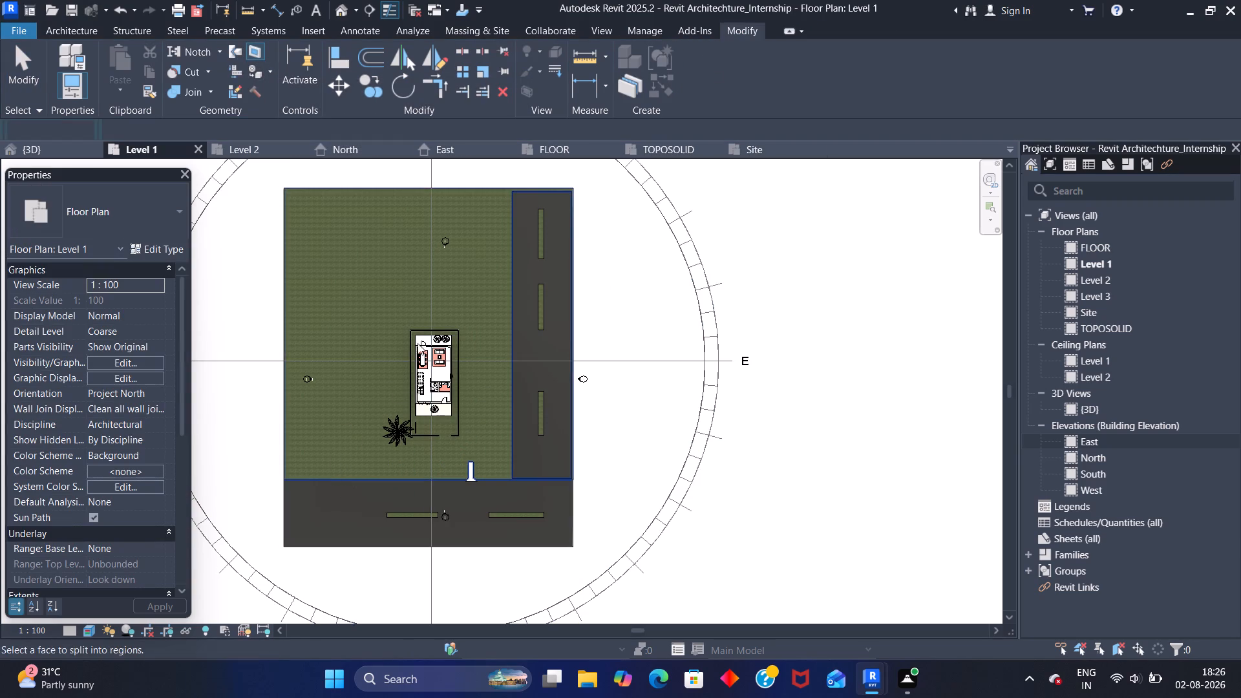
left_click(740, 49)
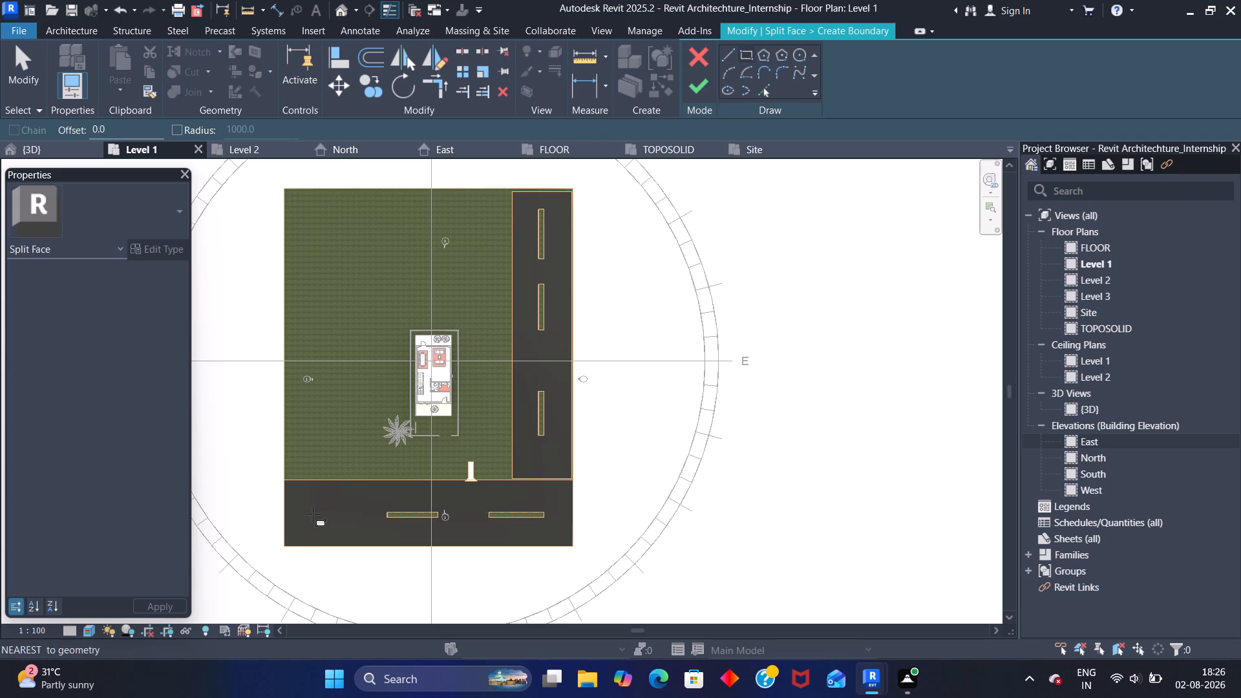
left_click(345, 513)
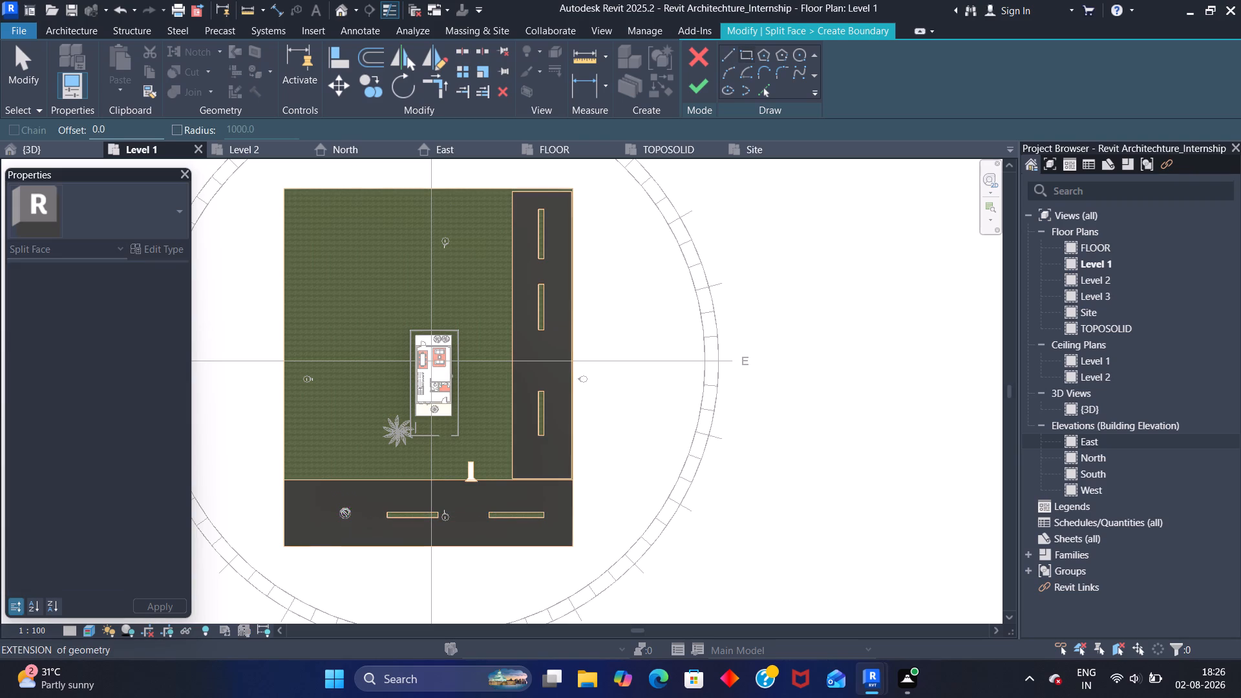
left_click(300, 520)
left_click(689, 85)
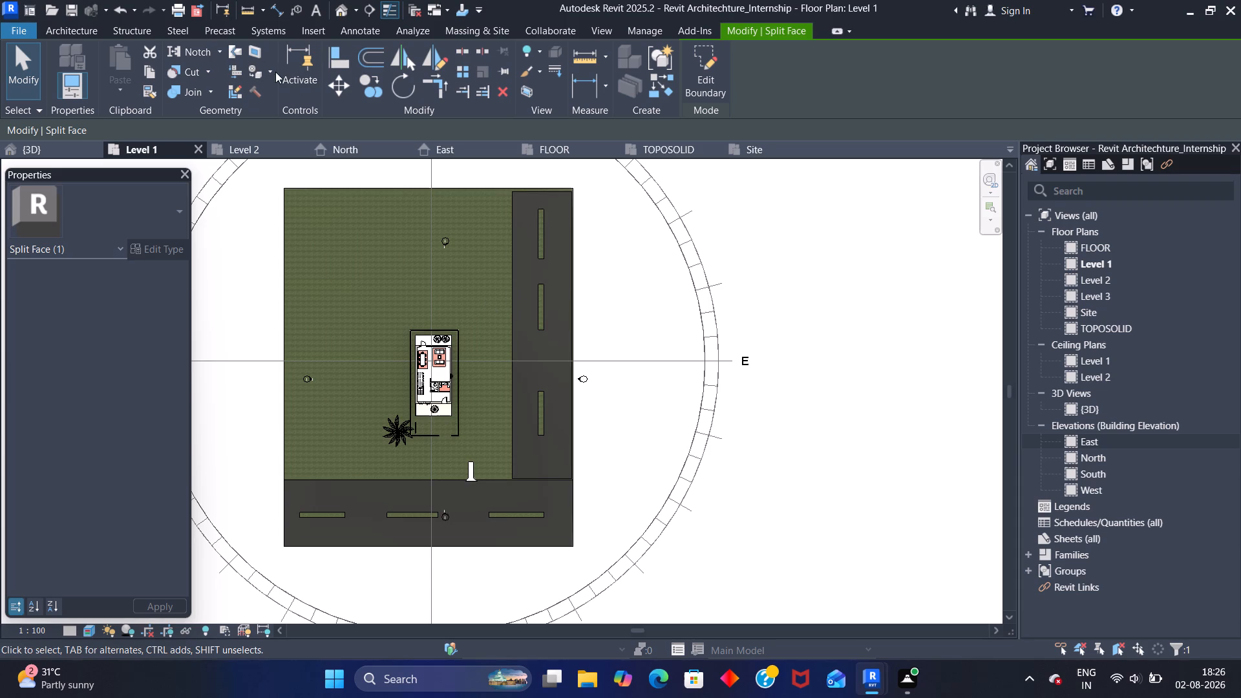
Search the paint materials for white, choose Linen, White, and try to paint the northernmost lane marking on the eastern road.
left_click(259, 69)
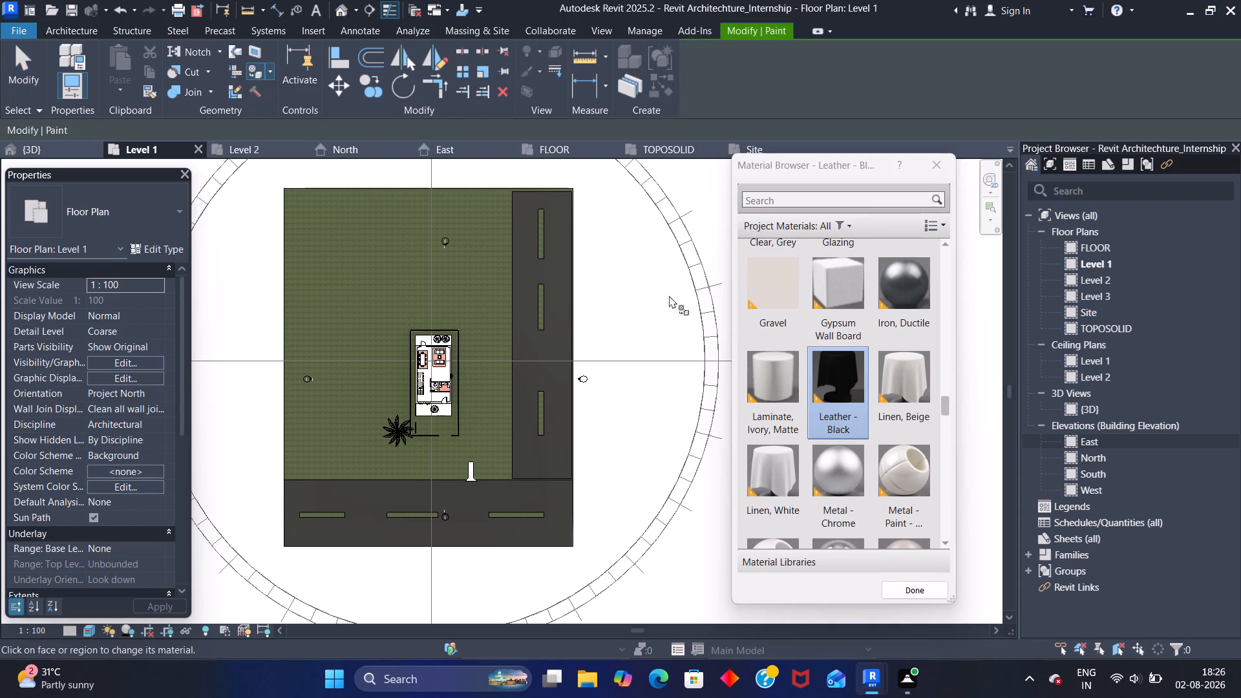
left_click(778, 201)
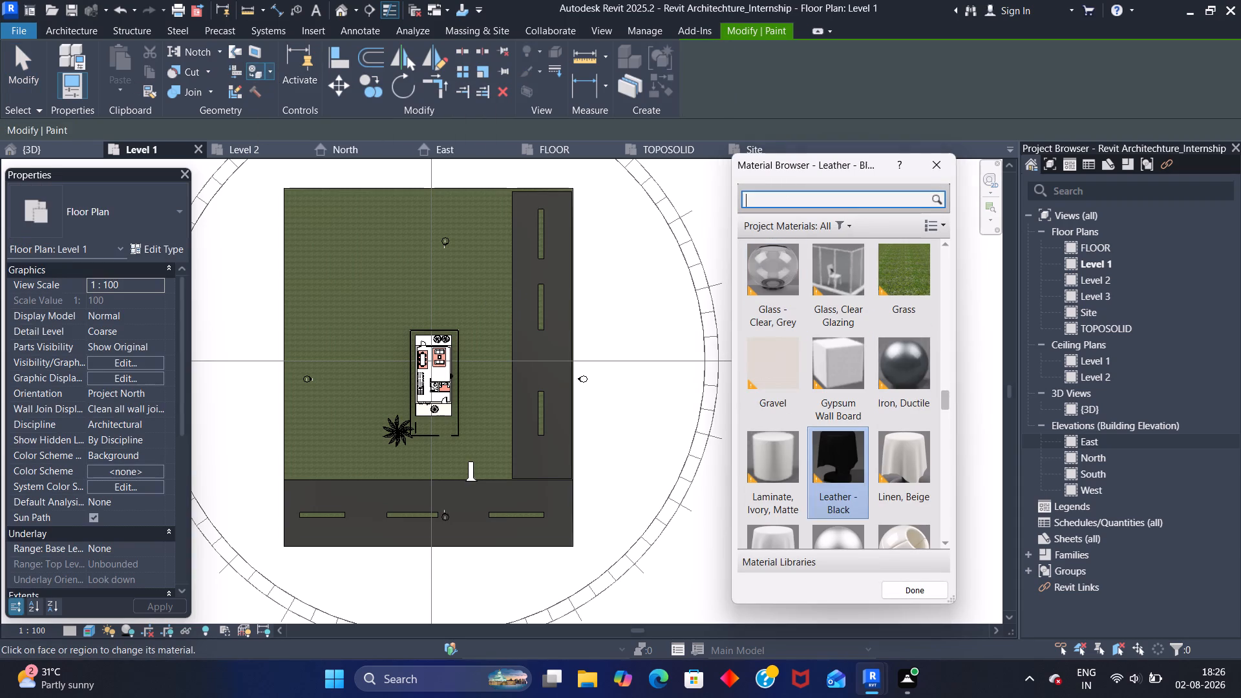
key("w")
key("h")
key("i")
key("t")
key("e")
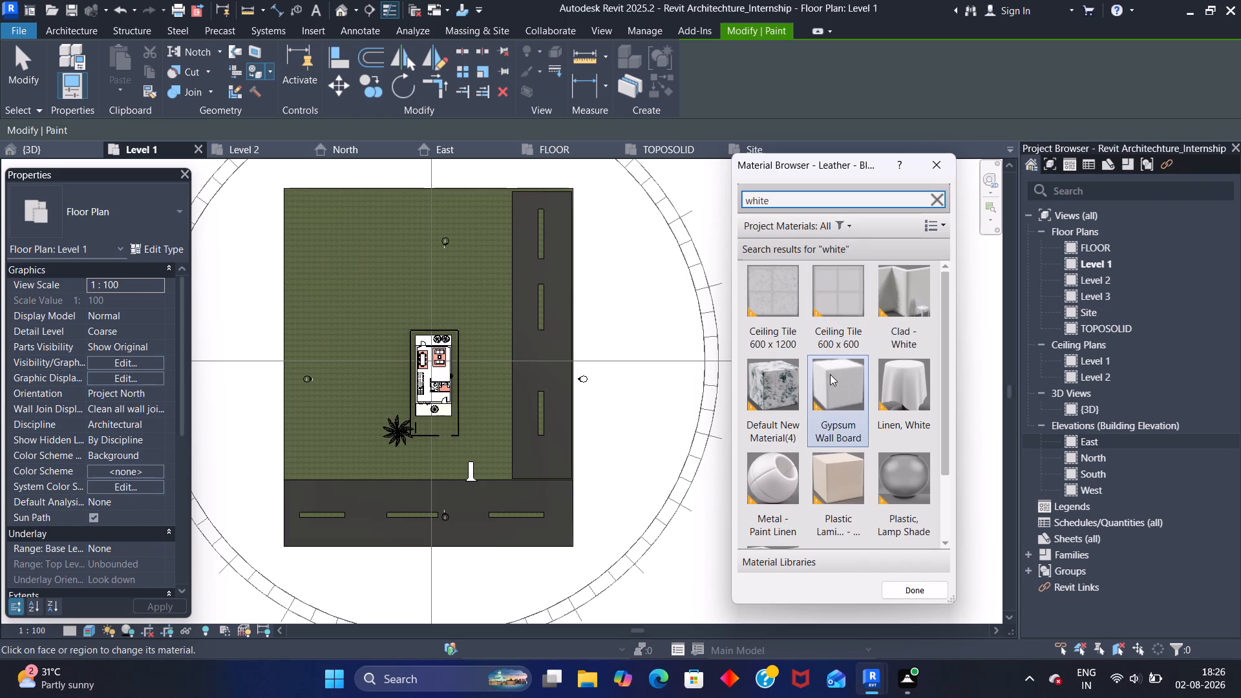
scroll(838, 377, "down", 6)
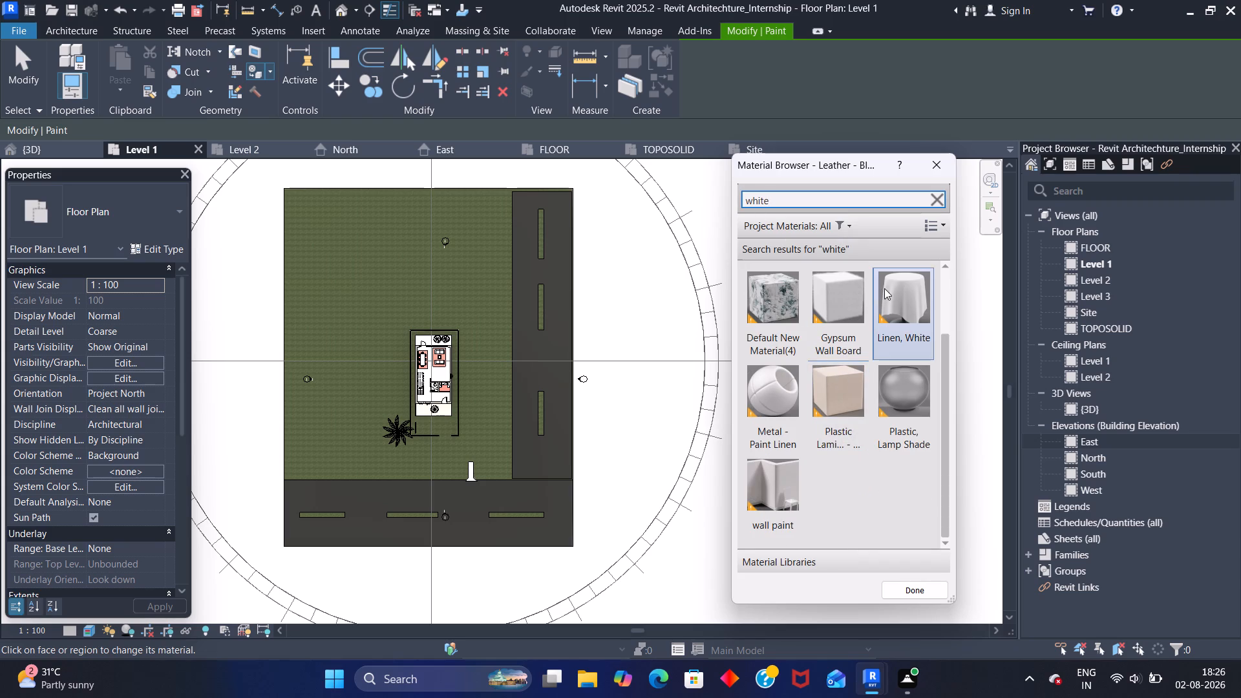
left_click(889, 290)
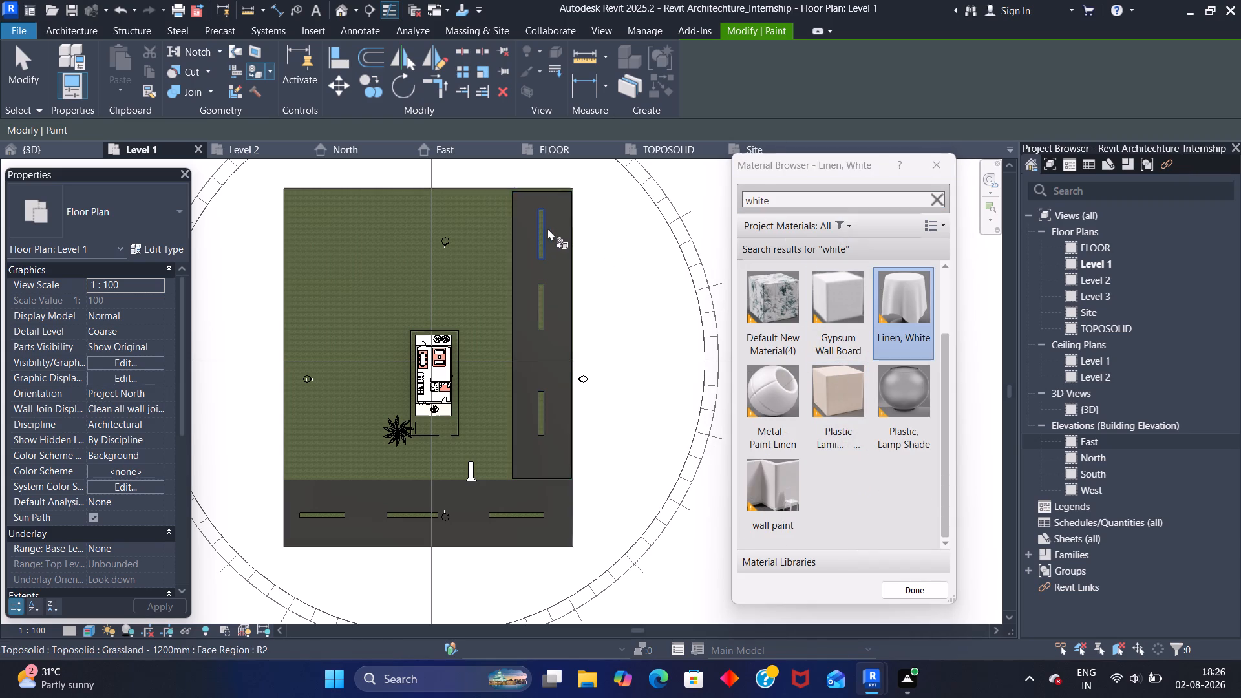
scroll(543, 227, "up", 4)
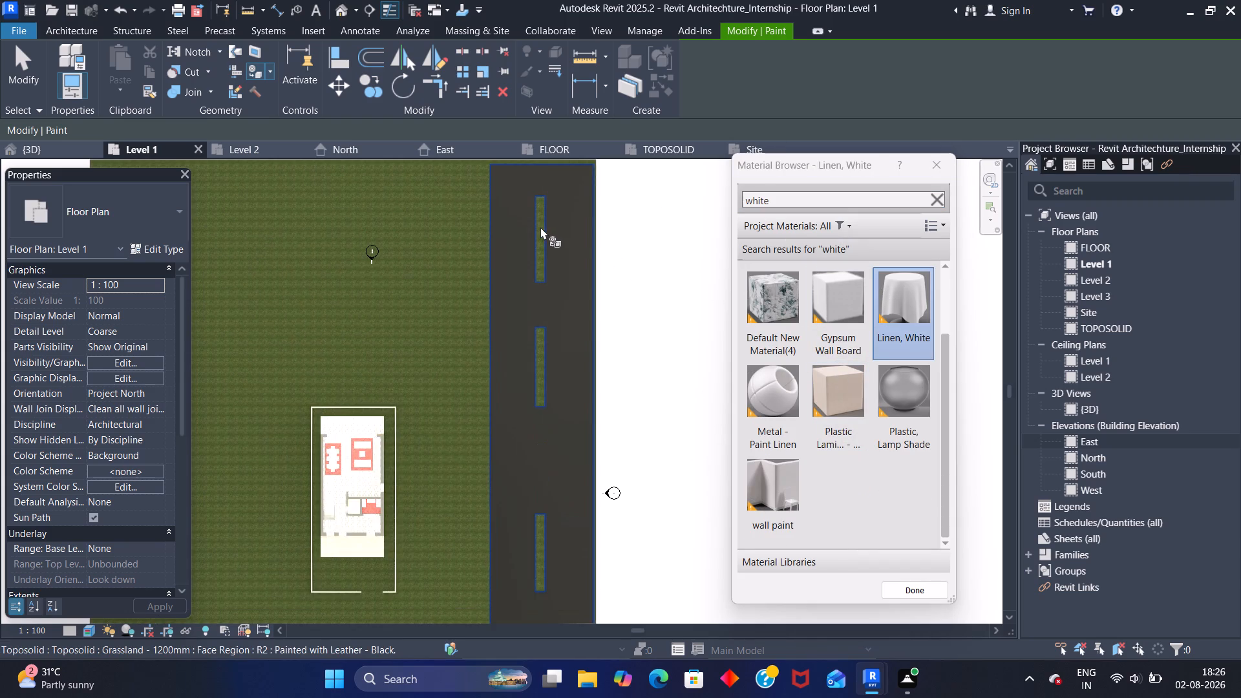
left_click(540, 226)
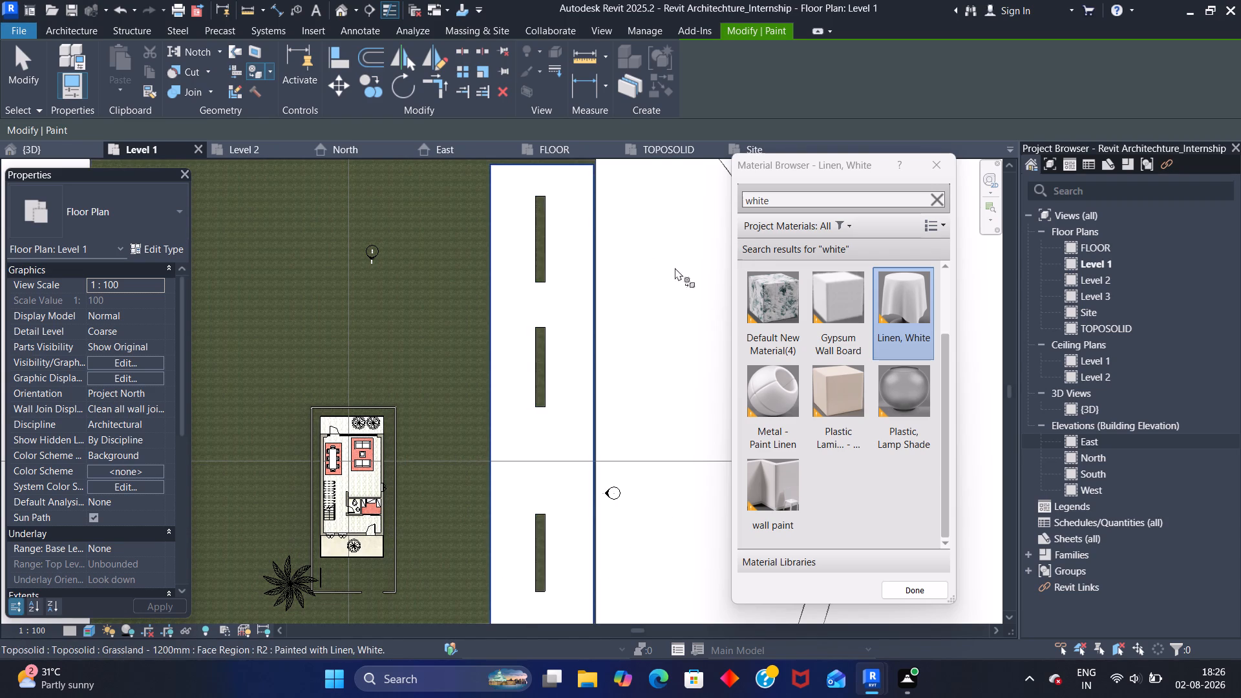
Search the paint materials for black, choose Leather - Black, and repaint the eastern road surface around the lane markings.
scroll(836, 366, "down", 3)
scroll(838, 354, "up", 7)
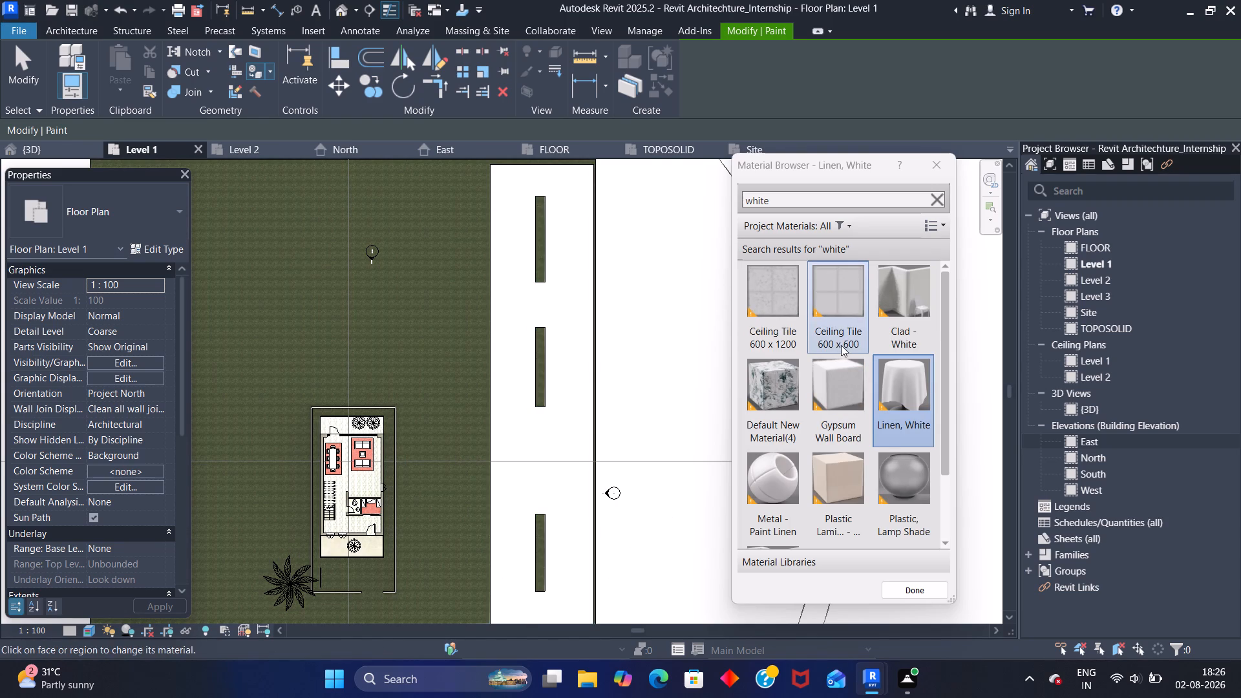
scroll(841, 345, "up", 12)
scroll(840, 343, "down", 10)
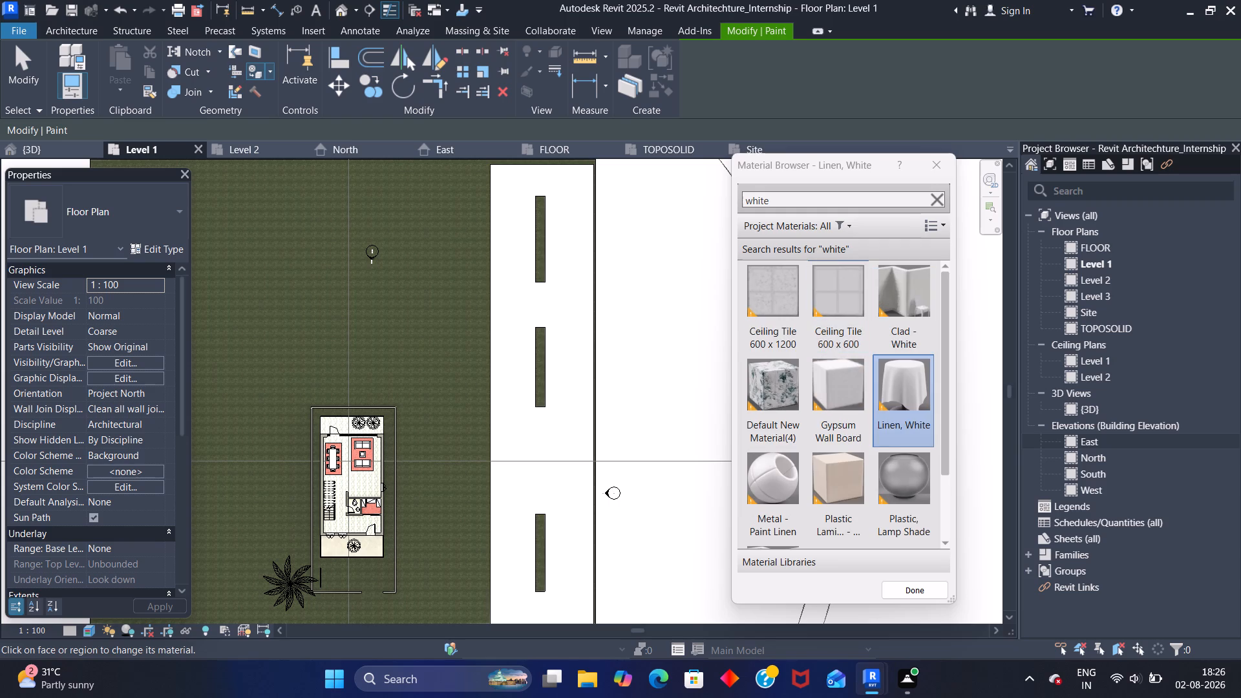
left_click_drag(801, 200, 694, 199)
left_click(778, 196)
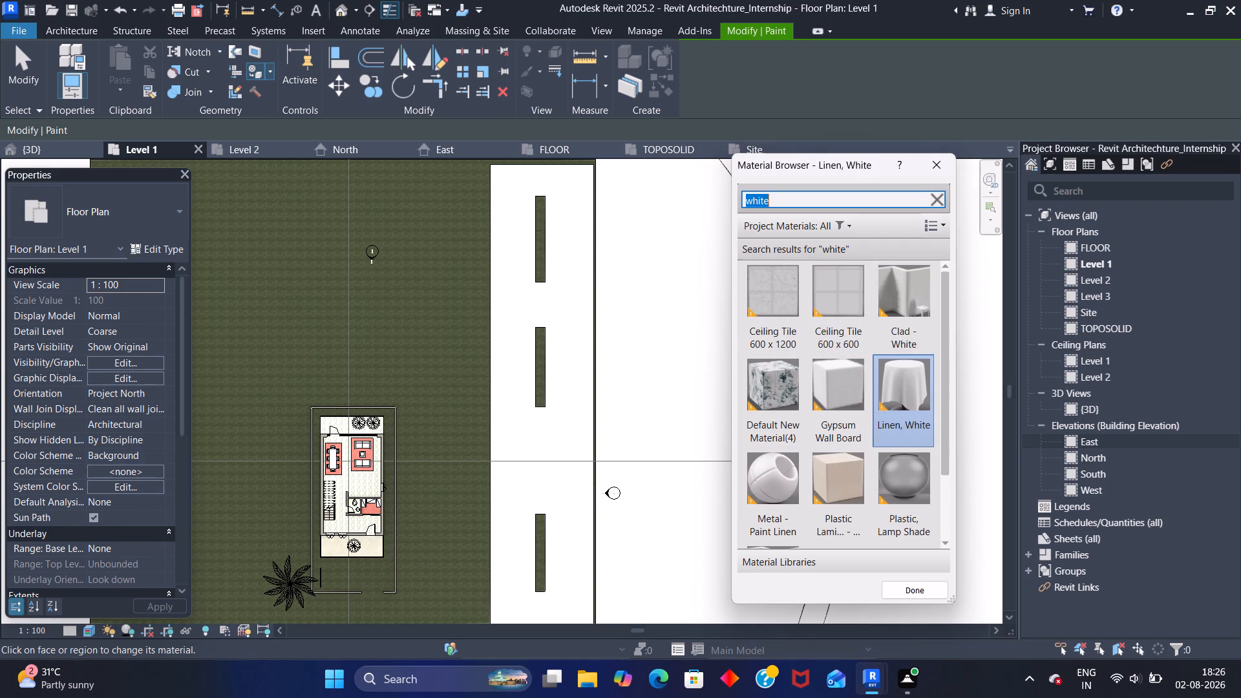
type("black")
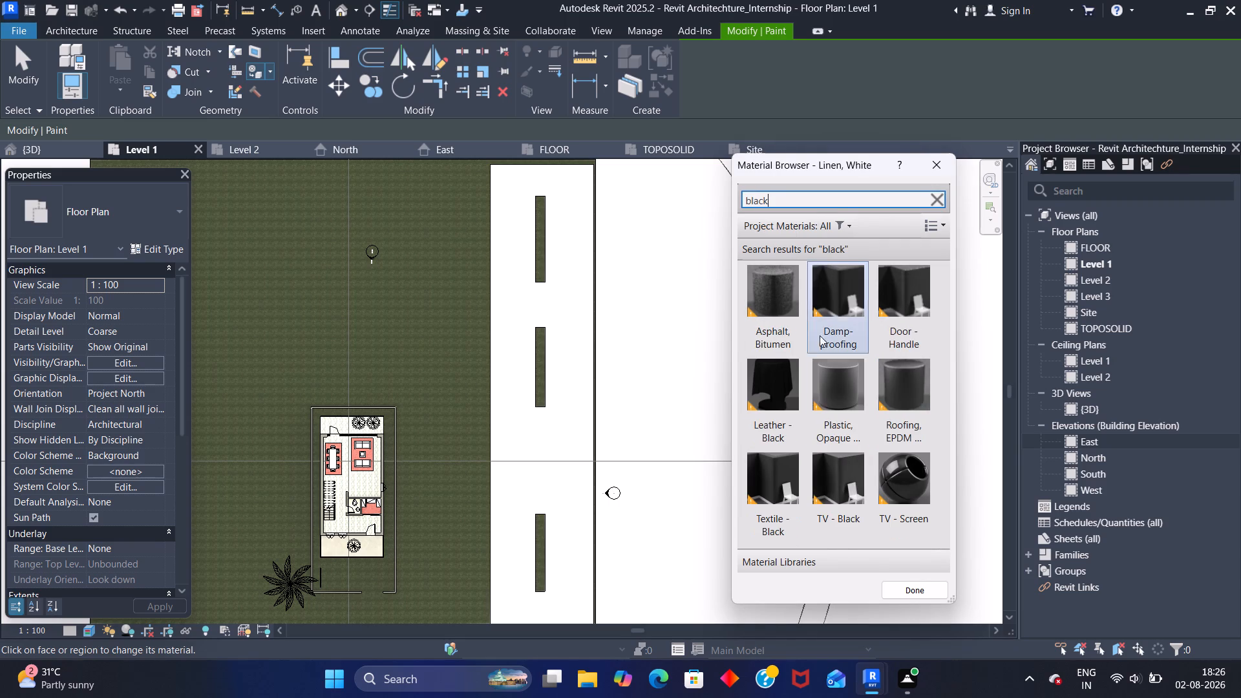
left_click(764, 380)
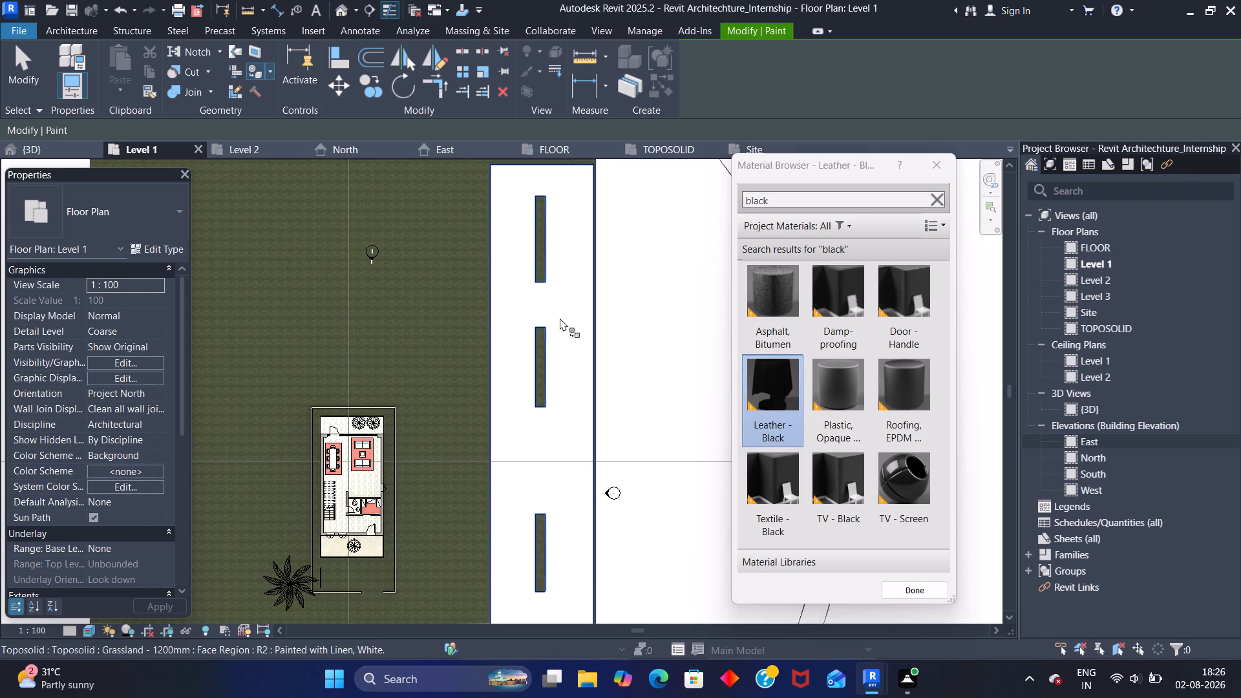
left_click(562, 313)
Search the paint materials for white, choose Linen, White, and paint the middle lane marking on the eastern road.
scroll(601, 319, "down", 2)
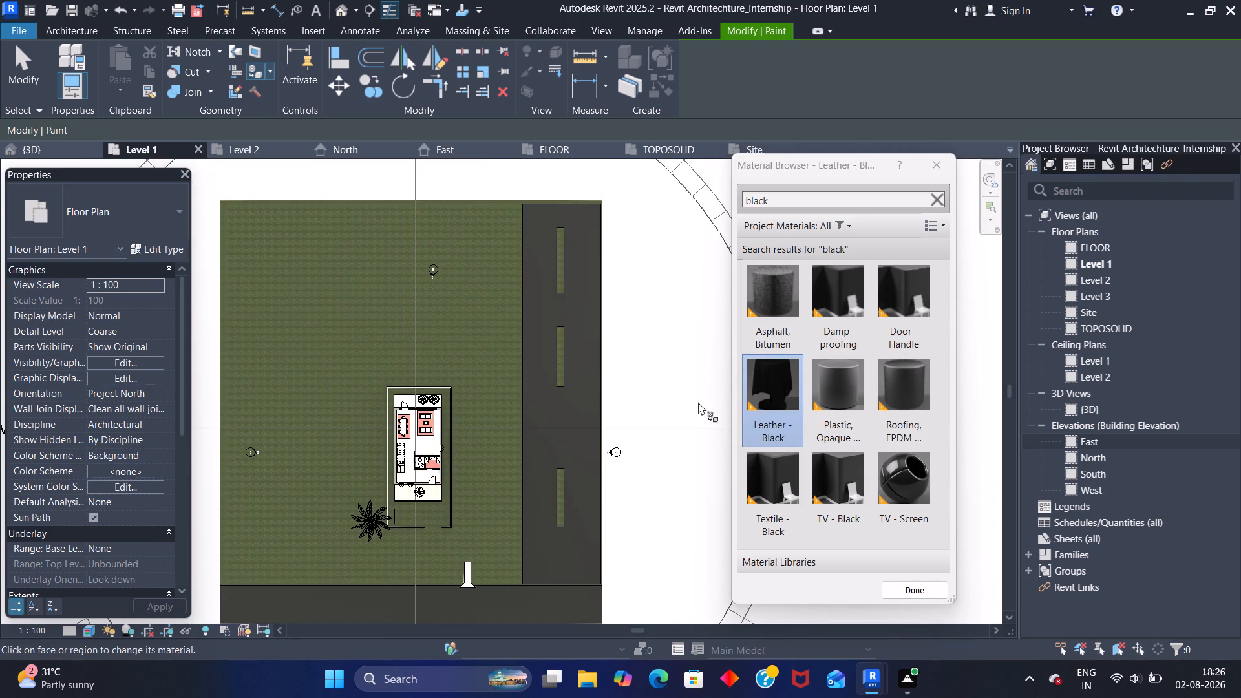
scroll(698, 402, "down", 1)
middle_click_drag(678, 376, 630, 284)
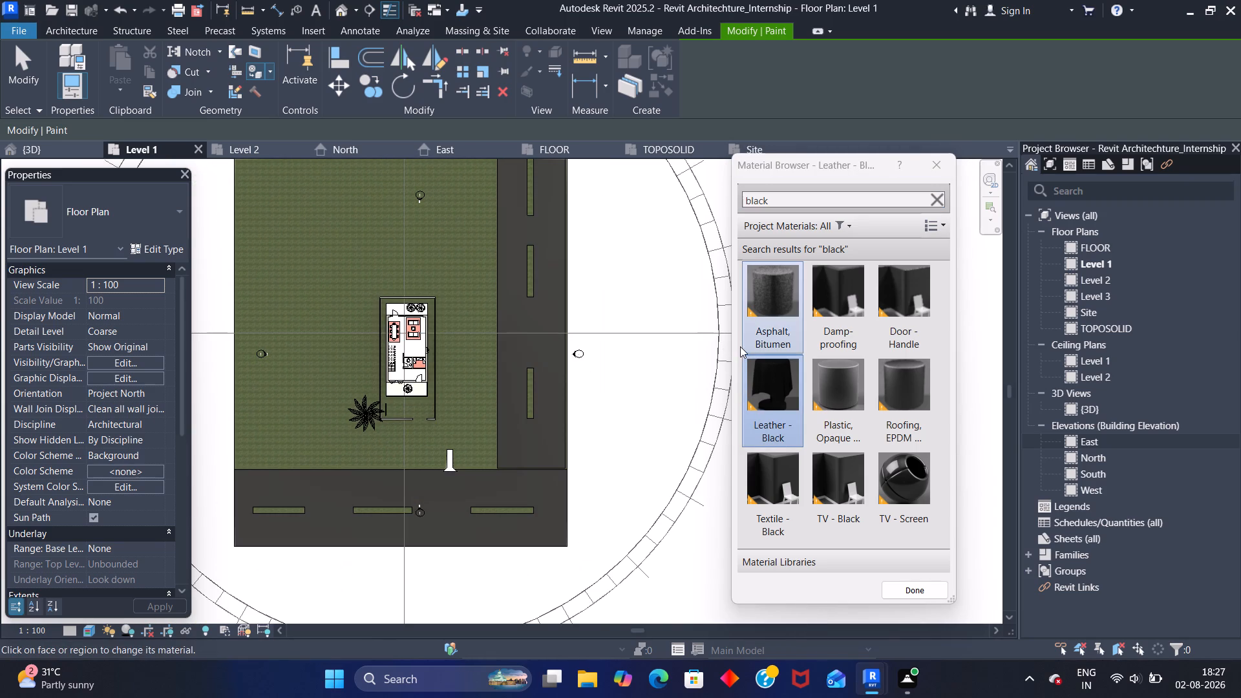
scroll(531, 274, "up", 4)
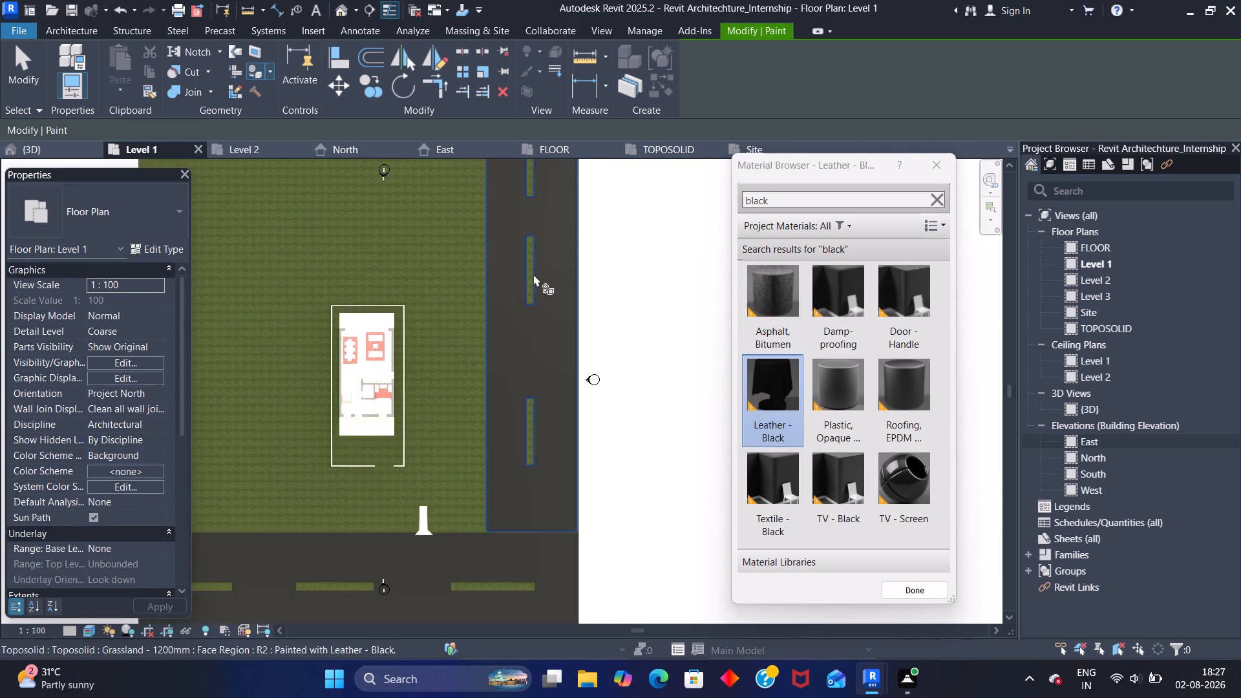
scroll(533, 274, "up", 7)
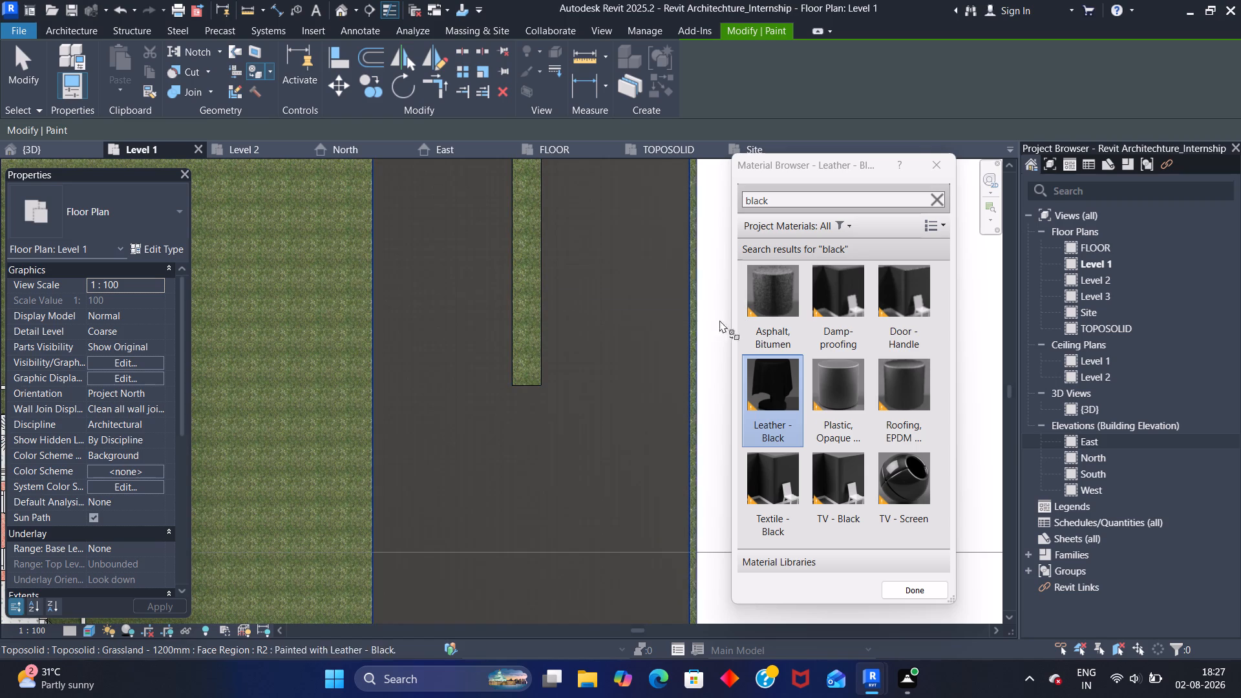
left_click_drag(785, 193, 779, 198)
type("white")
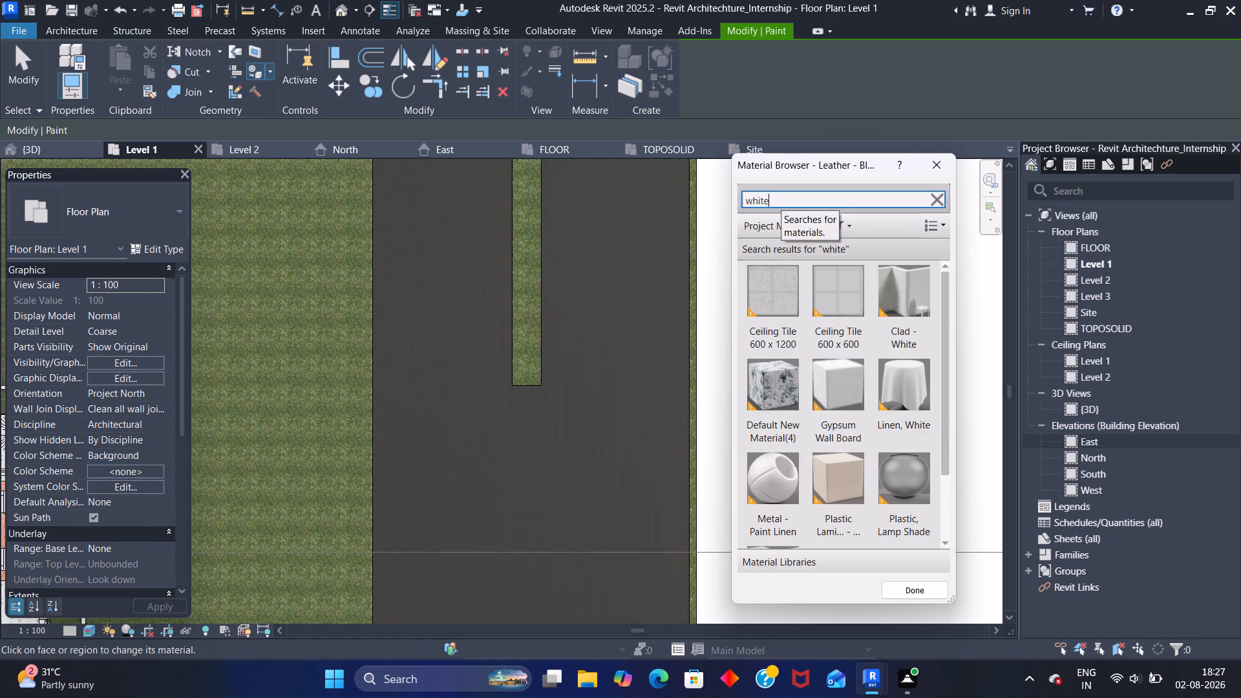
left_click(892, 385)
scroll(531, 303, "up", 3)
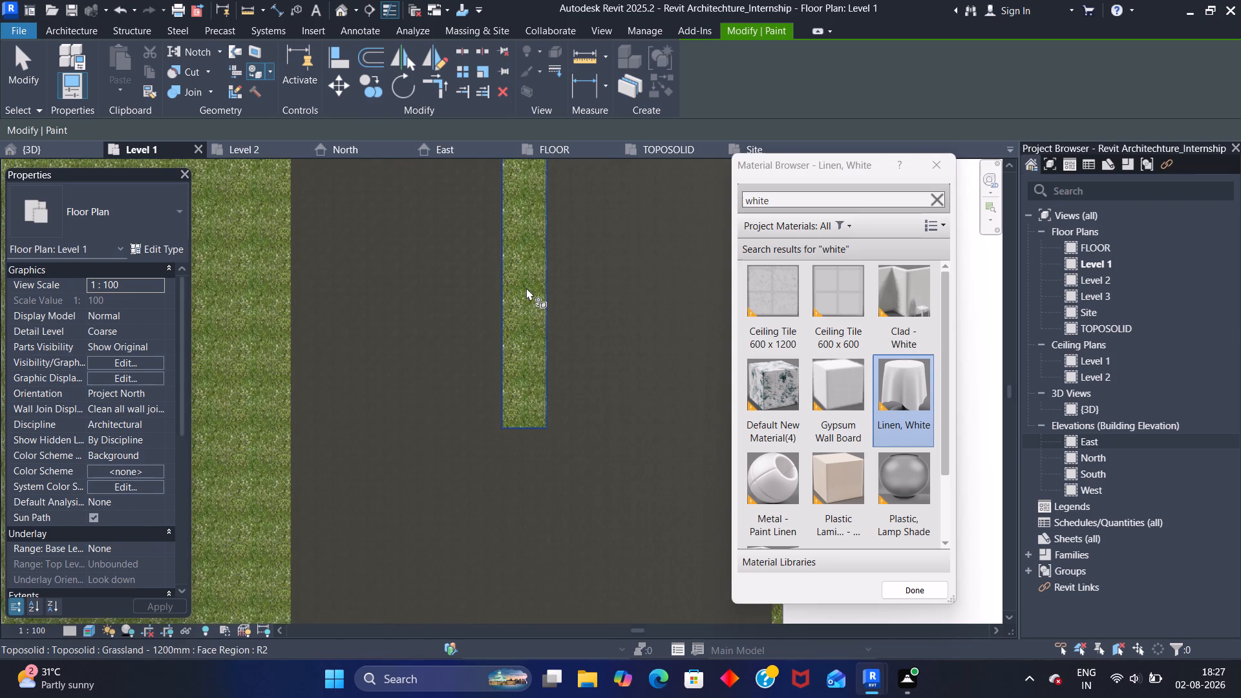
scroll(526, 288, "up", 3)
left_click(526, 284)
Paint the northernmost and southernmost lane markings on the eastern road with Linen, White.
scroll(536, 288, "down", 6)
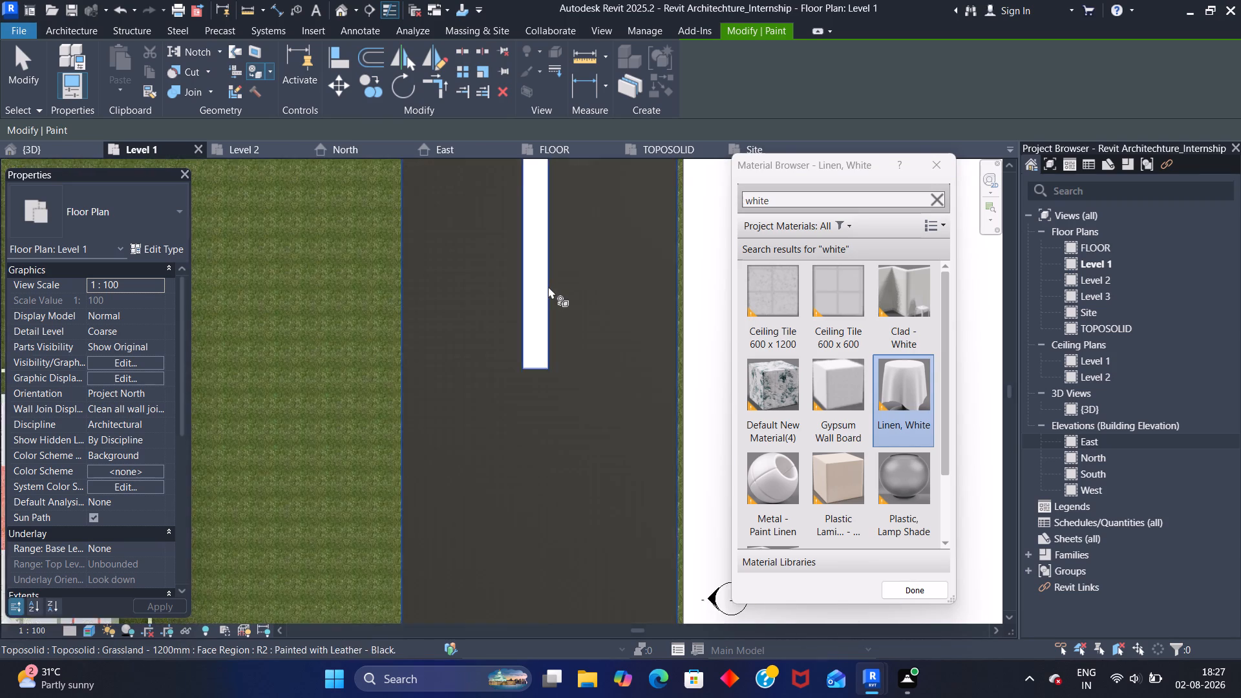
scroll(548, 286, "down", 7)
middle_click_drag(555, 207, 542, 321)
scroll(527, 254, "up", 4)
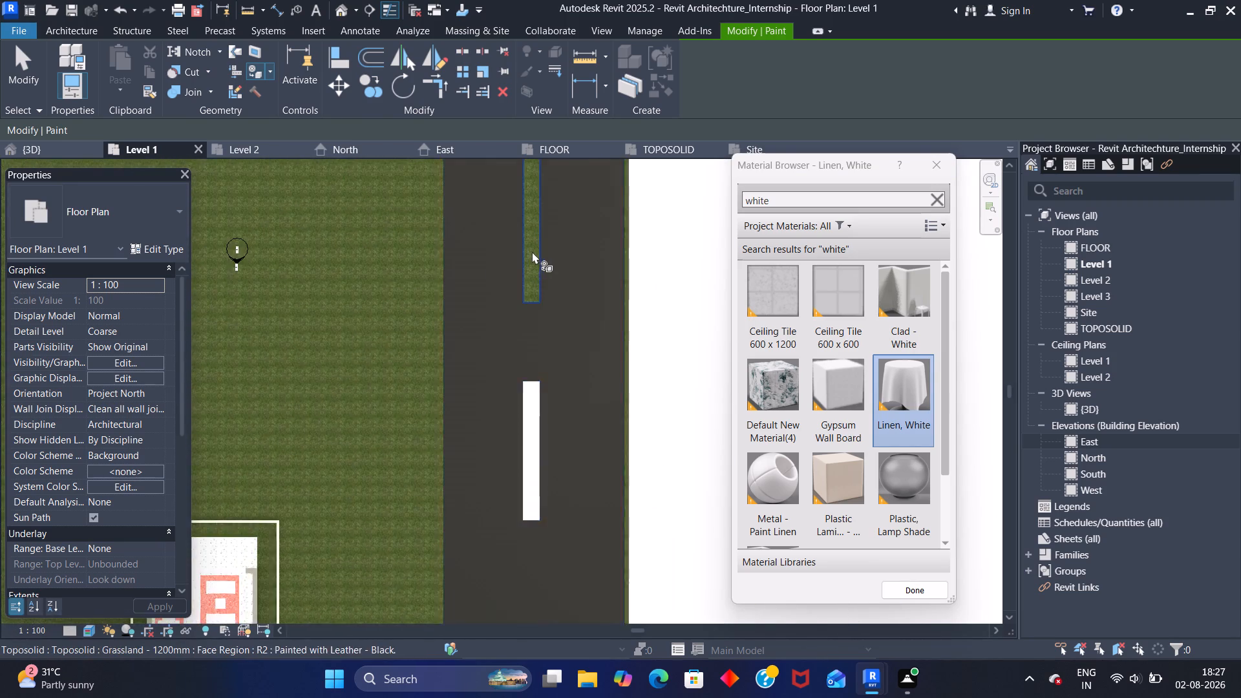
scroll(532, 251, "up", 10)
left_click(527, 244)
scroll(527, 244, "down", 8)
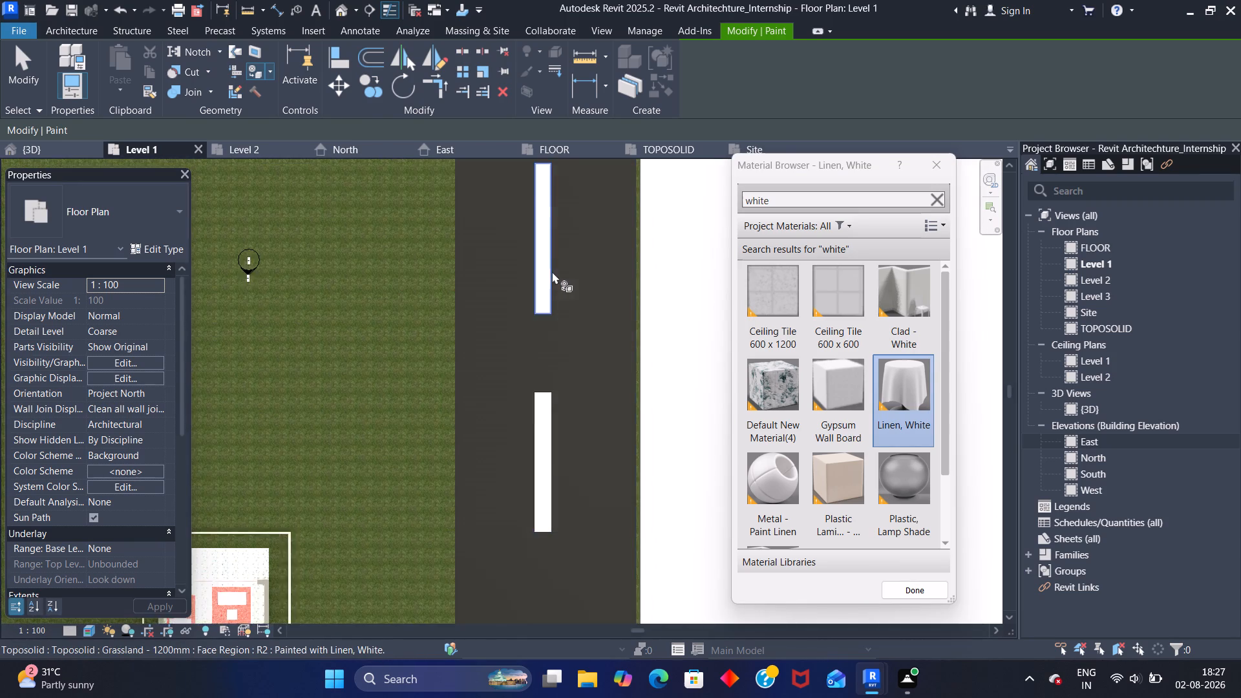
scroll(552, 271, "down", 8)
middle_click_drag(557, 336, 577, 218)
scroll(558, 418, "up", 4)
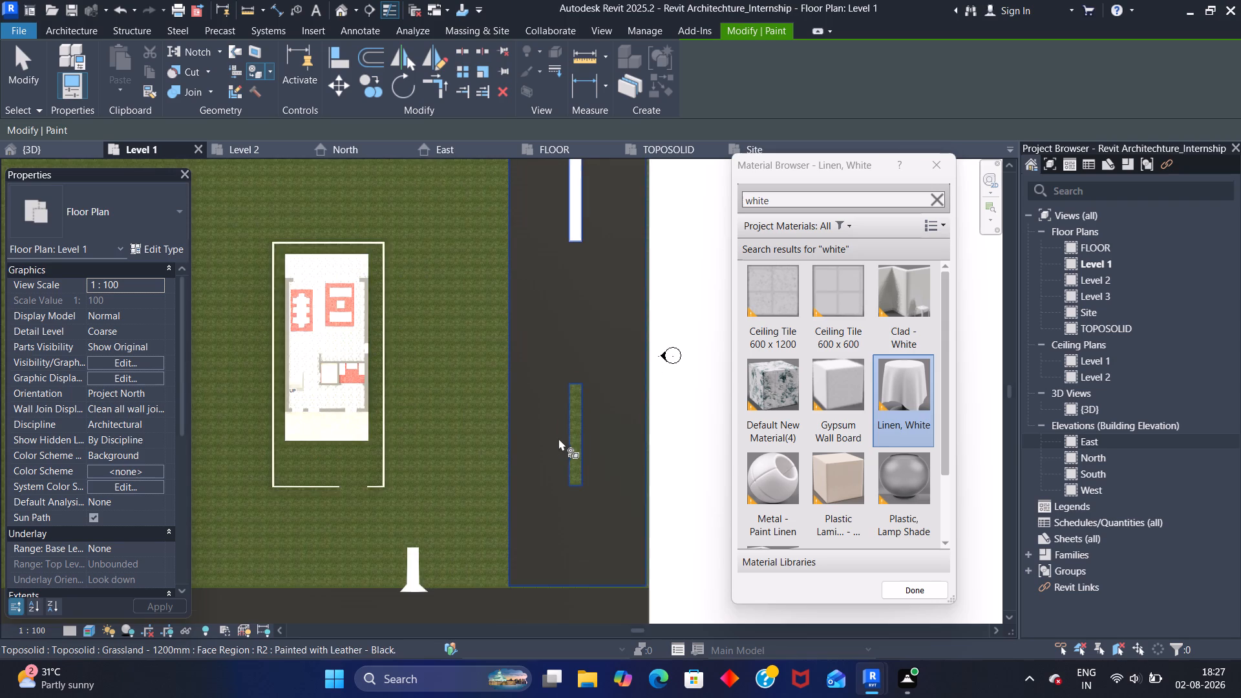
scroll(558, 438, "up", 8)
left_click(583, 419)
Paint the easternmost and middle lane markings on the southern road with Linen, White.
scroll(586, 418, "down", 2)
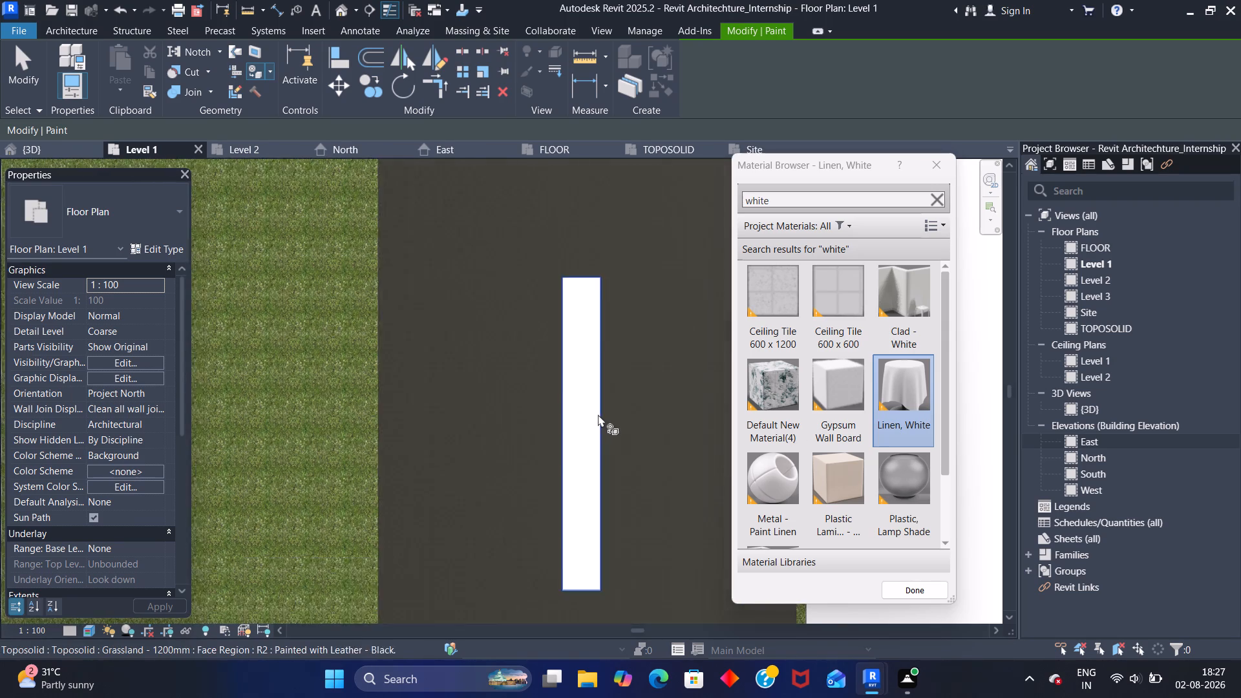
scroll(598, 414, "down", 13)
middle_click_drag(618, 341, 601, 217)
scroll(576, 381, "up", 15)
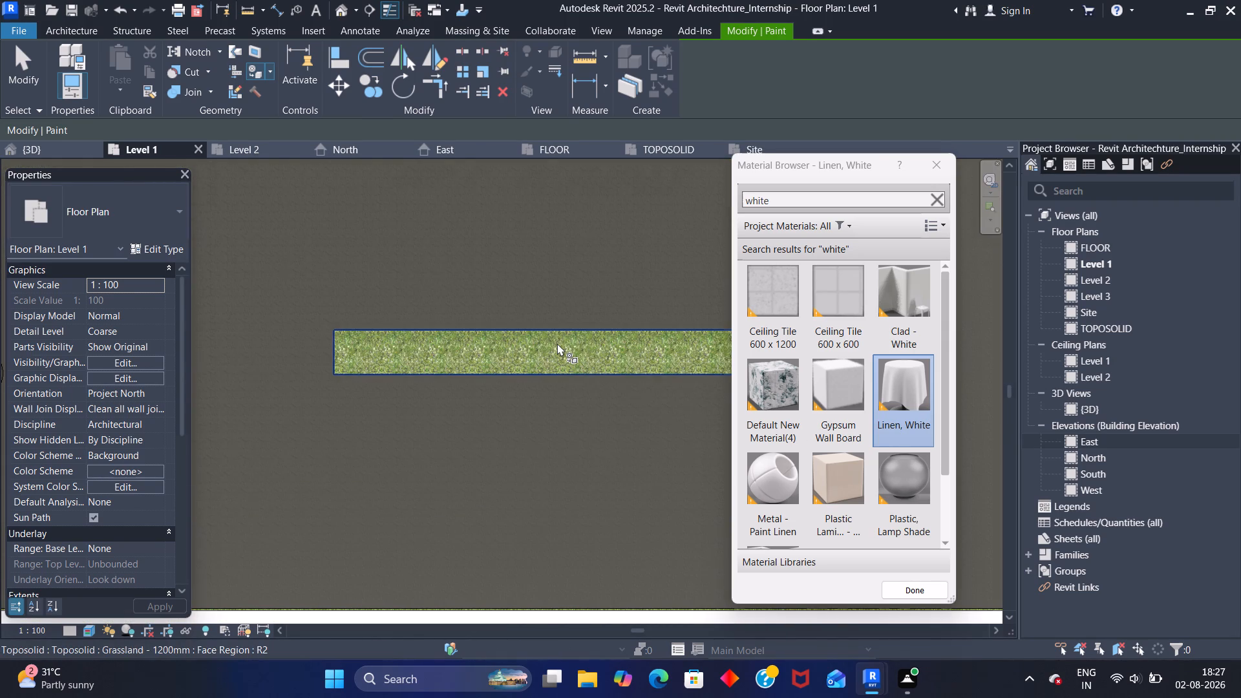
left_click(557, 343)
scroll(551, 324, "down", 13)
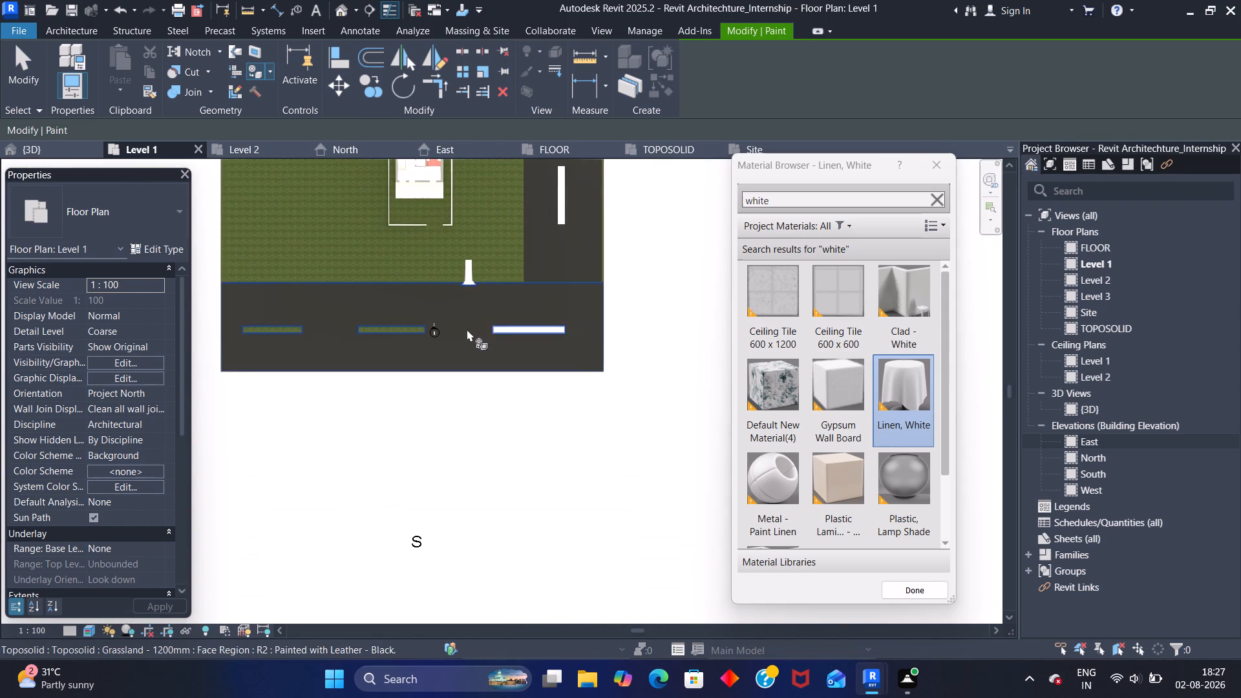
middle_click_drag(465, 328, 578, 299)
scroll(482, 318, "up", 10)
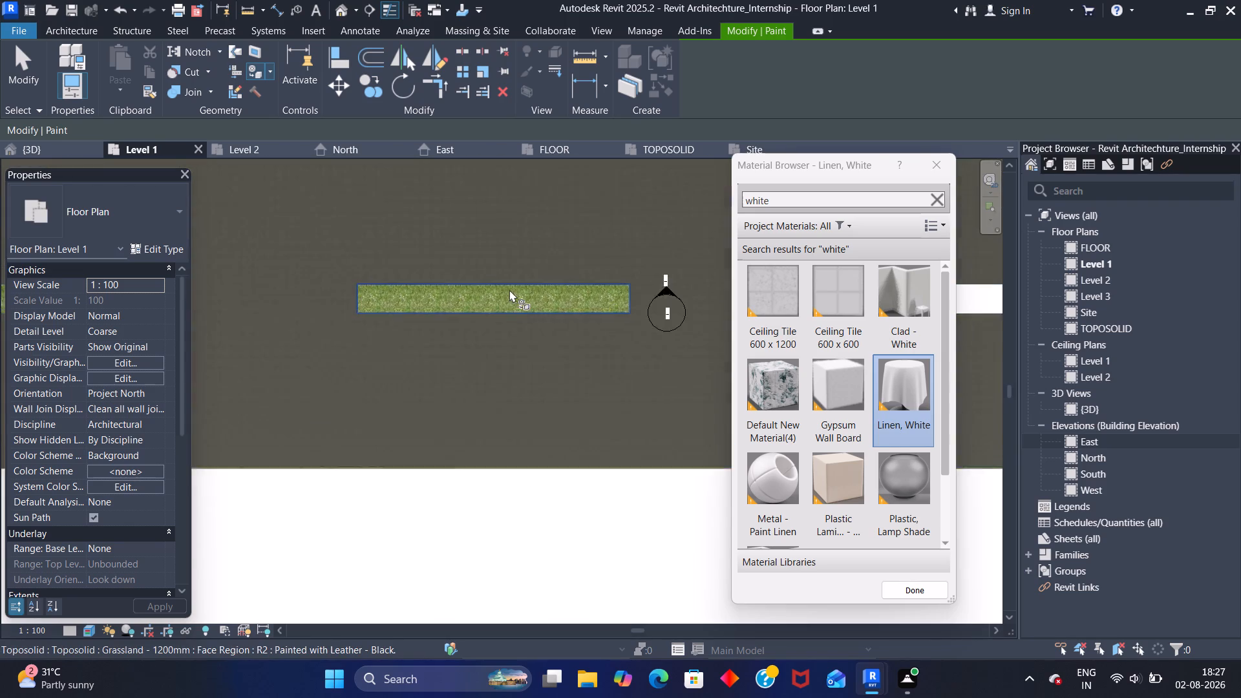
scroll(509, 290, "up", 5)
left_click(502, 294)
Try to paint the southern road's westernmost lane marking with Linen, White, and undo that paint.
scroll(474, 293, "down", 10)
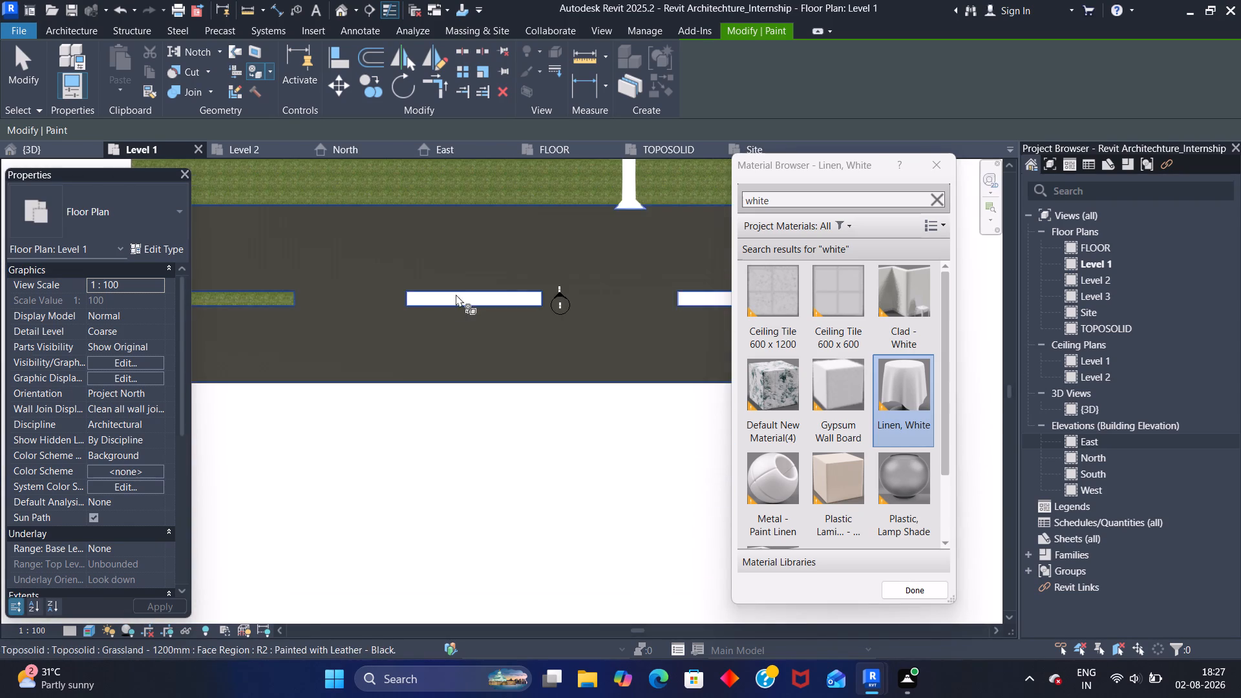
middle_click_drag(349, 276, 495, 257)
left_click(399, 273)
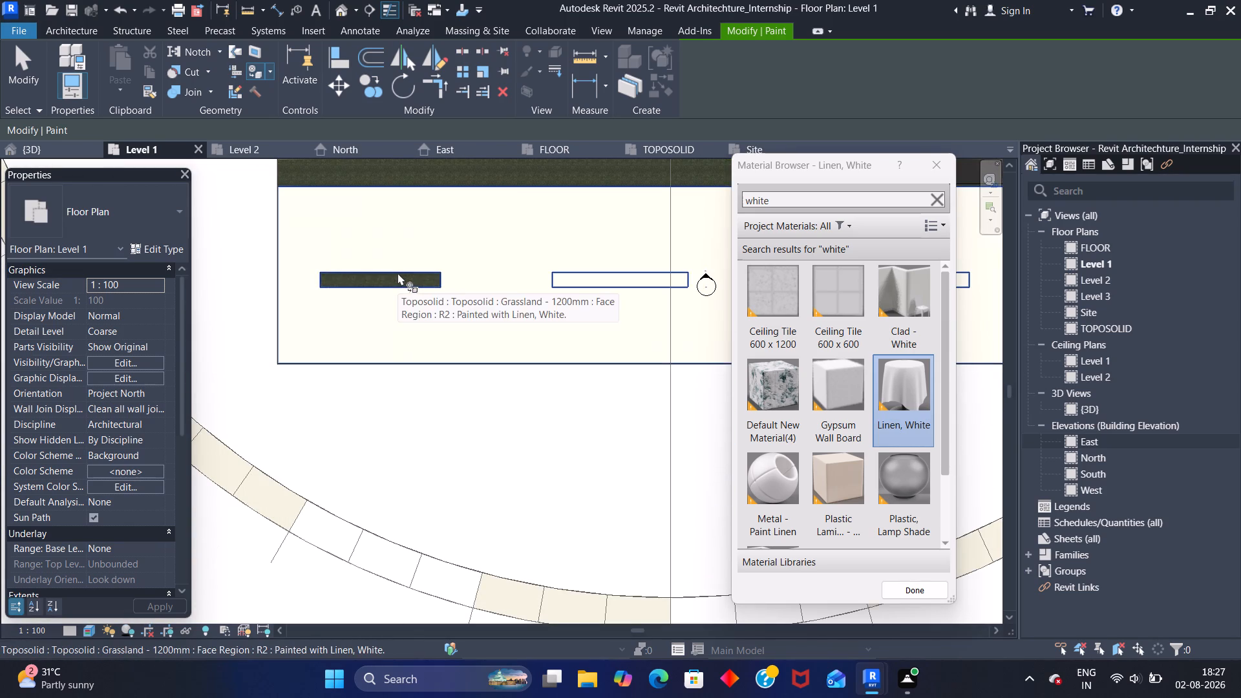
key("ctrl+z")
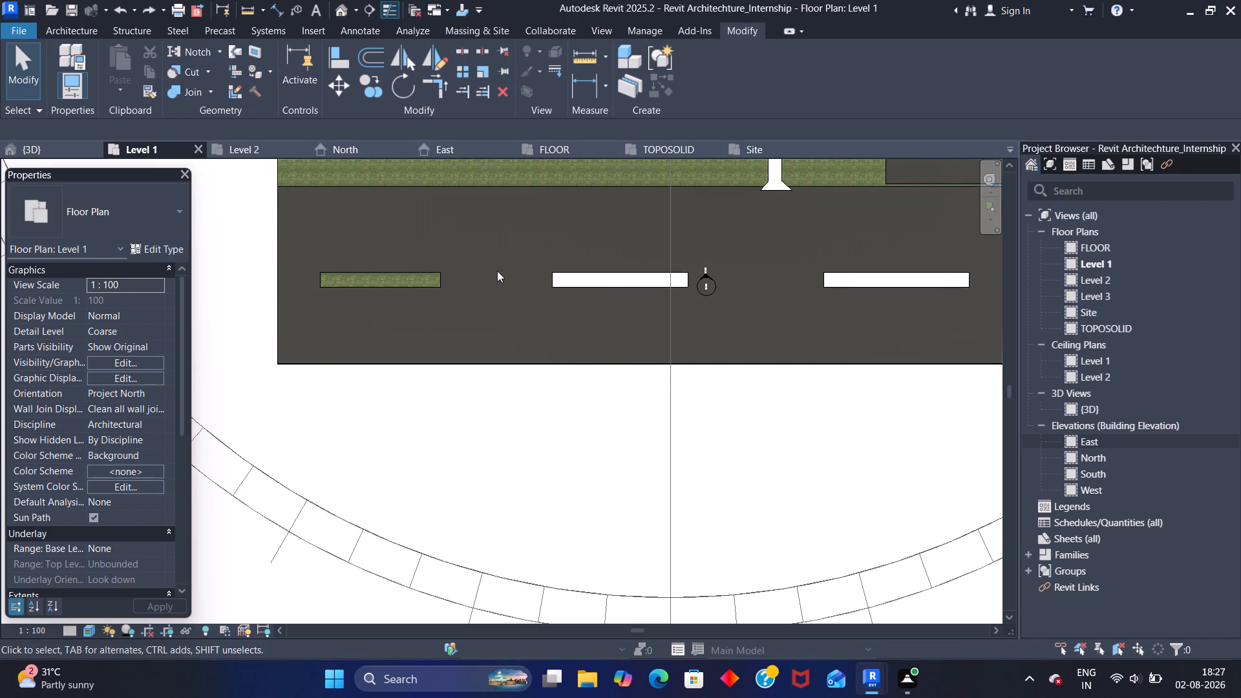
Restart Paint, choose Linen, Beige, apply it to the westernmost lane marking on the southern road, and finish painting.
left_click(258, 74)
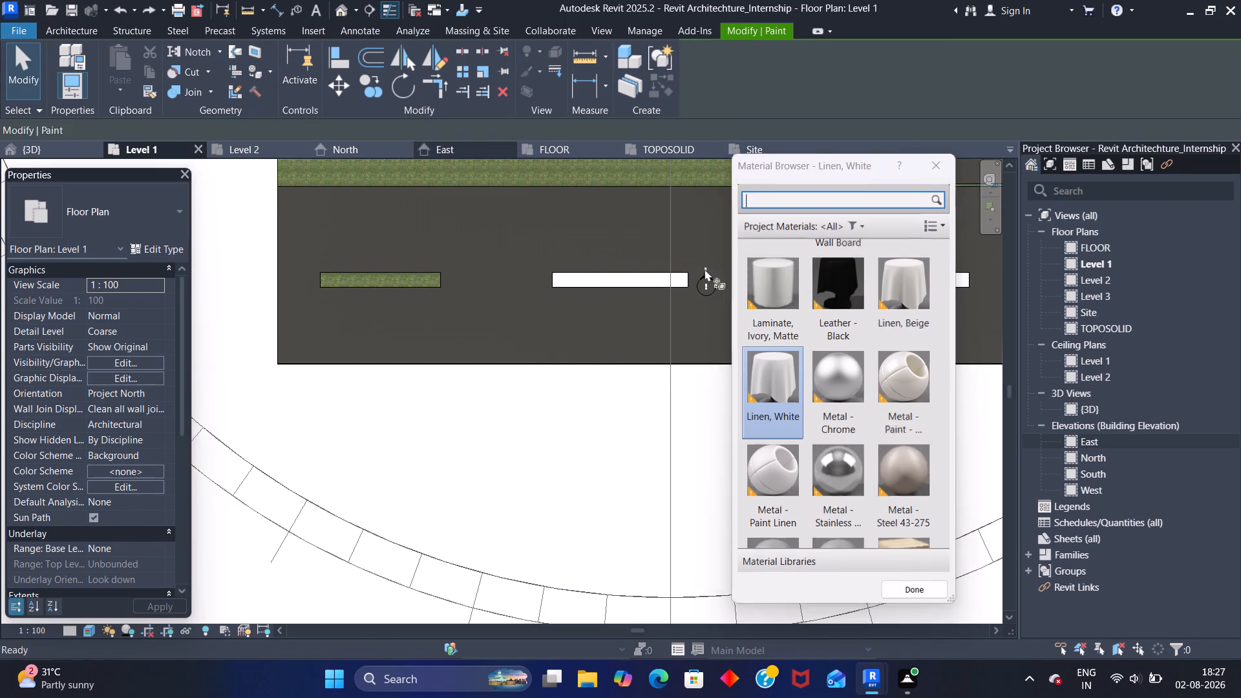
left_click(887, 286)
scroll(343, 282, "up", 15)
left_click(382, 261)
scroll(390, 270, "up", 1)
scroll(392, 271, "down", 4)
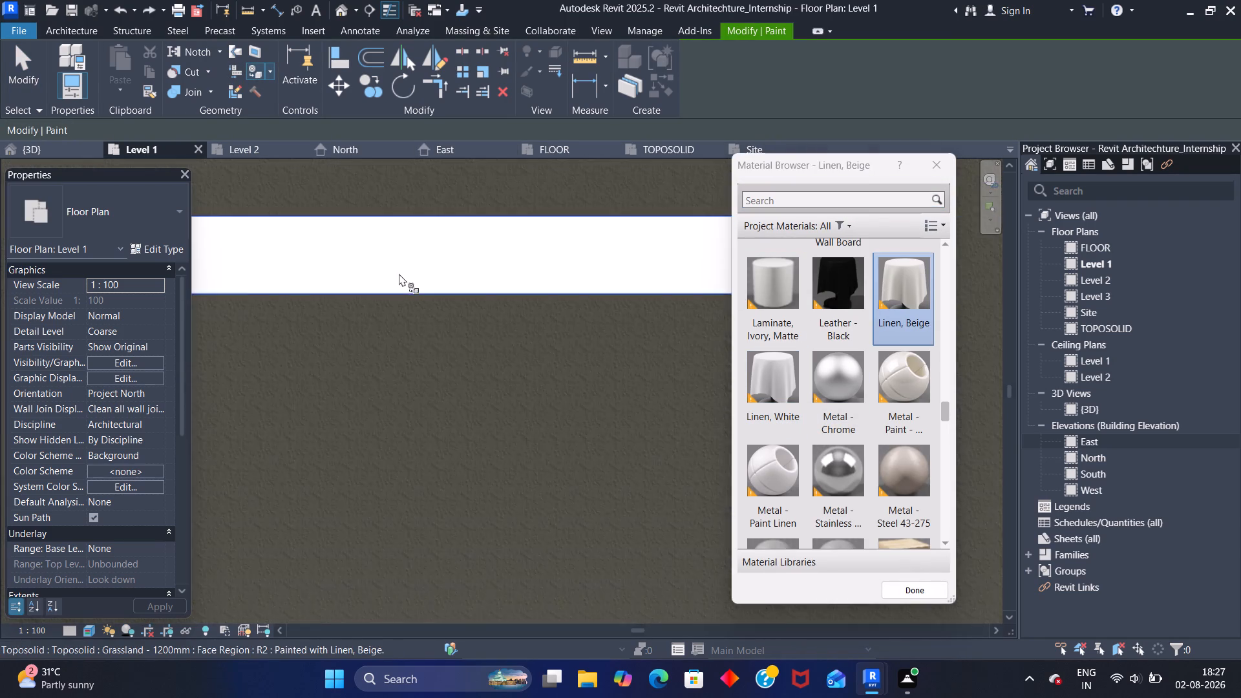
scroll(399, 273, "down", 17)
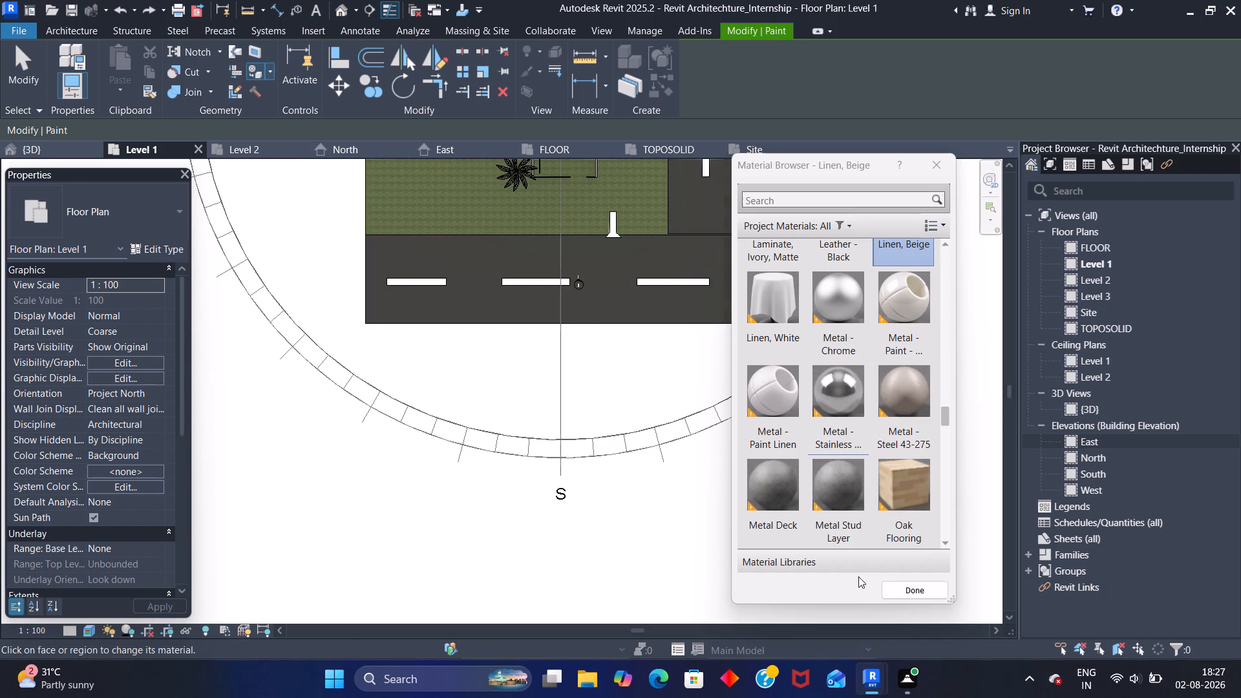
left_click(890, 587)
Examine the painted roads and lane markings in the plan, especially the marking edges on the eastern road.
scroll(625, 392, "down", 3)
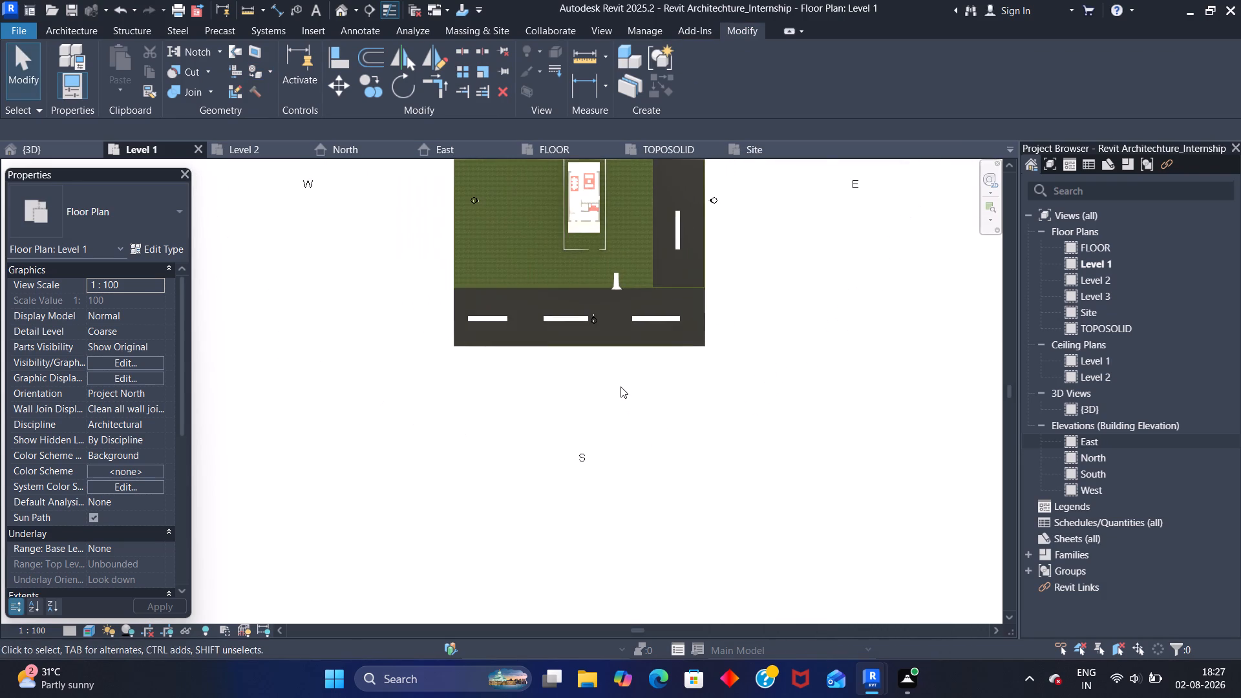
scroll(631, 321, "down", 2)
scroll(620, 245, "down", 1)
middle_click_drag(616, 237, 576, 310)
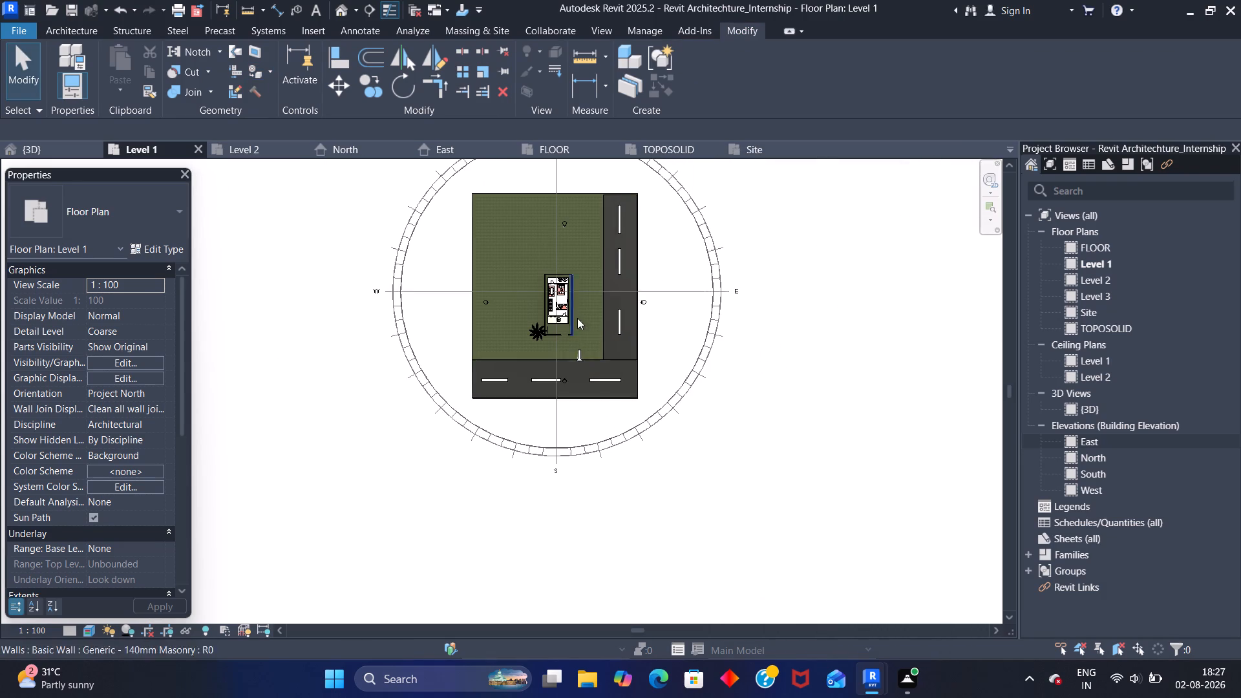
scroll(622, 264, "up", 6)
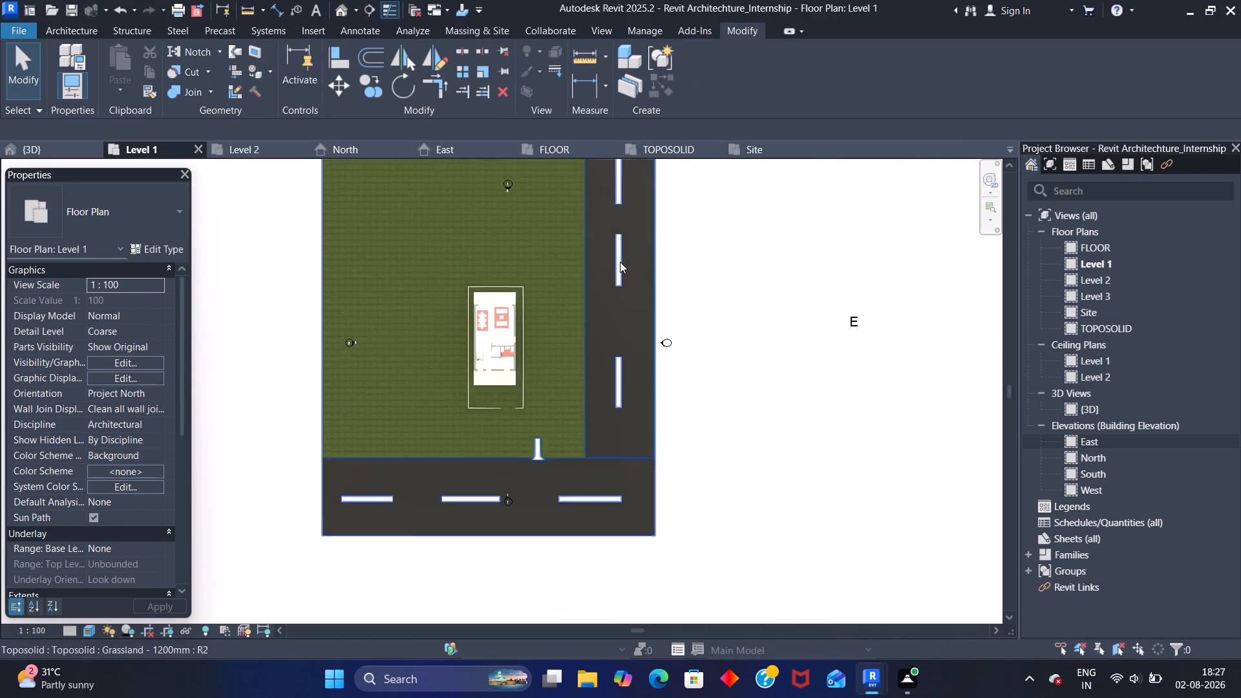
scroll(616, 260, "up", 7)
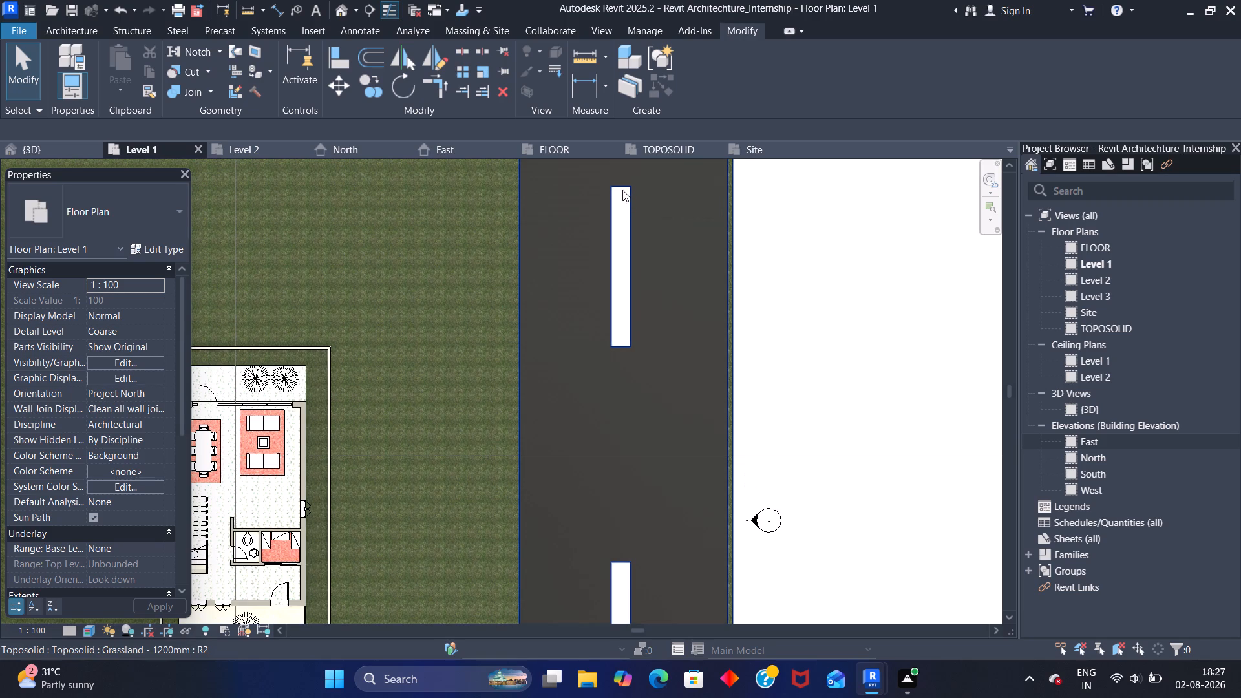
scroll(613, 184, "up", 6)
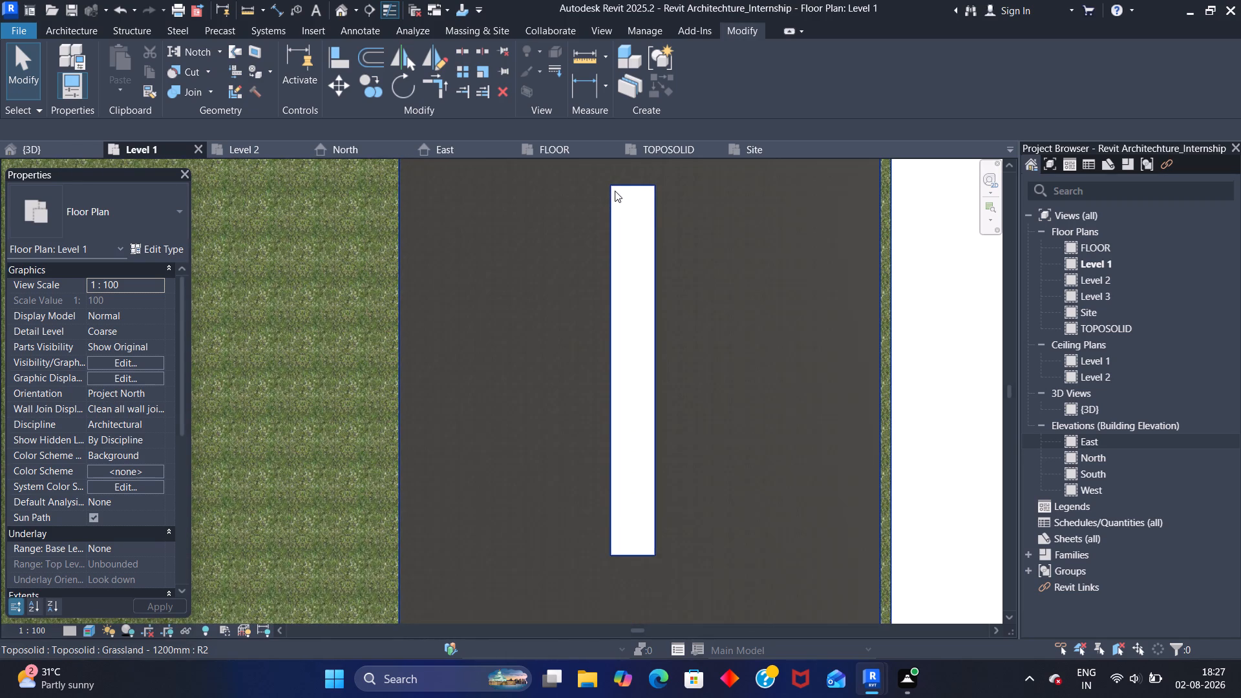
left_click(614, 186)
scroll(606, 194, "down", 4)
key("Escape")
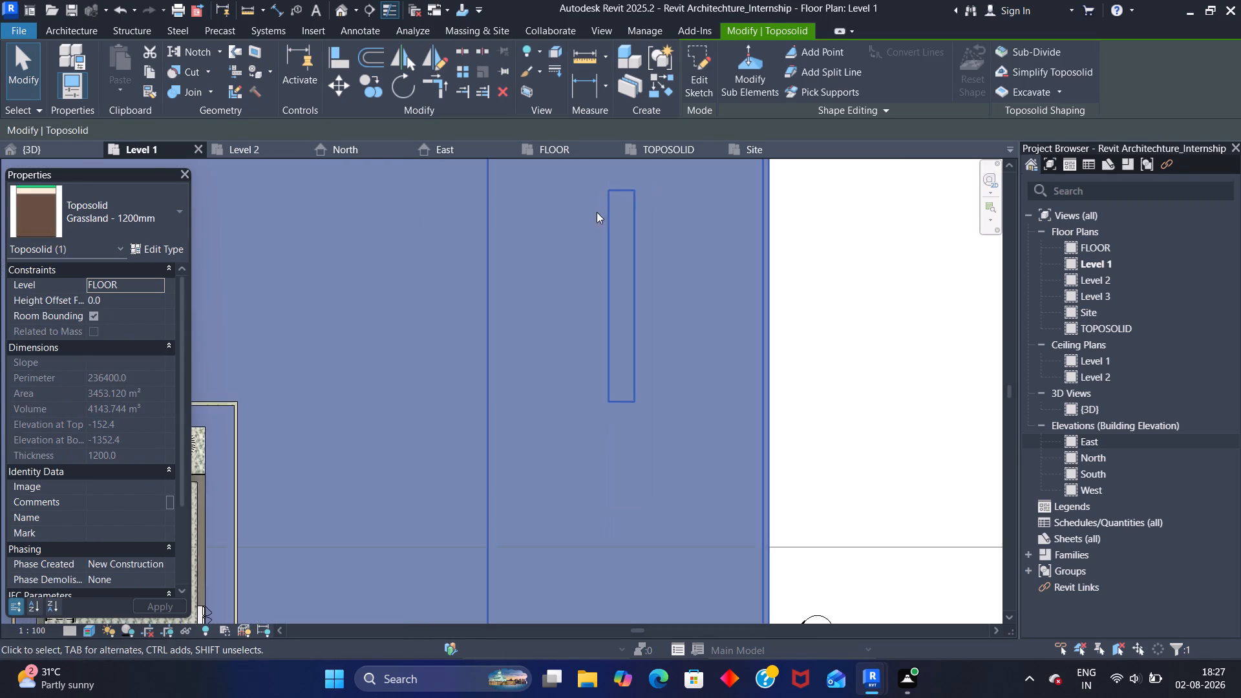
scroll(580, 234, "down", 14)
middle_click_drag(535, 233, 525, 248)
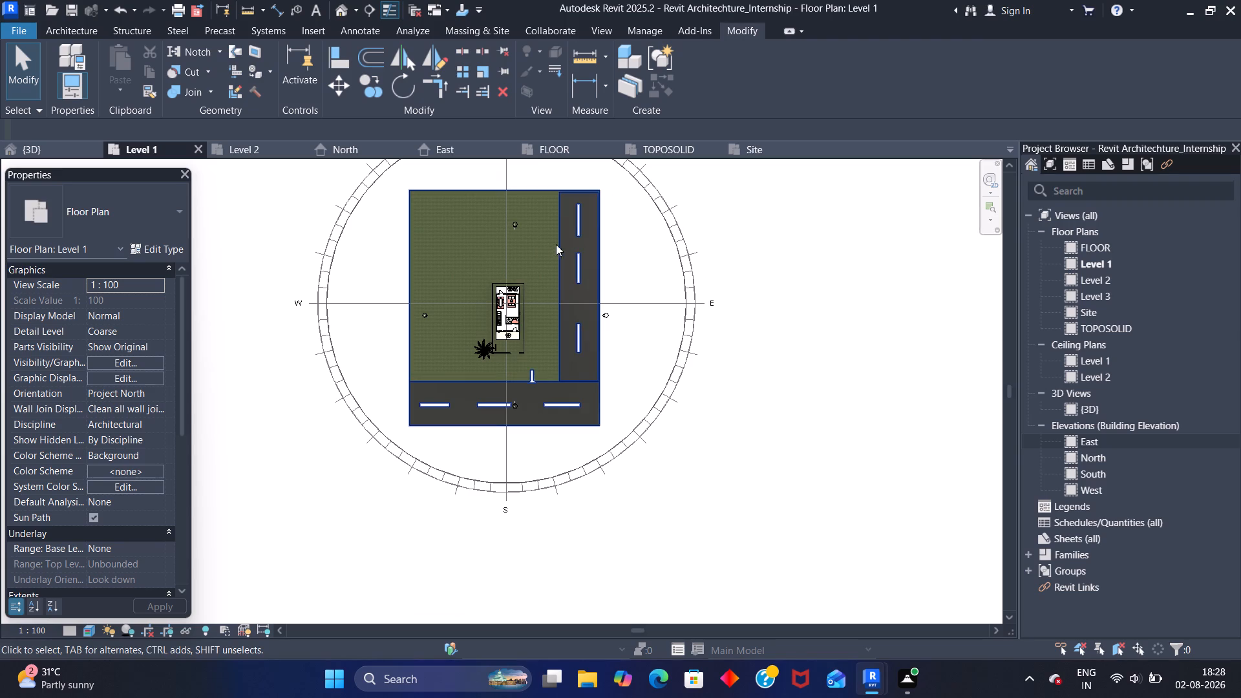
scroll(572, 257, "up", 10)
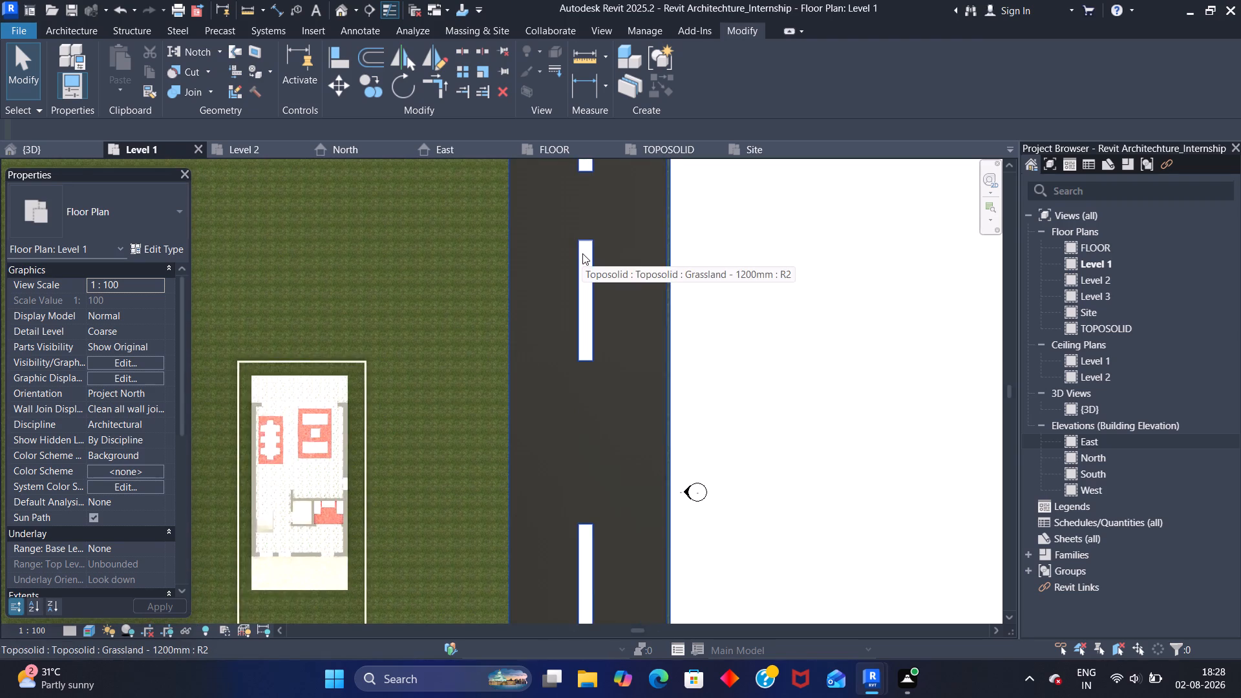
scroll(580, 253, "up", 13)
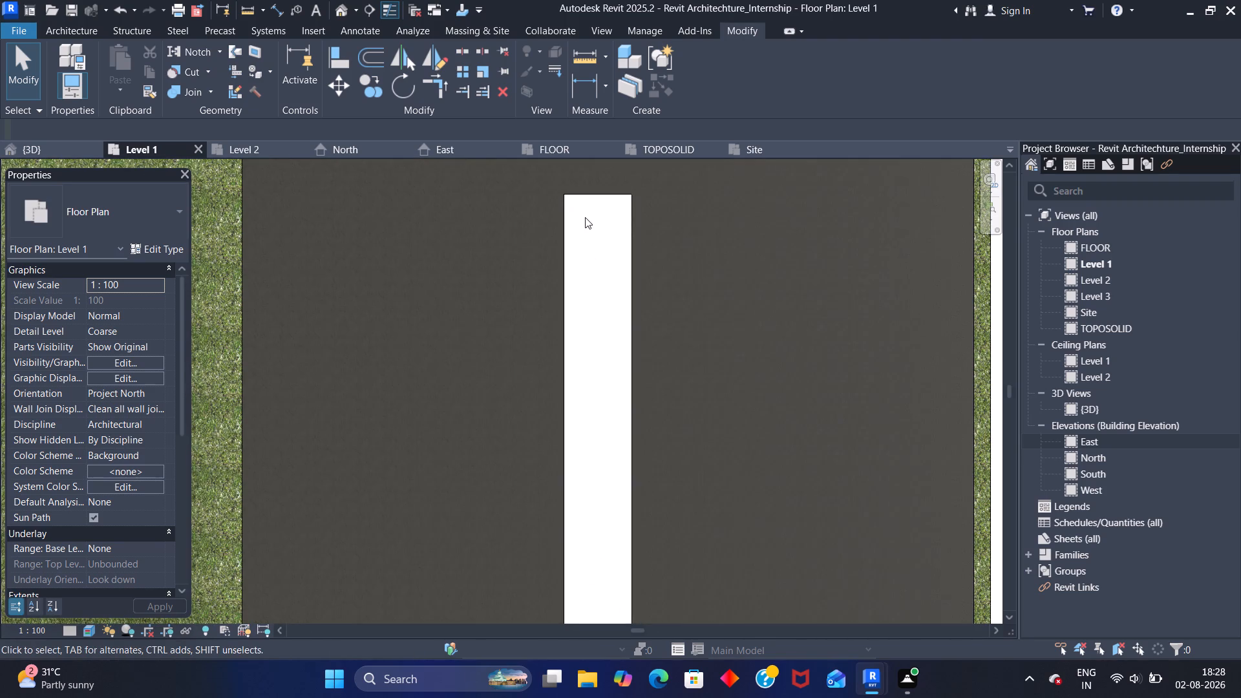
scroll(584, 207, "up", 2)
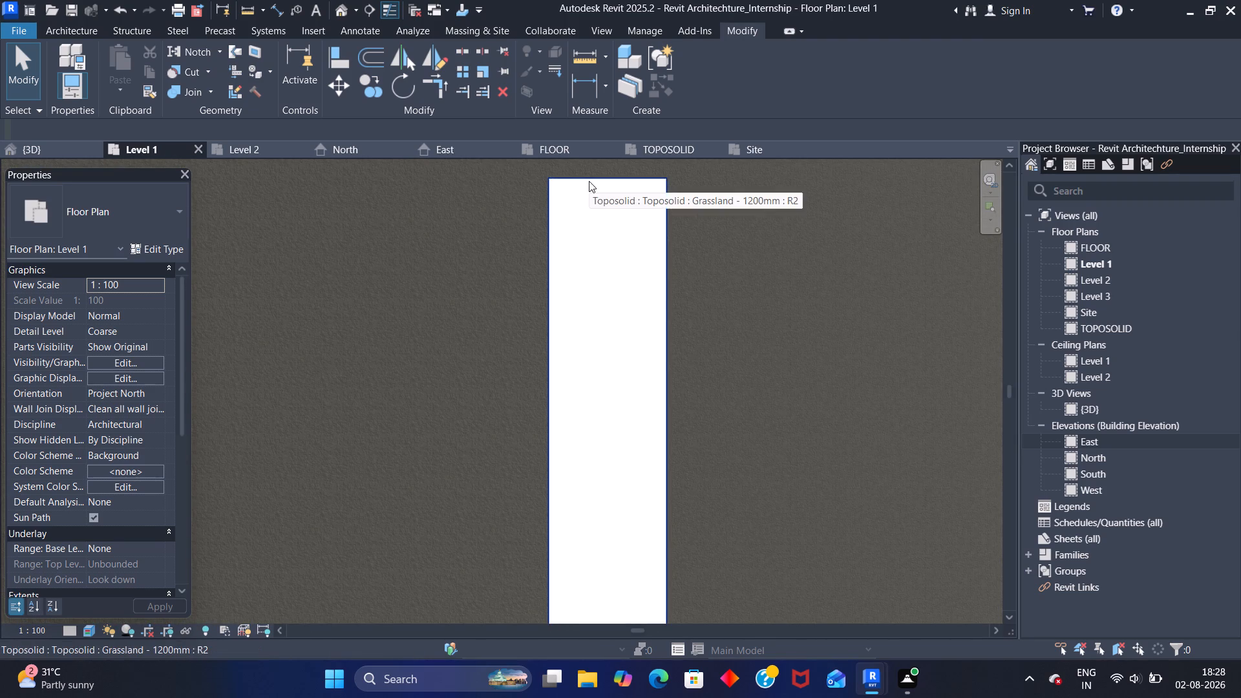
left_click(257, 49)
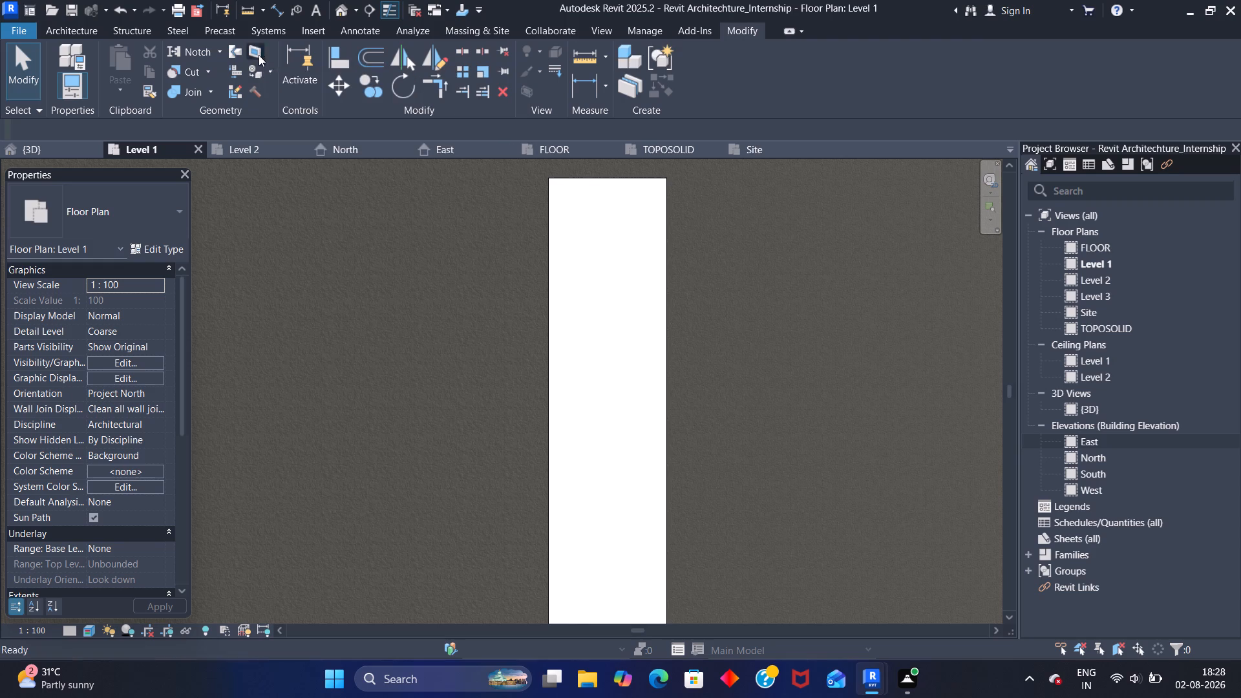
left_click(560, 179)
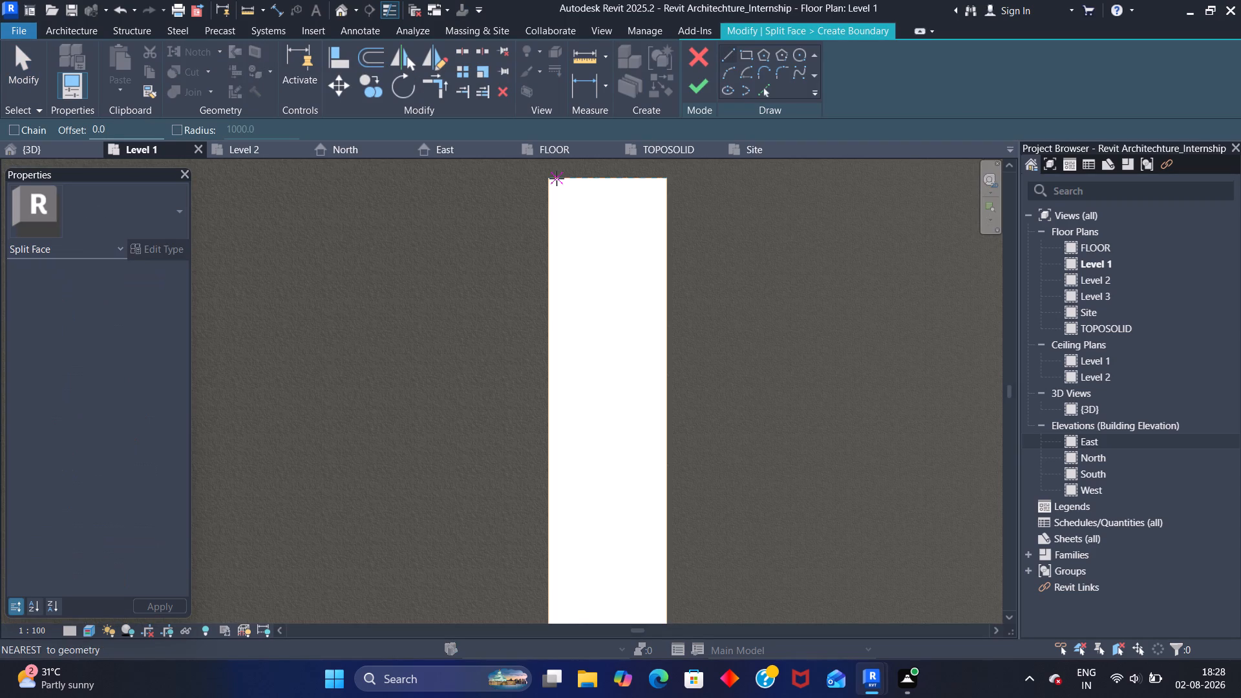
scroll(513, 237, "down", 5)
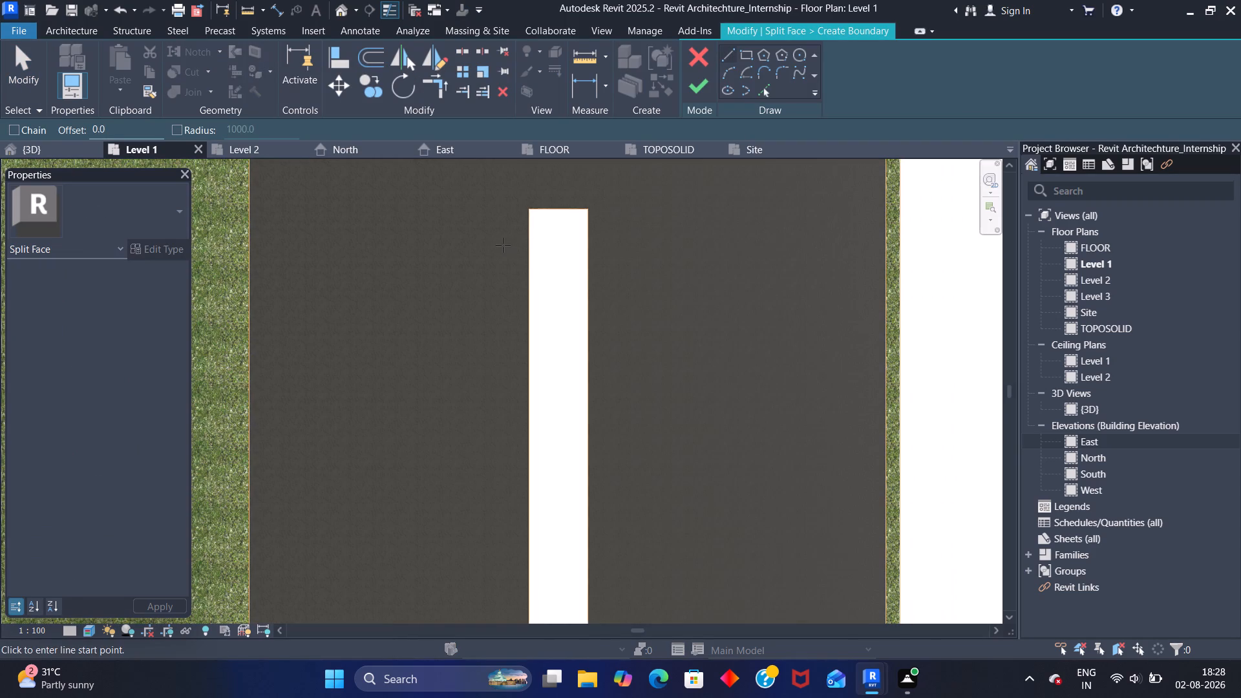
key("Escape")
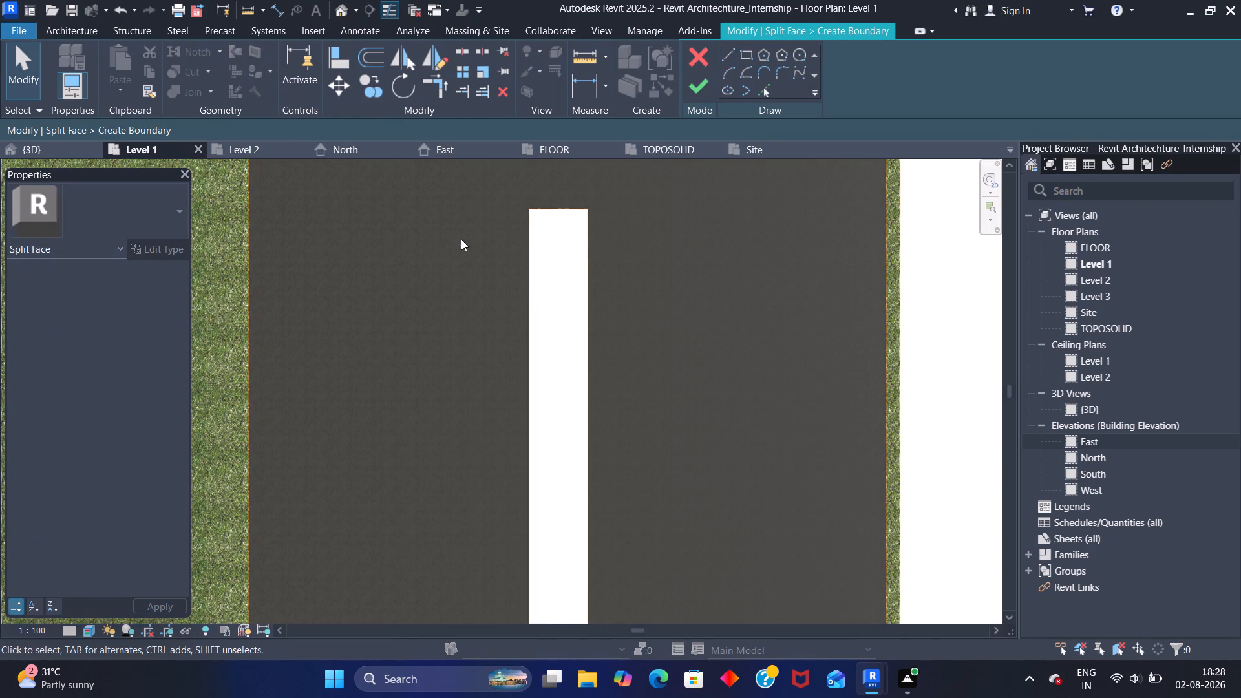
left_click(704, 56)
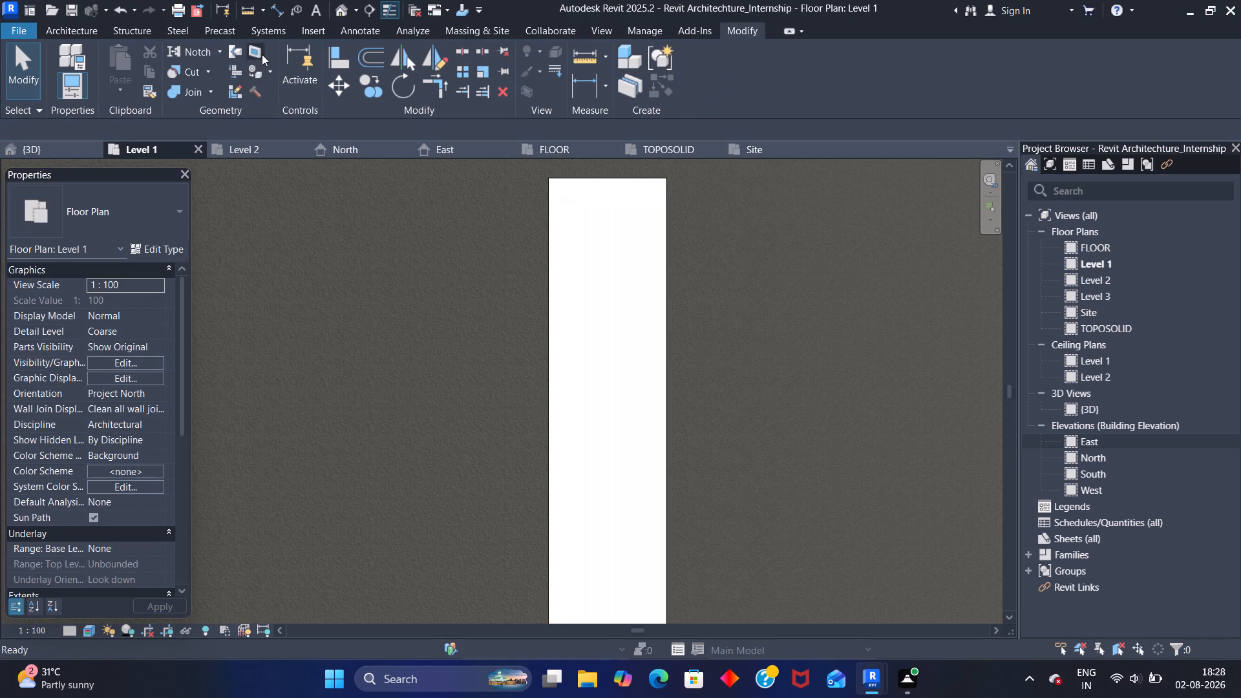
Split the ground face with a rectangle traced just inside the middle lane marking on the eastern road, and finish the boundary.
left_click(259, 53)
scroll(288, 221, "down", 5)
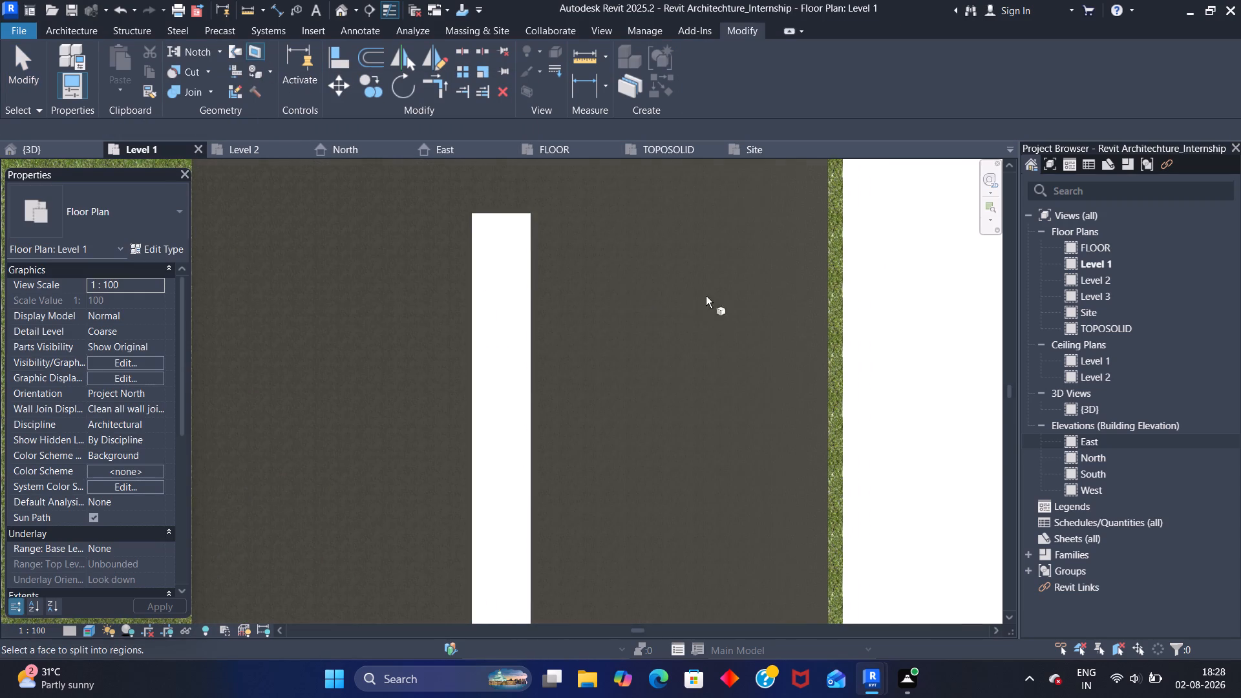
left_click(829, 312)
scroll(686, 311, "down", 1)
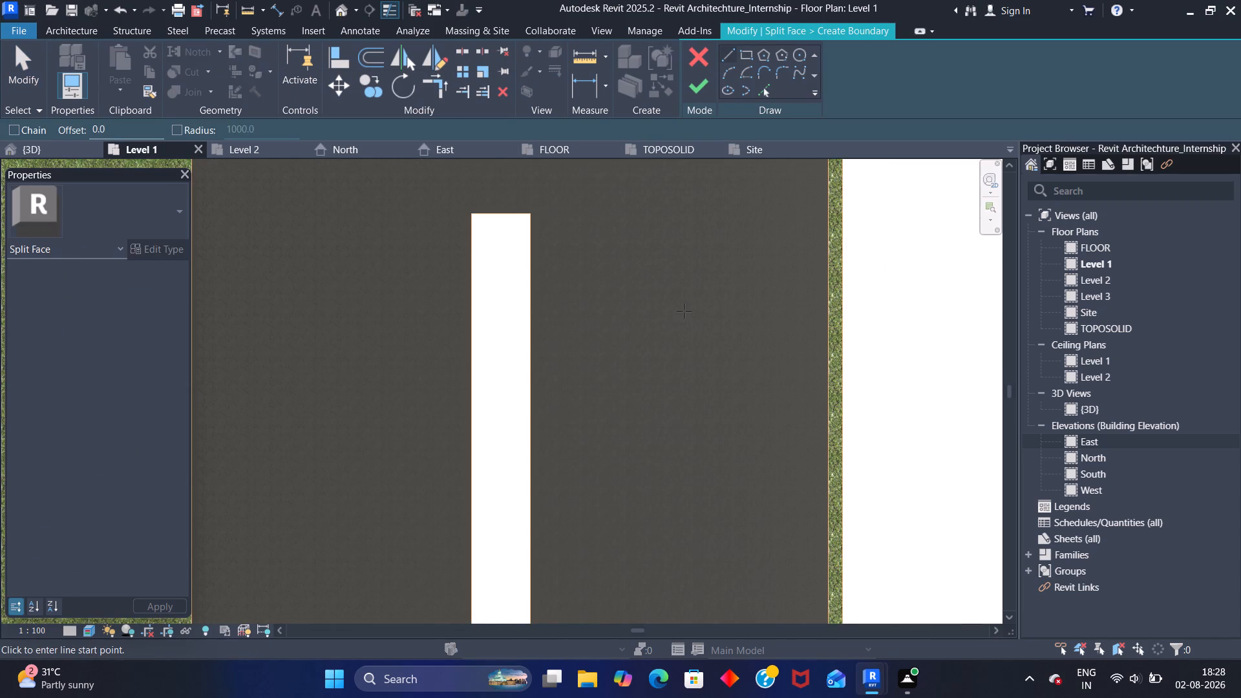
scroll(684, 311, "down", 1)
left_click(747, 56)
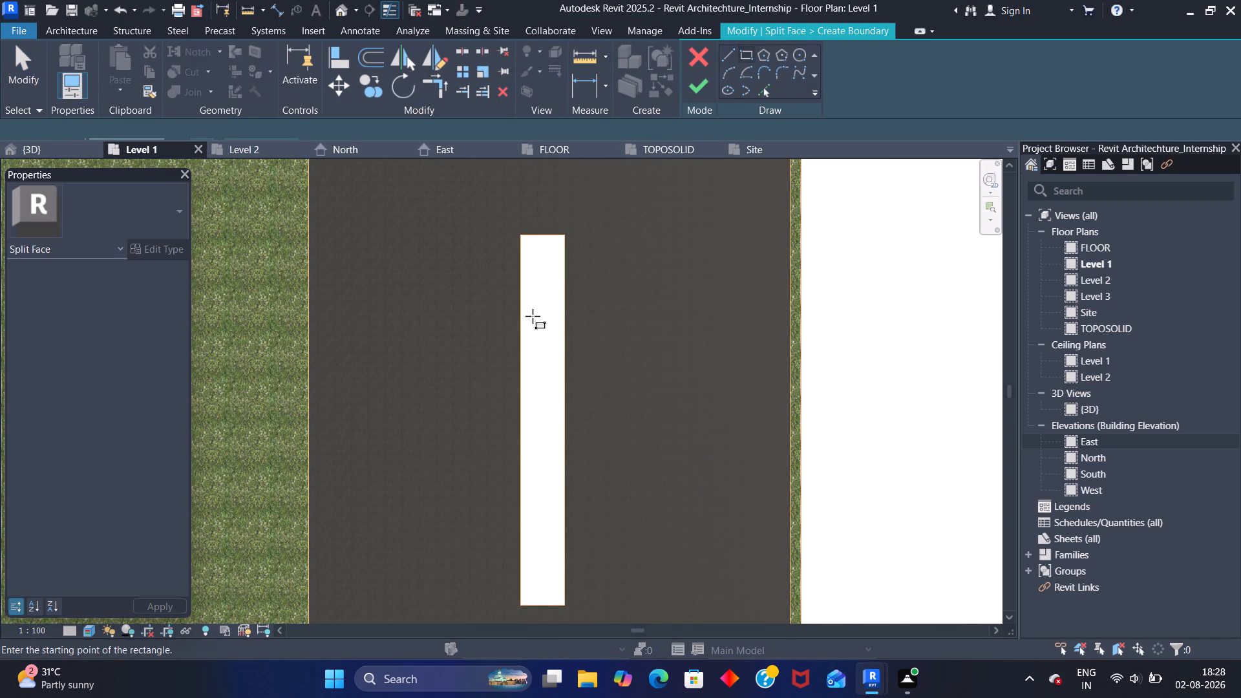
scroll(533, 310, "up", 2)
middle_click_drag(504, 212, 521, 222)
scroll(541, 220, "up", 7)
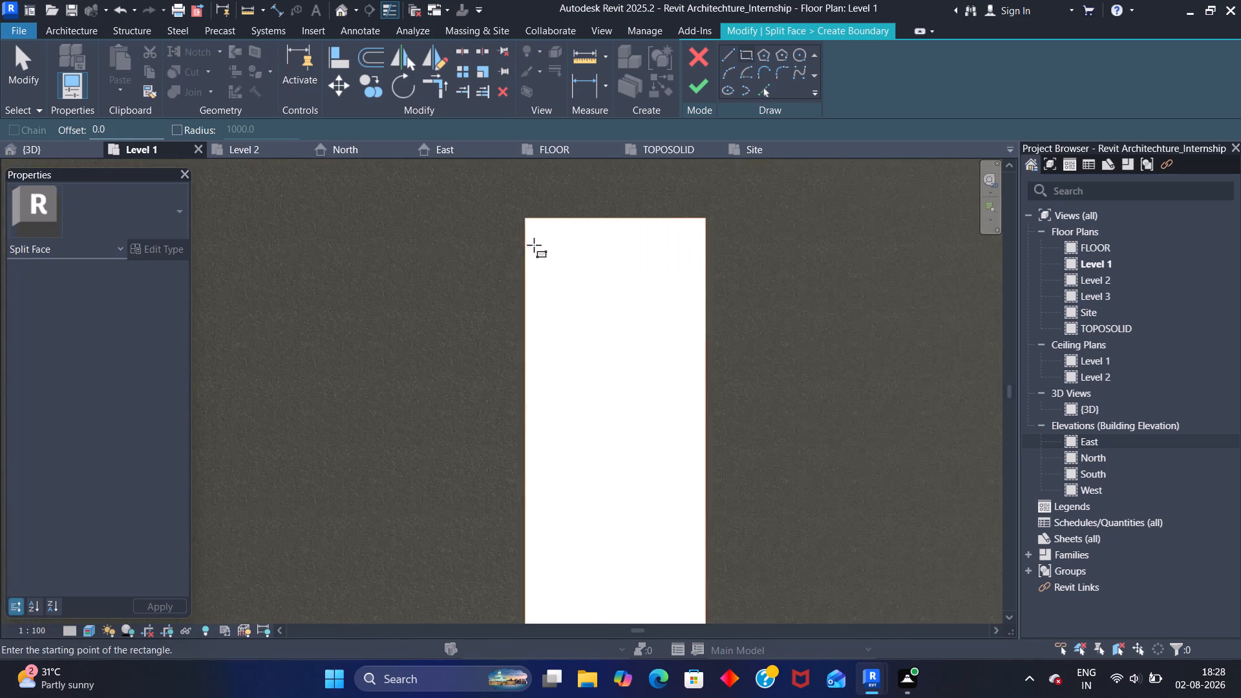
scroll(534, 245, "up", 20)
scroll(534, 245, "up", 3)
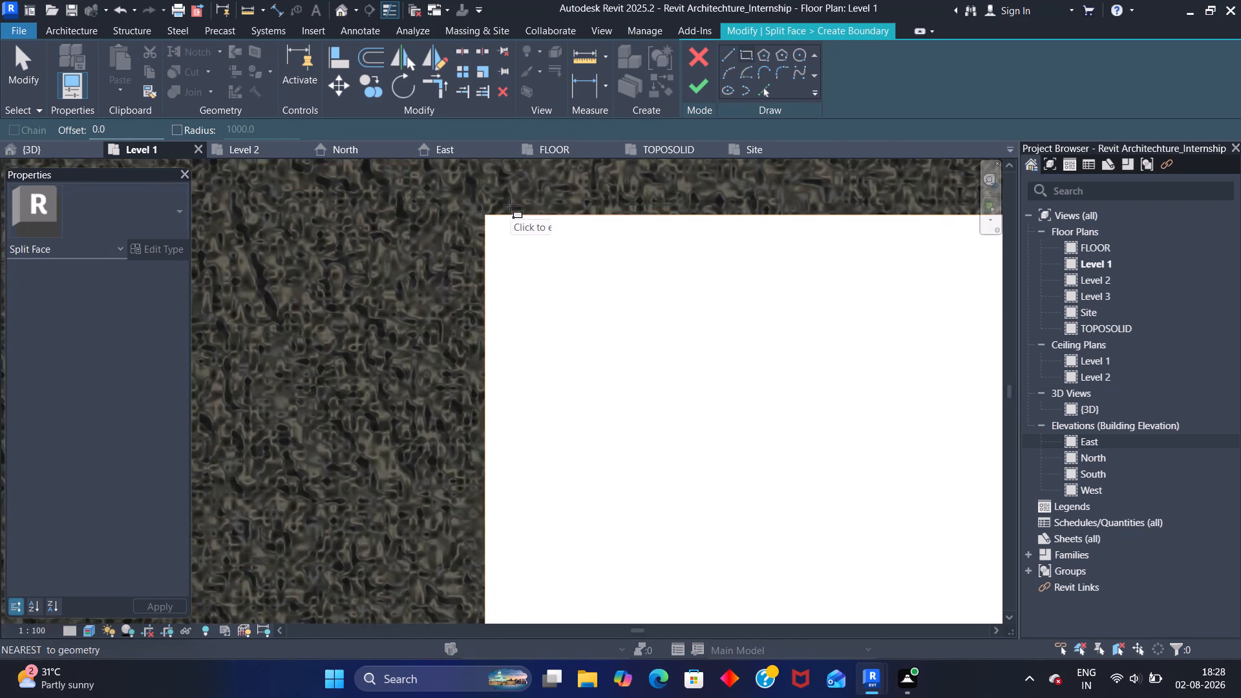
scroll(510, 206, "up", 4)
left_click(482, 230)
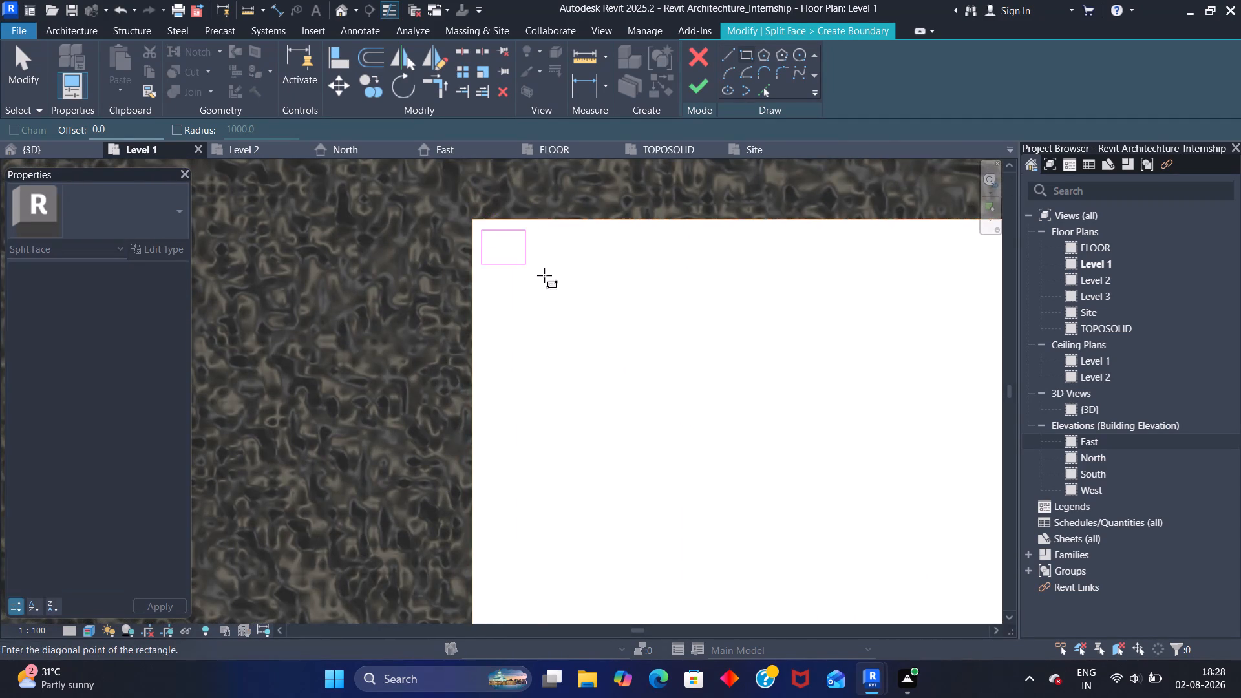
scroll(566, 304, "down", 20)
scroll(566, 304, "down", 12)
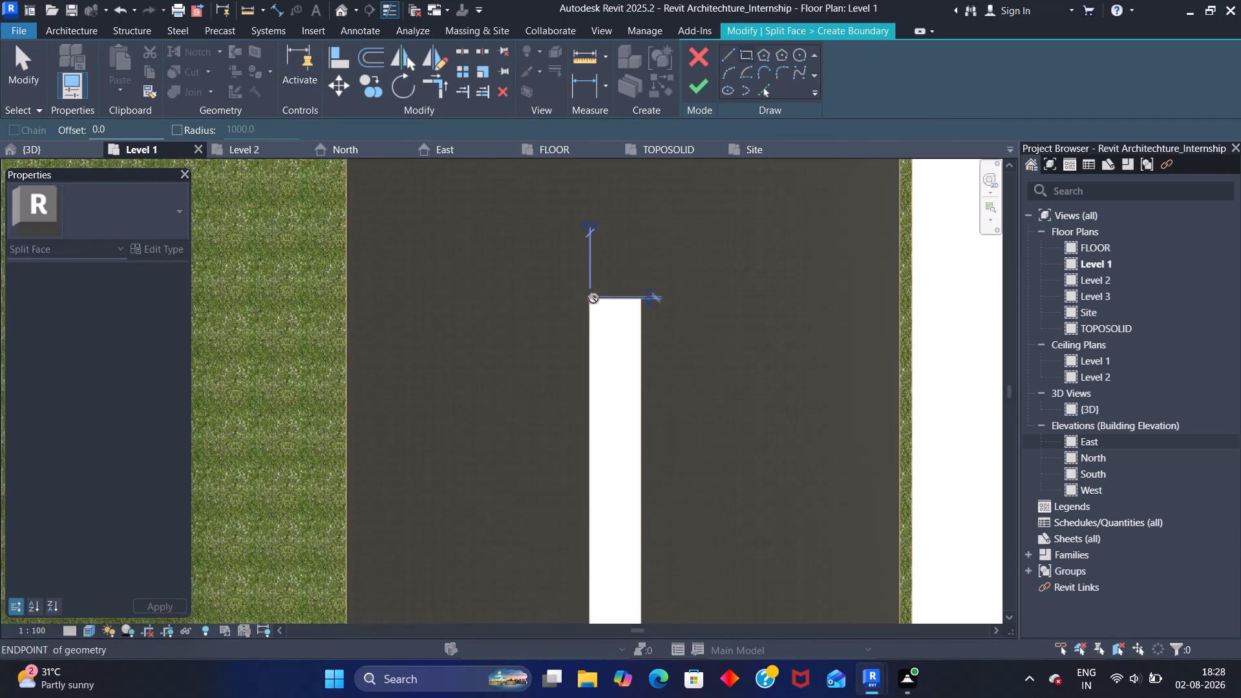
scroll(593, 299, "down", 6)
middle_click_drag(626, 412, 559, 204)
scroll(557, 375, "up", 5)
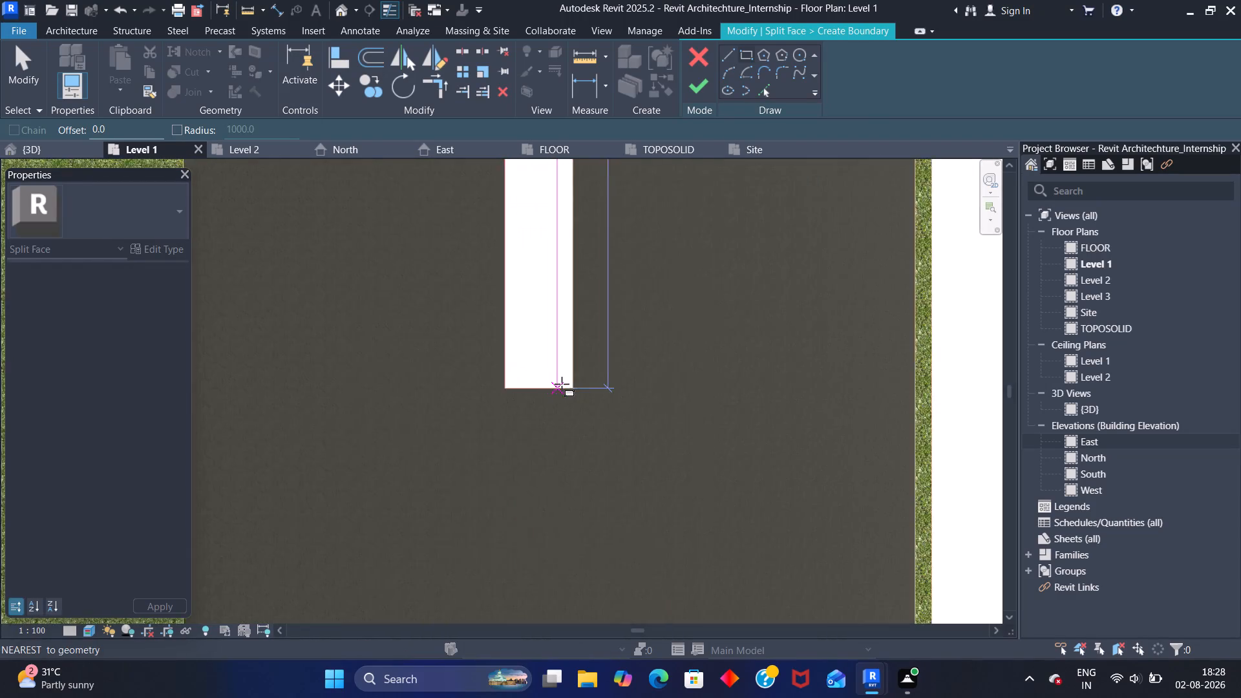
scroll(562, 384, "up", 20)
scroll(562, 384, "up", 6)
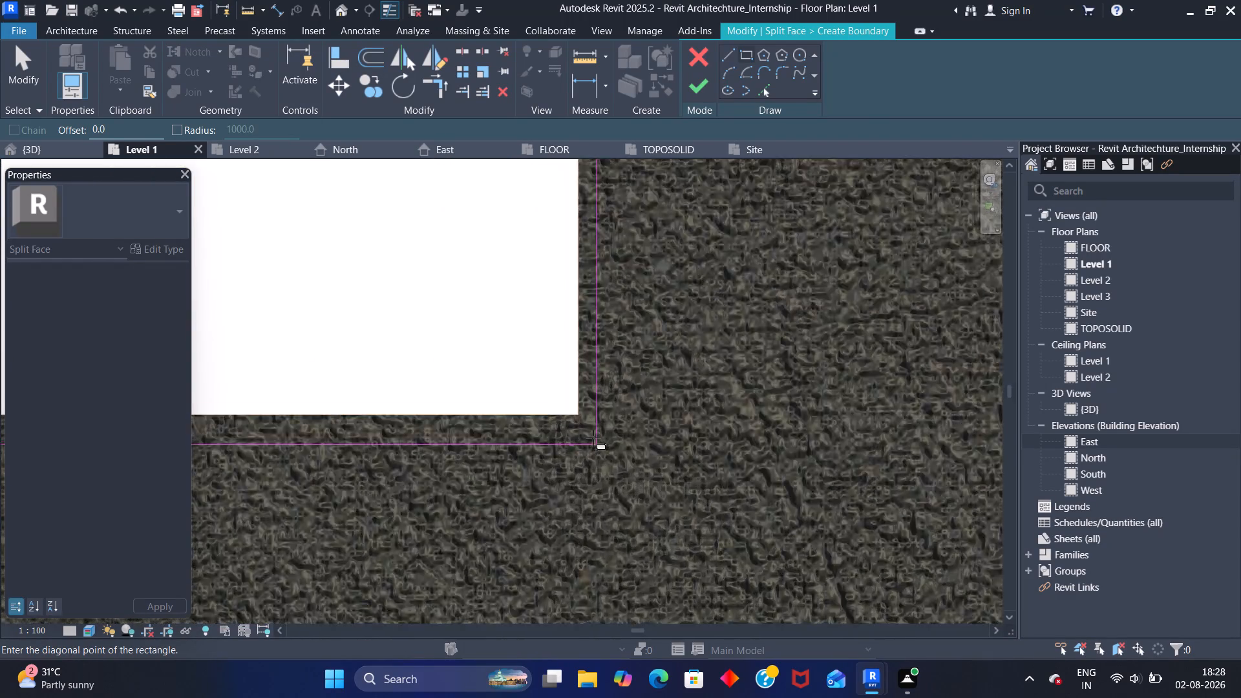
scroll(593, 438, "up", 20)
scroll(593, 438, "up", 1)
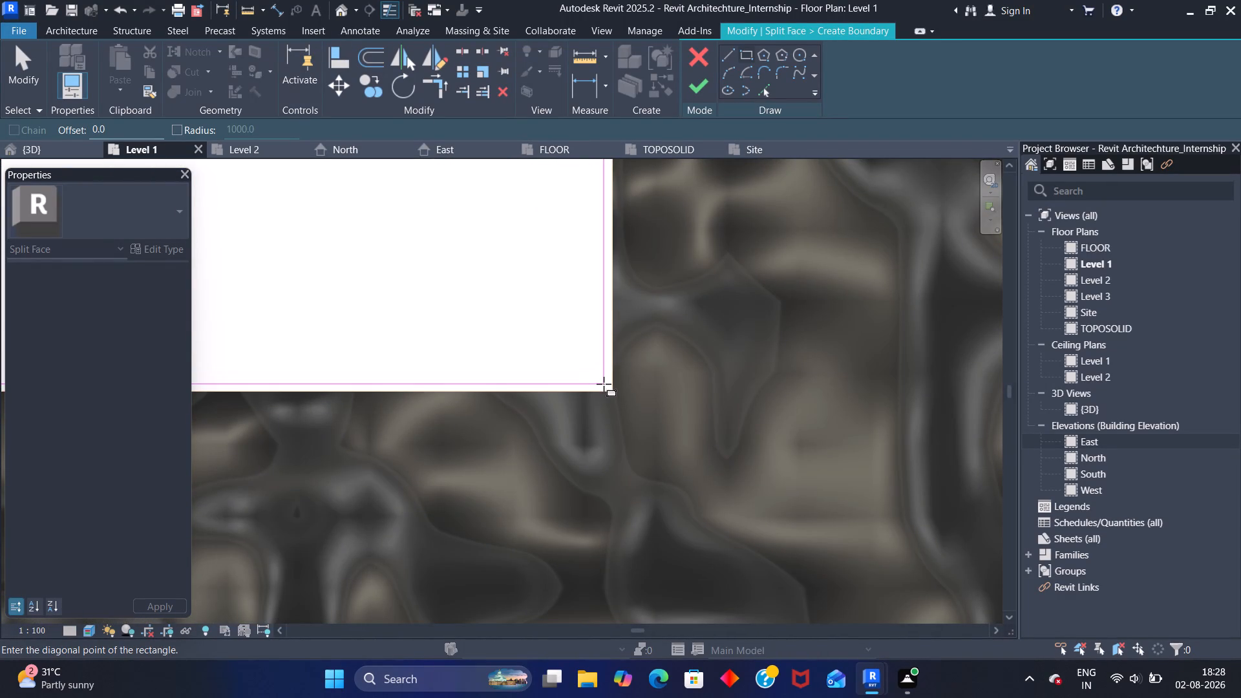
left_click(604, 384)
left_click(697, 88)
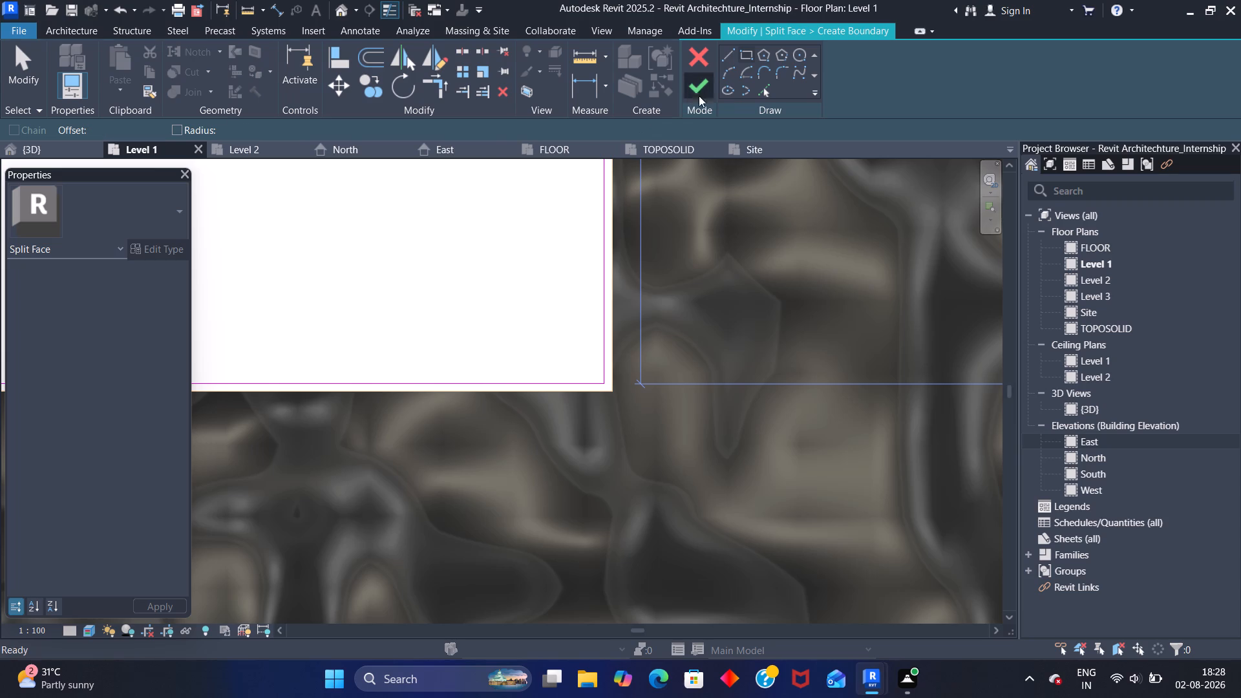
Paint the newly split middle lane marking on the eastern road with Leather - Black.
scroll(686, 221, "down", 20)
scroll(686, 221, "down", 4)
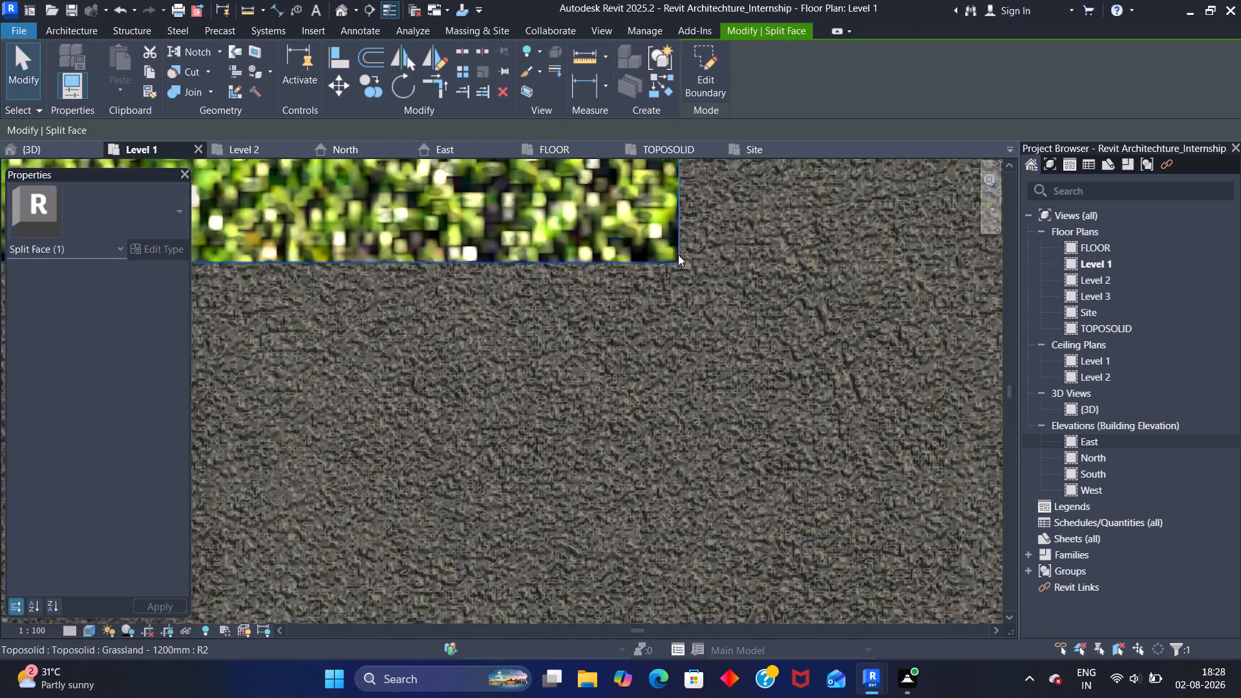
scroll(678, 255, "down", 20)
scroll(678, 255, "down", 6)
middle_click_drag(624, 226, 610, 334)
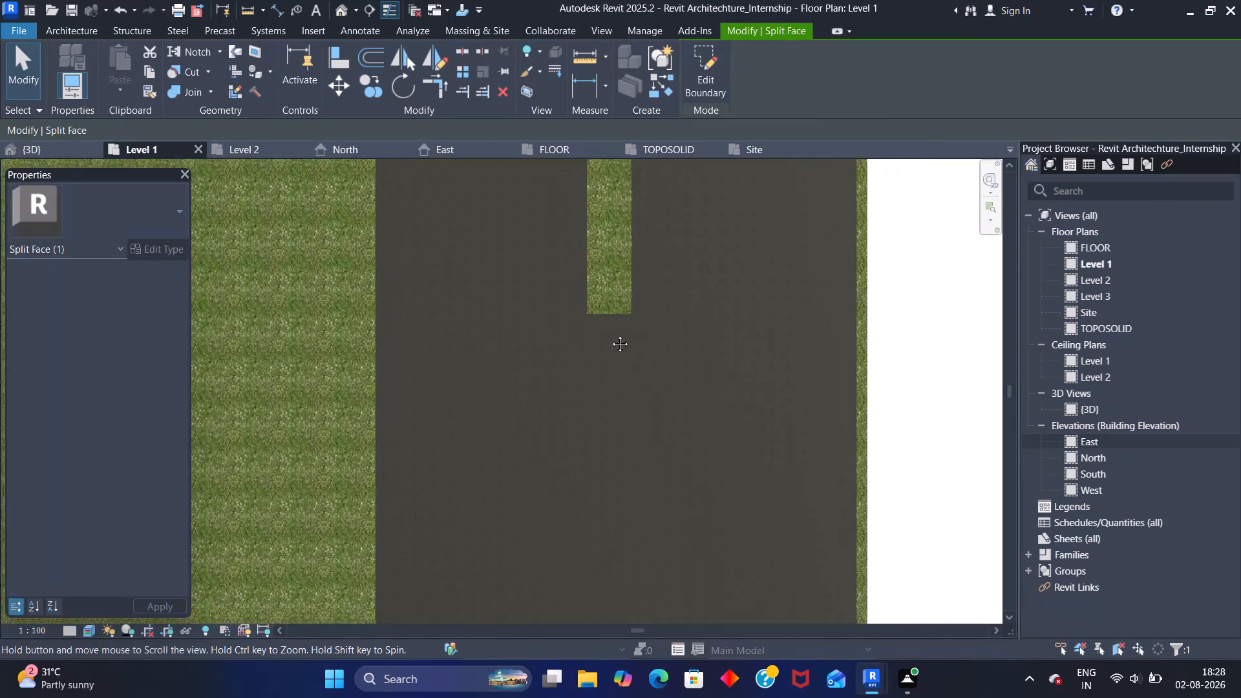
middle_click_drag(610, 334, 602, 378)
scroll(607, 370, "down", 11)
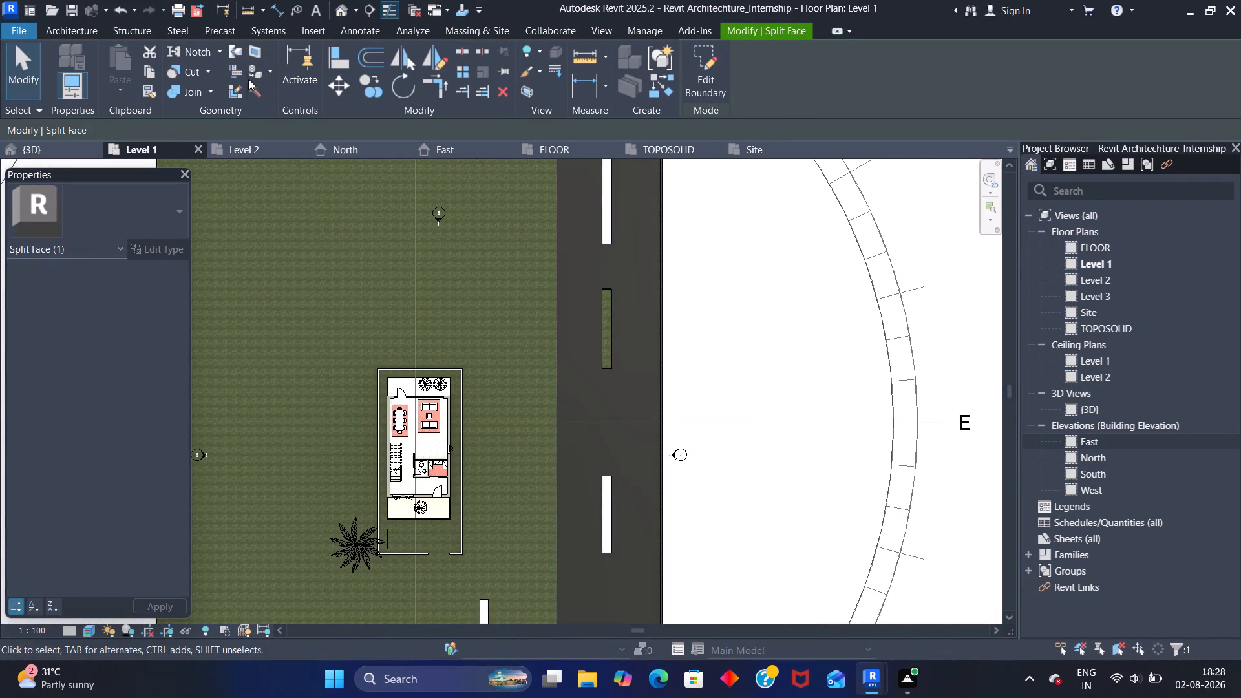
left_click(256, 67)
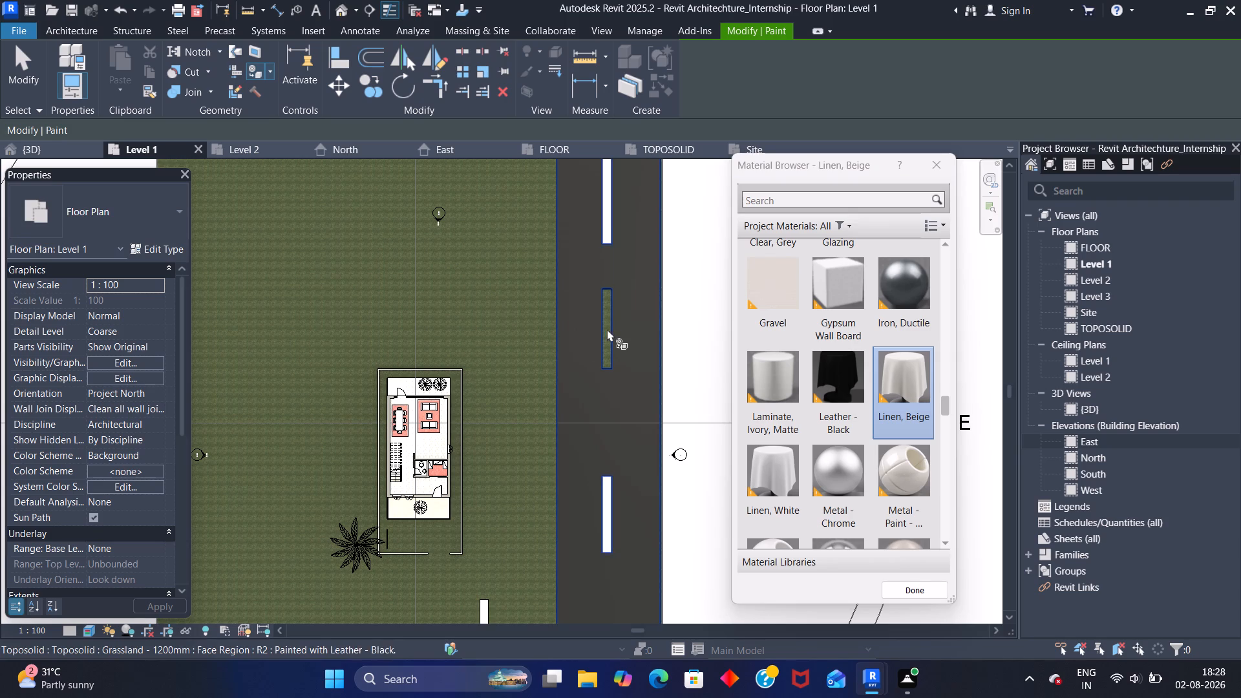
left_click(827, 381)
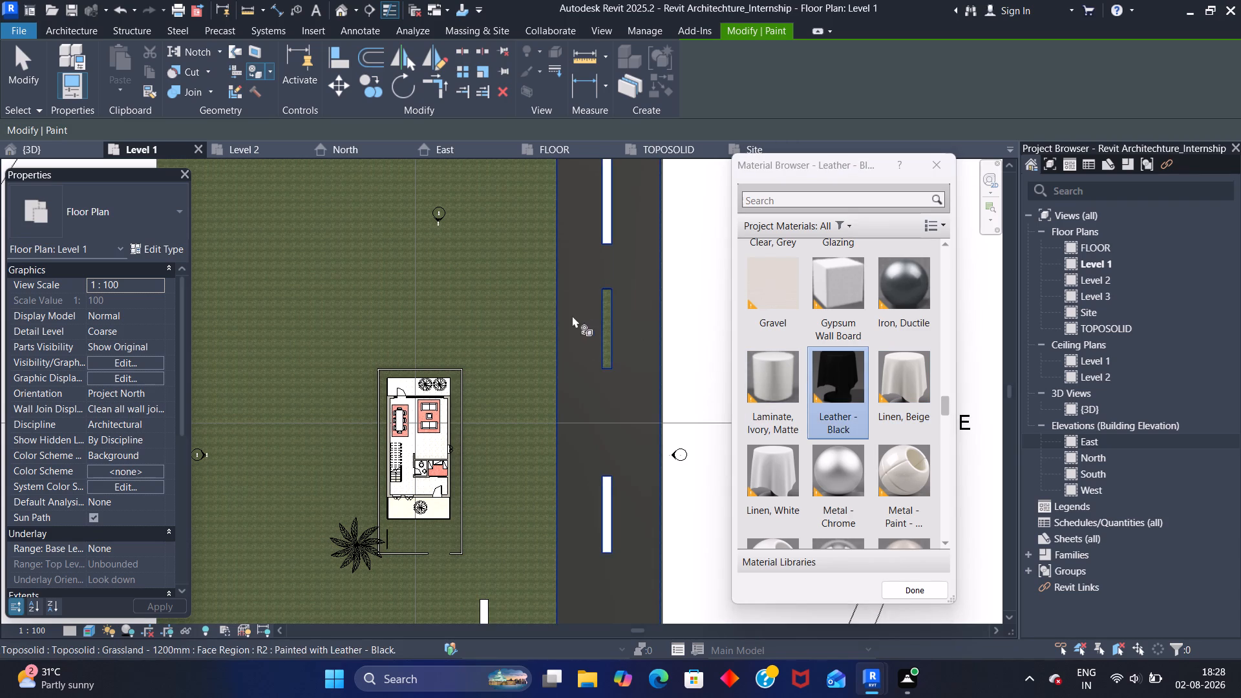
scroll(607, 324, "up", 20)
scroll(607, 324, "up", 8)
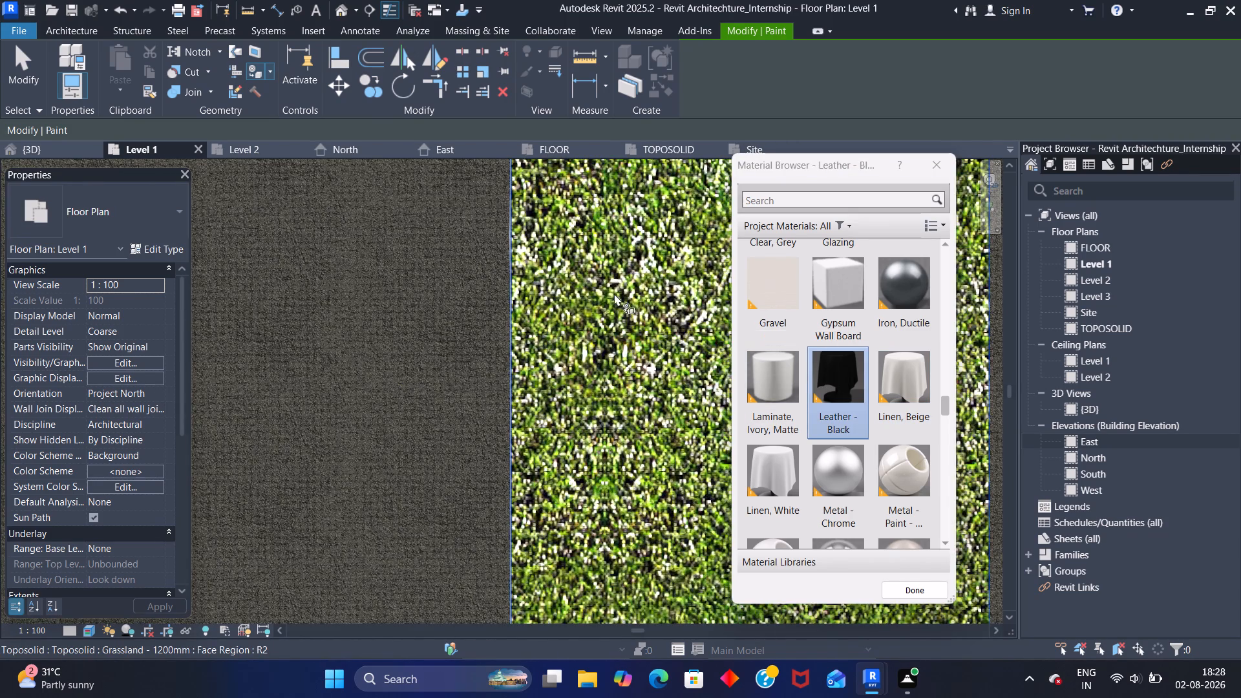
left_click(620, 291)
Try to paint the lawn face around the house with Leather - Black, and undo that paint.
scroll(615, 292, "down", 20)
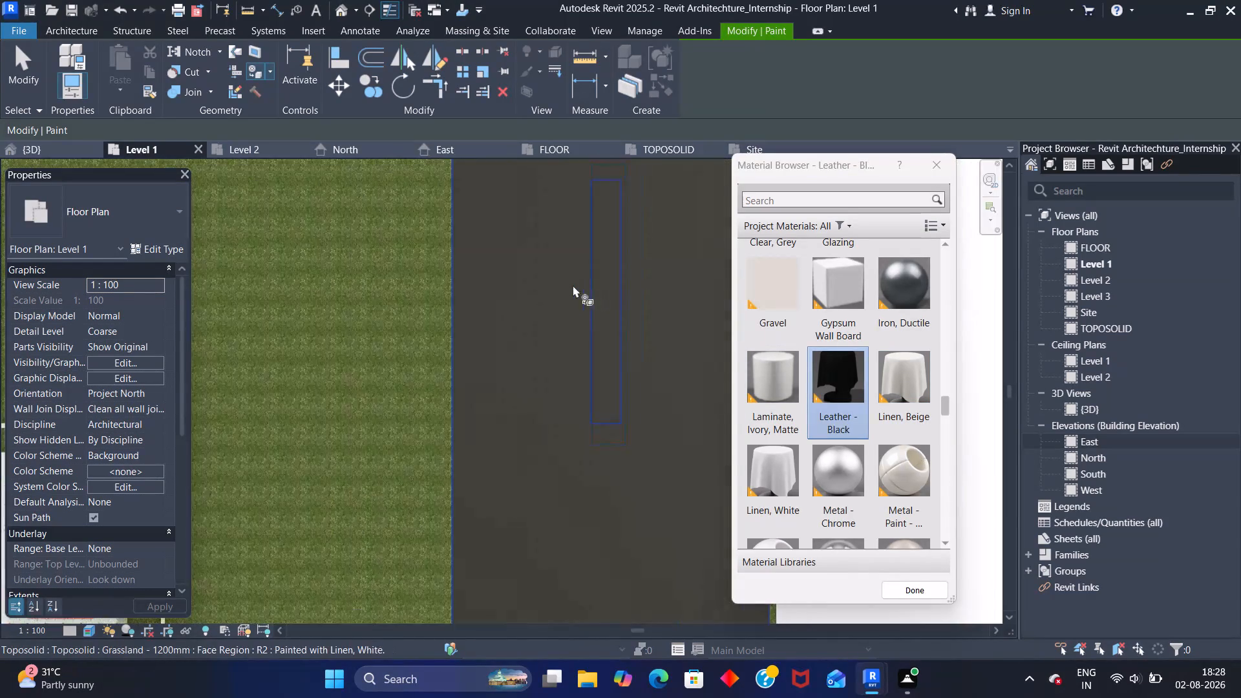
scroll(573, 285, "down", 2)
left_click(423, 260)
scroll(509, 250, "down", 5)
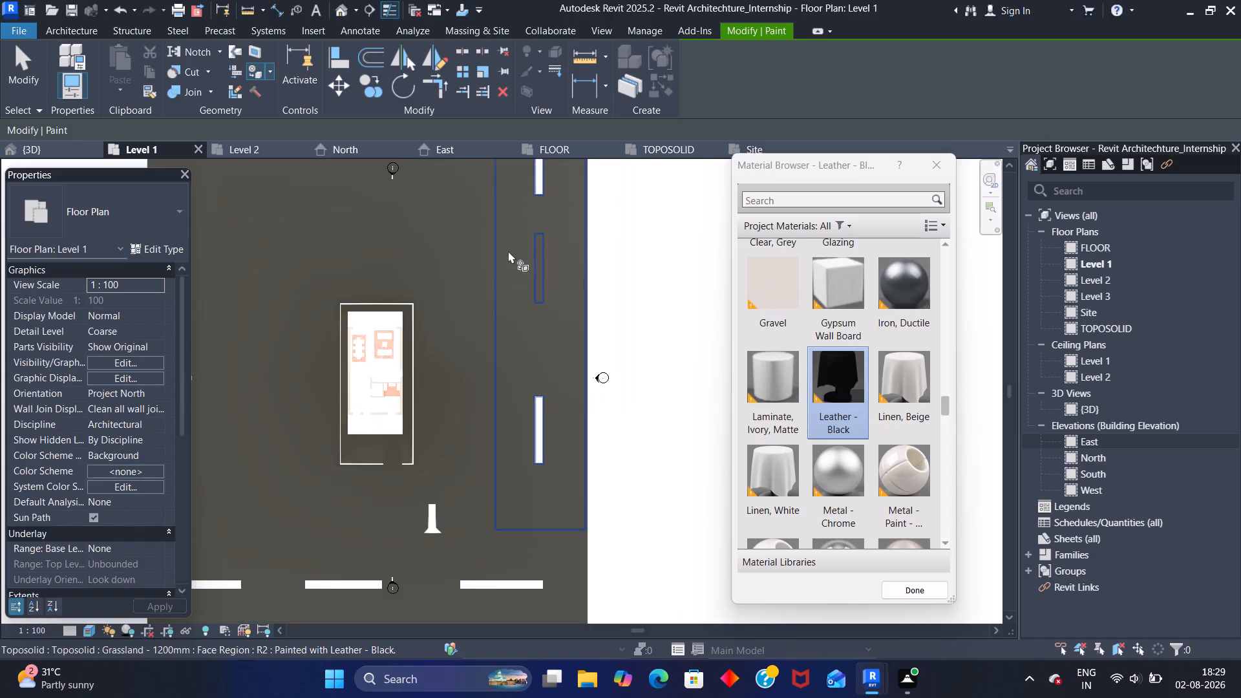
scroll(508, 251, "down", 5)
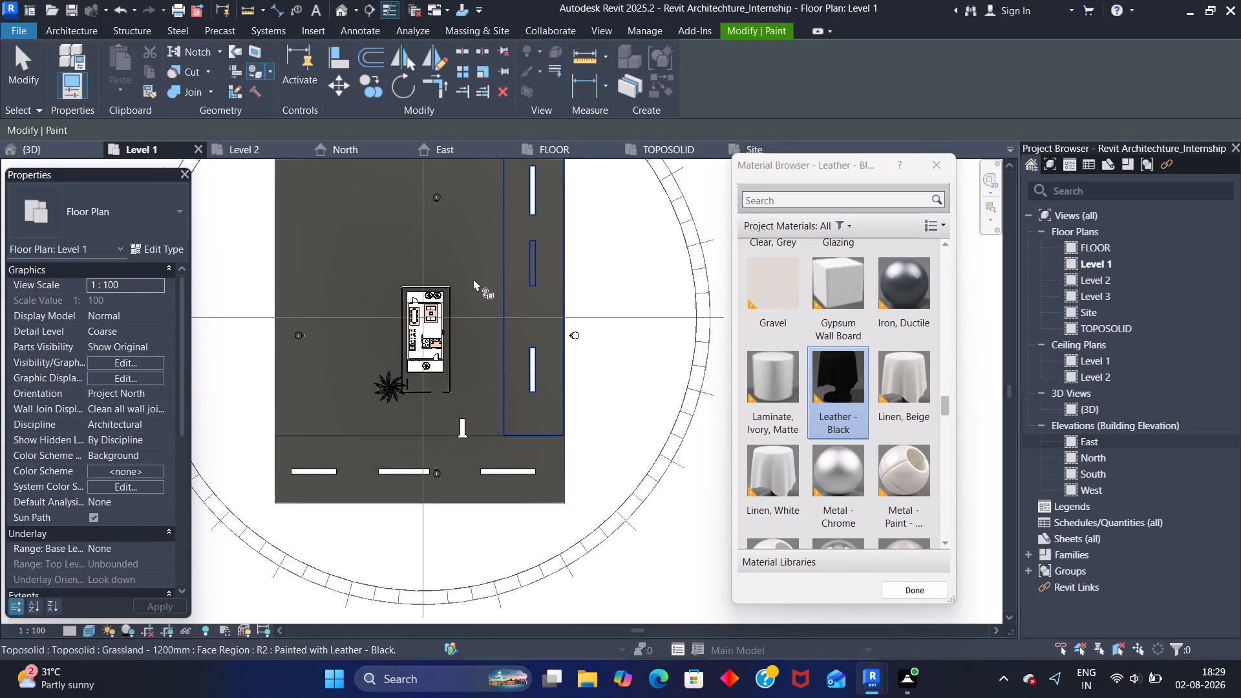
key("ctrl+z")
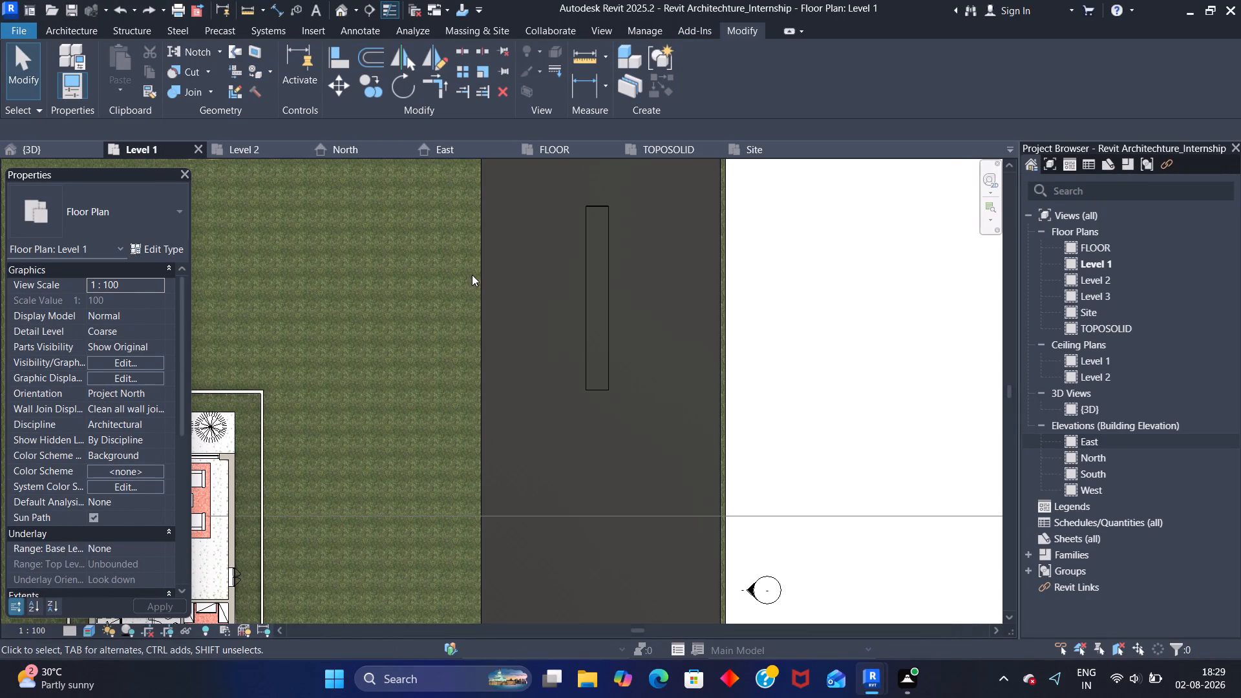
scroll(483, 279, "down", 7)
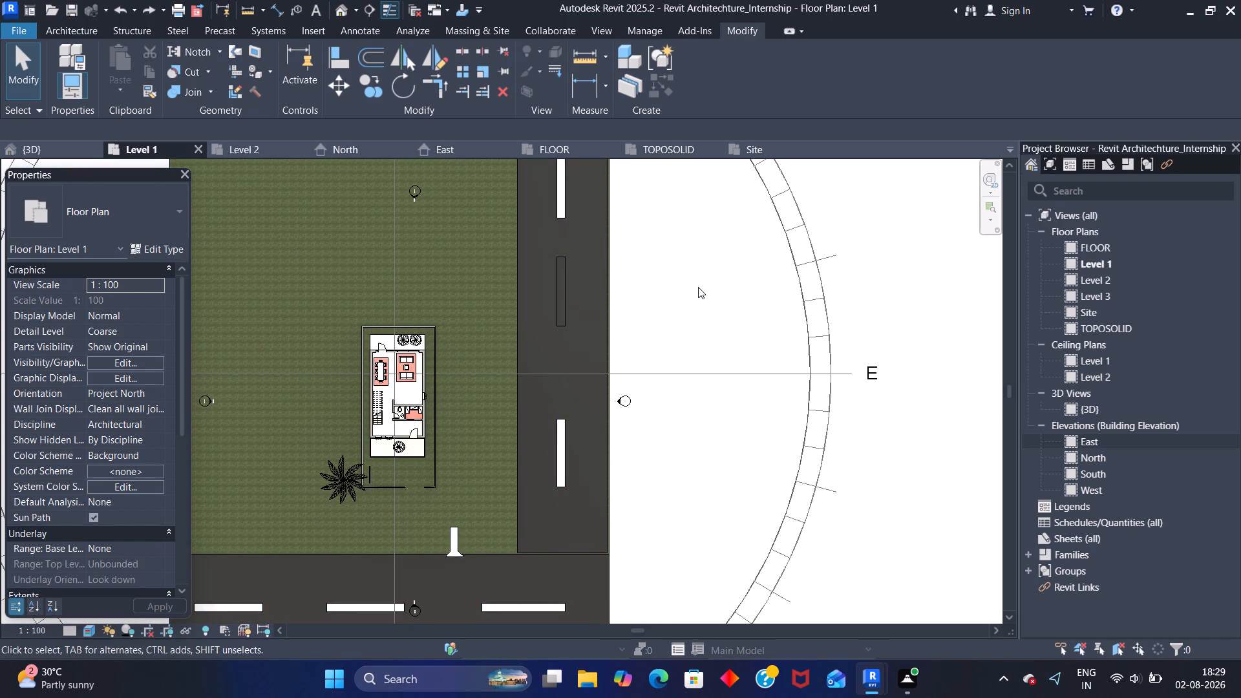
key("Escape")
Restart Paint, choose Linen, Beige, apply it to the eastern road's middle lane marking, and finish painting.
scroll(696, 282, "down", 6)
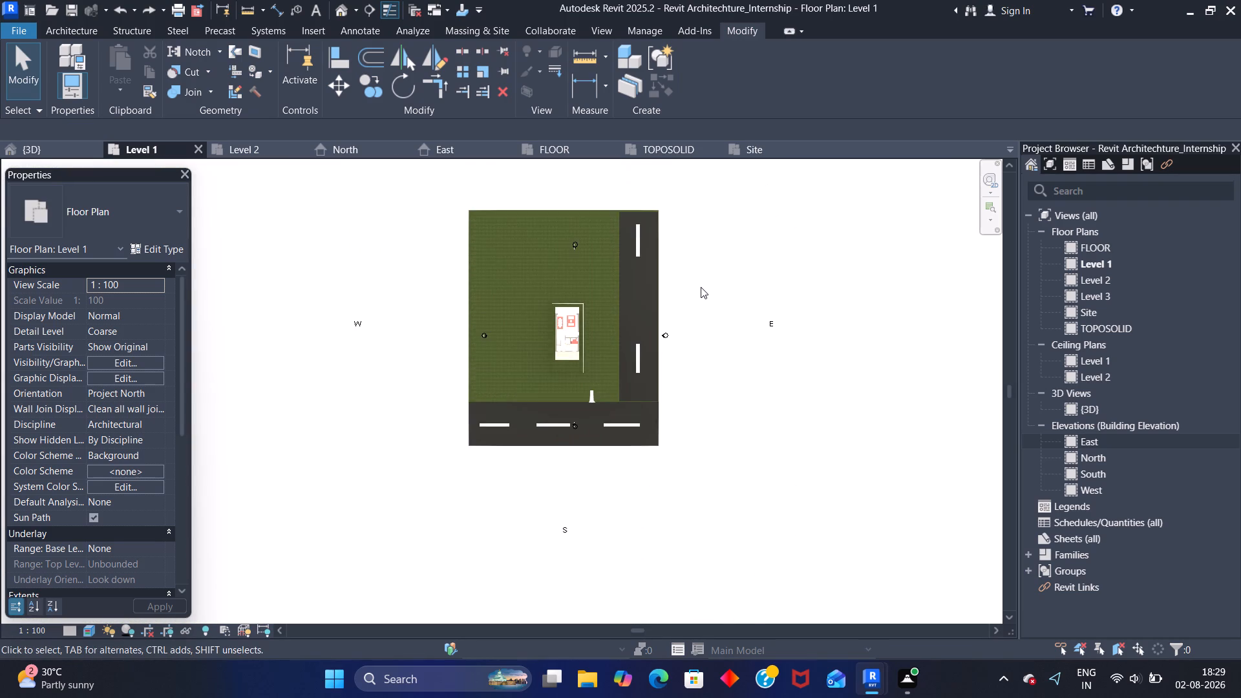
scroll(685, 294, "up", 1)
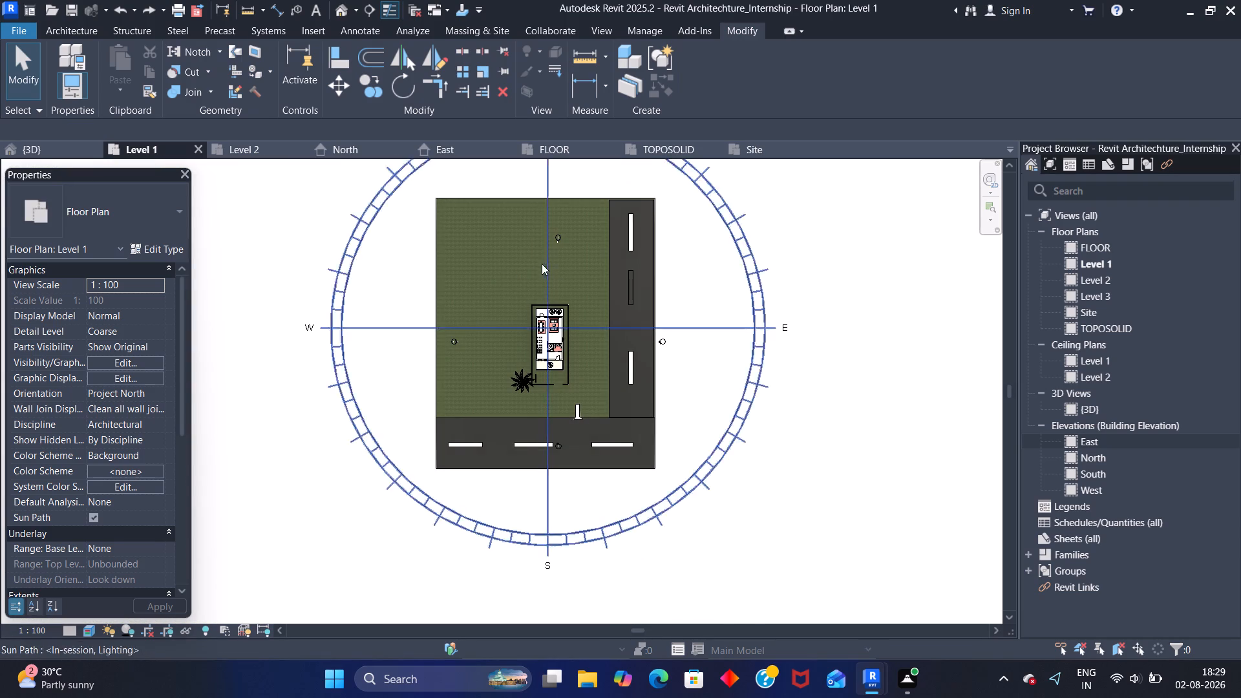
scroll(554, 291, "up", 7)
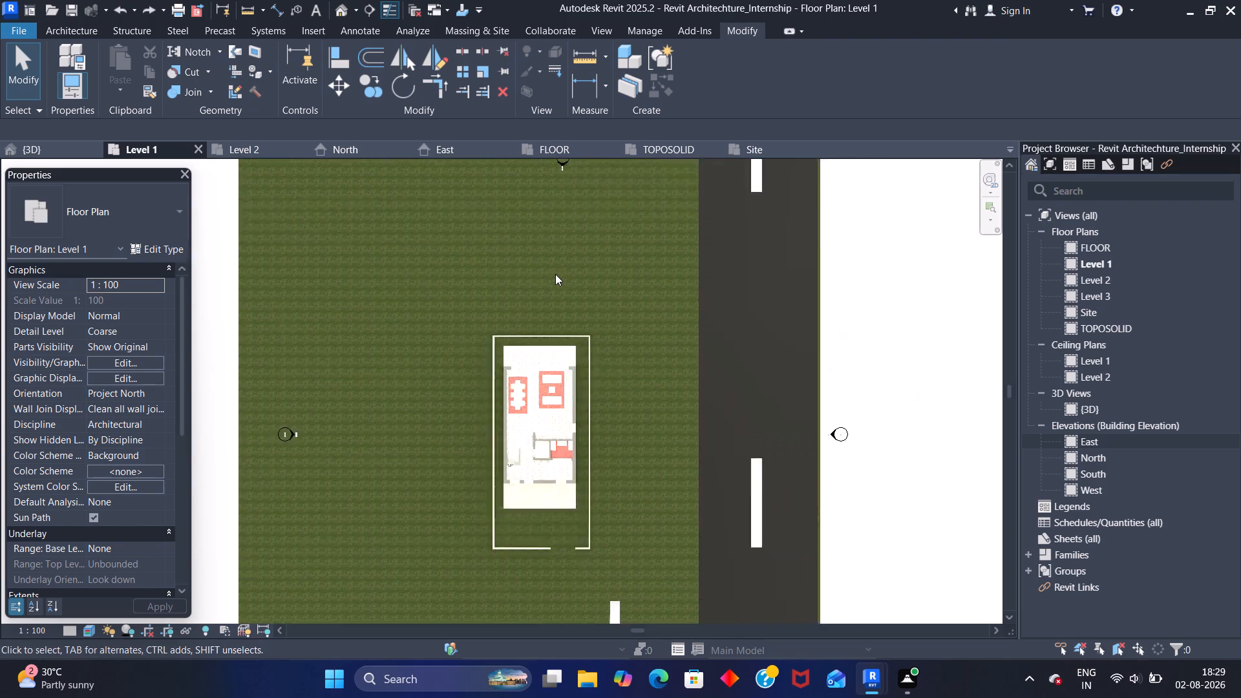
scroll(555, 274, "up", 1)
scroll(582, 268, "down", 1)
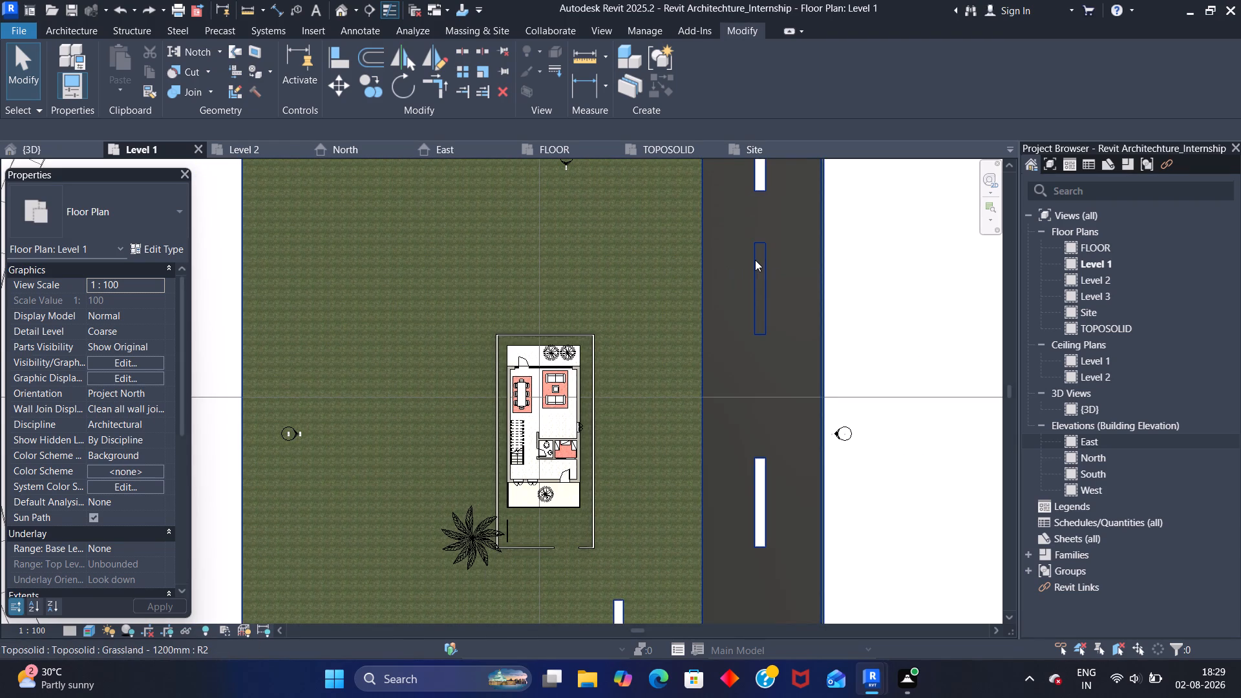
left_click(259, 73)
left_click(900, 381)
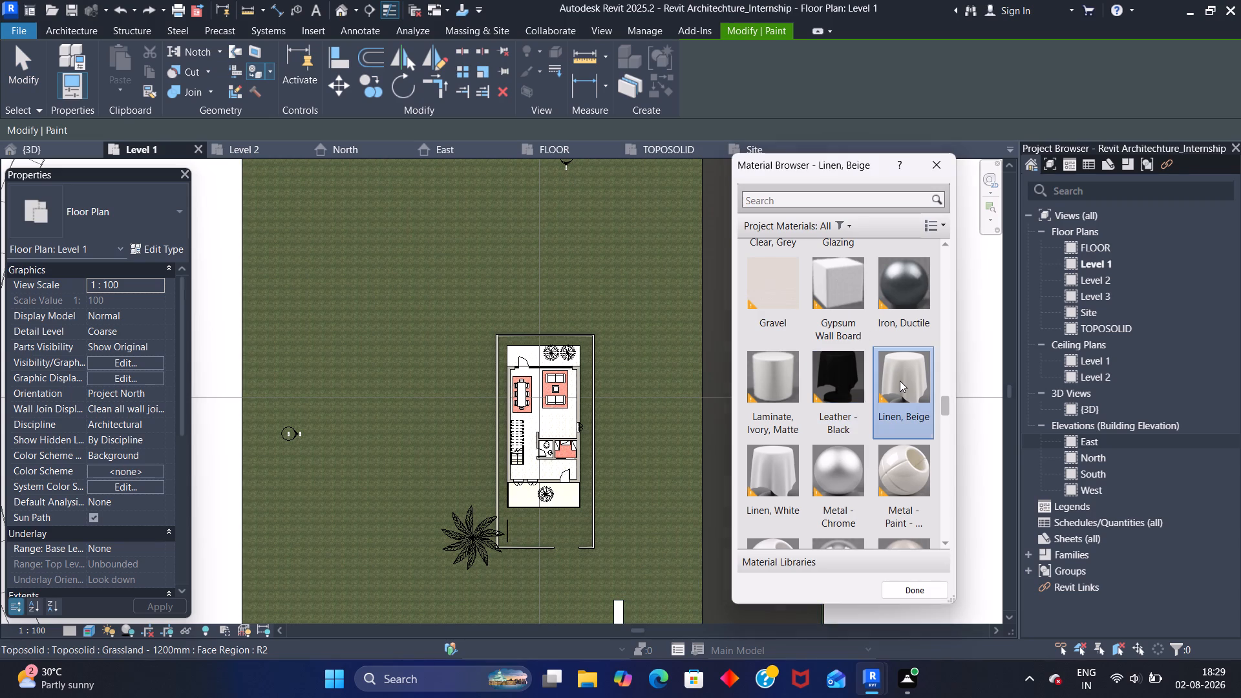
middle_click_drag(654, 295, 407, 319)
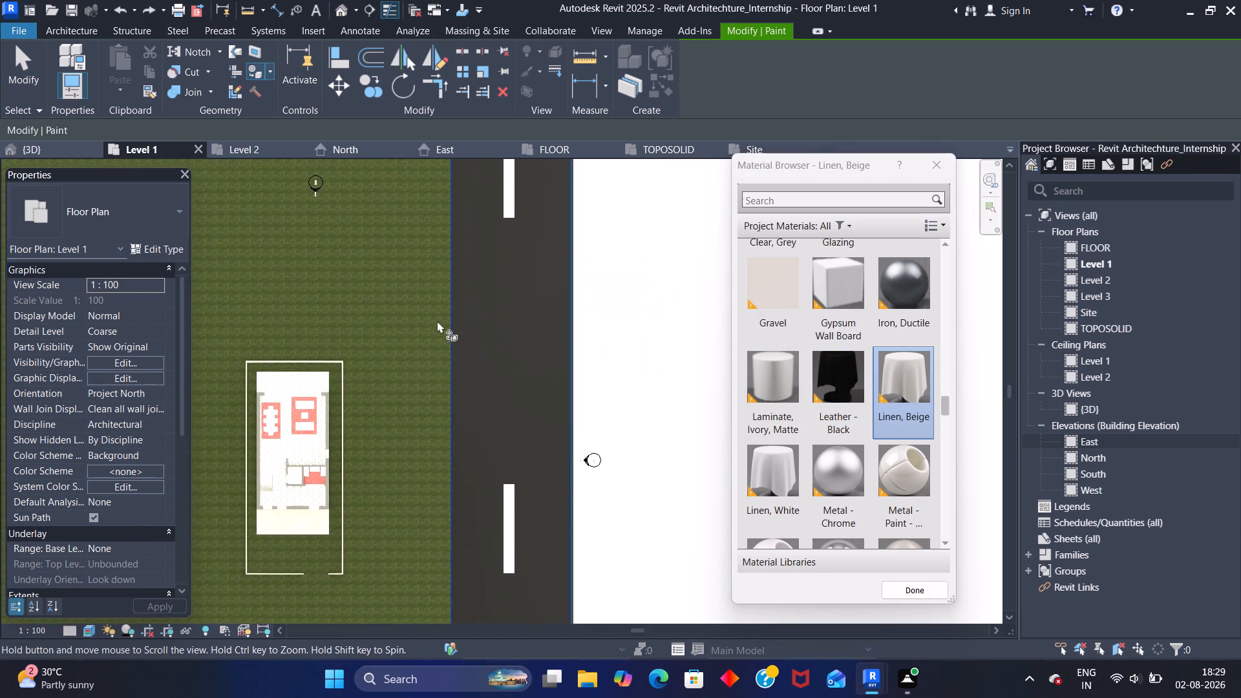
scroll(520, 312, "up", 13)
left_click(513, 307)
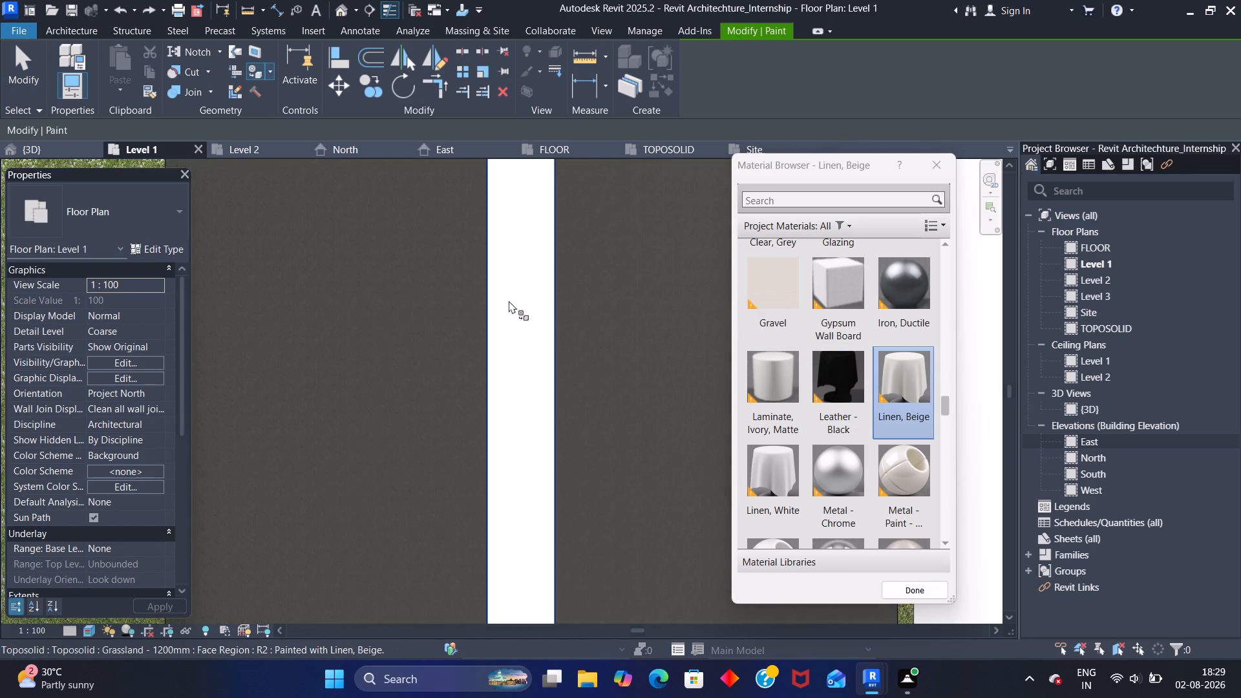
scroll(515, 302, "down", 9)
left_click(908, 587)
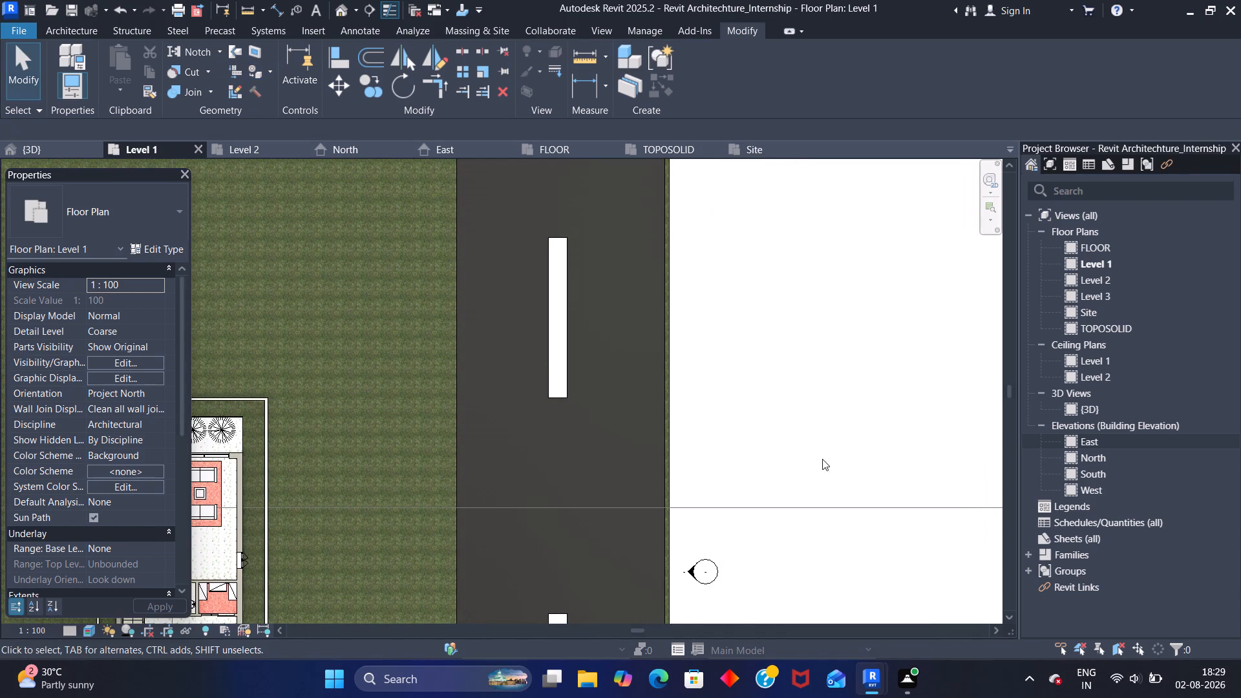
Review the whole Level 1 site plan, checking the lane markings on the eastern and southern roads around the house.
scroll(786, 386, "down", 11)
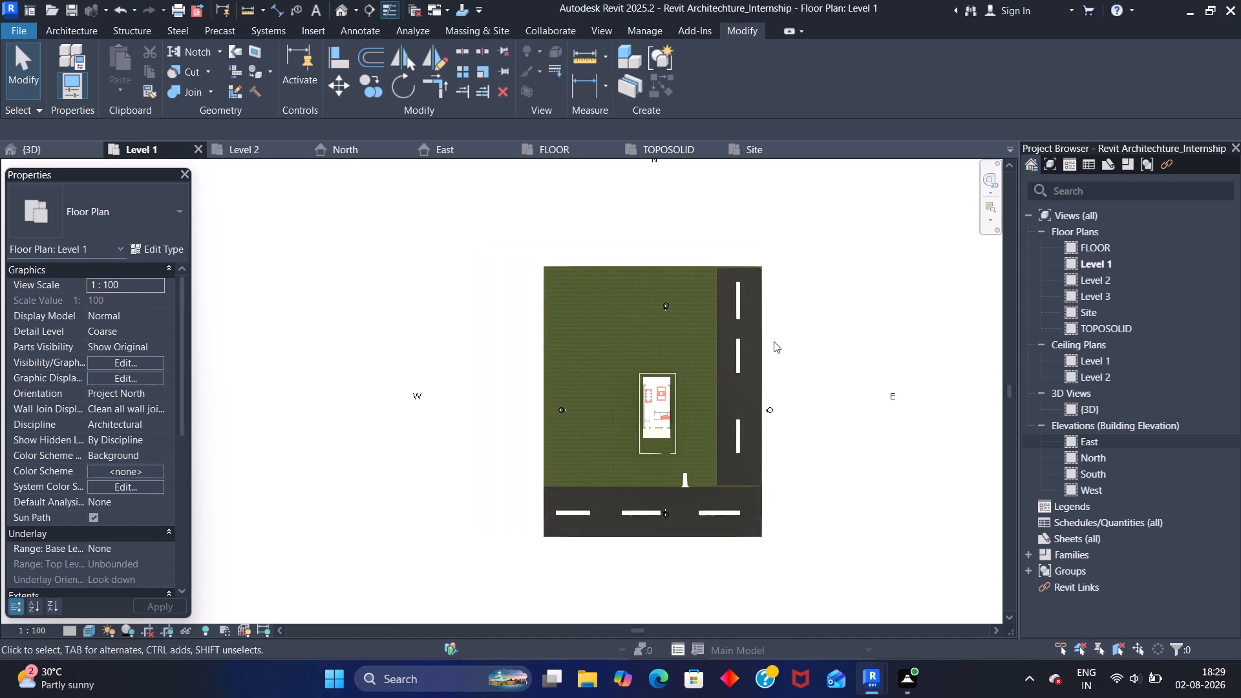
scroll(774, 341, "down", 2)
middle_click_drag(774, 375, 692, 320)
scroll(646, 317, "up", 6)
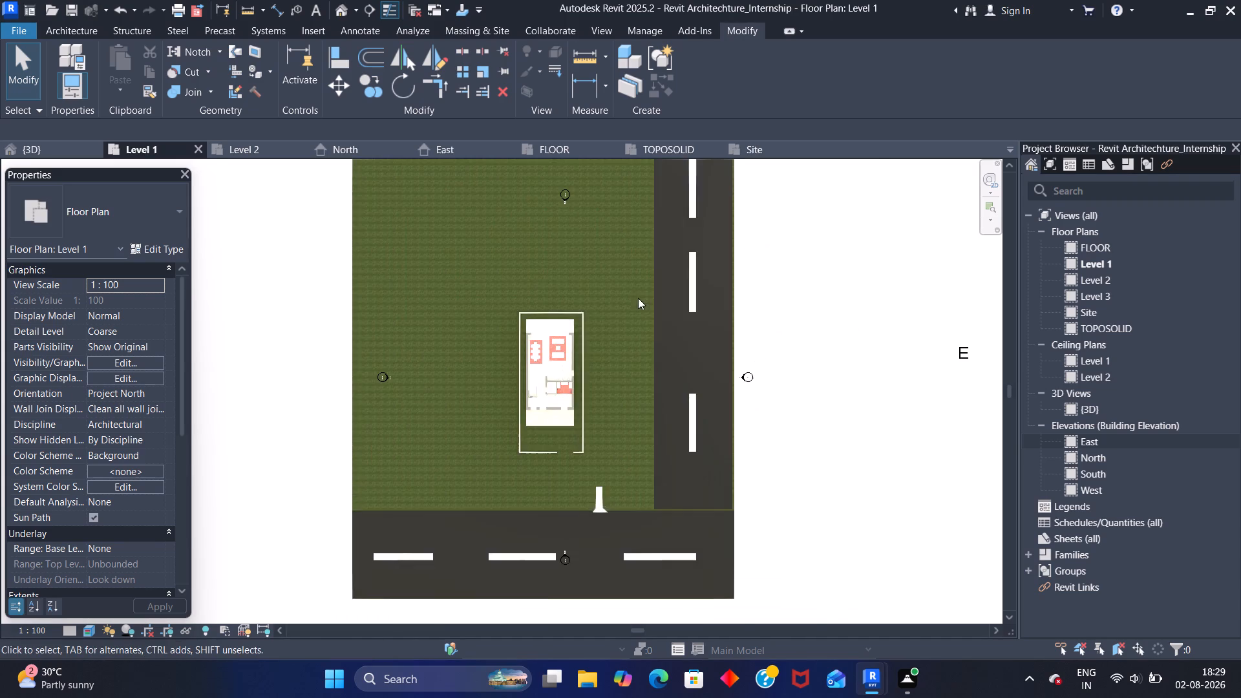
scroll(644, 297, "up", 1)
scroll(625, 222, "down", 2)
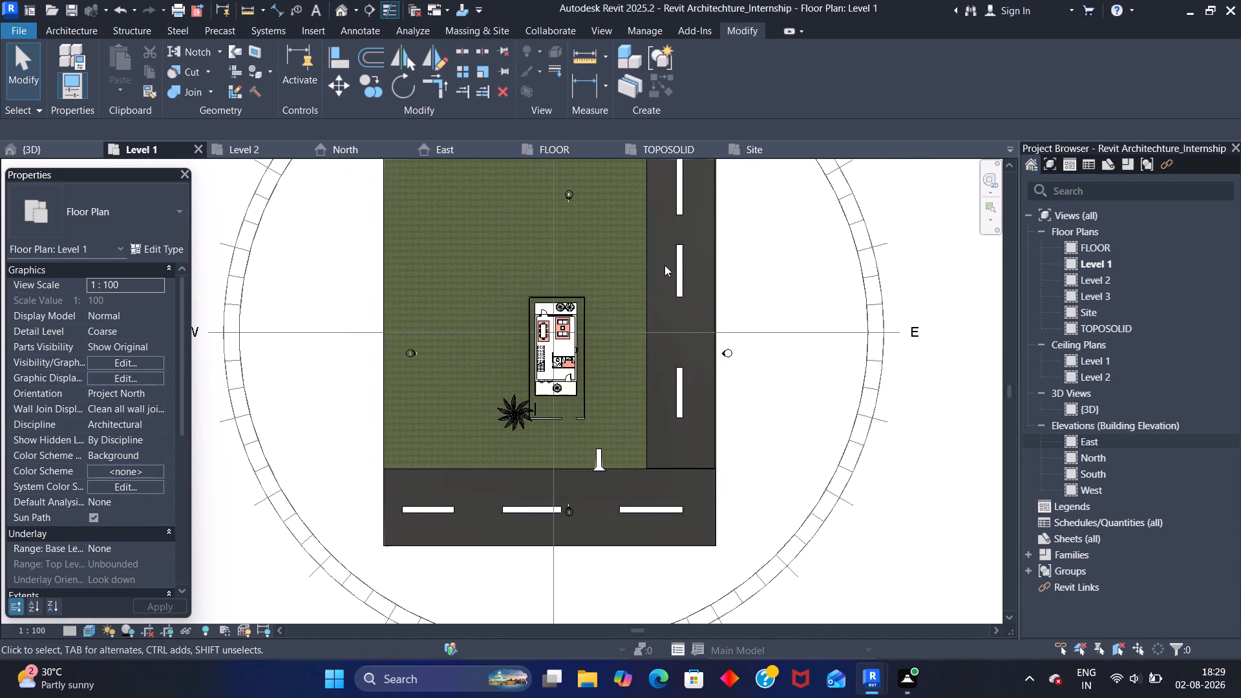
scroll(668, 260, "up", 1)
scroll(648, 251, "down", 2)
scroll(601, 227, "down", 3)
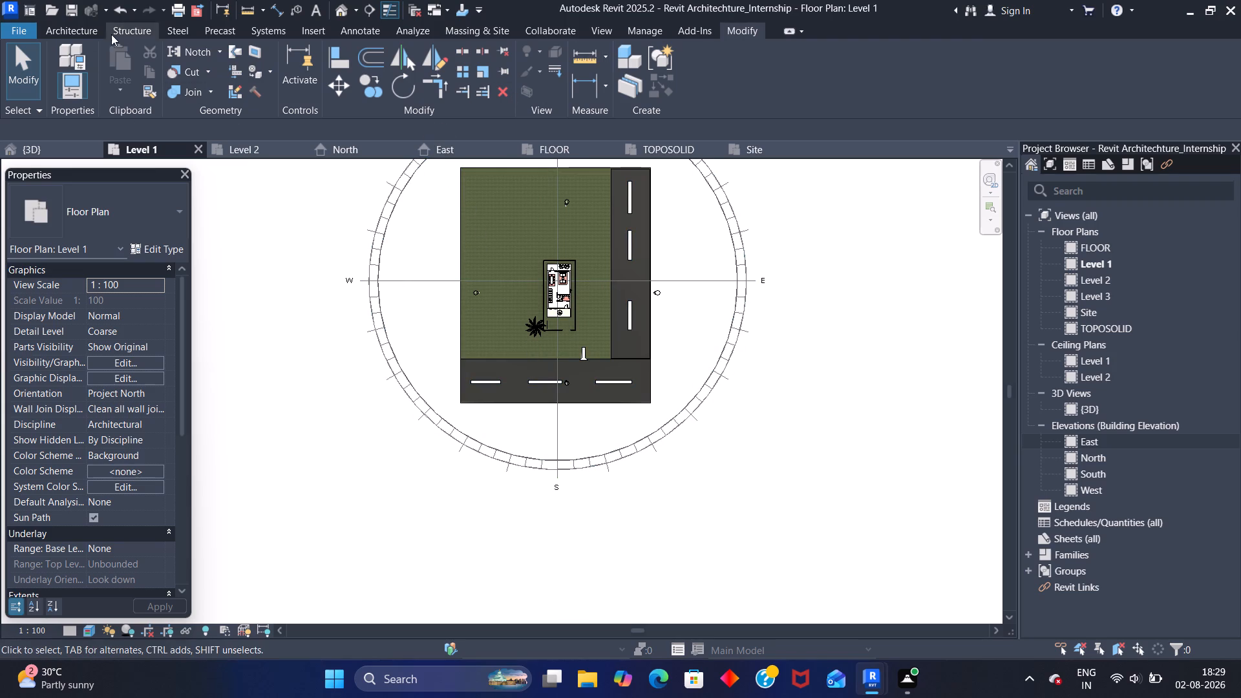
Start placing a component and browse the US family library through Electrical and Architectural to the Electrical Power folder for a family to load.
left_click(80, 28)
left_click(195, 62)
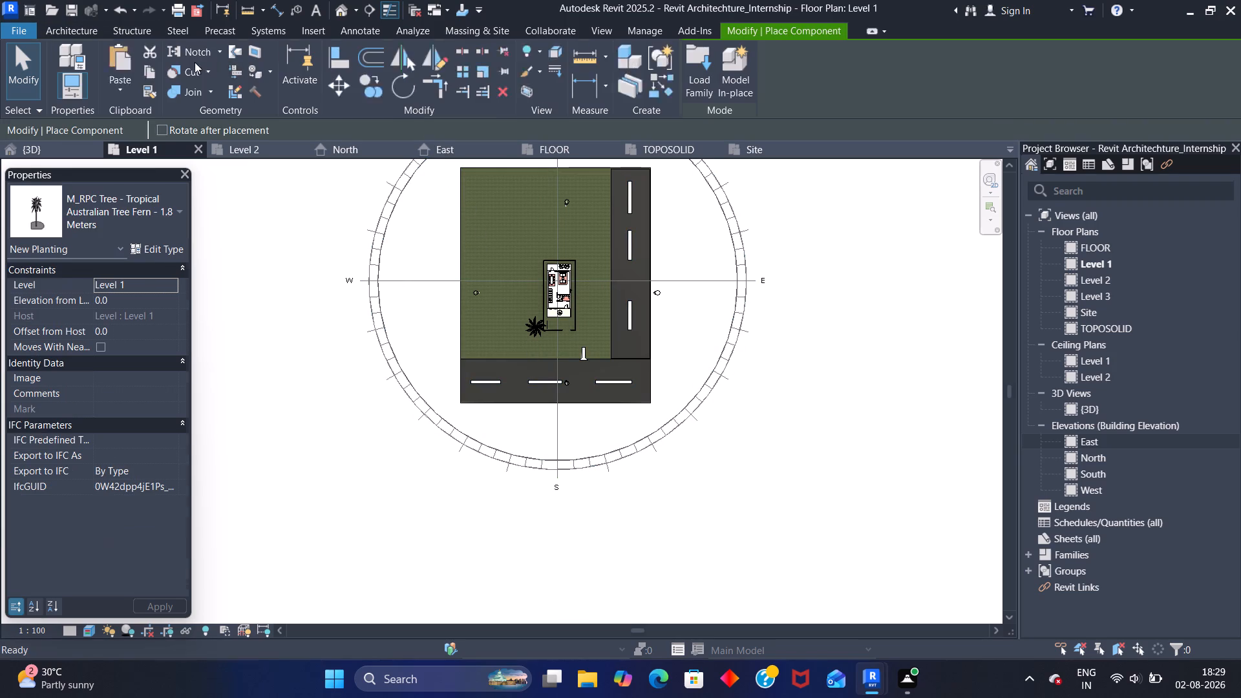
left_click(696, 73)
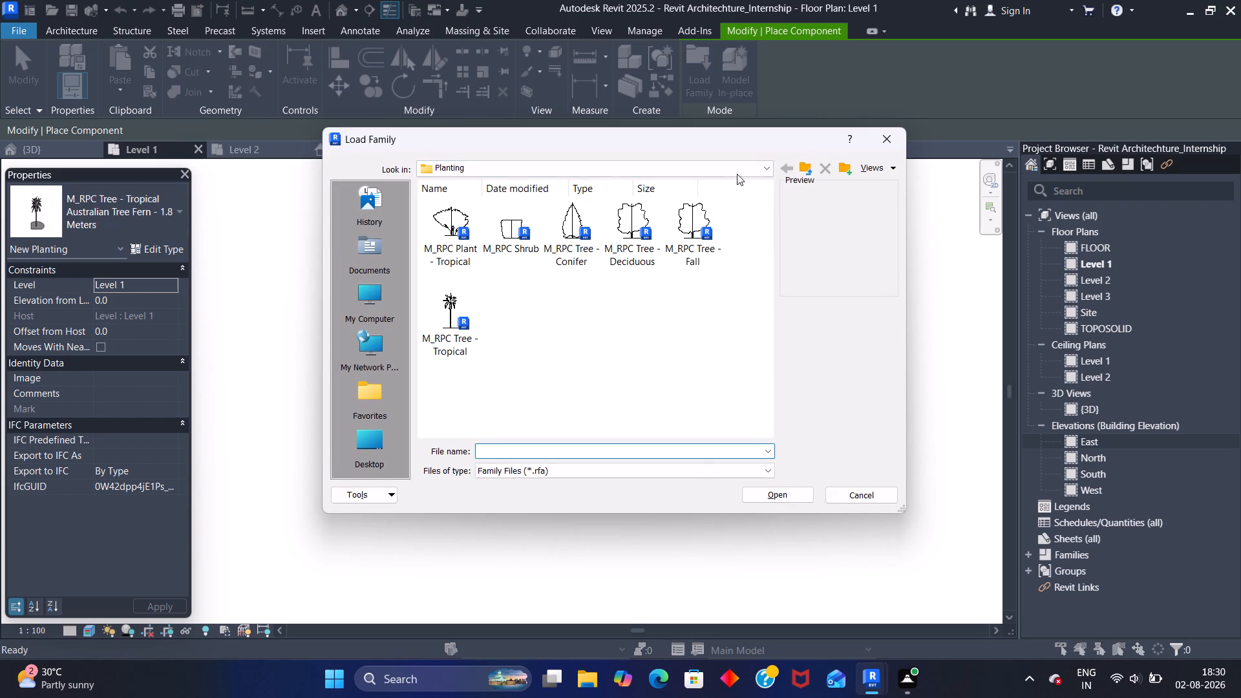
left_click(748, 165)
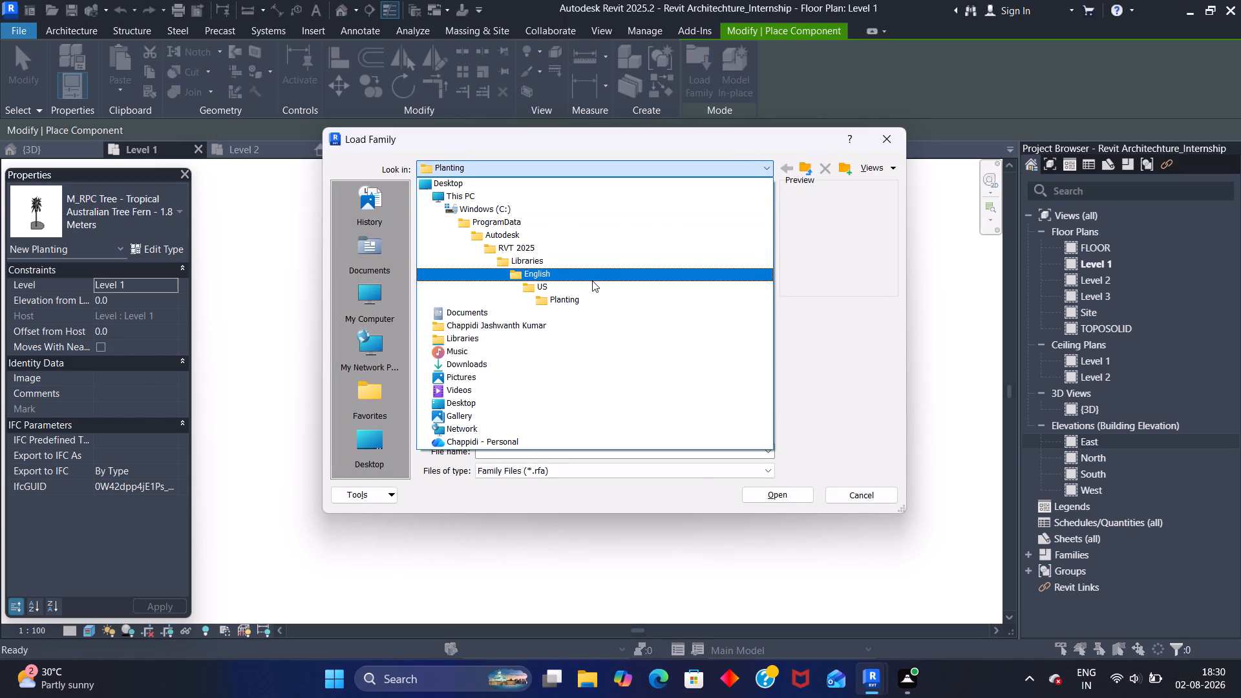
left_click(591, 283)
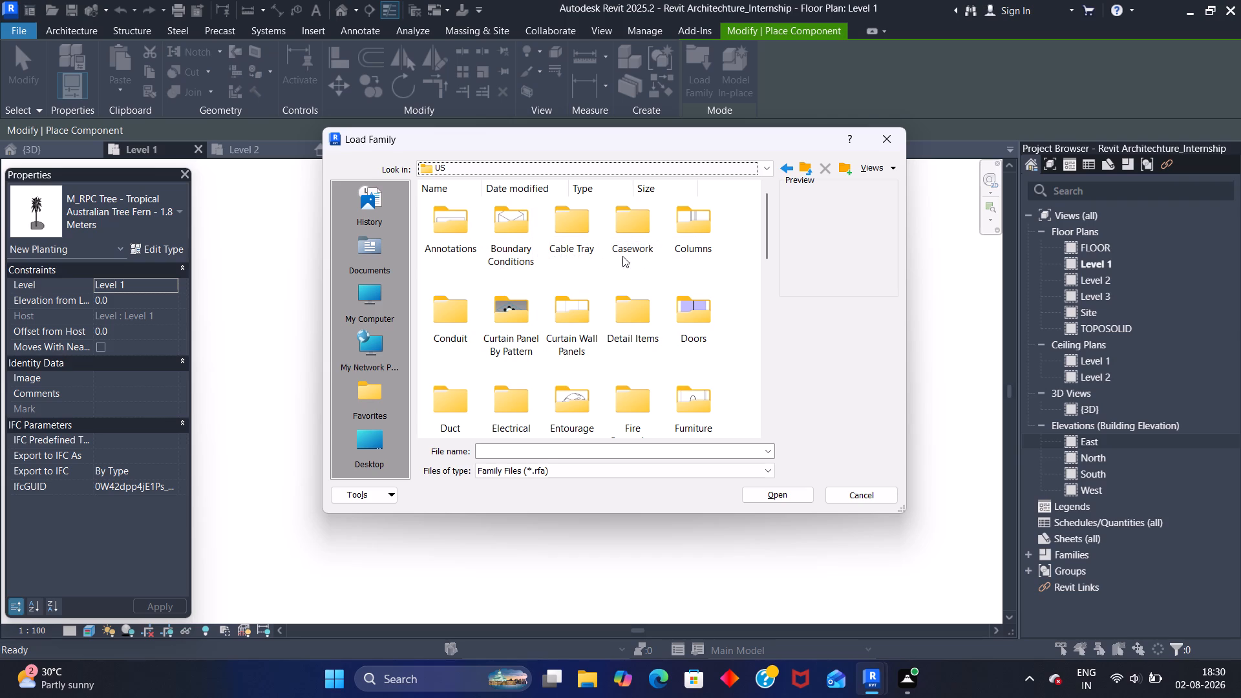
scroll(639, 320, "down", 1)
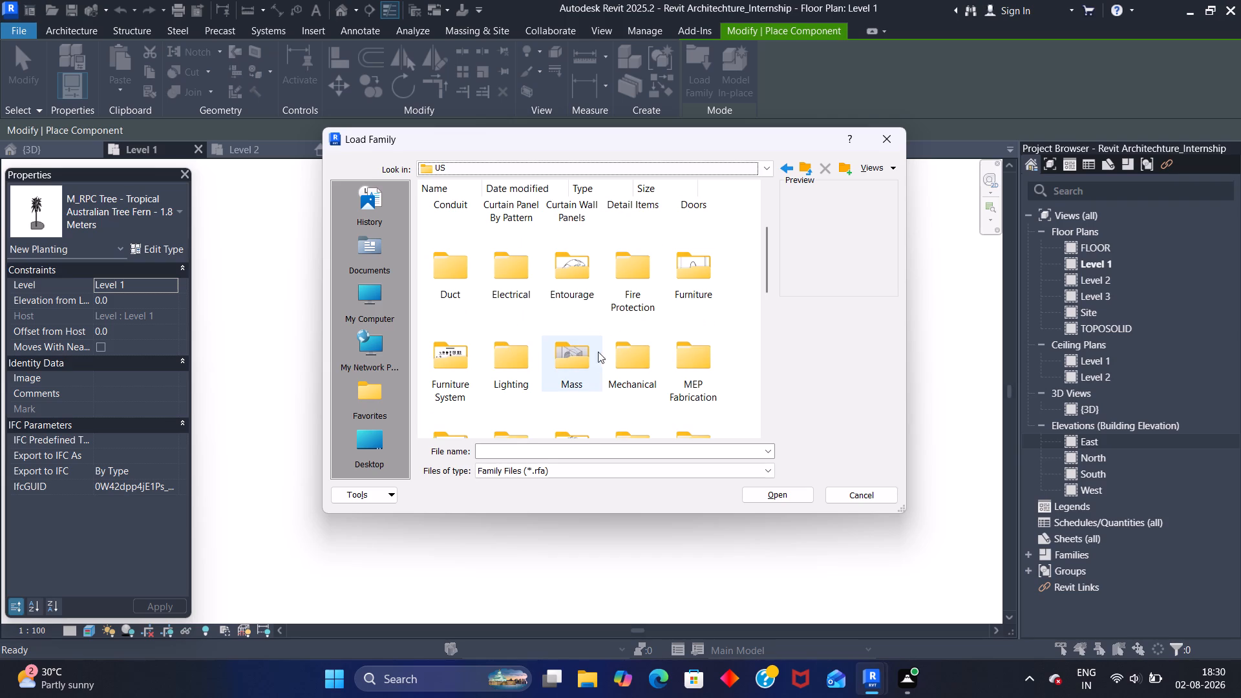
double_click(504, 283)
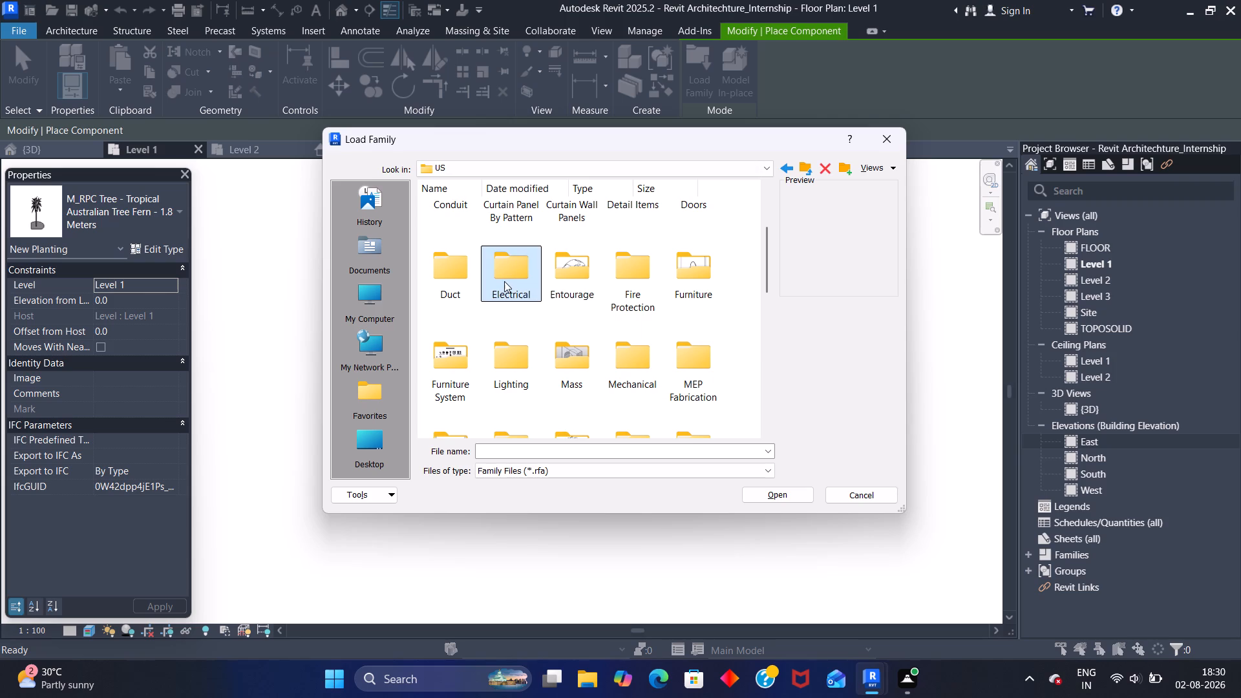
double_click(506, 283)
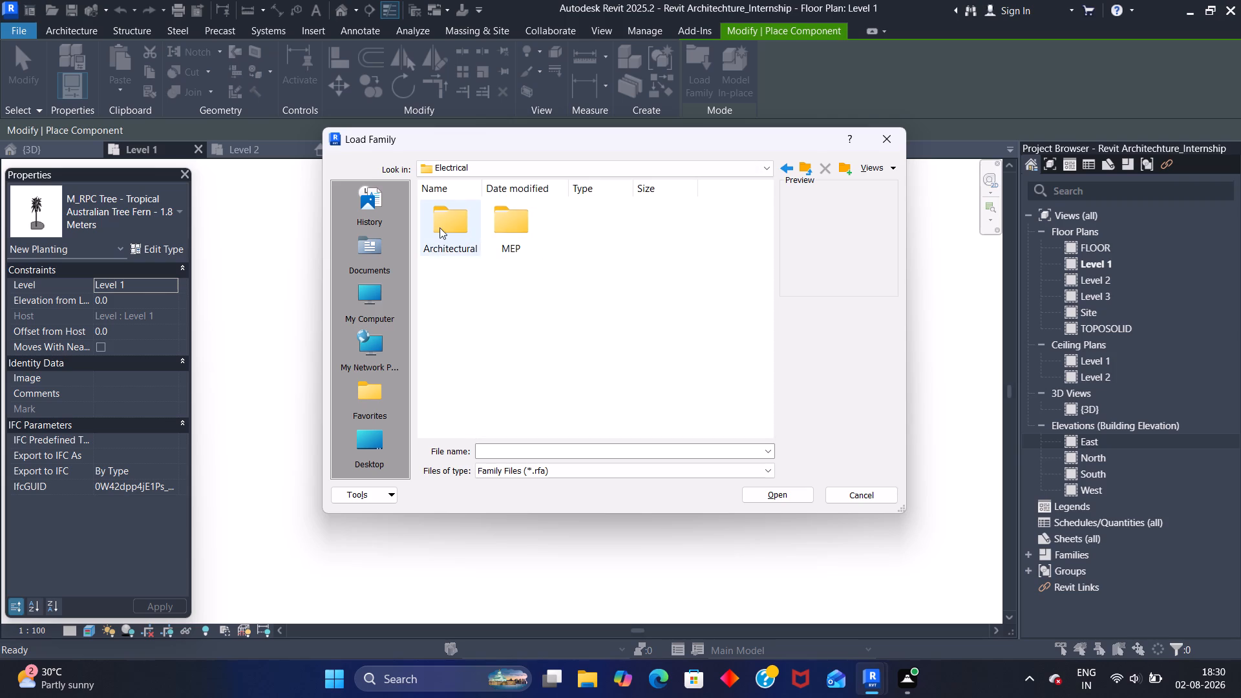
triple_click(436, 225)
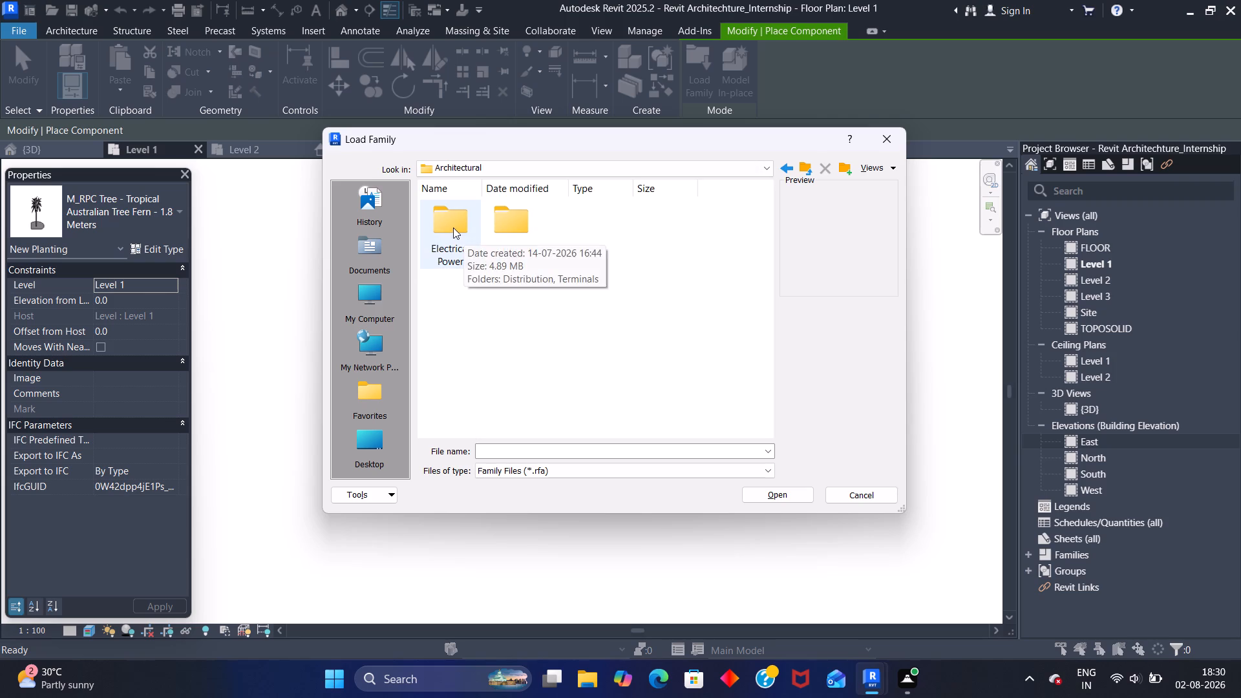
double_click(454, 228)
left_click(454, 224)
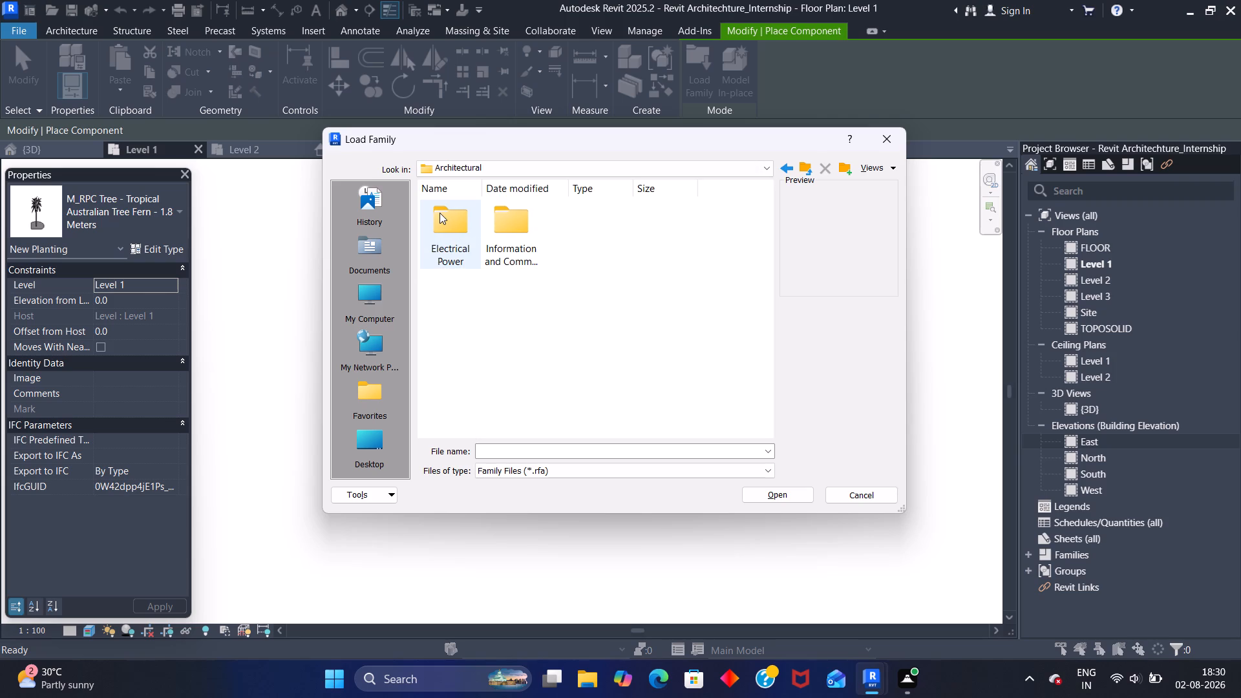
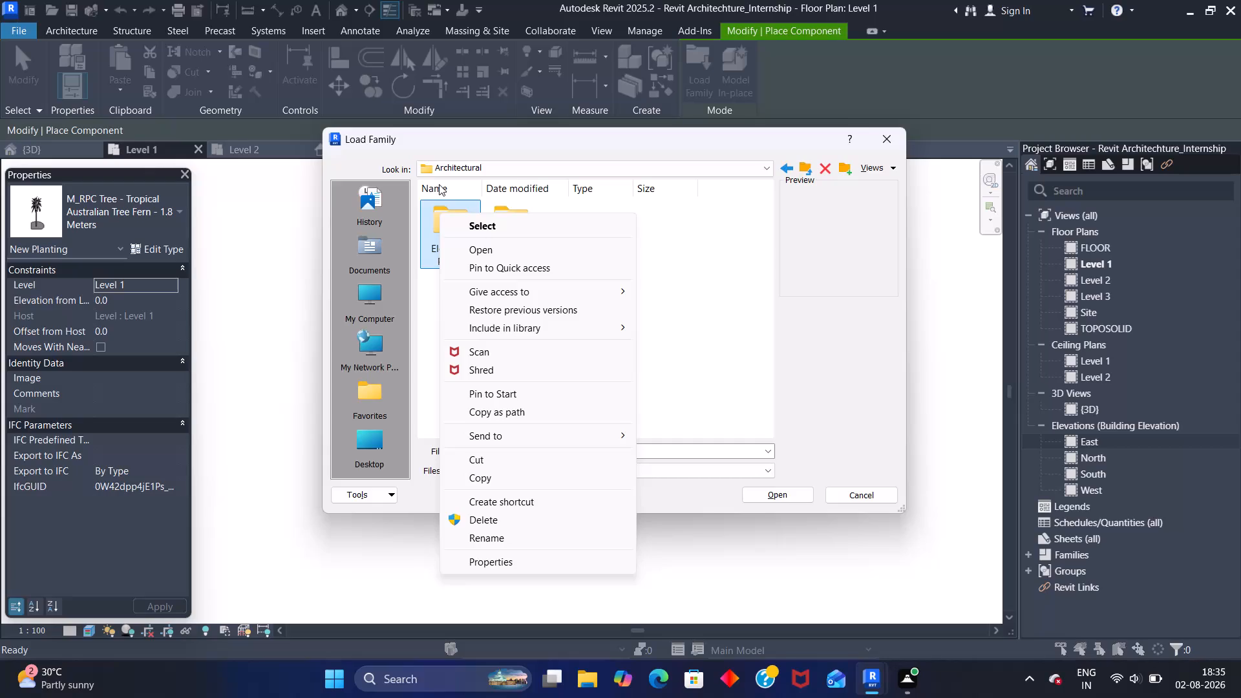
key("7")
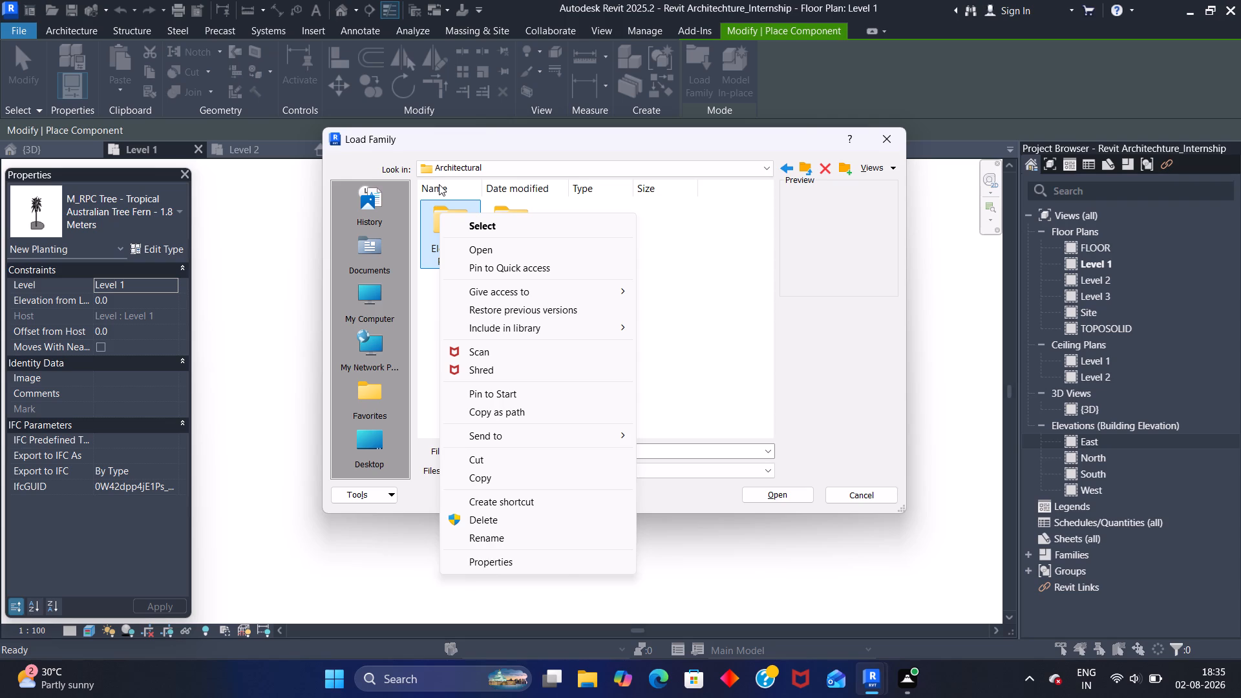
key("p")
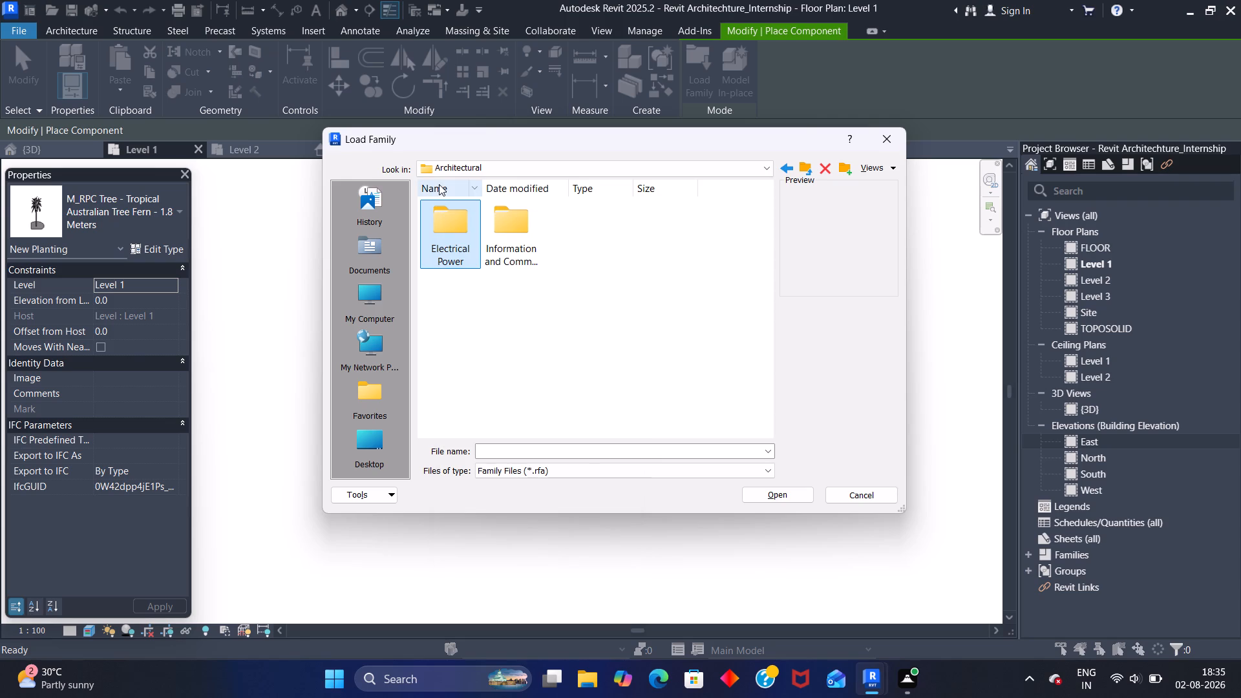
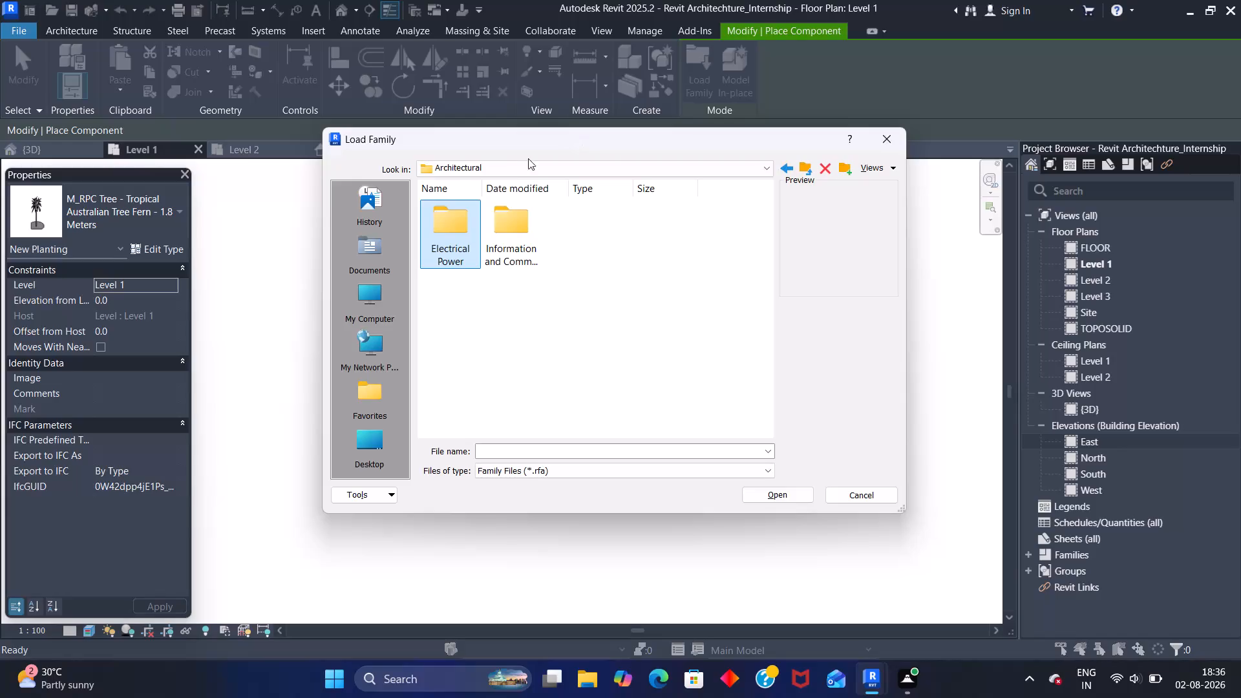
Examine the families in the Distribution and Terminals folders under Architectural, Electrical Power.
double_click(456, 229)
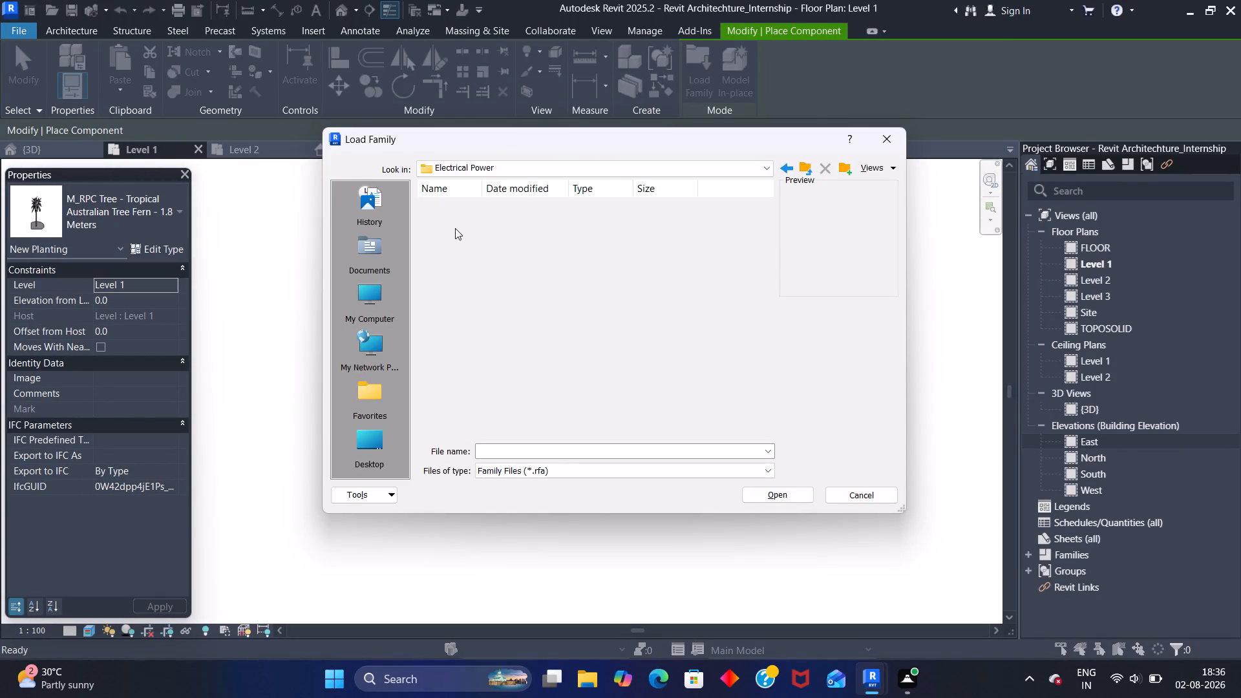
double_click(455, 222)
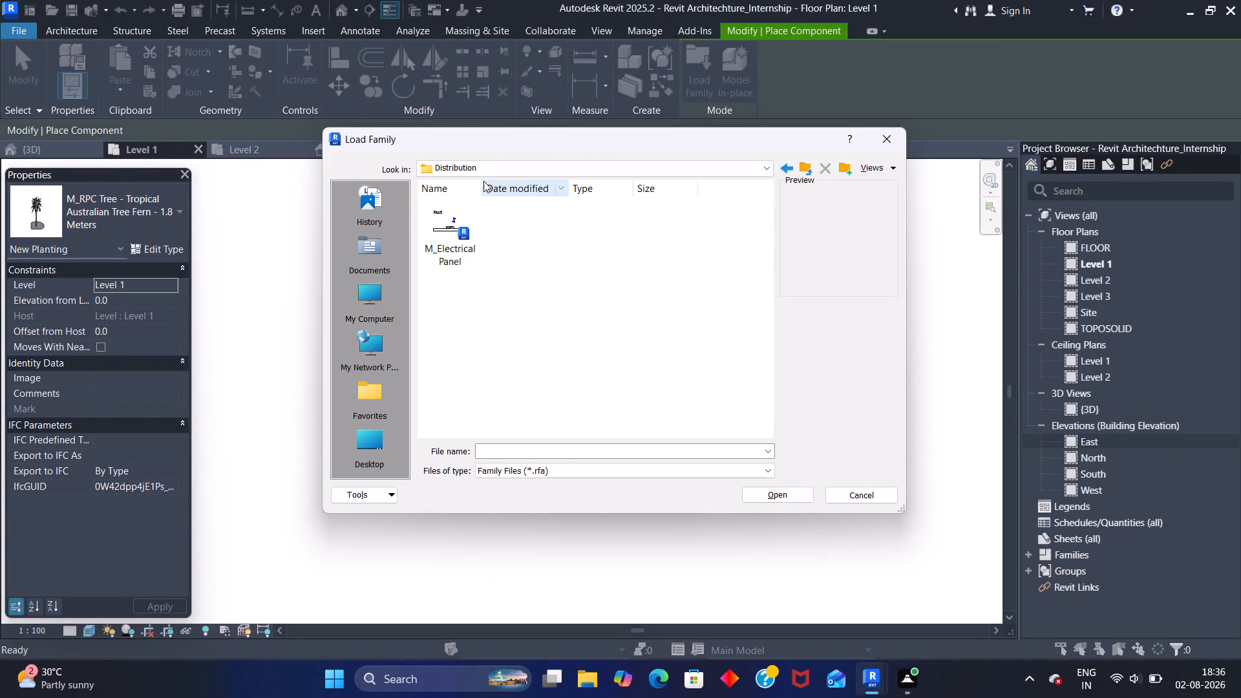
left_click(787, 164)
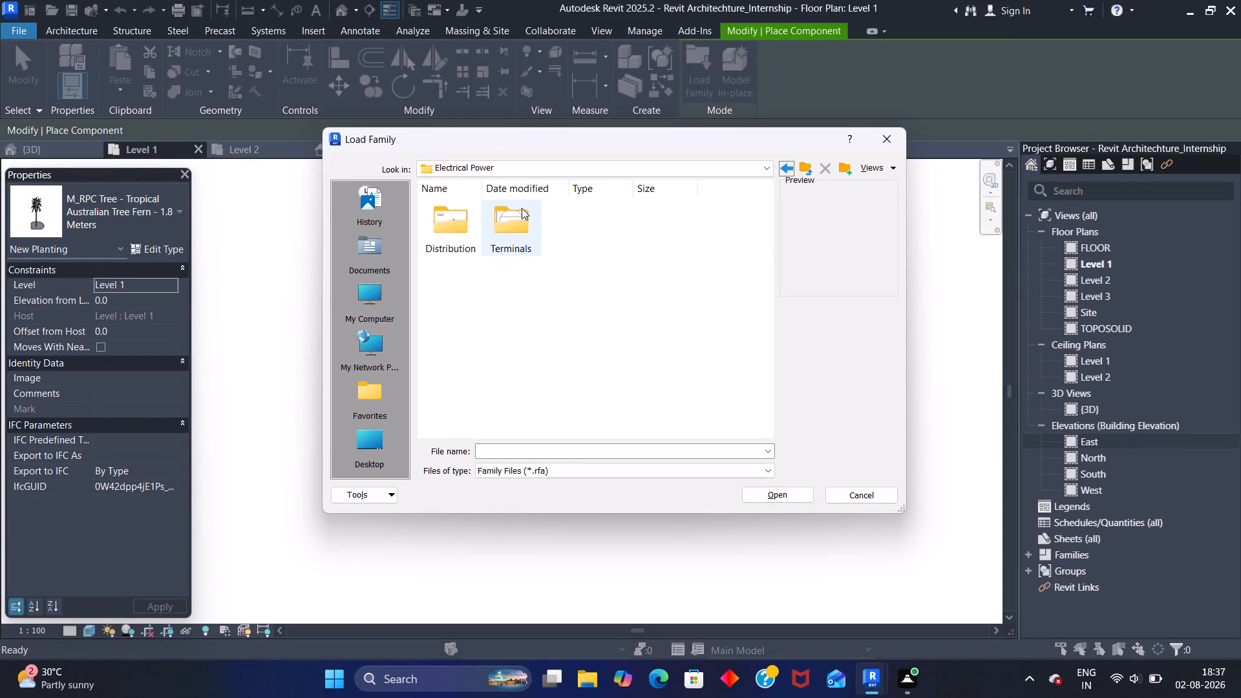
double_click(514, 215)
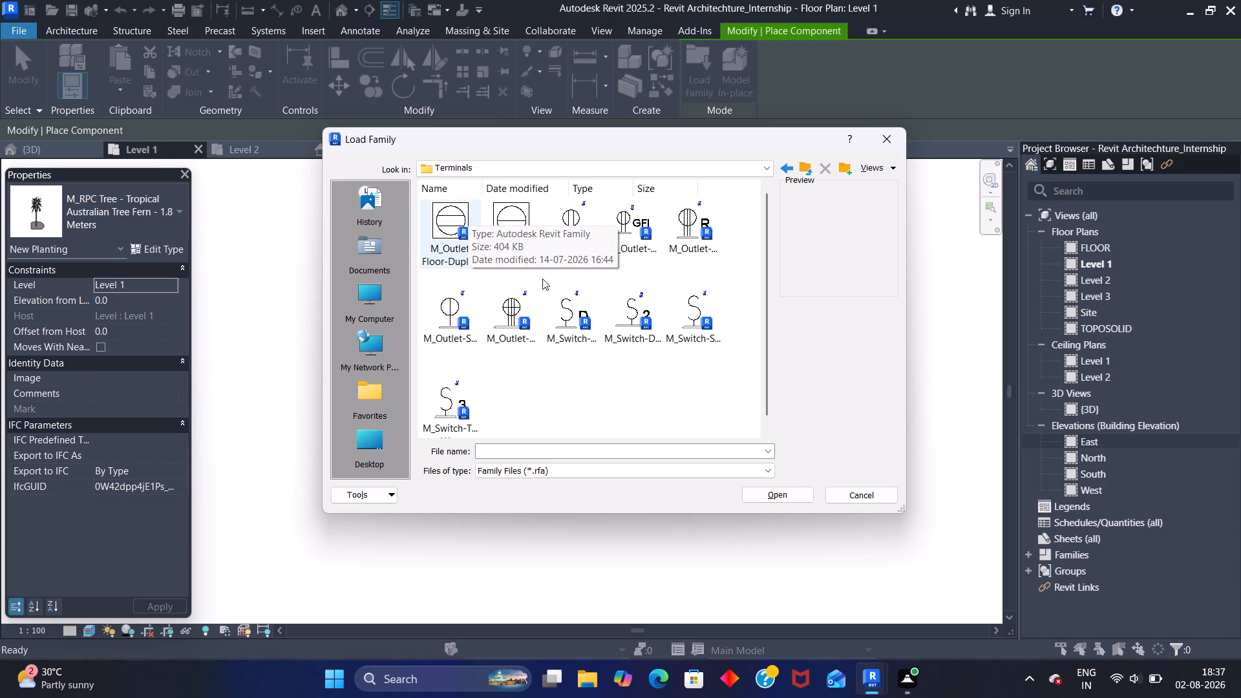
scroll(542, 279, "up", 1)
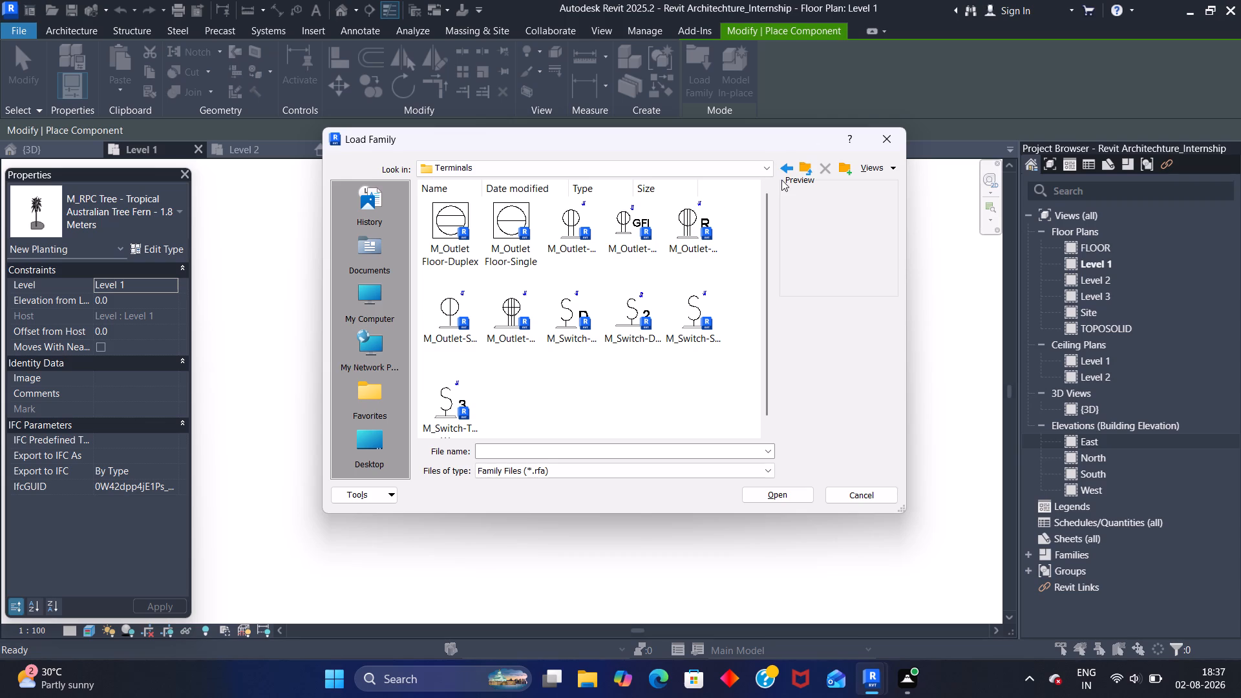
scroll(781, 180, "up", 1)
left_click(789, 164)
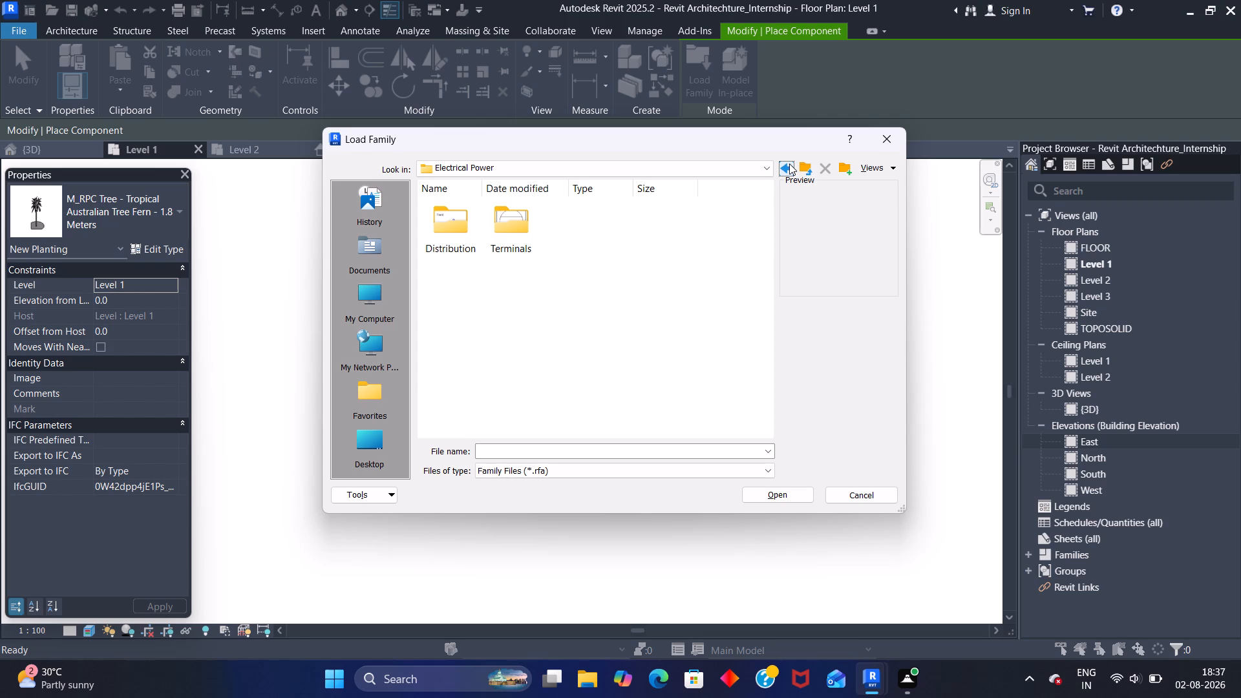
left_click(789, 164)
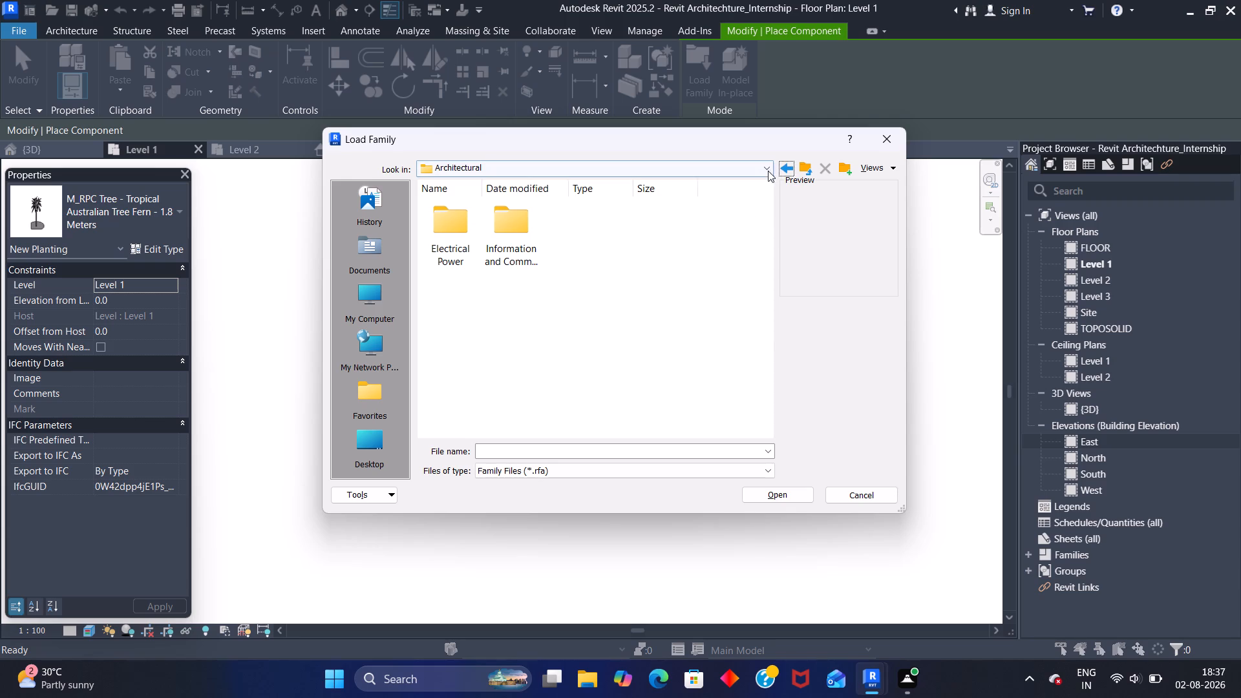
Examine the electrical MEP library folders, checking the families under Connectors and Electric Power's Appliances.
left_click(780, 168)
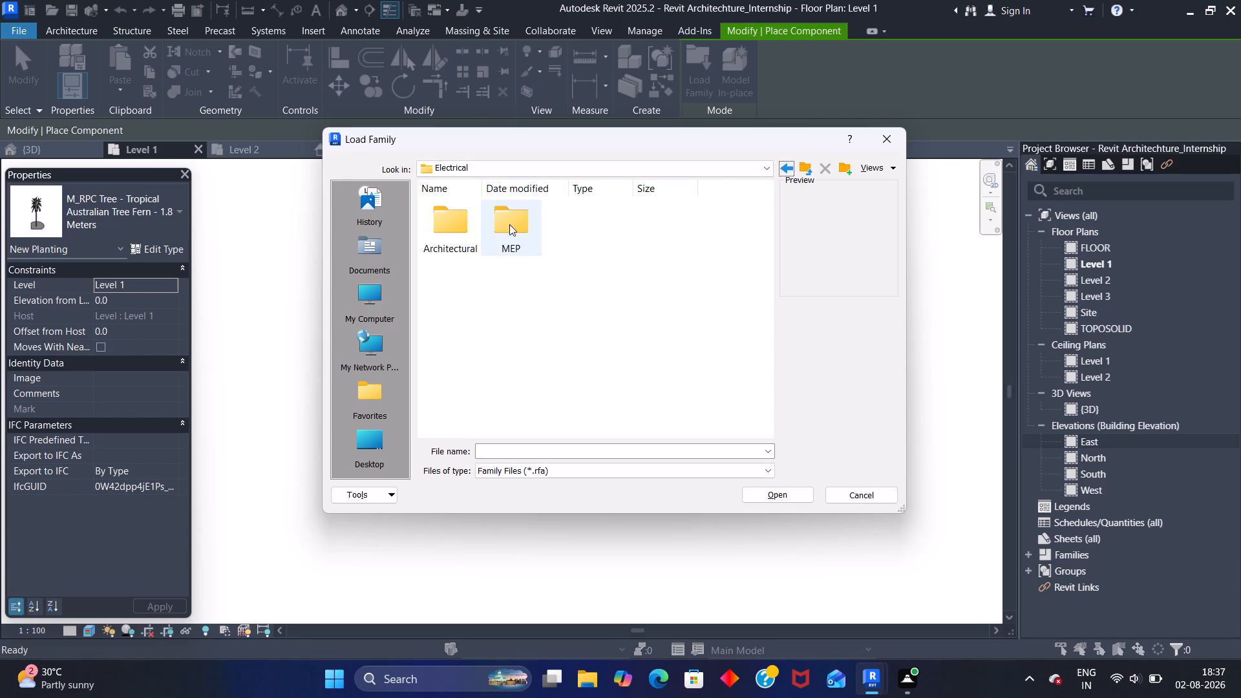
double_click(513, 225)
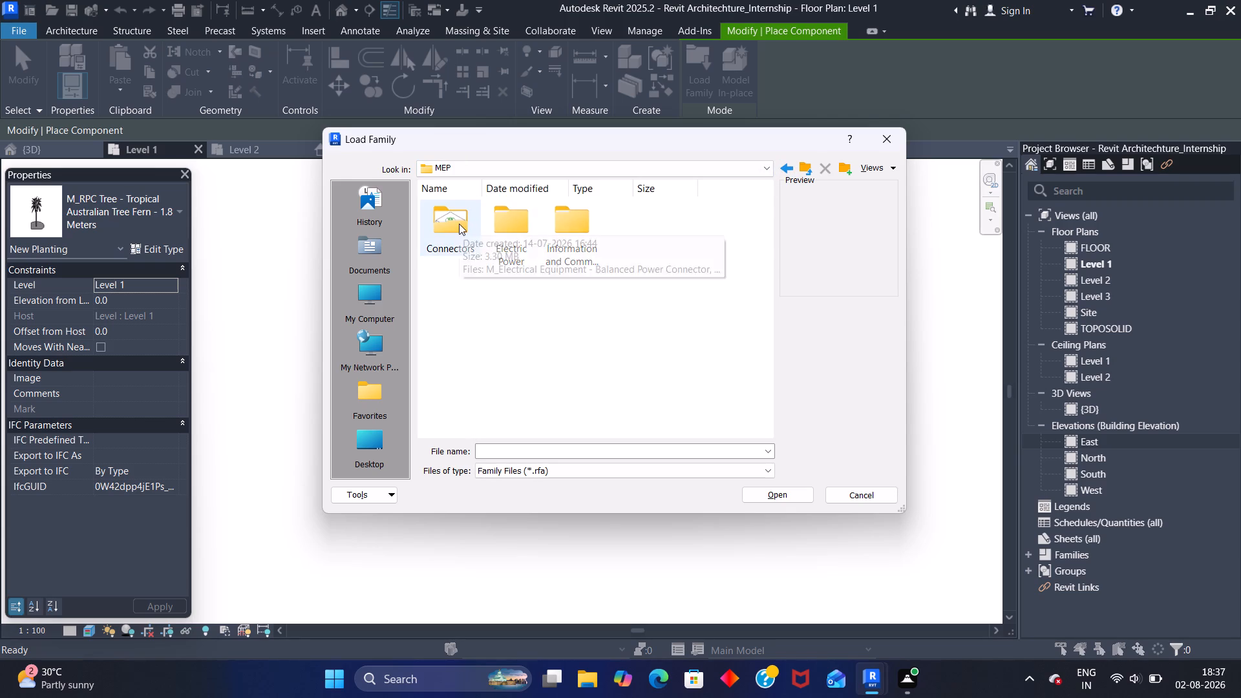
double_click(459, 224)
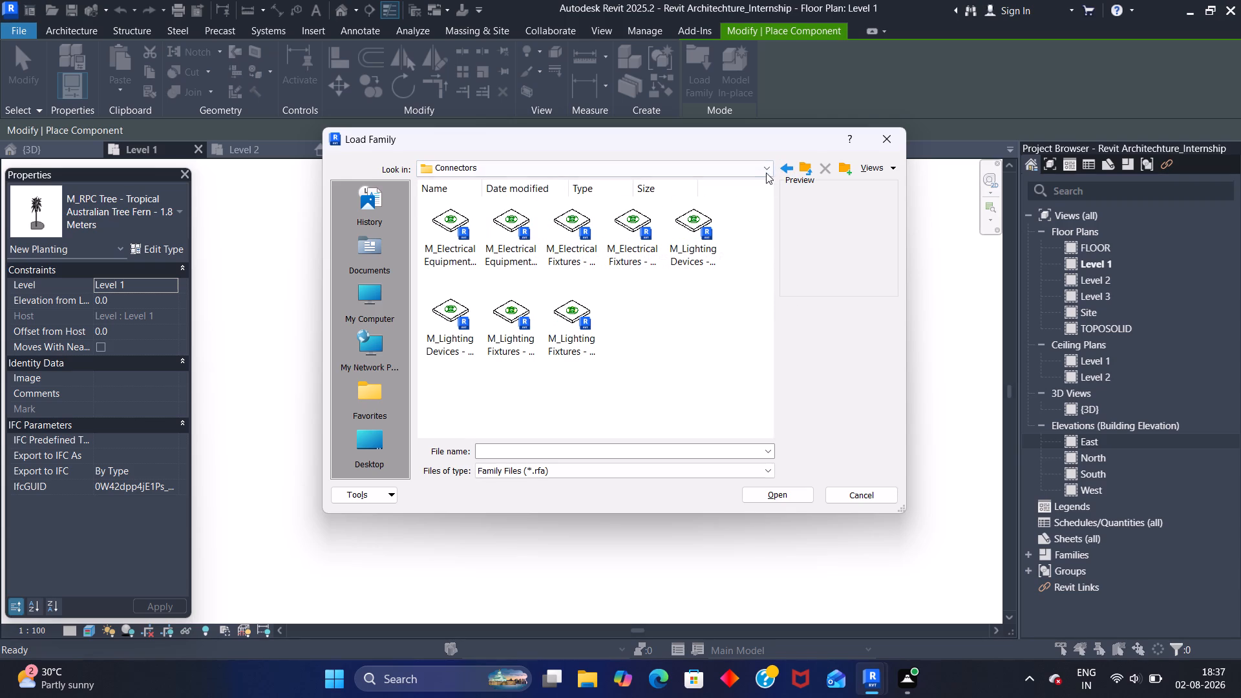
left_click(784, 168)
double_click(525, 220)
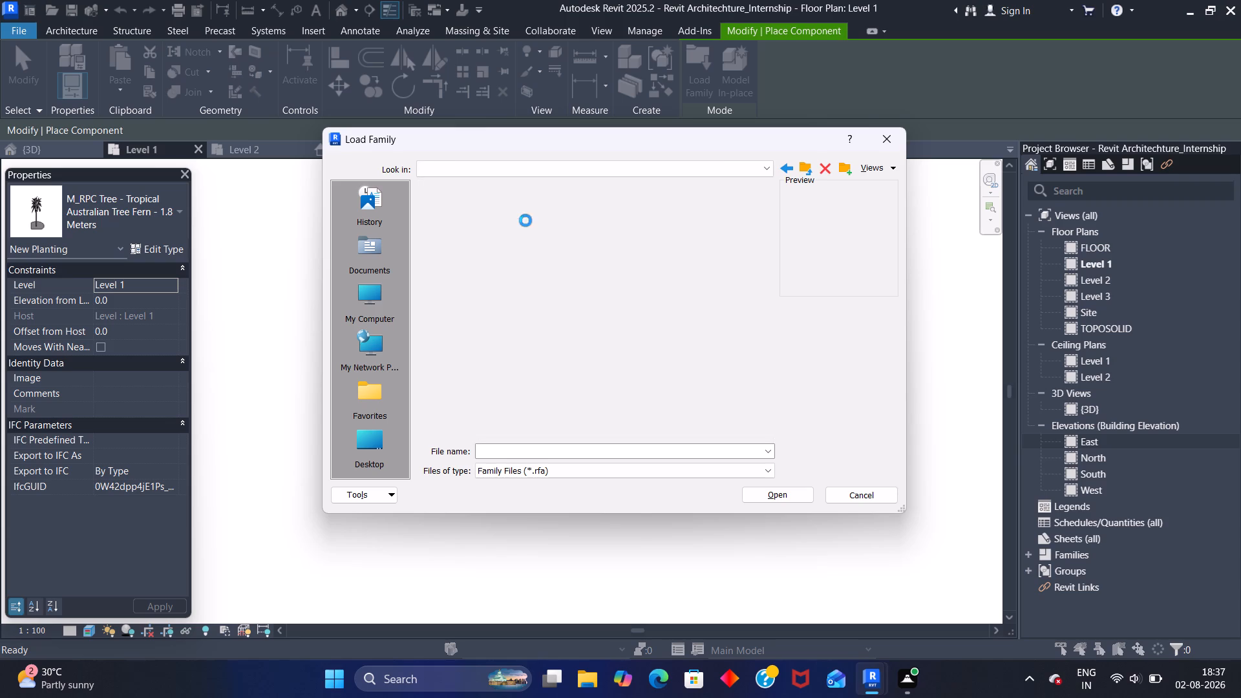
double_click(462, 217)
double_click(781, 173)
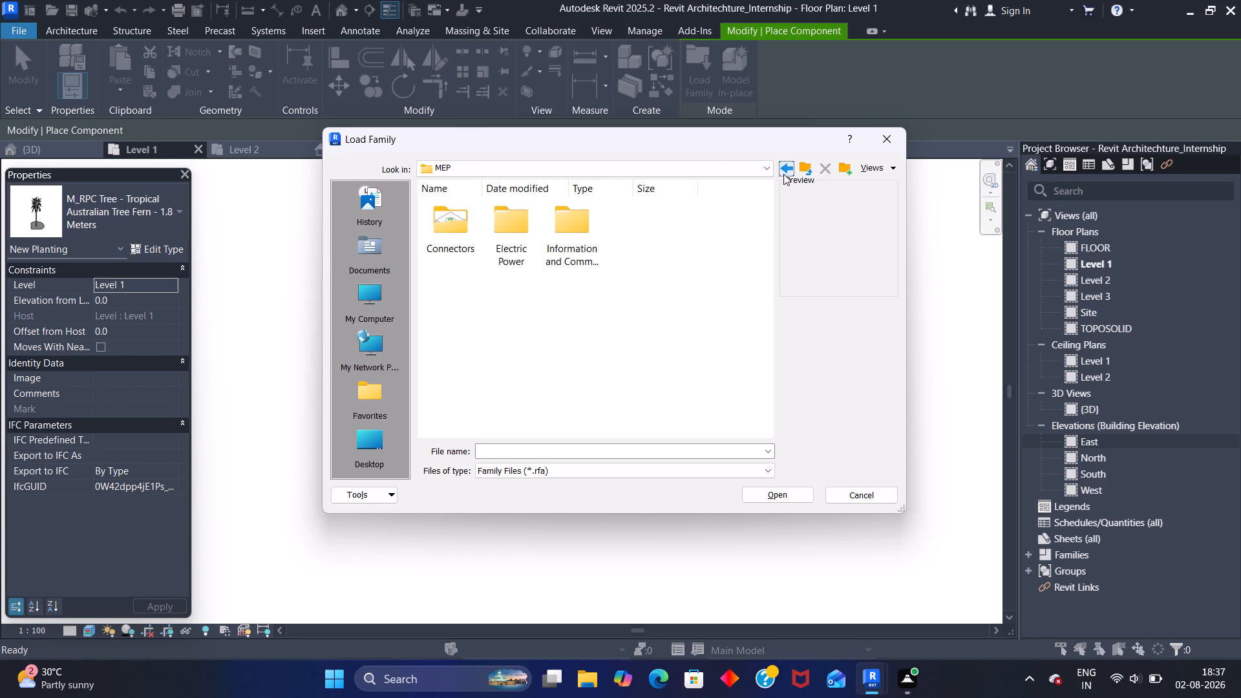
left_click(783, 174)
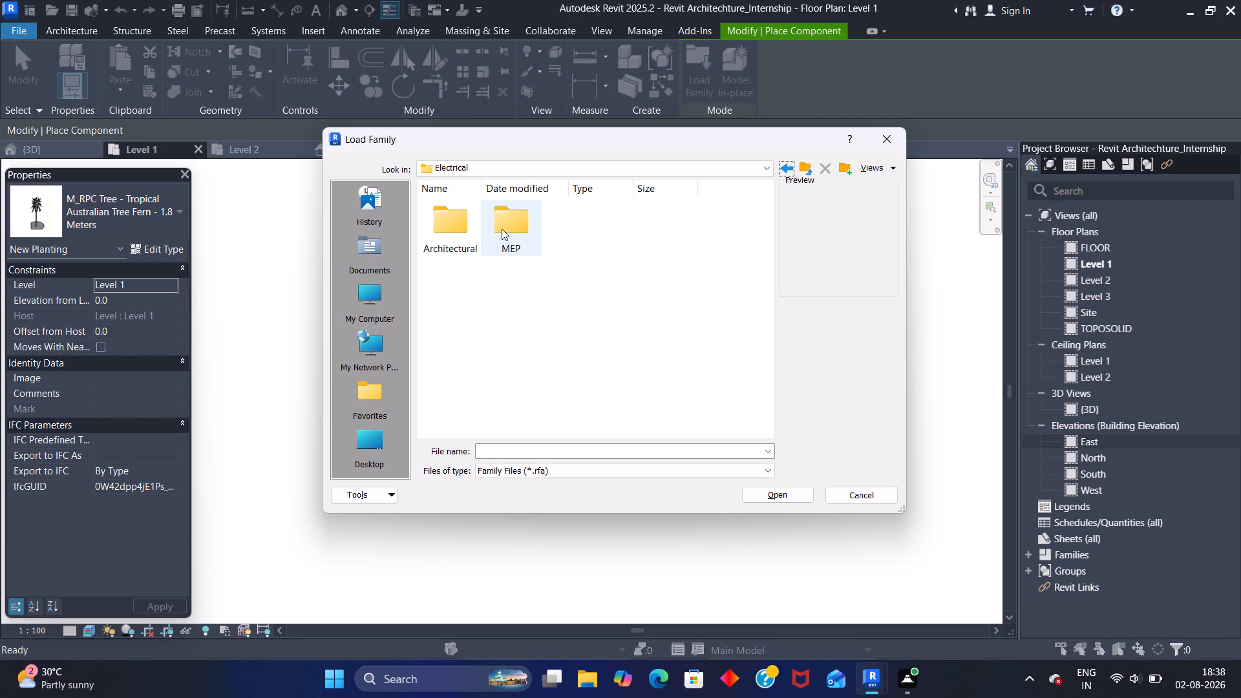
left_click(785, 169)
left_click(785, 169)
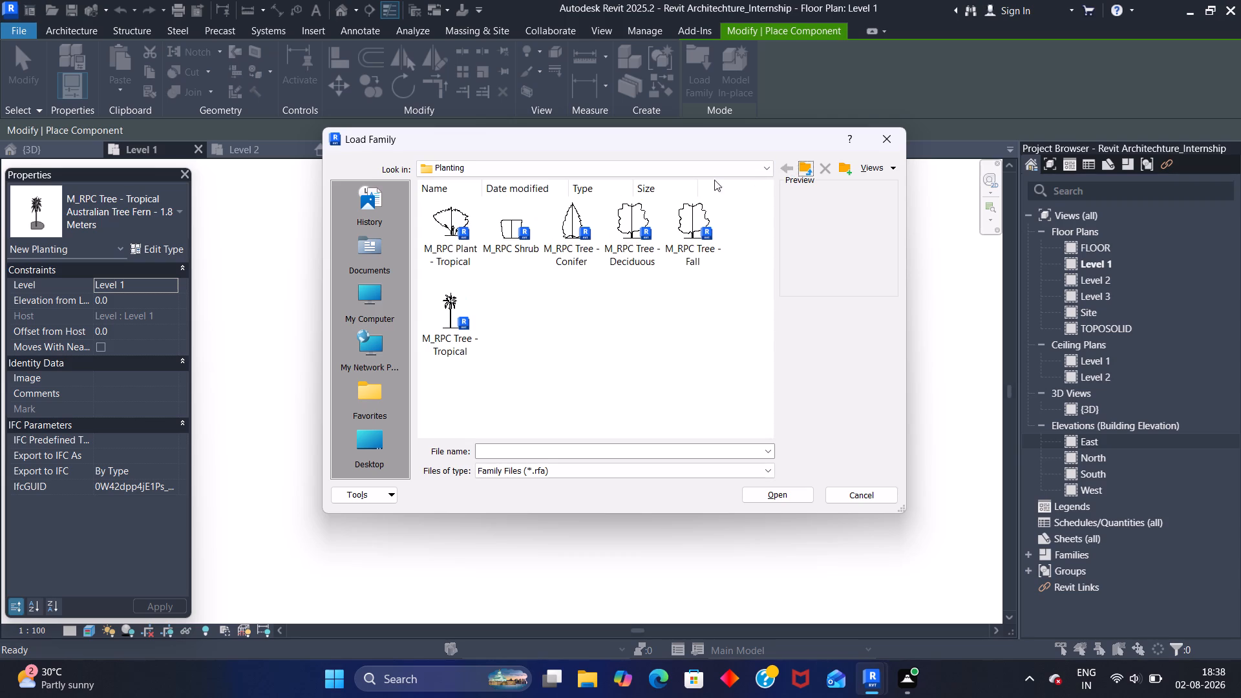
Browse the US library's category folders, including Lighting, for a suitable component family.
left_click(766, 167)
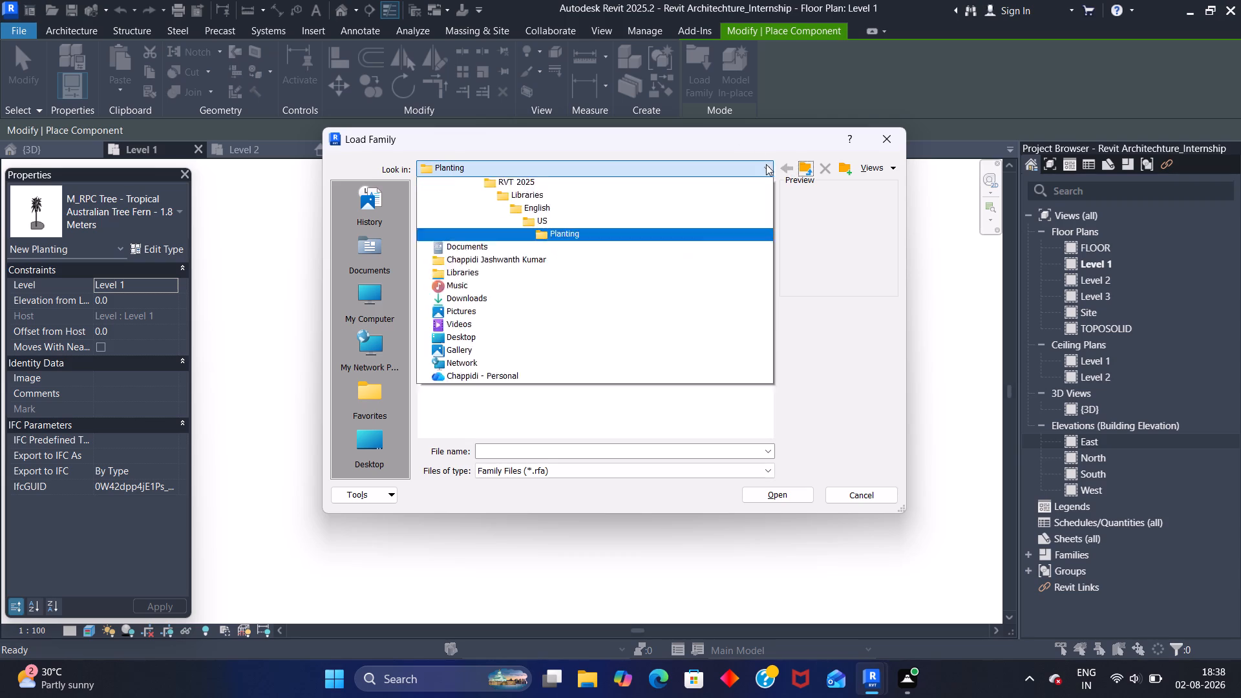
double_click(592, 286)
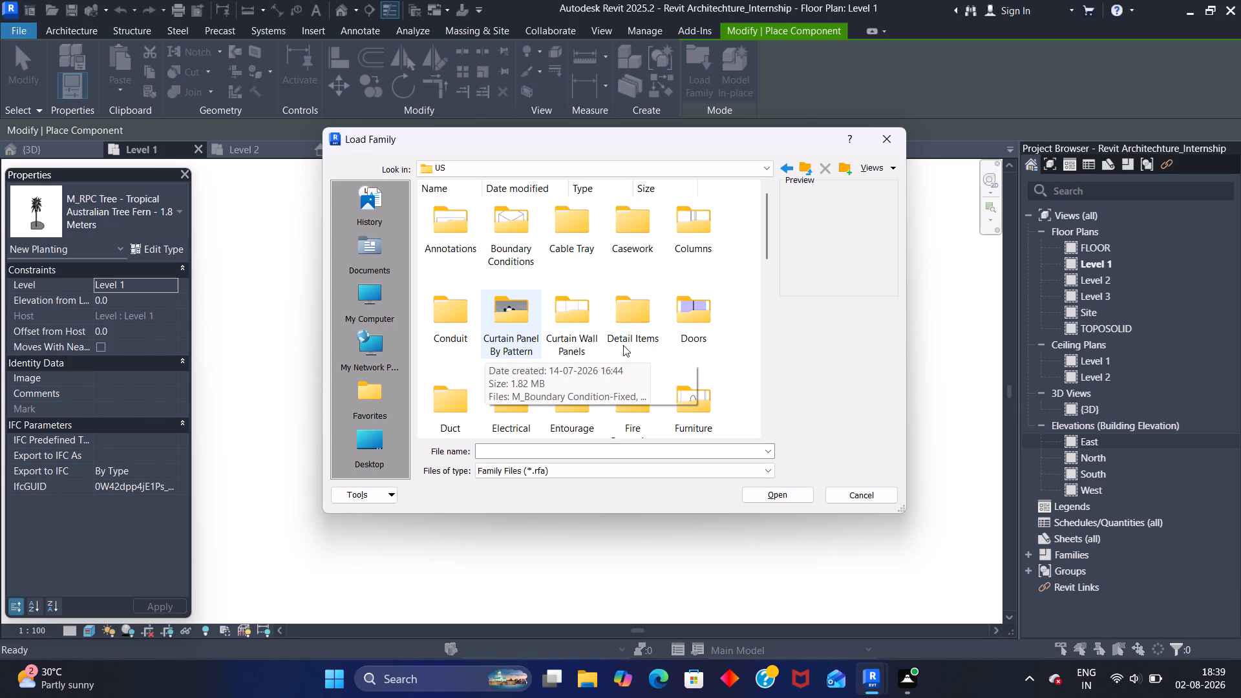
scroll(590, 334, "down", 1)
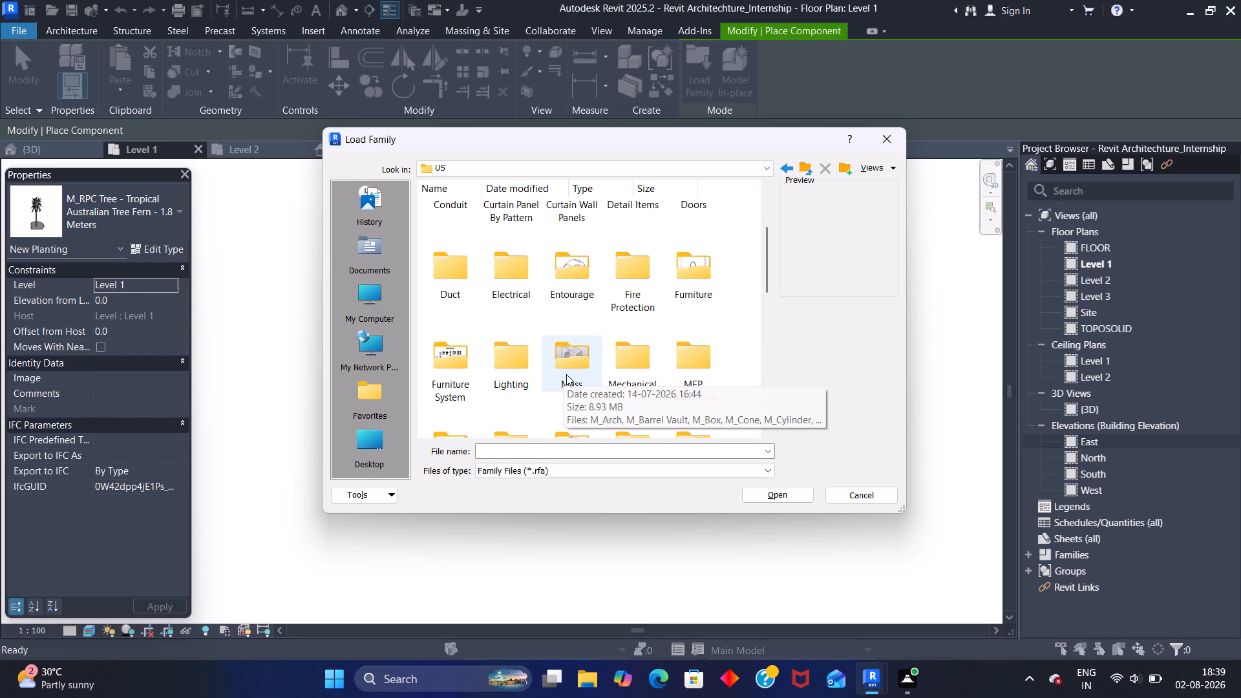
scroll(562, 374, "down", 2)
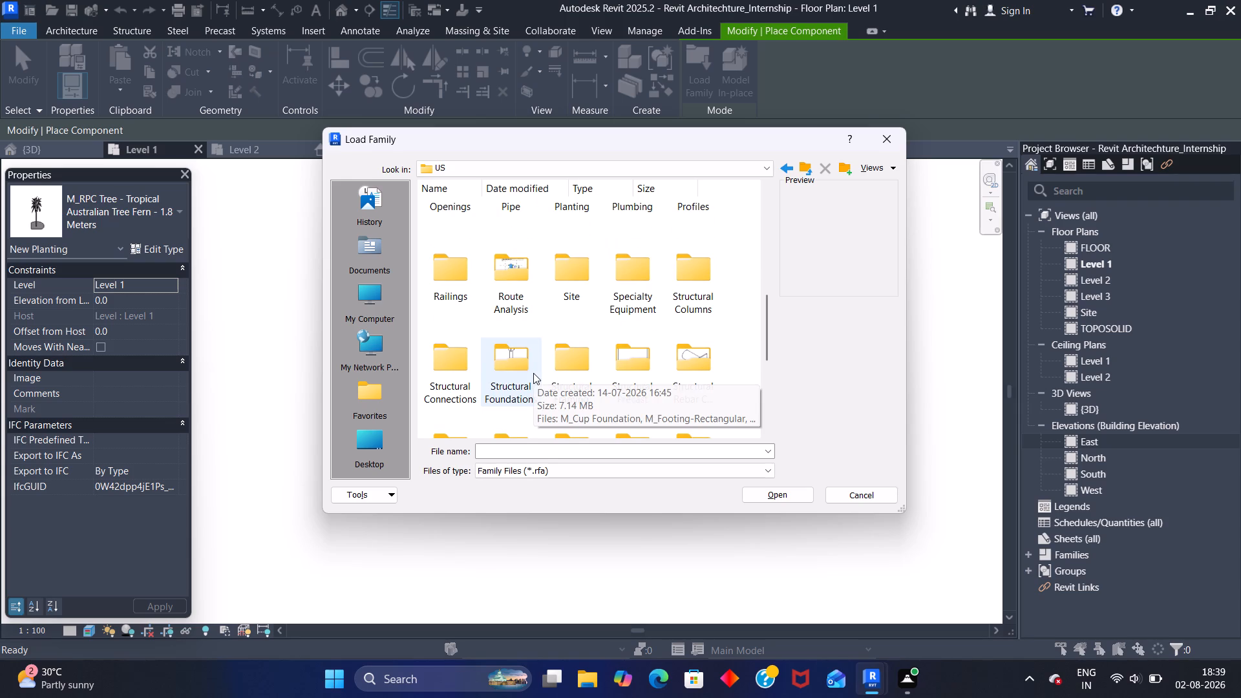
scroll(533, 373, "down", 2)
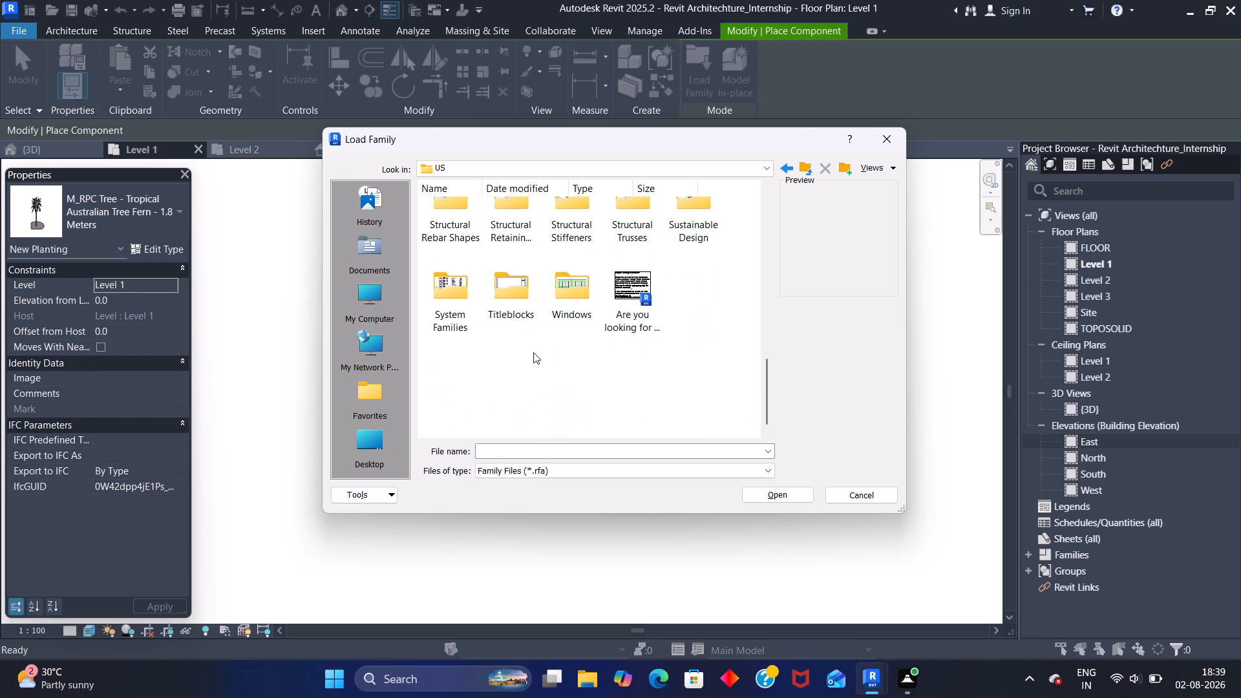
scroll(485, 313, "up", 1)
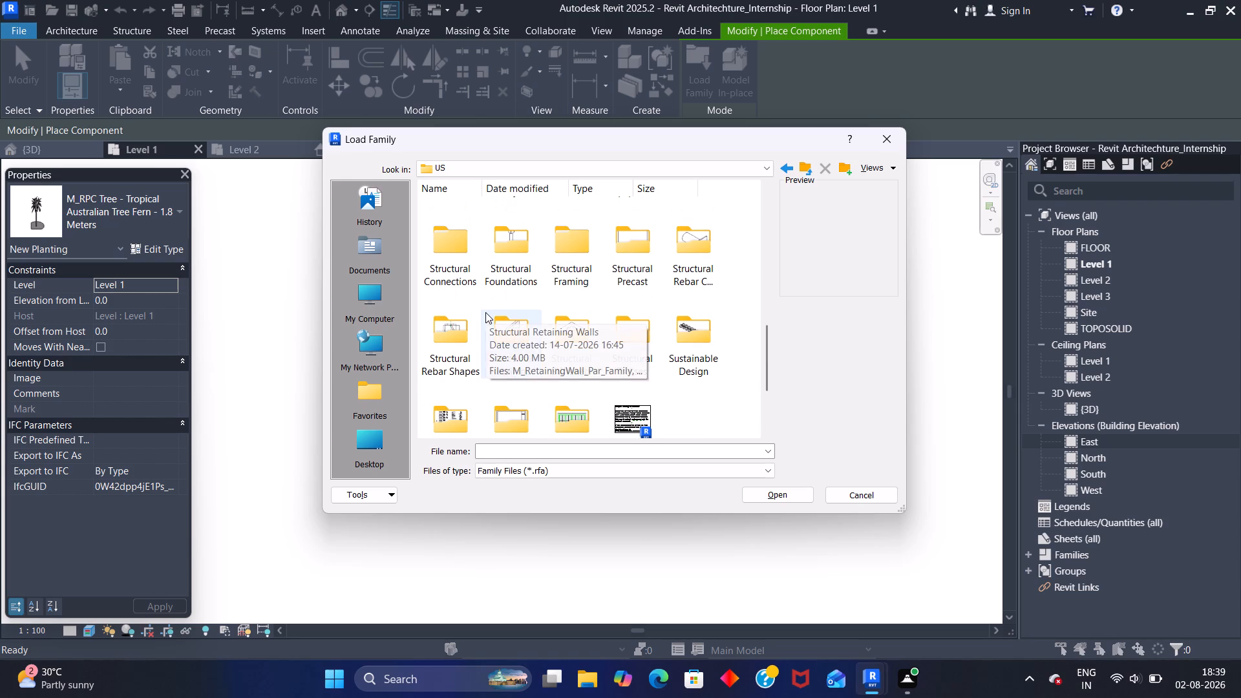
scroll(524, 306, "up", 7)
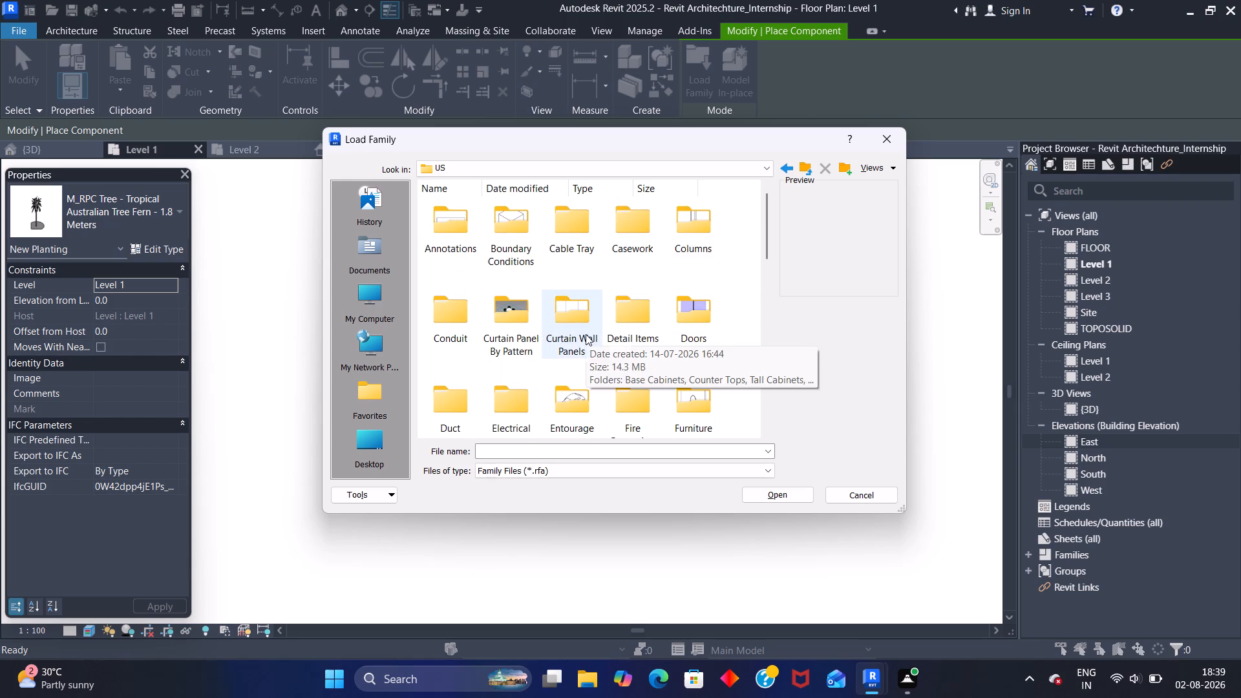
scroll(542, 340, "down", 1)
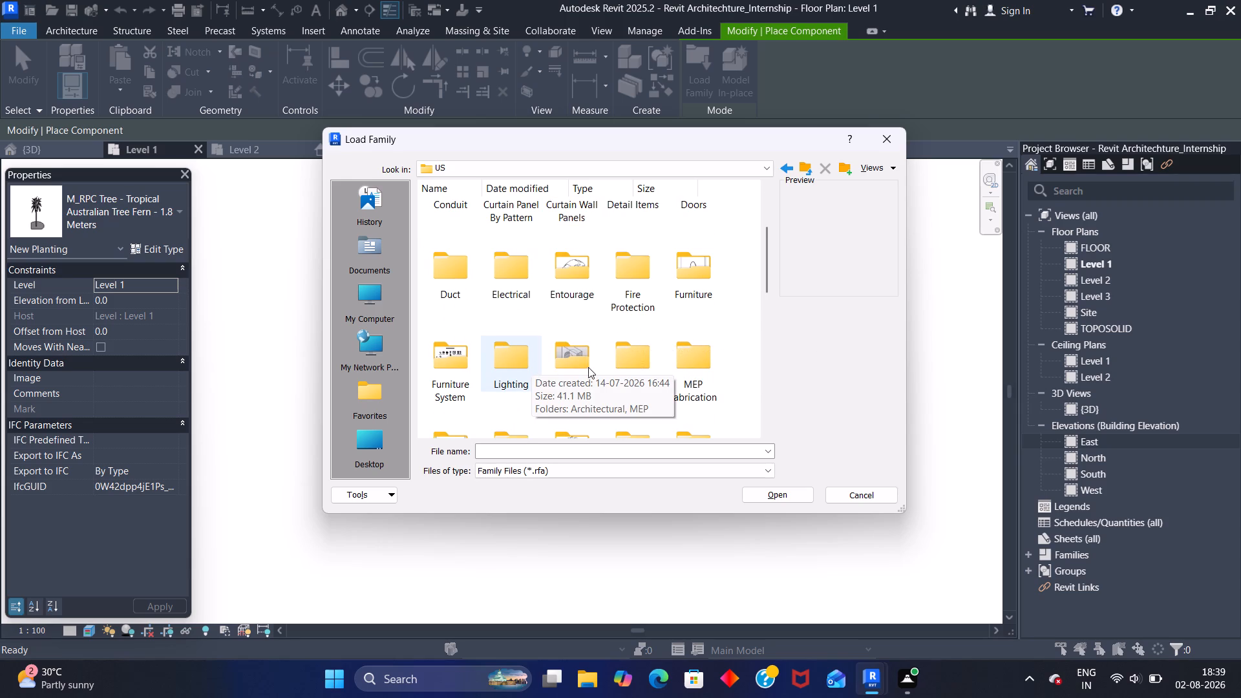
double_click(516, 376)
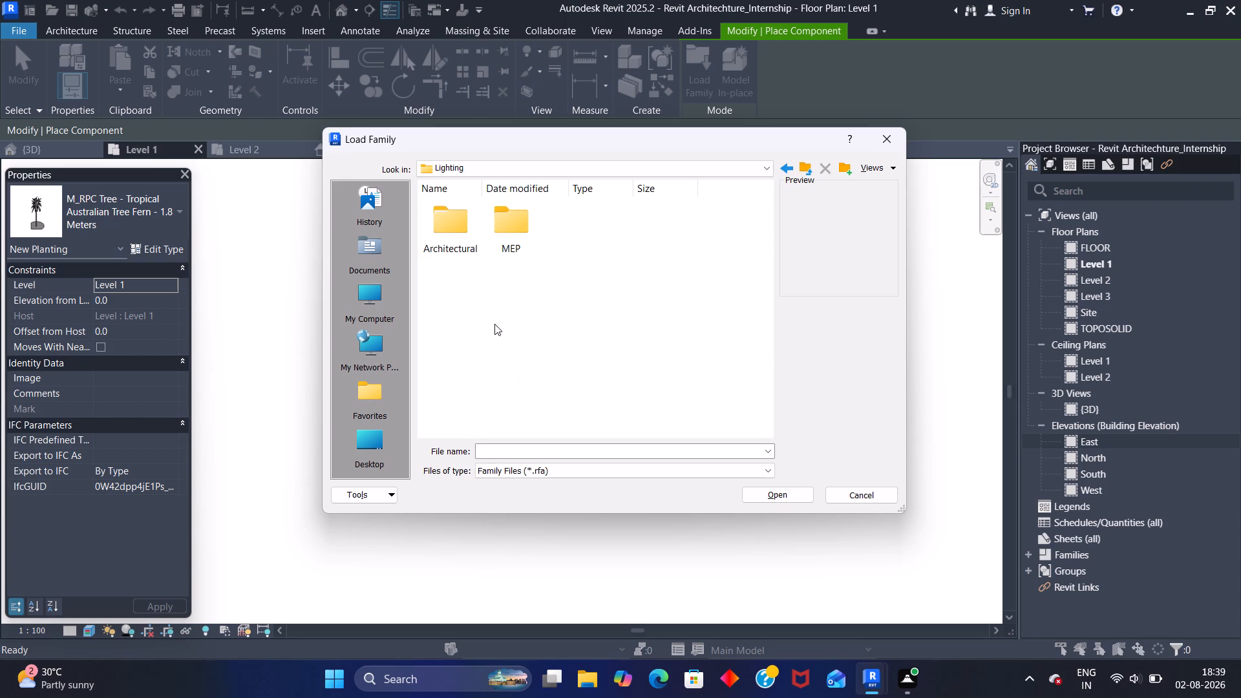
left_click(792, 166)
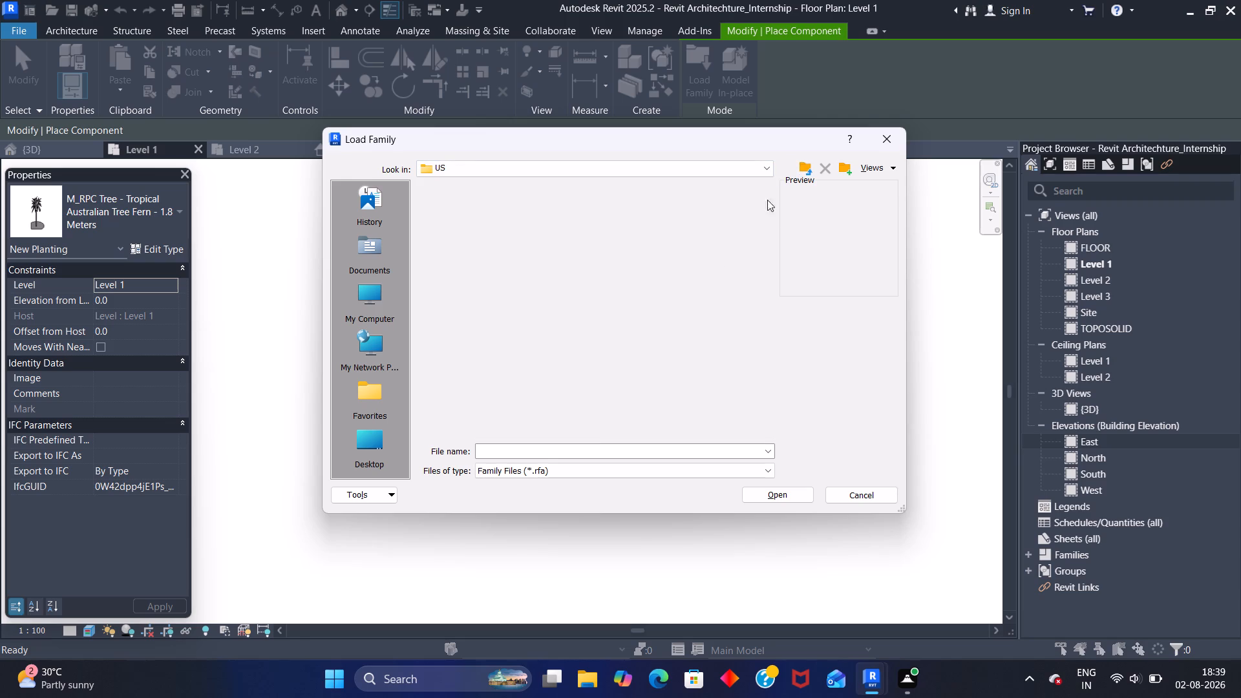
Load the M_Electrical Panel family from the US library's Electrical, Architectural, Electrical Power, Distribution folder without saving the project.
scroll(615, 354, "down", 1)
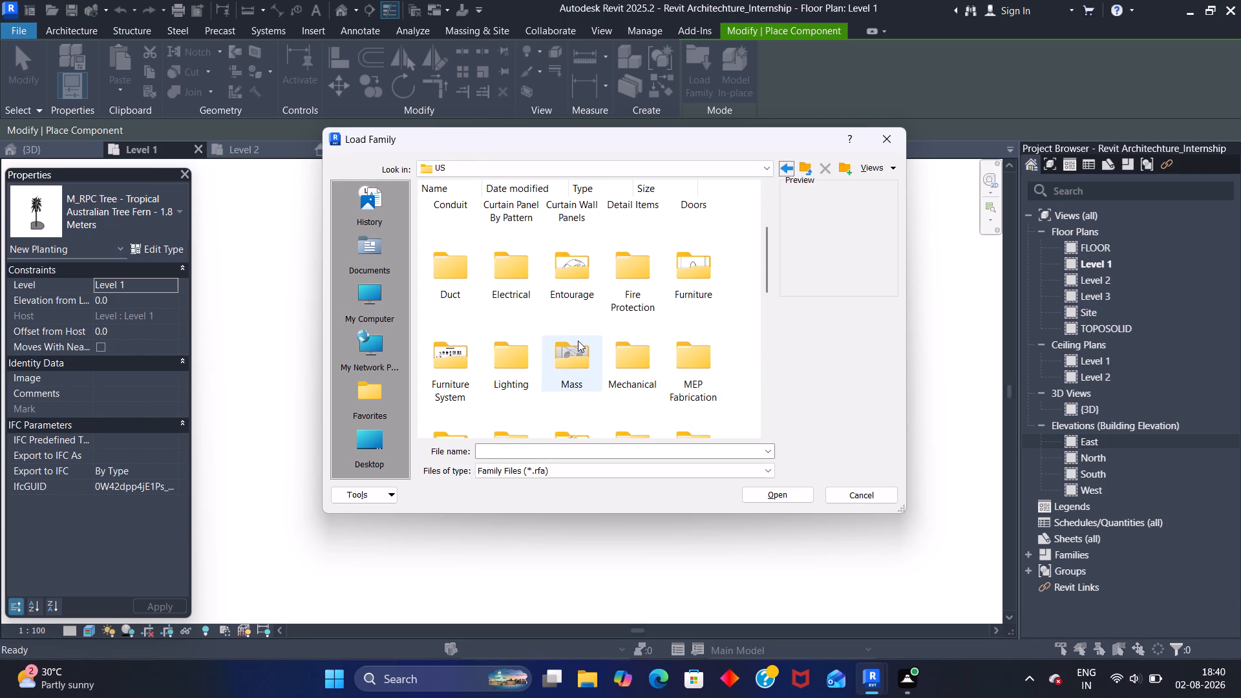
left_click_drag(524, 280, 516, 271)
left_click(515, 268)
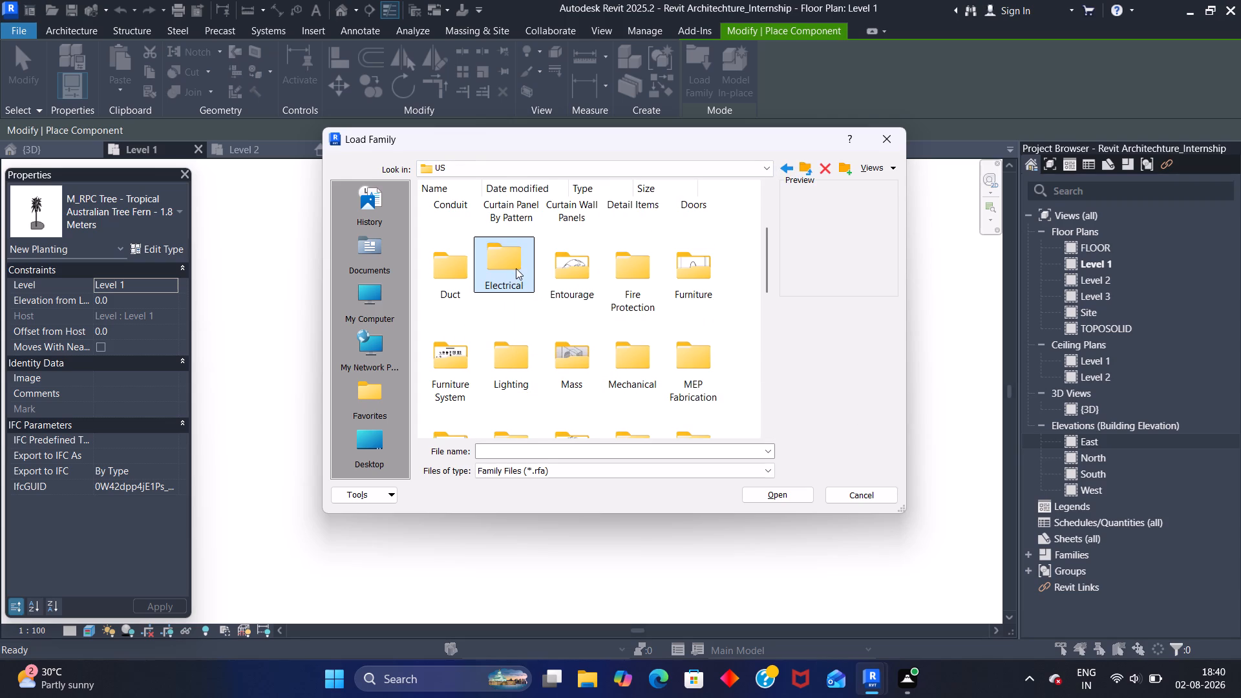
double_click(513, 269)
double_click(514, 253)
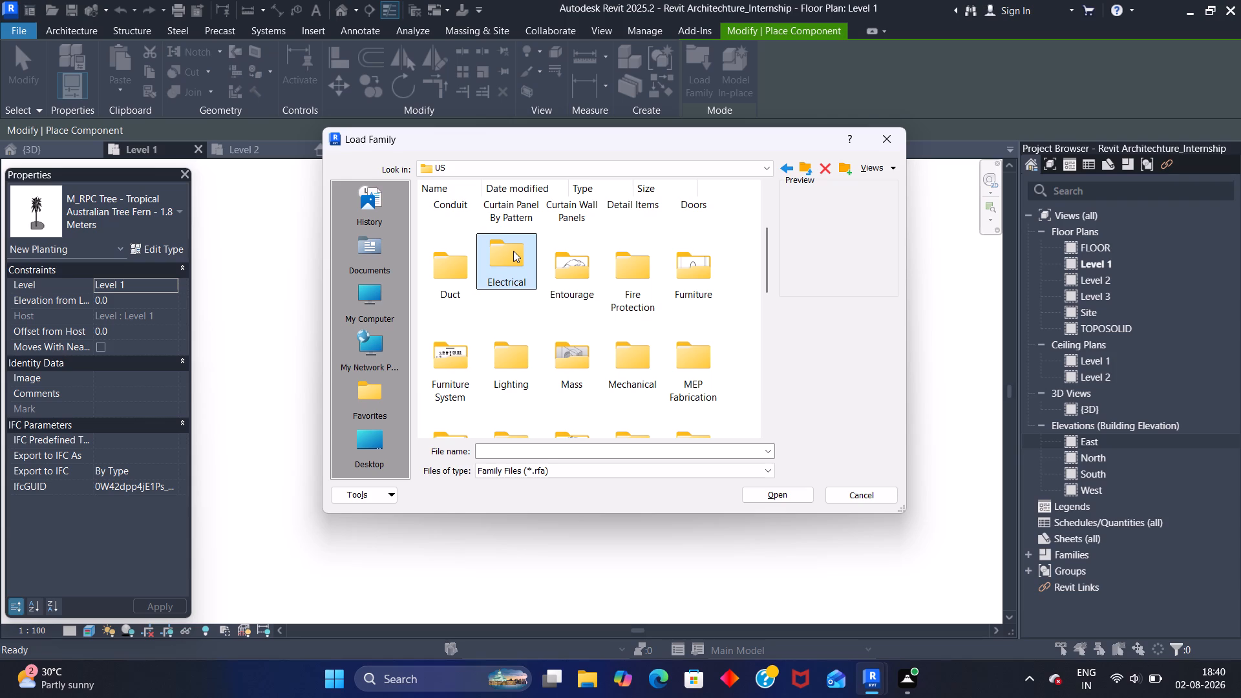
double_click(518, 257)
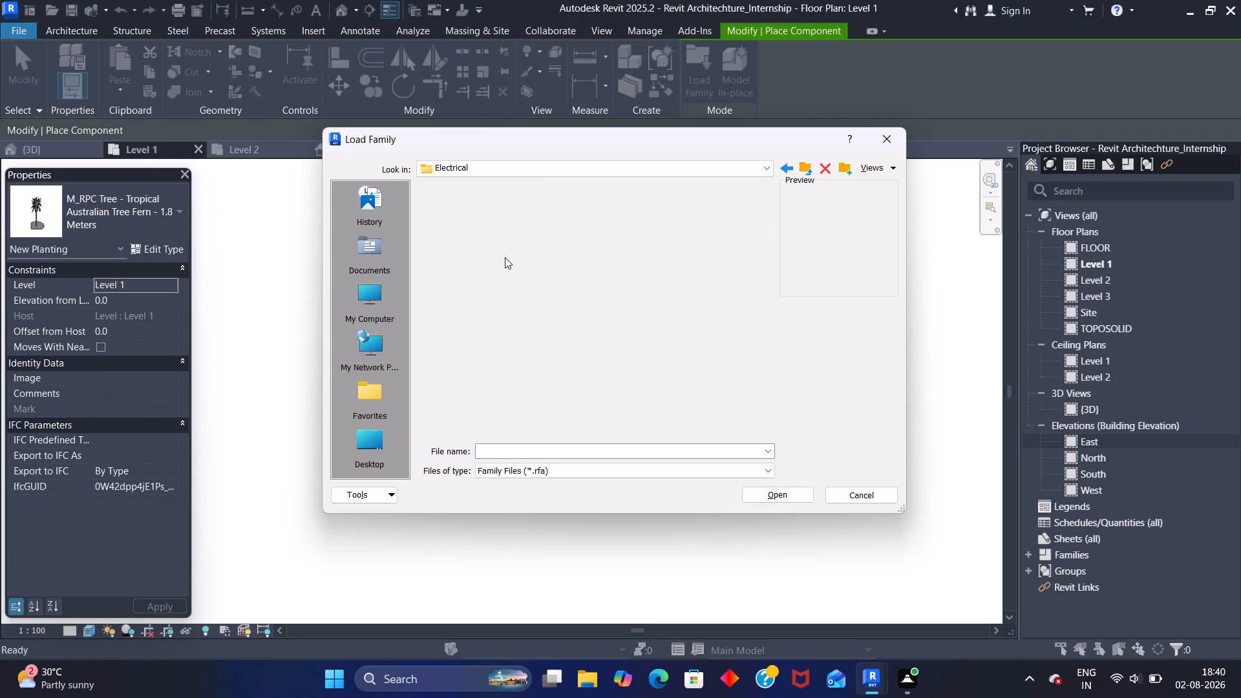
left_click_drag(452, 220, 455, 214)
left_click(456, 212)
double_click(458, 218)
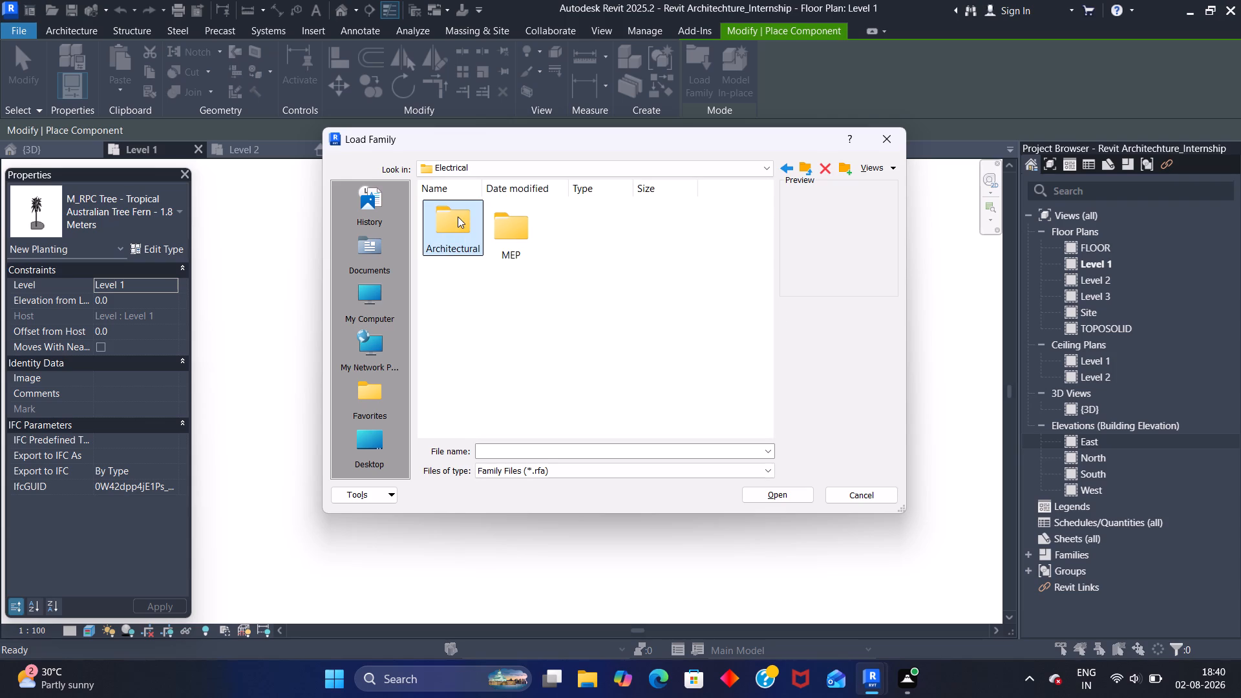
double_click(456, 218)
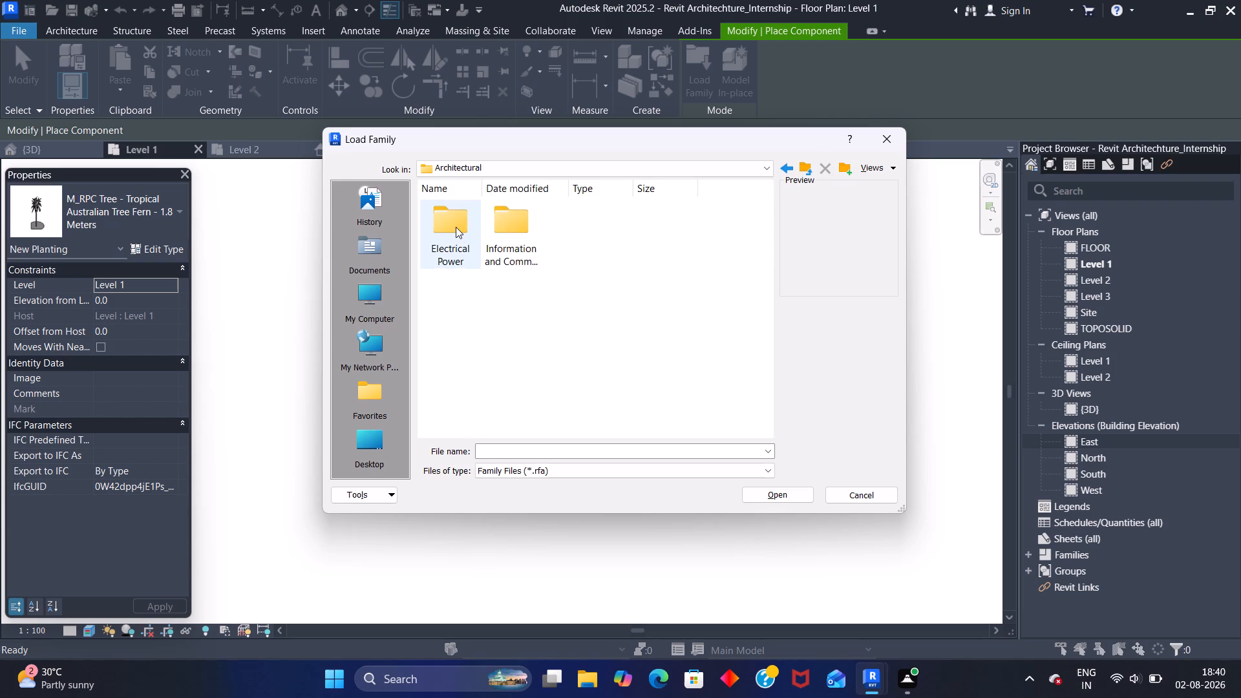
double_click(456, 227)
double_click(463, 227)
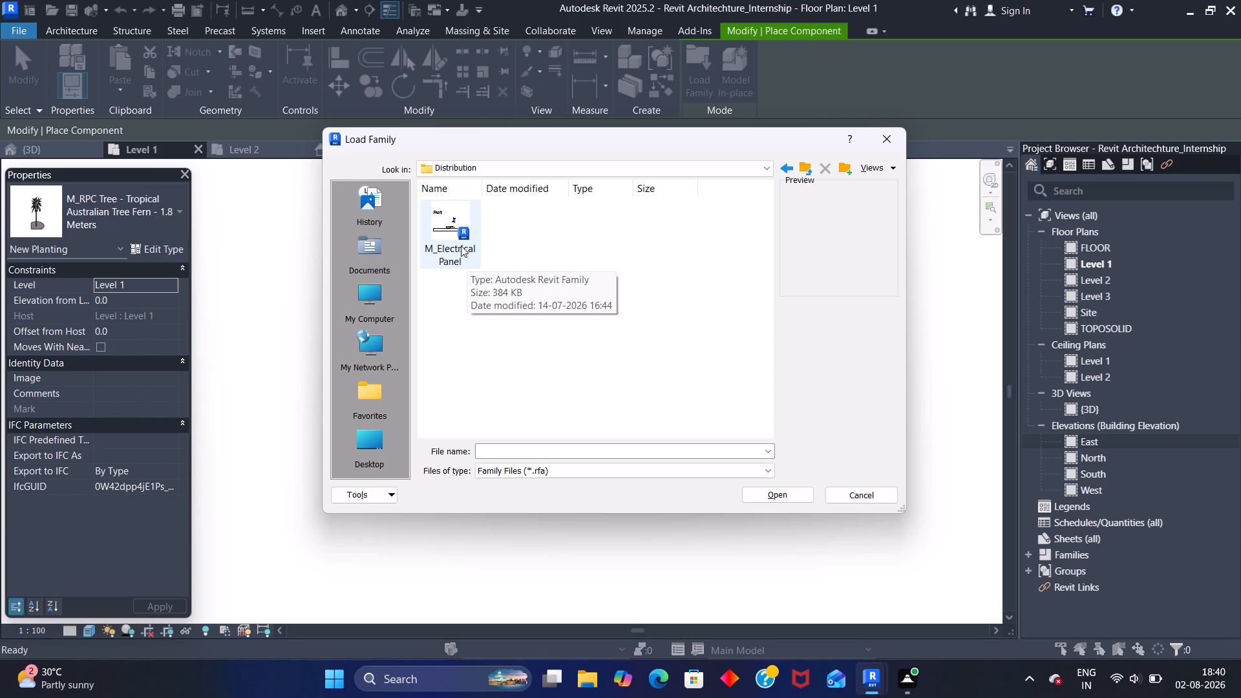
double_click(443, 238)
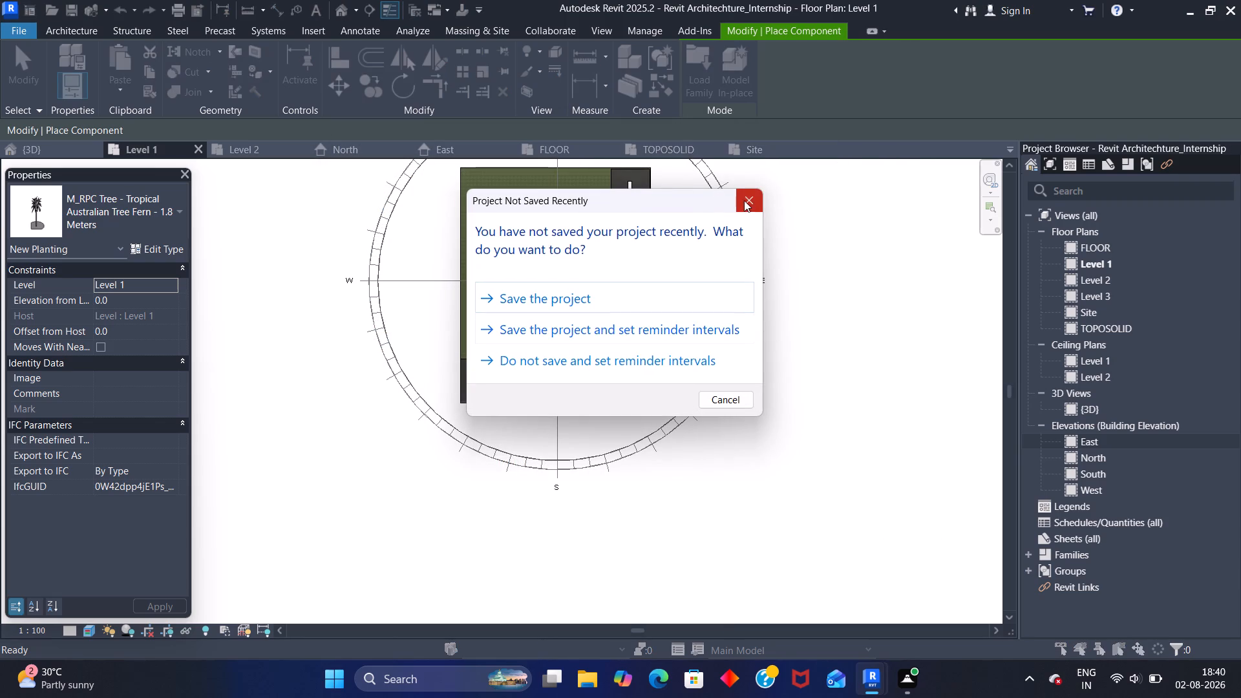
left_click(744, 200)
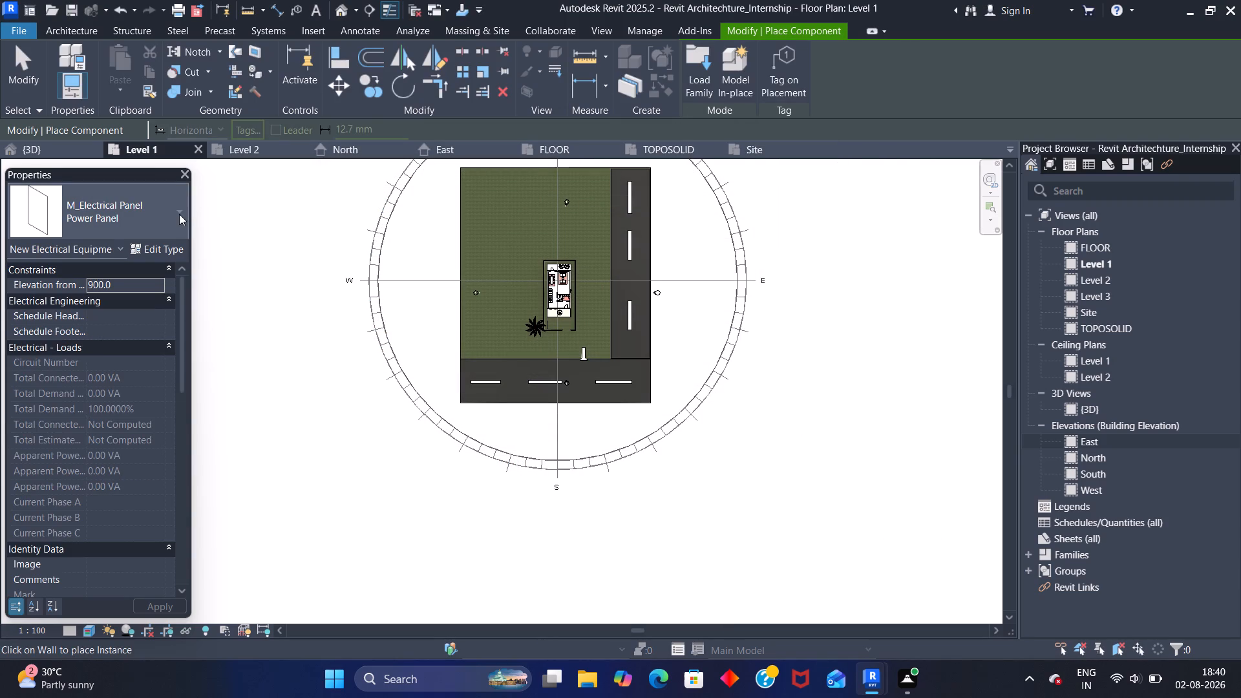
Look through the loaded component types, from the M_Electrical Panel down to M_TV - Flat Screen, for a suitable item.
left_click(178, 209)
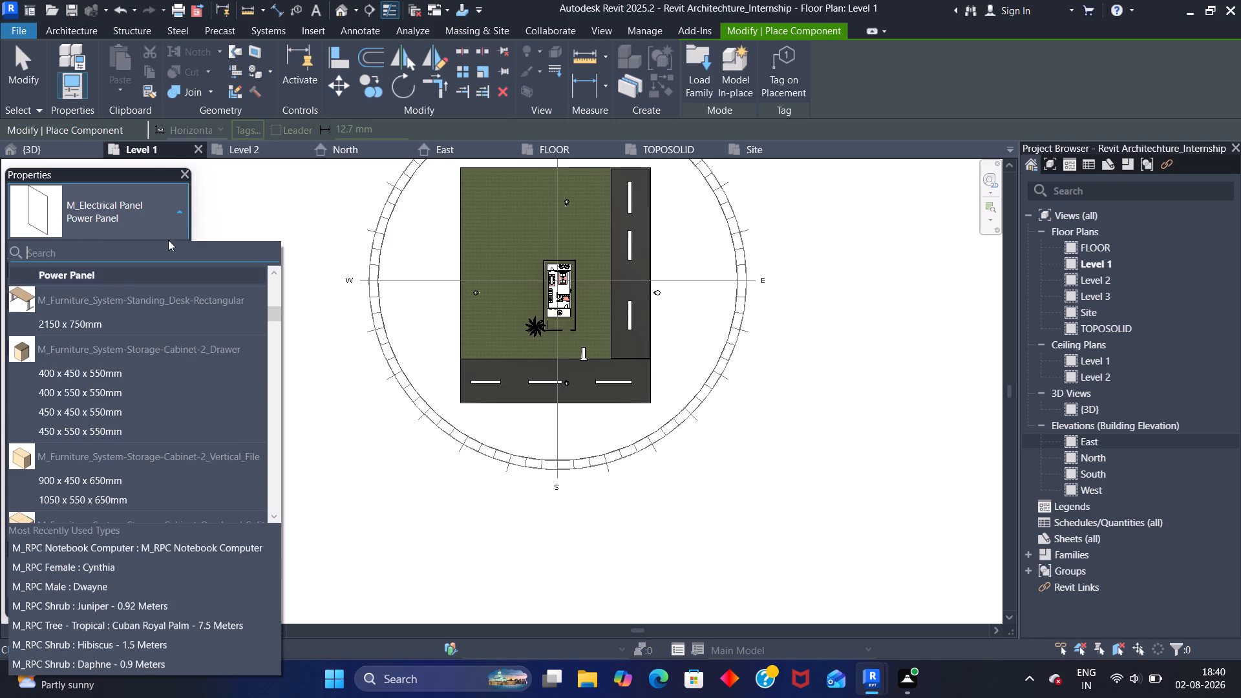
scroll(119, 373, "down", 7)
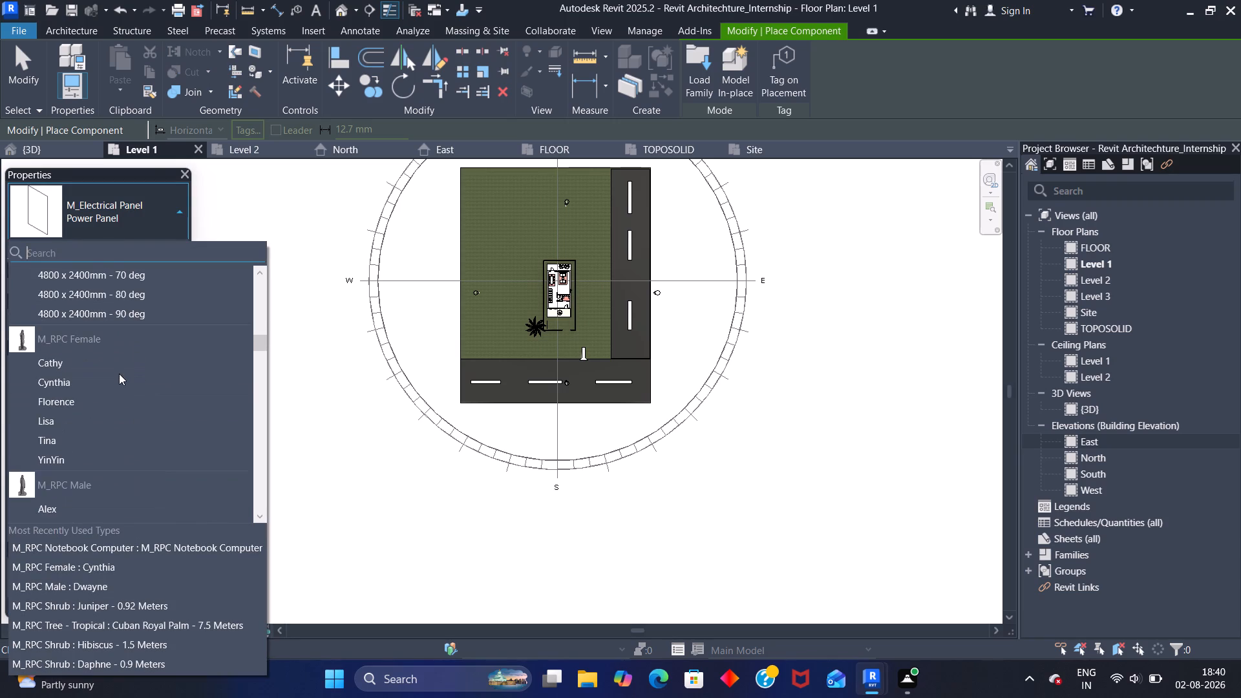
scroll(81, 443, "down", 3)
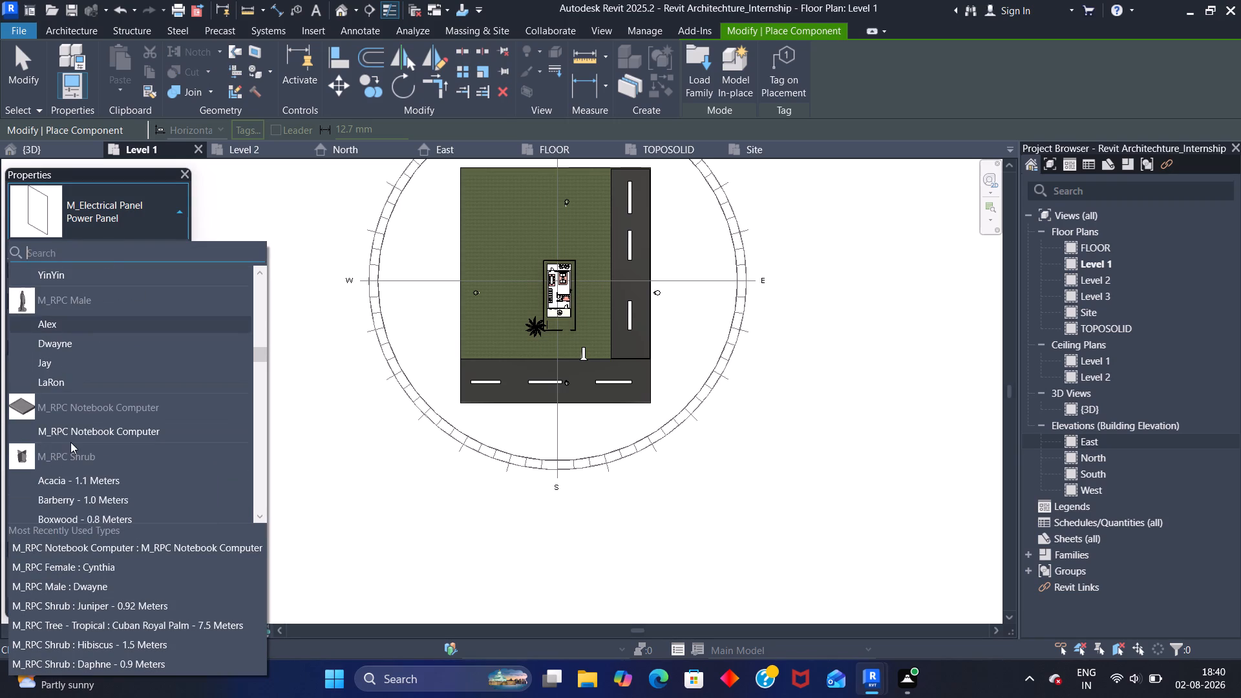
scroll(62, 430, "down", 2)
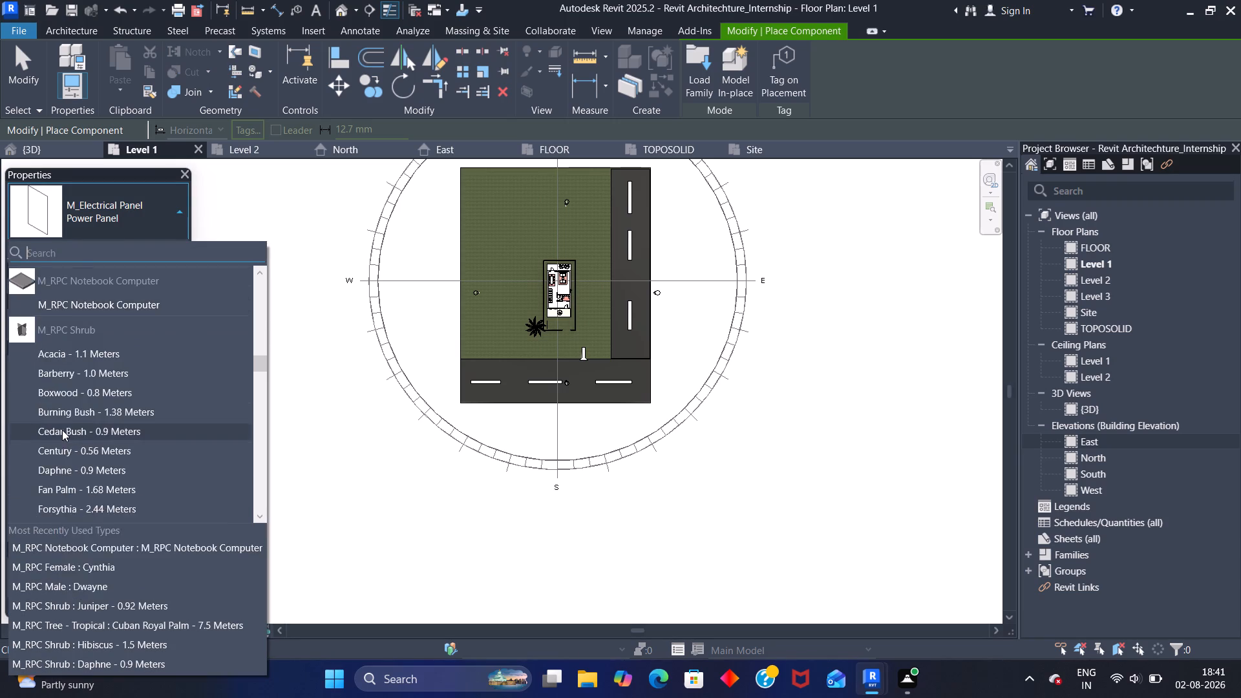
scroll(62, 430, "down", 10)
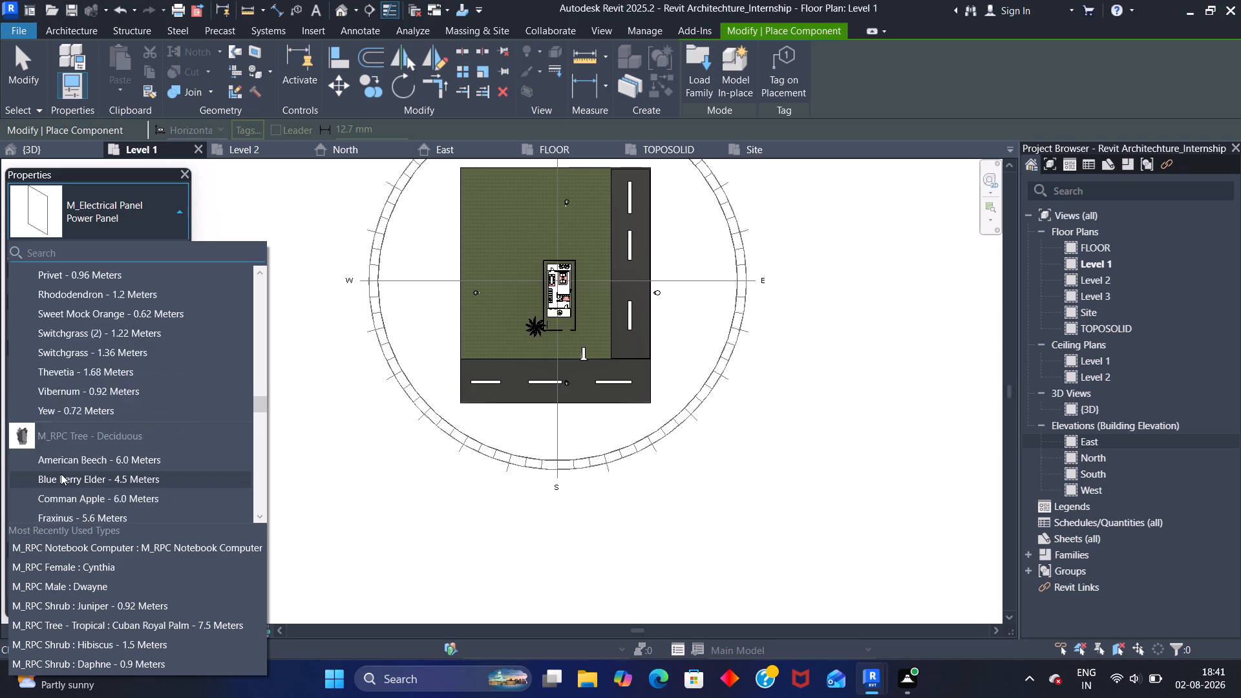
scroll(61, 474, "down", 9)
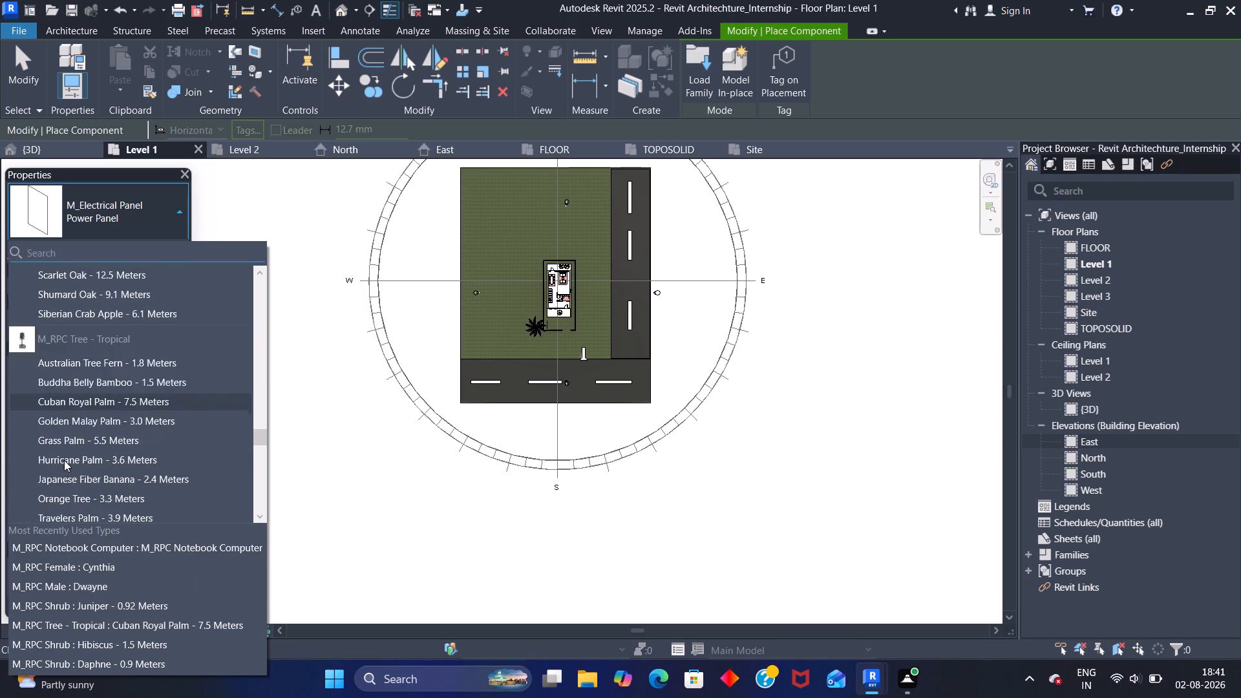
scroll(64, 460, "down", 9)
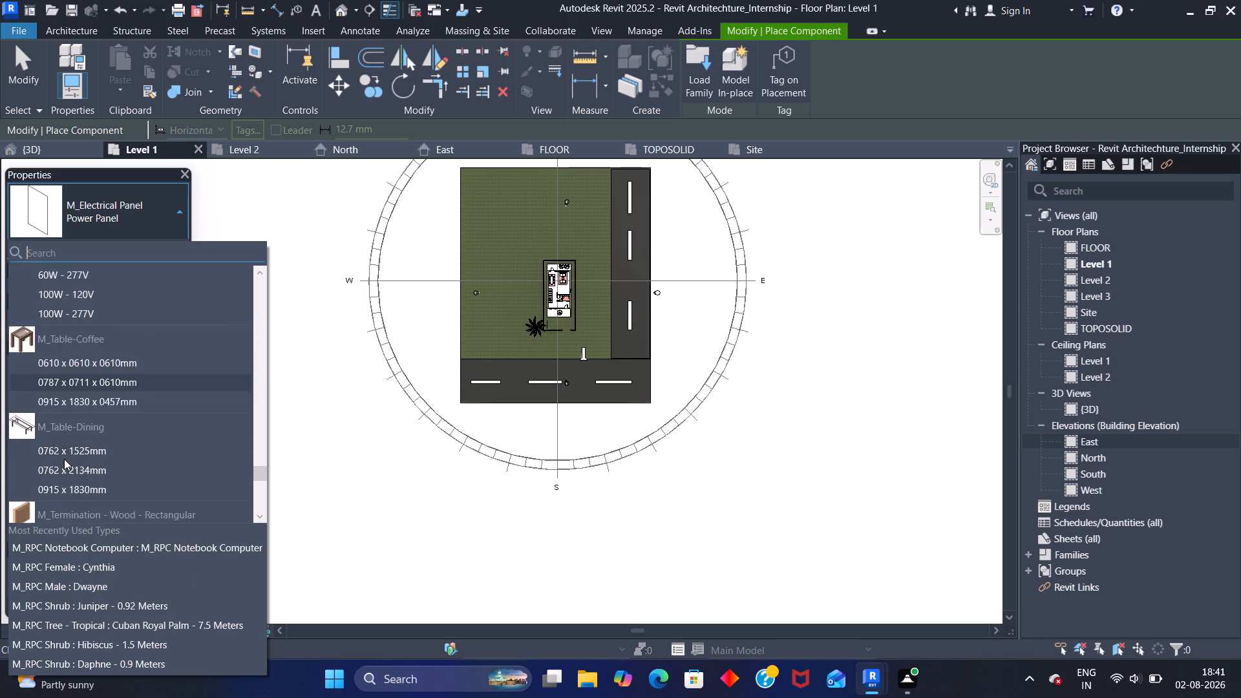
scroll(64, 459, "down", 6)
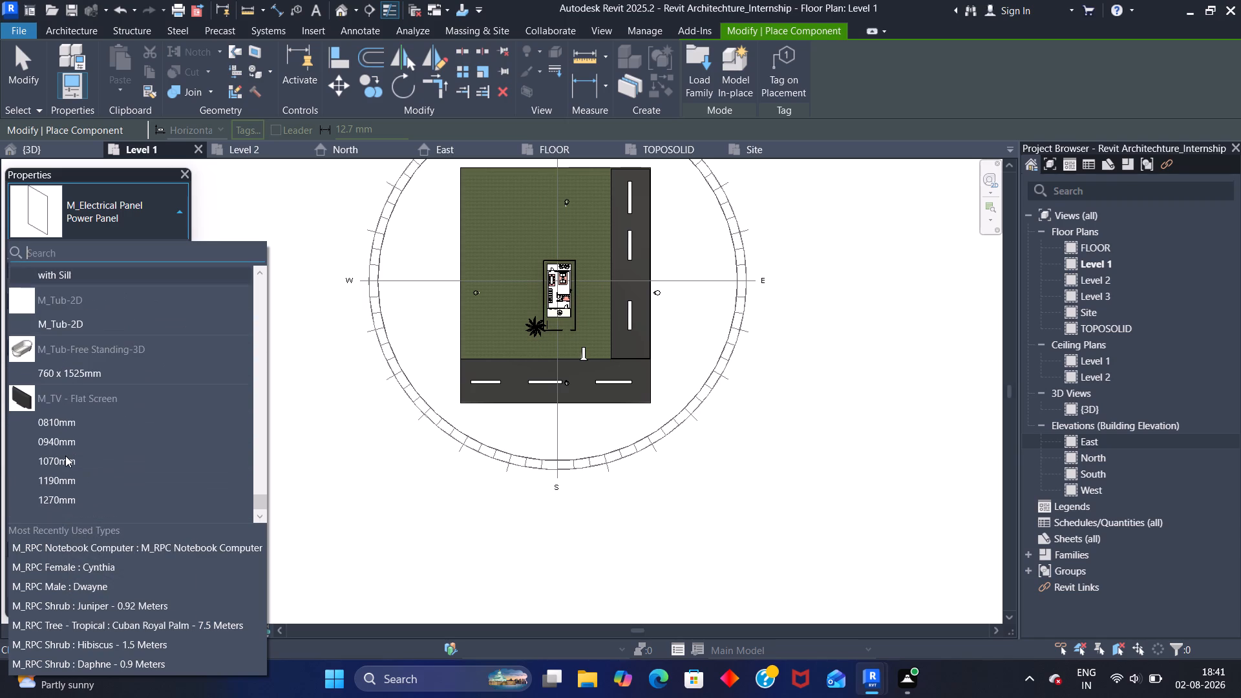
scroll(65, 456, "down", 5)
left_click(258, 221)
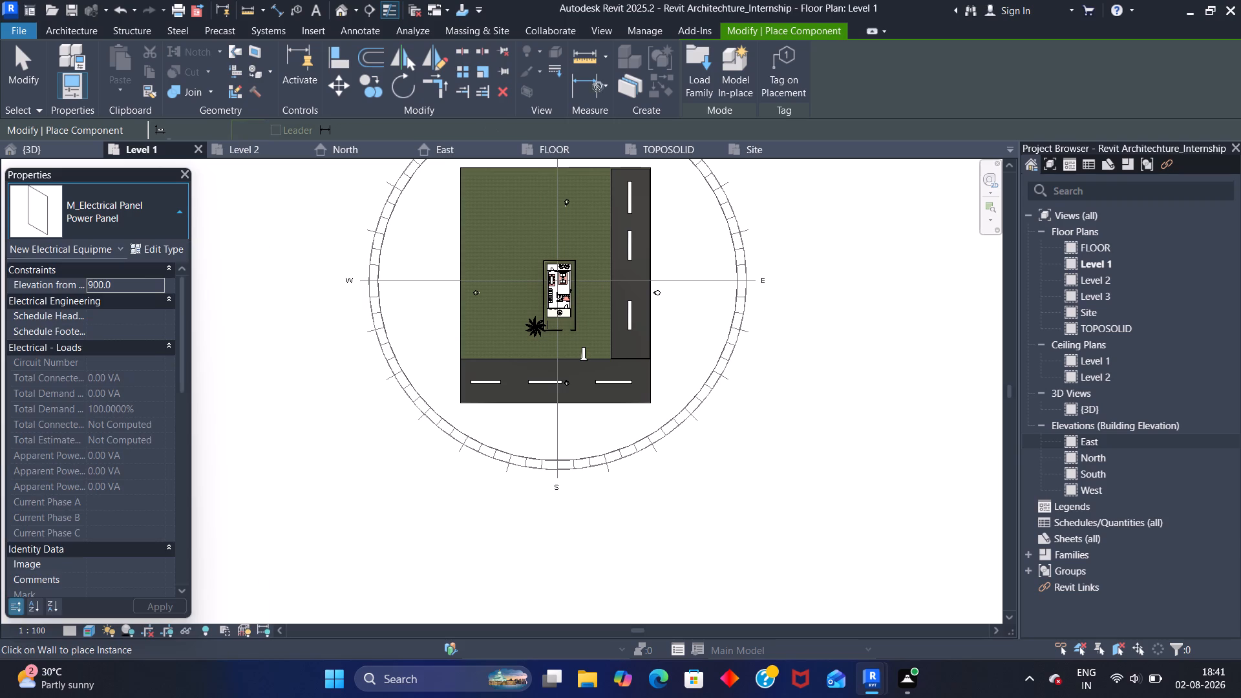
left_click(692, 72)
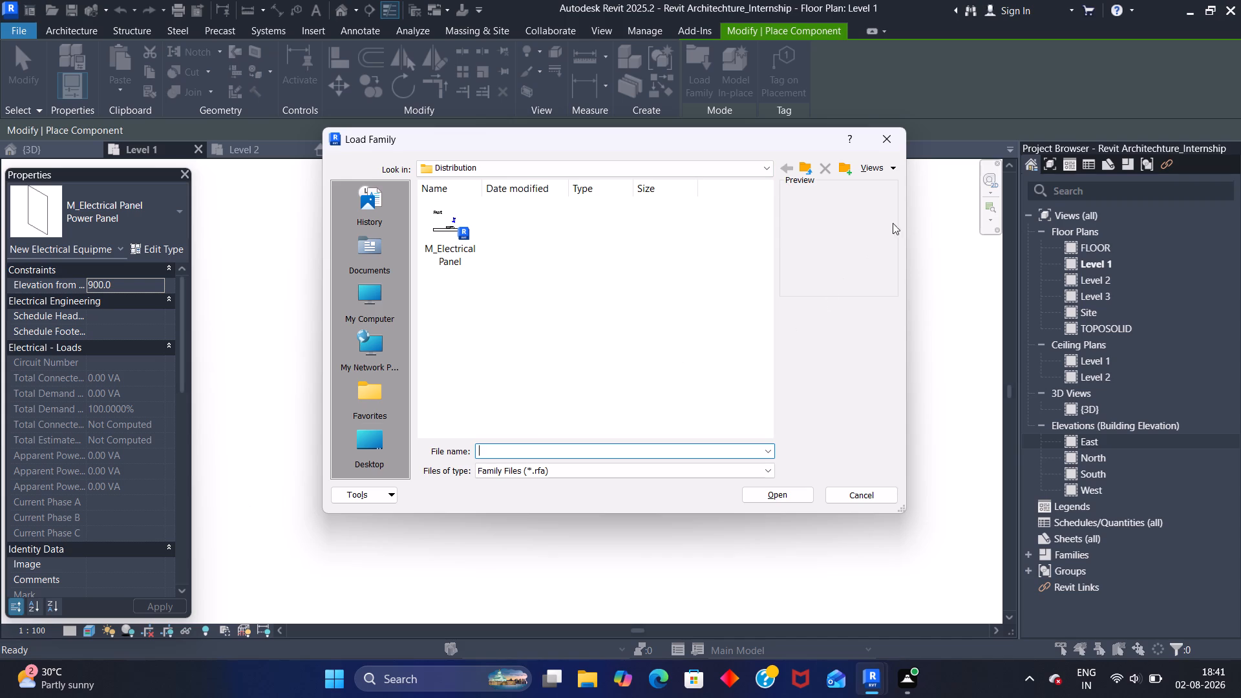
left_click(880, 141)
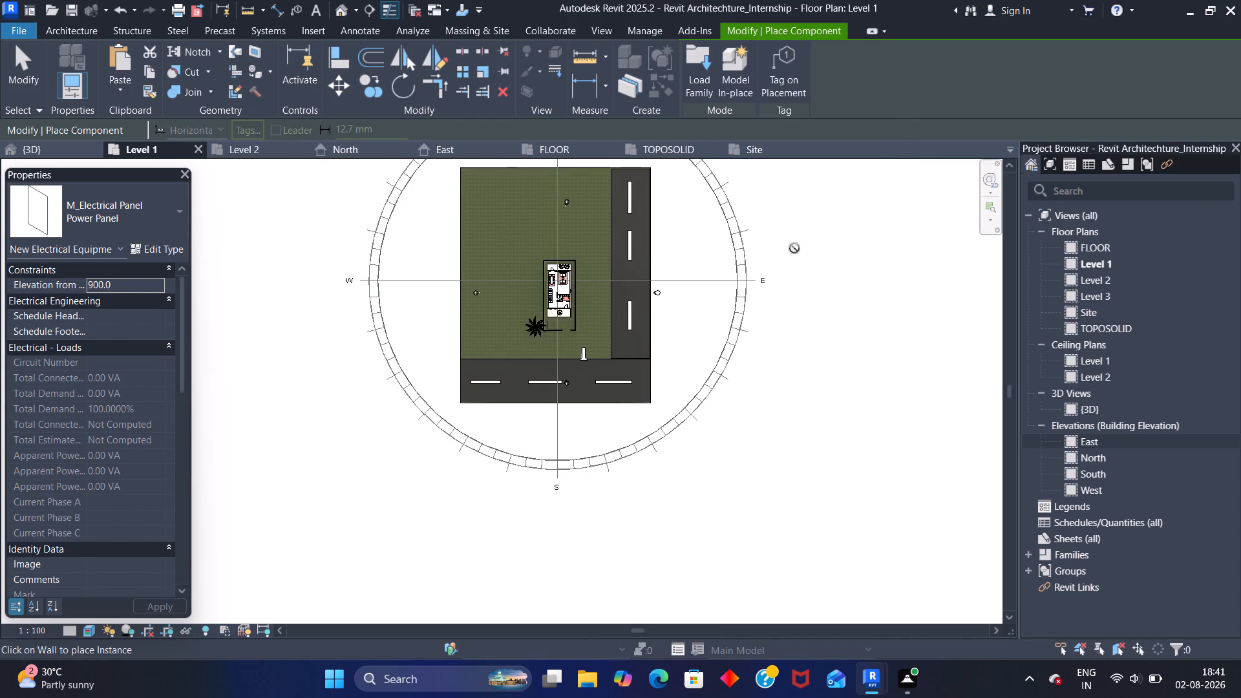
Inspect the Level 1 plan and the 3D house for a wall to host the Power Panel, ending component placement without placing it.
middle_click_drag(794, 248, 768, 313)
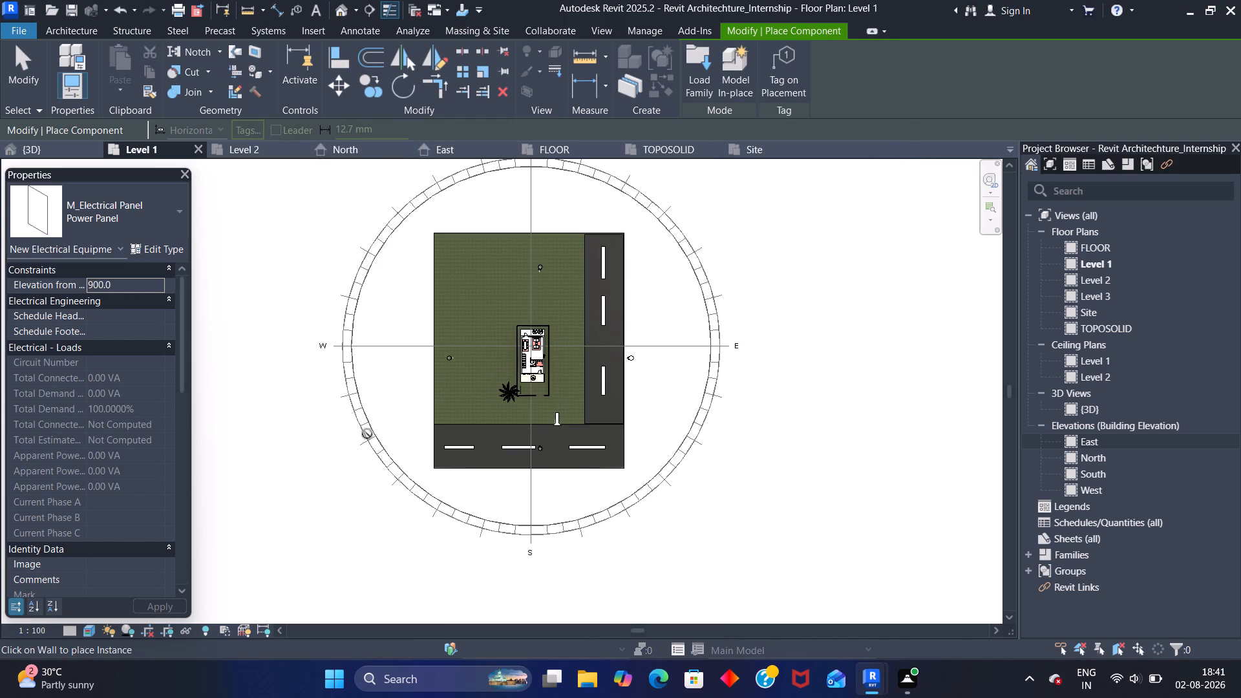
scroll(551, 453, "up", 4)
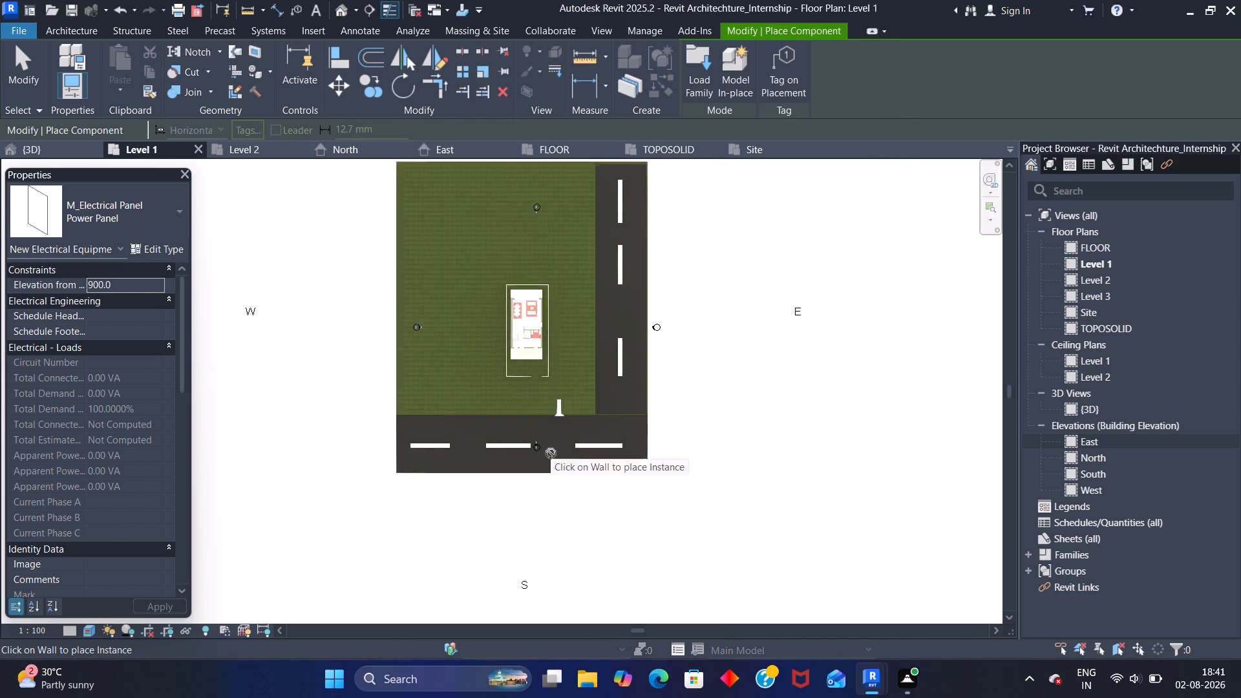
scroll(551, 453, "up", 3)
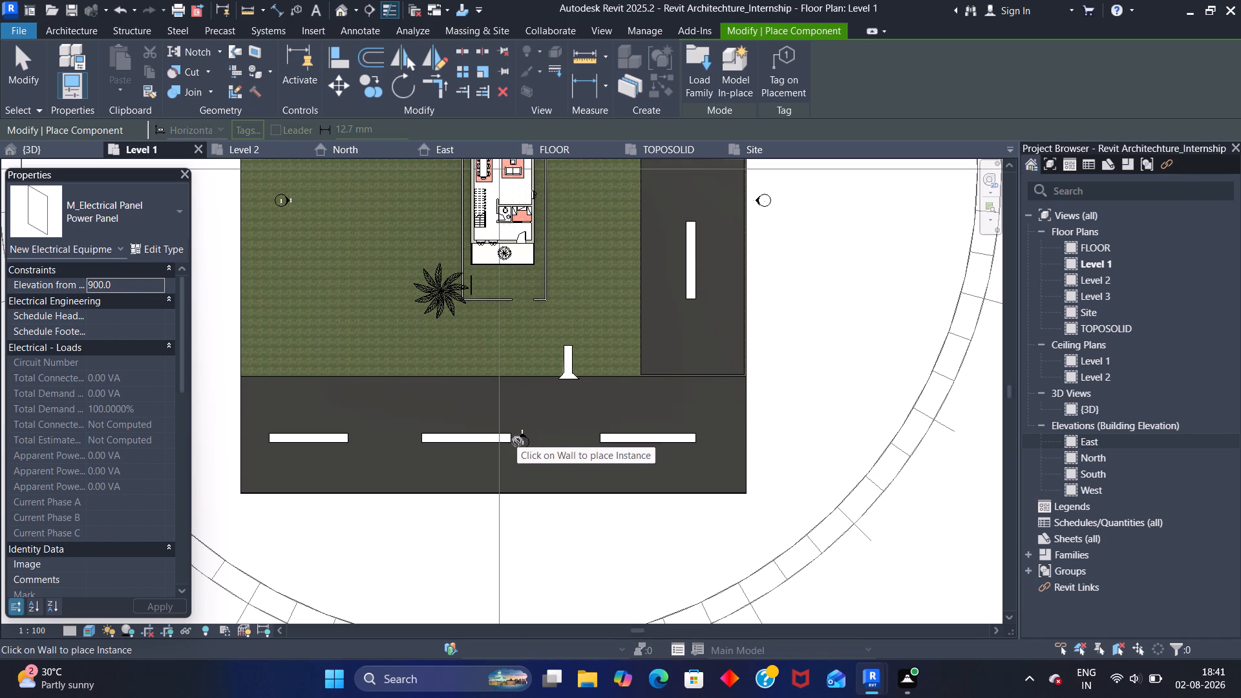
scroll(525, 554, "down", 2)
scroll(684, 555, "down", 1)
scroll(754, 542, "down", 2)
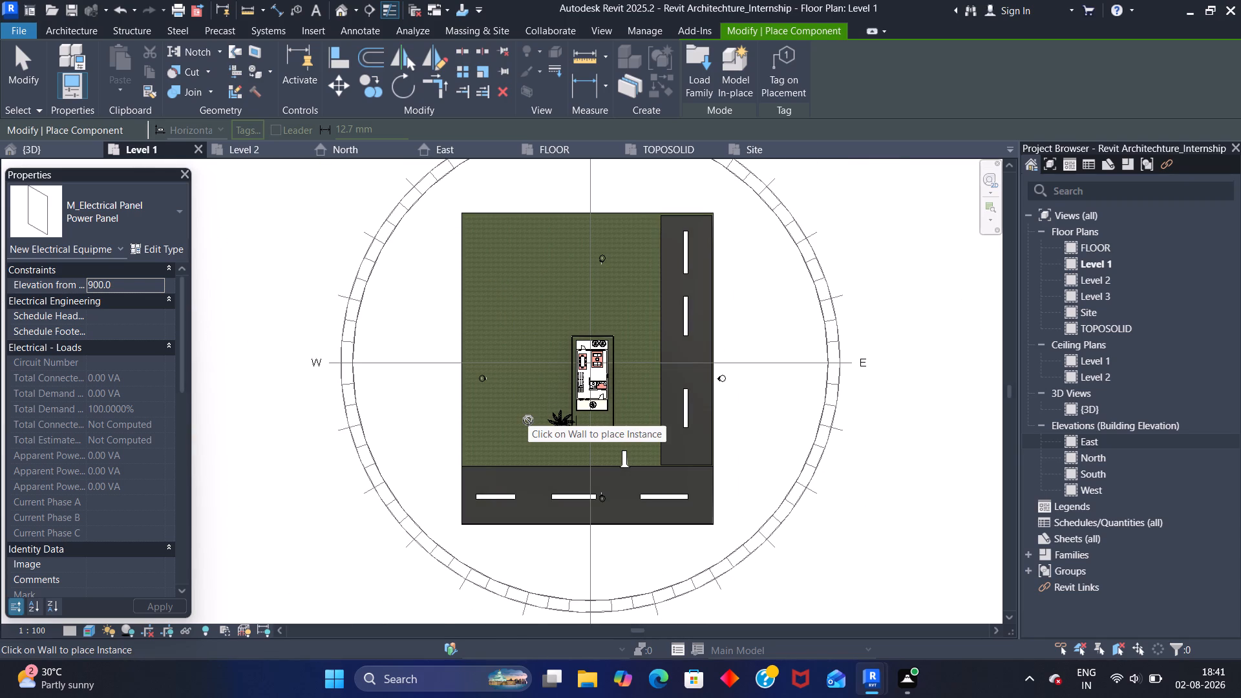
left_click(58, 149)
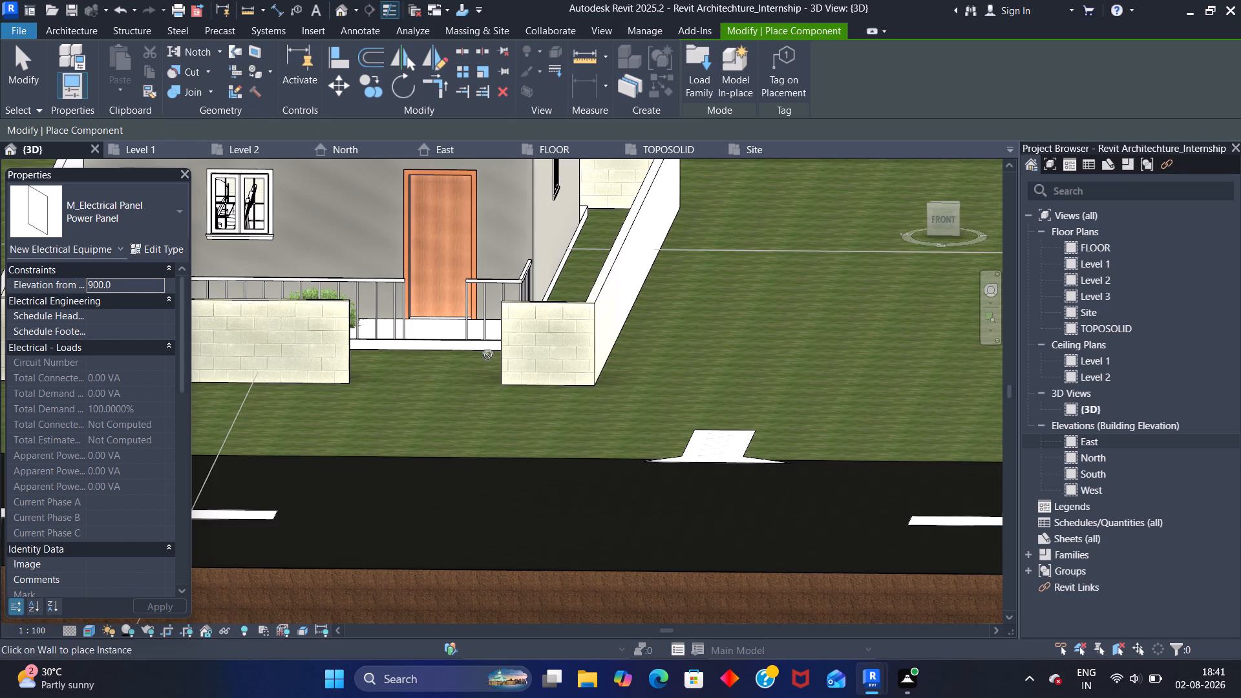
middle_click_drag(391, 255, 453, 481)
scroll(449, 383, "down", 5)
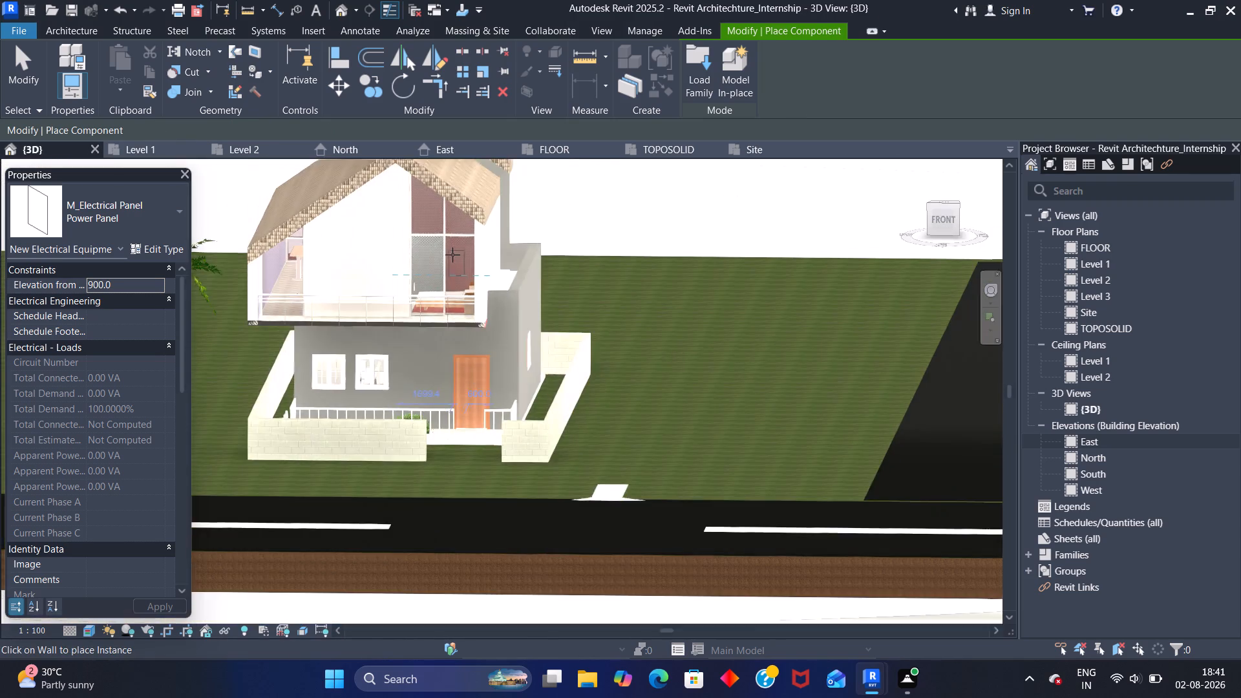
scroll(452, 255, "up", 7)
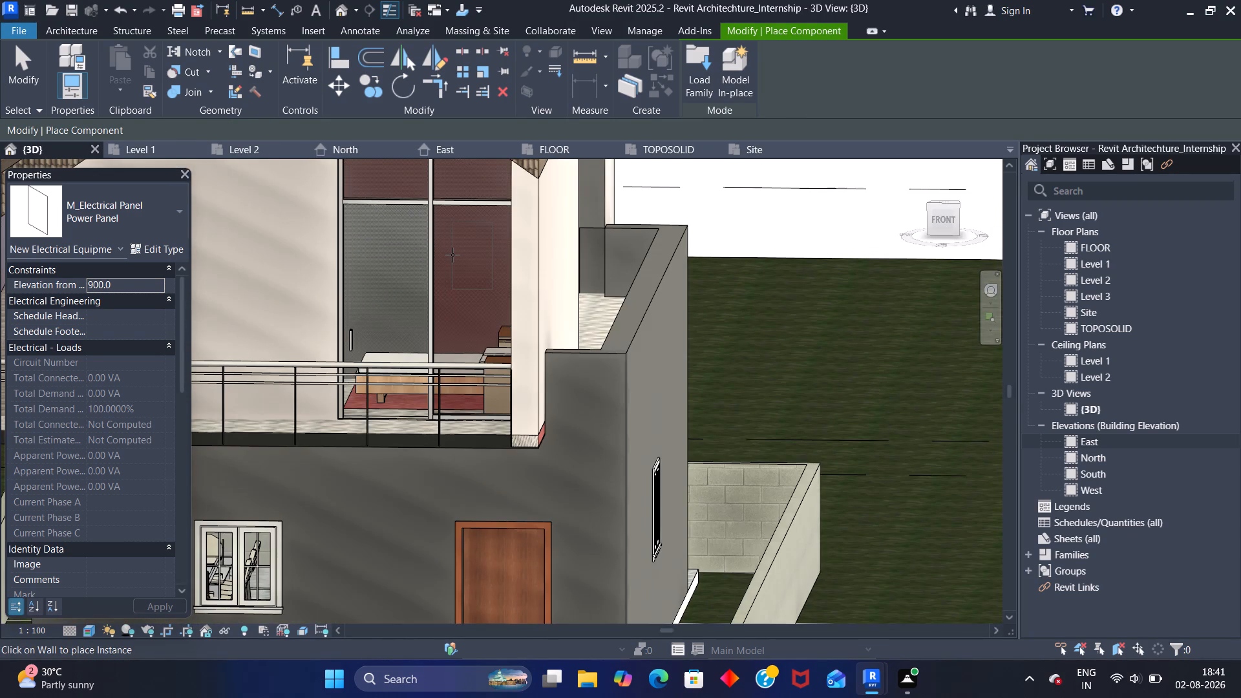
scroll(452, 255, "down", 1)
scroll(463, 250, "up", 2)
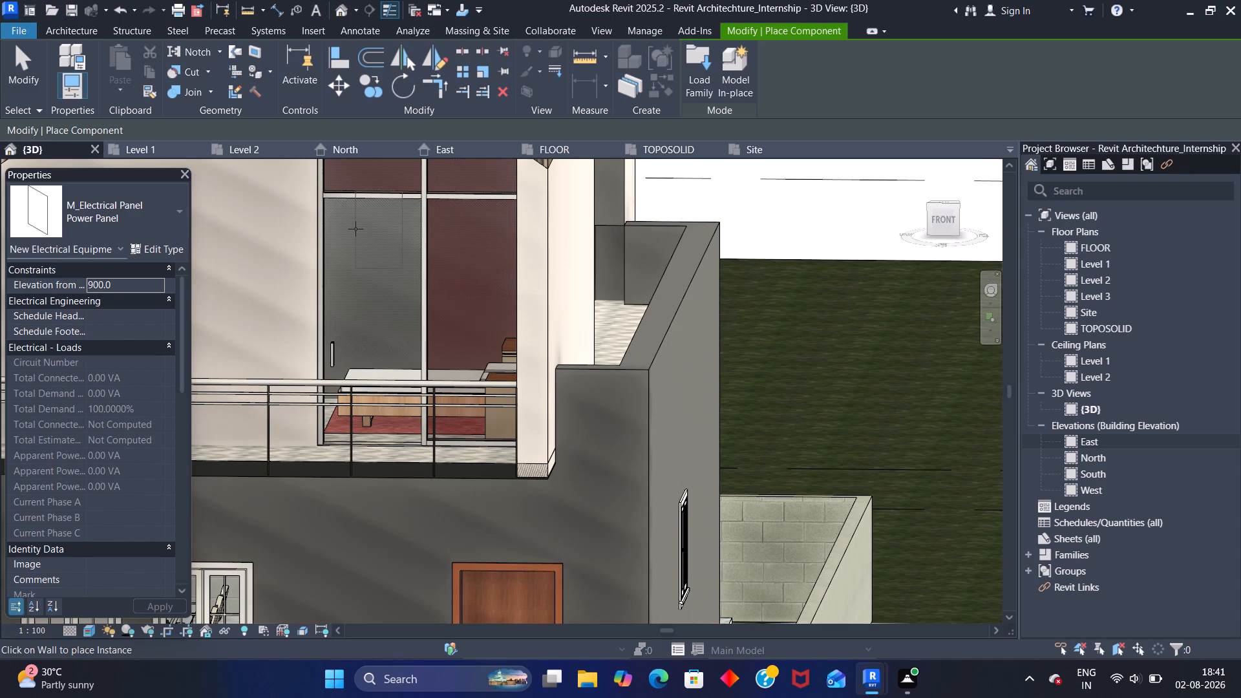
key("Escape")
key("Escape")
key("Escape")
key("Escape")
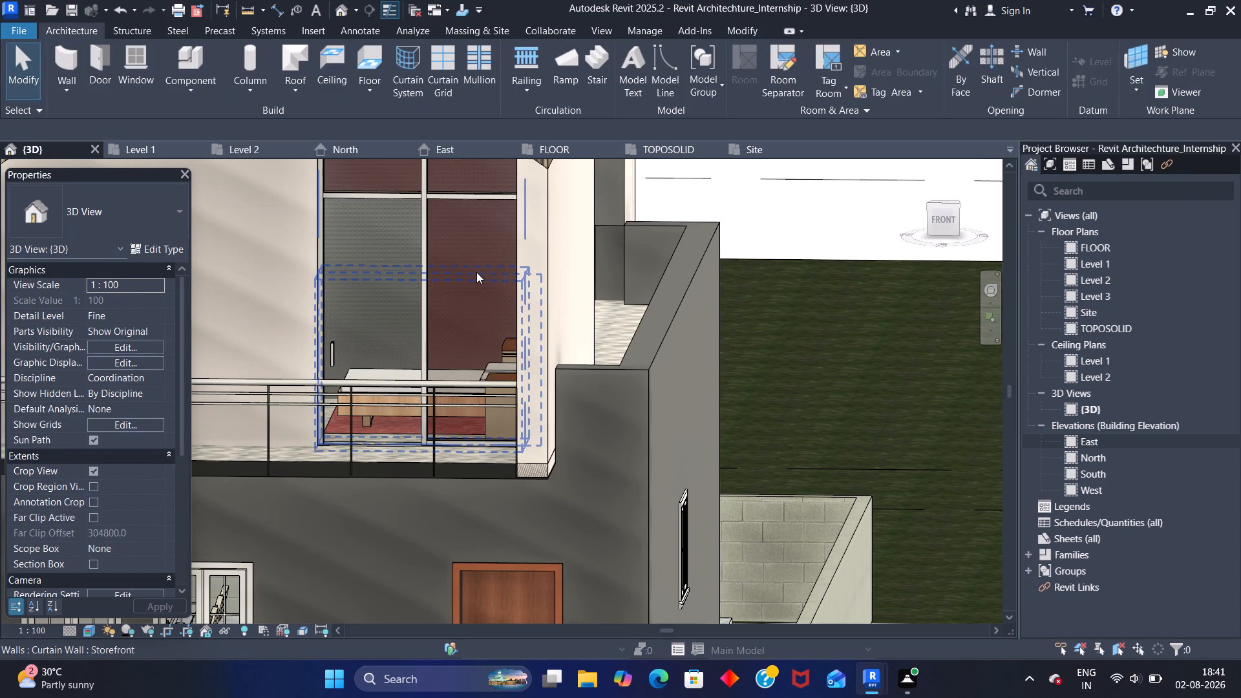
Examine the upper-floor office in 3D through its curtain walls, including the people, chairs, desk and notebook computers.
middle_click_drag(597, 279, 408, 361, "shift")
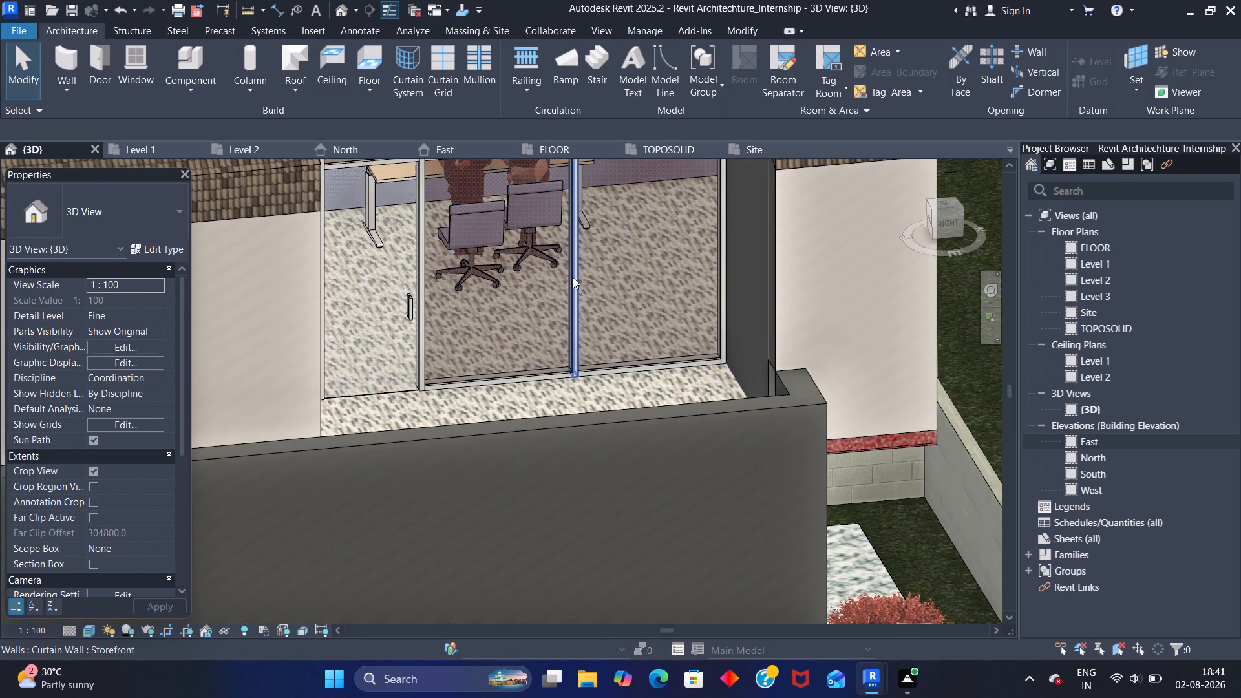
middle_click_drag(593, 279, 534, 293, "shift")
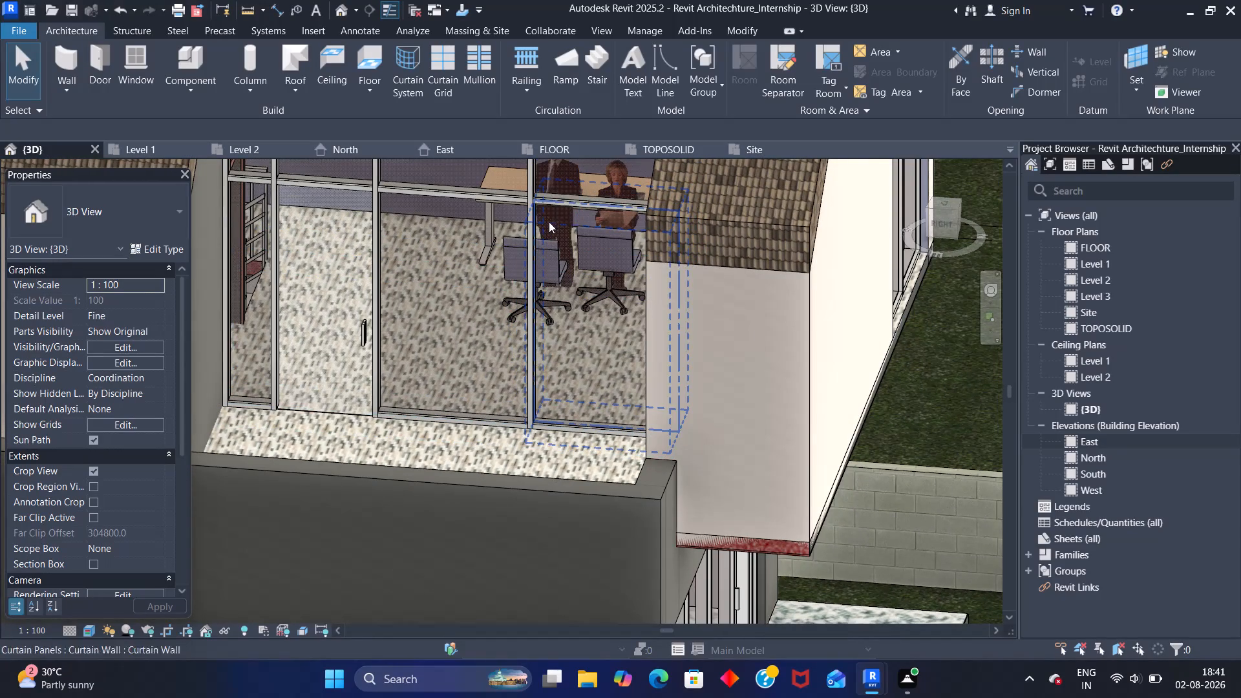
middle_click_drag(737, 326, 589, 368, "shift")
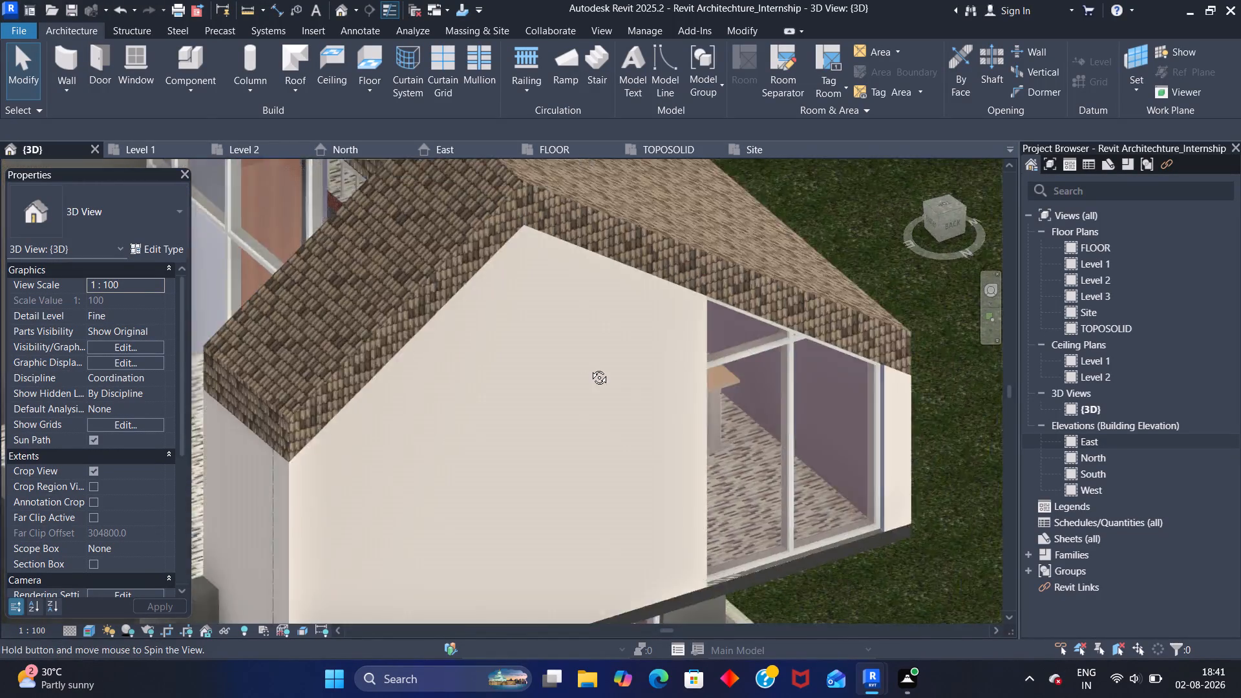
middle_click_drag(589, 368, 514, 368, "shift")
middle_click_drag(492, 491, 480, 383)
middle_click_drag(470, 480, 471, 474, "shift")
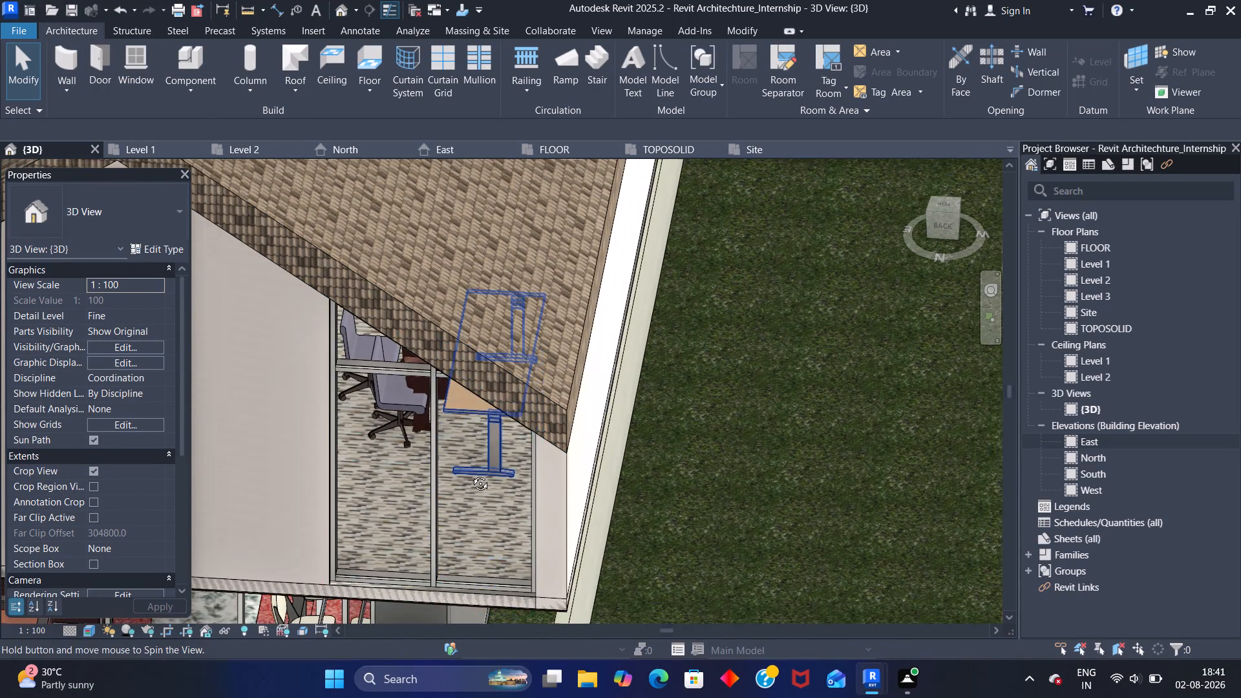
middle_click_drag(471, 474, 454, 367, "shift")
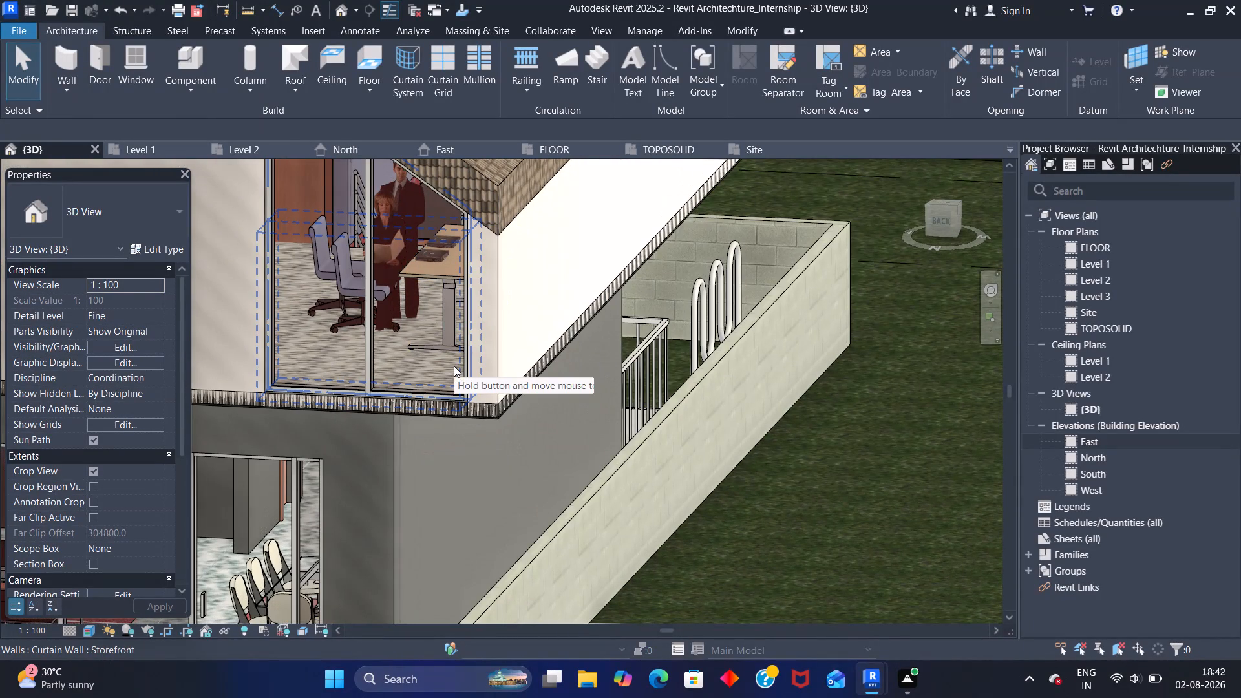
middle_click_drag(454, 366, 430, 549)
scroll(398, 426, "up", 9)
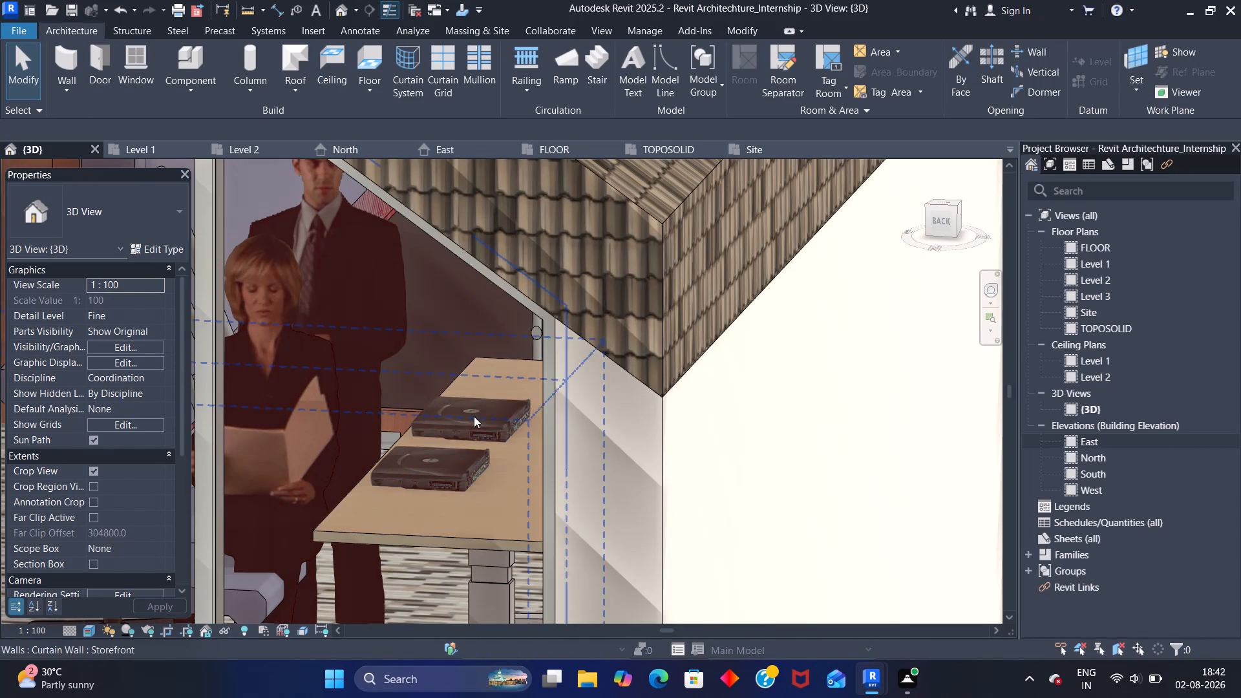
middle_click_drag(392, 283, 374, 433)
scroll(328, 507, "down", 1)
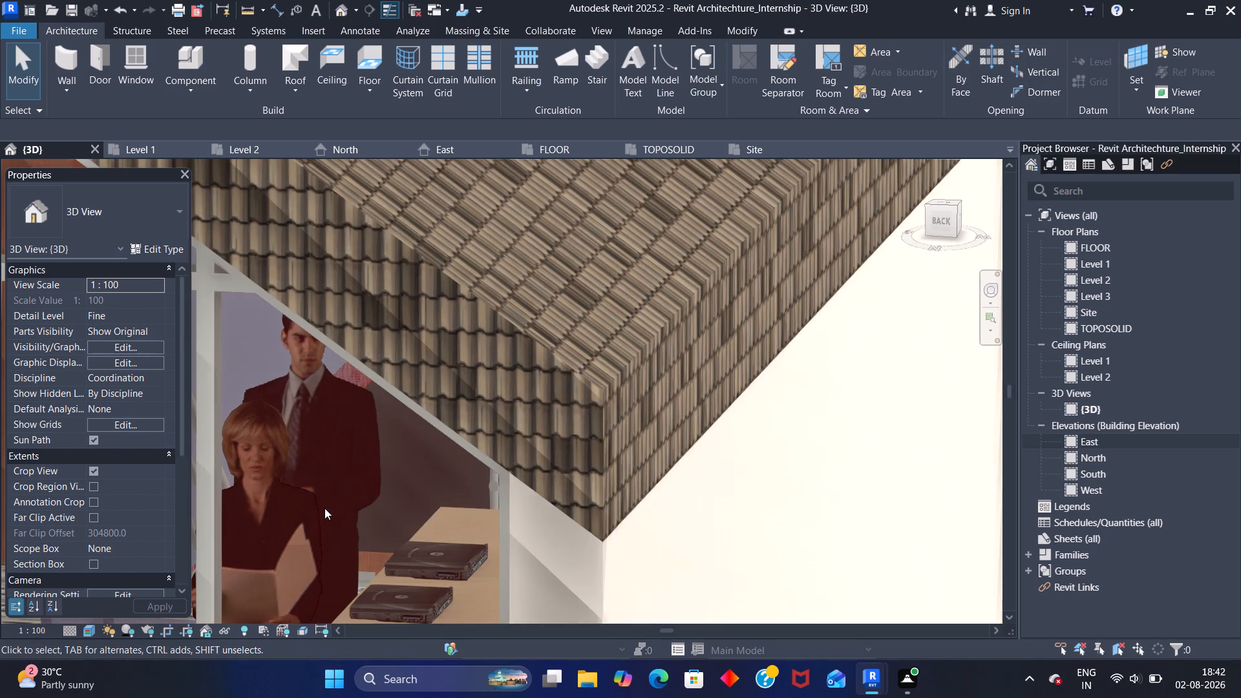
middle_click_drag(345, 486, 504, 439)
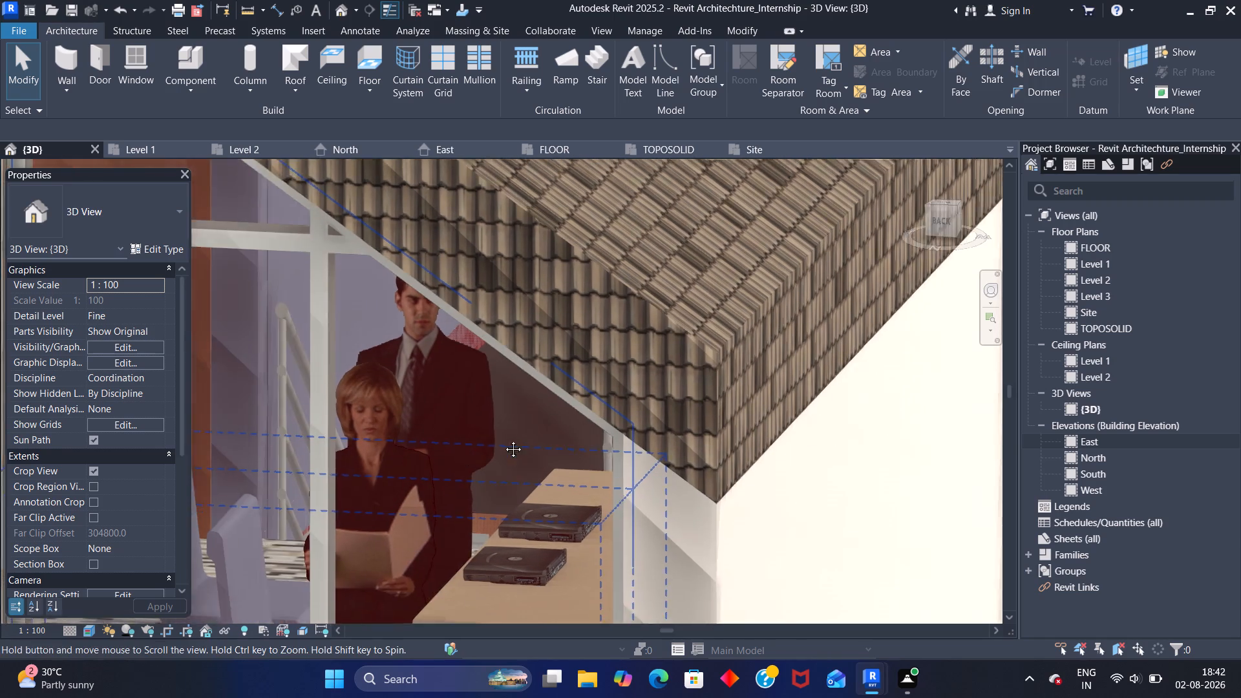
middle_click_drag(504, 439, 524, 428)
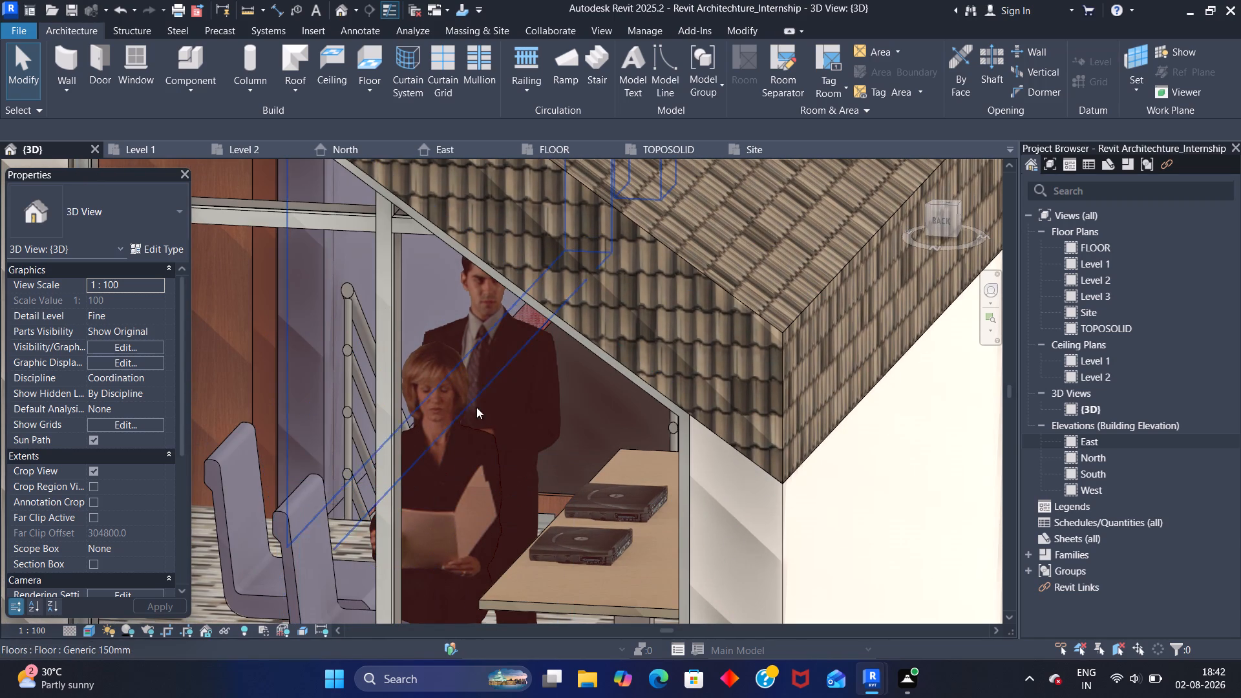
scroll(465, 406, "down", 1)
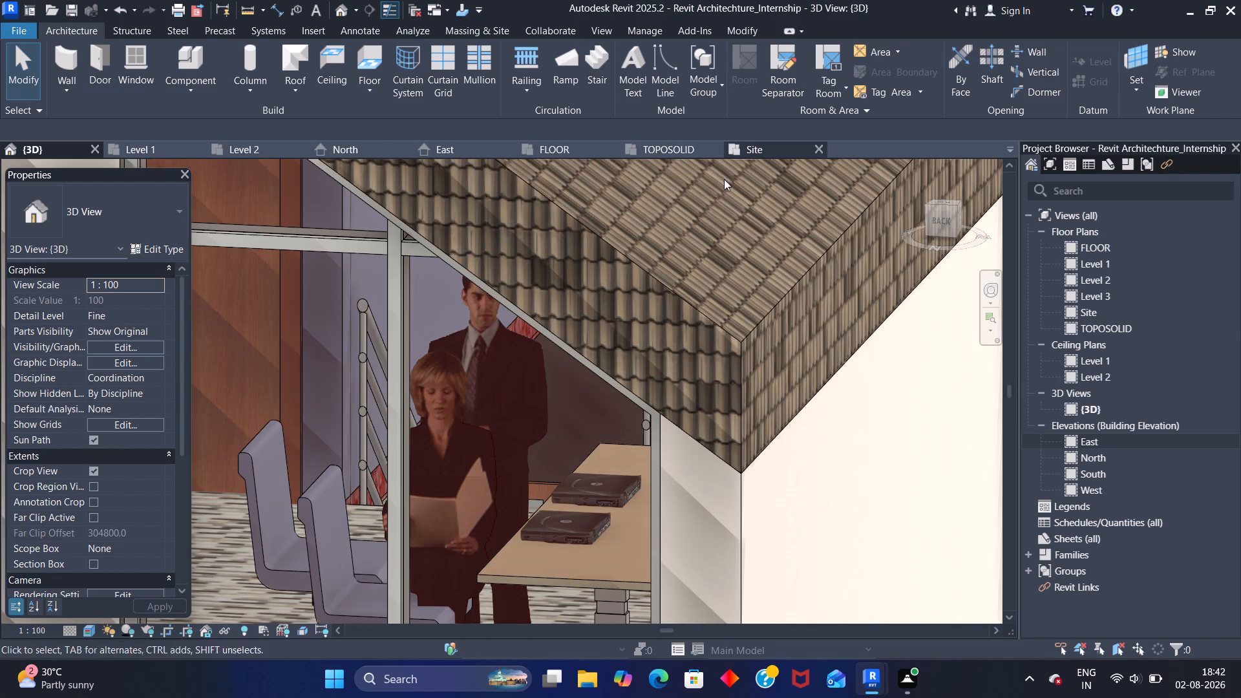
middle_click_drag(500, 409, 524, 258)
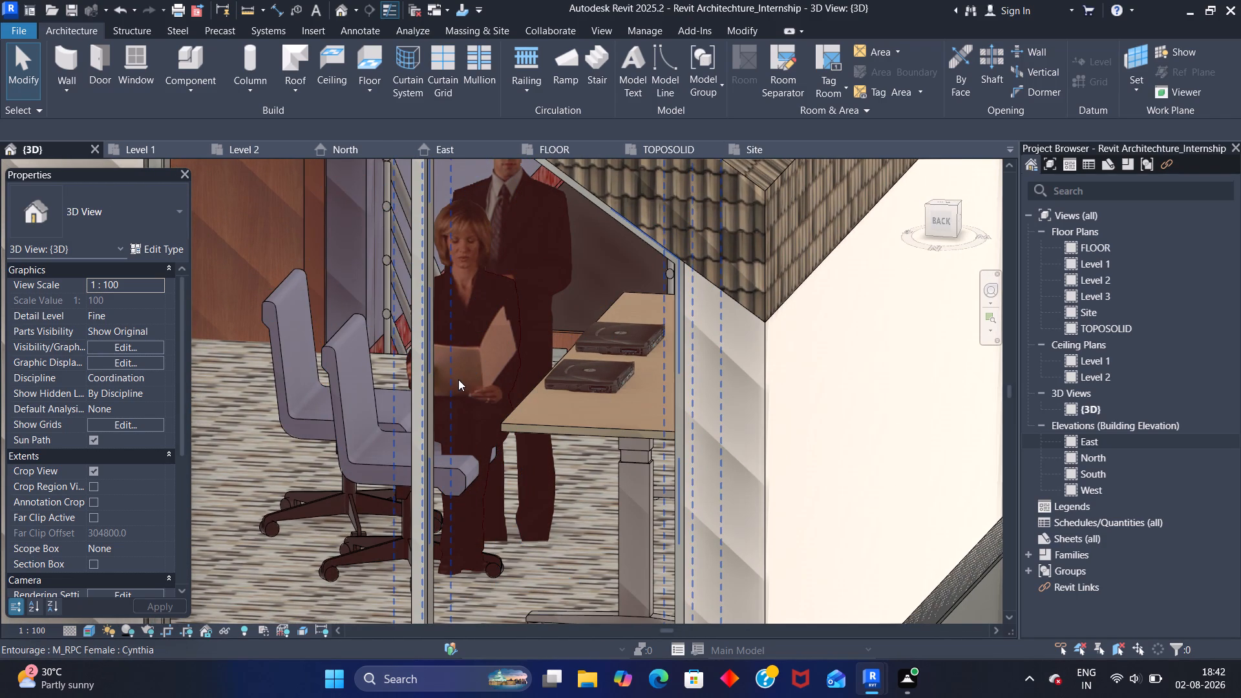
Examine the house exterior in 3D, from the upper-floor side glazing and terrace around to the full front facade.
middle_click_drag(438, 371, 688, 366, "shift")
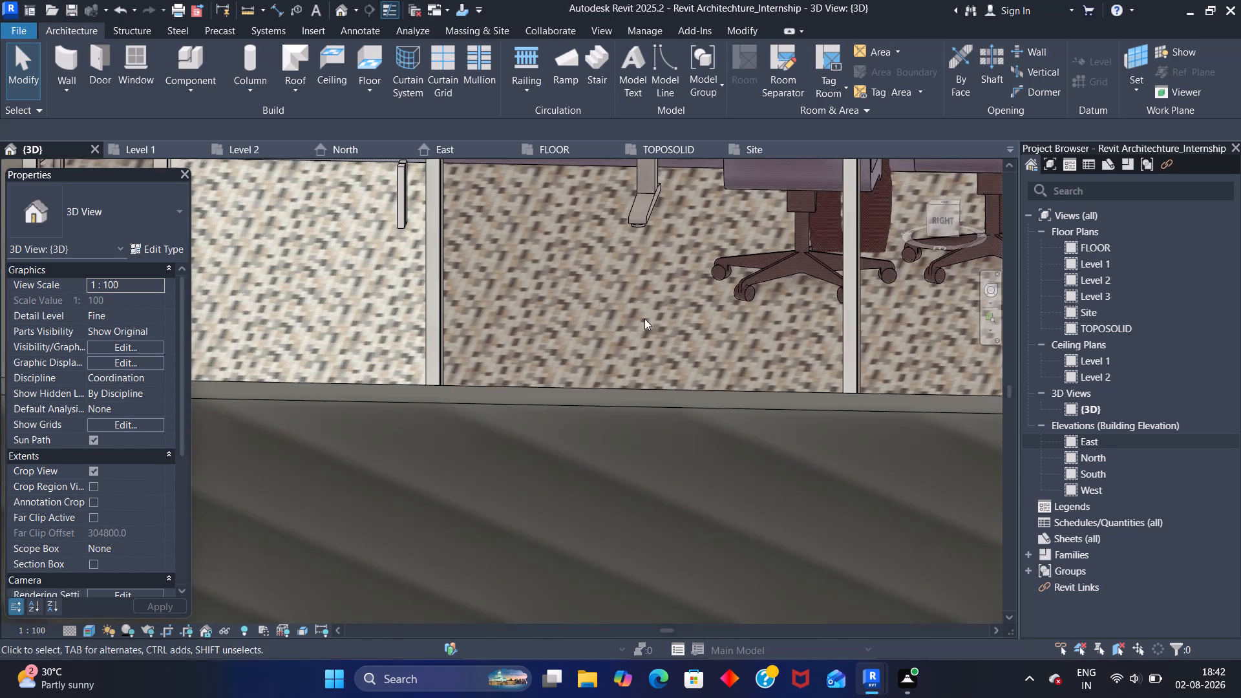
middle_click_drag(641, 314, 663, 405)
middle_click_drag(751, 273, 732, 372)
scroll(811, 293, "down", 2)
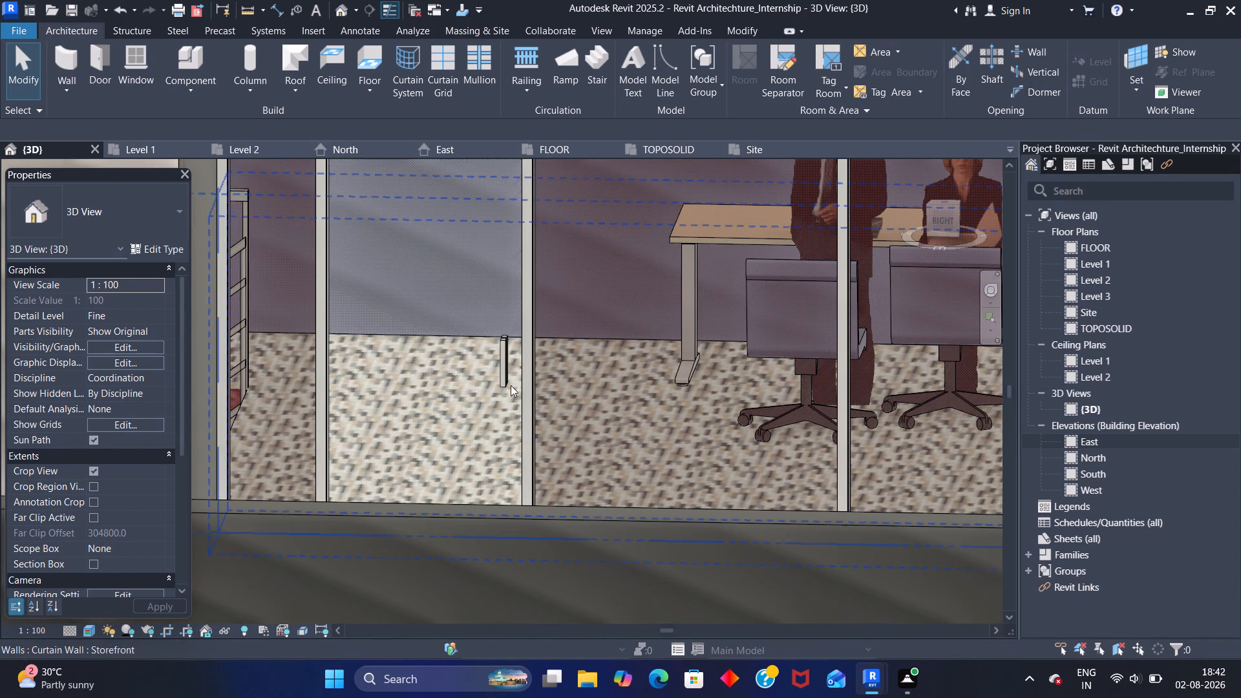
middle_click_drag(635, 293, 770, 343)
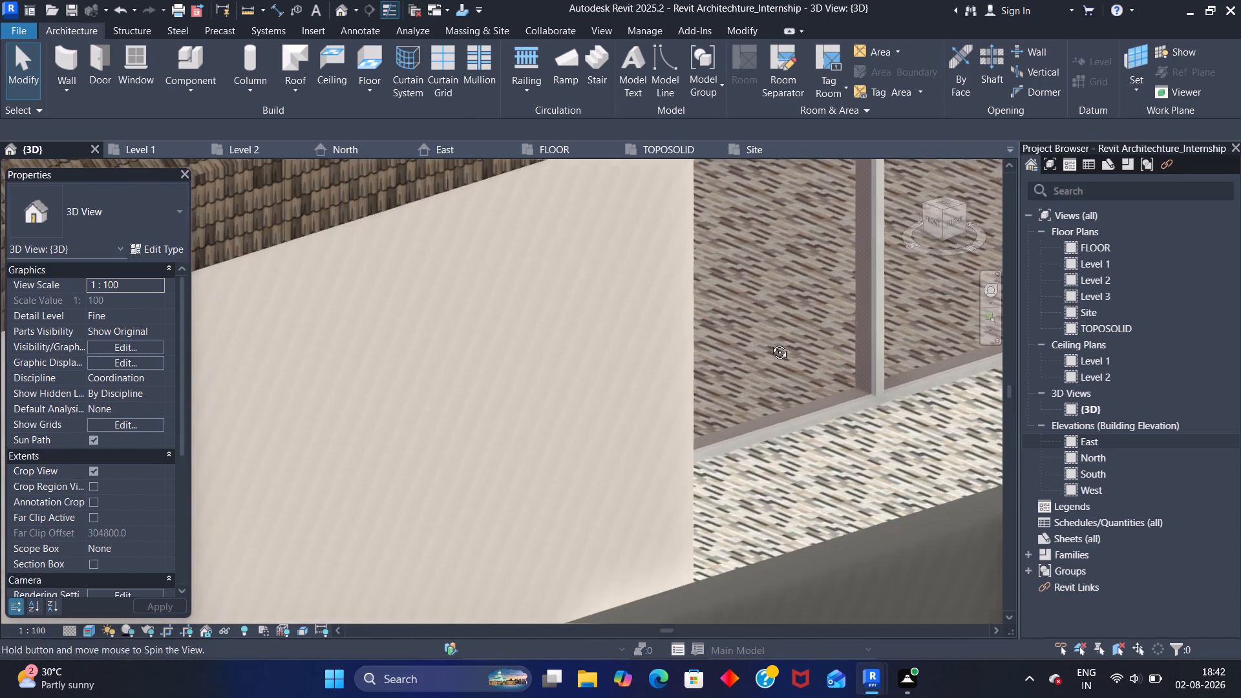
middle_click_drag(770, 343, 849, 348)
scroll(641, 335, "down", 3)
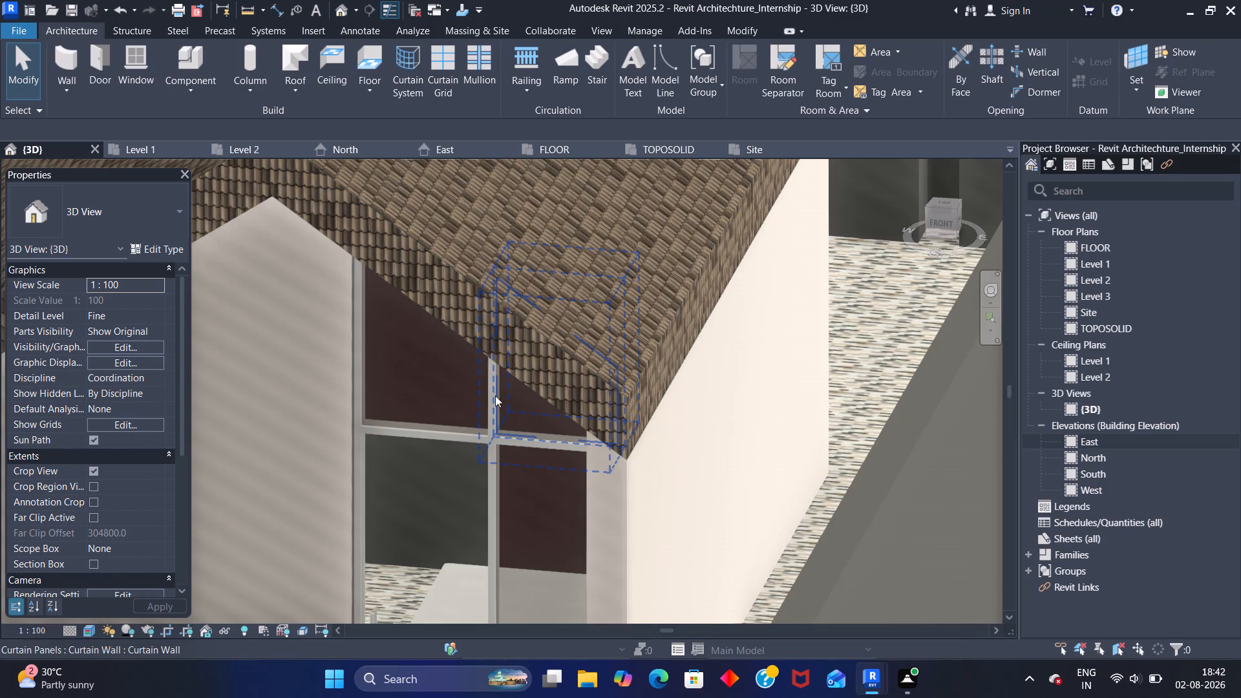
middle_click_drag(487, 392, 557, 318, "shift")
middle_click_drag(728, 388, 595, 346, "shift")
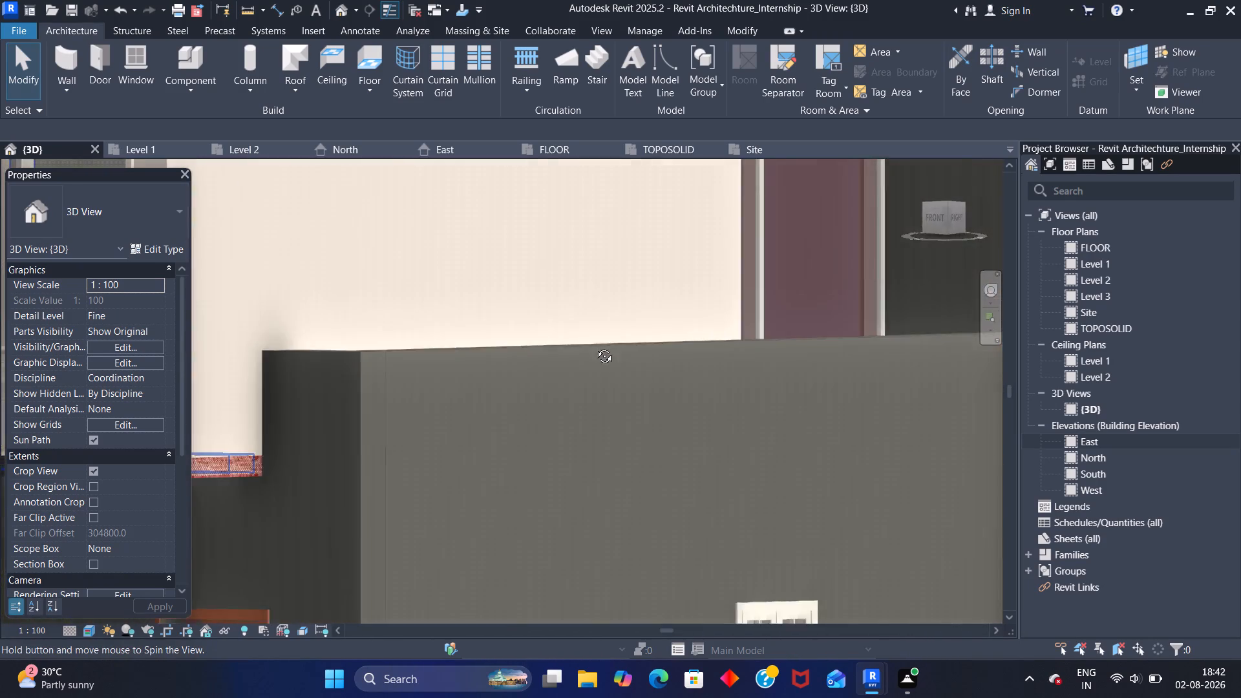
middle_click_drag(595, 346, 662, 395, "shift")
scroll(630, 383, "down", 2)
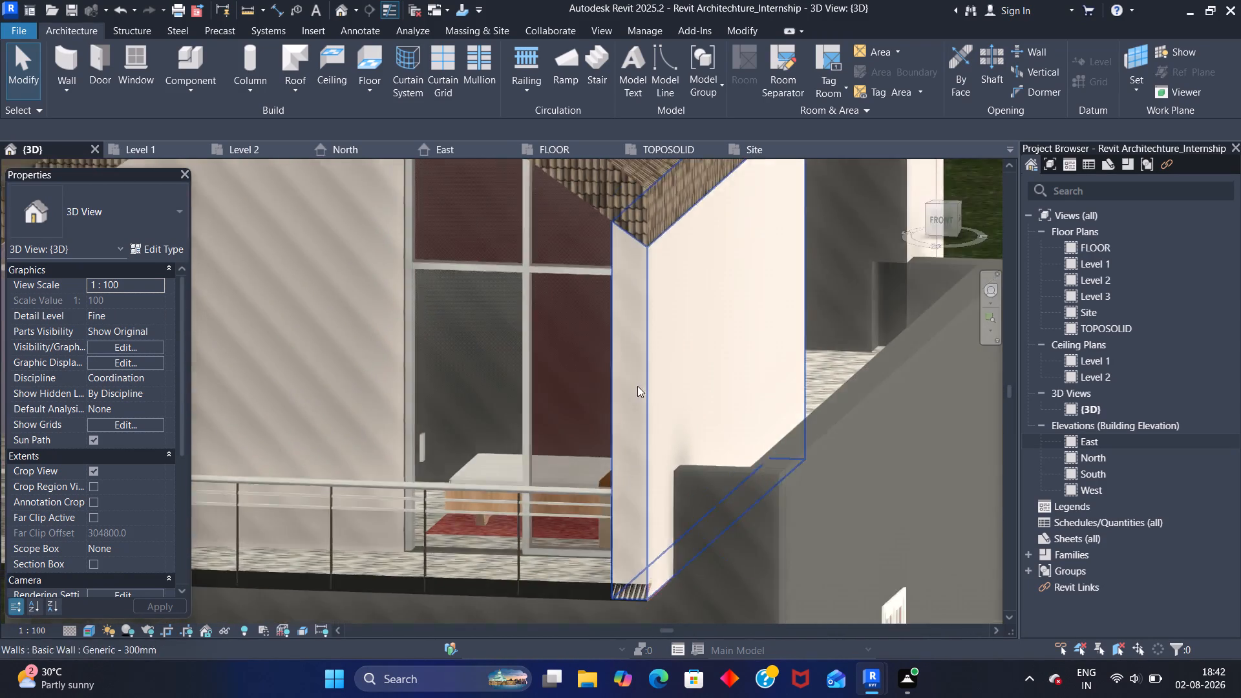
scroll(637, 386, "down", 3)
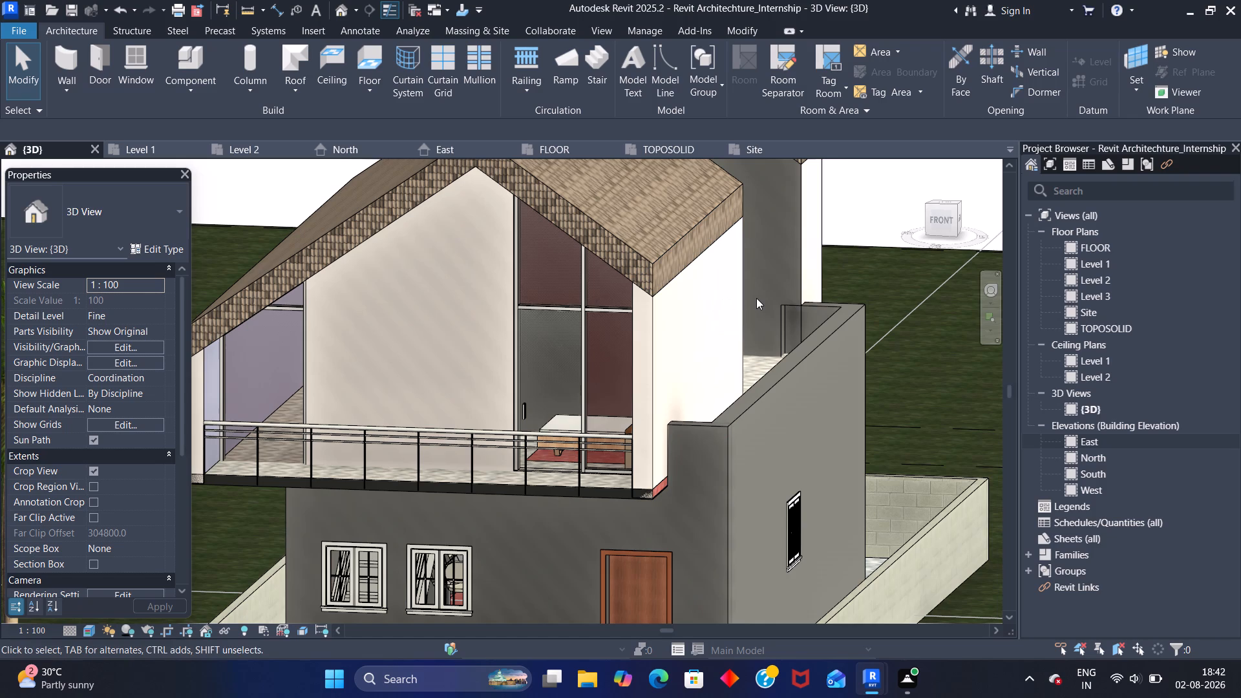
scroll(756, 298, "down", 3)
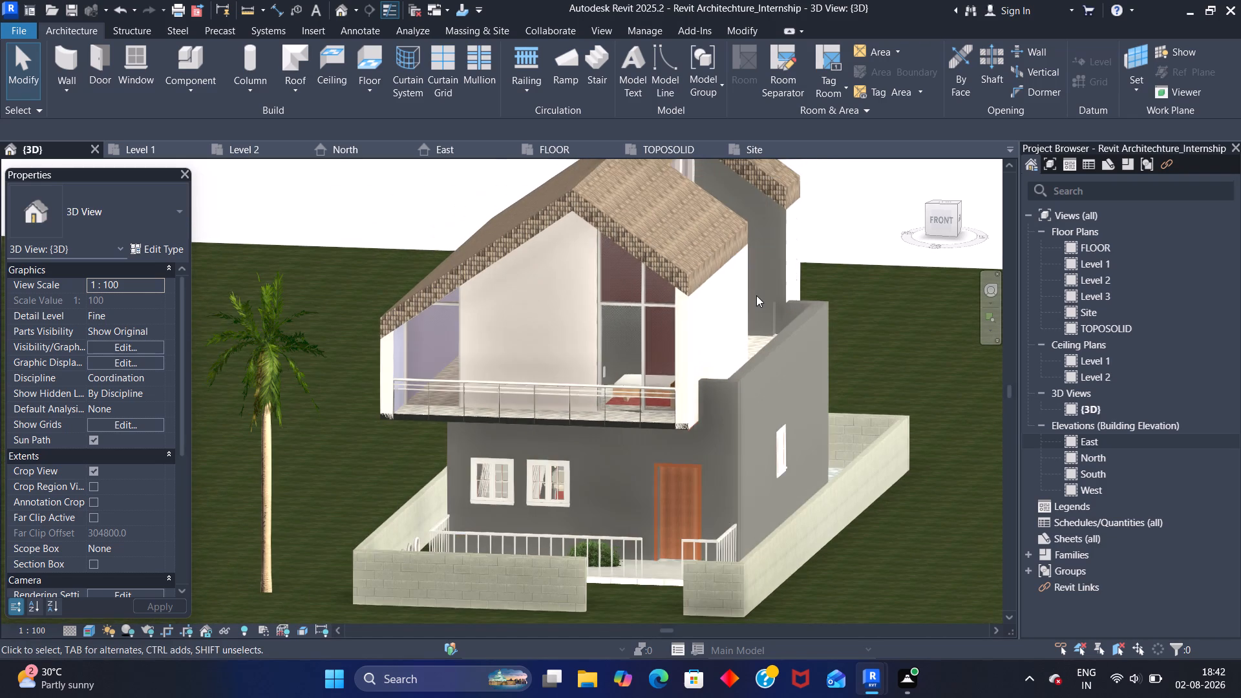
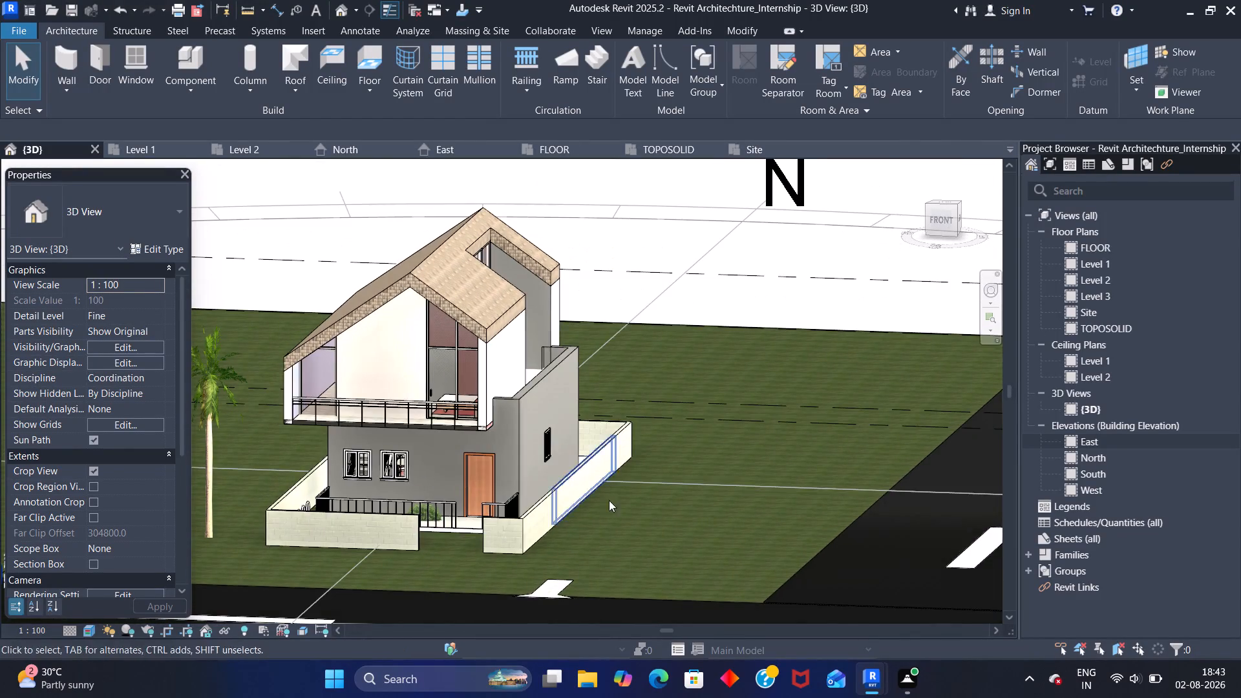
Examine the whole site in 3D, from the front facade around to the house's right side facing the road.
scroll(648, 516, "down", 4)
scroll(633, 452, "down", 2)
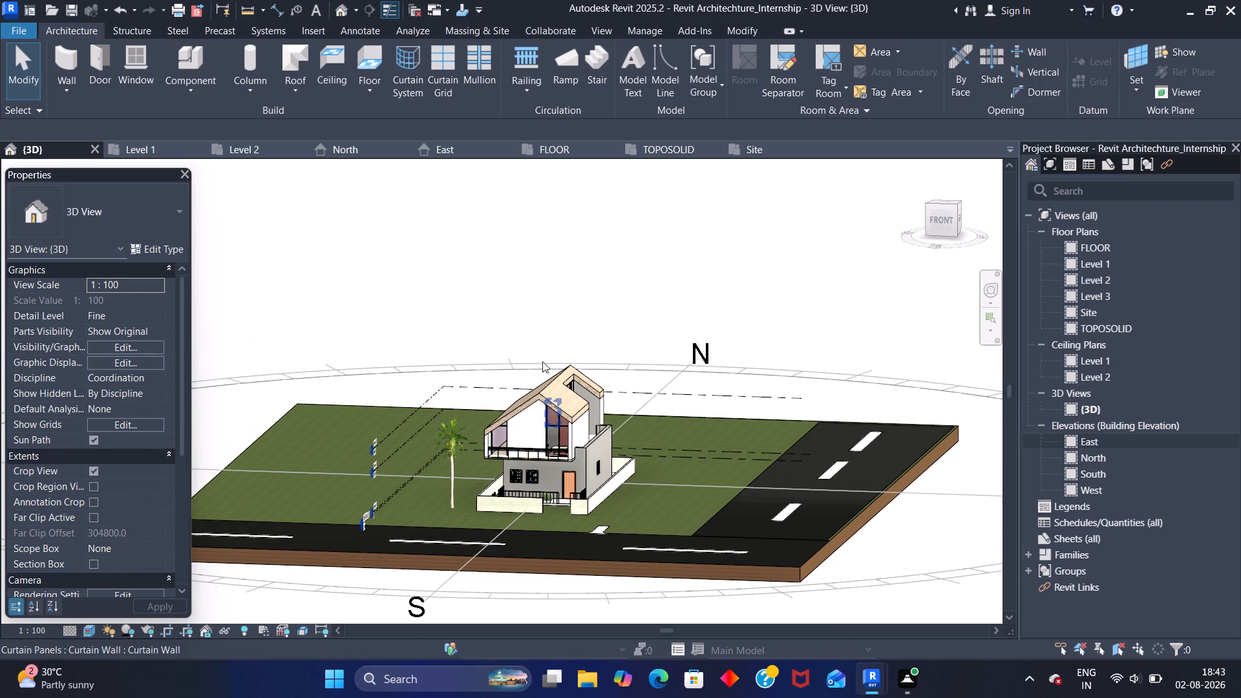
middle_click_drag(429, 261, 378, 242)
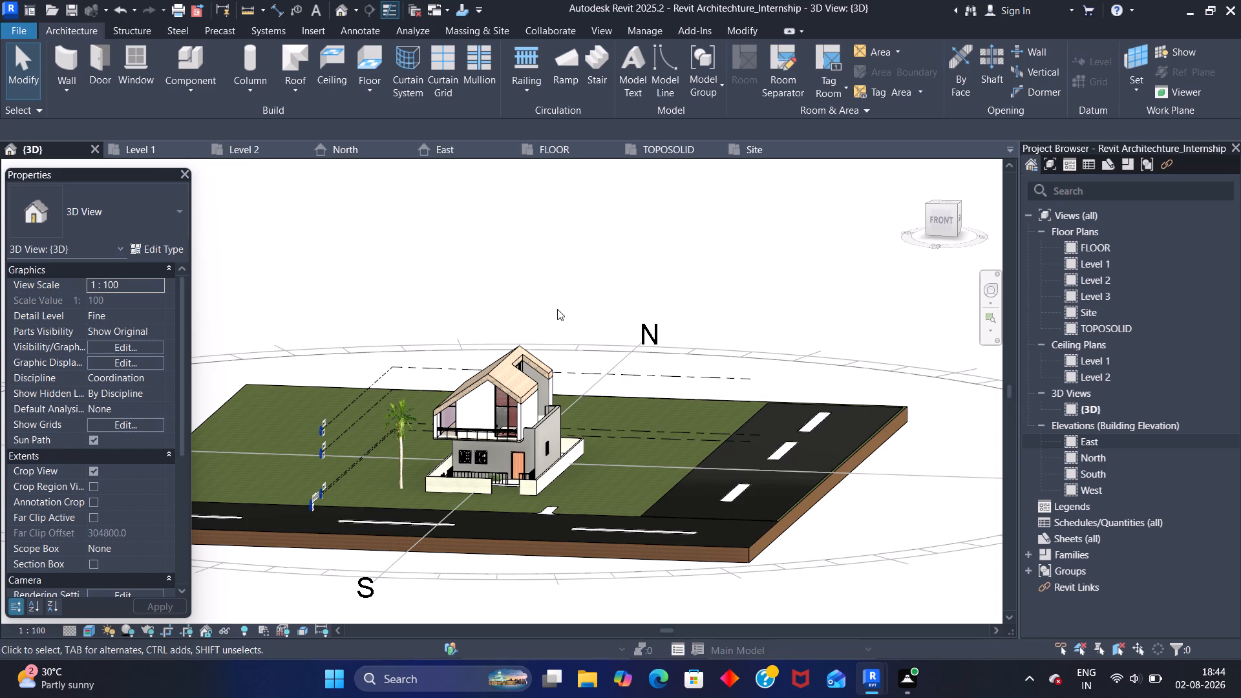
middle_click_drag(549, 279, 438, 238, "shift")
middle_click_drag(531, 266, 461, 249, "shift")
middle_click_drag(455, 251, 454, 308, "shift")
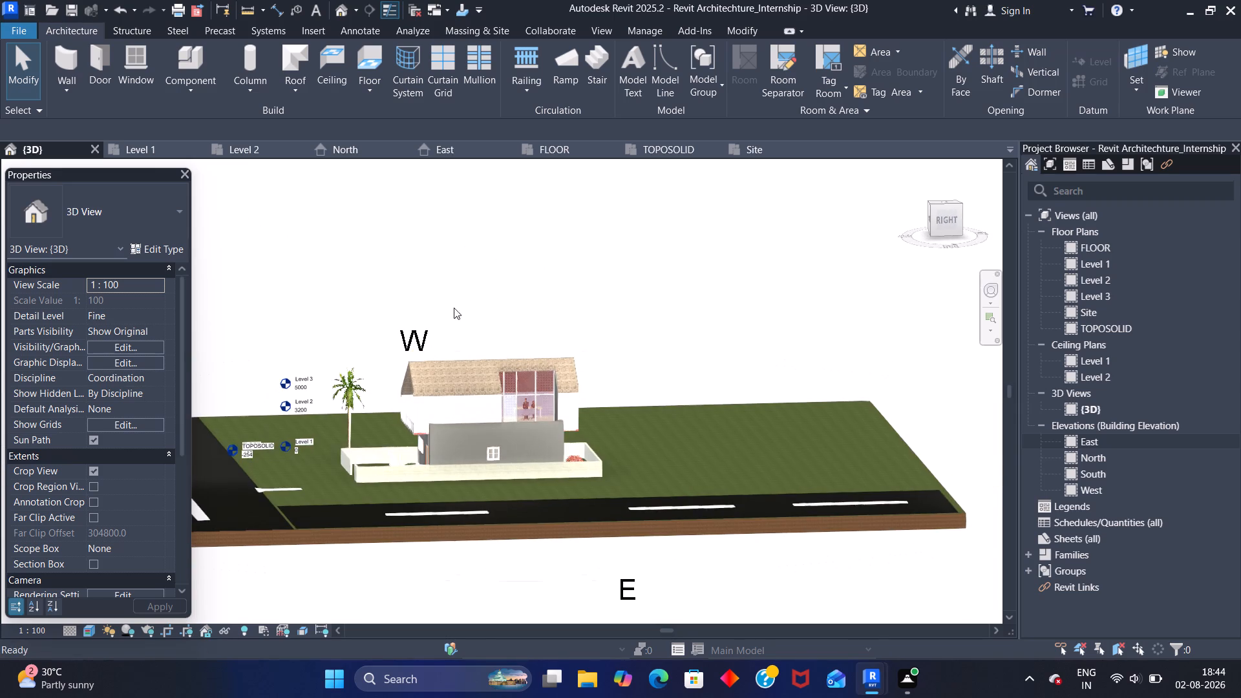
Examine the right-side curtain wall, roof opening and furnished upper-floor office in close-up 3D.
scroll(502, 361, "up", 6)
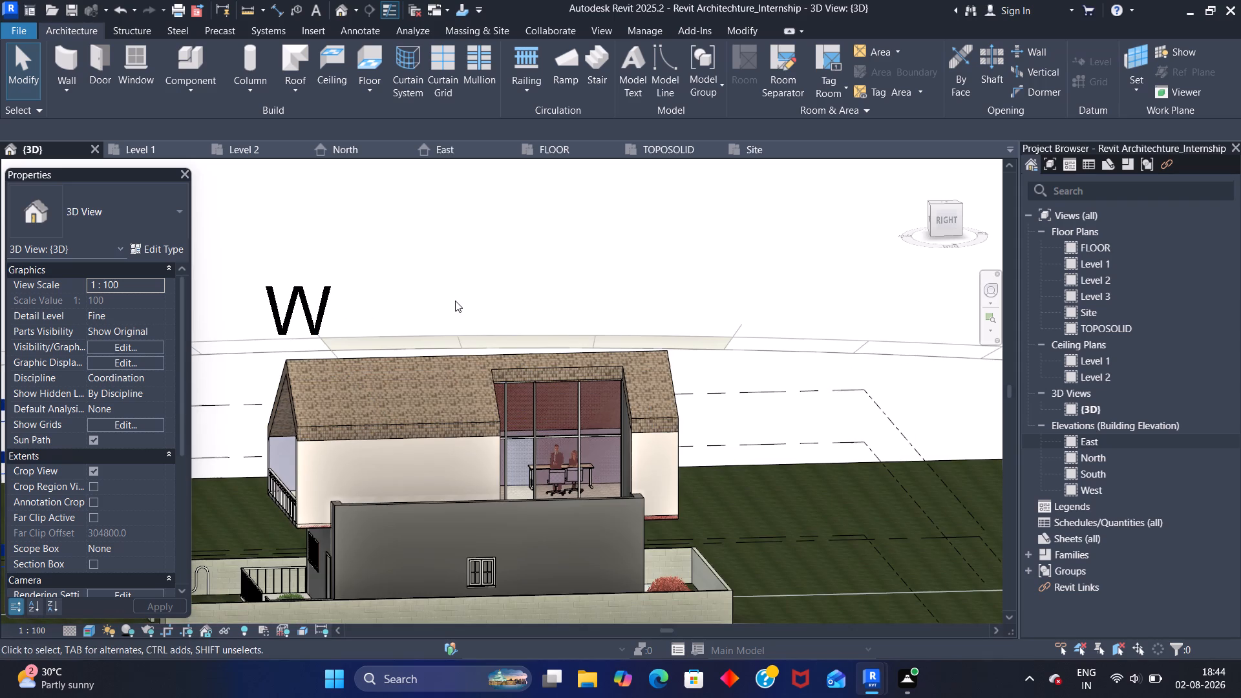
scroll(455, 301, "up", 4)
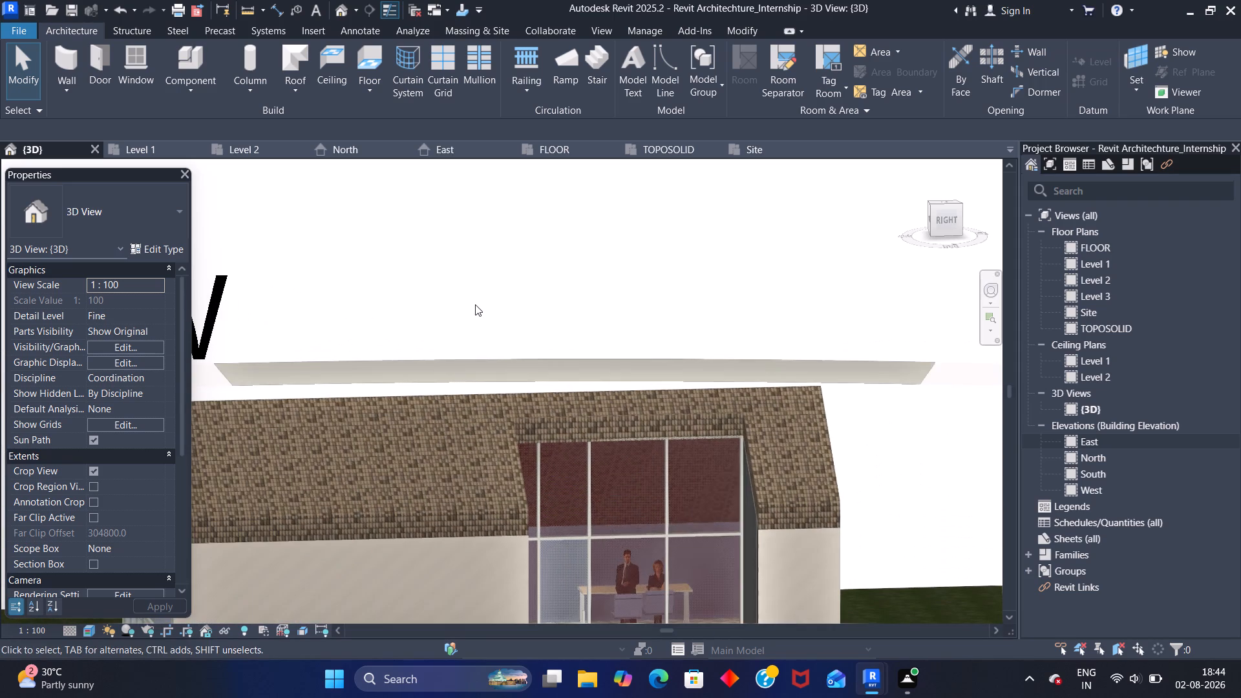
scroll(506, 352, "up", 3)
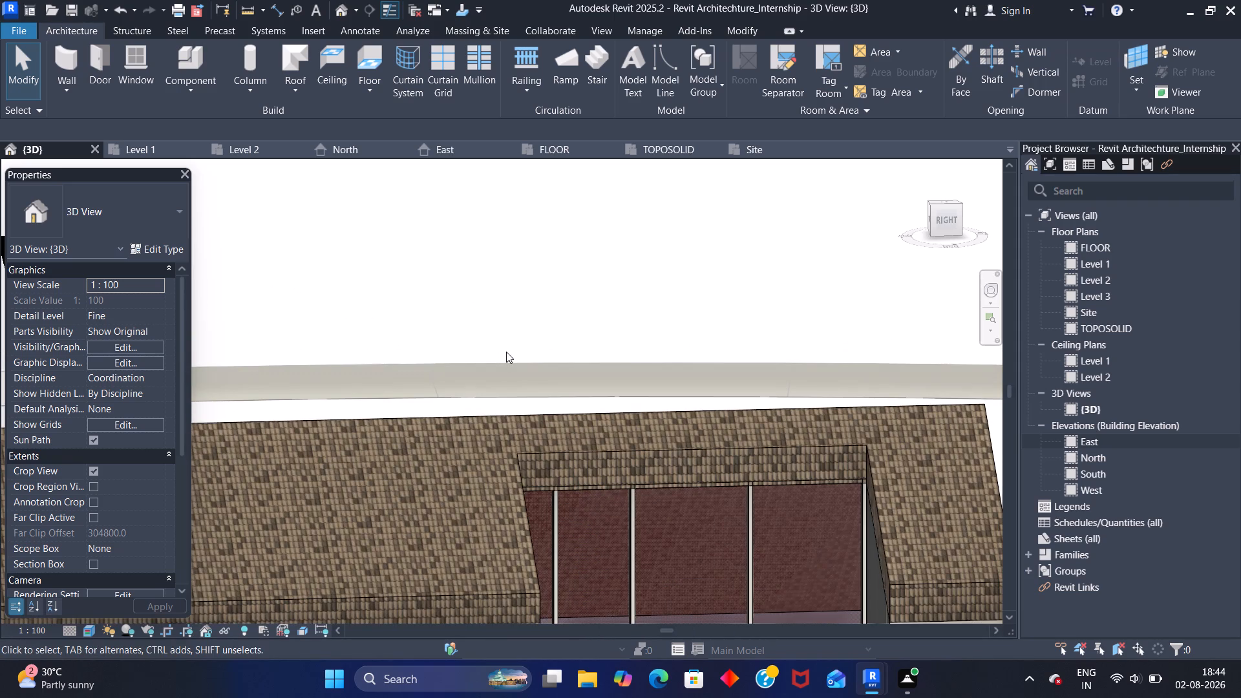
scroll(506, 352, "down", 2)
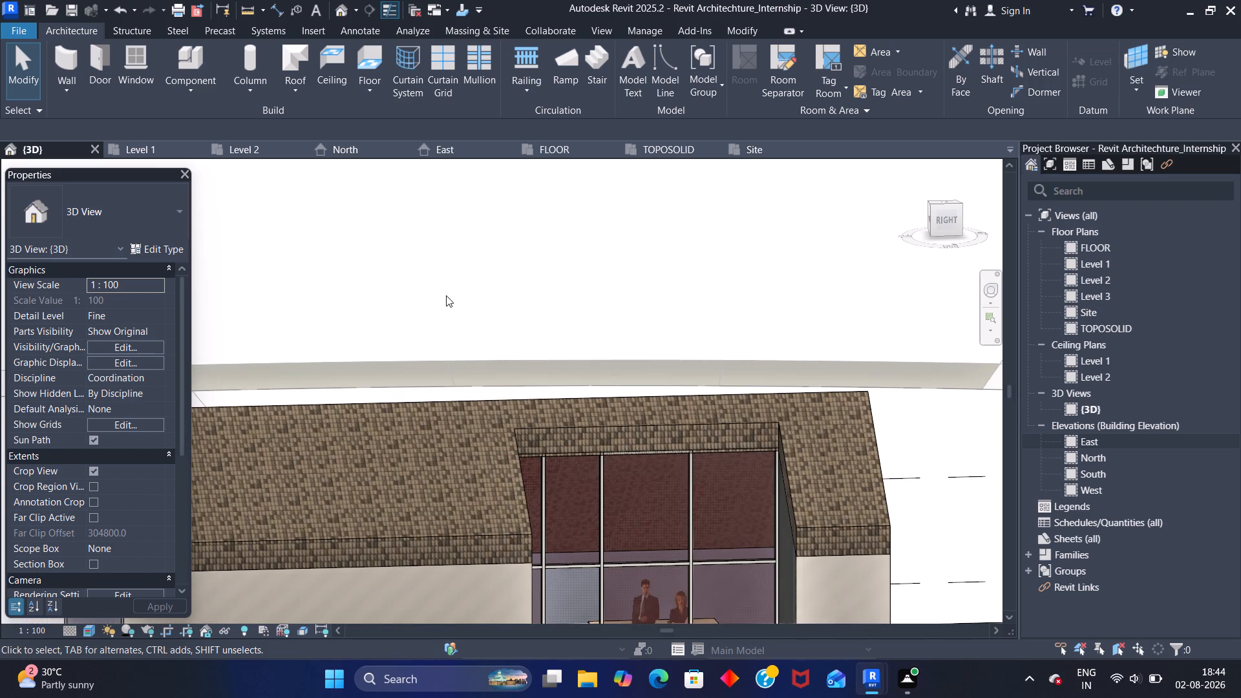
scroll(447, 302, "down", 2)
middle_click_drag(447, 295, 408, 242)
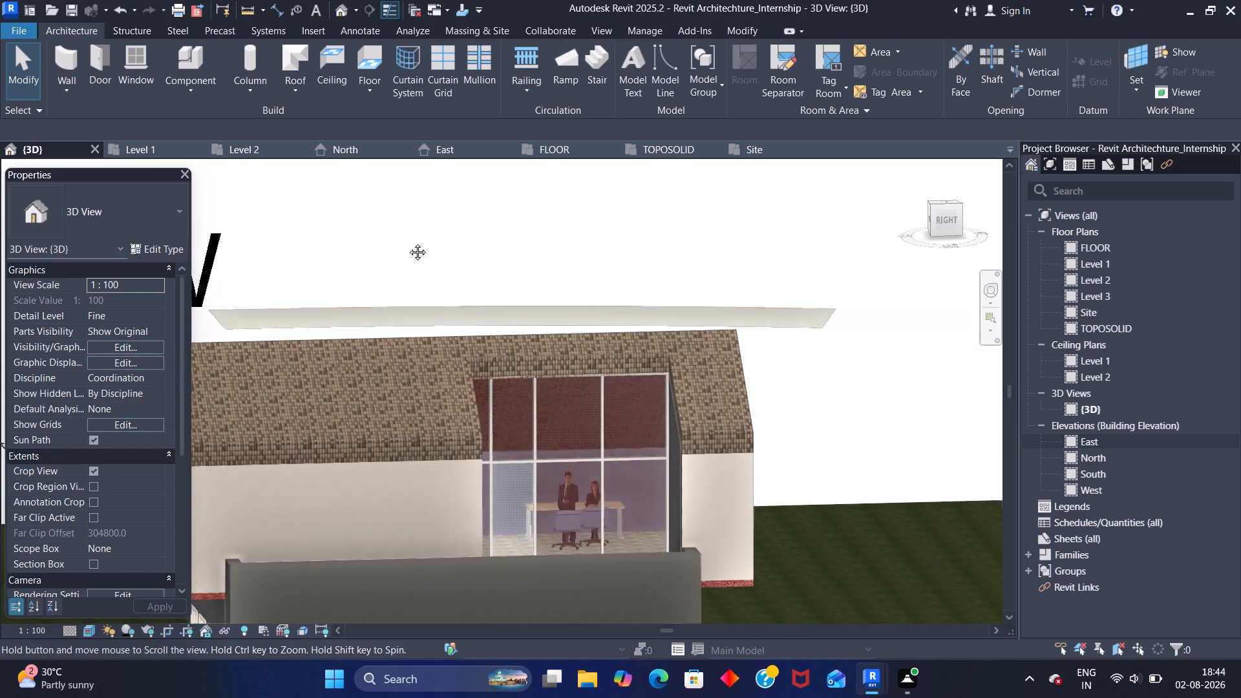
middle_click_drag(408, 242, 380, 207)
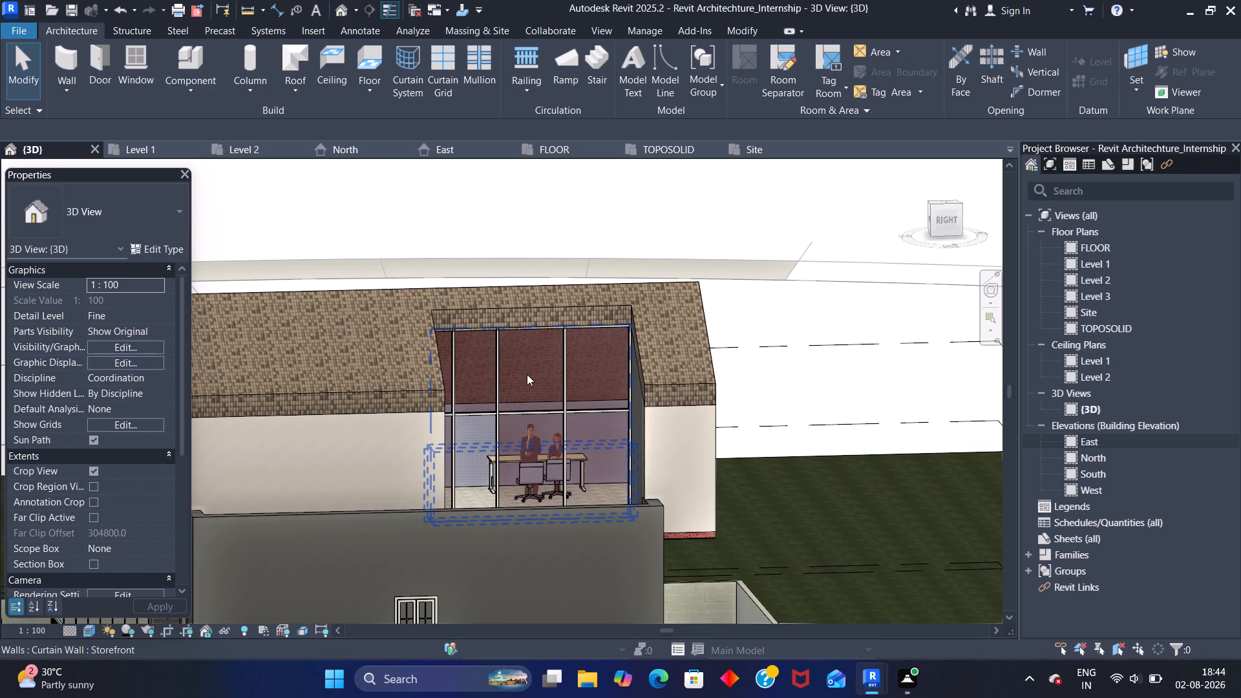
middle_click(527, 377)
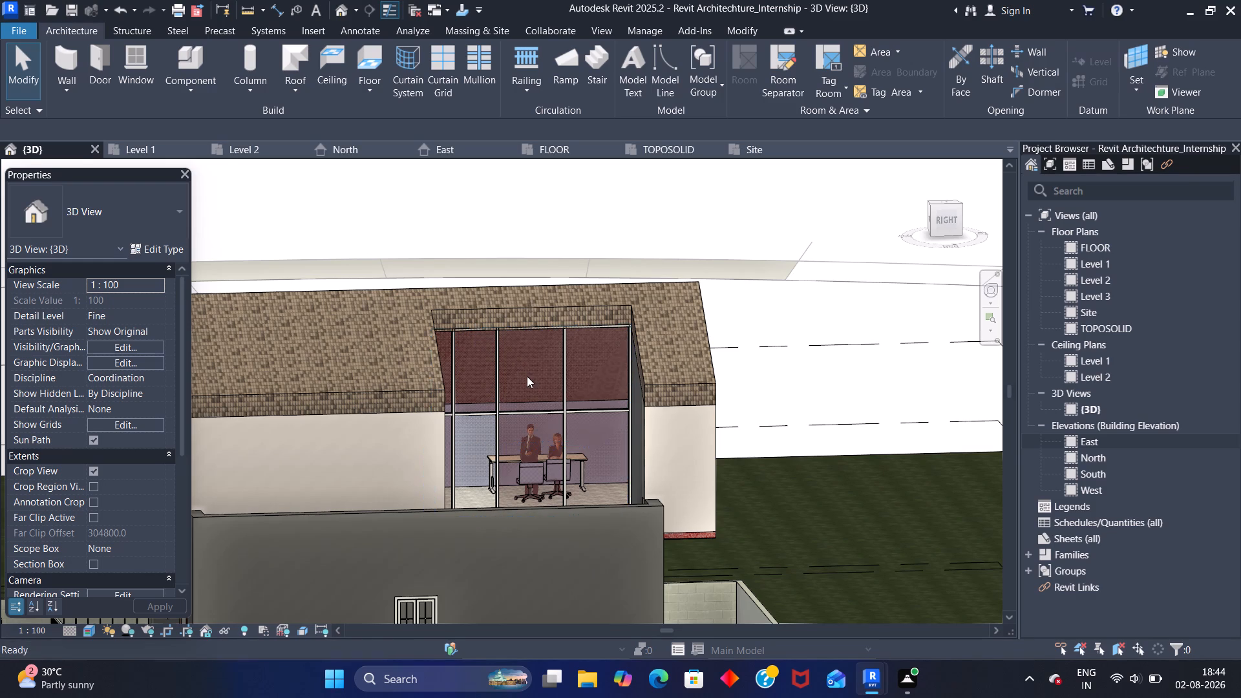
scroll(527, 375, "up", 9)
scroll(527, 375, "down", 6)
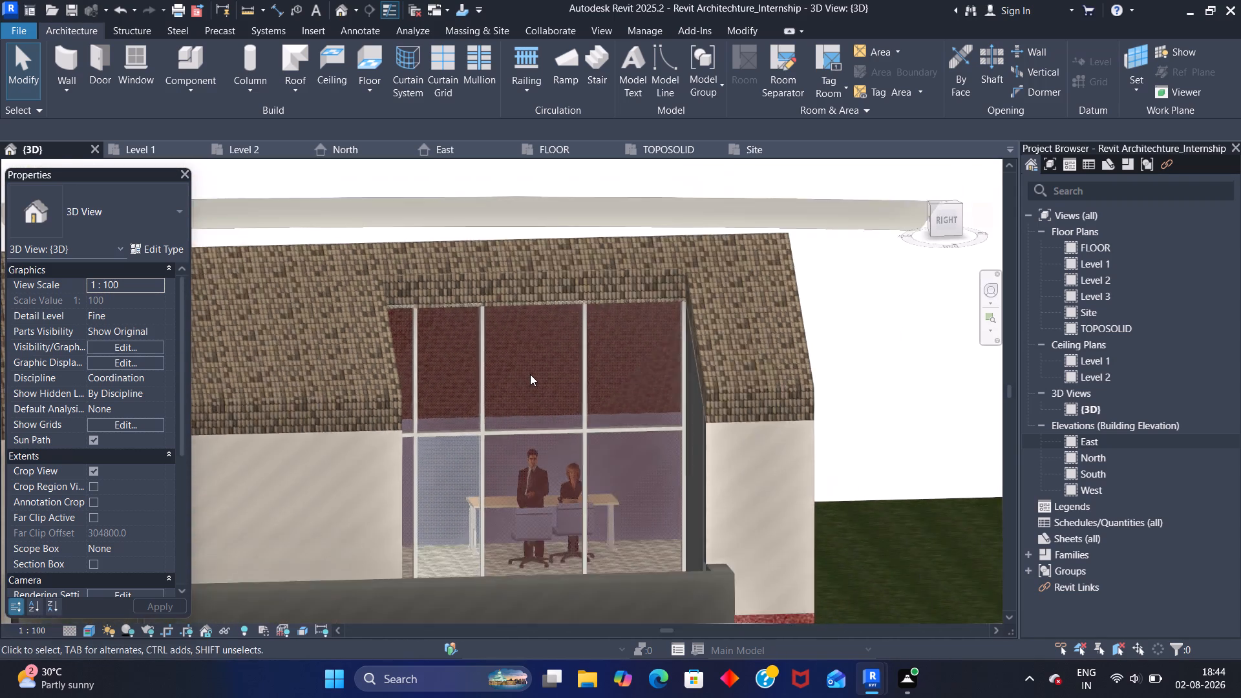
scroll(530, 374, "down", 4)
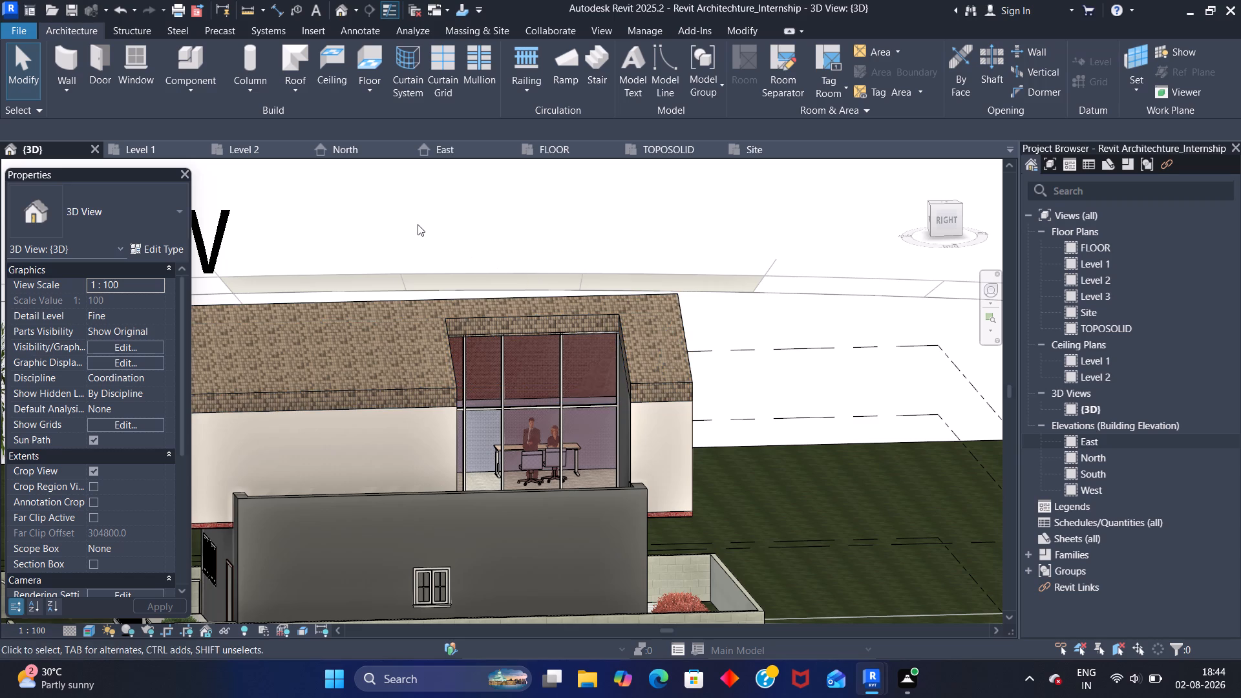
middle_click_drag(405, 221, 425, 217, "shift")
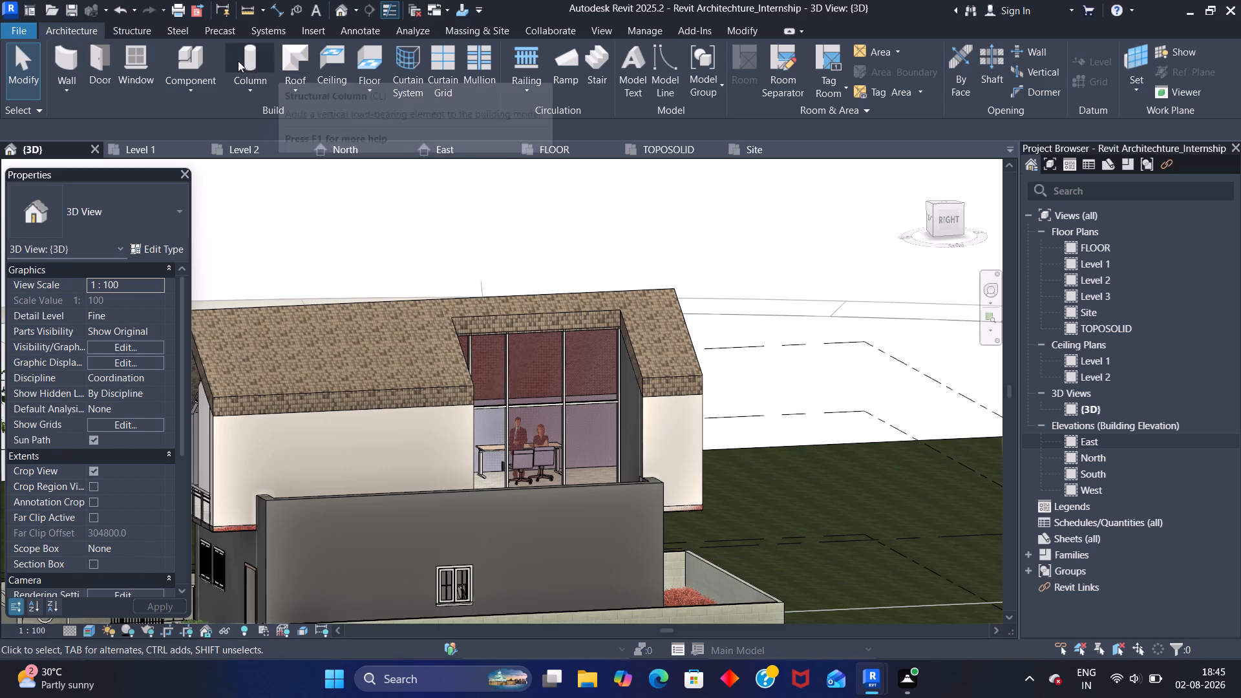
Start loading a component family and look through the category folders of the US library.
left_click(200, 61)
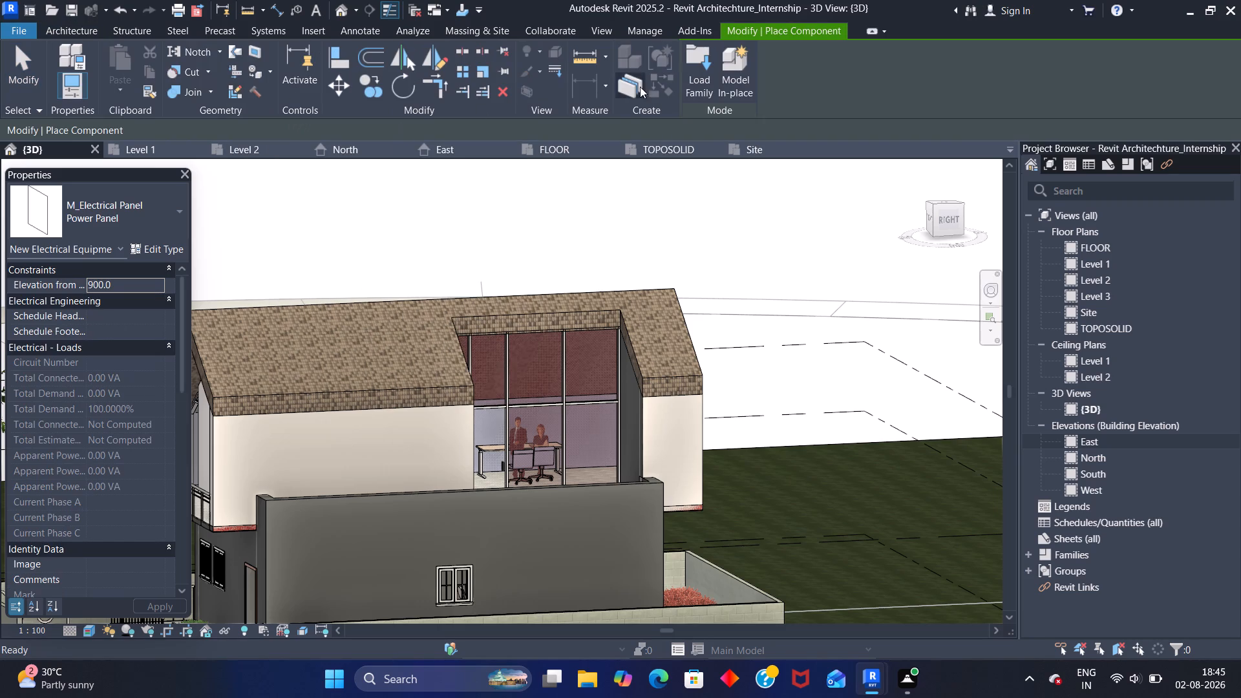
left_click(700, 72)
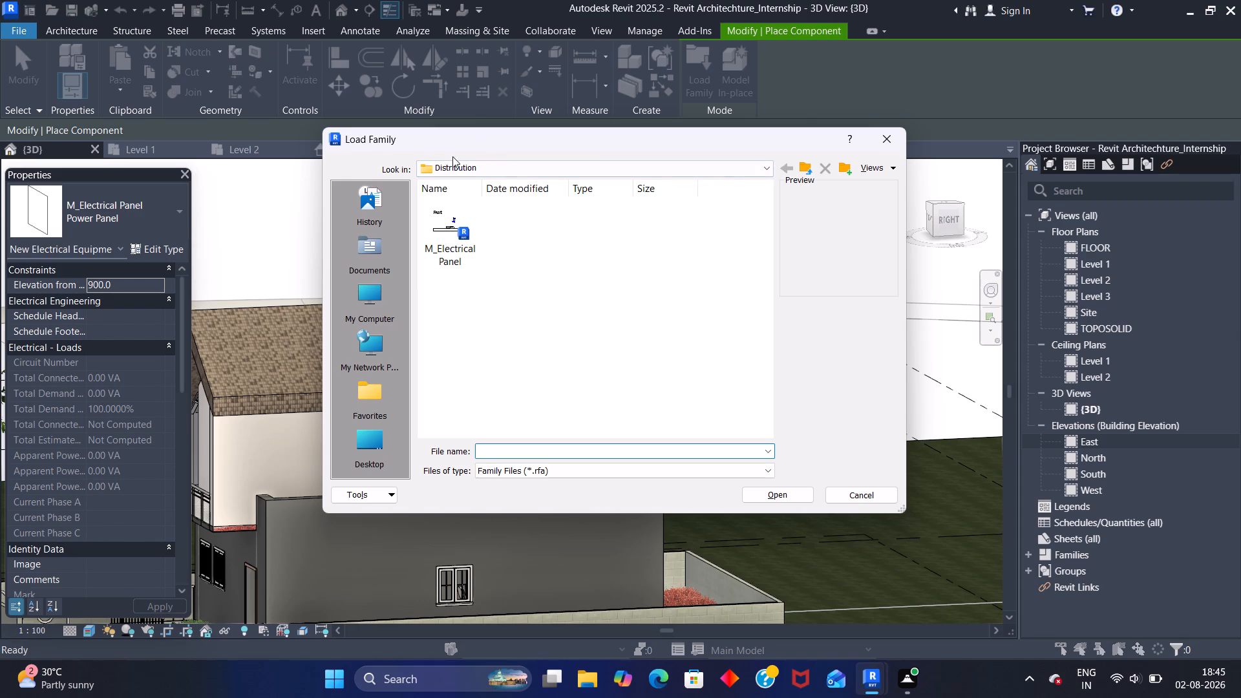
left_click(514, 167)
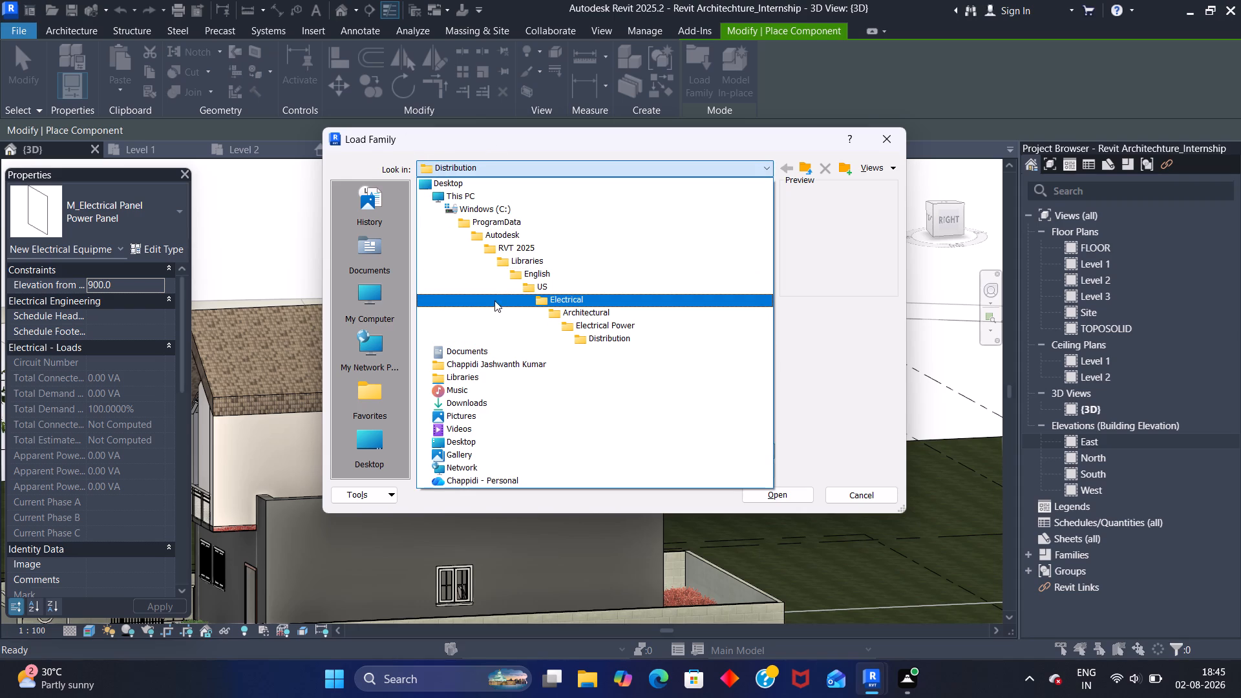
left_click(501, 293)
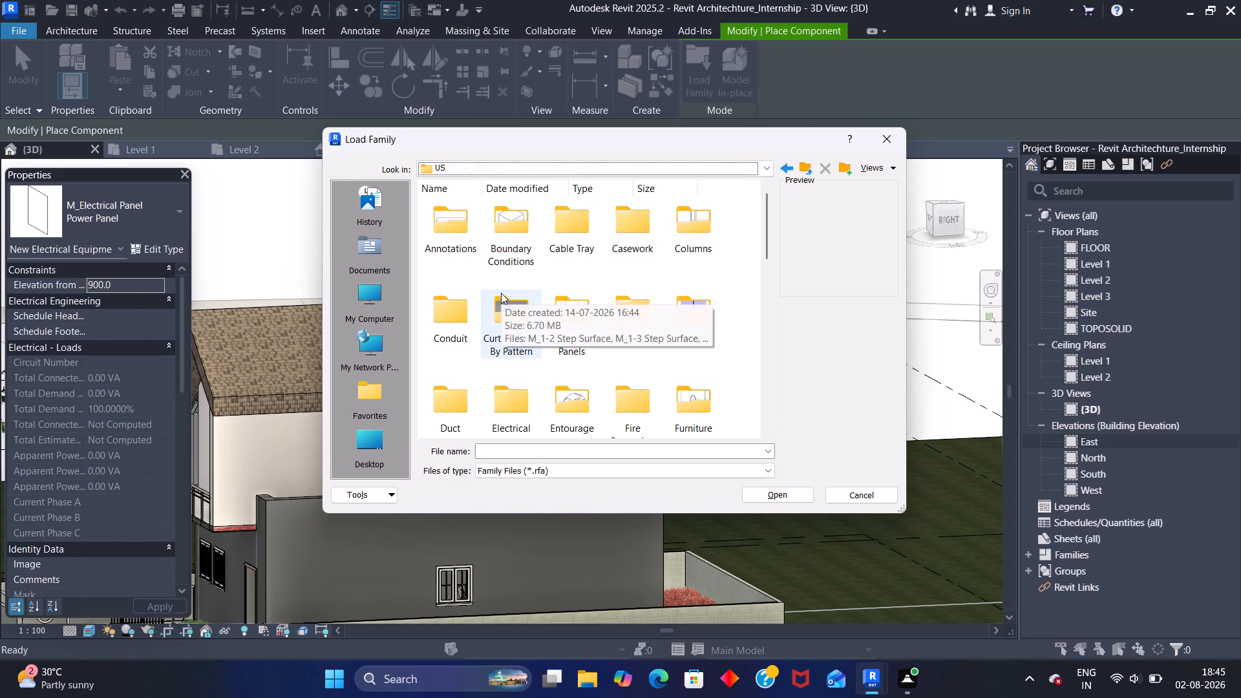
scroll(477, 266, "down", 1)
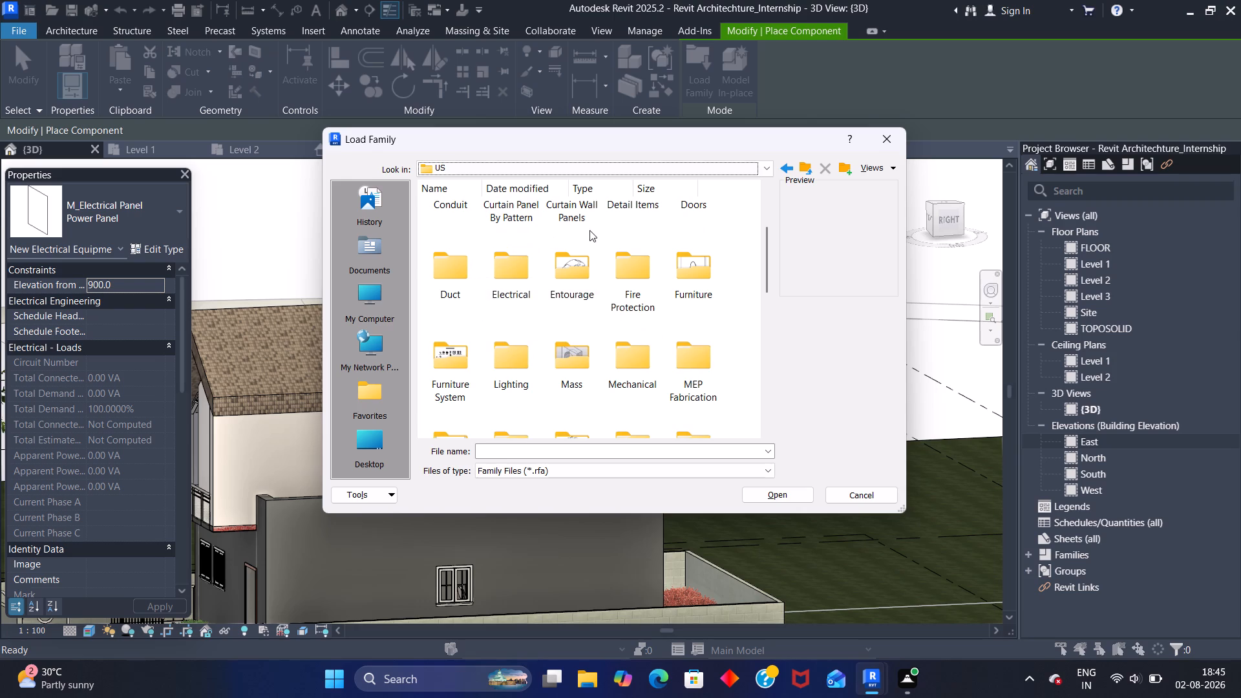
scroll(576, 223, "down", 4)
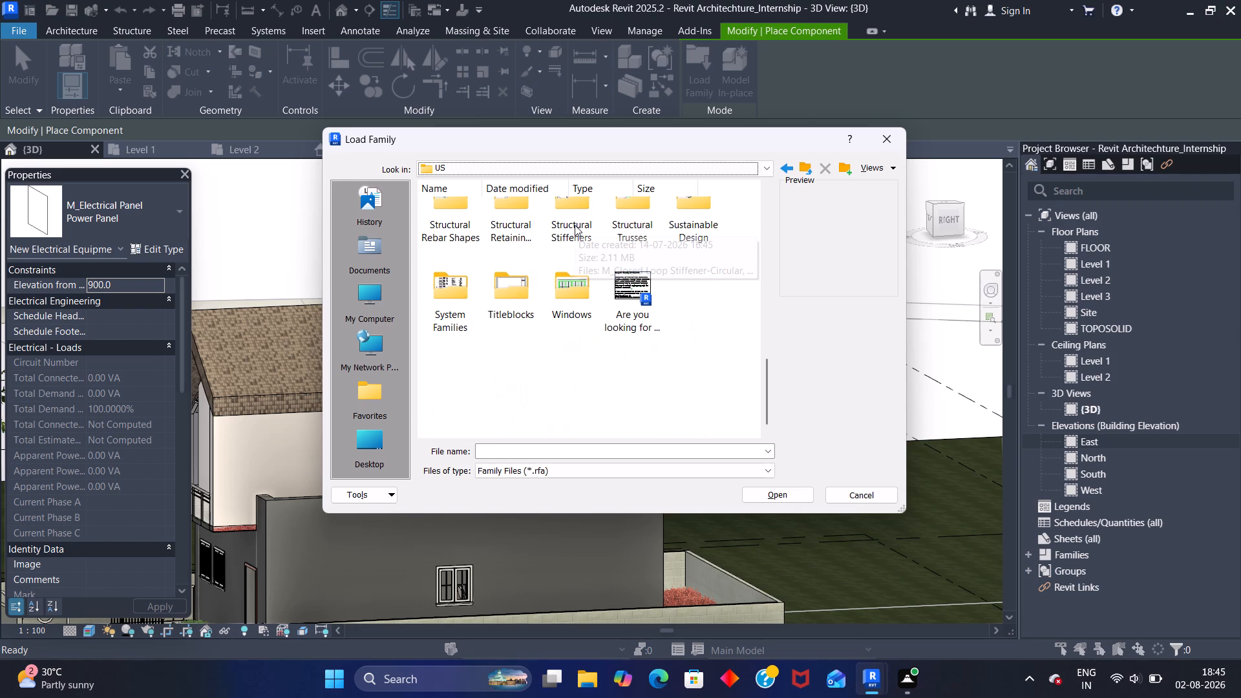
scroll(574, 273, "up", 1)
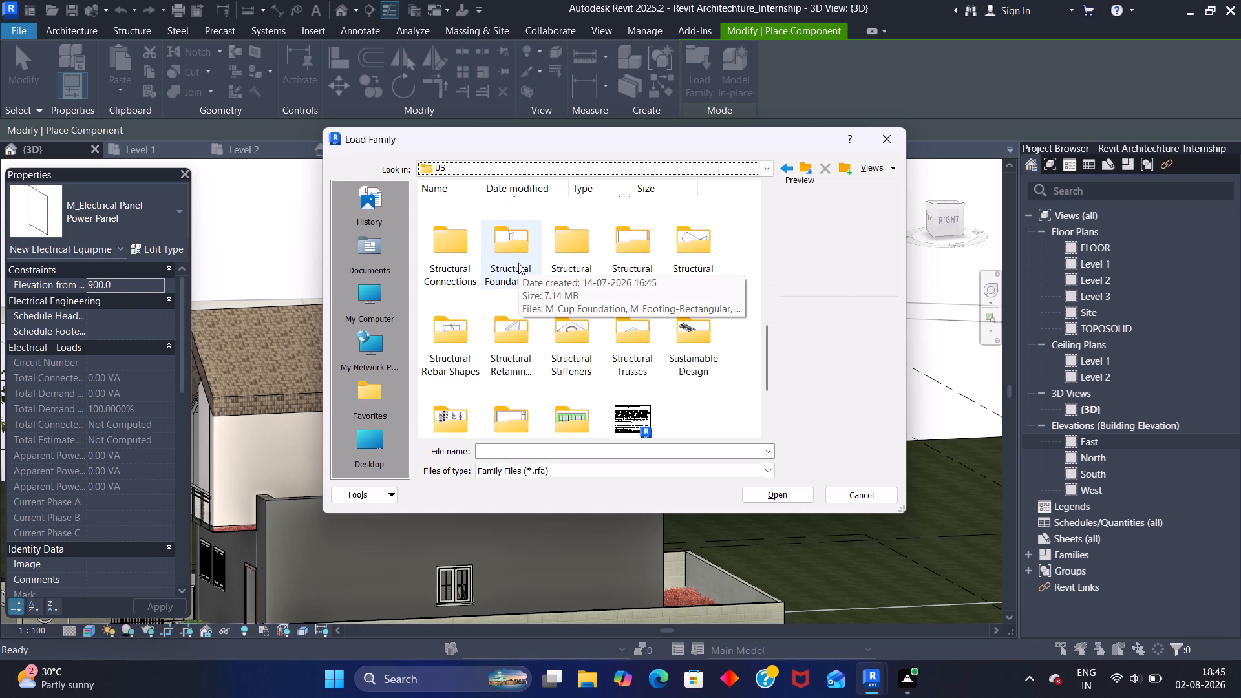
scroll(255, 498, "down", 3)
scroll(504, 368, "up", 11)
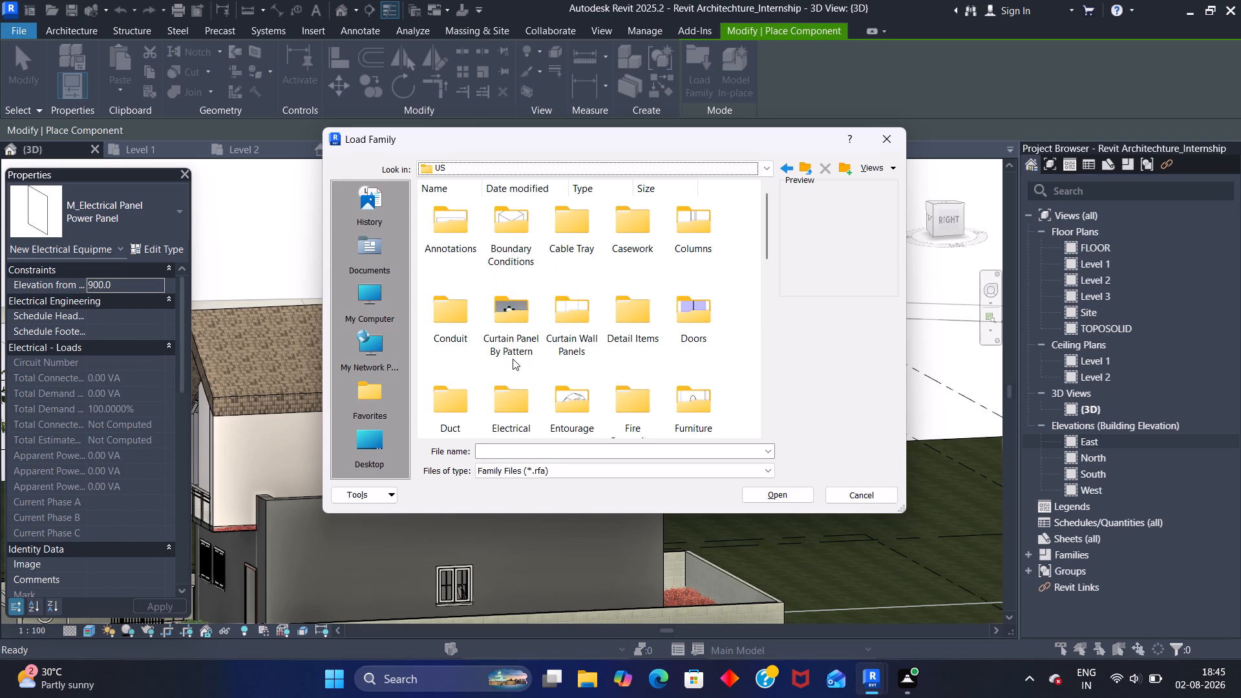
scroll(529, 392, "up", 2)
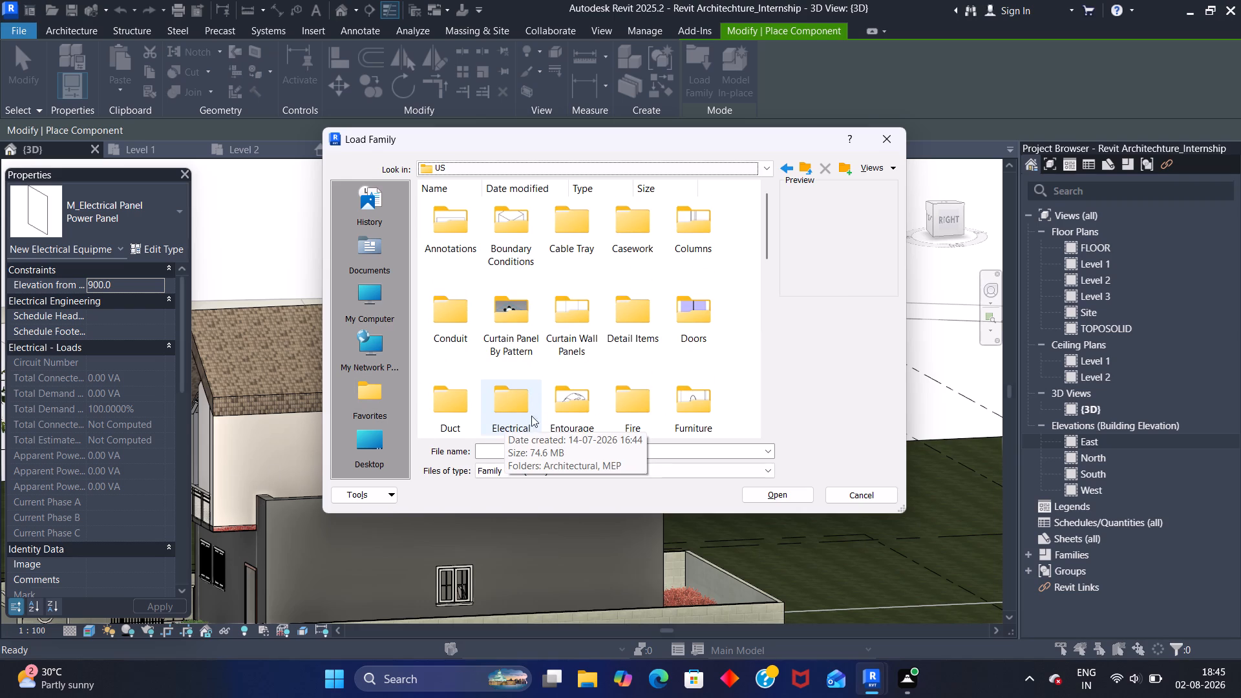
scroll(575, 399, "down", 1)
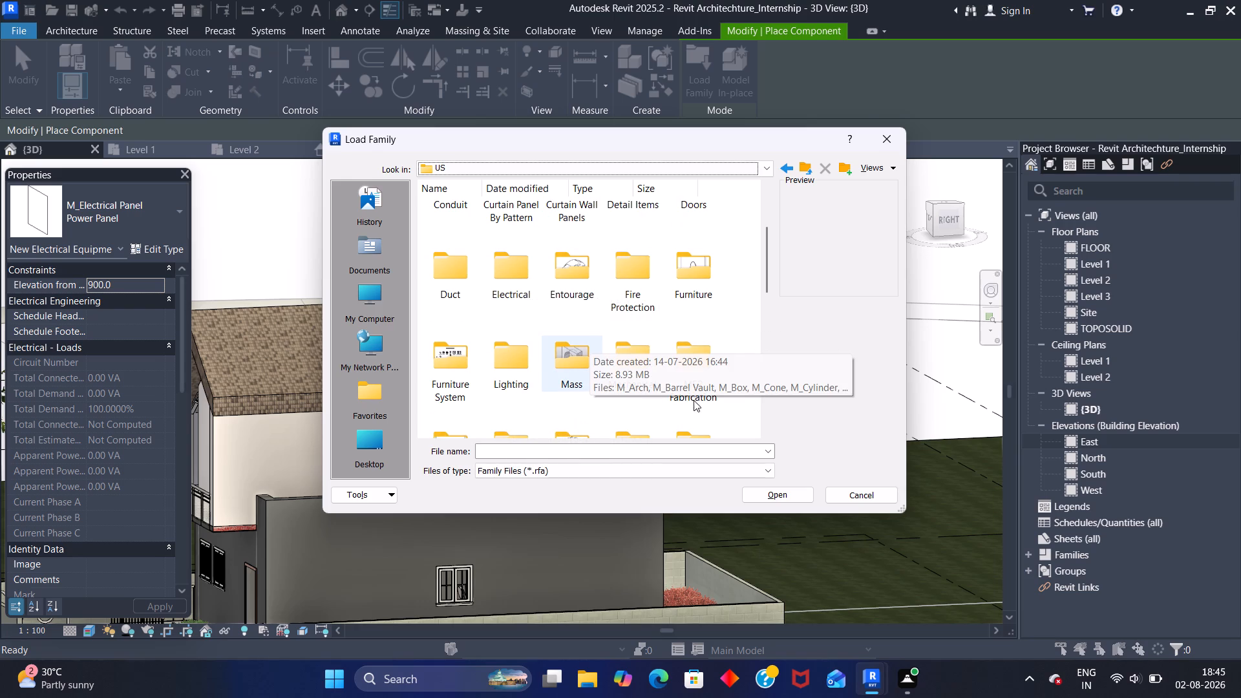
Check the library's Duct folder, including Accessories, Dampers and Fittings, for a suitable family, returning to the US folder.
double_click(444, 271)
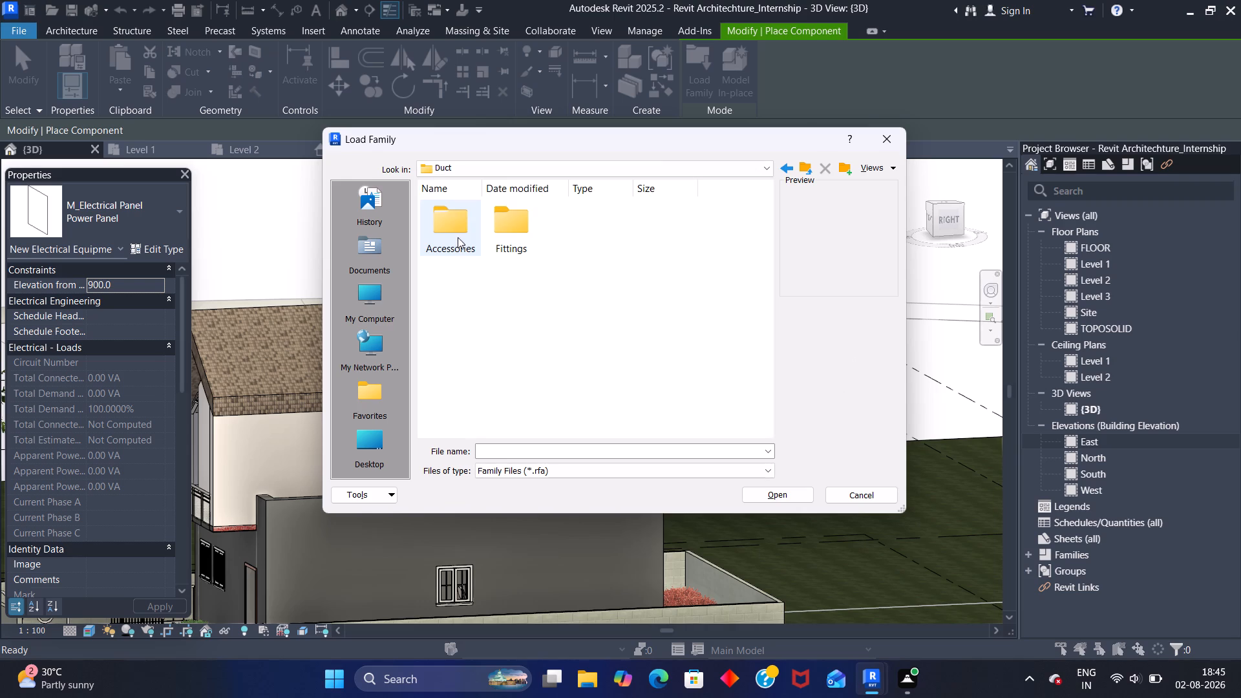
double_click(462, 221)
double_click(456, 222)
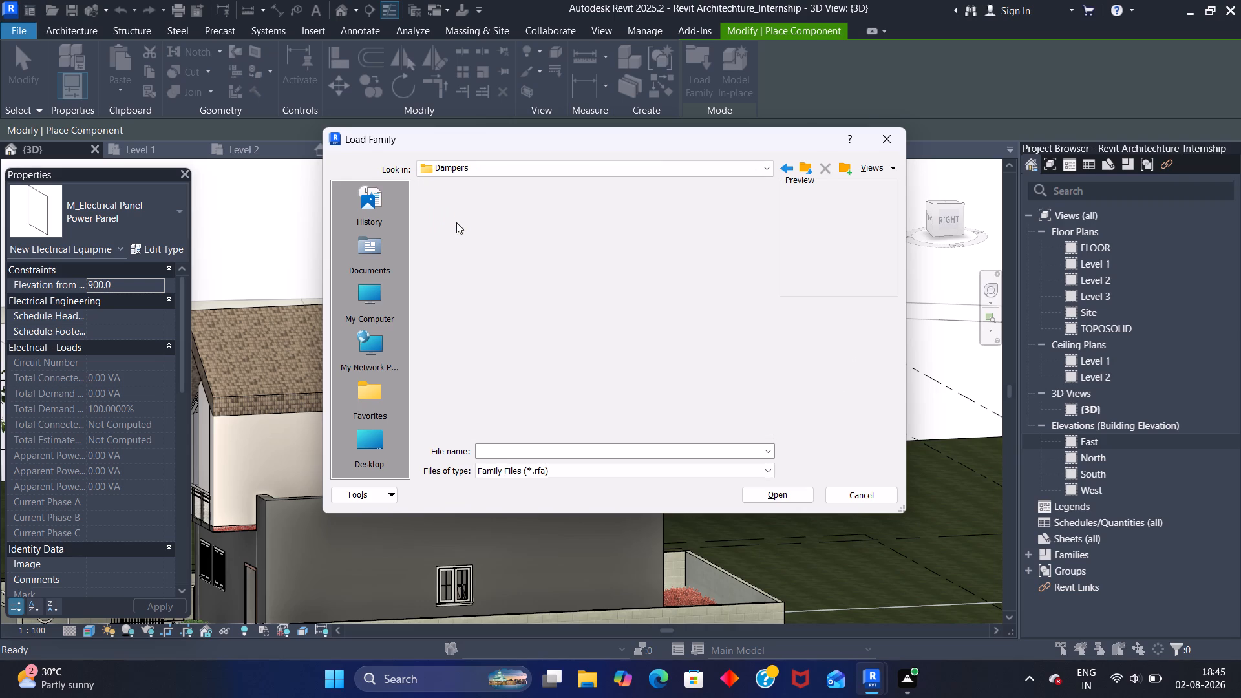
left_click(793, 167)
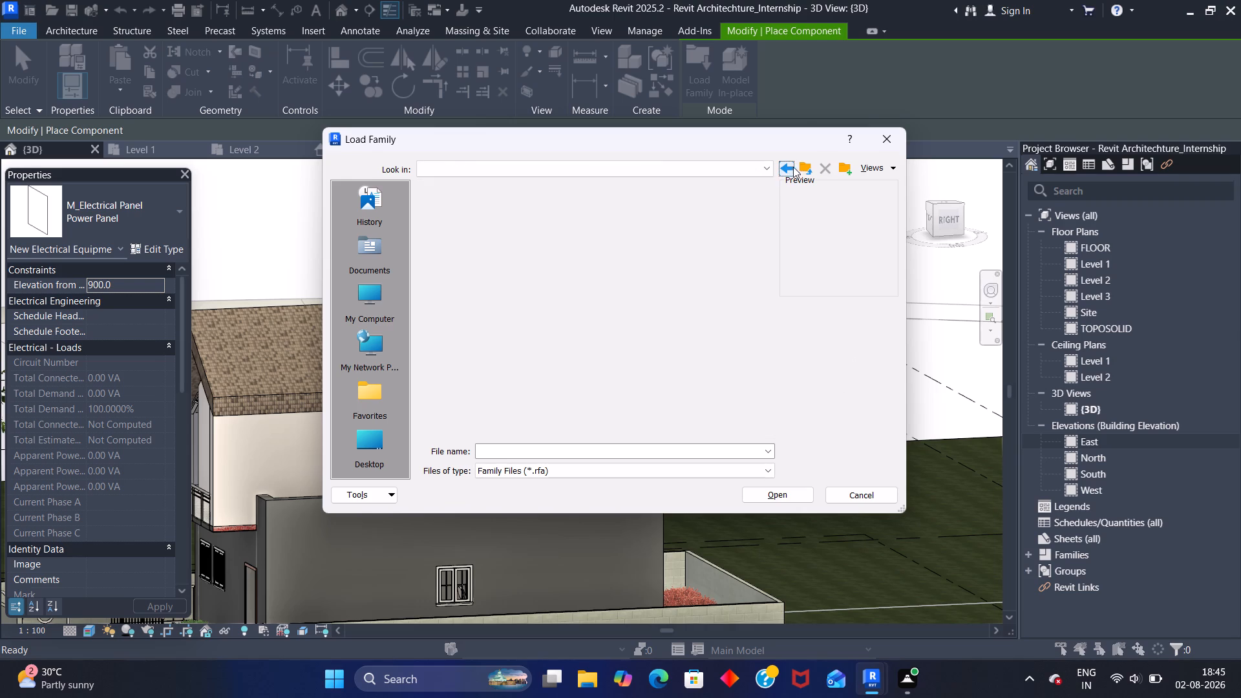
left_click(781, 167)
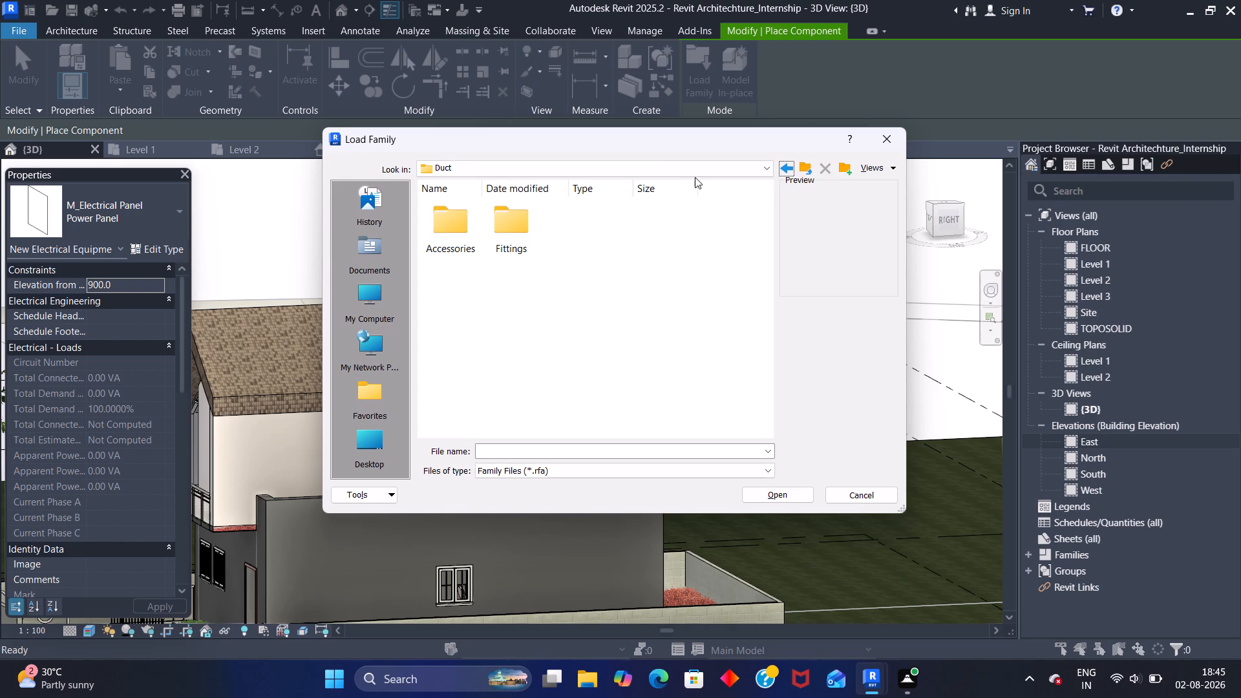
double_click(494, 229)
double_click(500, 227)
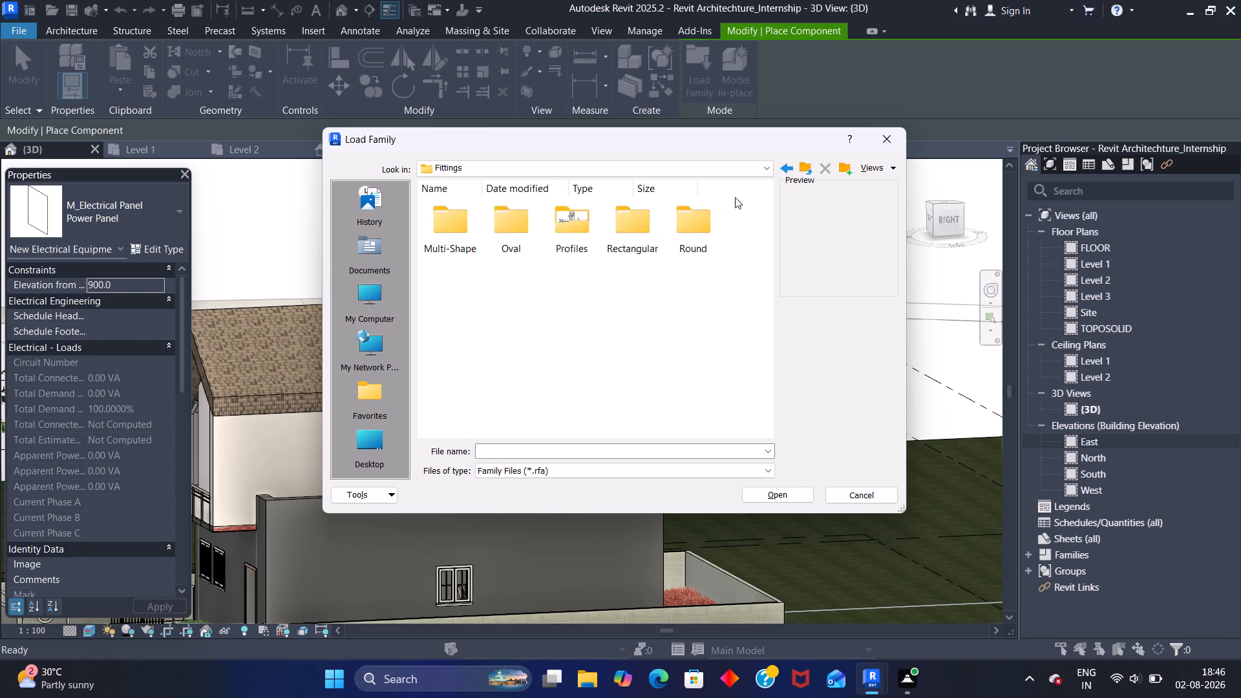
left_click(781, 173)
left_click(781, 171)
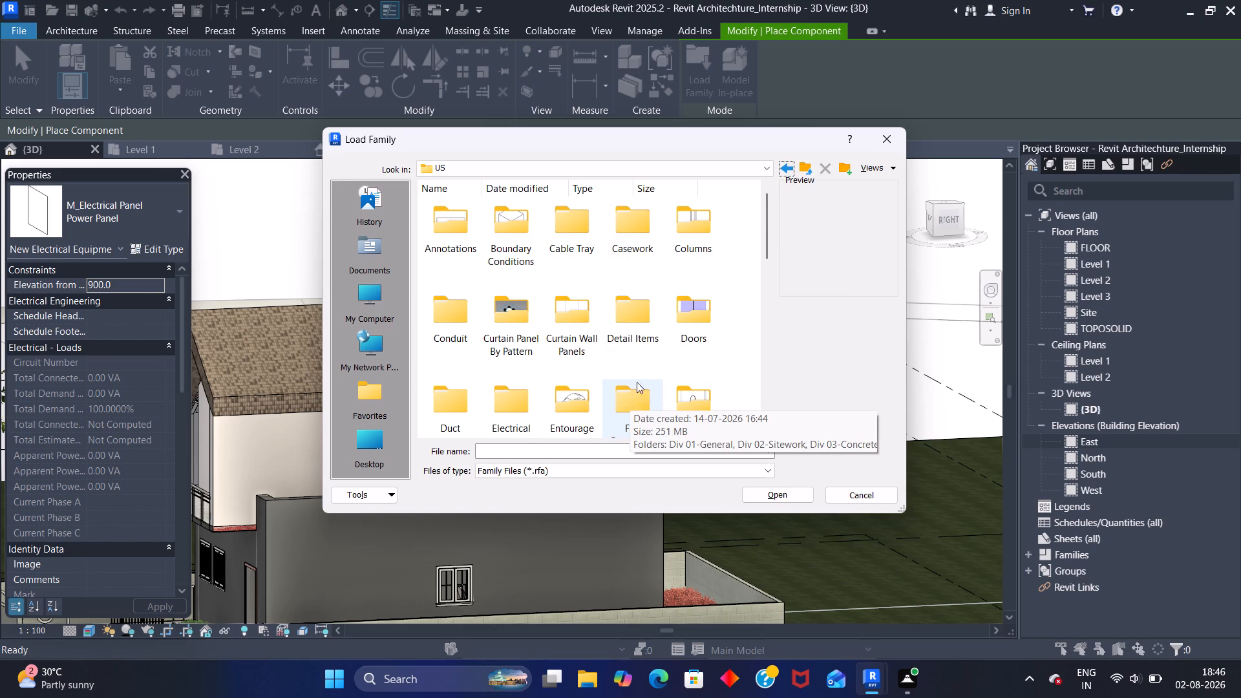
Look through the US library categories again and check the System Families folder for loadable families.
scroll(633, 375, "down", 1)
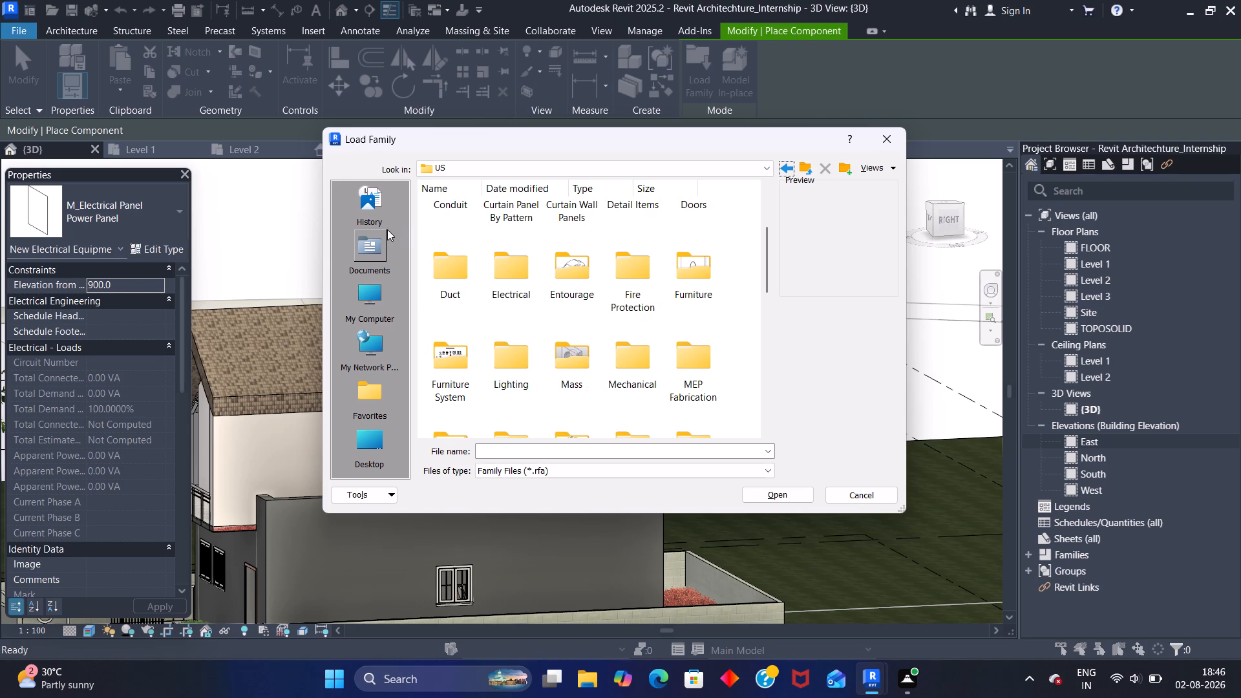
scroll(464, 251, "up", 3)
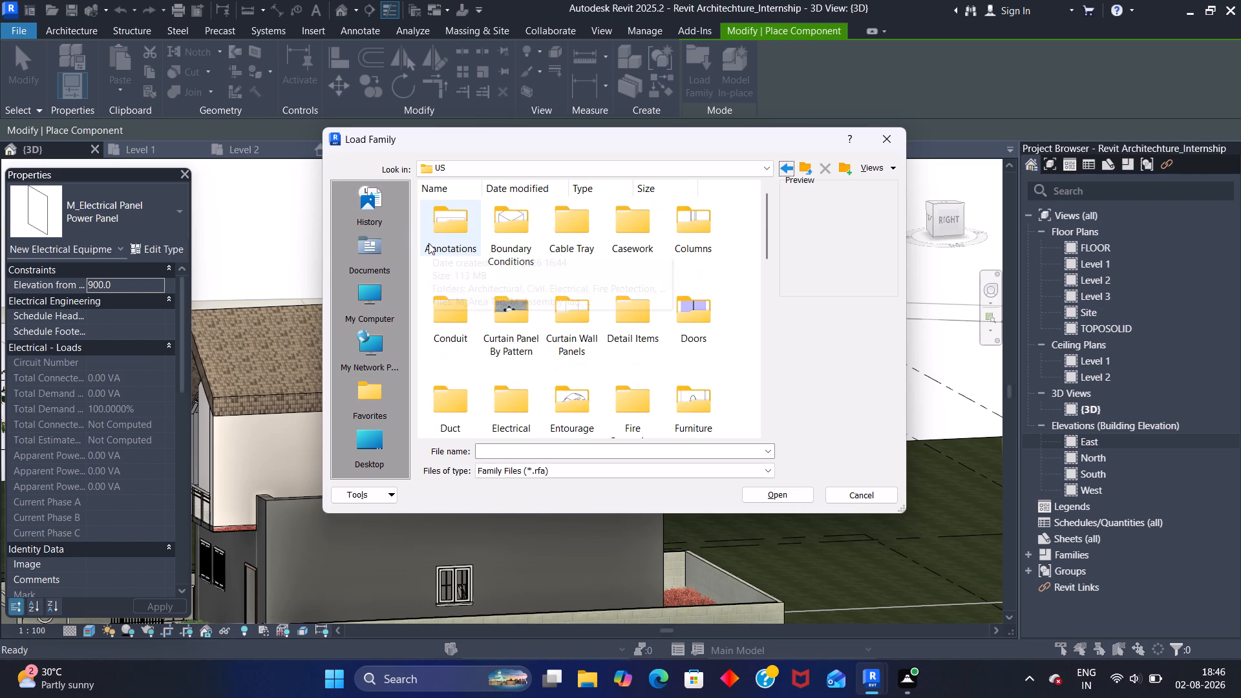
scroll(429, 243, "up", 3)
scroll(429, 243, "down", 7)
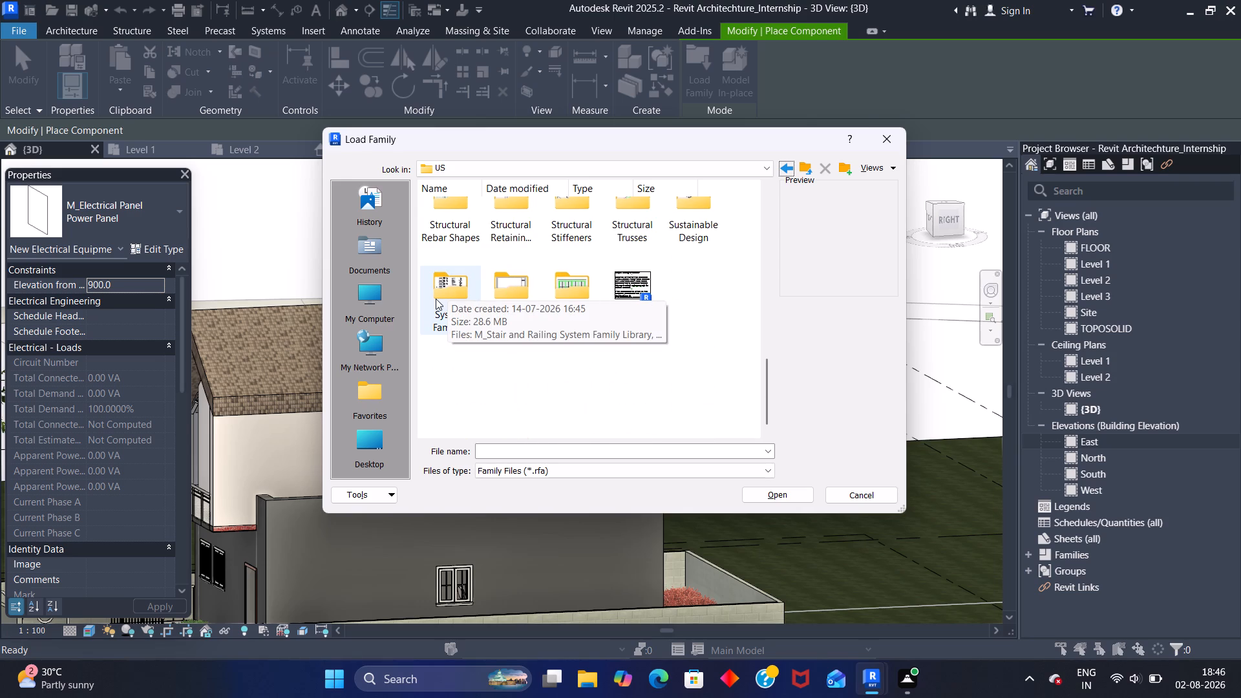
double_click(436, 299)
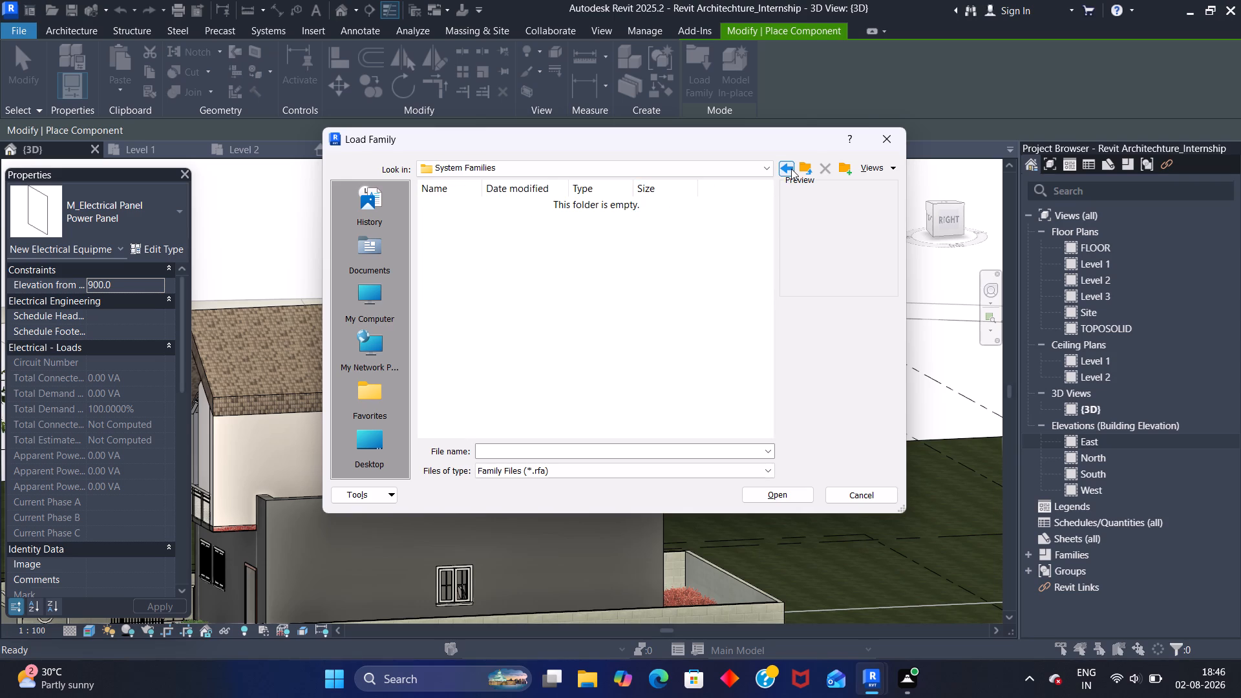
left_click(791, 169)
Check the library's Electrical folder, including Architectural power Distribution and MEP, for a suitable family, returning to the US folder.
scroll(543, 393, "up", 6)
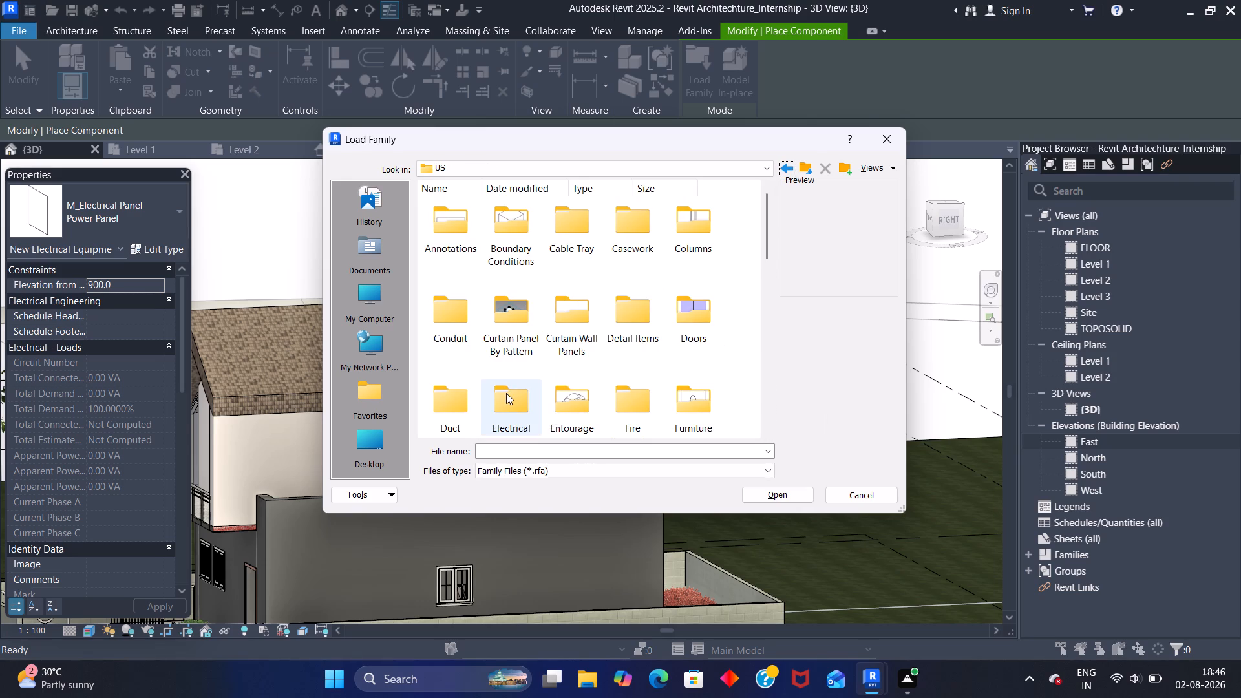
double_click(506, 393)
double_click(458, 226)
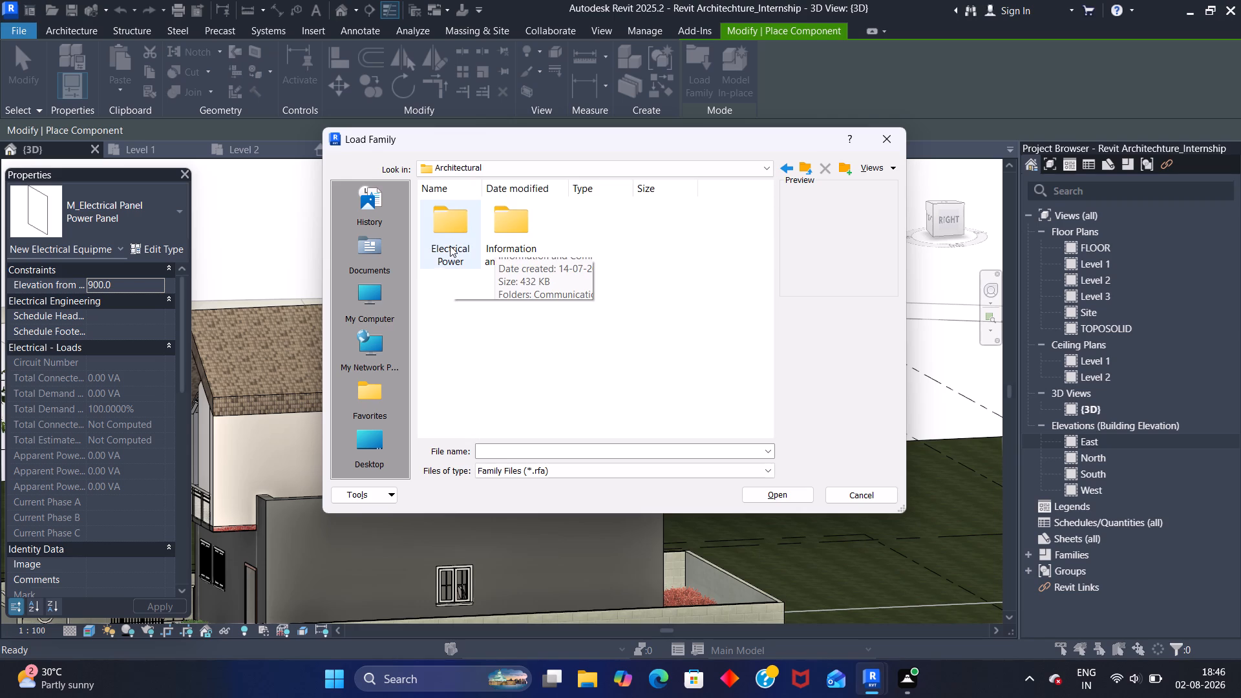
double_click(443, 233)
double_click(445, 226)
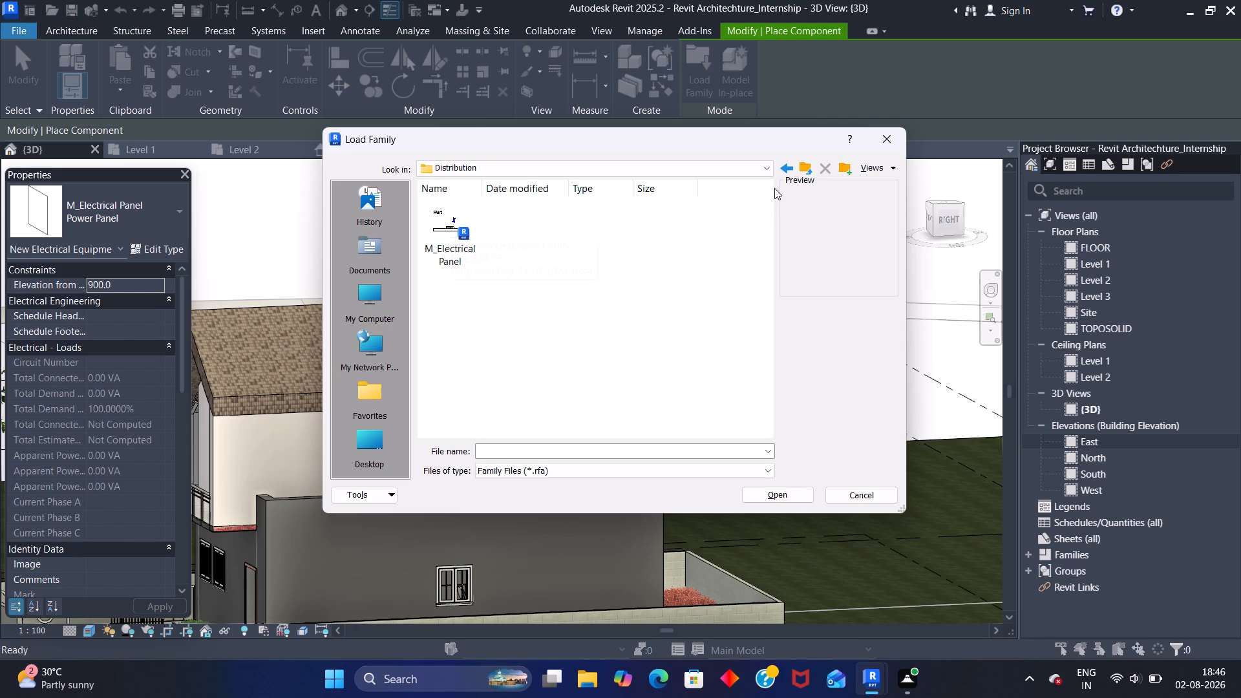
double_click(783, 169)
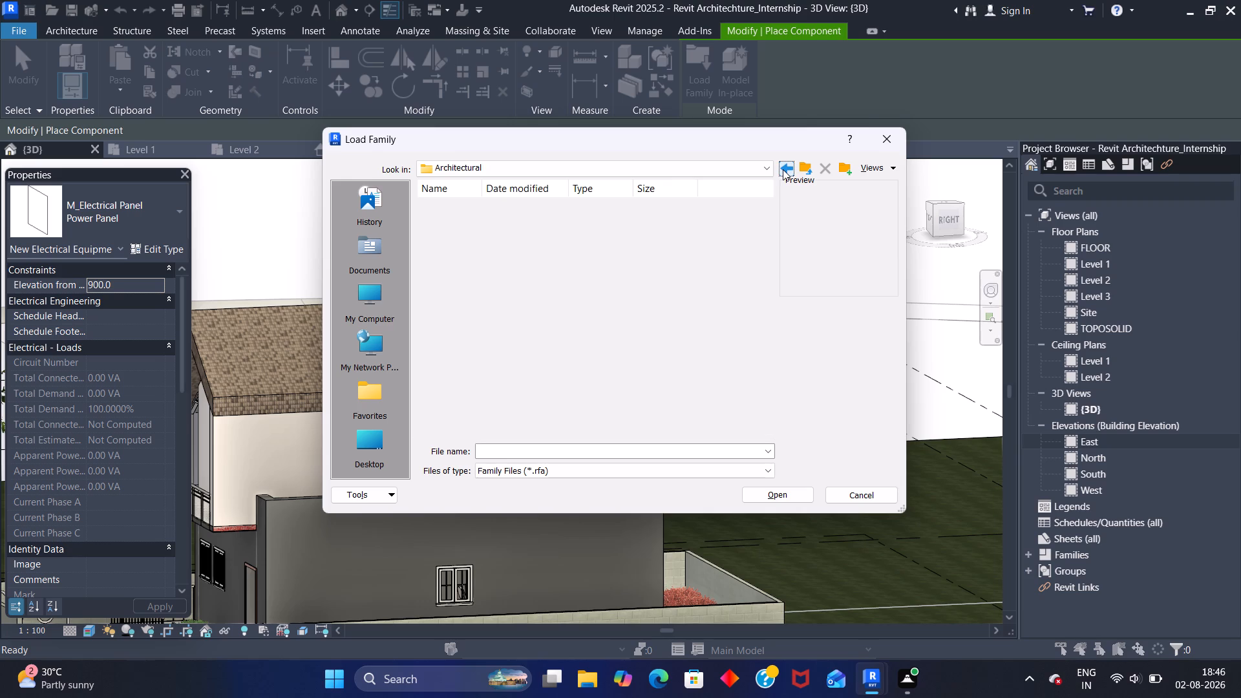
left_click(783, 169)
double_click(523, 226)
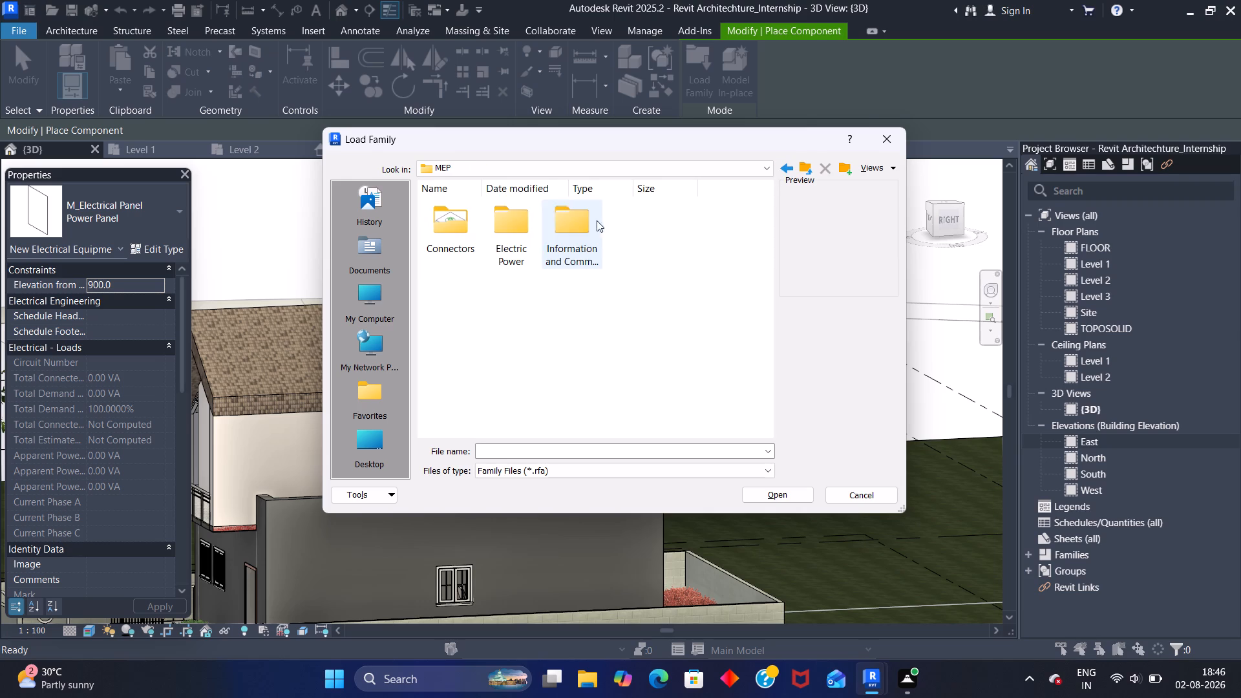
scroll(504, 240, "up", 2)
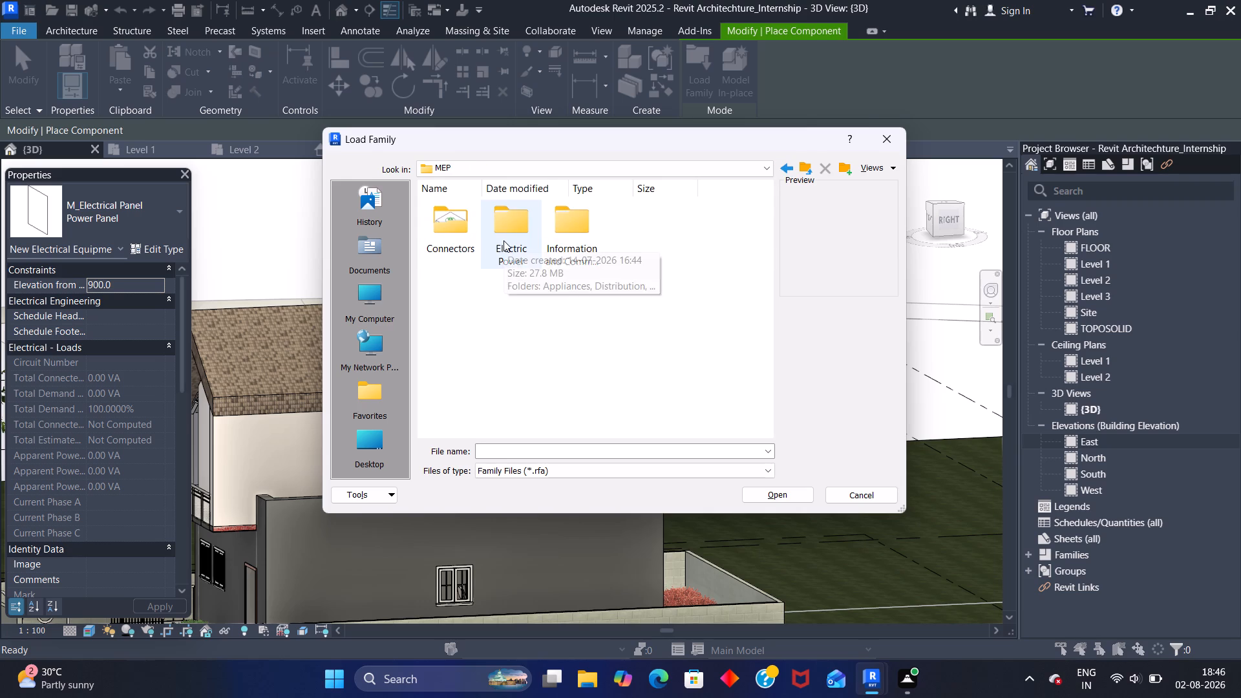
left_click(783, 173)
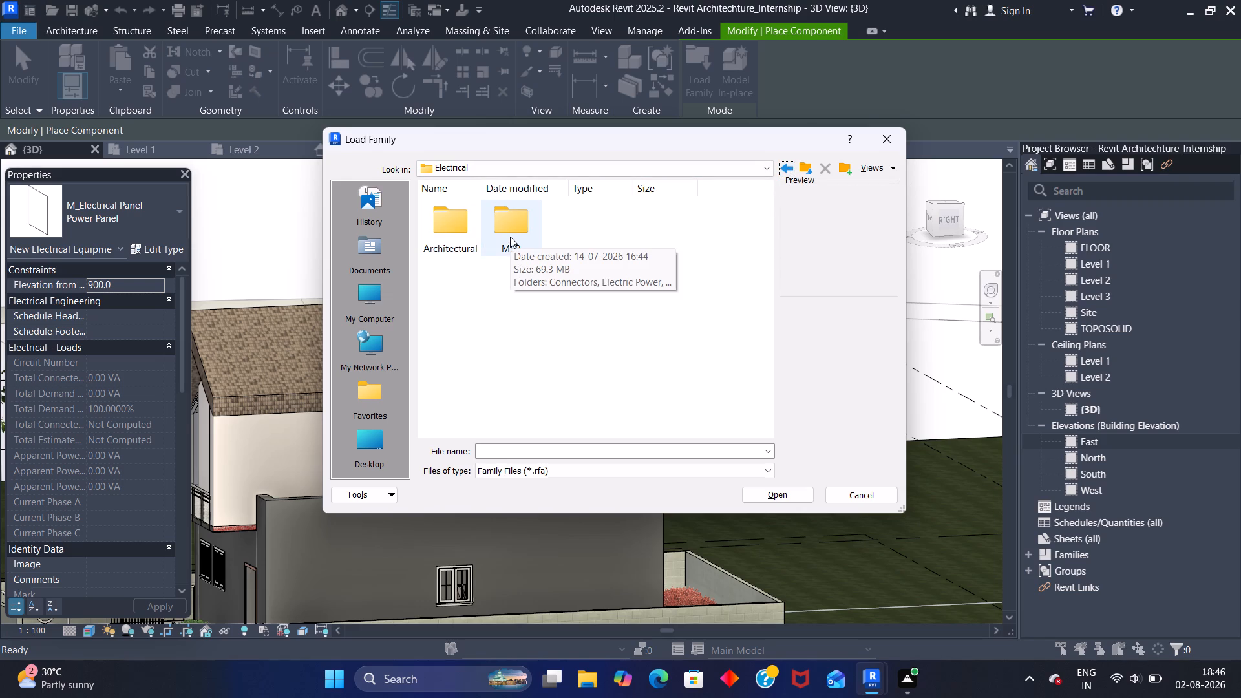
left_click(783, 166)
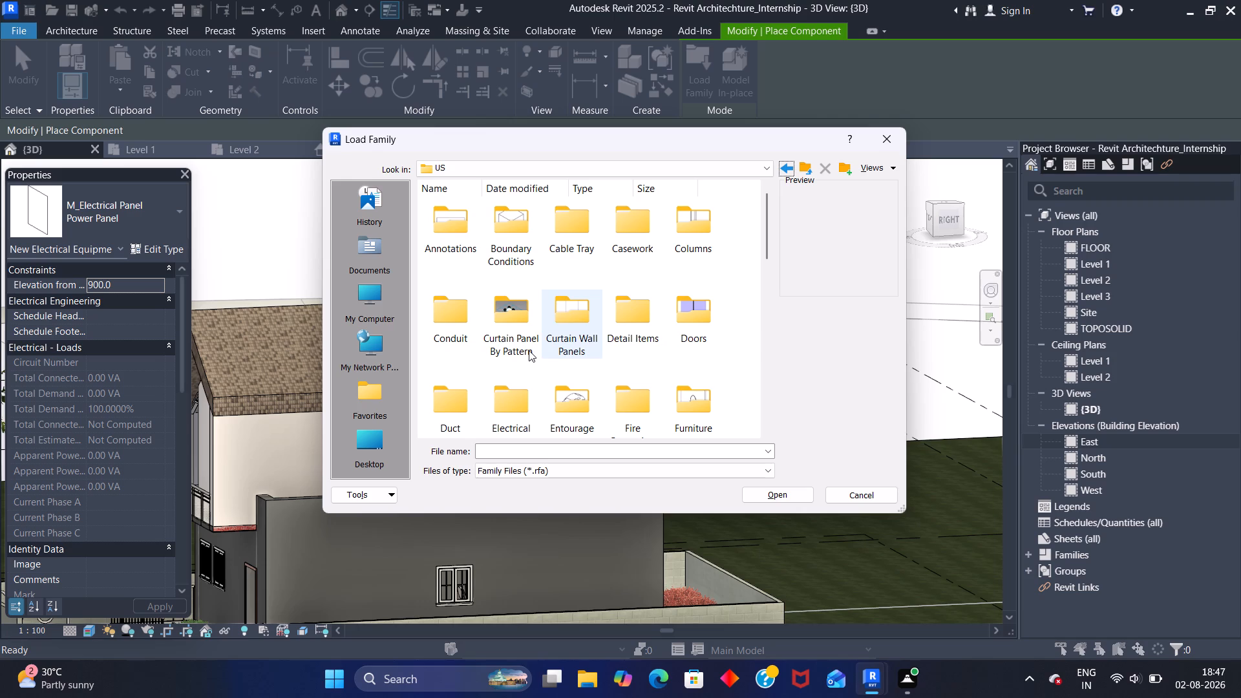
Look through the US library's category folders from Annotations to Windows for a suitable component category.
scroll(603, 343, "down", 3)
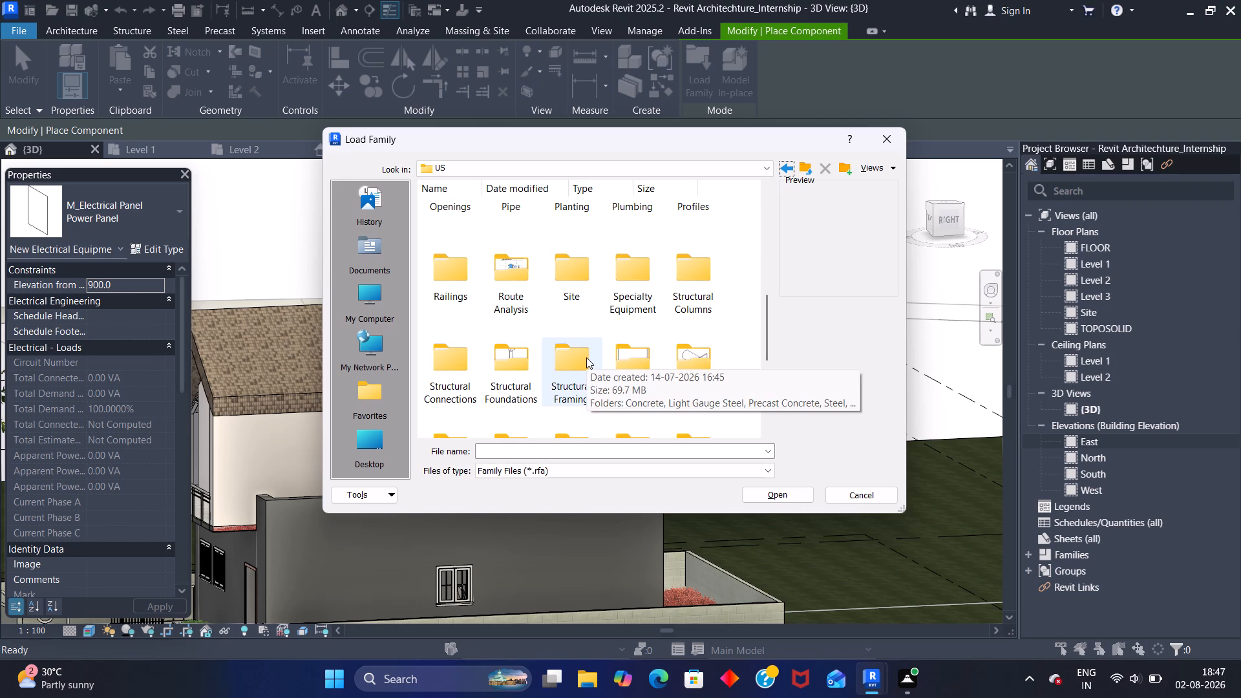
scroll(568, 344, "down", 4)
scroll(554, 307, "up", 1)
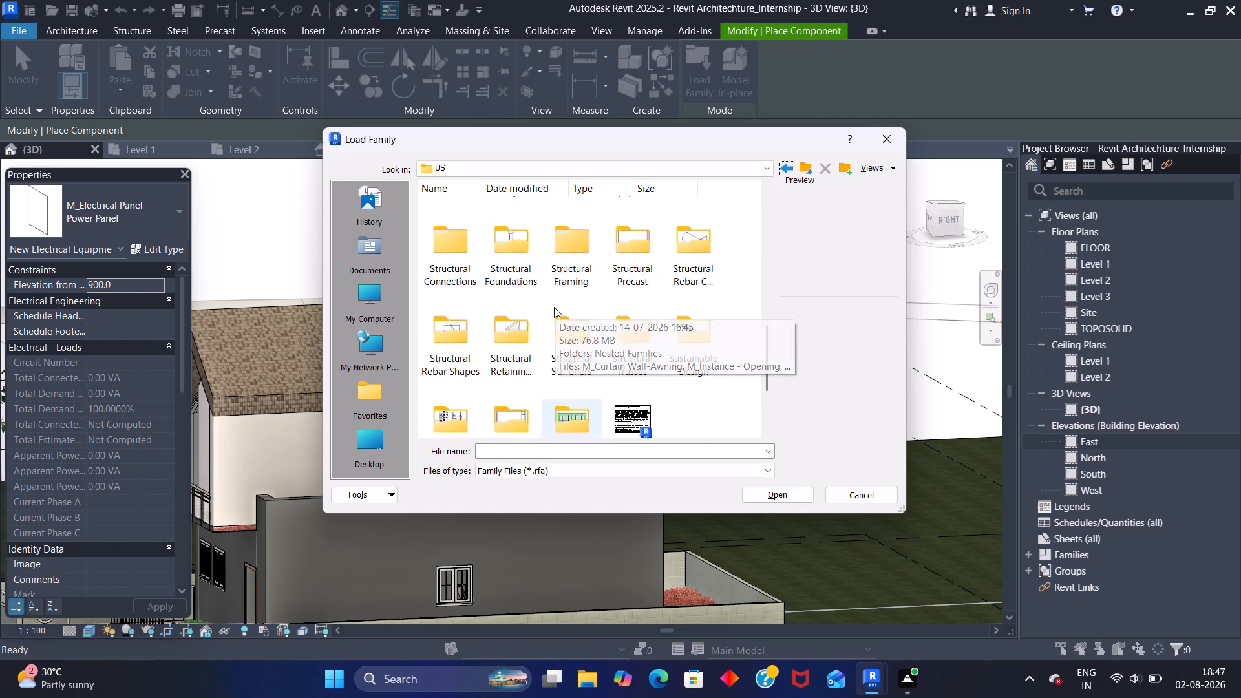
scroll(554, 307, "up", 1)
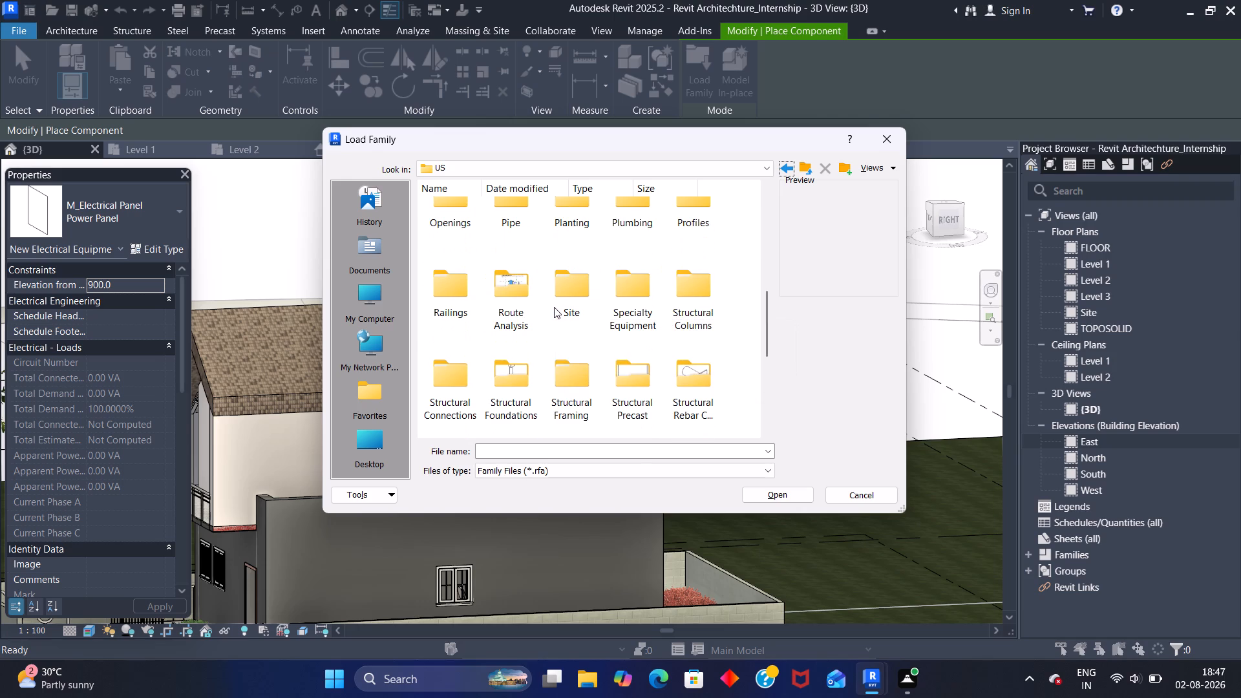
scroll(551, 310, "down", 3)
scroll(550, 310, "up", 1)
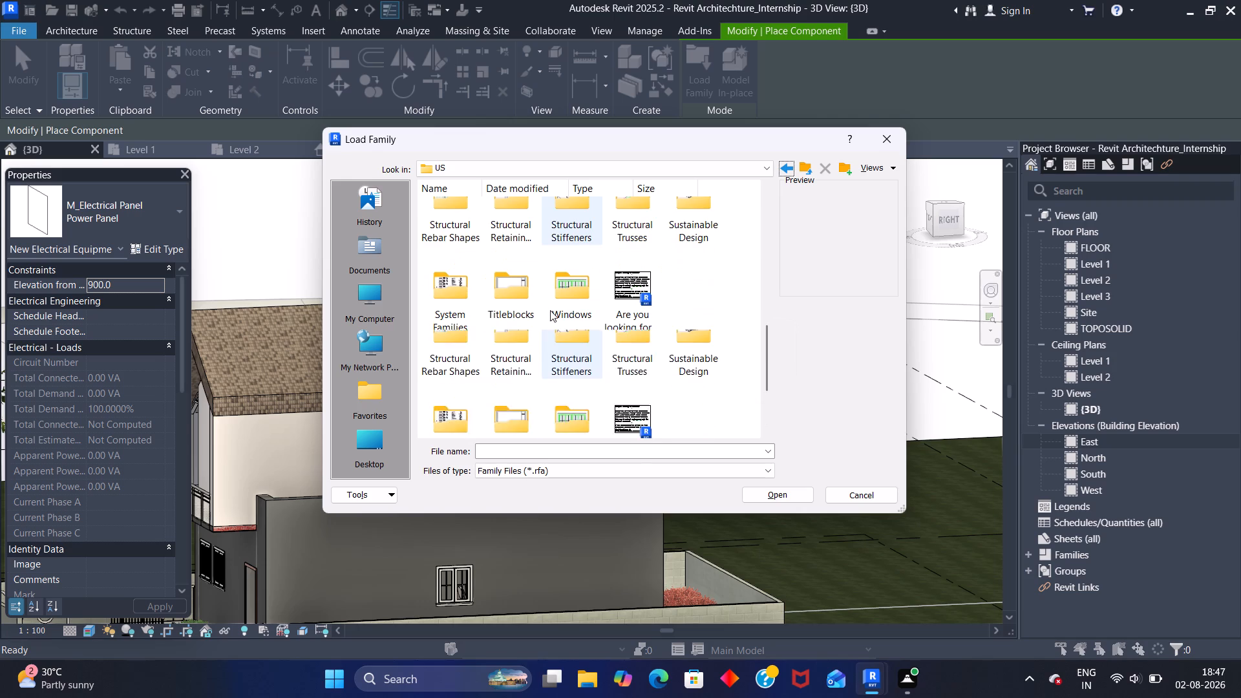
scroll(550, 310, "up", 3)
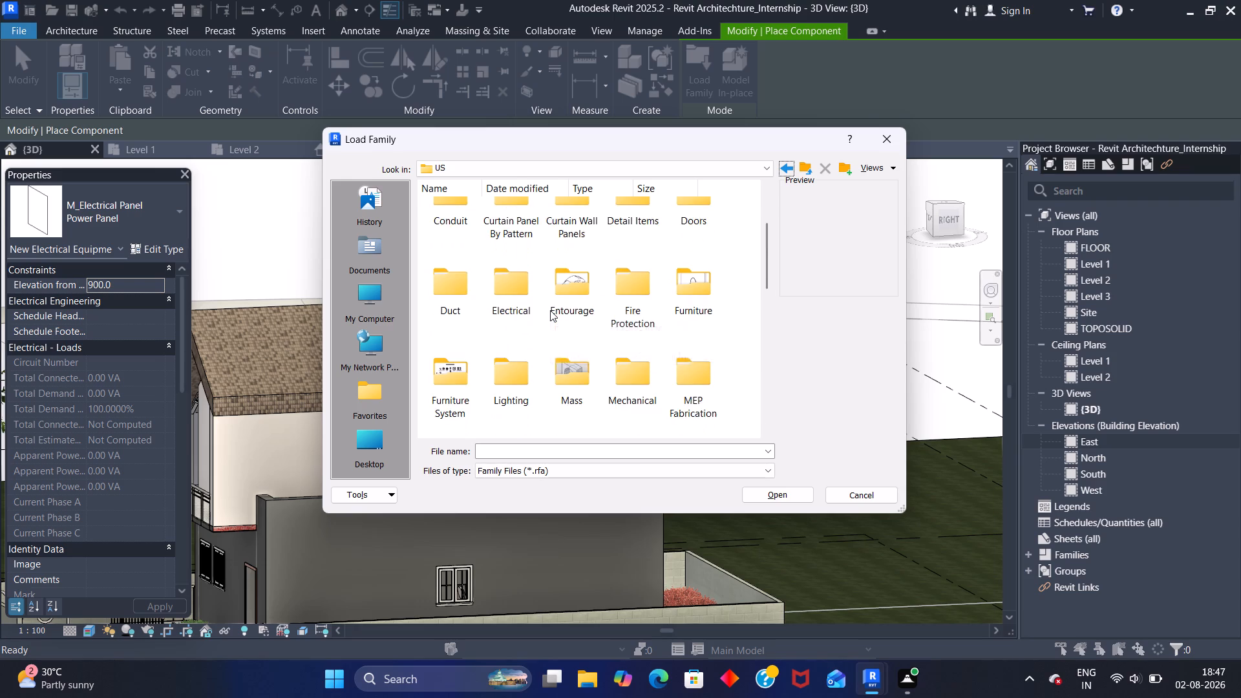
scroll(550, 310, "up", 3)
scroll(550, 310, "down", 1)
scroll(611, 314, "up", 1)
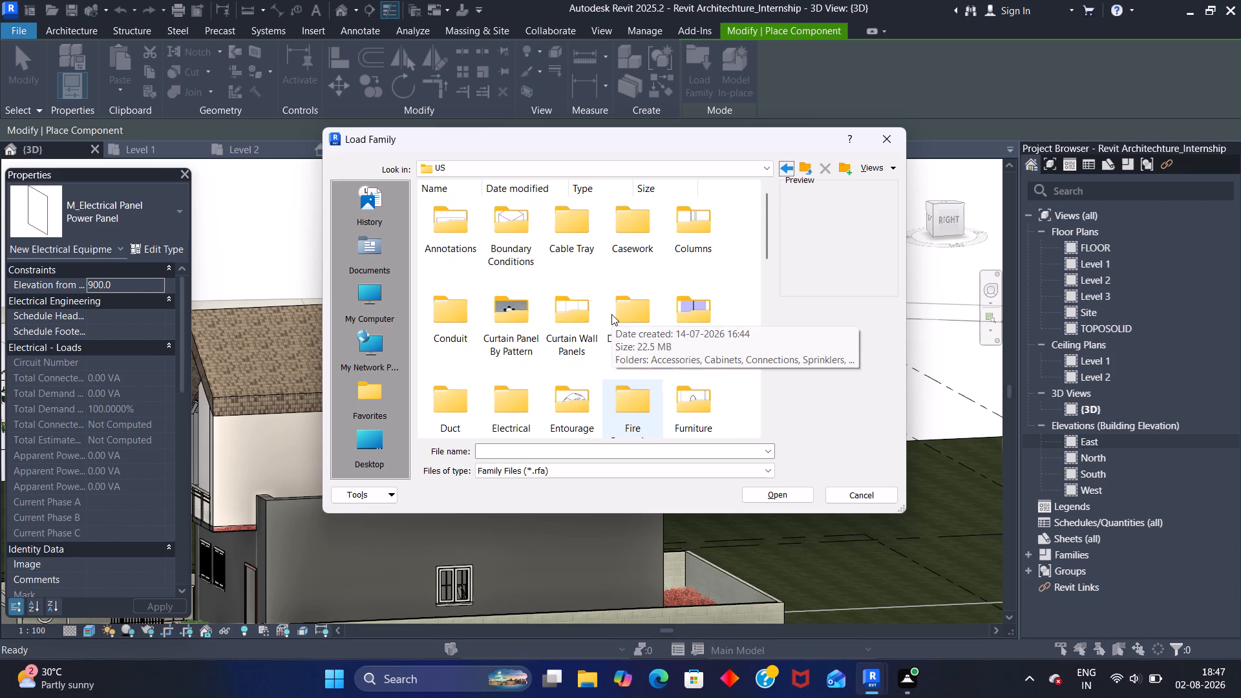
scroll(611, 314, "up", 10)
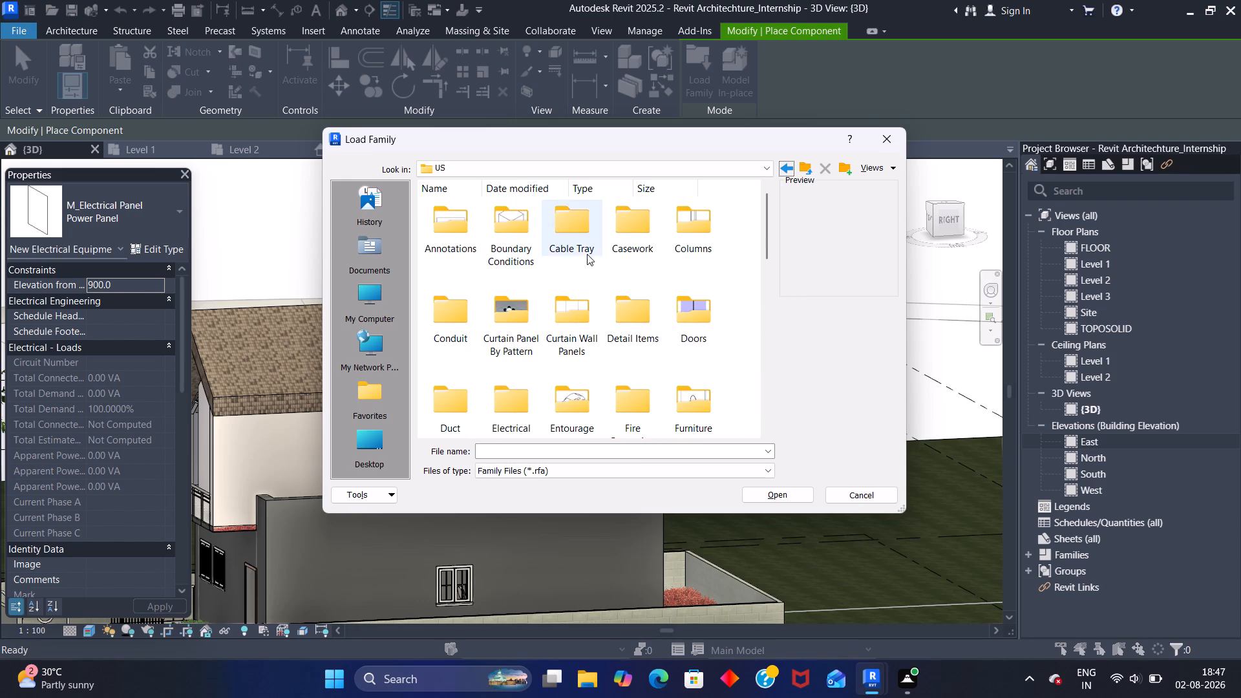
scroll(587, 254, "down", 11)
scroll(582, 271, "up", 11)
scroll(580, 273, "down", 12)
scroll(577, 272, "up", 3)
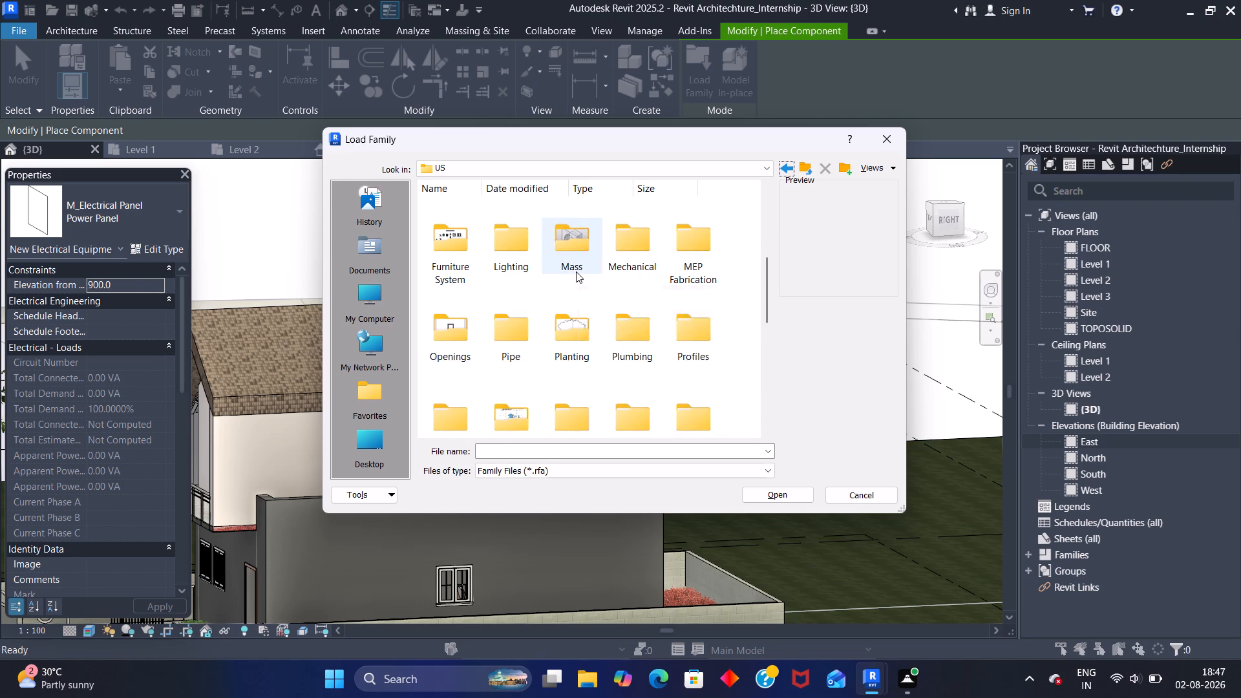
scroll(576, 271, "up", 5)
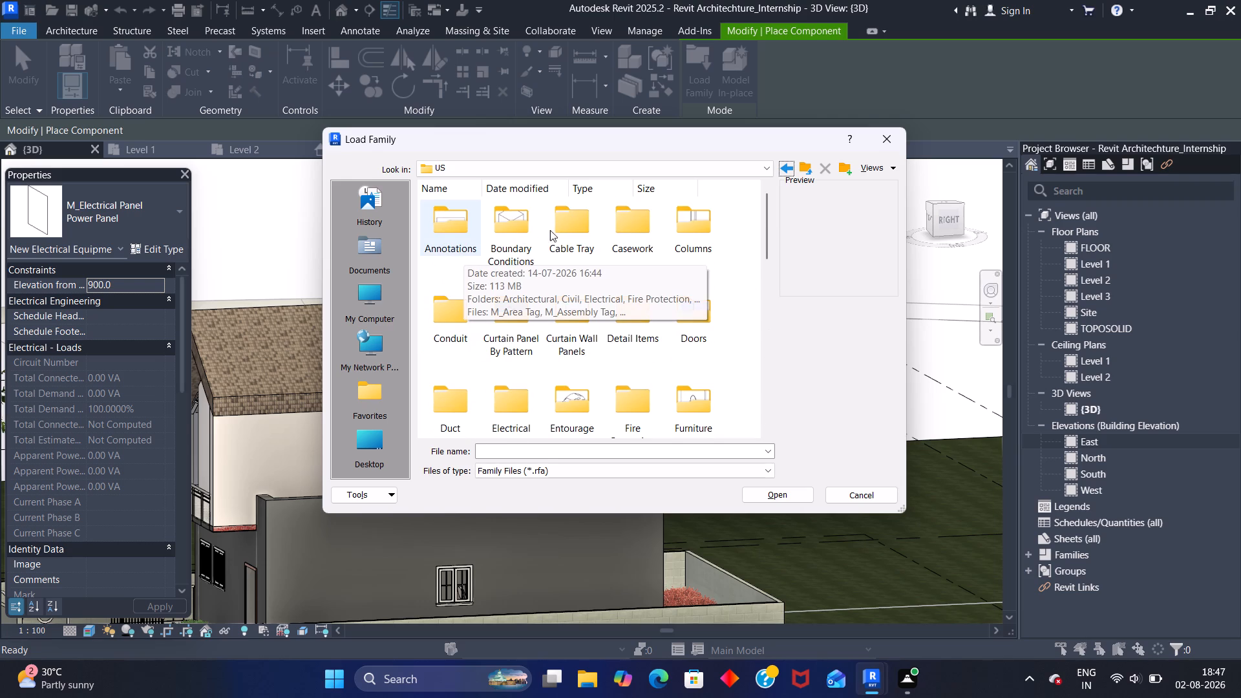
Check the Casework folder's cabinet and counter top subfolders, close the family browser and leave component placement.
double_click(641, 227)
double_click(635, 225)
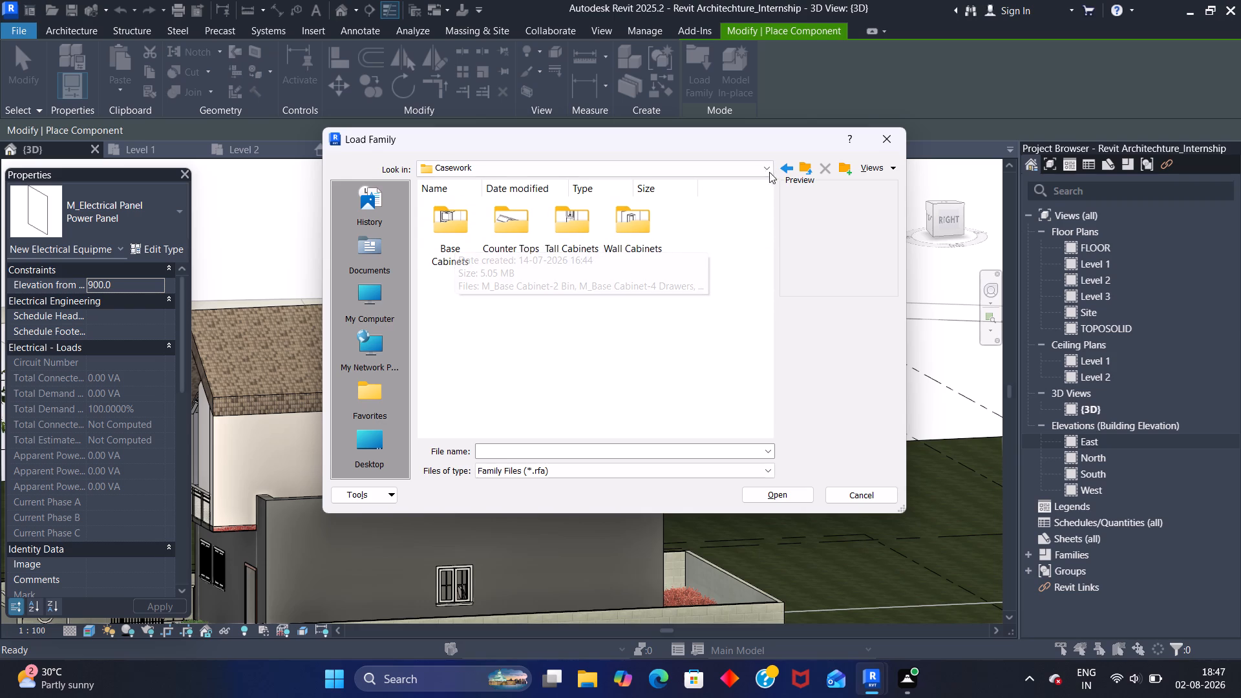
left_click(791, 171)
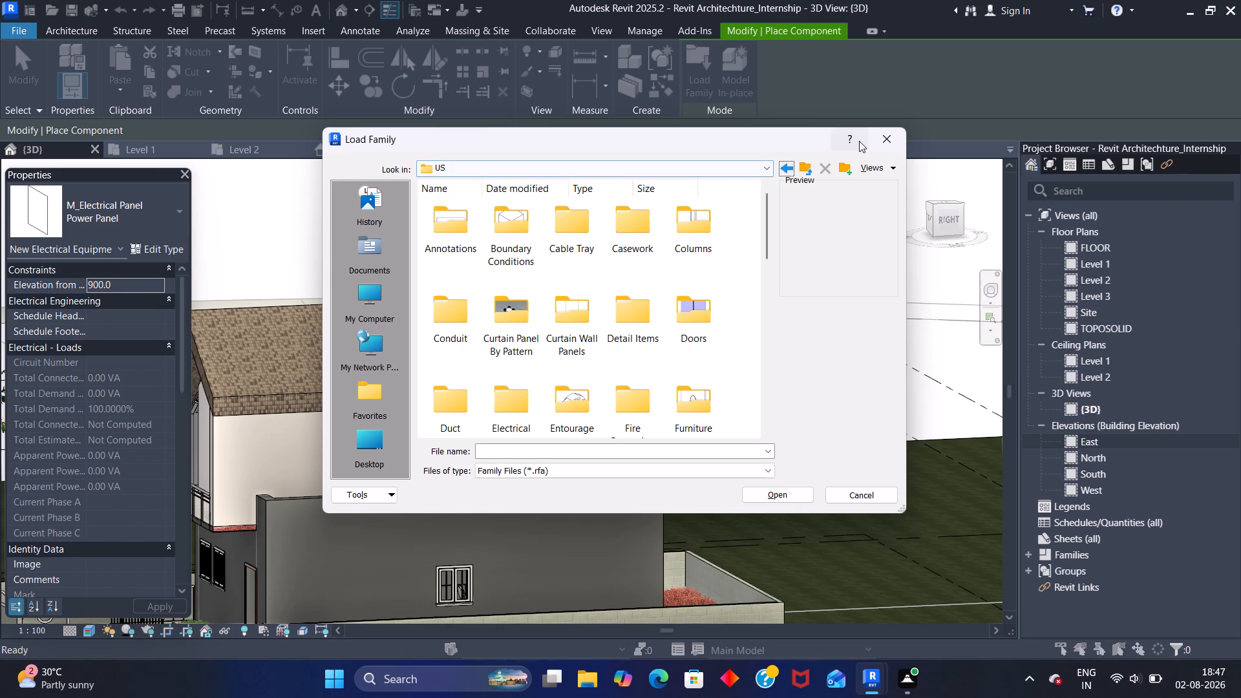
left_click(876, 141)
scroll(472, 388, "down", 2)
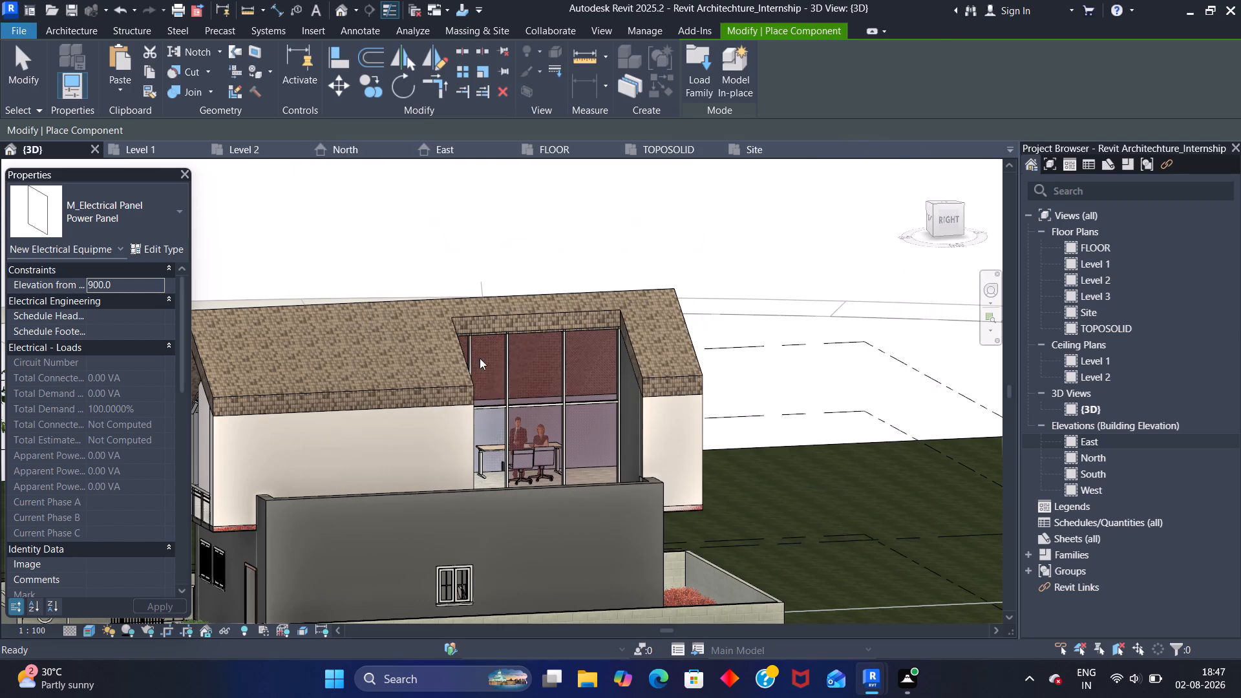
scroll(480, 358, "down", 1)
scroll(439, 278, "down", 2)
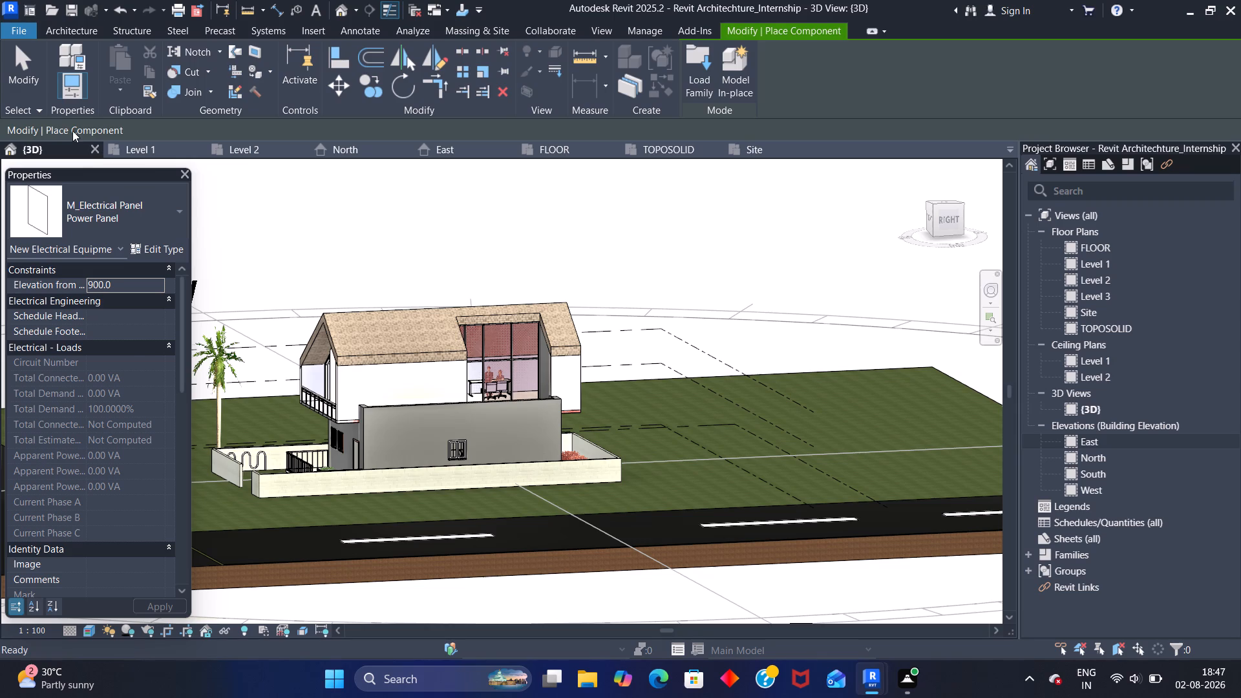
key("Escape")
key("Escape")
key("Escape")
key("Escape")
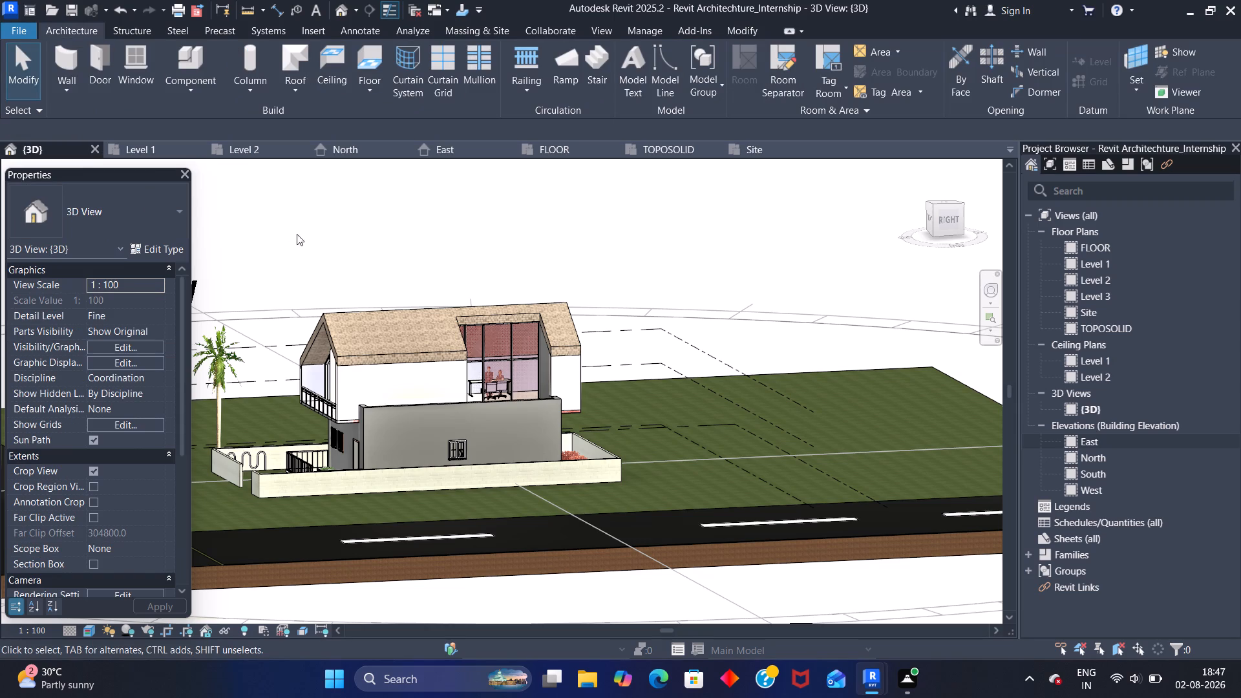
Examine the house's front facade, balcony, side wall and surrounding site with the corner road in 3D.
middle_click_drag(285, 235, 511, 242, "shift")
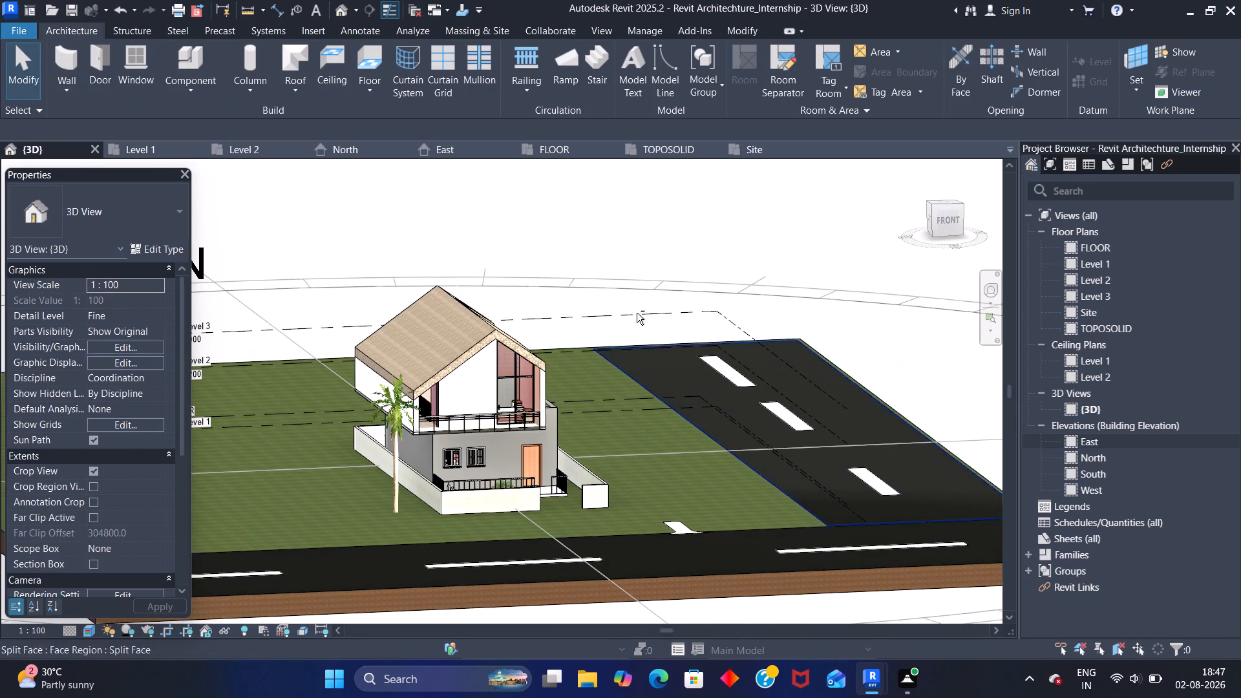
middle_click_drag(615, 212, 529, 226, "shift")
middle_click_drag(641, 450, 677, 404)
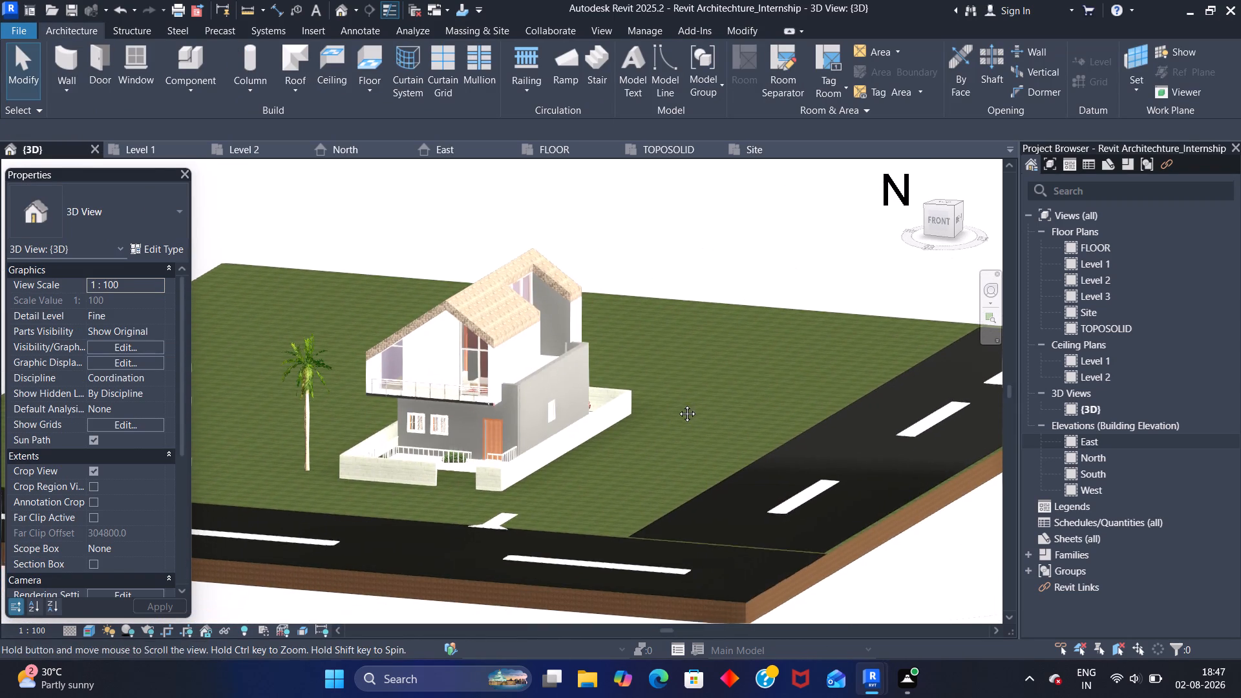
middle_click_drag(677, 404, 684, 401)
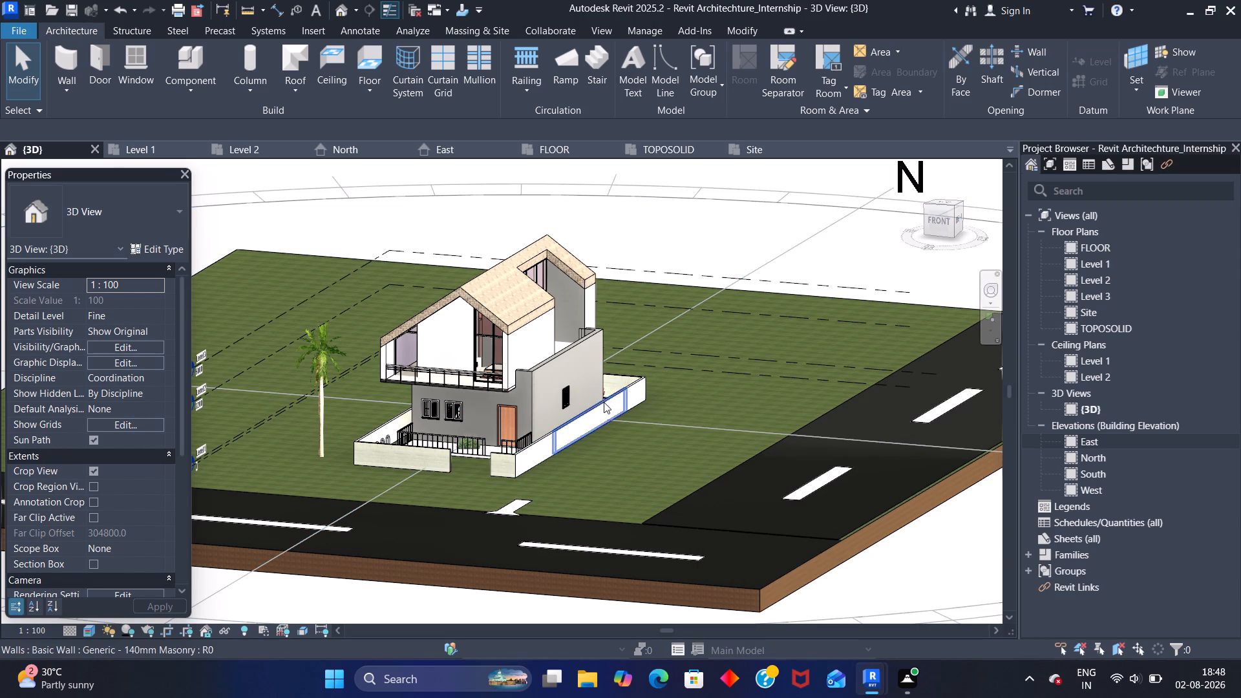
scroll(564, 388, "up", 10)
scroll(504, 333, "down", 3)
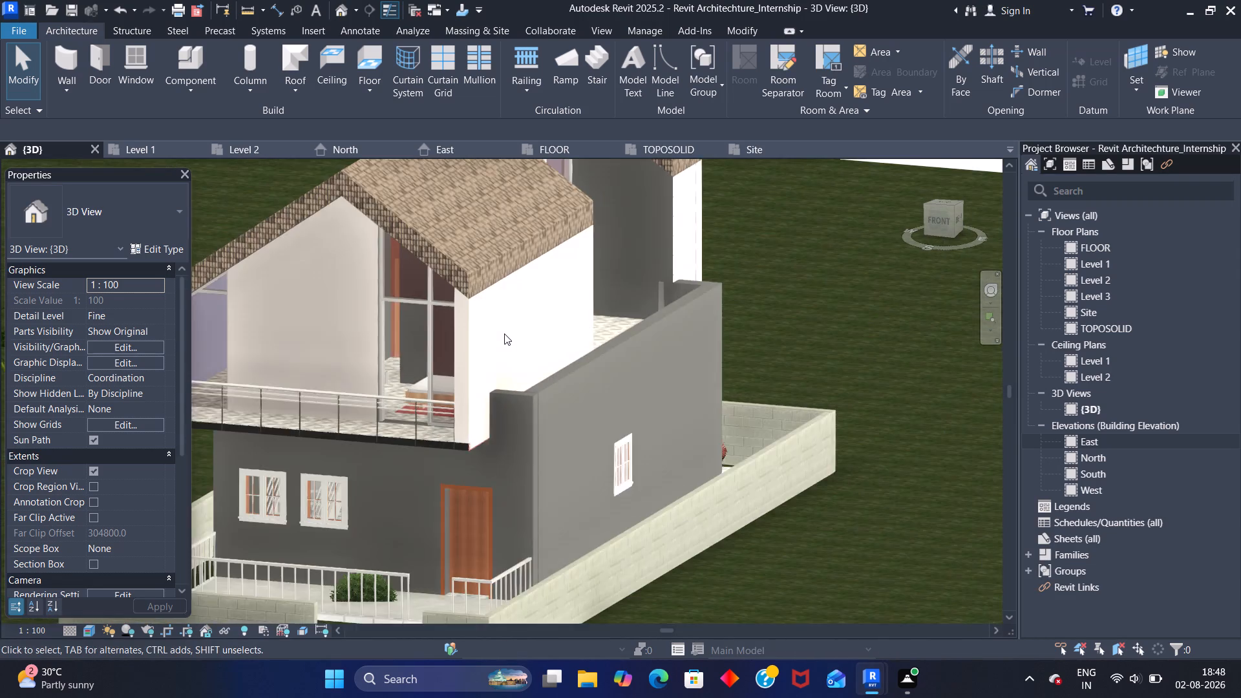
scroll(504, 333, "down", 3)
scroll(523, 400, "down", 2)
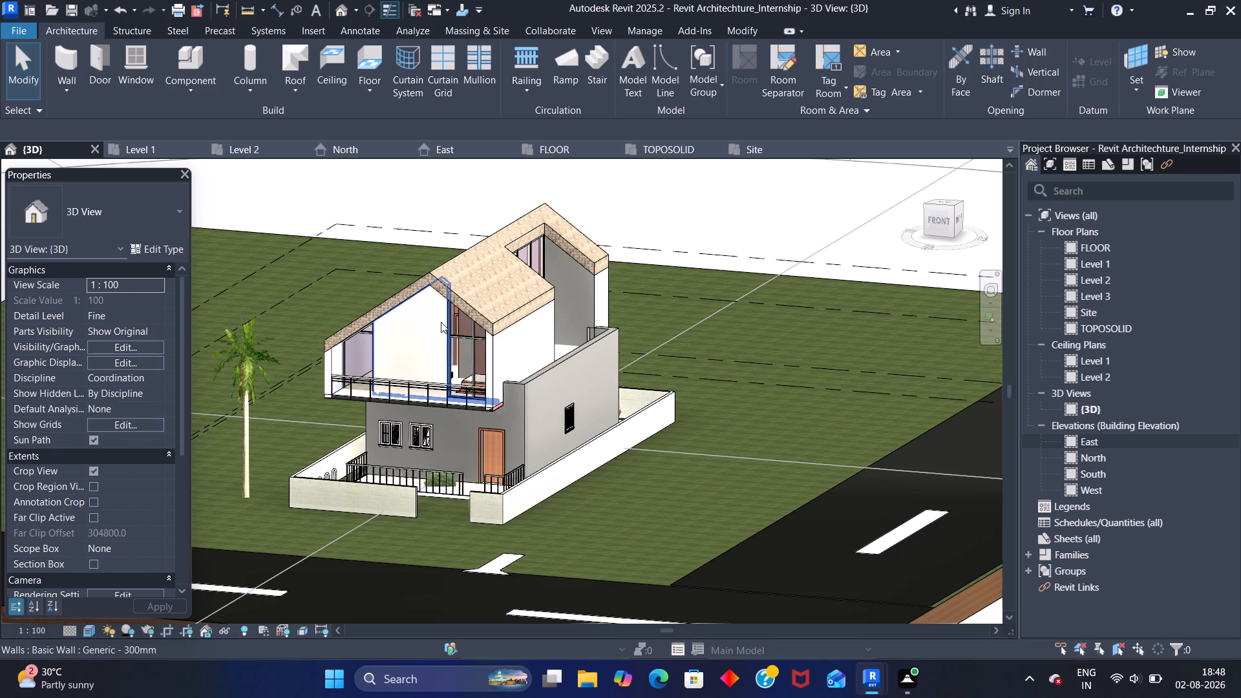
scroll(337, 273, "down", 3)
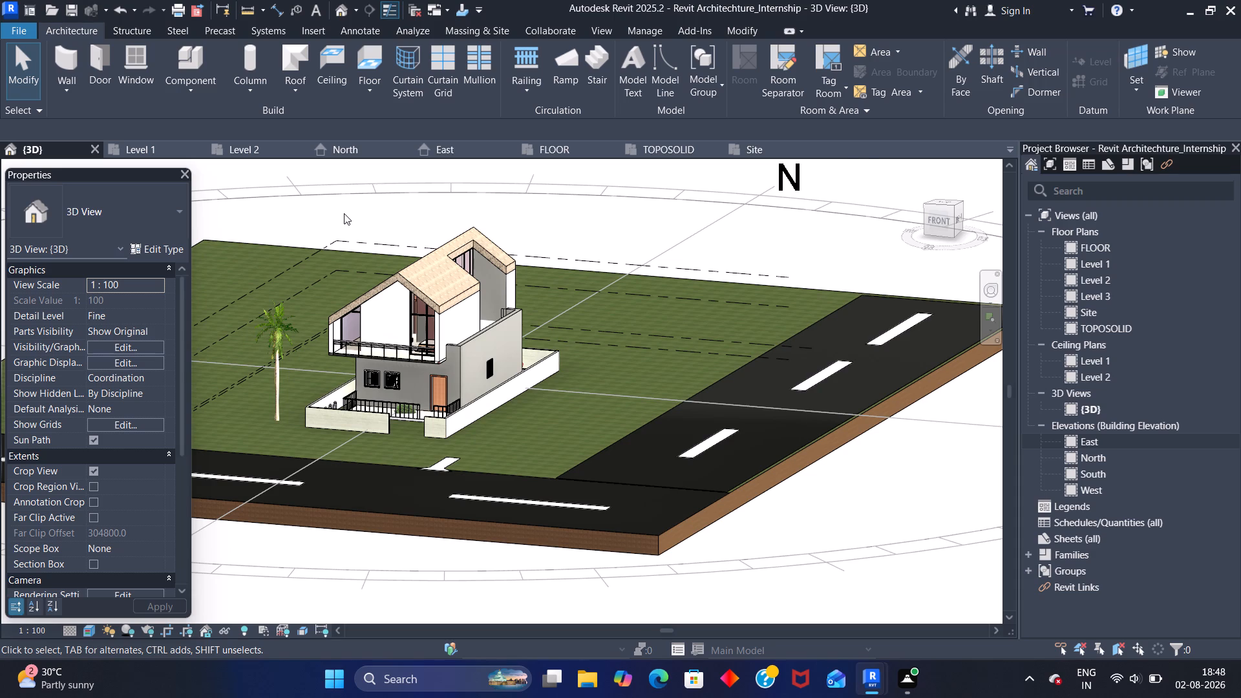
scroll(344, 213, "up", 4)
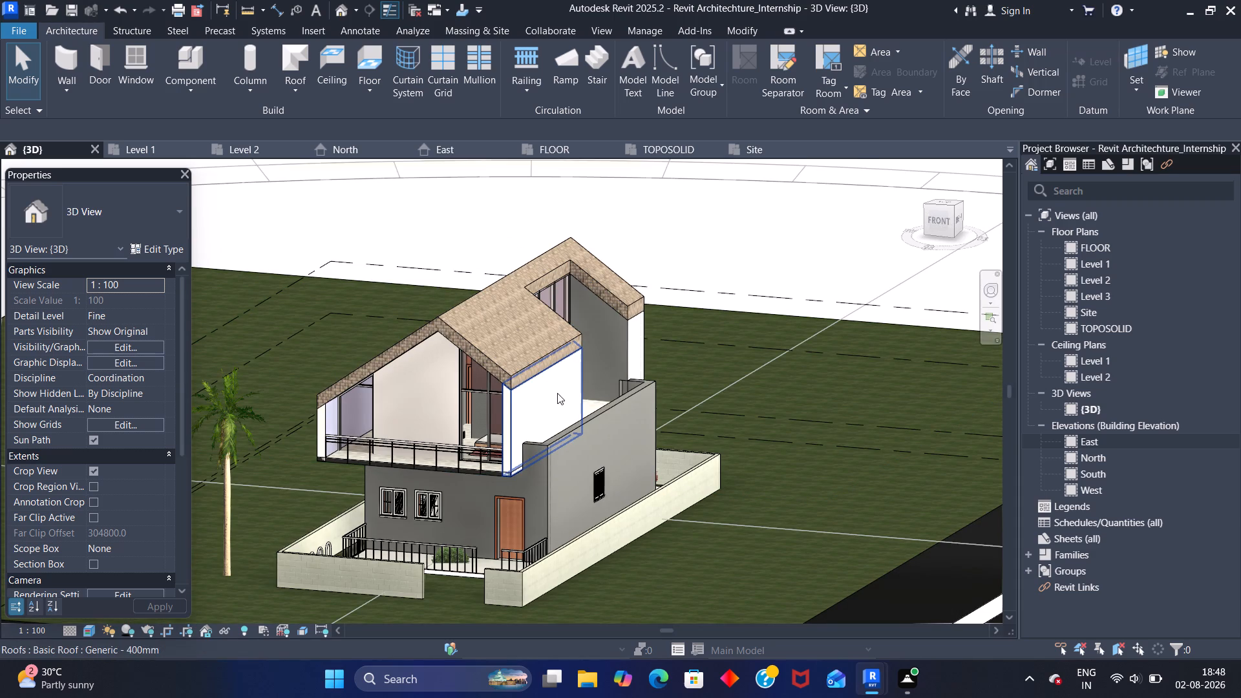
middle_click_drag(557, 393, 511, 390)
scroll(621, 420, "down", 4)
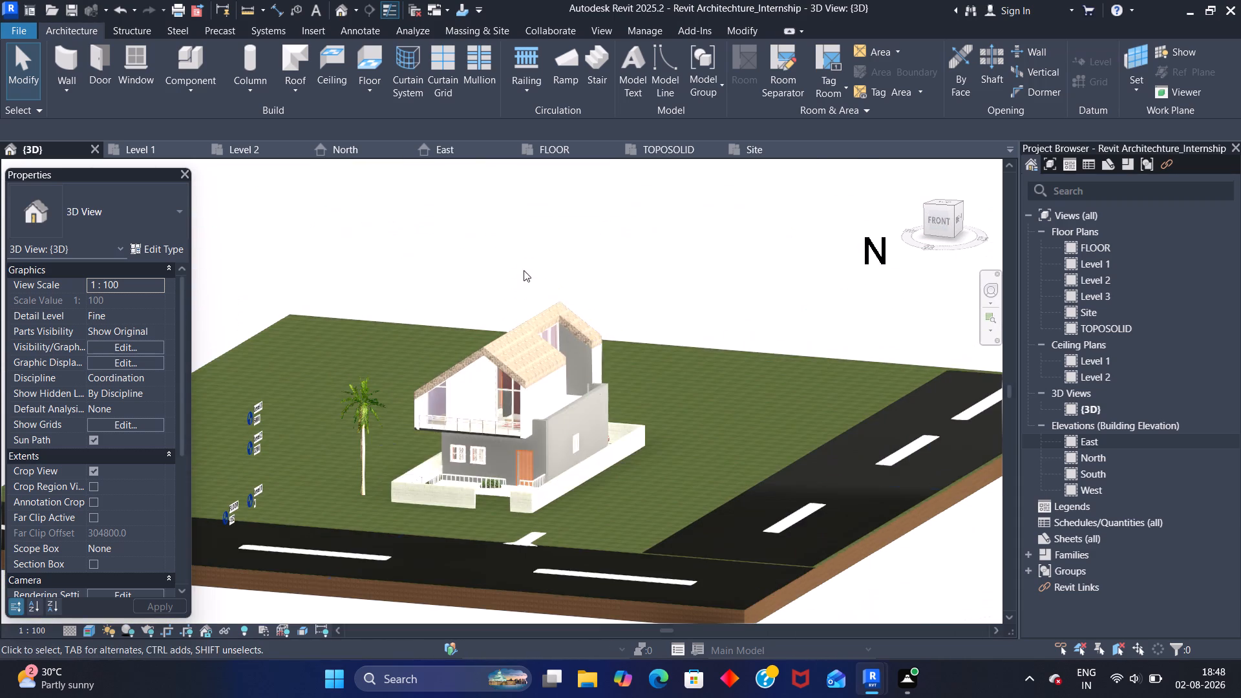
Start placing a component, open the family browser at the US library folder and look through its categories.
left_click(198, 67)
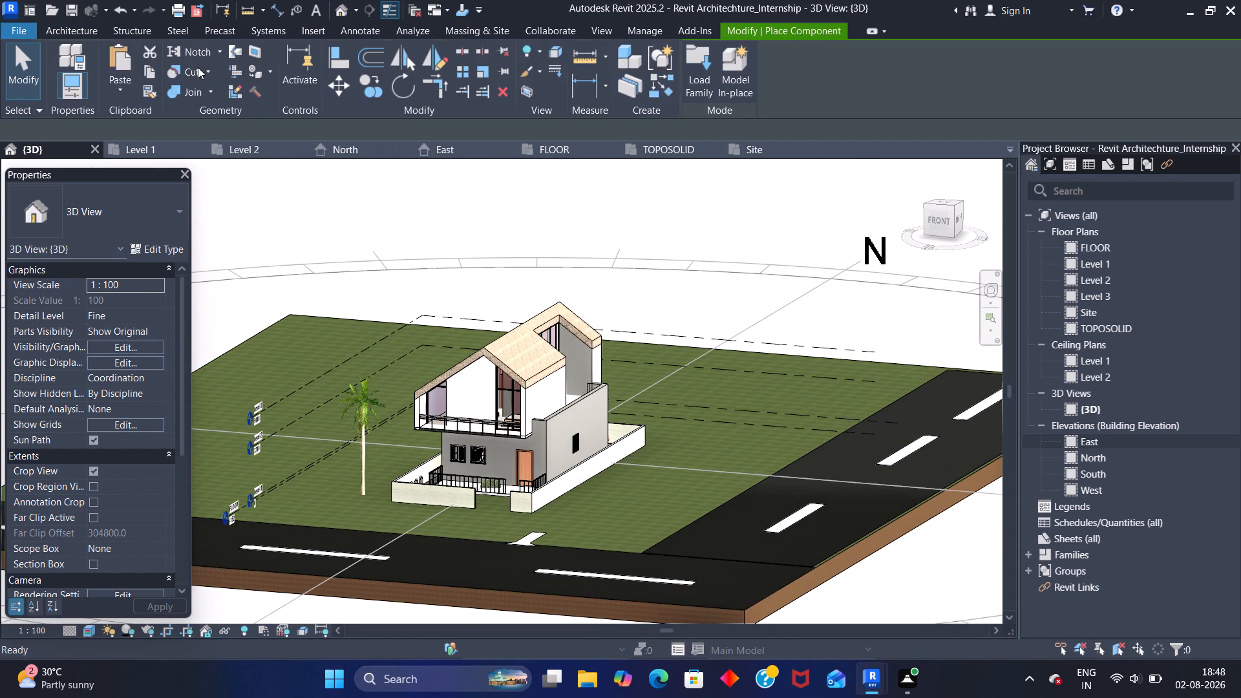
left_click(692, 67)
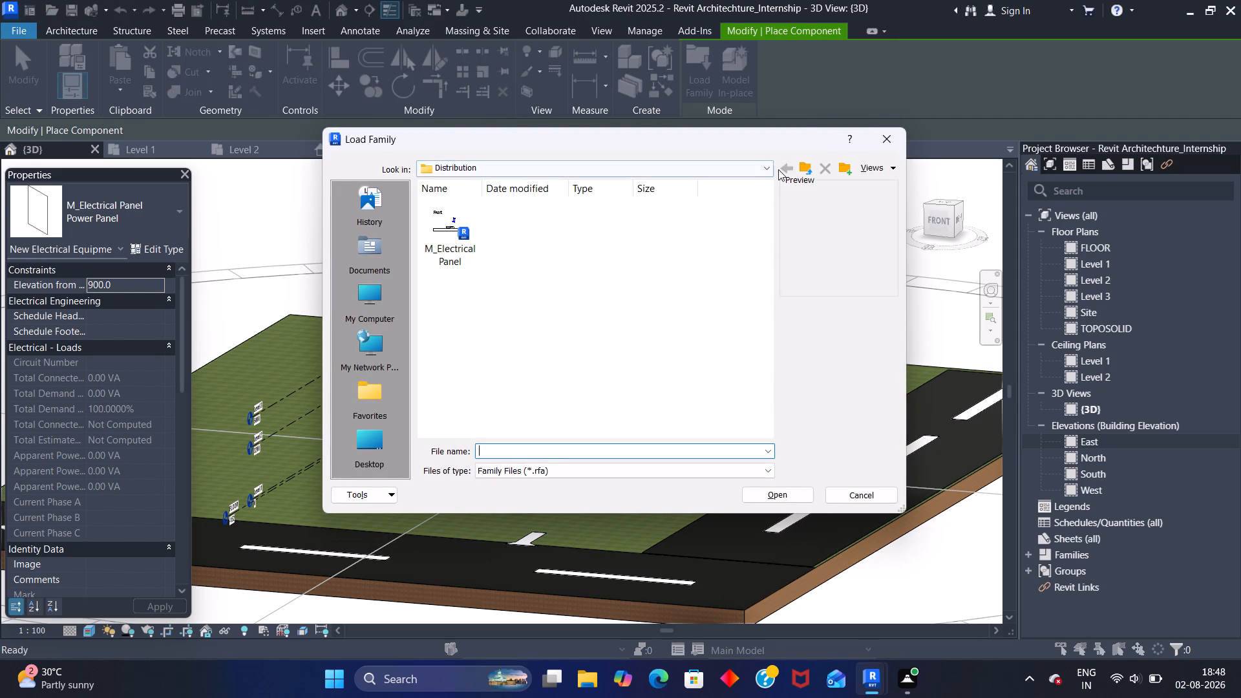
left_click(783, 167)
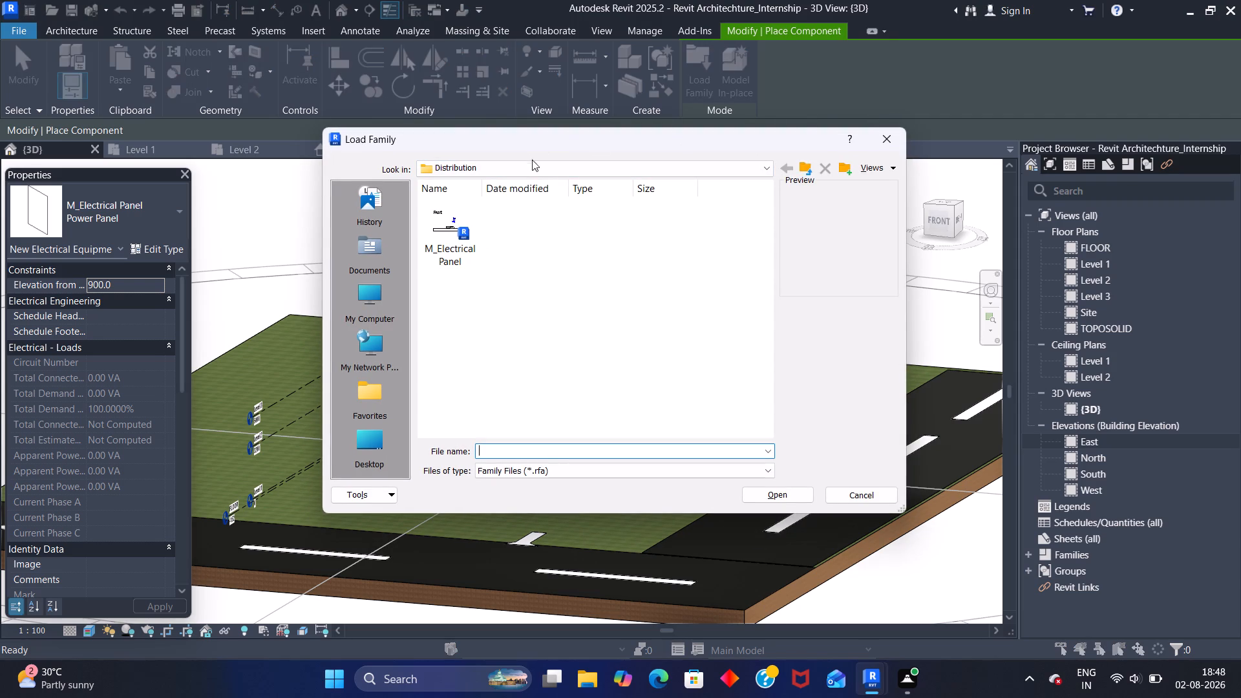
left_click(535, 163)
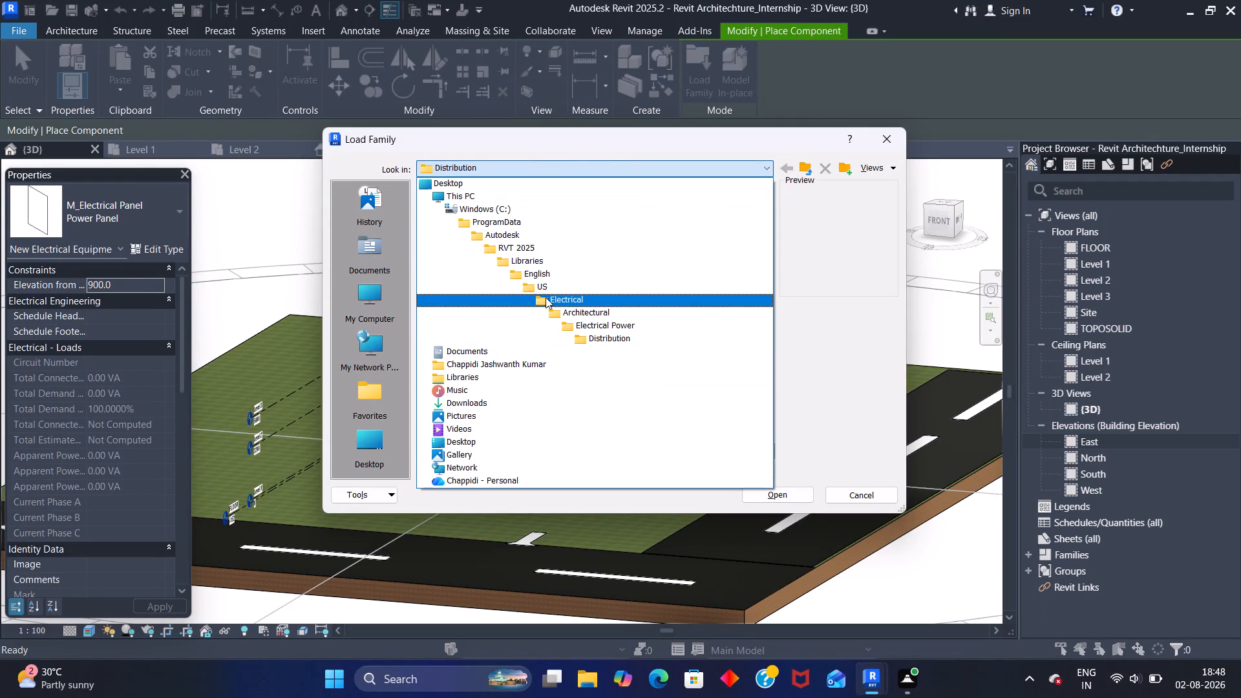
left_click(547, 289)
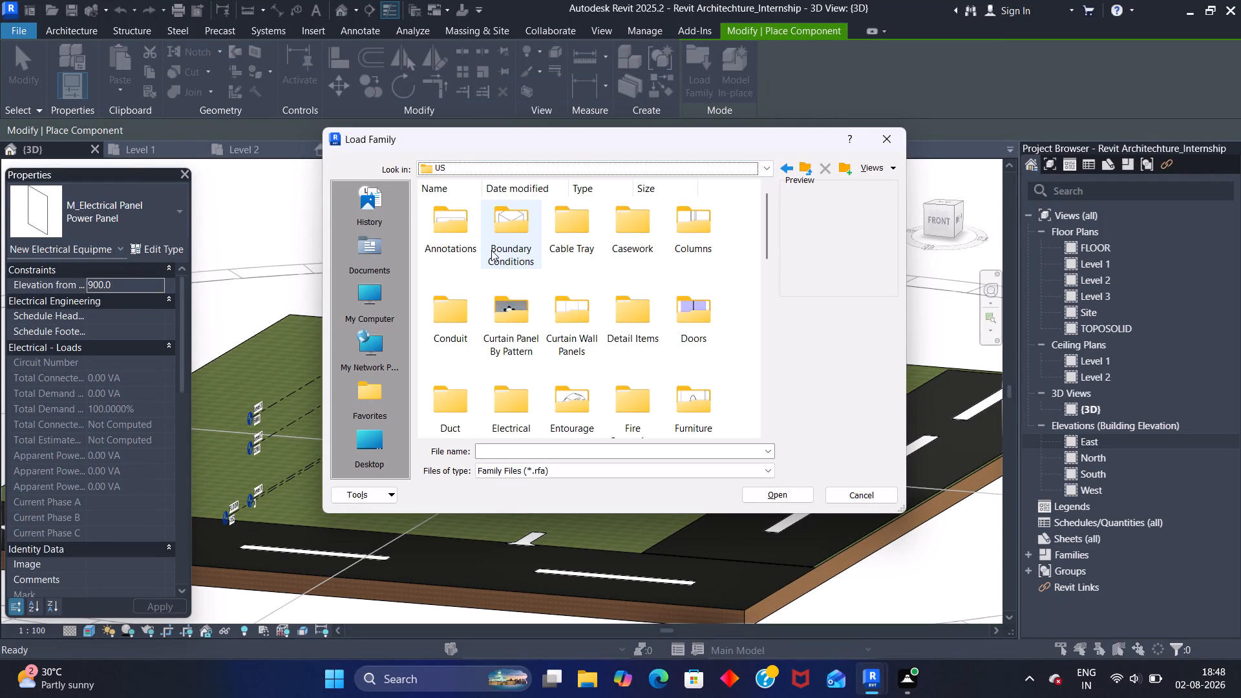
scroll(454, 227, "up", 2)
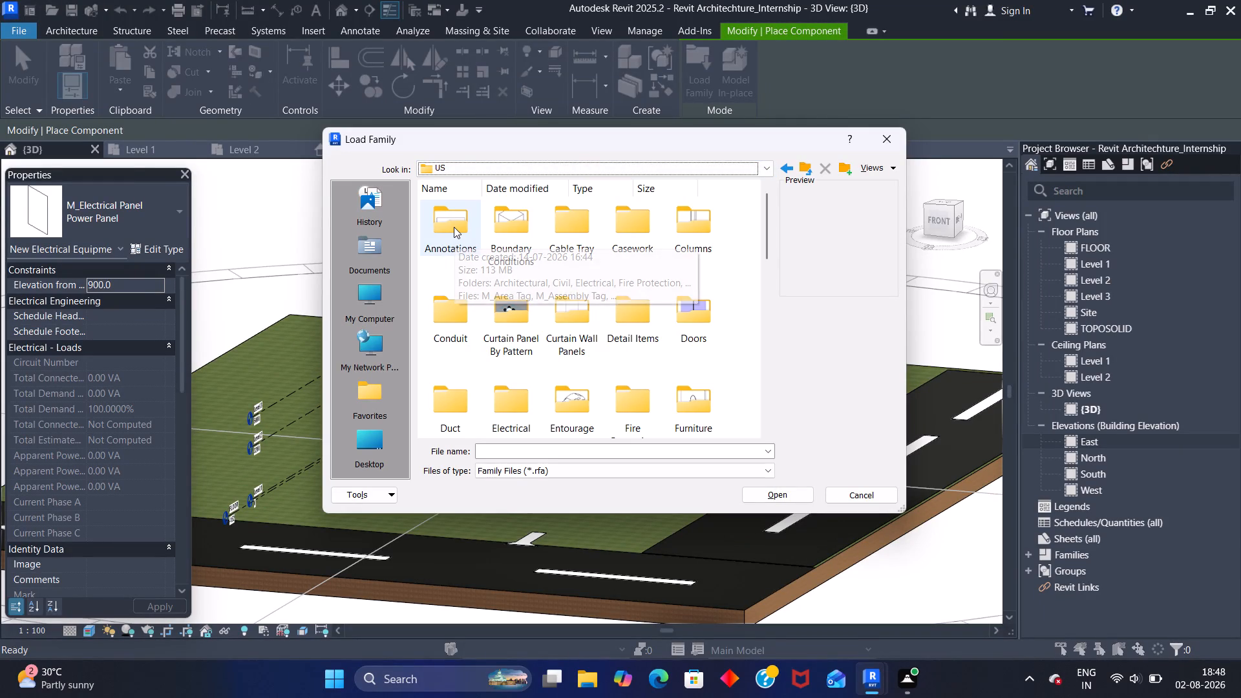
scroll(454, 227, "up", 4)
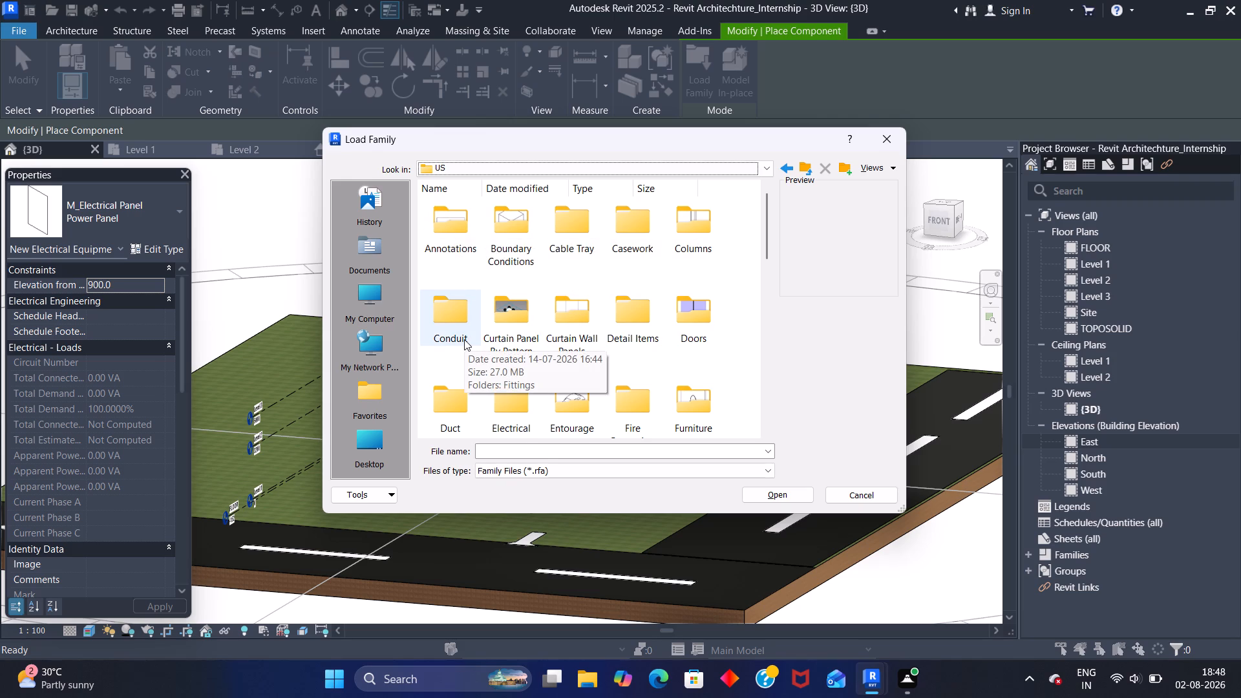
scroll(464, 339, "down", 1)
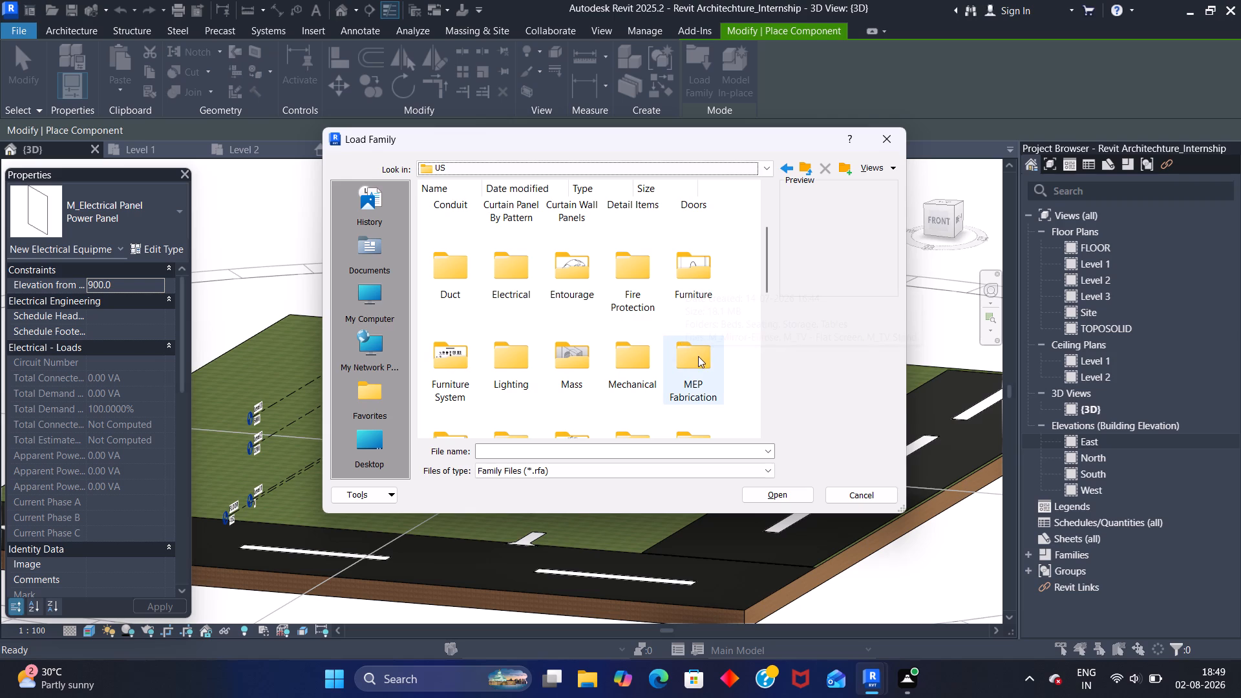
Check the Mechanical folder's architectural Air-Side Components, previewing the Air Conditioners and Air Terminals families, and return to the US folder.
double_click(651, 359)
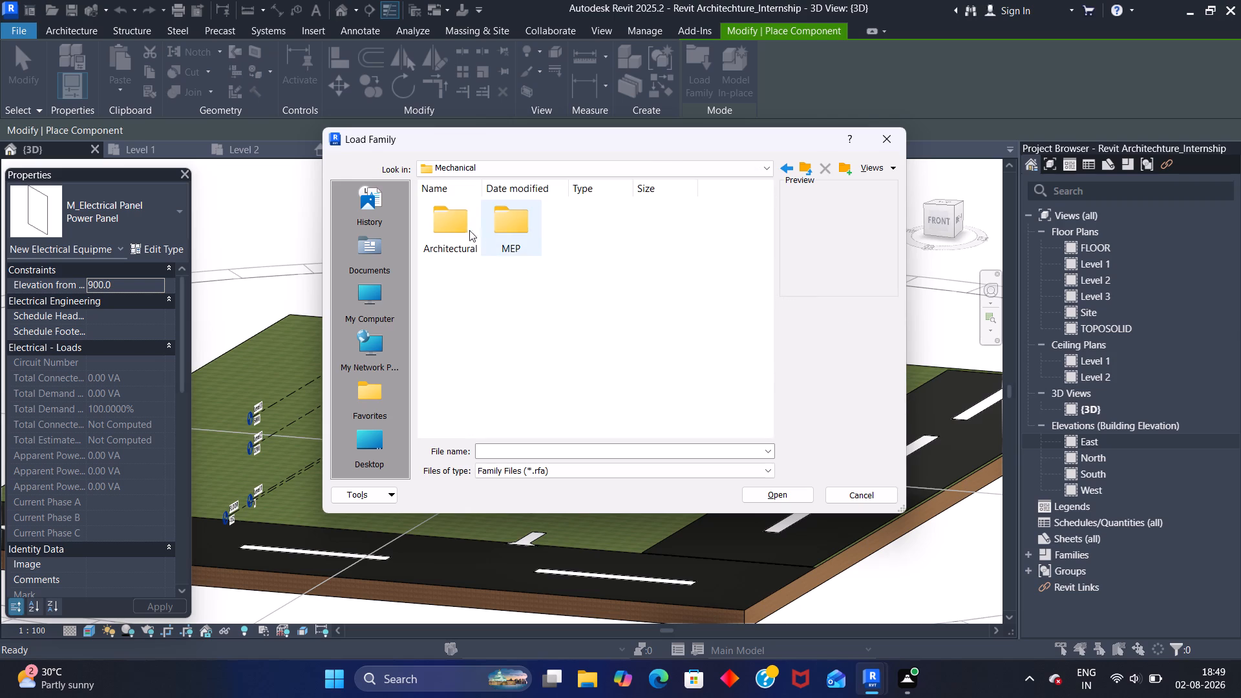
double_click(464, 227)
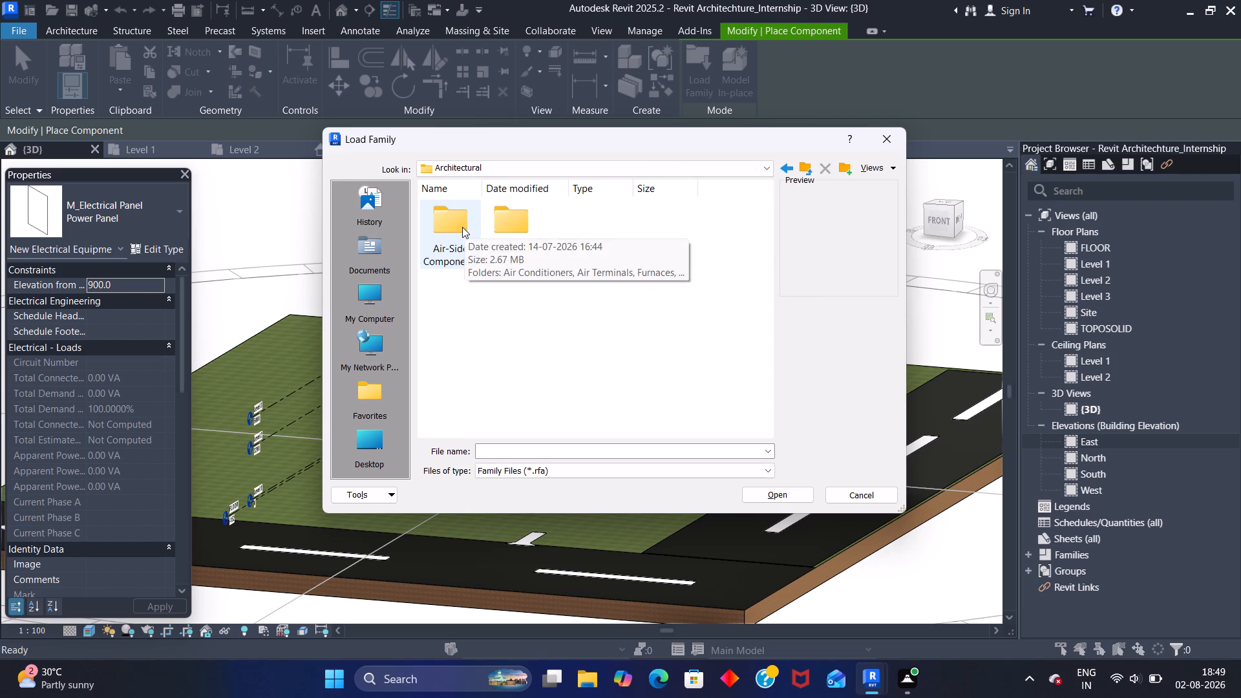
double_click(462, 227)
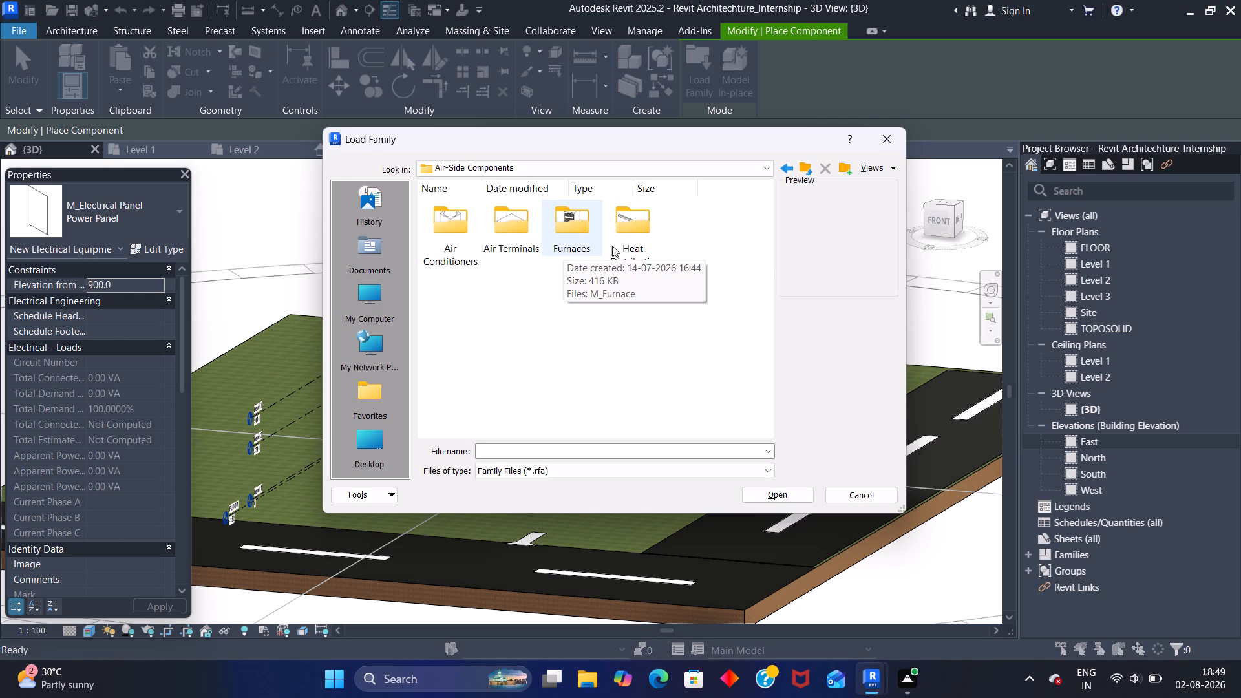
double_click(447, 226)
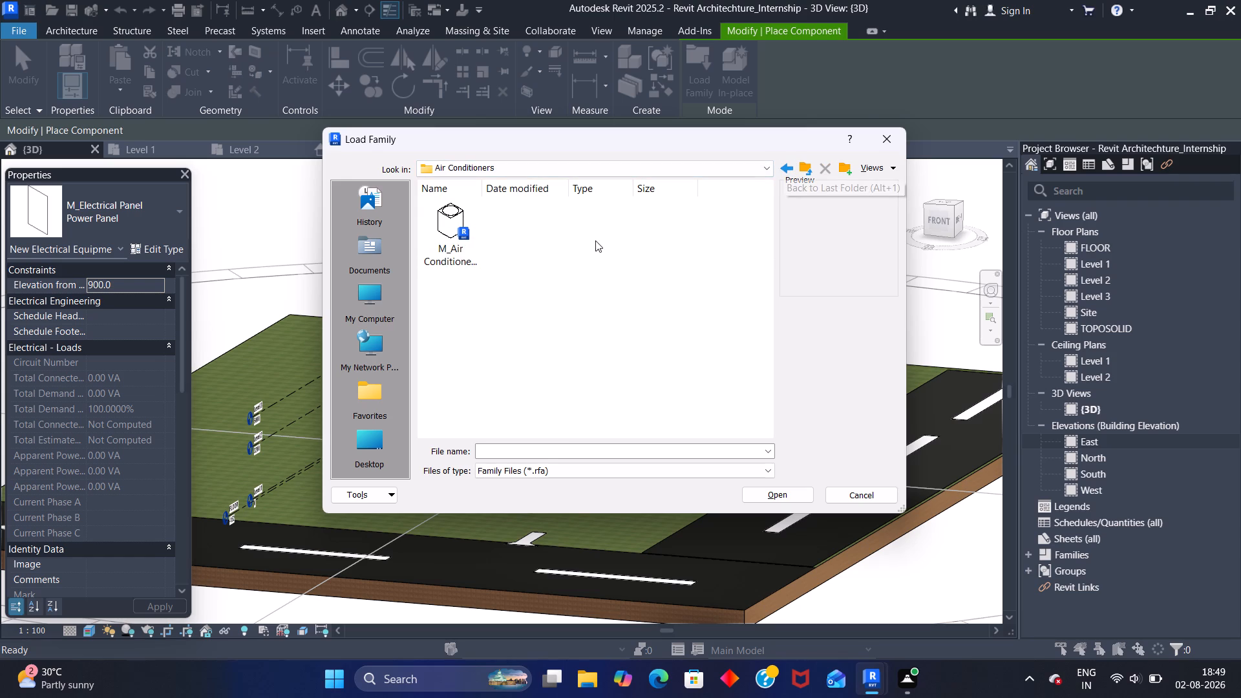
left_click(460, 224)
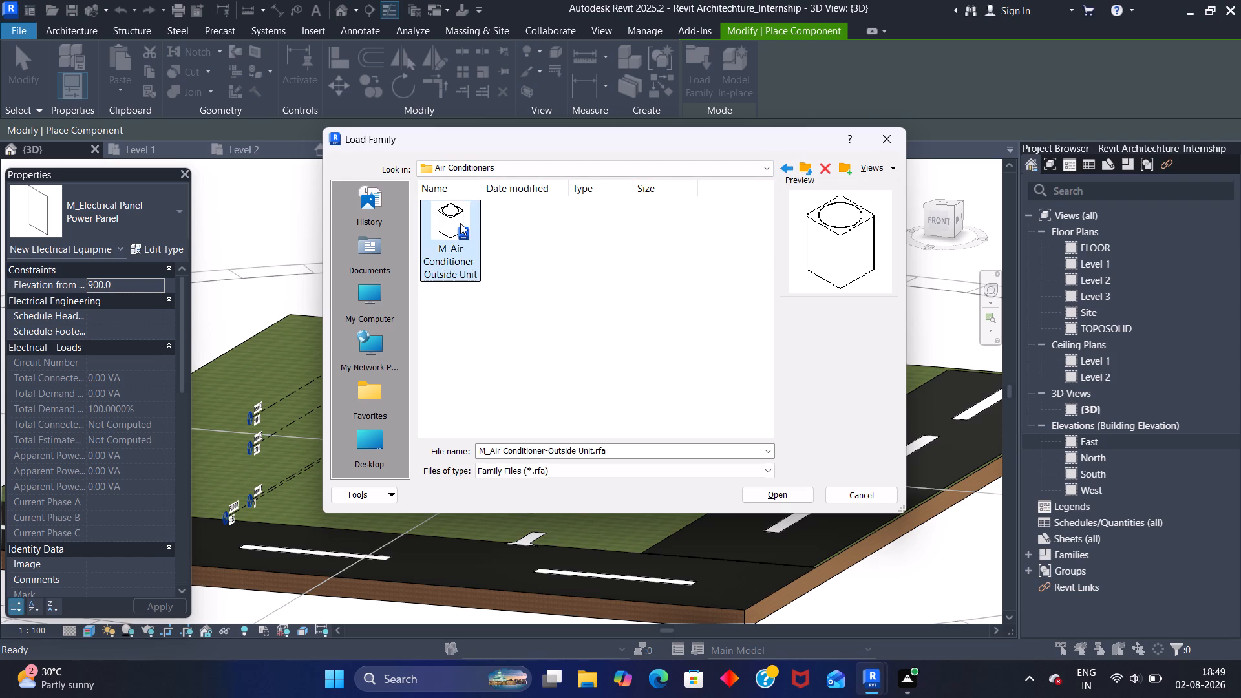
left_click(783, 170)
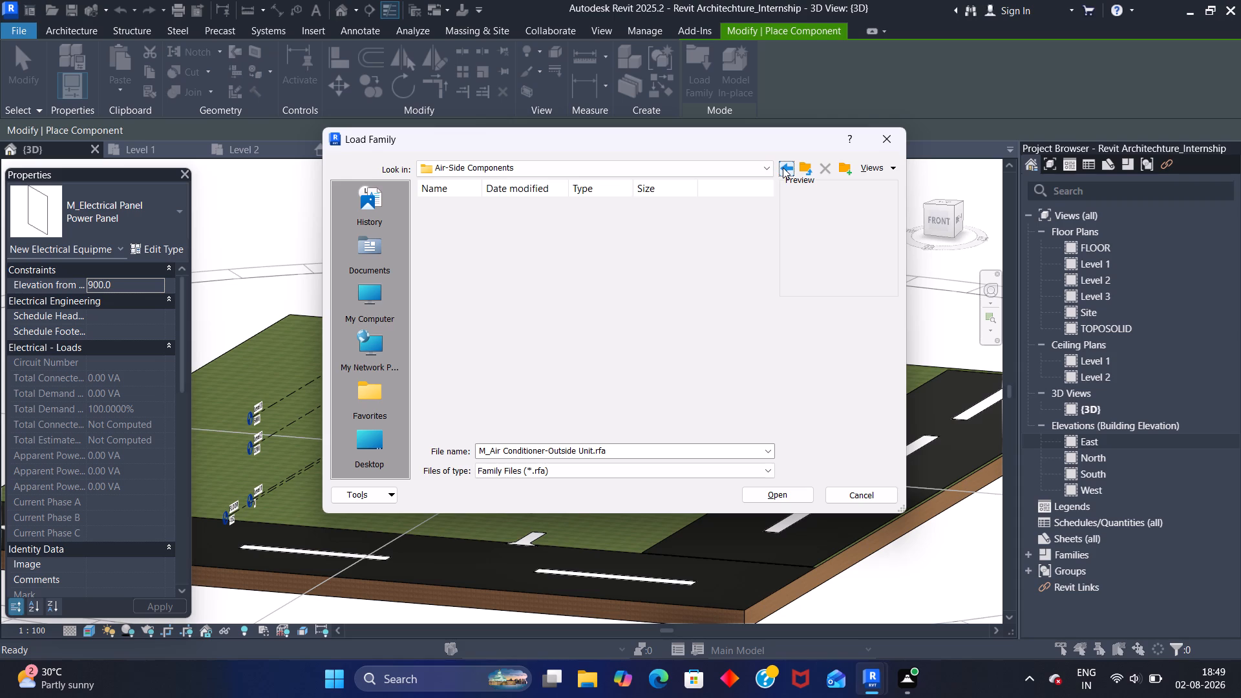
double_click(500, 224)
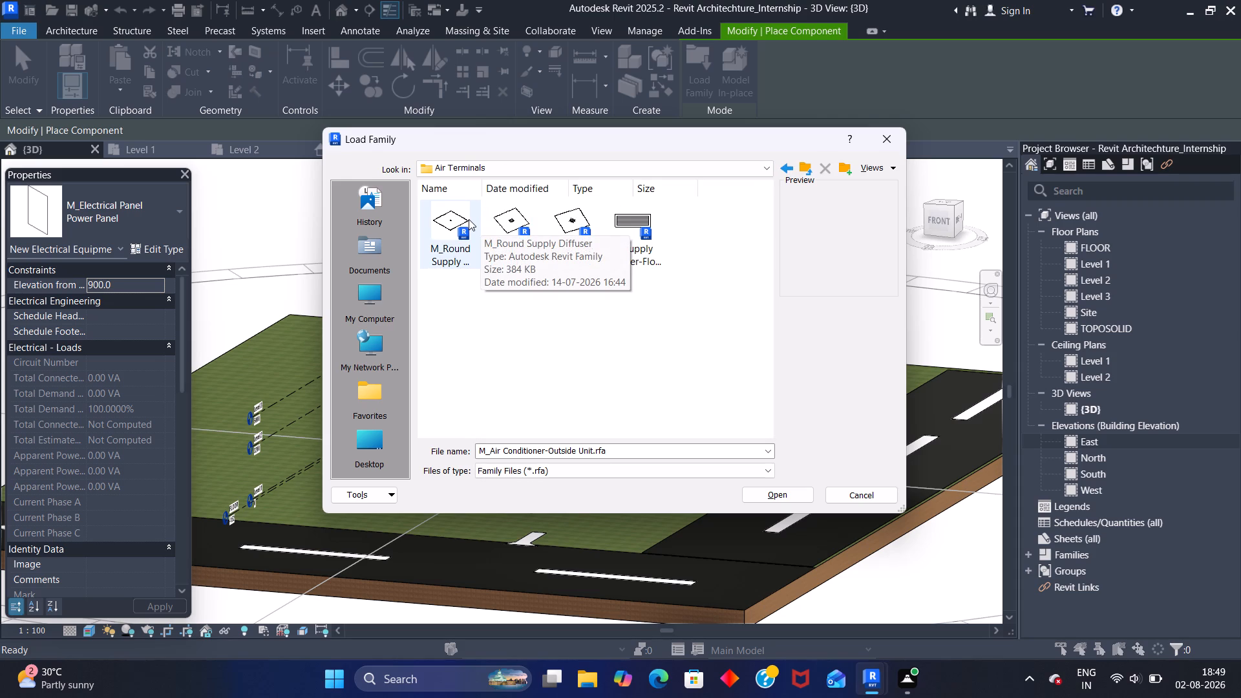
left_click(516, 216)
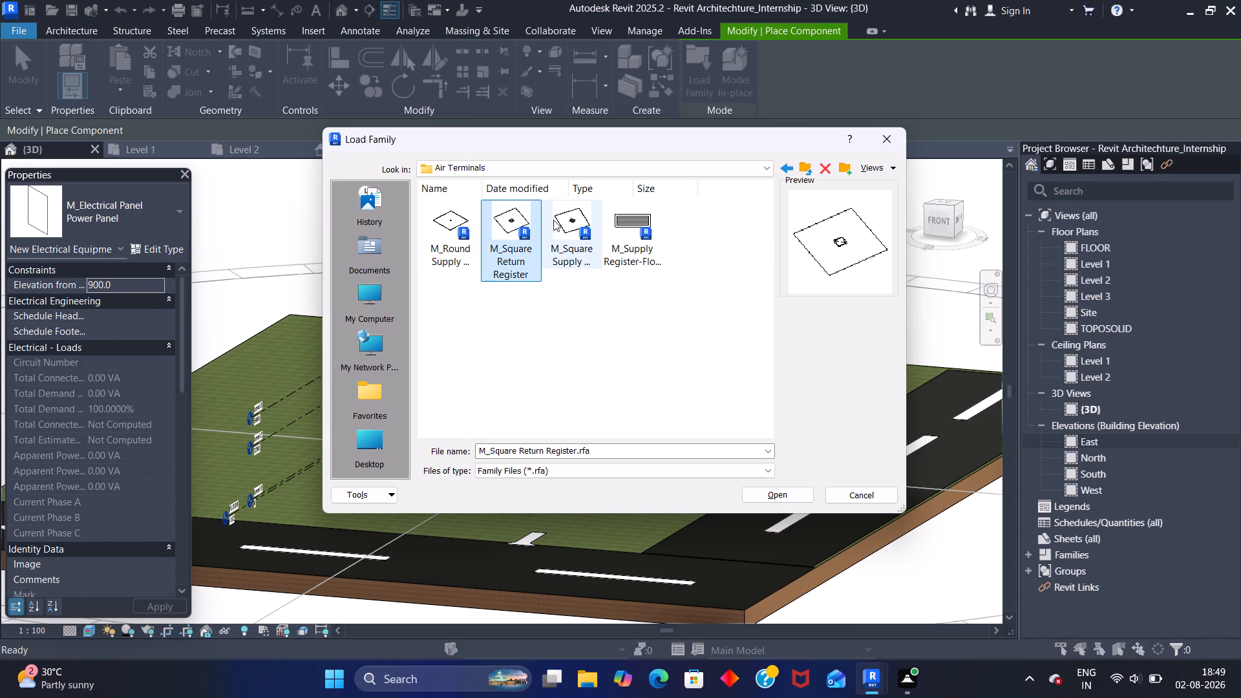
left_click(564, 222)
left_click(610, 215)
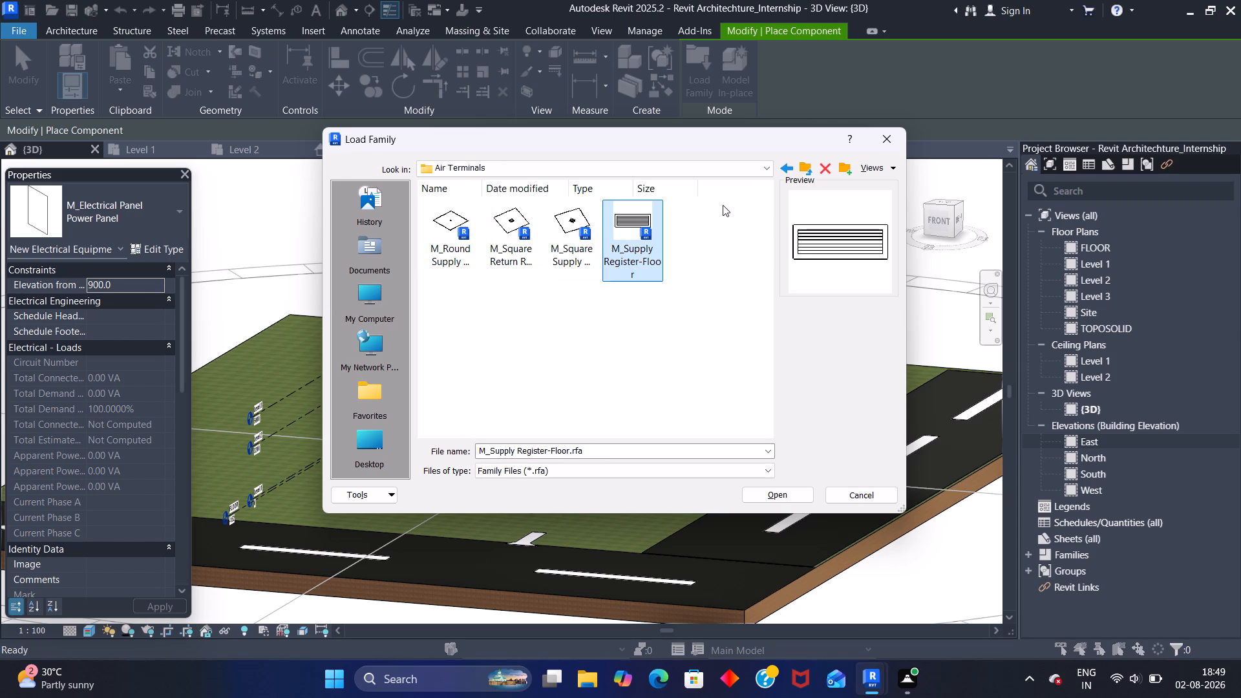
left_click(788, 173)
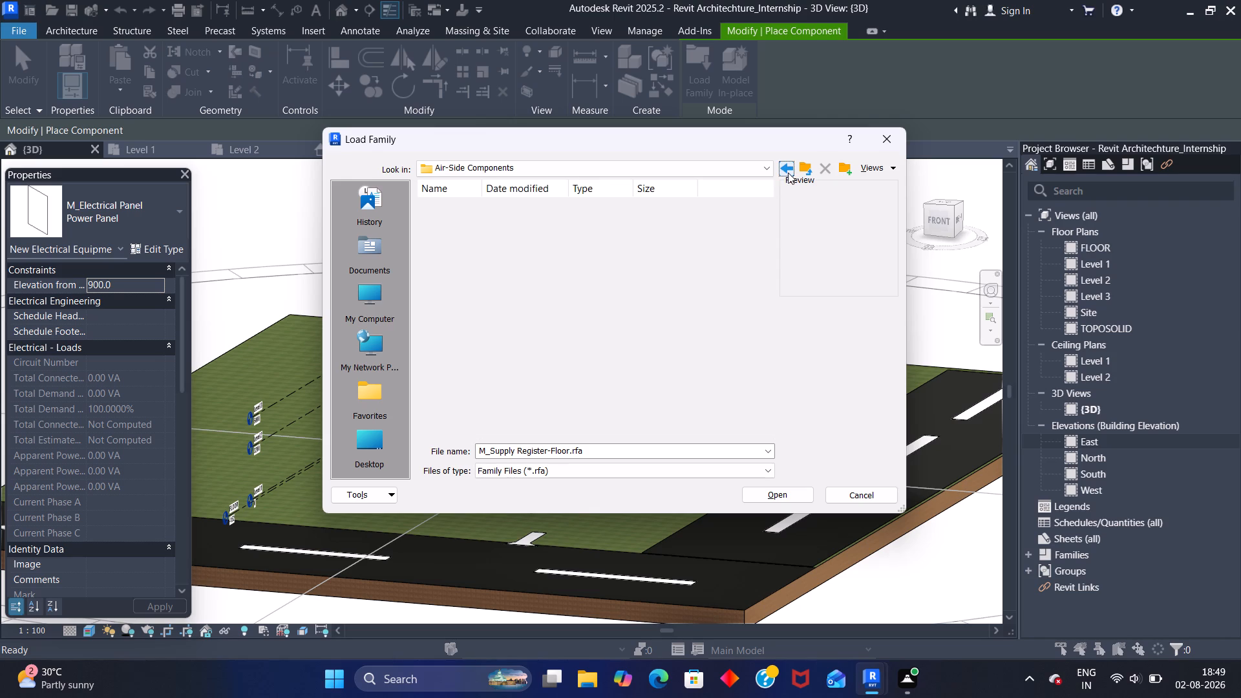
left_click(788, 173)
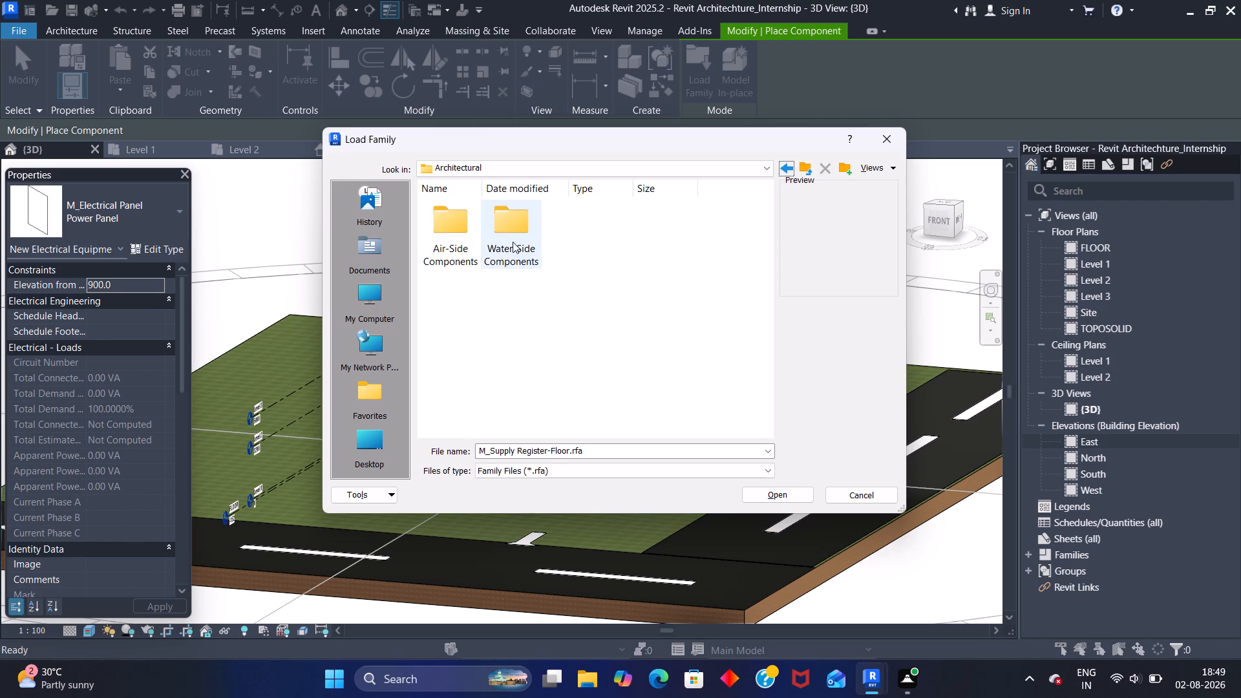
left_click(782, 165)
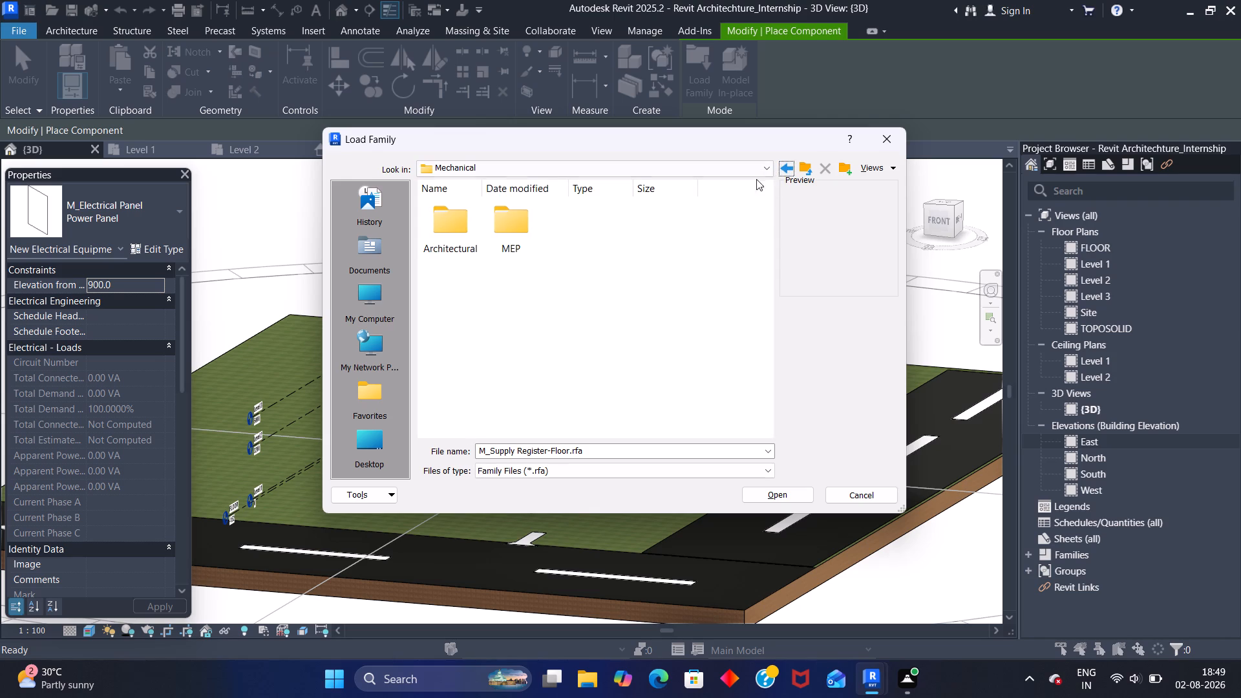
left_click(787, 164)
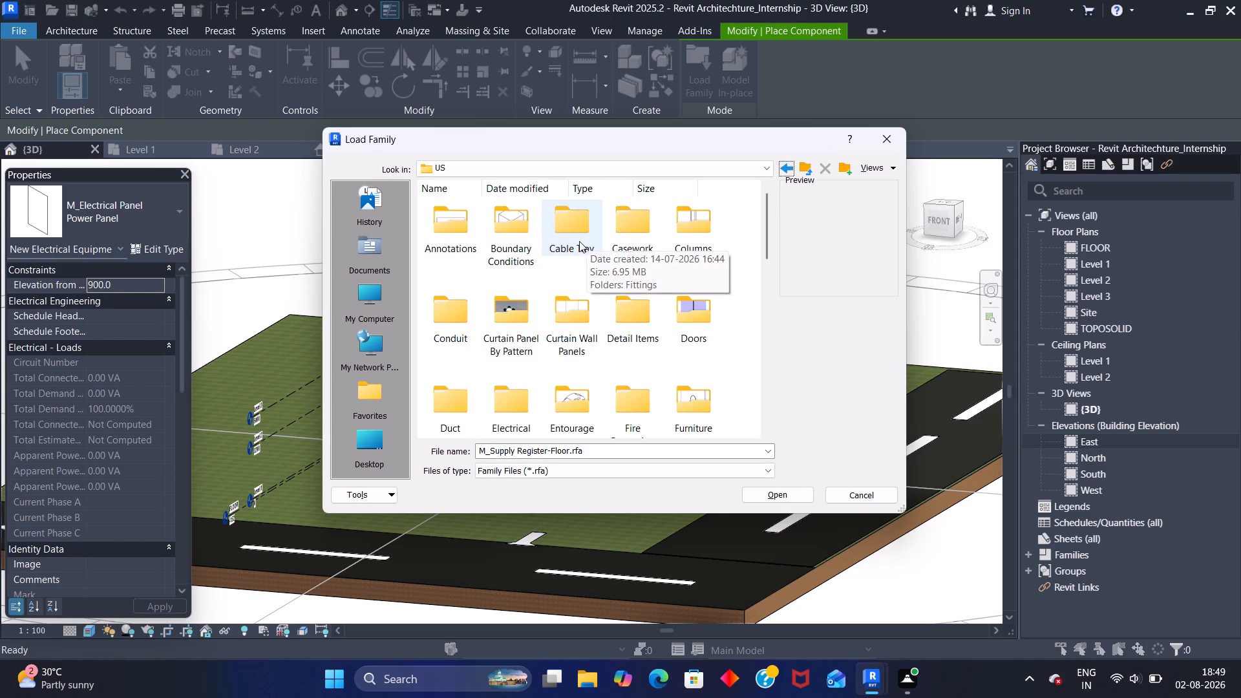
Check the Div 01-General subfolder of Detail Items for a suitable family, returning to the Detail Items folder.
double_click(630, 319)
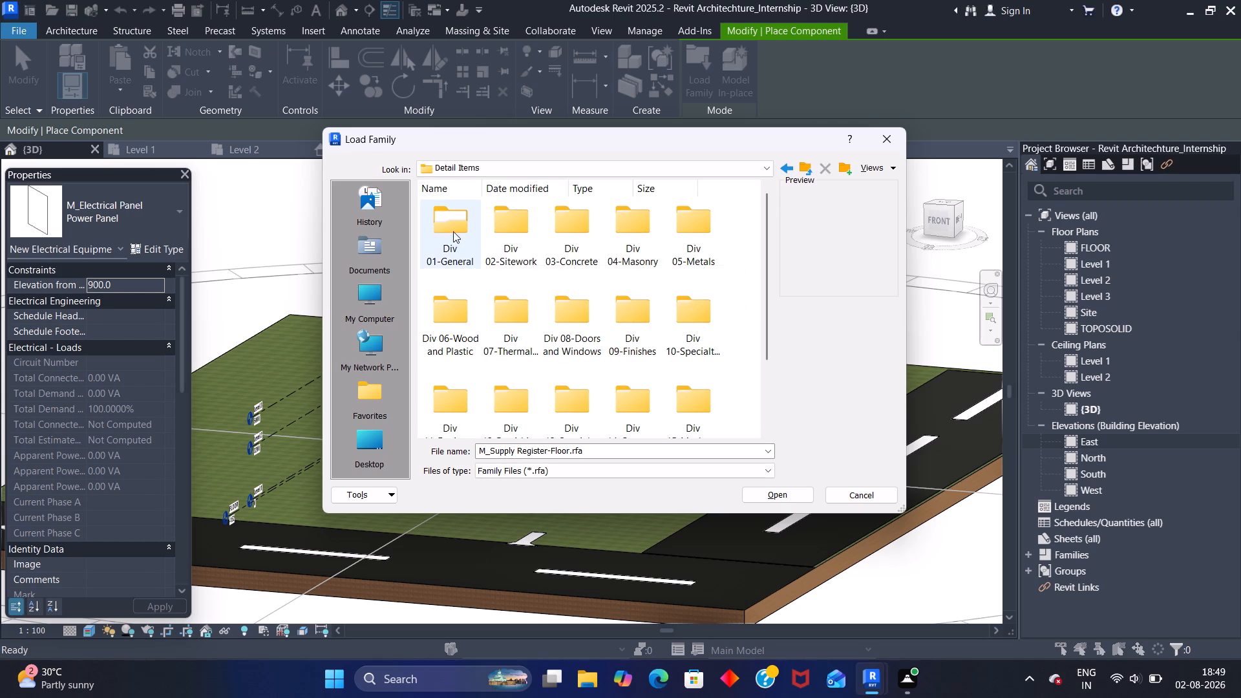
left_click(452, 229)
left_click(451, 229)
left_click(454, 211)
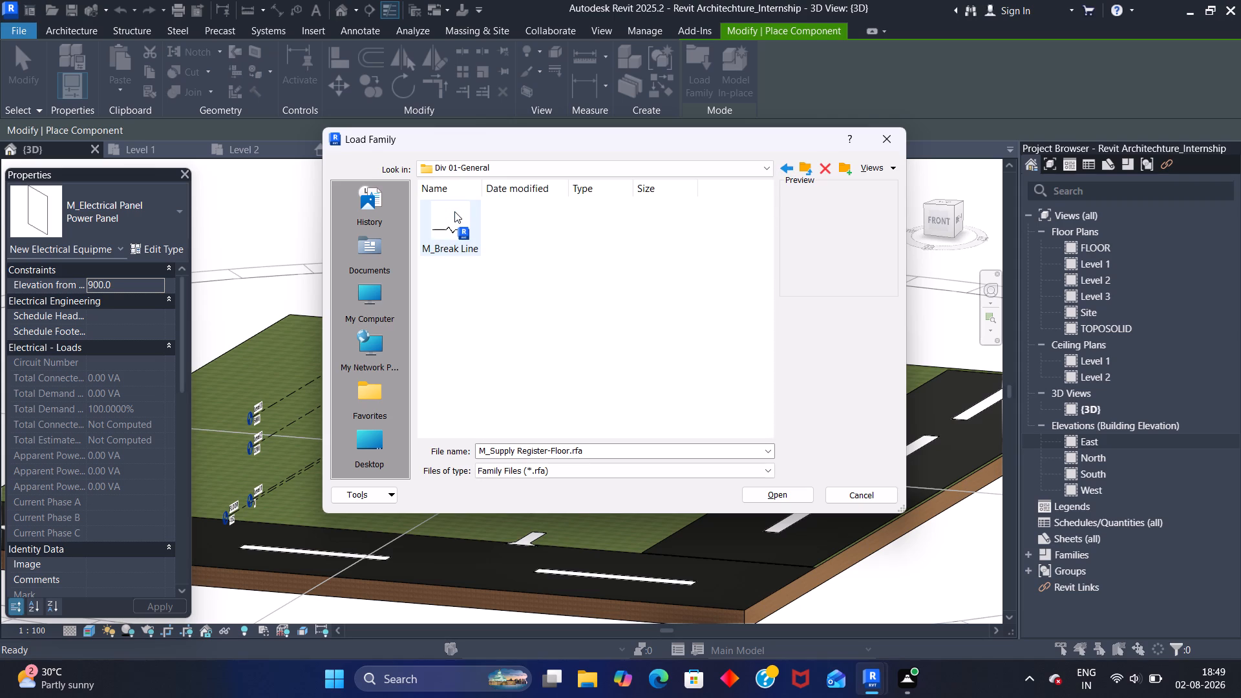
left_click(780, 169)
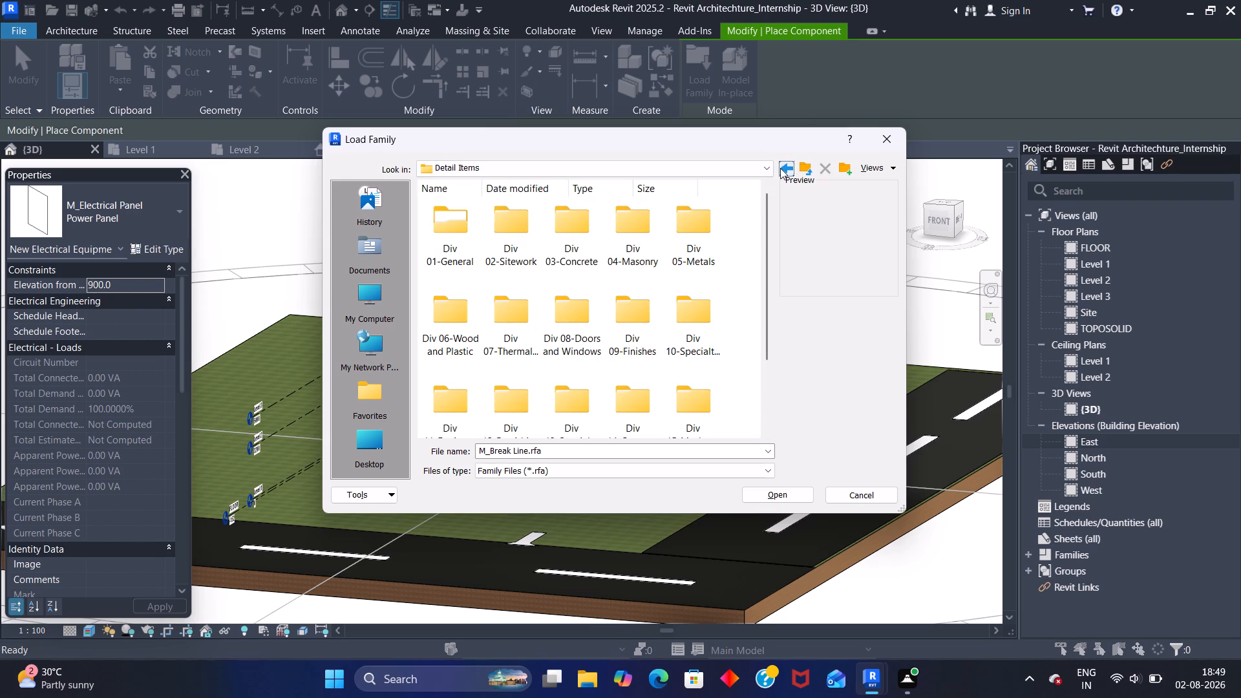
Preview the interior luminaire families under Detail Items' Div 16-Electrical lighting folder, then return to the US folder.
scroll(519, 308, "down", 3)
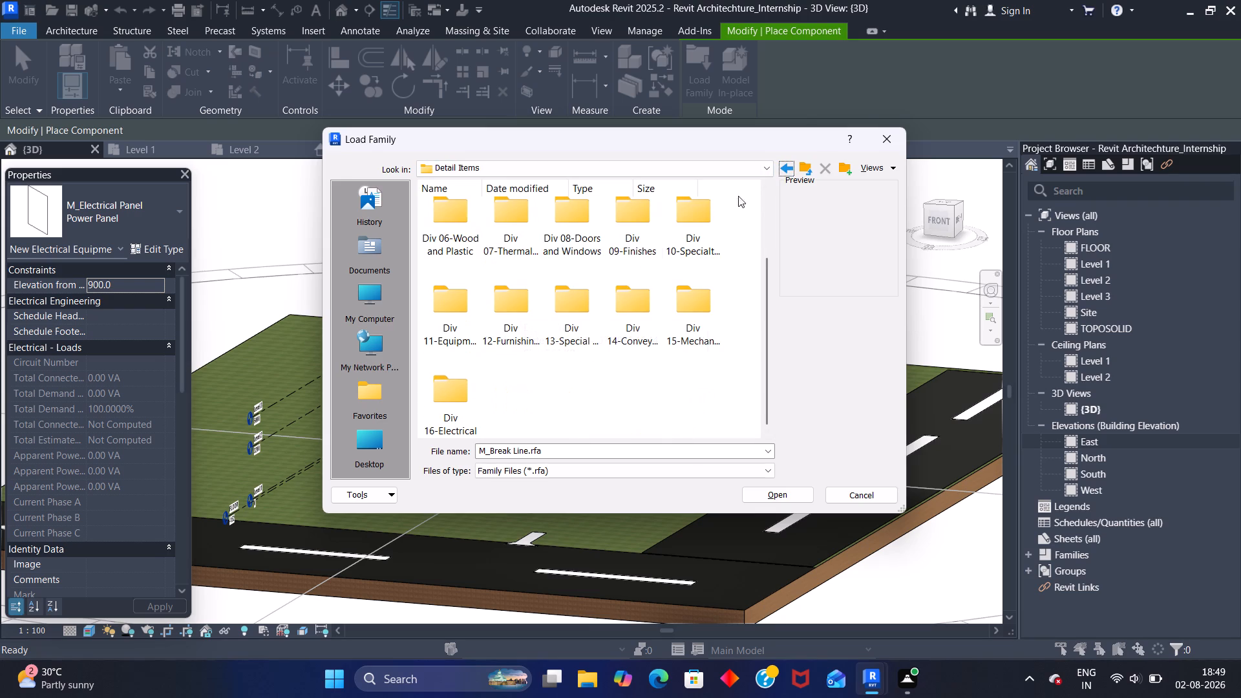
double_click(463, 385)
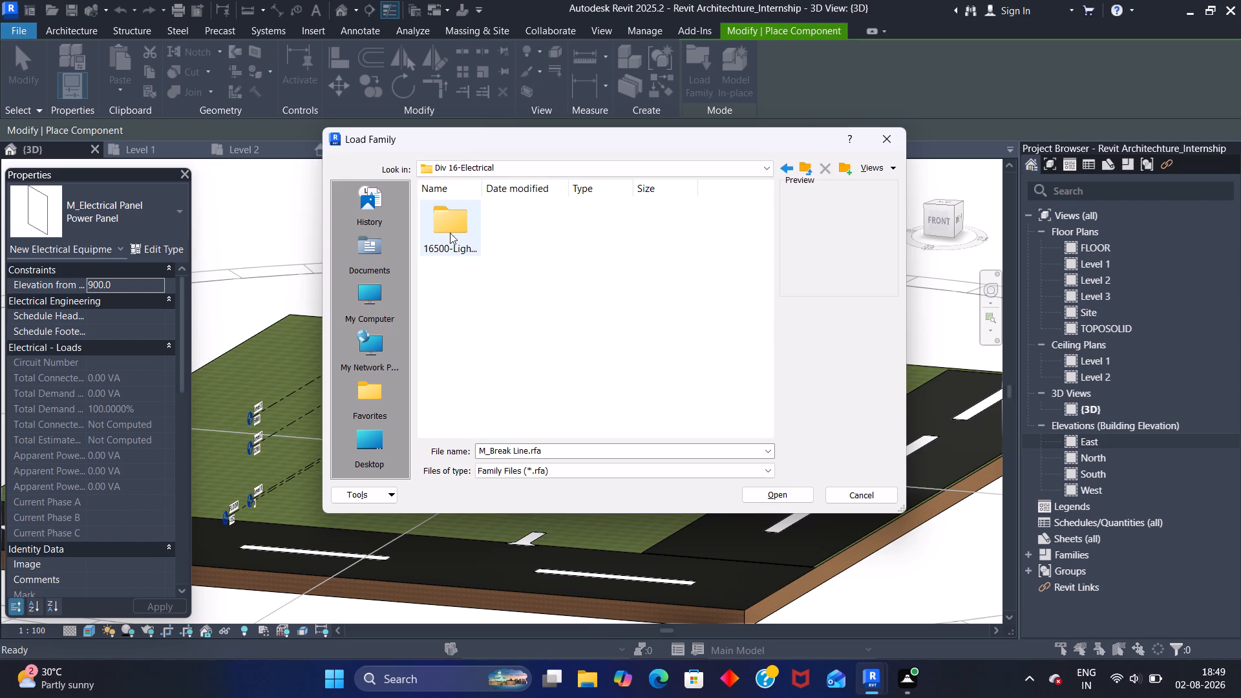
double_click(452, 227)
double_click(461, 221)
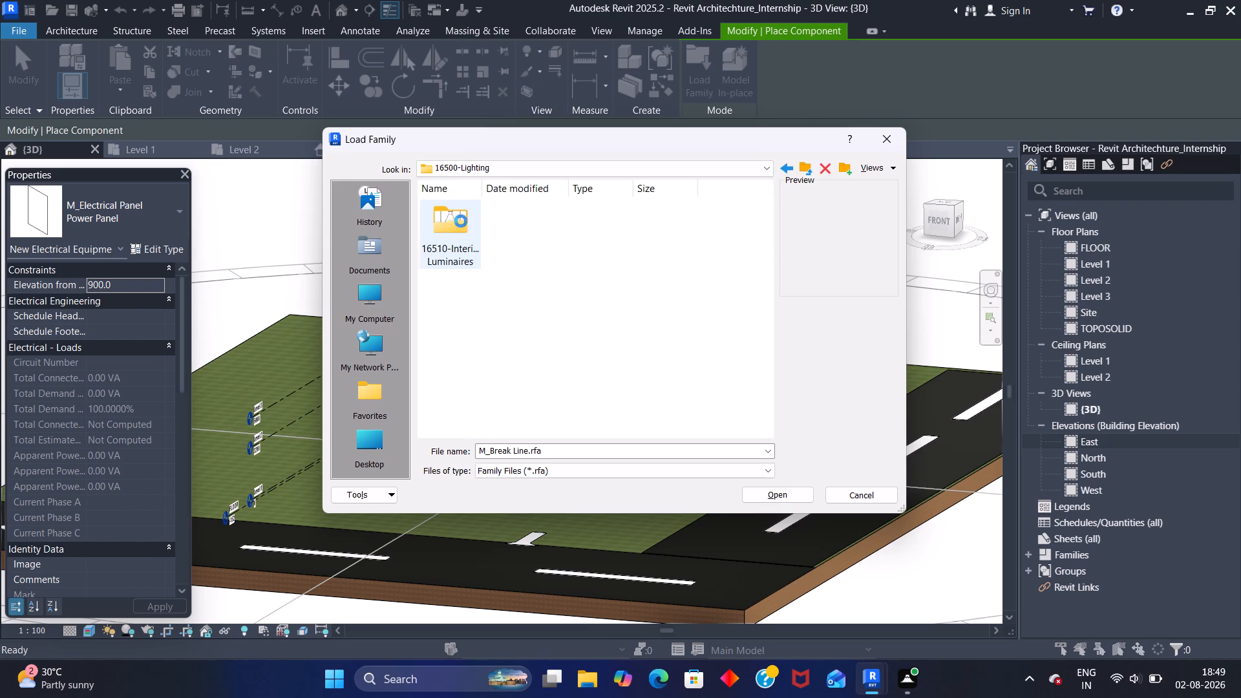
left_click(449, 210)
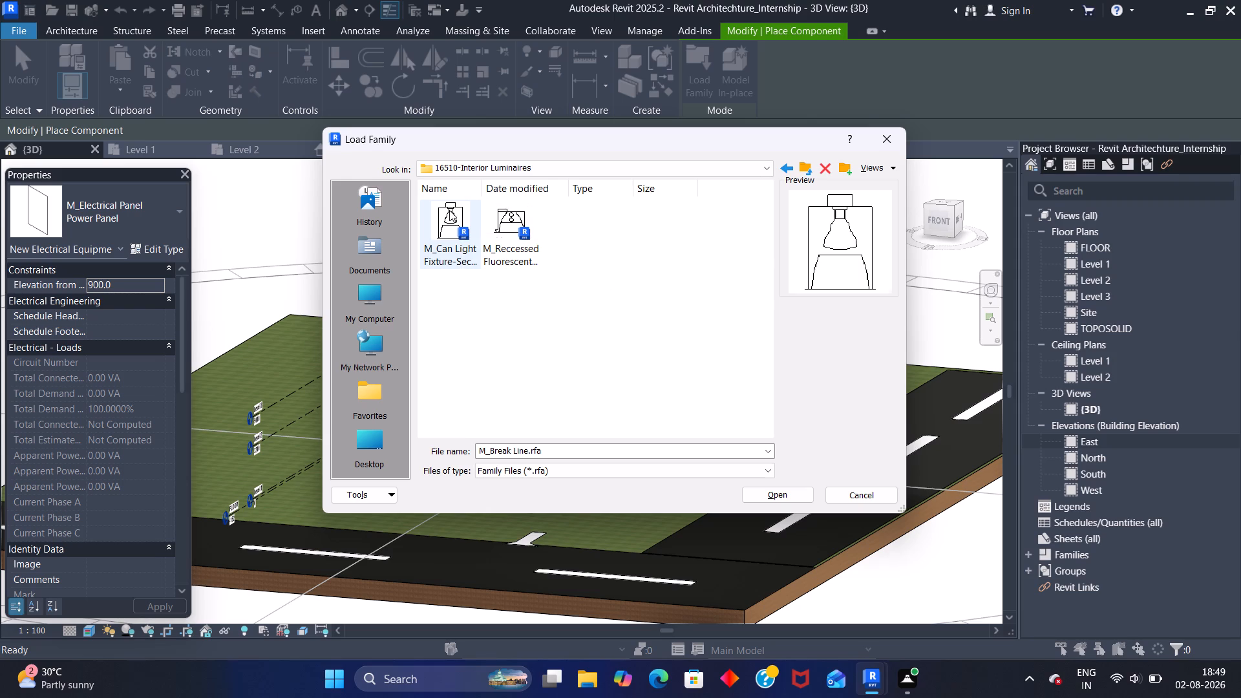
left_click(513, 212)
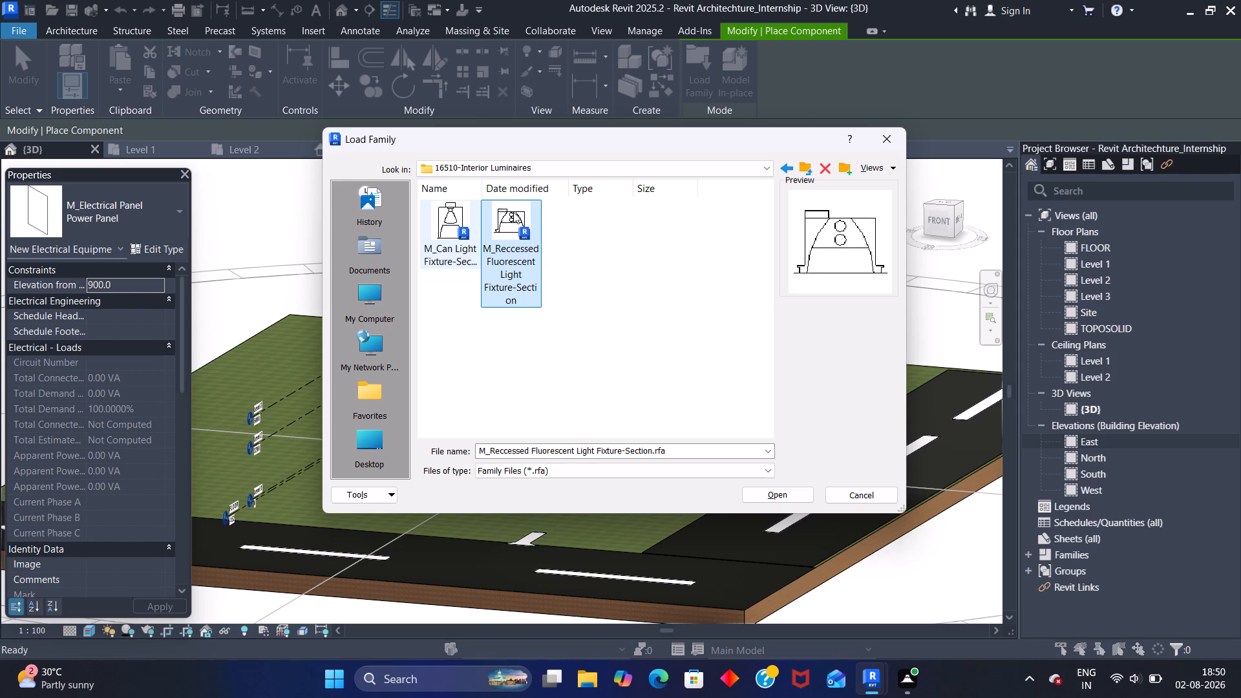
left_click(787, 165)
left_click(787, 165)
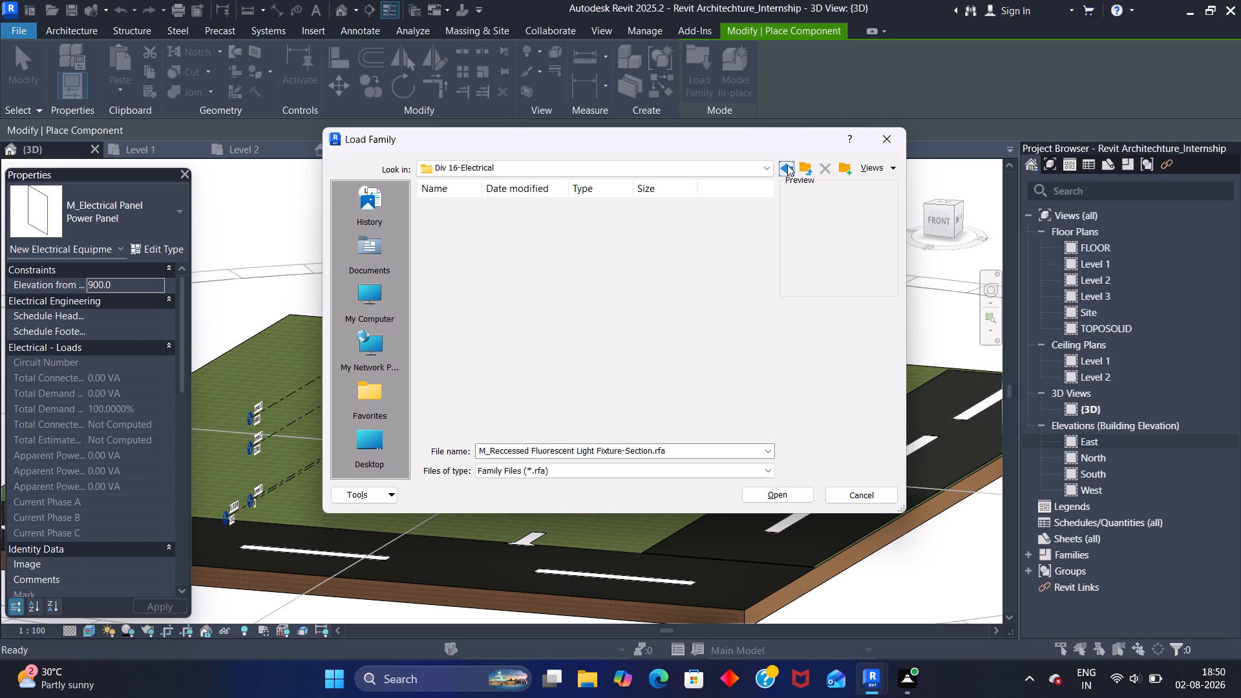
left_click(787, 165)
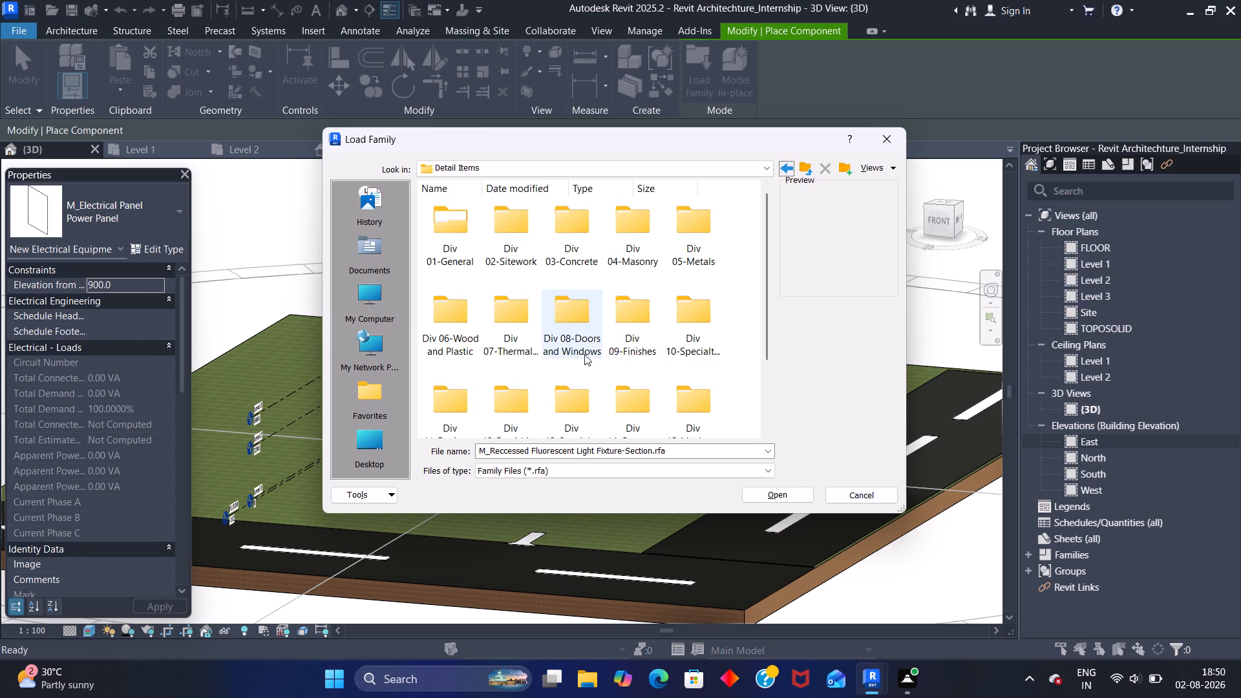
scroll(580, 353, "down", 1)
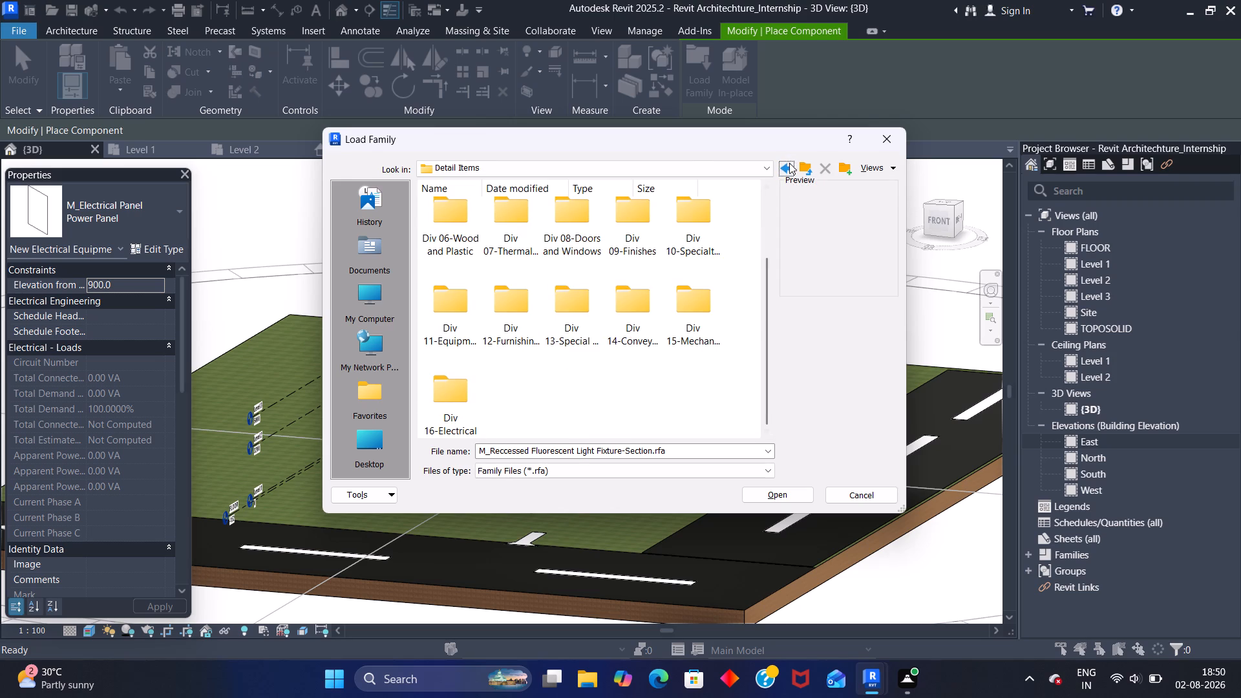
left_click(788, 166)
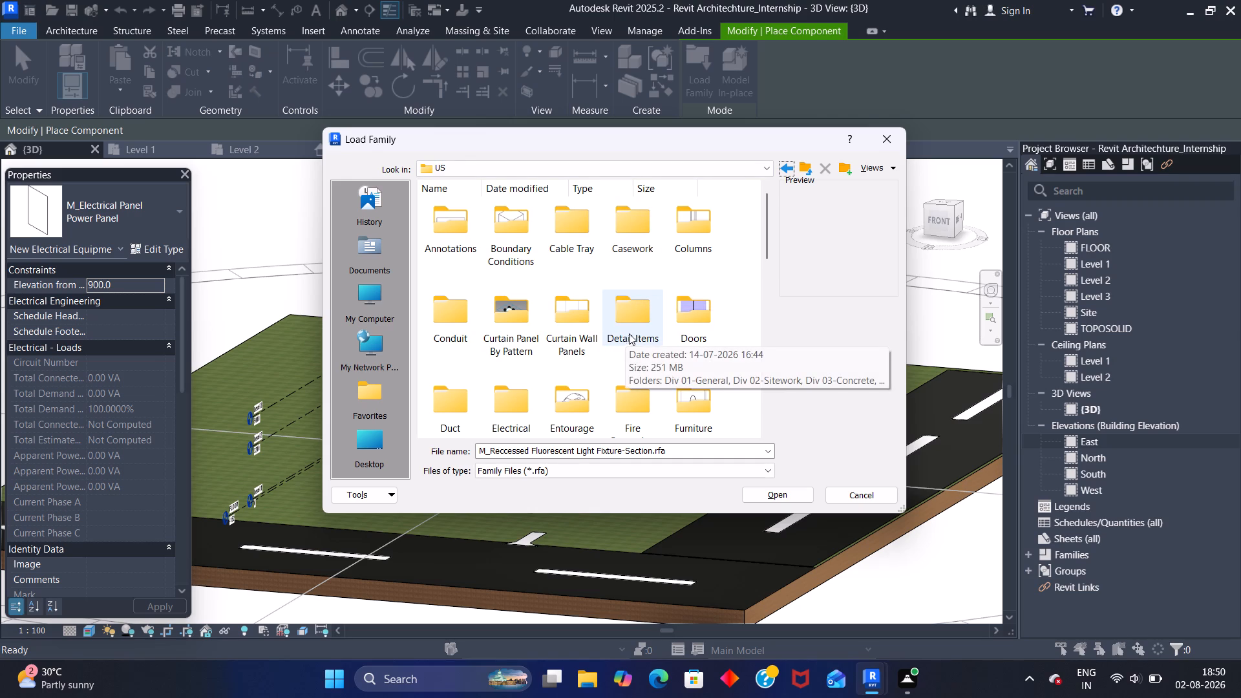
Load the M_RPC Beetle family from the US library's Entourage folder for placement.
scroll(553, 397, "down", 1)
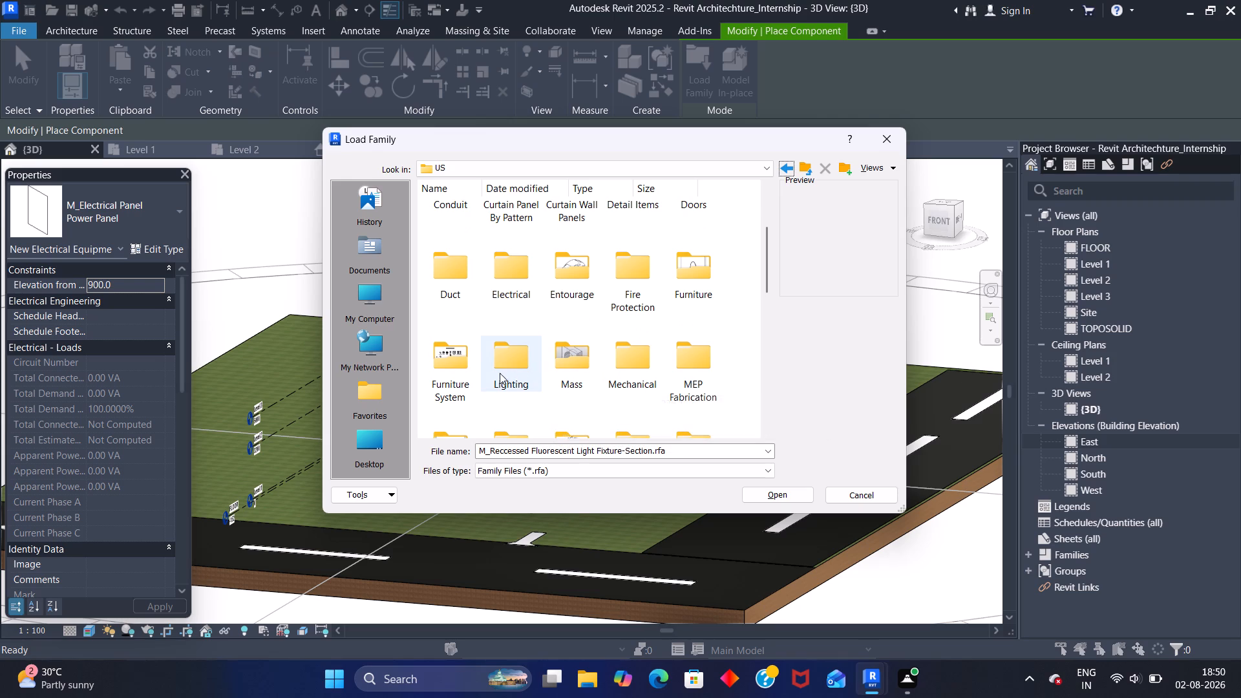
triple_click(564, 271)
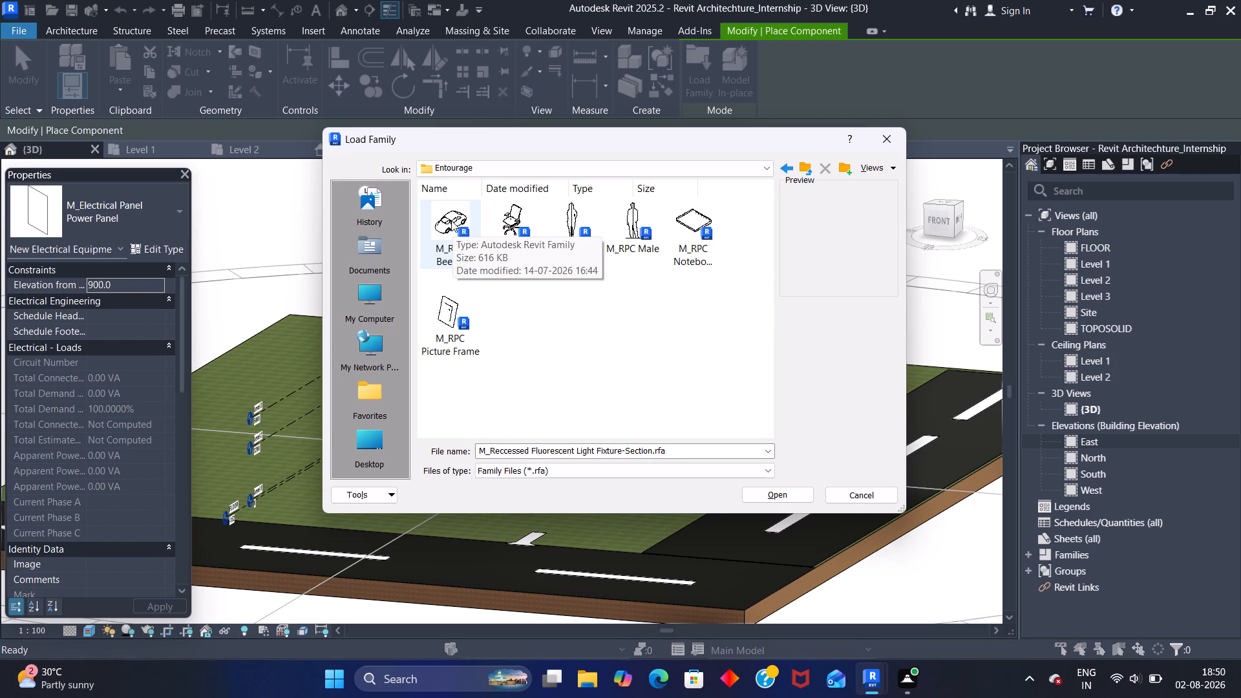
left_click(451, 220)
double_click(451, 220)
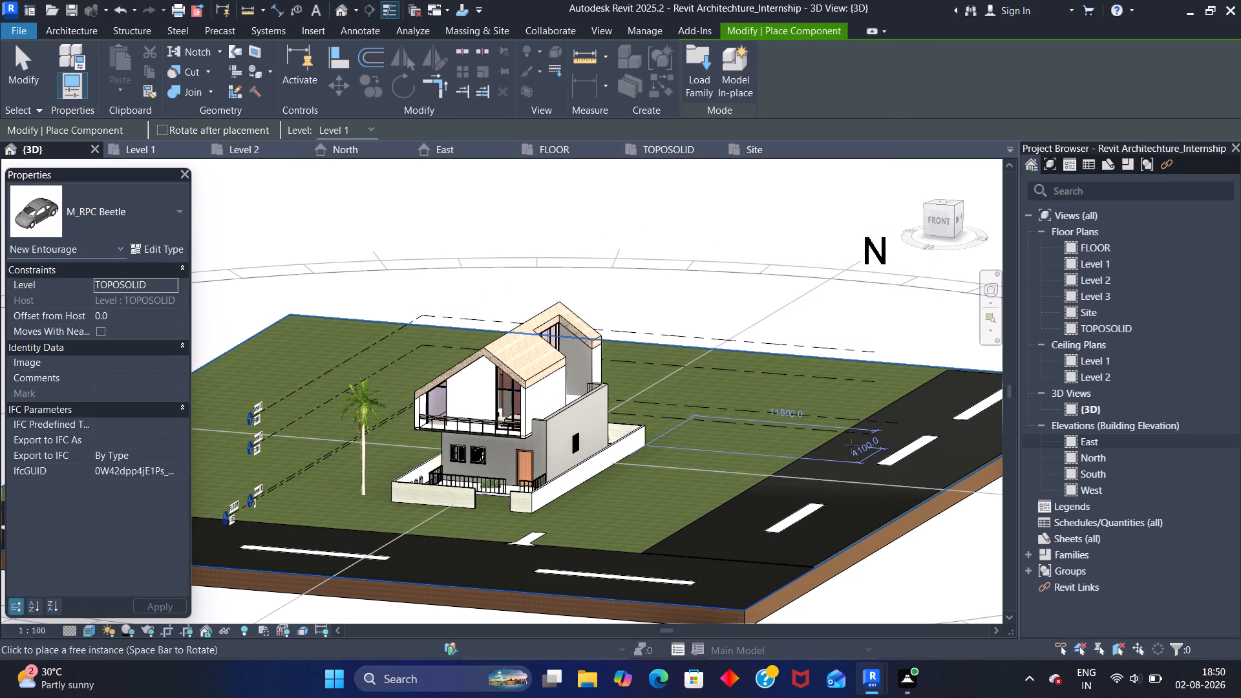
left_click(176, 209)
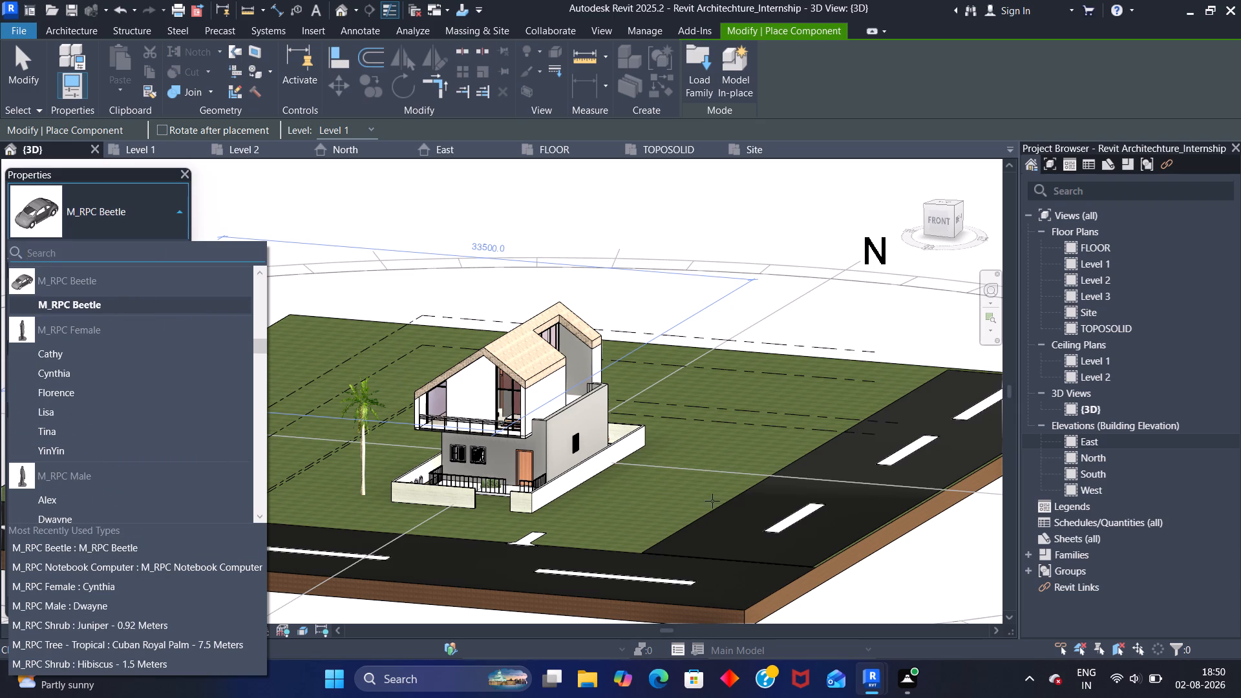
In the Level 1 plan, place two Beetle cars on the road east of the house, one per lane, facing opposite directions.
left_click(145, 149)
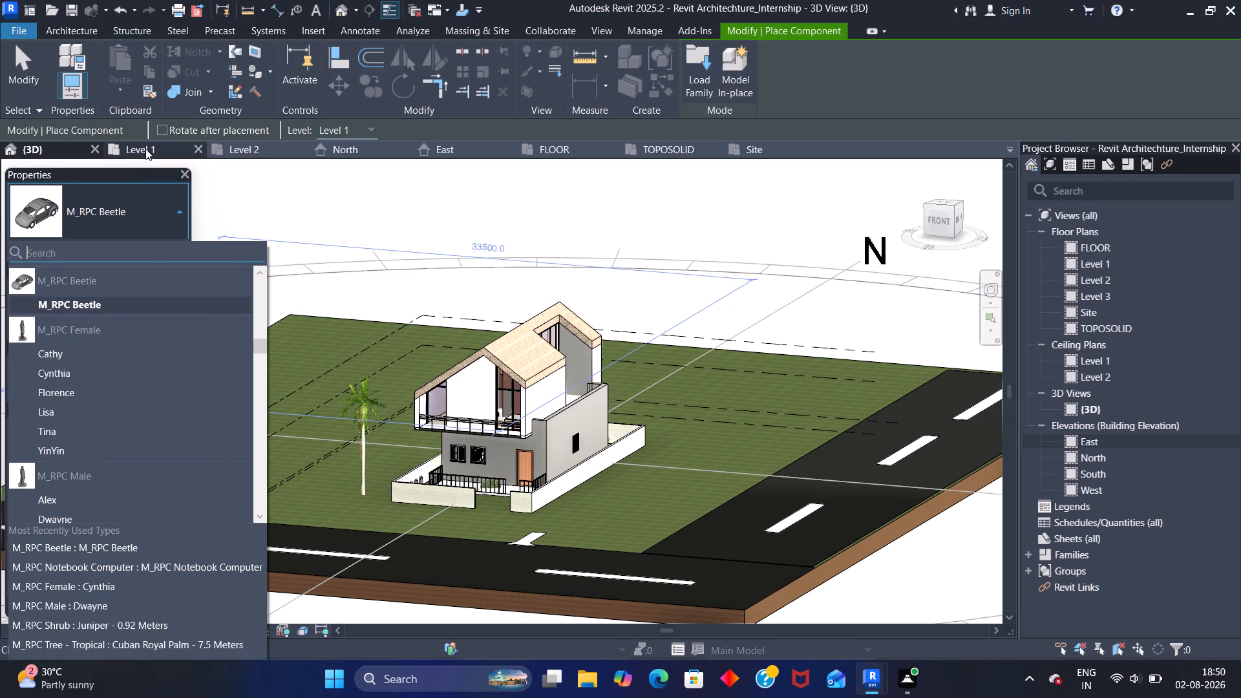
scroll(661, 386, "up", 3)
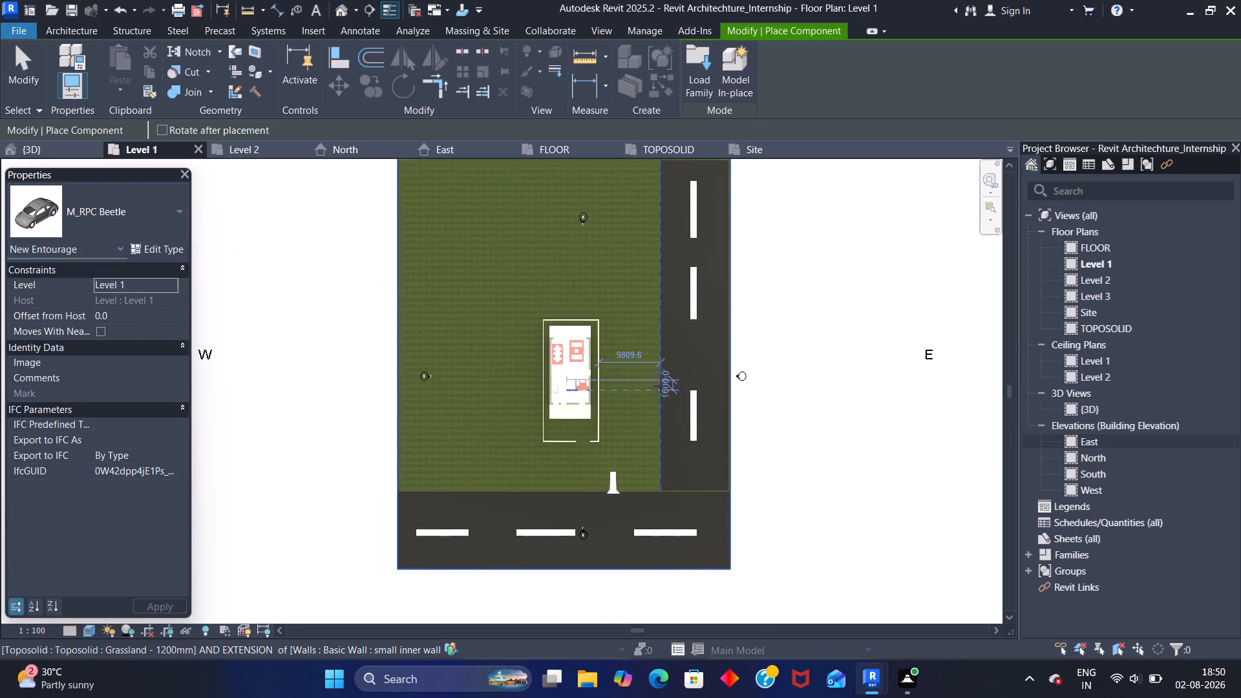
scroll(661, 386, "up", 6)
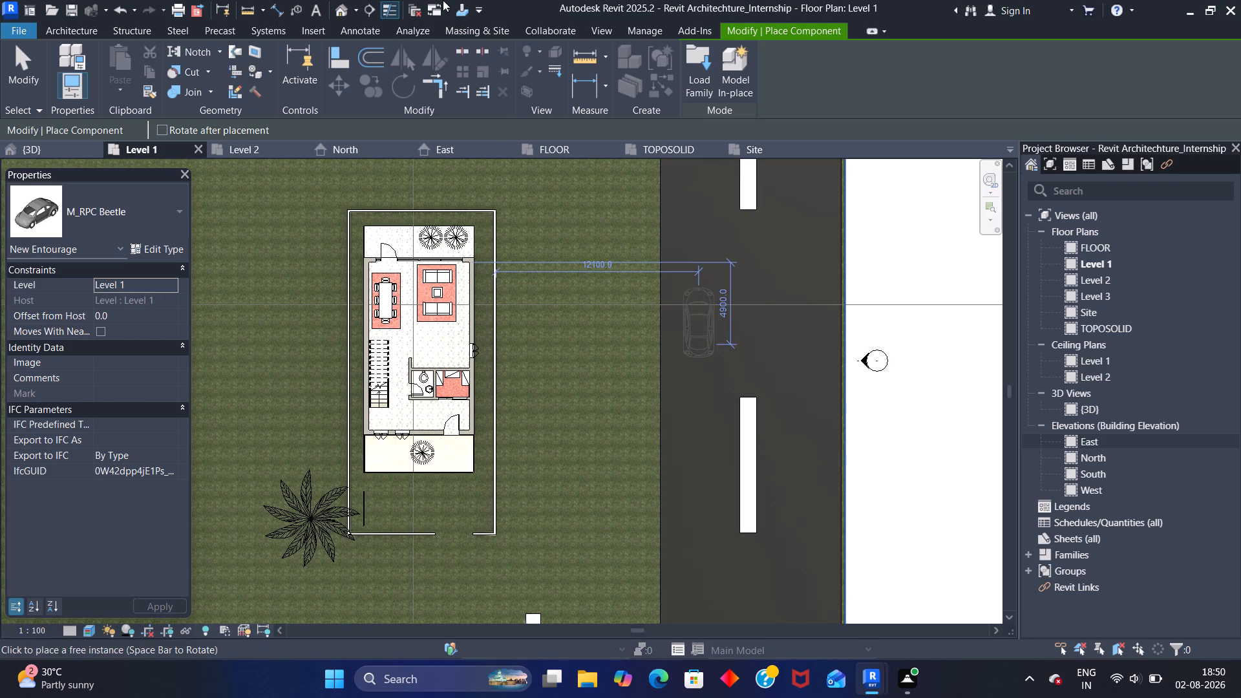
left_click(441, 20)
left_click(695, 328)
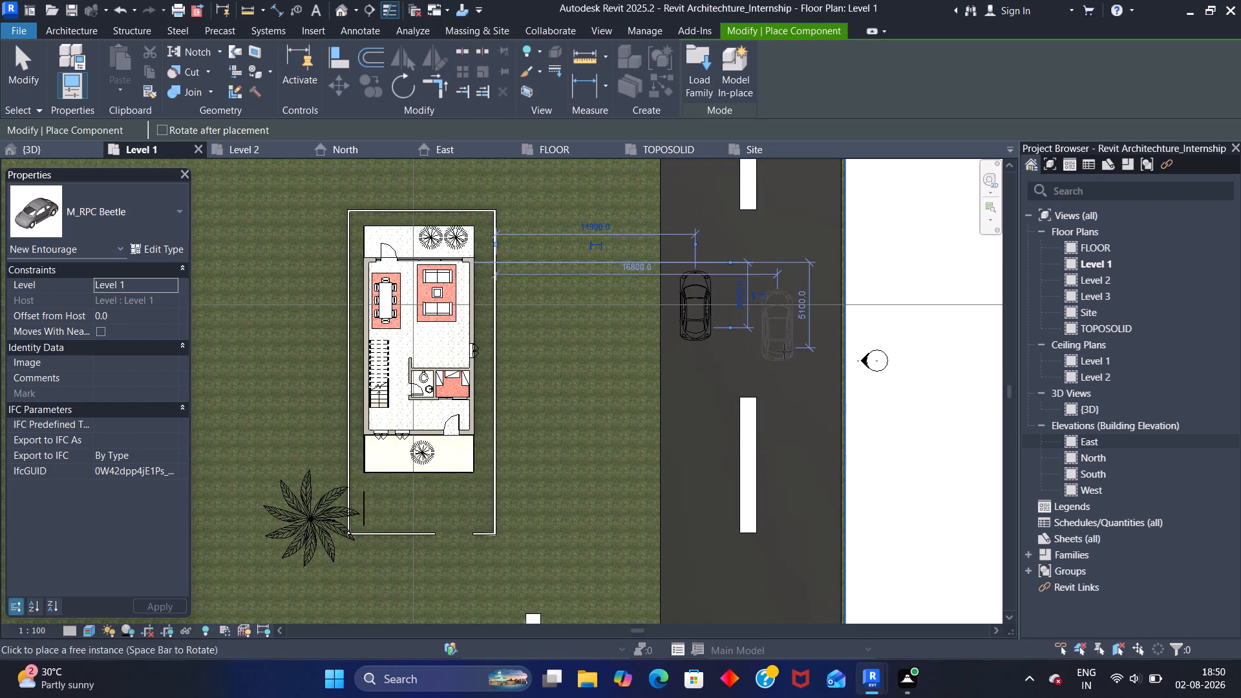
middle_click_drag(798, 388, 761, 307)
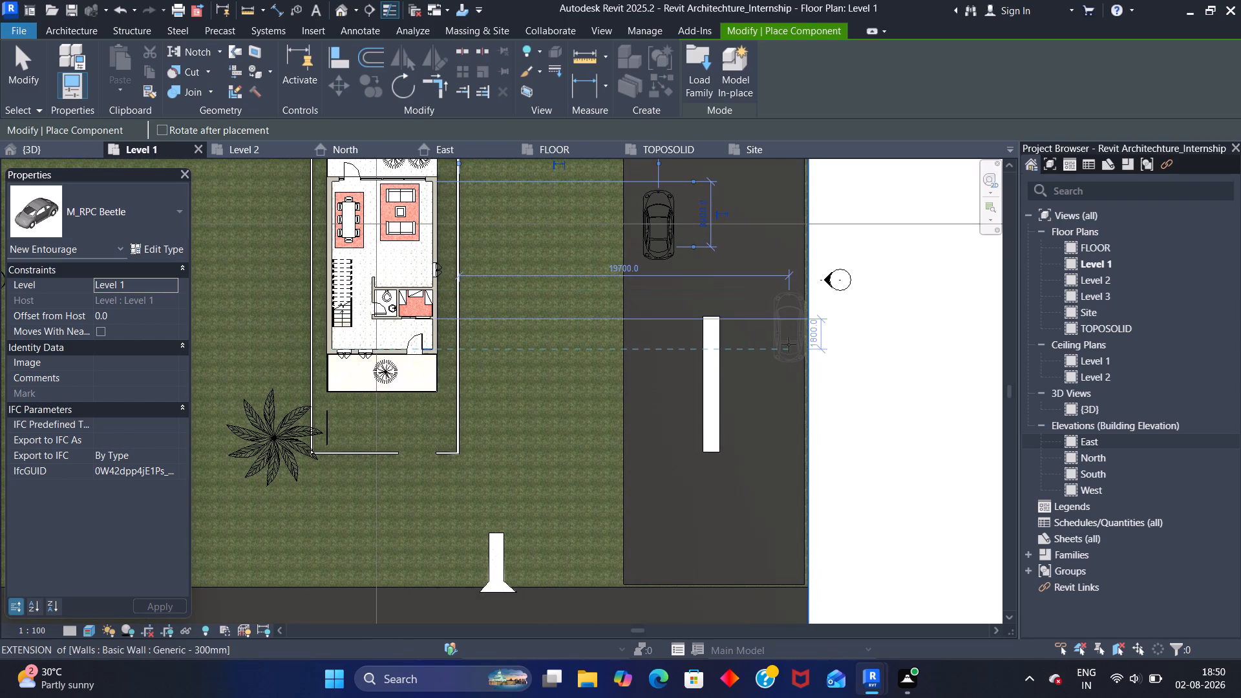
key("space")
key("space")
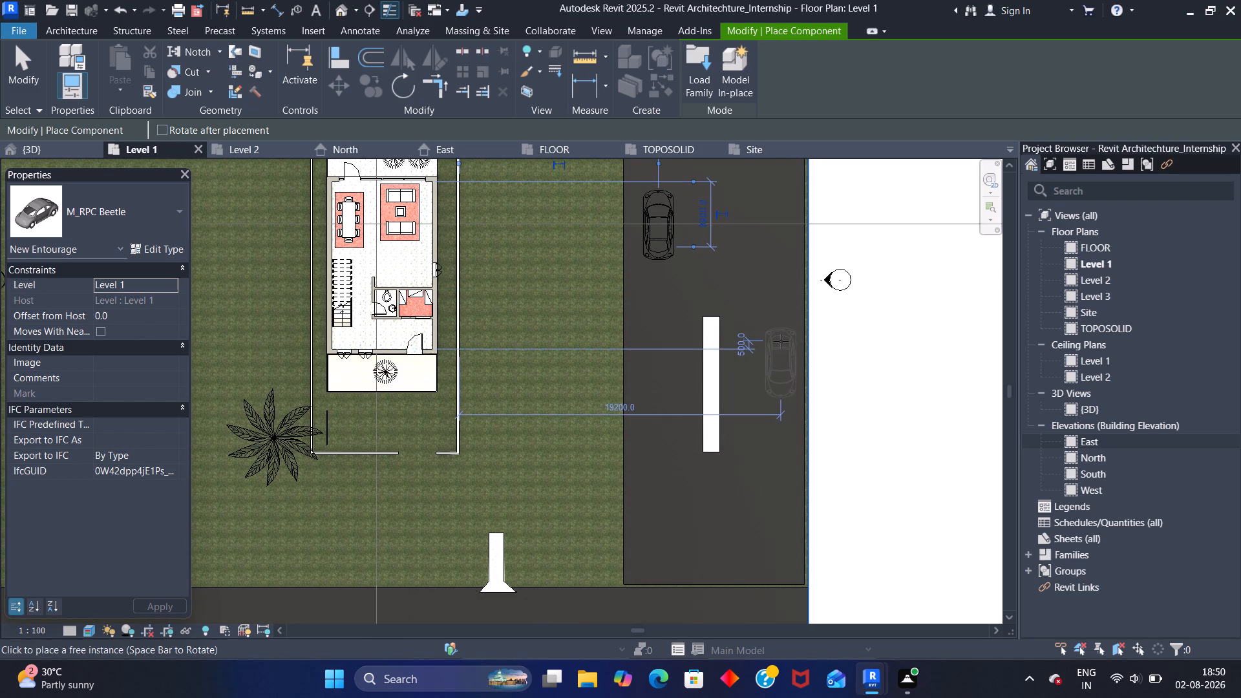
left_click(774, 340)
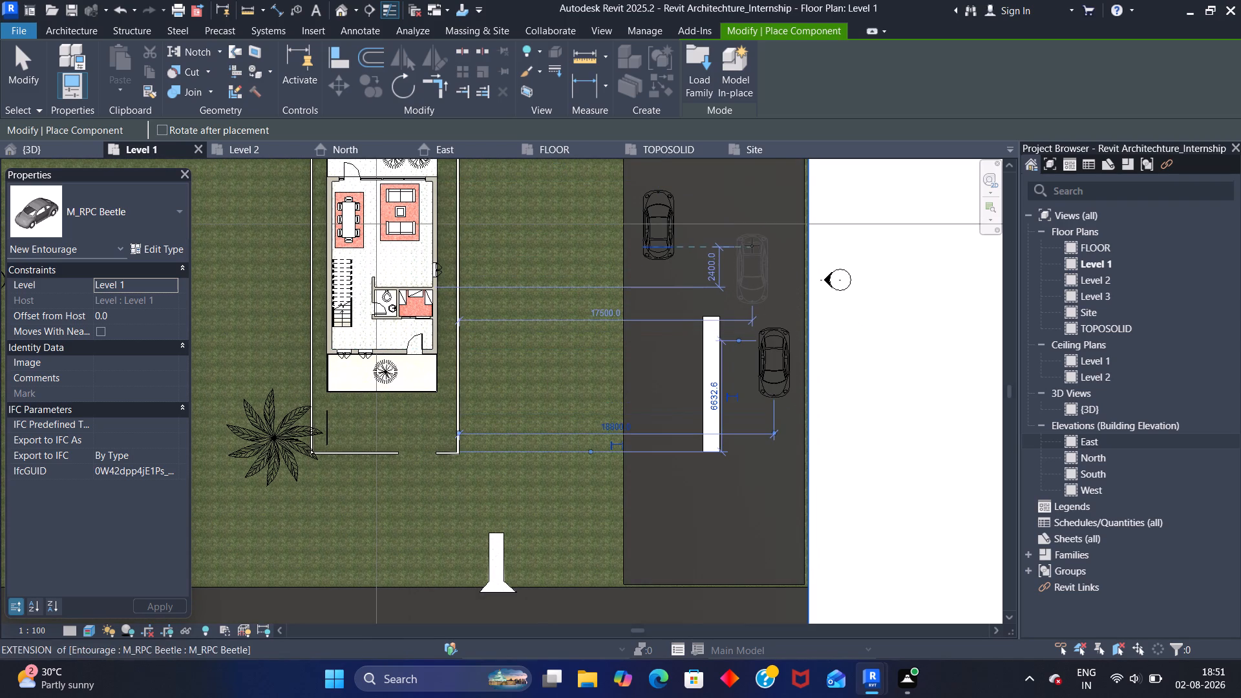
Place two more Beetle cars farther north on the east road, one per lane, facing opposite directions.
middle_click_drag(754, 244, 789, 424)
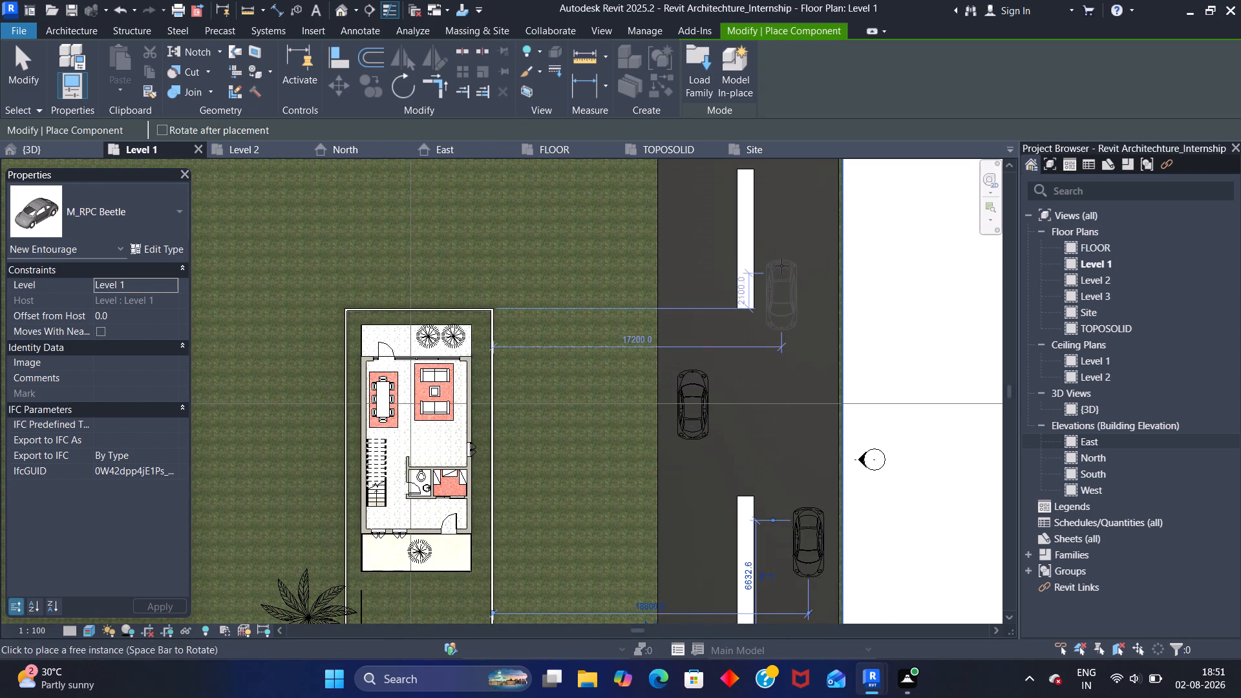
key("space")
key("space")
middle_click_drag(785, 218, 790, 317)
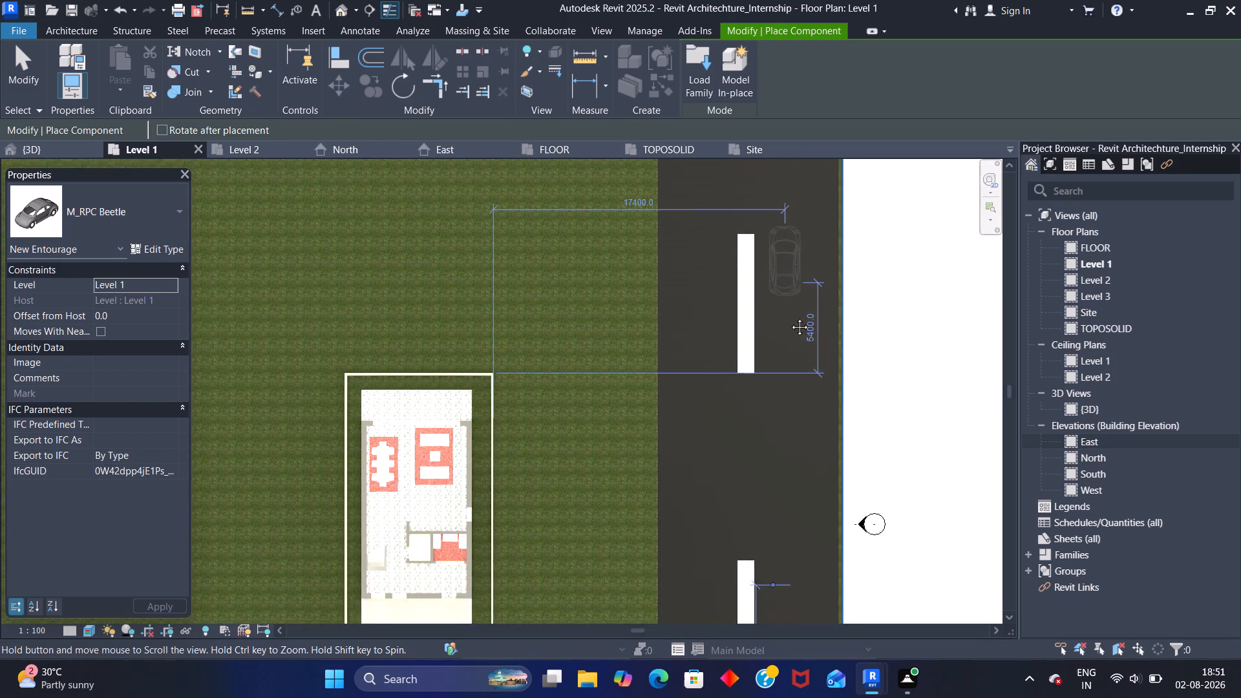
middle_click_drag(790, 317, 794, 332)
key("space")
key("space")
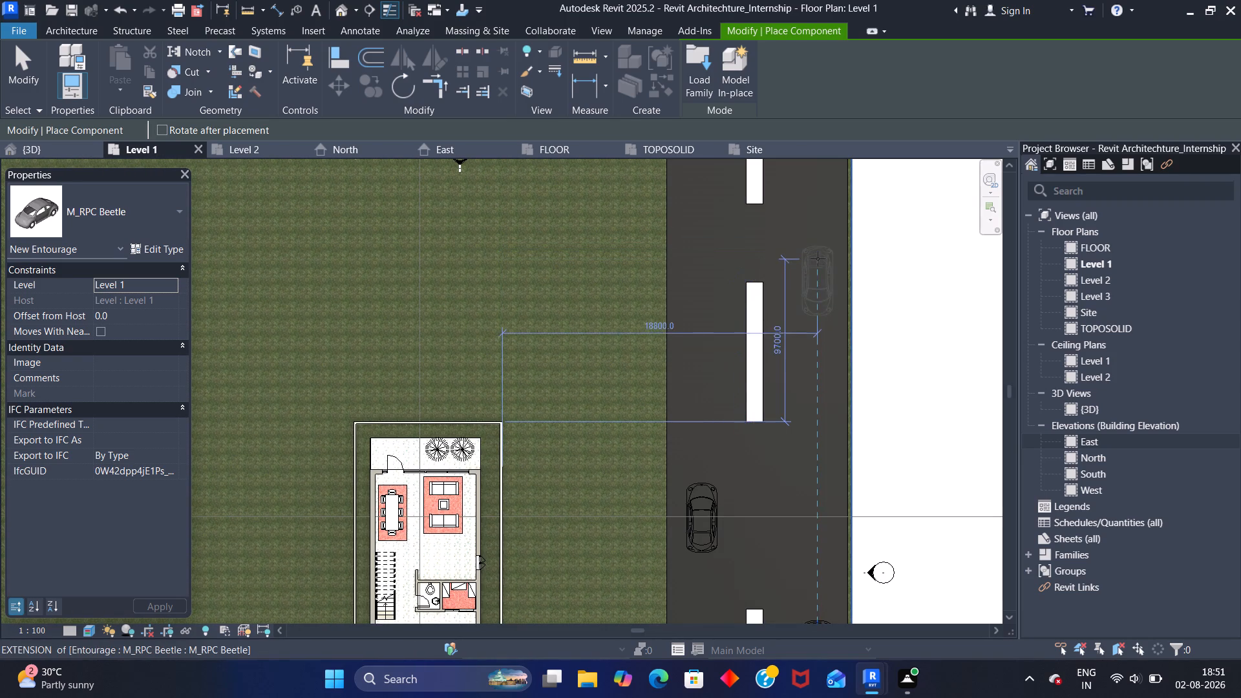
left_click(809, 196)
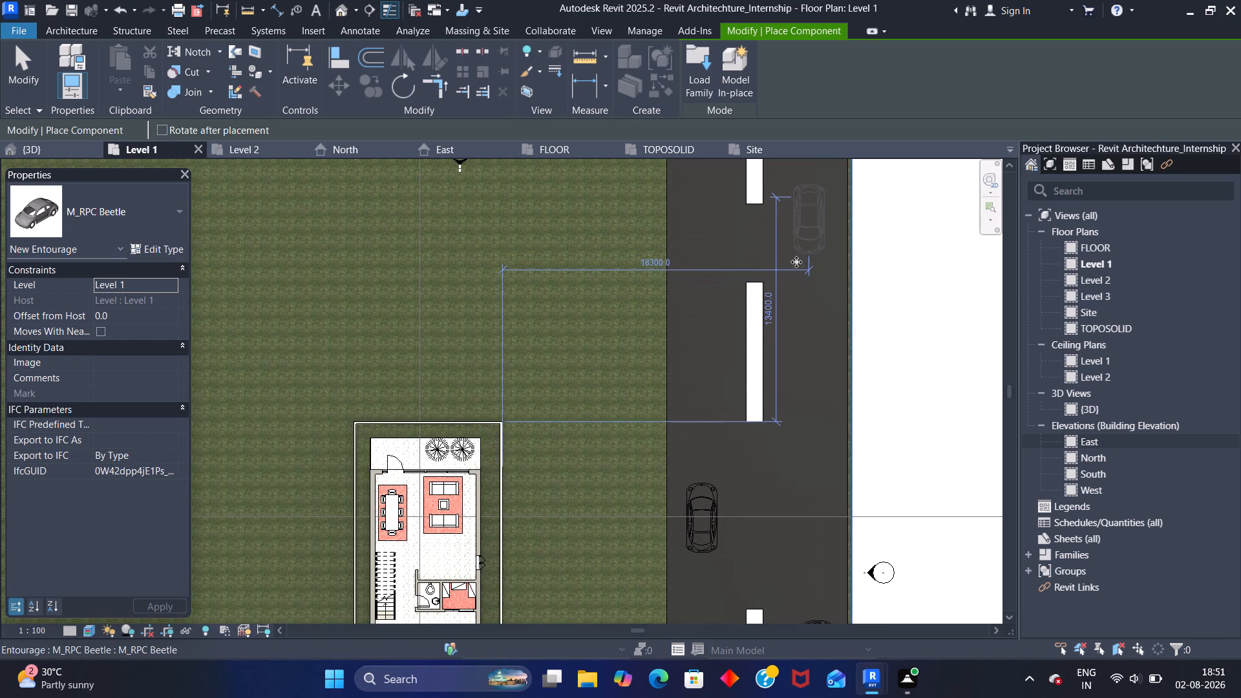
key("space")
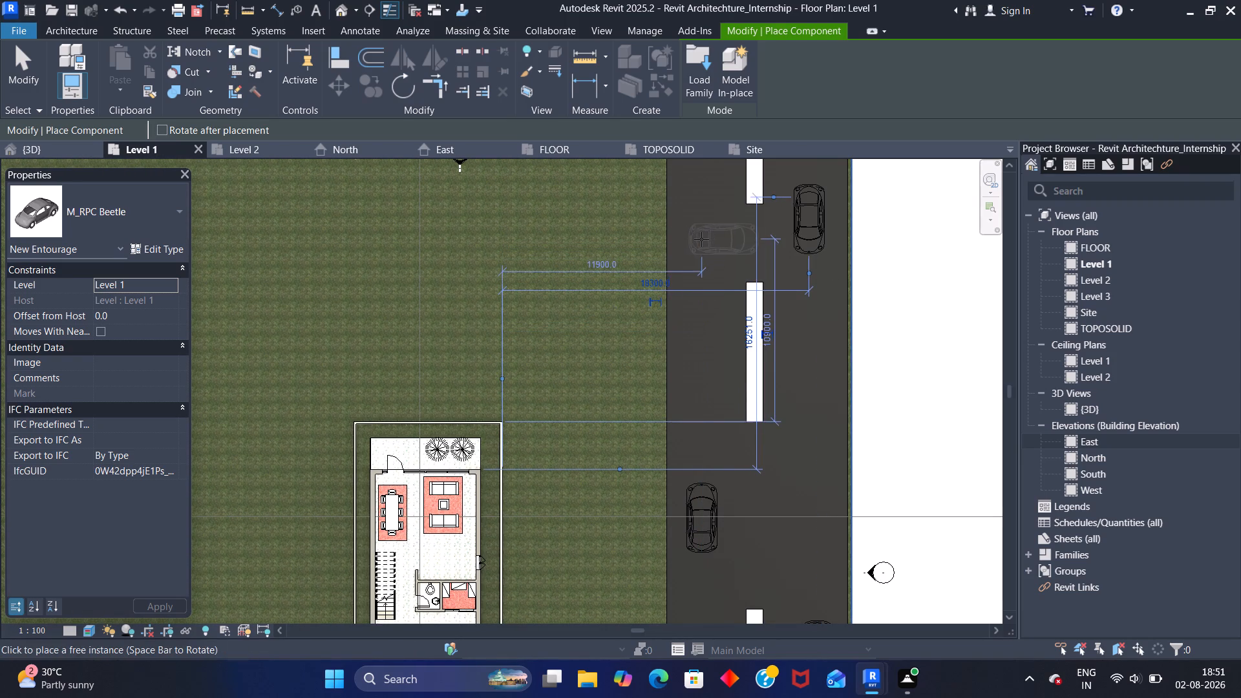
key("space")
left_click(701, 239)
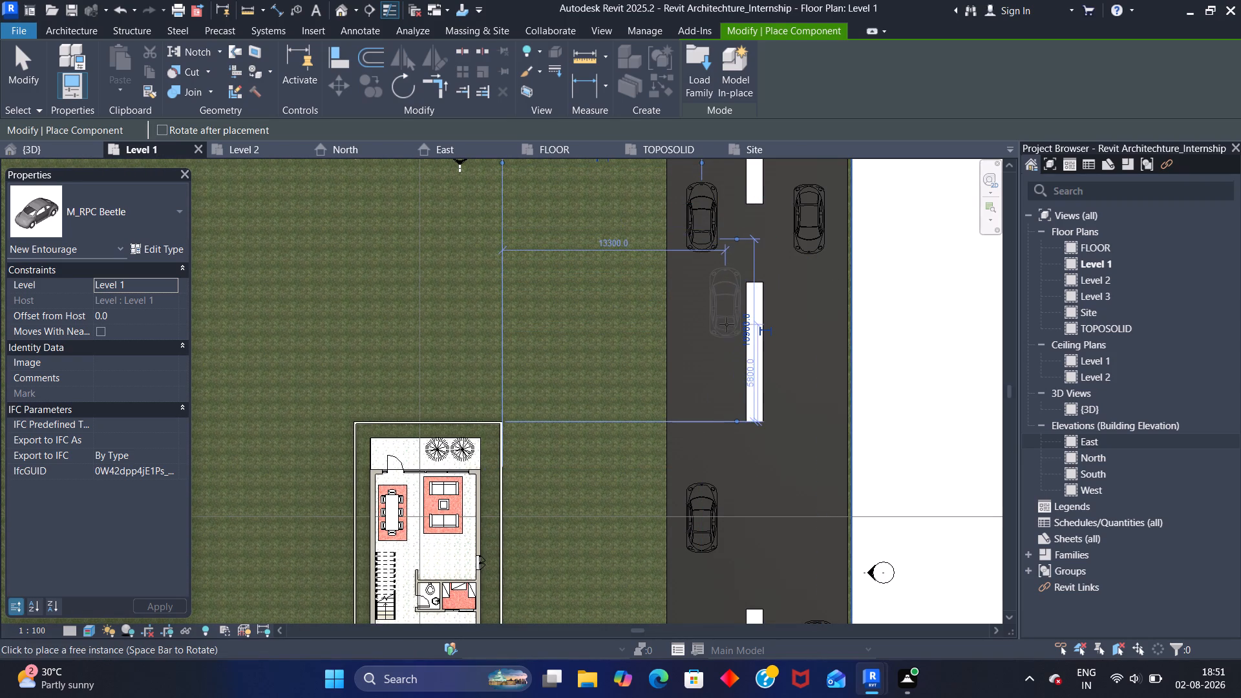
Place two Beetle cars along the south road near the house entrance path, one per lane, rotated to follow opposite traffic directions.
scroll(727, 324, "down", 6)
middle_click_drag(654, 363, 628, 135)
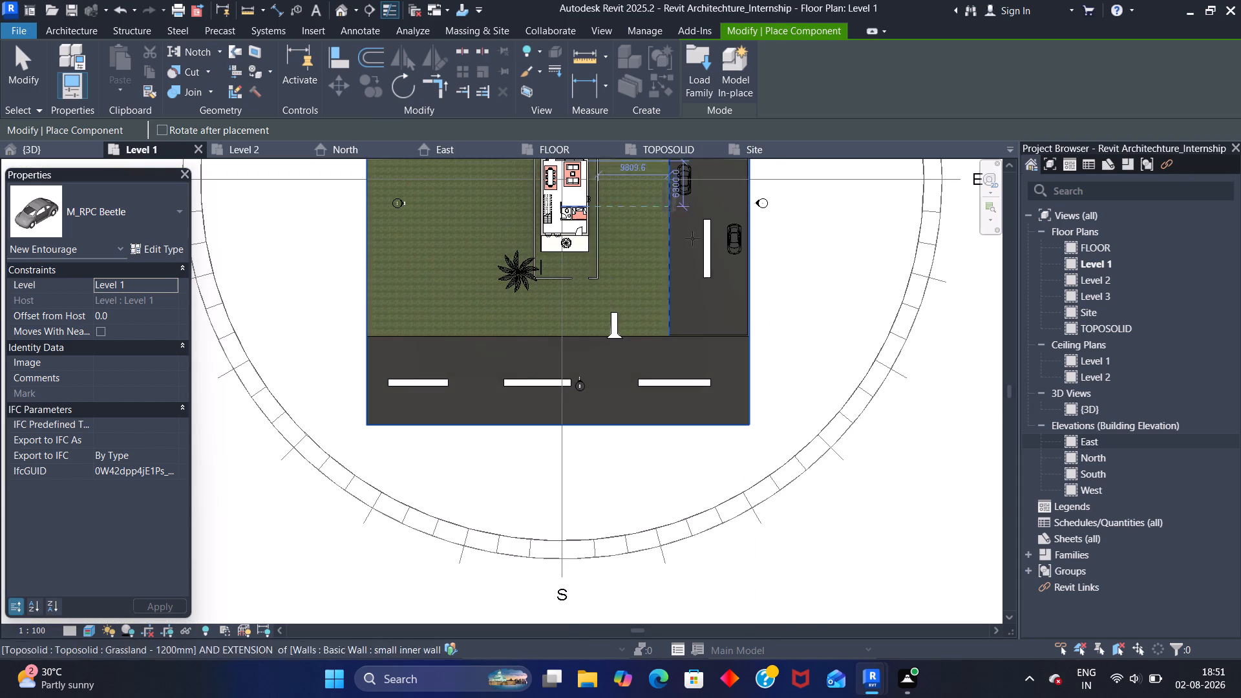
key("space")
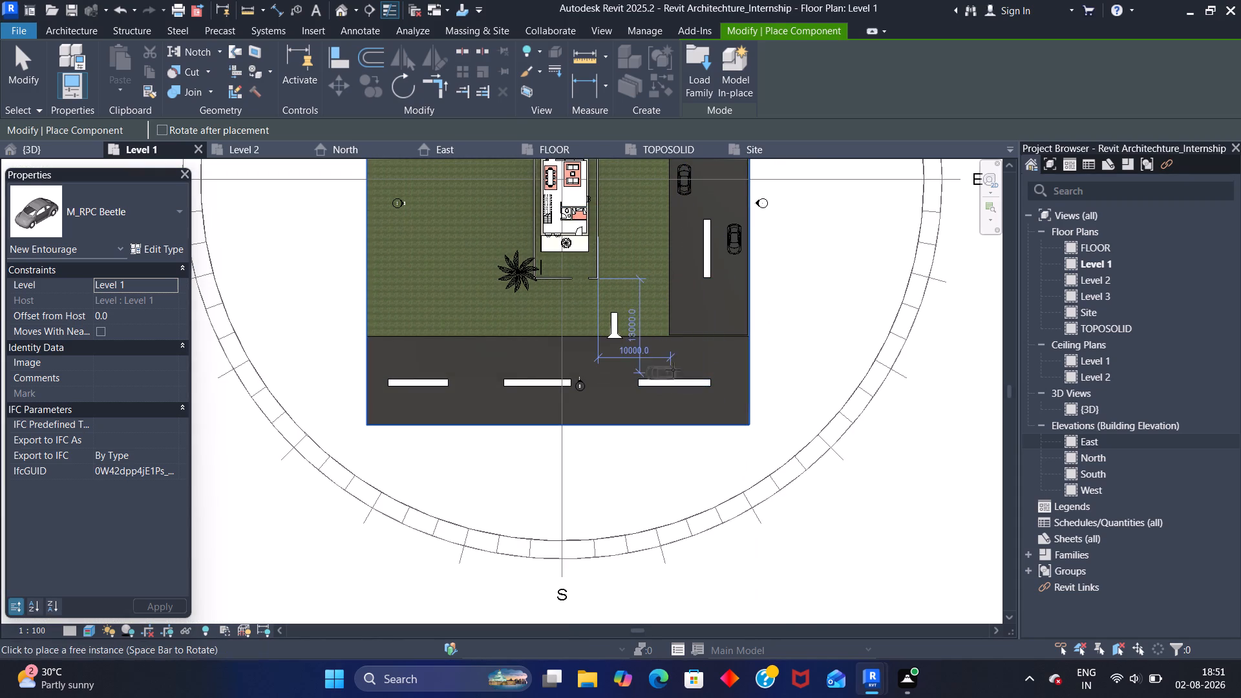
scroll(670, 358, "up", 2)
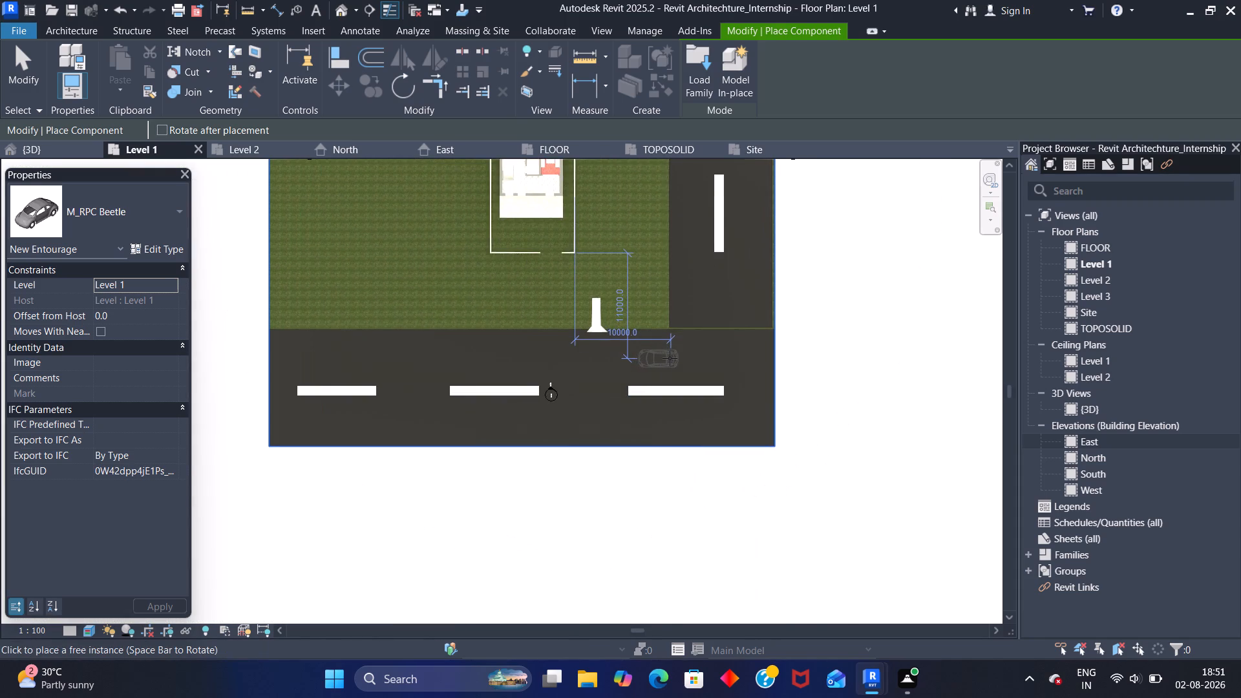
key("space")
key("space")
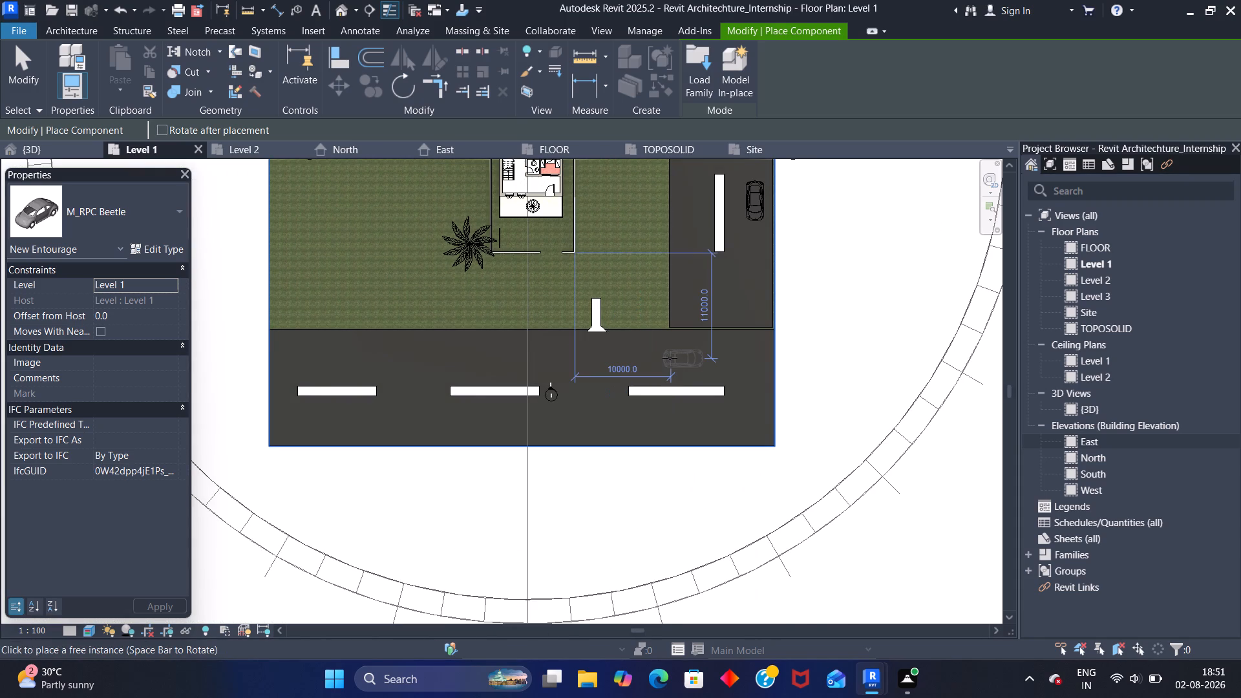
left_click(593, 365)
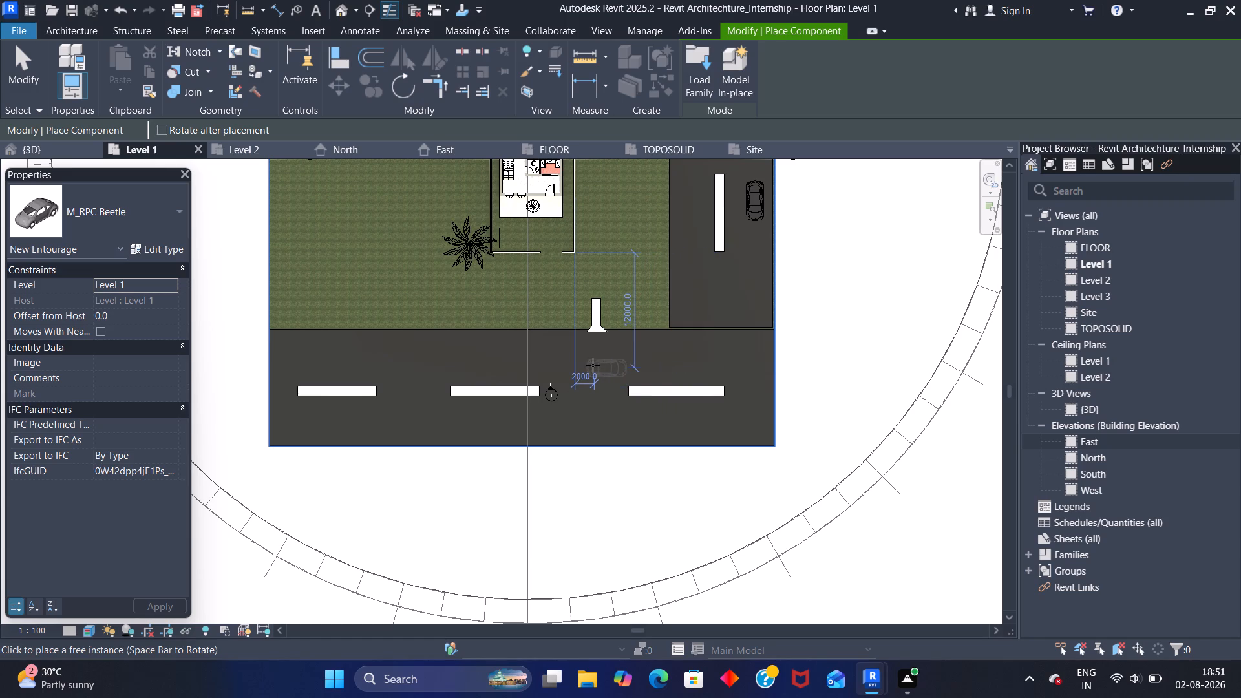
key("space")
key("space")
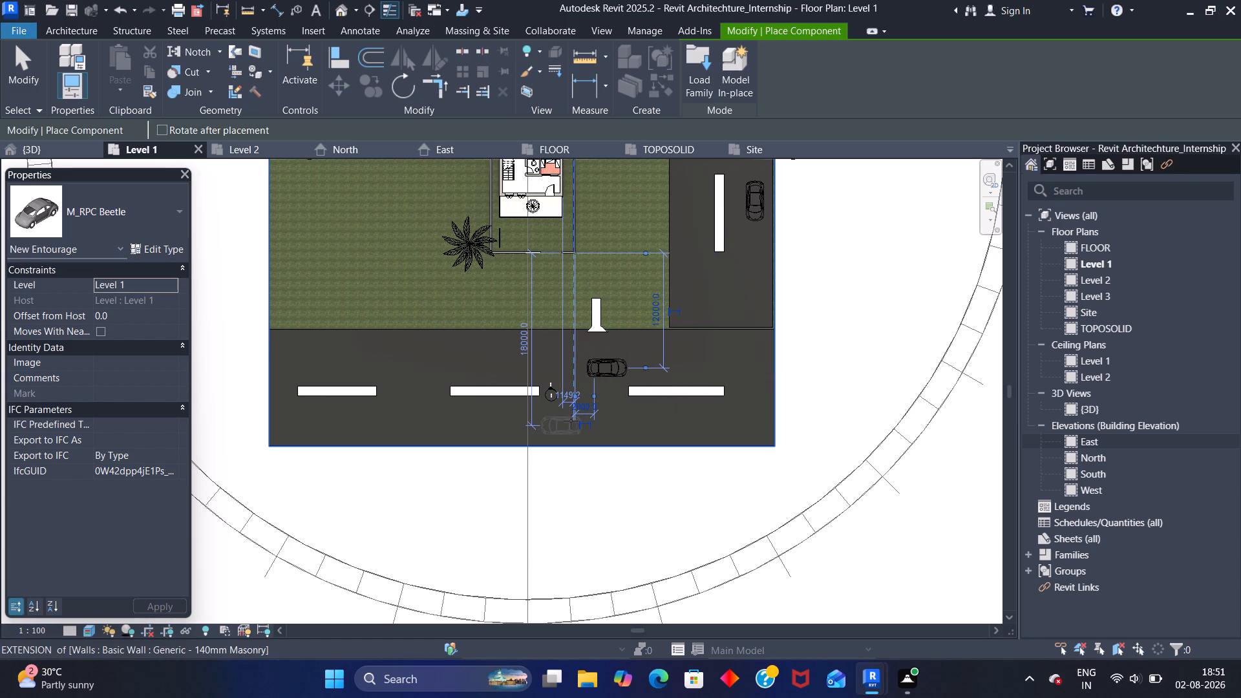
left_click(571, 421)
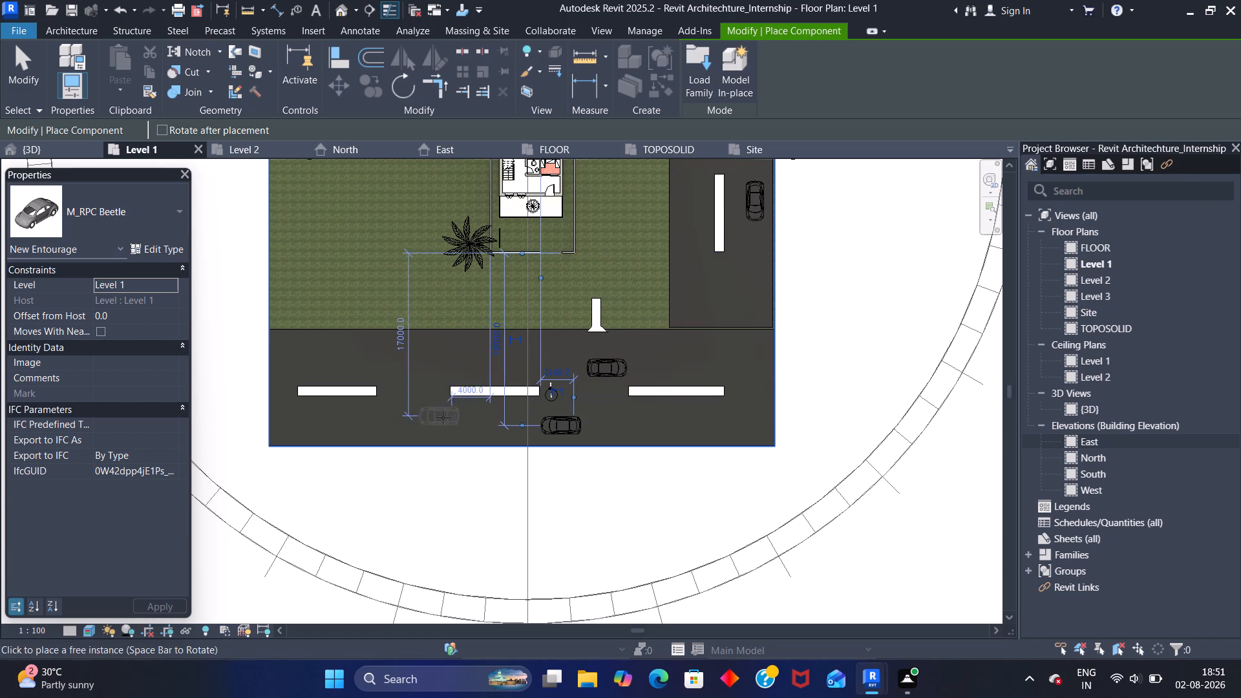
Place two more Beetle cars near the west end of the south road, one per lane in opposite directions, and finish placing.
left_click(405, 421)
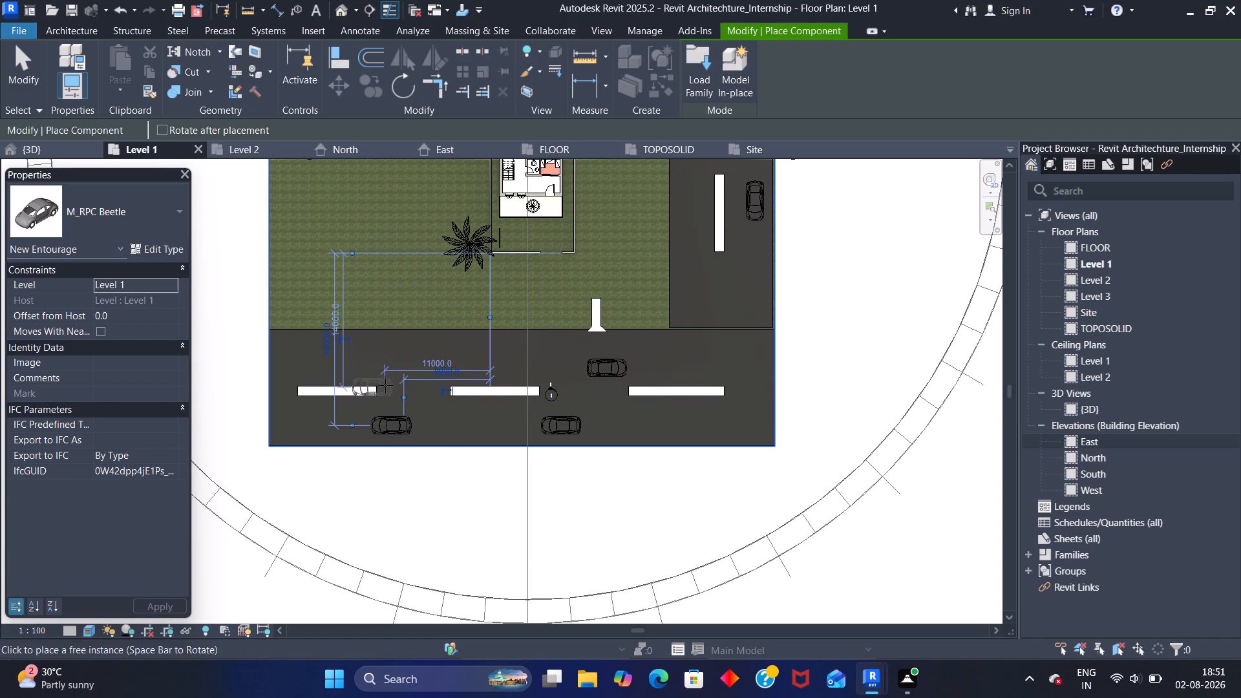
key("space")
key("space")
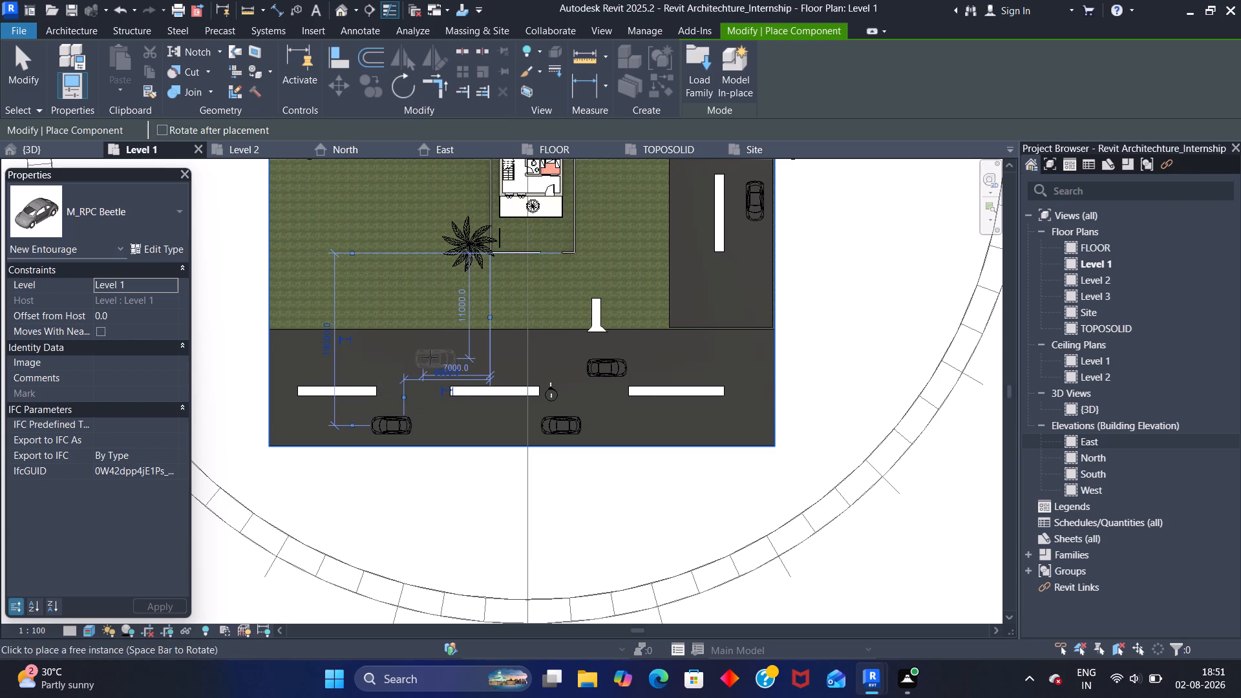
left_click(344, 365)
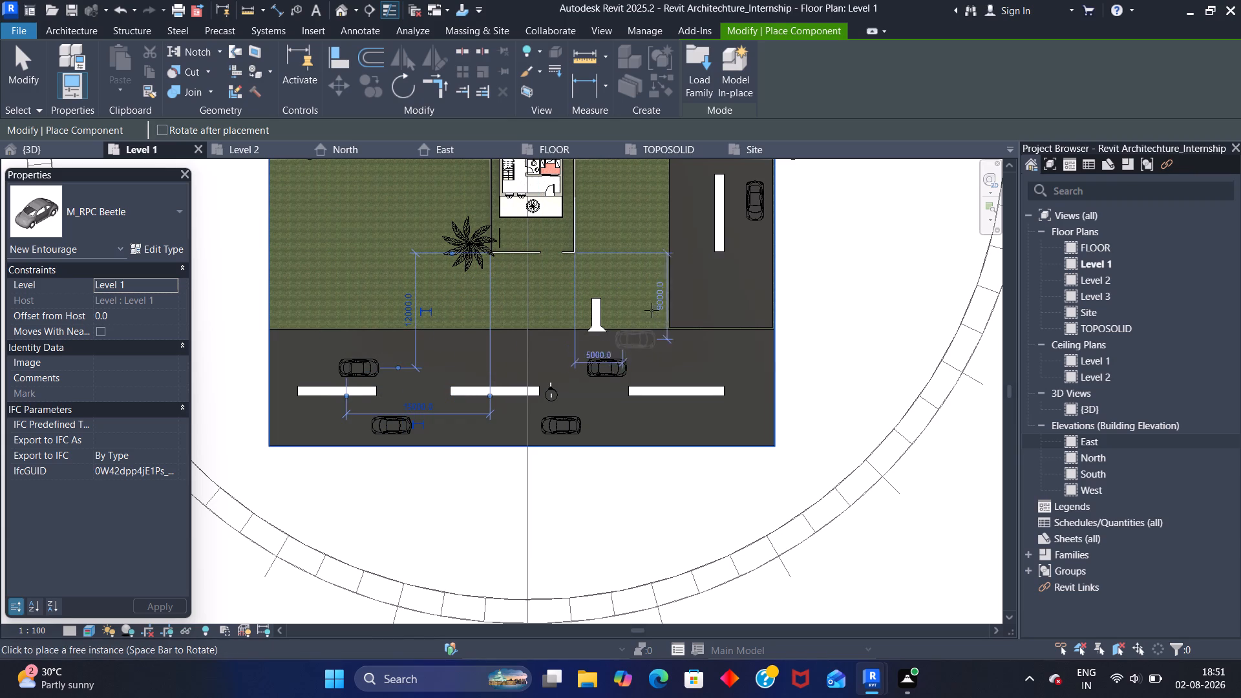
key("Escape")
key("Escape")
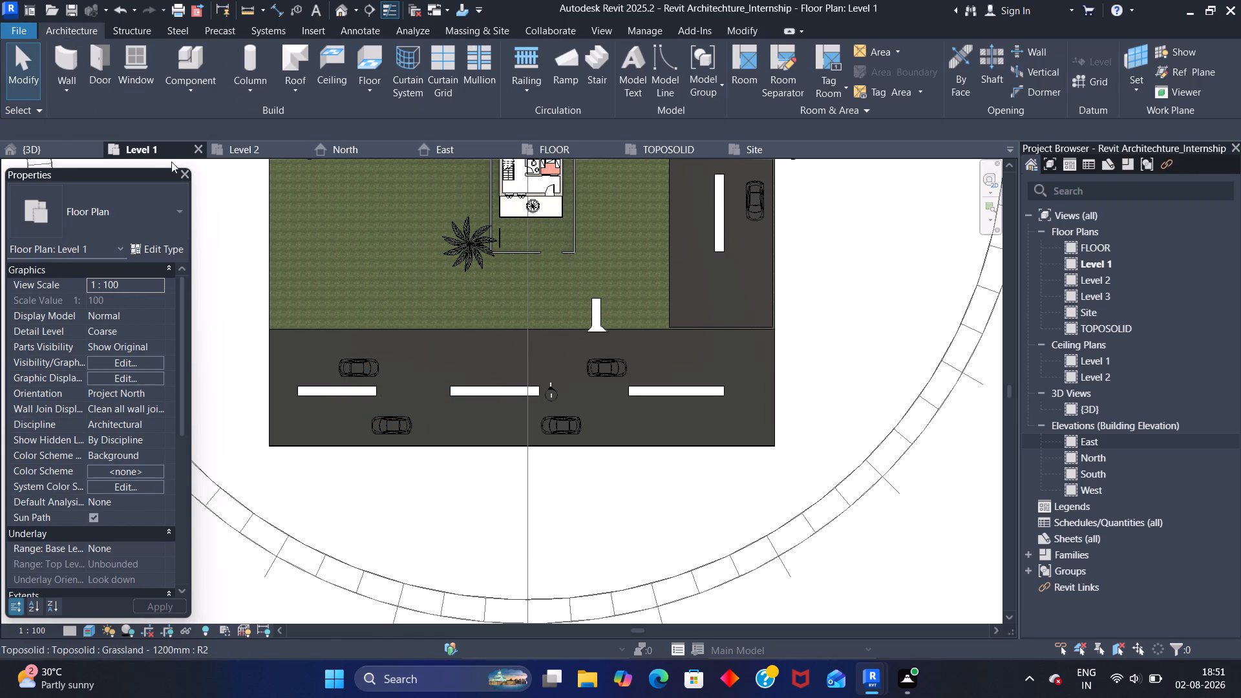
In the 3D view, load the M_RPC Picture Frame family from the Entourage library folder without placing an instance.
left_click(40, 147)
scroll(347, 288, "down", 1)
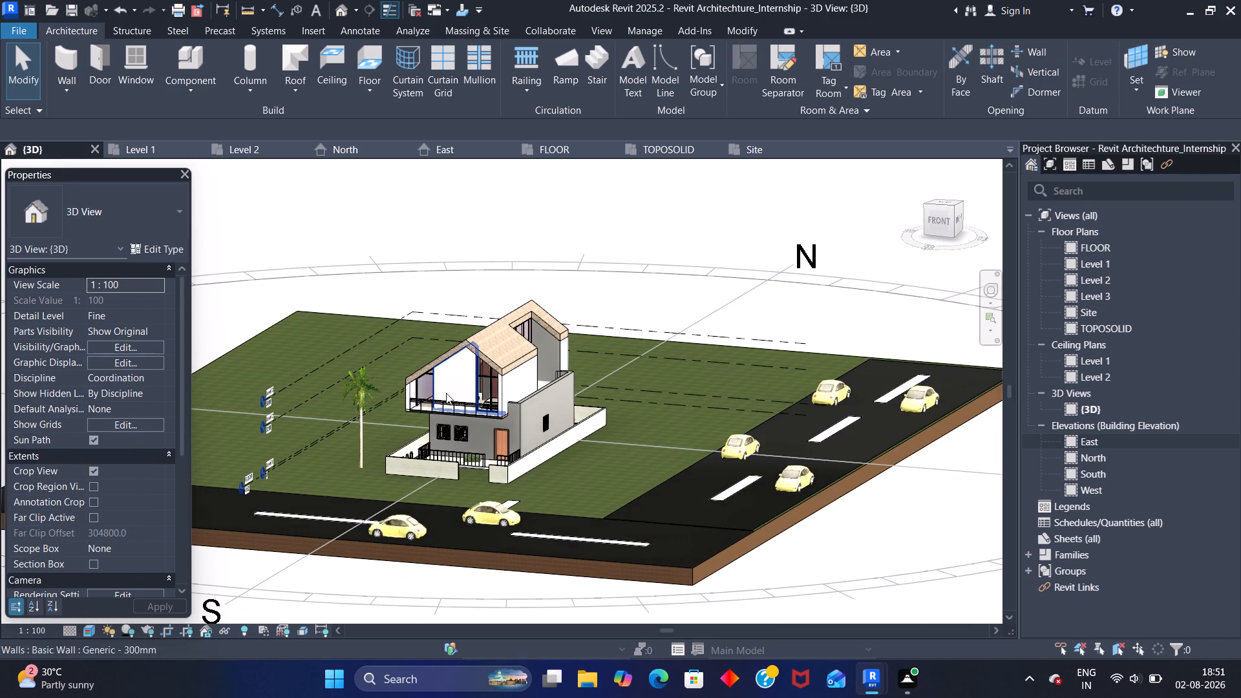
middle_click_drag(407, 487, 440, 473)
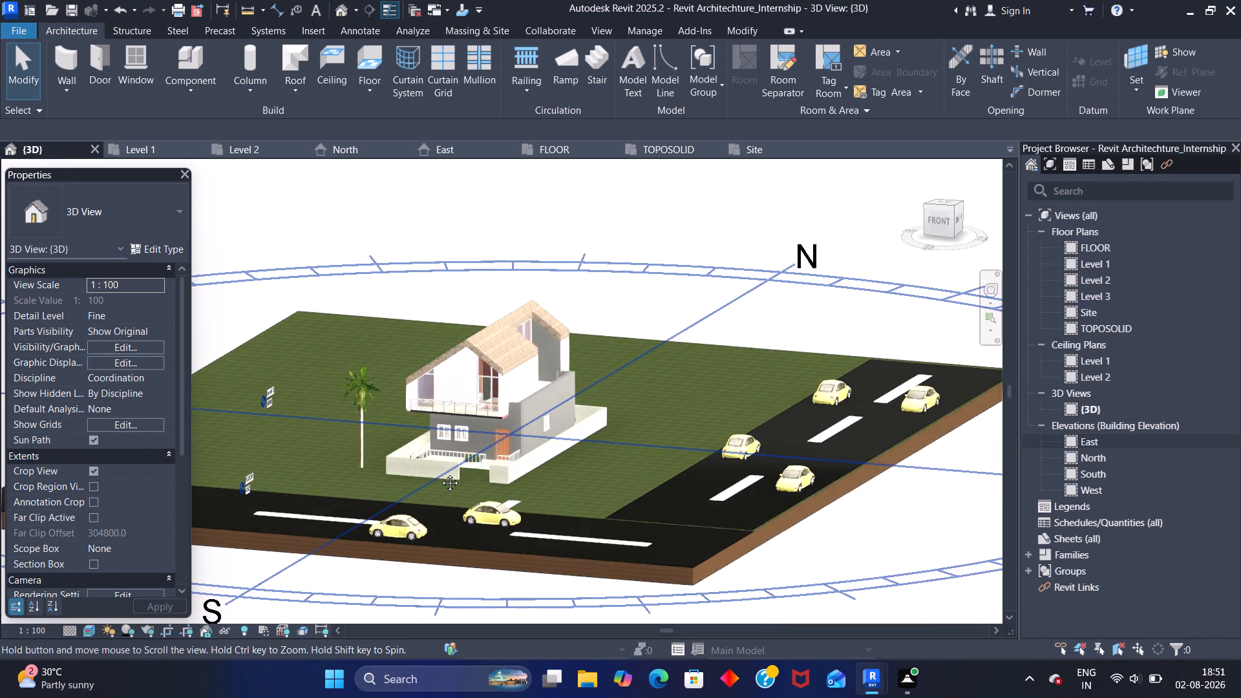
middle_click_drag(440, 473, 532, 436)
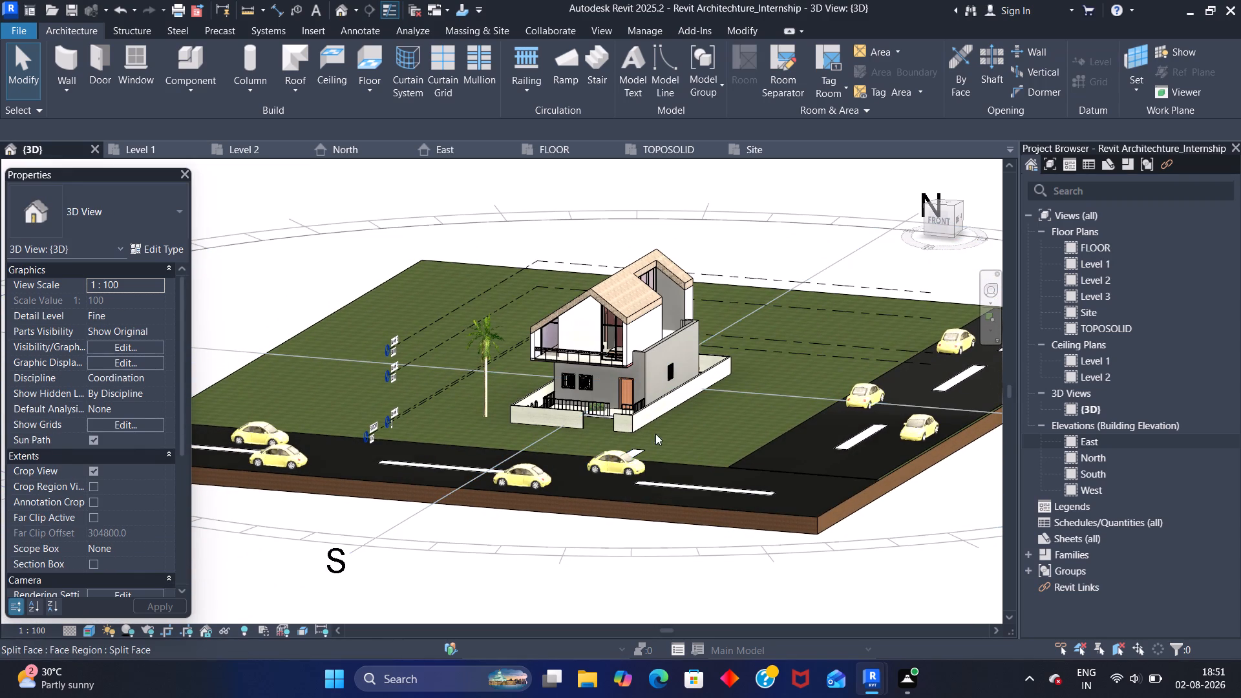
middle_click_drag(754, 419, 719, 402)
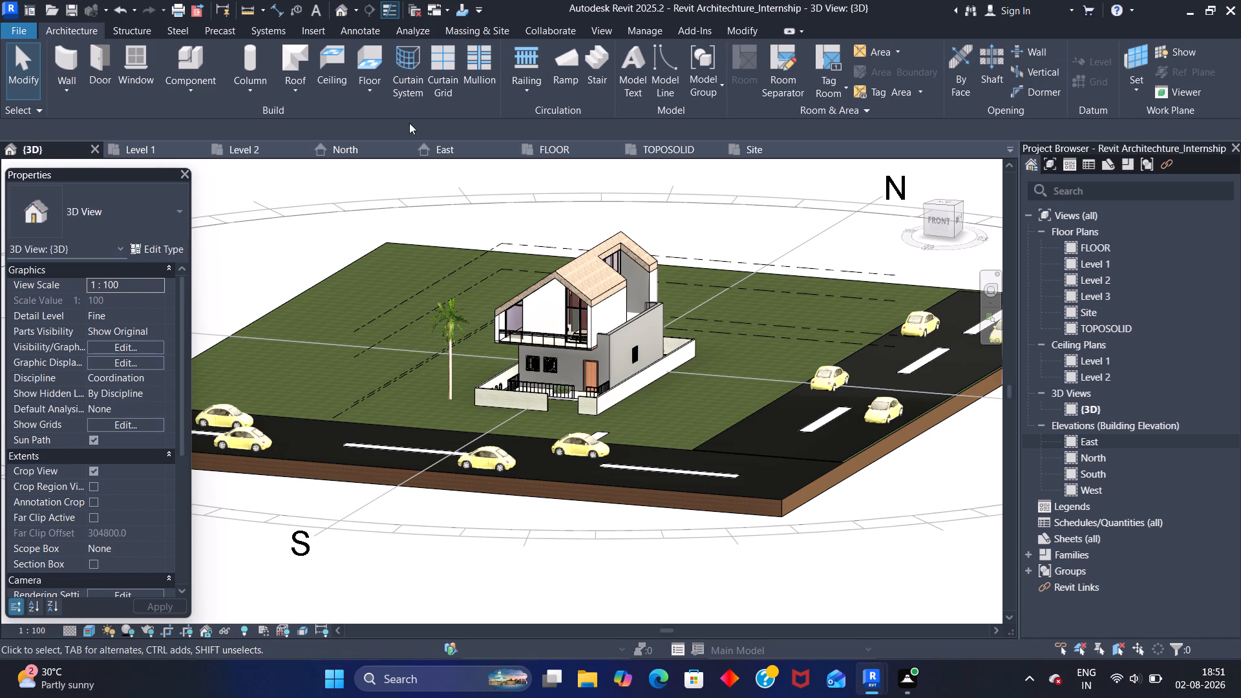
left_click(206, 61)
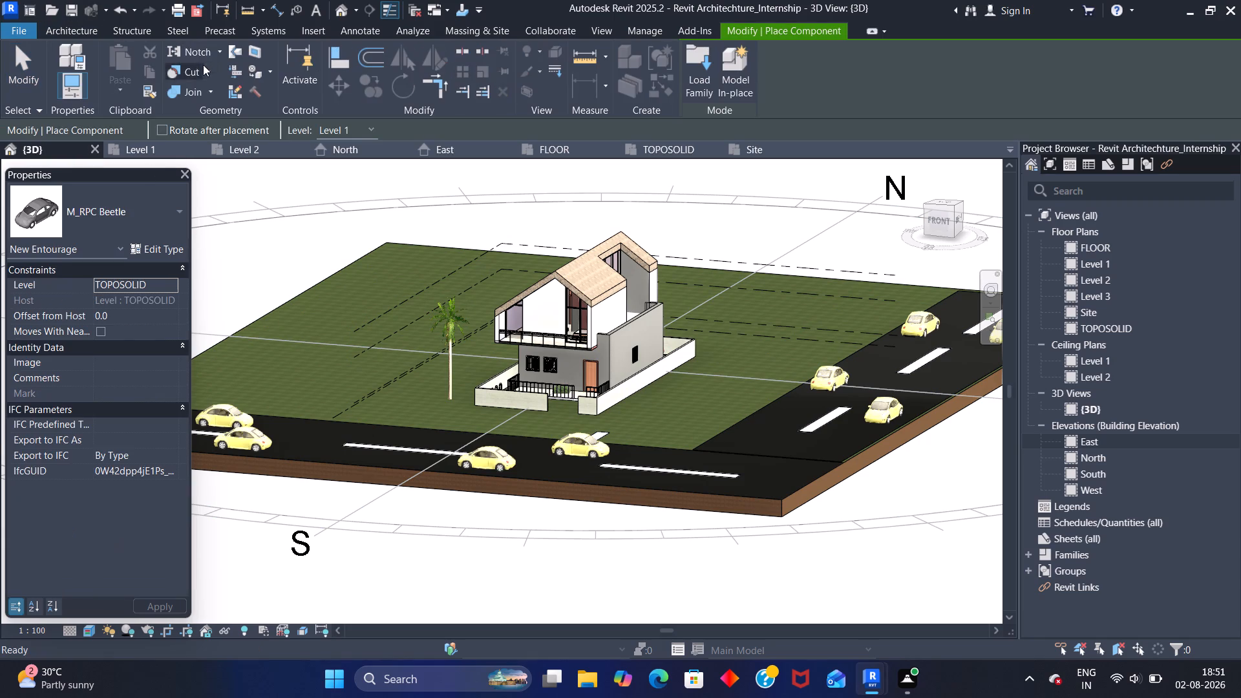
left_click(698, 73)
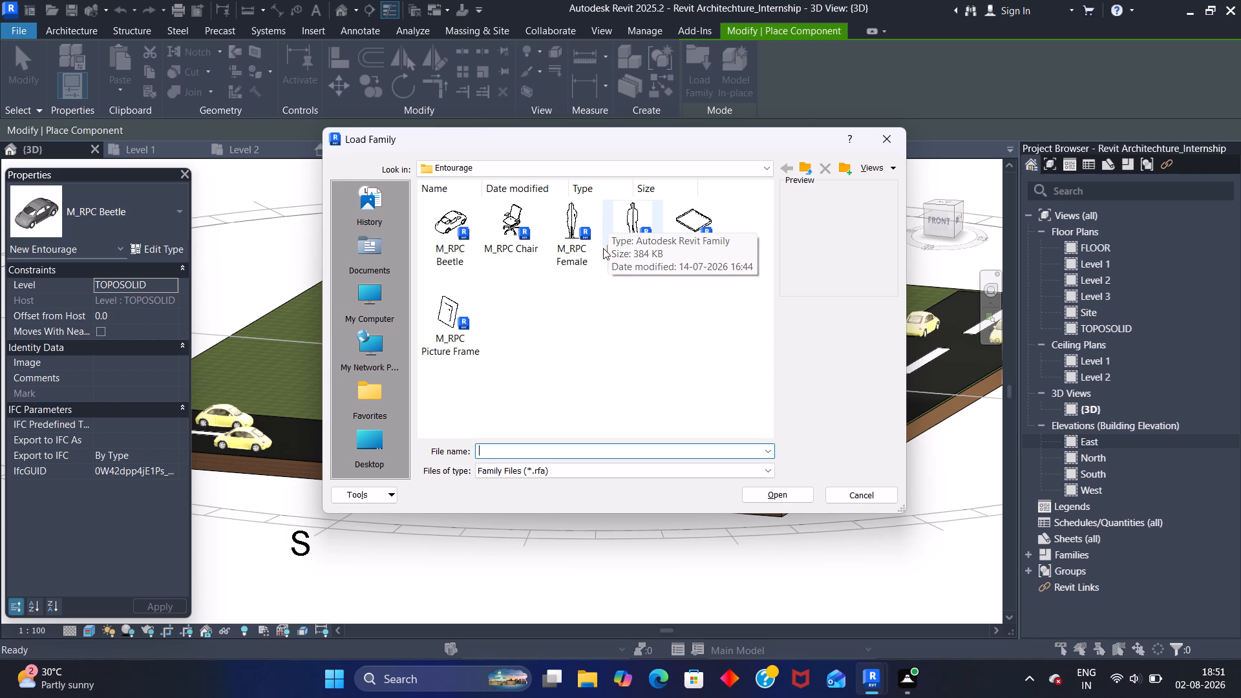
left_click(432, 326)
double_click(435, 321)
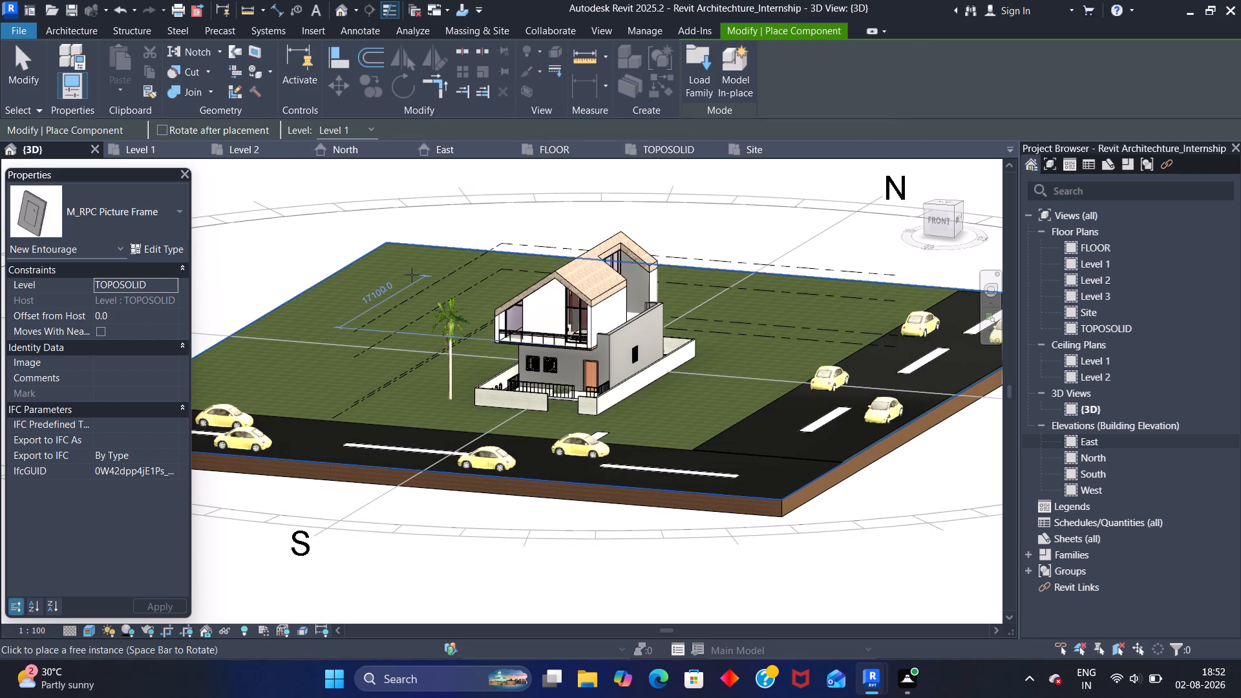
key("Escape")
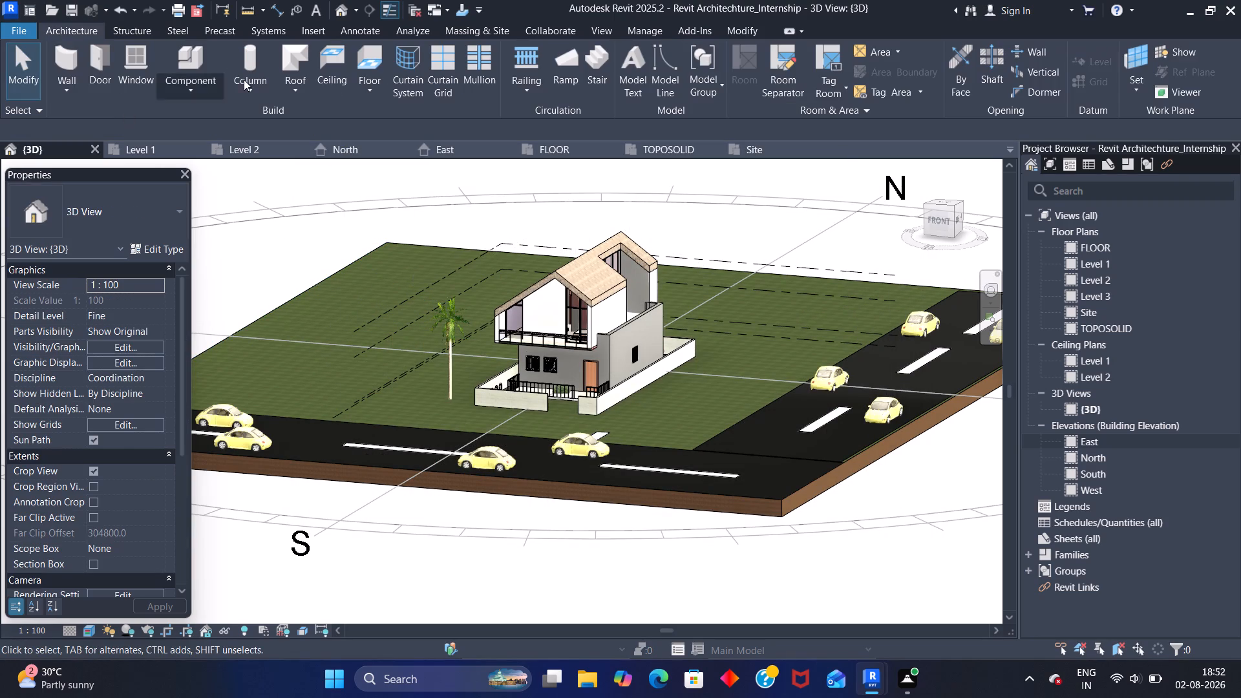
Load the M_Wind Power Generator family from the US library's Sustainable Design folder without placing an instance.
left_click(196, 66)
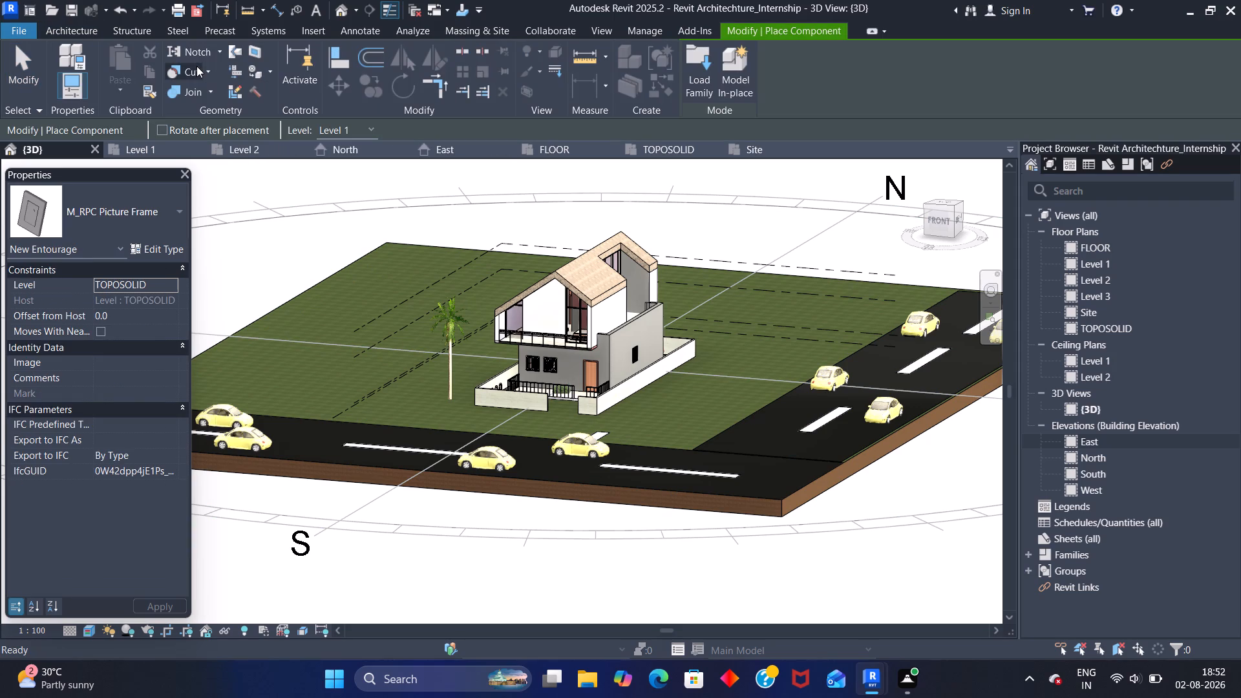
left_click(692, 74)
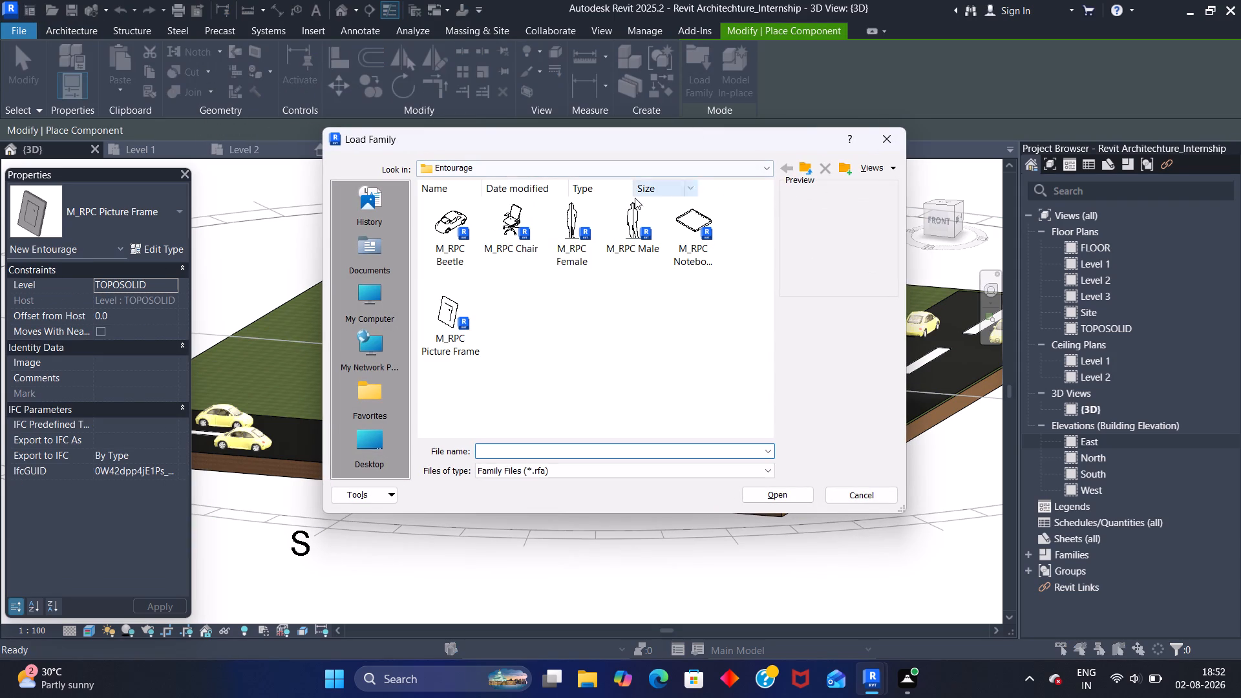
left_click(765, 165)
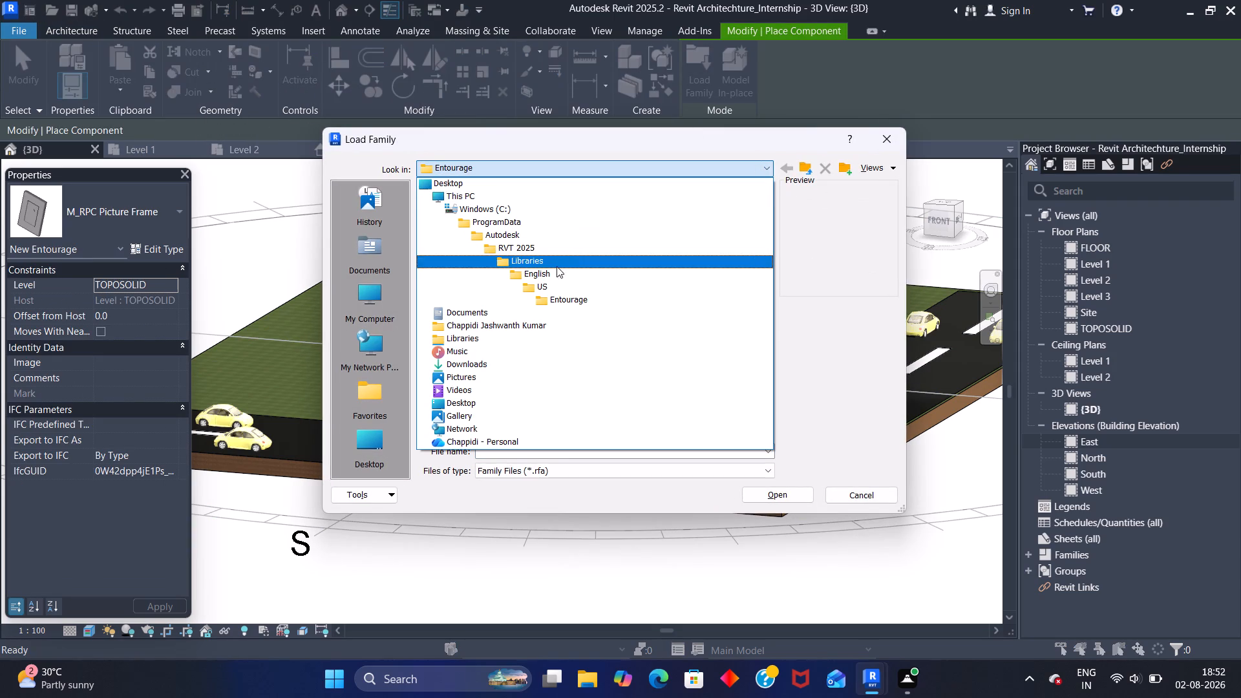
left_click(566, 284)
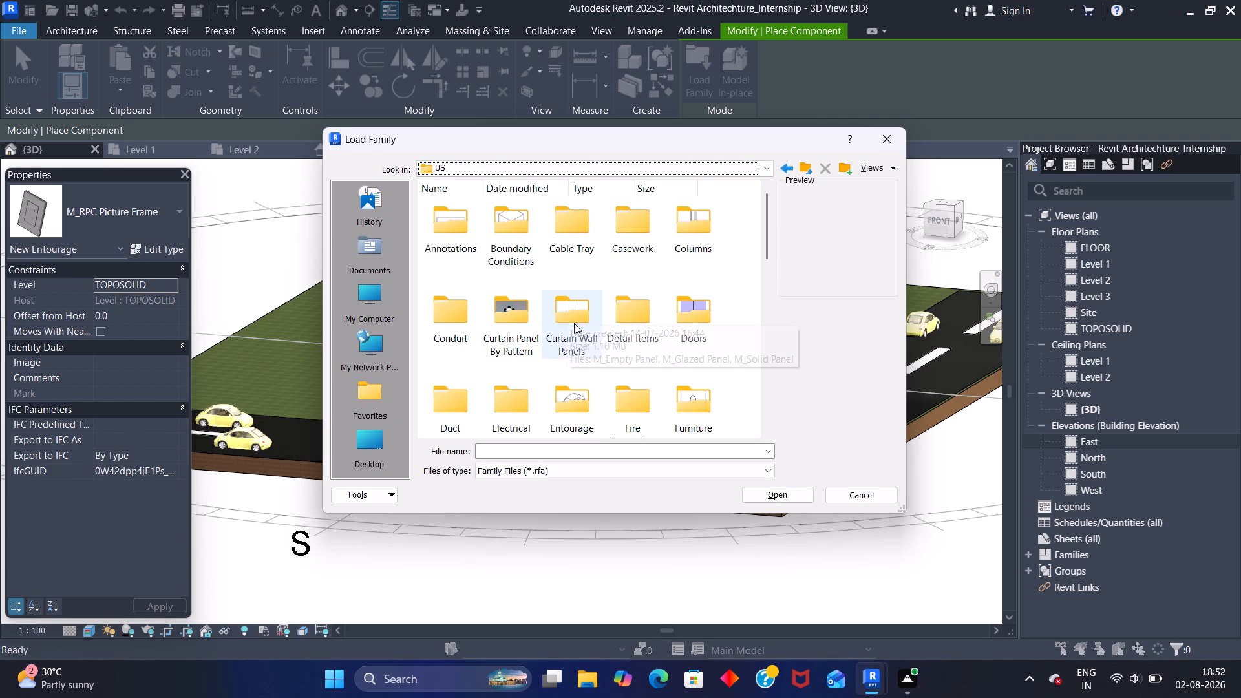
scroll(572, 345, "down", 9)
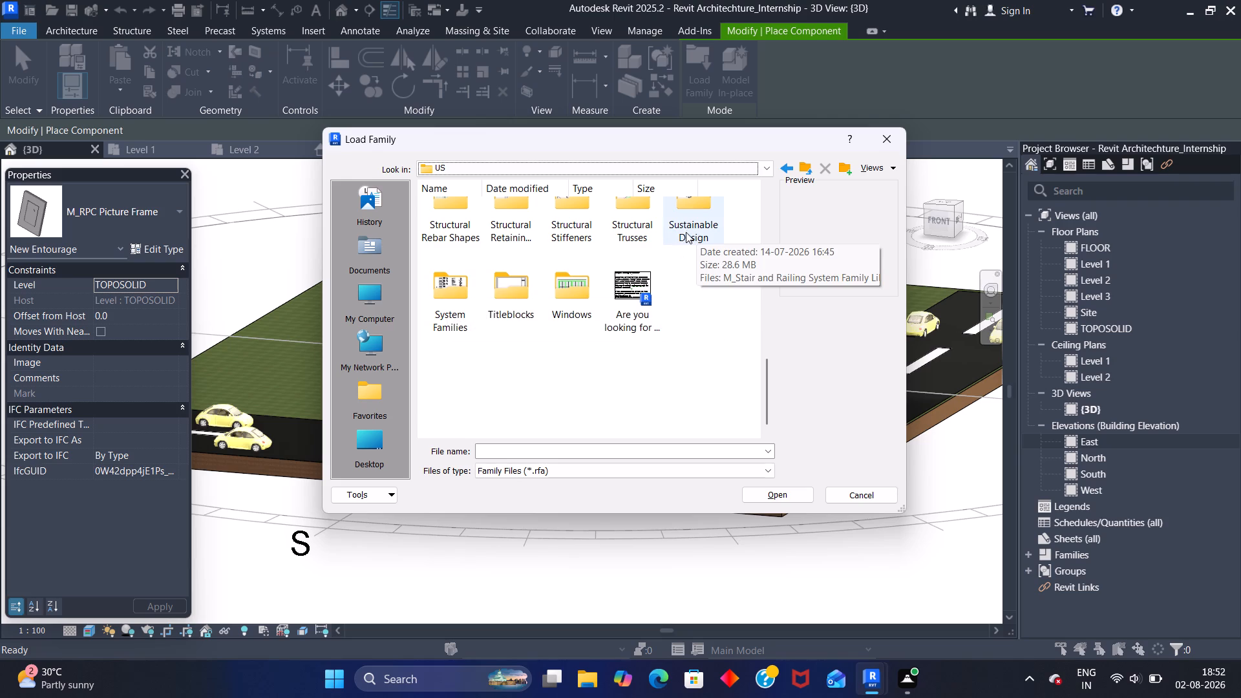
scroll(683, 230, "up", 1)
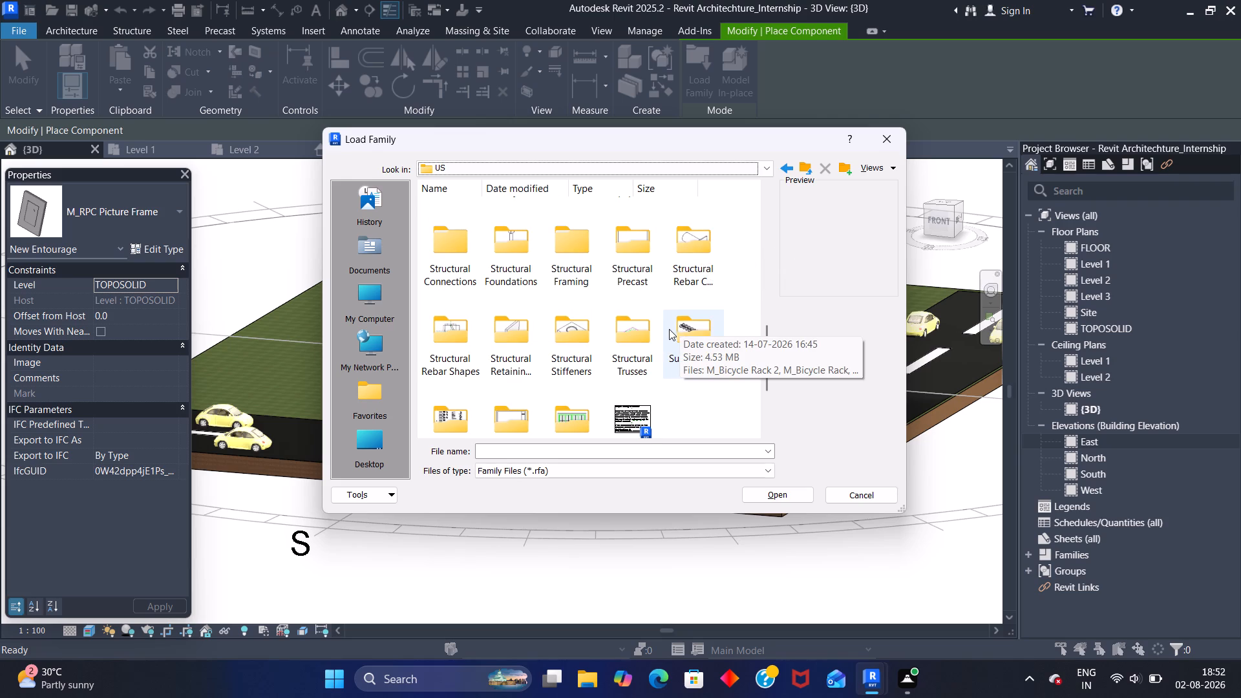
double_click(674, 329)
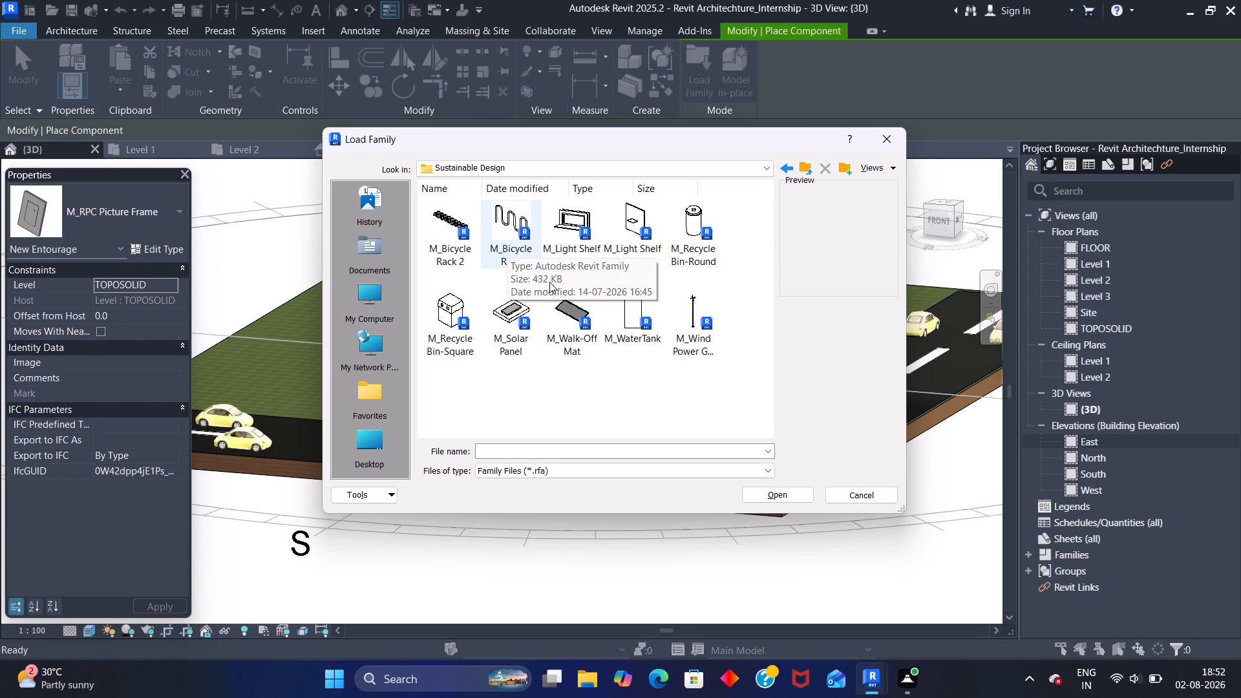
double_click(690, 297)
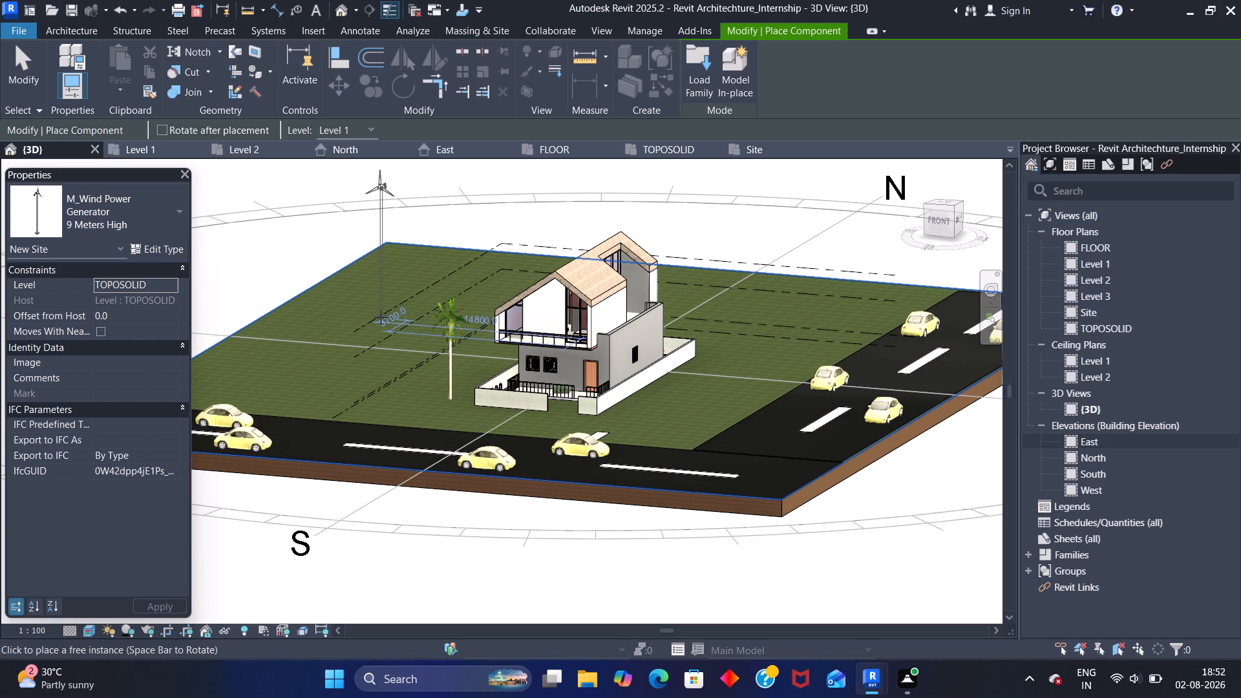
key("Escape")
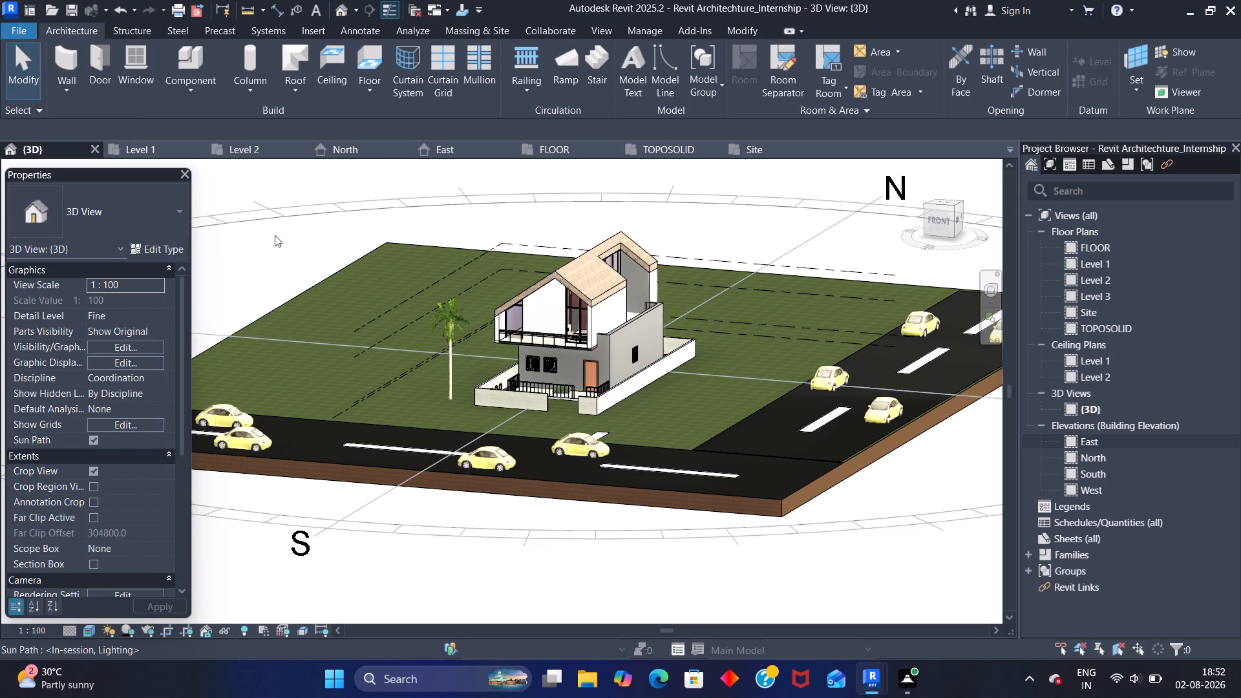
Browse the families in the US library's Curtain Panel By Pattern folder for another component to load.
left_click(196, 63)
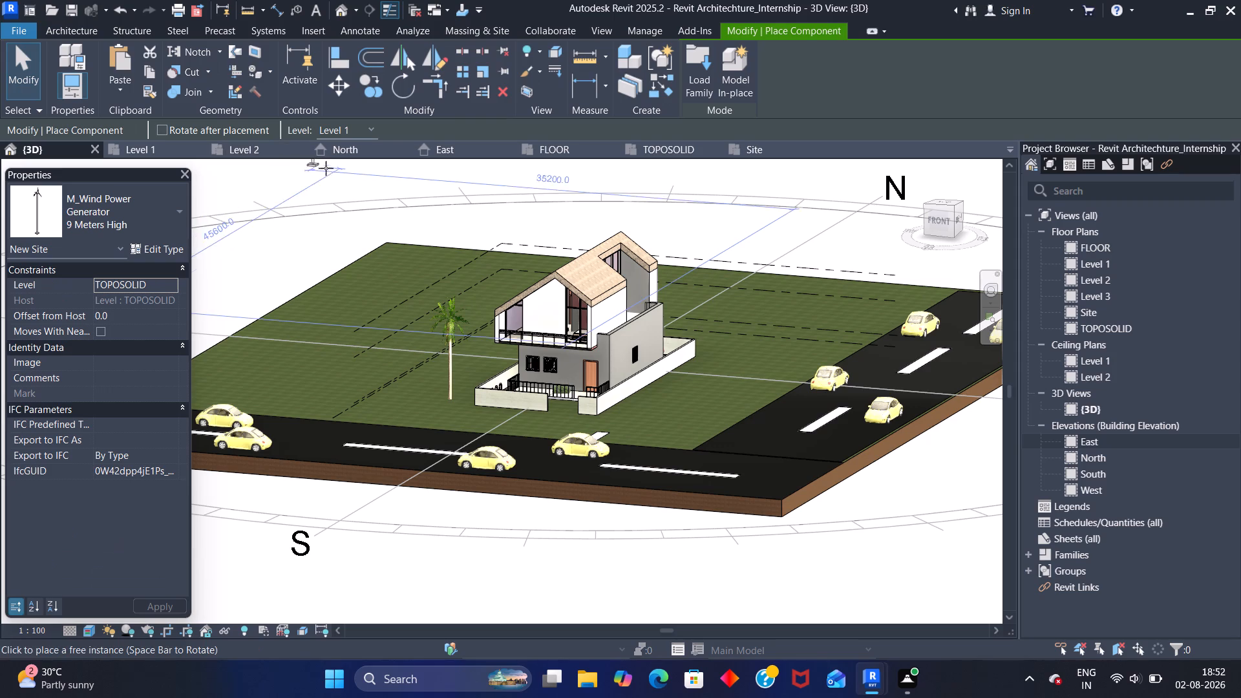
left_click(690, 79)
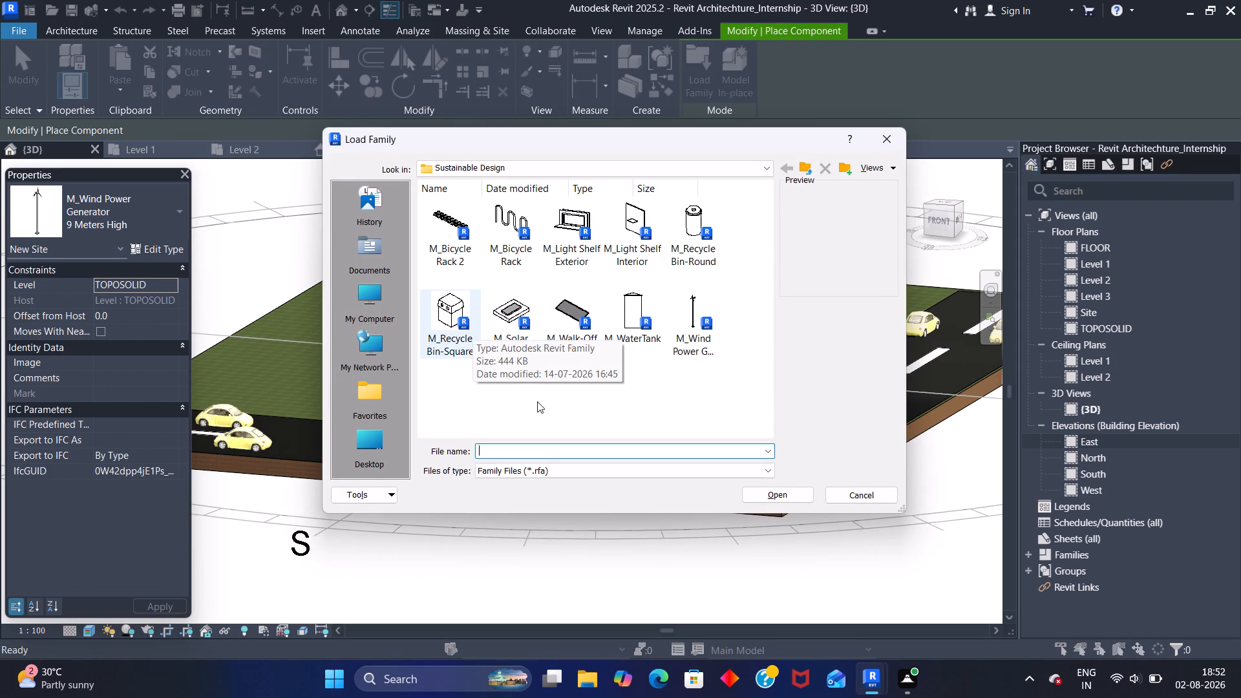
left_click(766, 173)
left_click(595, 287)
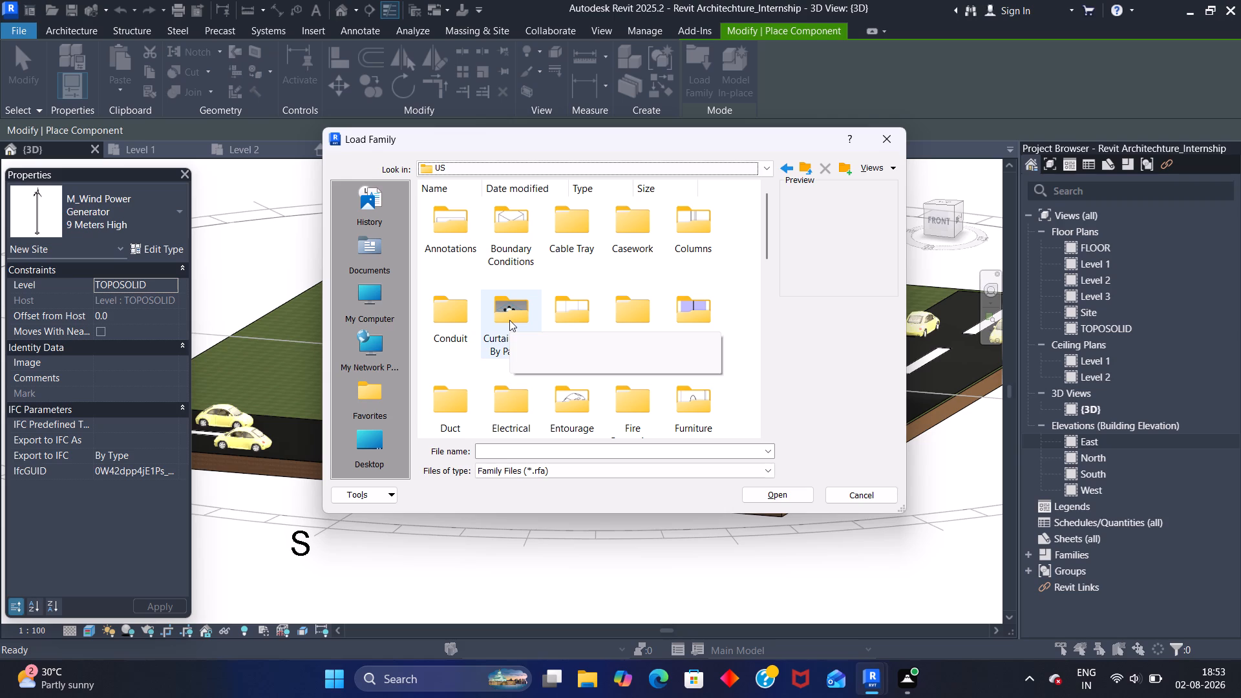
left_click(509, 320)
left_click(509, 320)
double_click(509, 320)
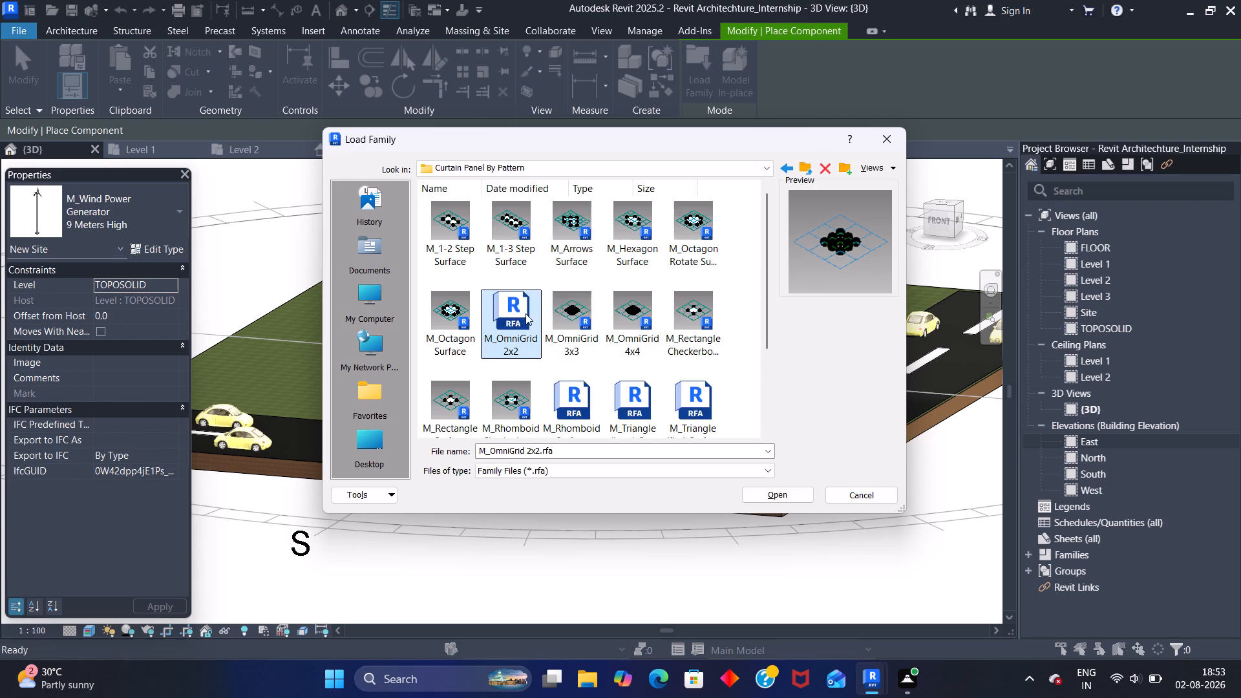
scroll(493, 265, "down", 1)
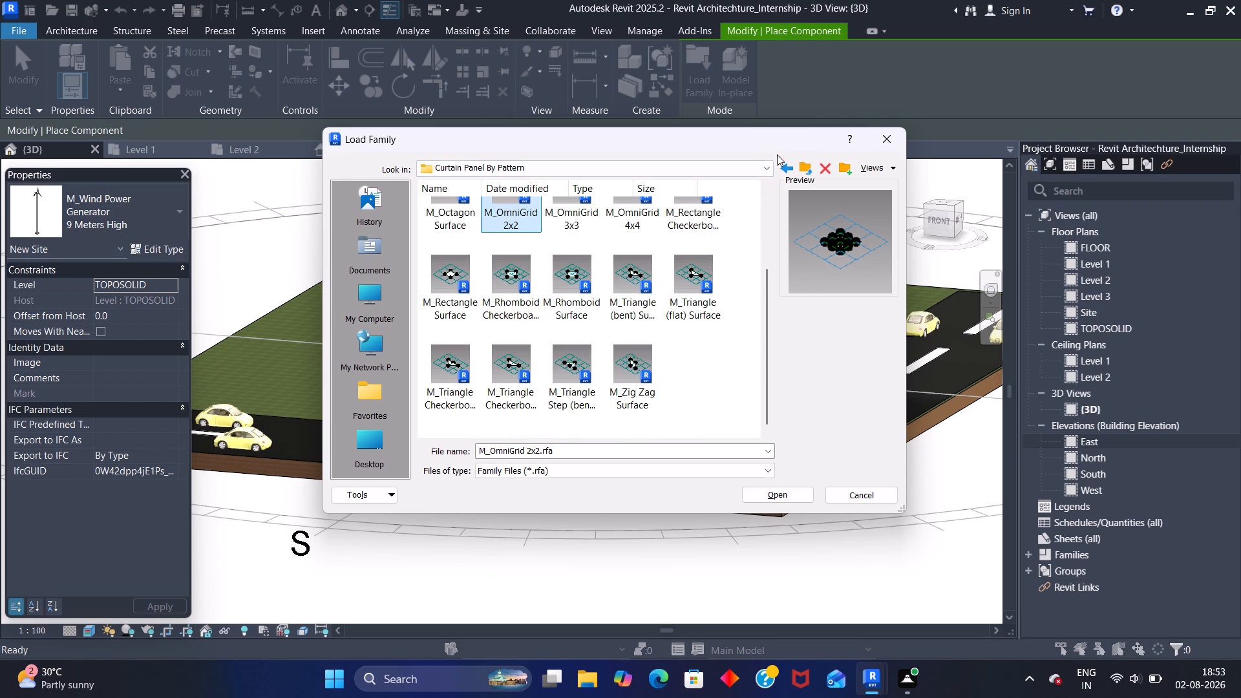
left_click(783, 162)
Look through the EMT, RMC and RNC fittings in the library's Conduit folder for a usable component.
double_click(447, 315)
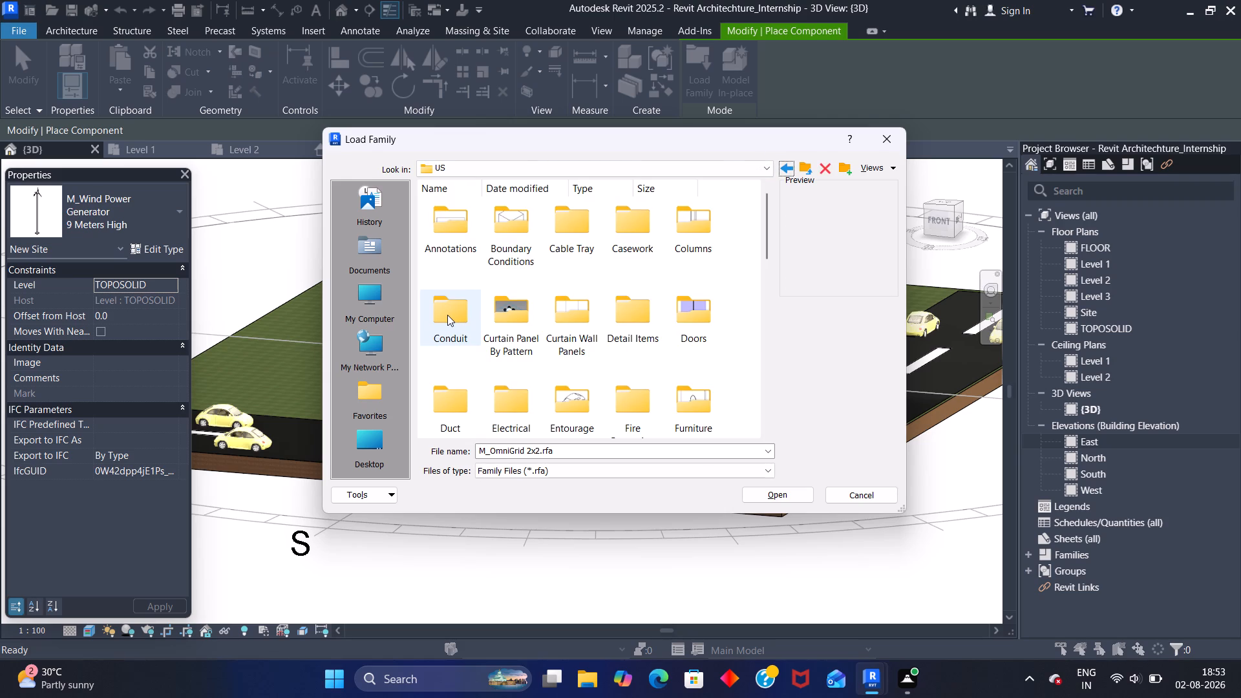
double_click(443, 224)
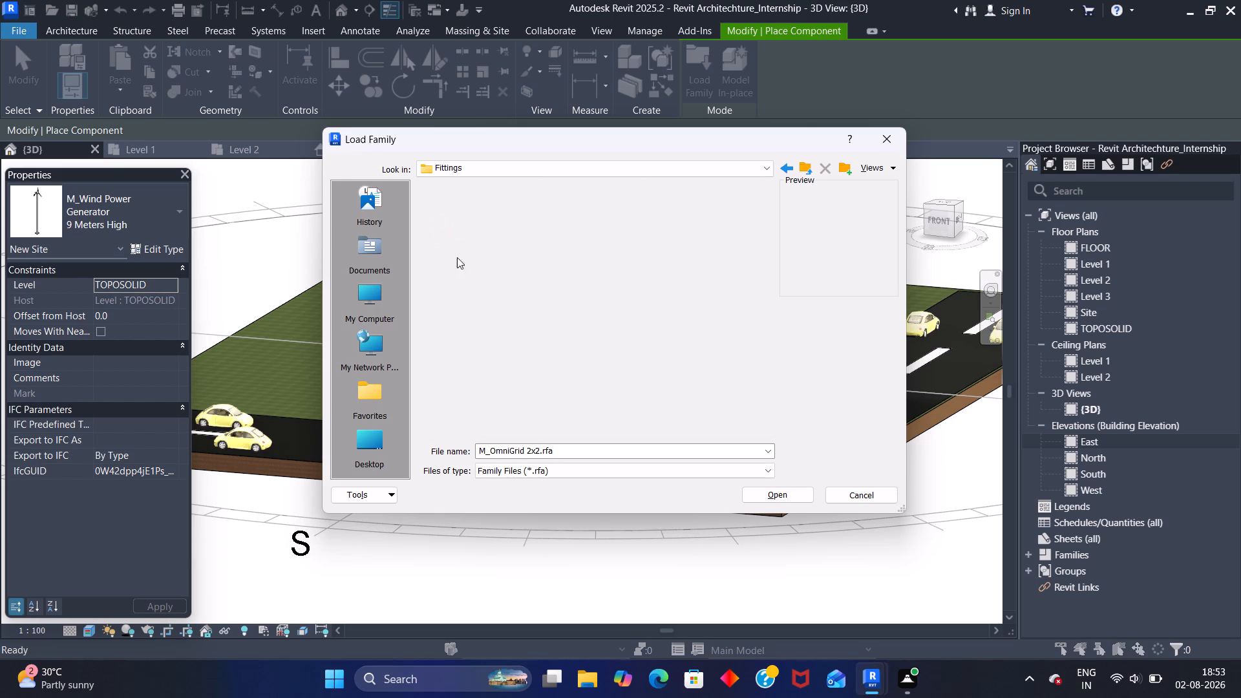
double_click(452, 222)
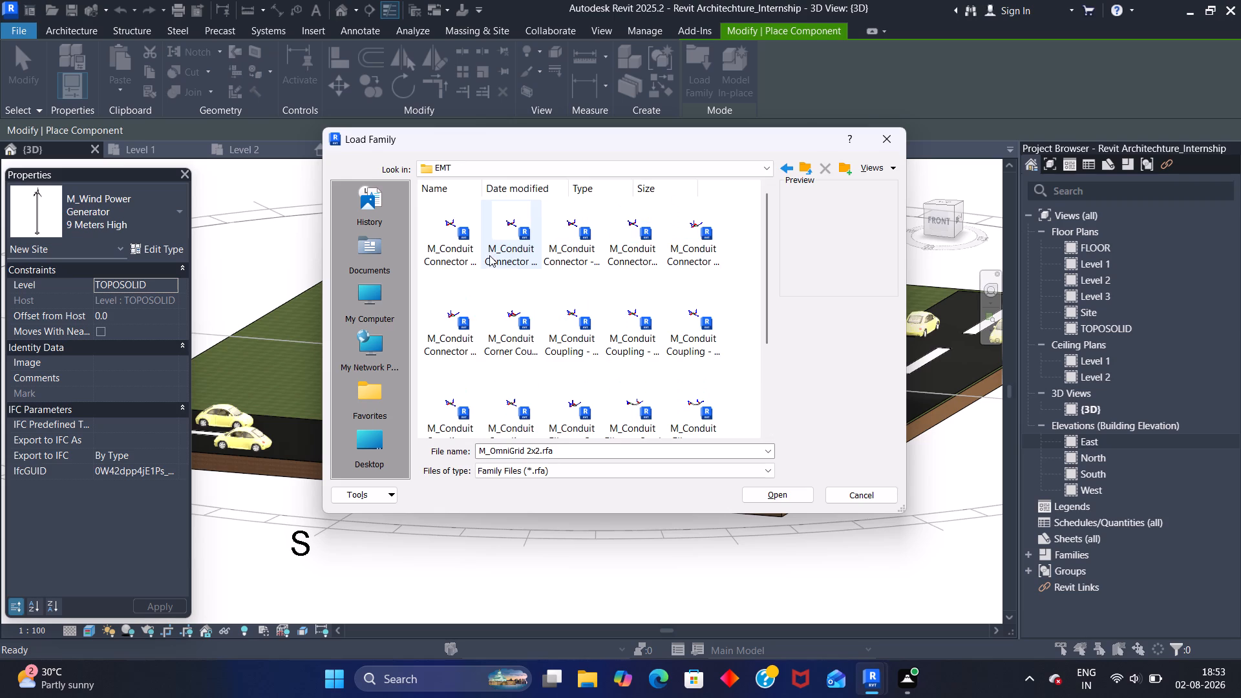
left_click(789, 165)
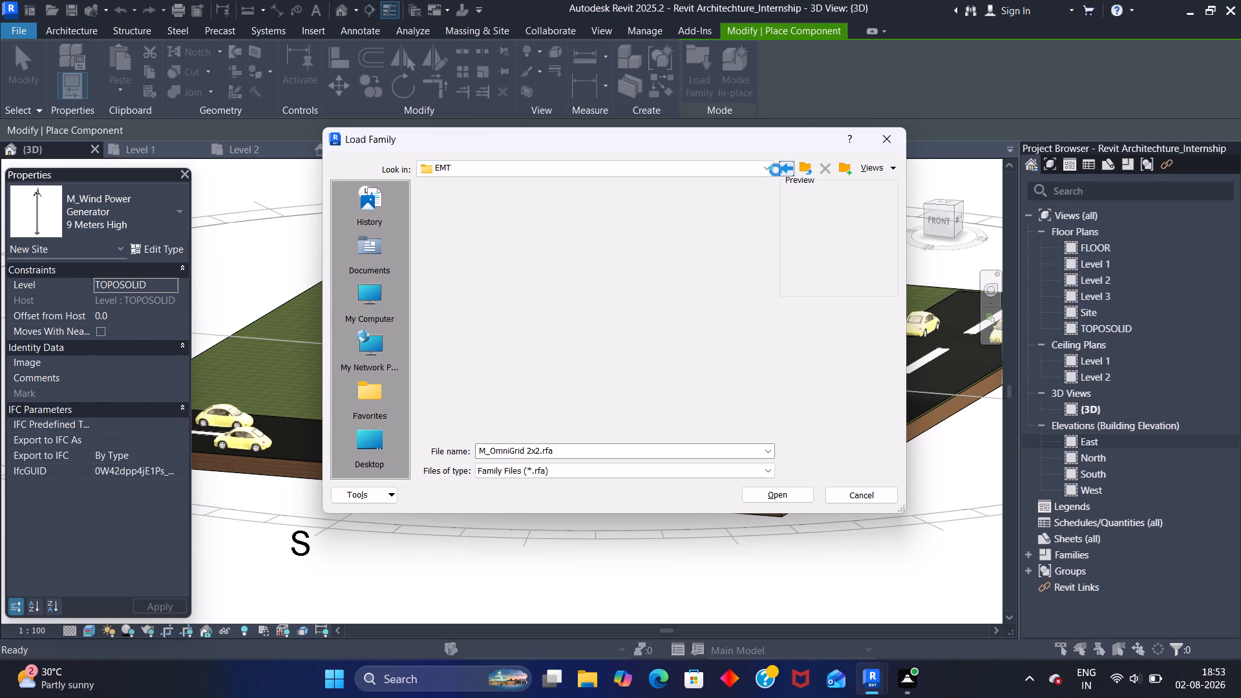
triple_click(518, 214)
left_click(781, 166)
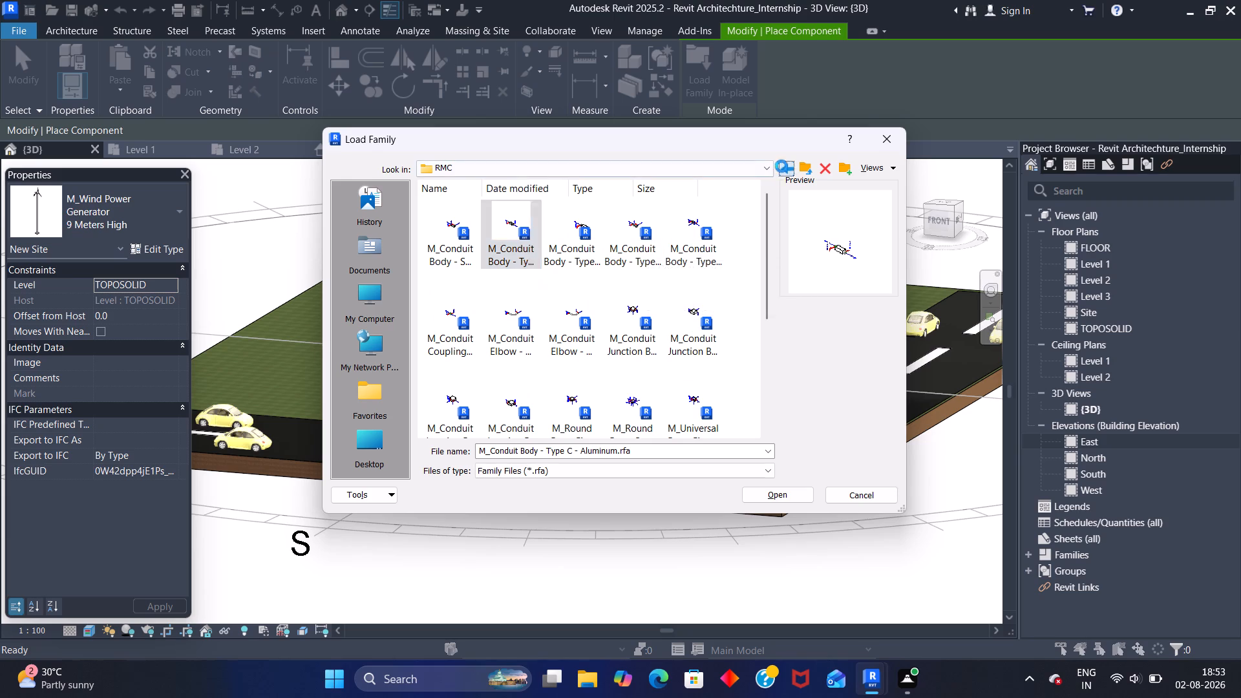
double_click(555, 229)
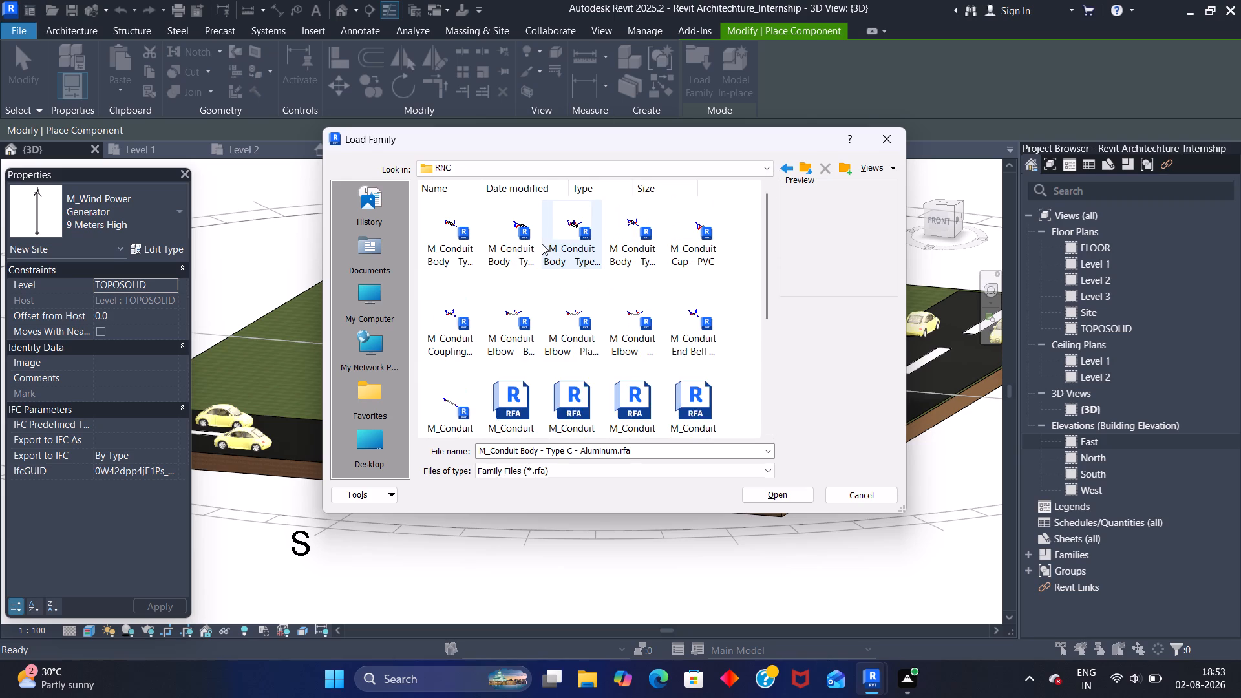
left_click(790, 171)
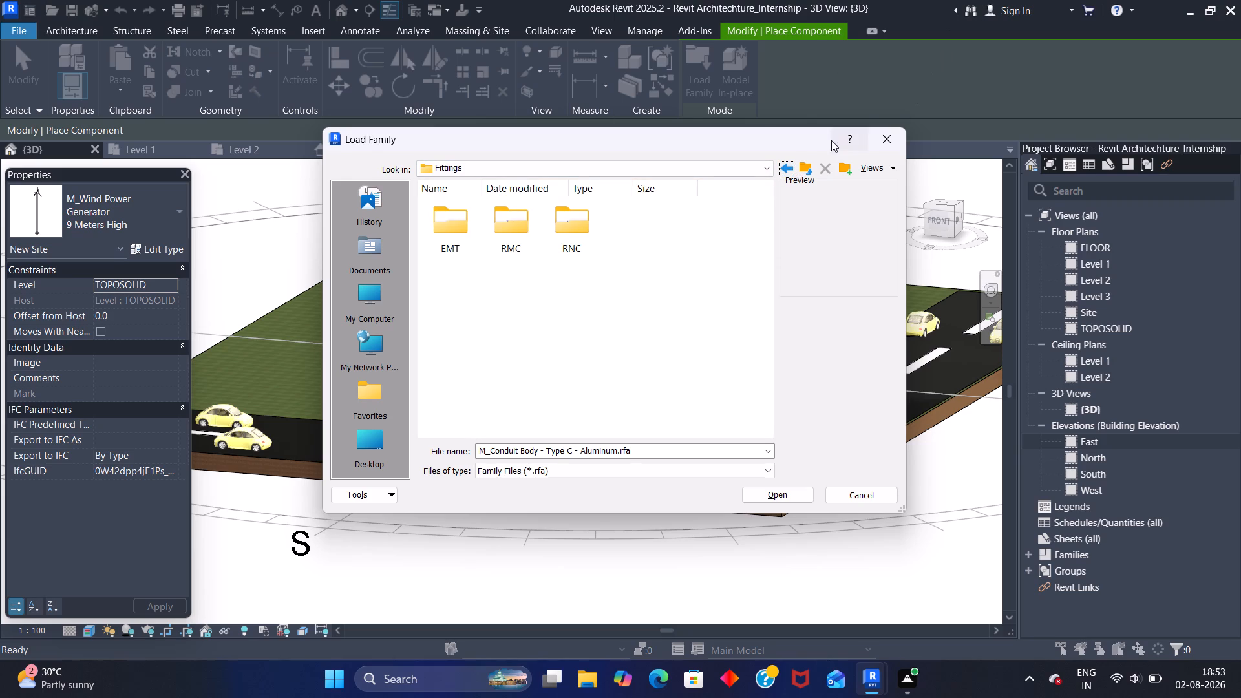
left_click(792, 165)
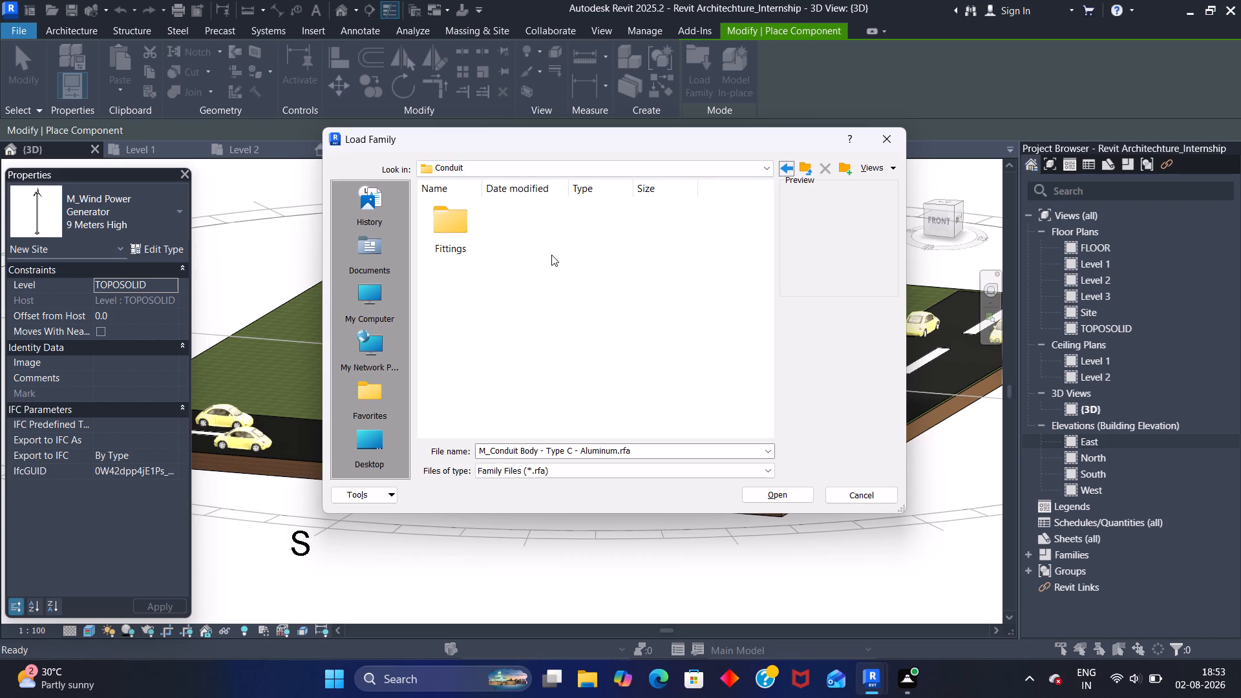
left_click(789, 169)
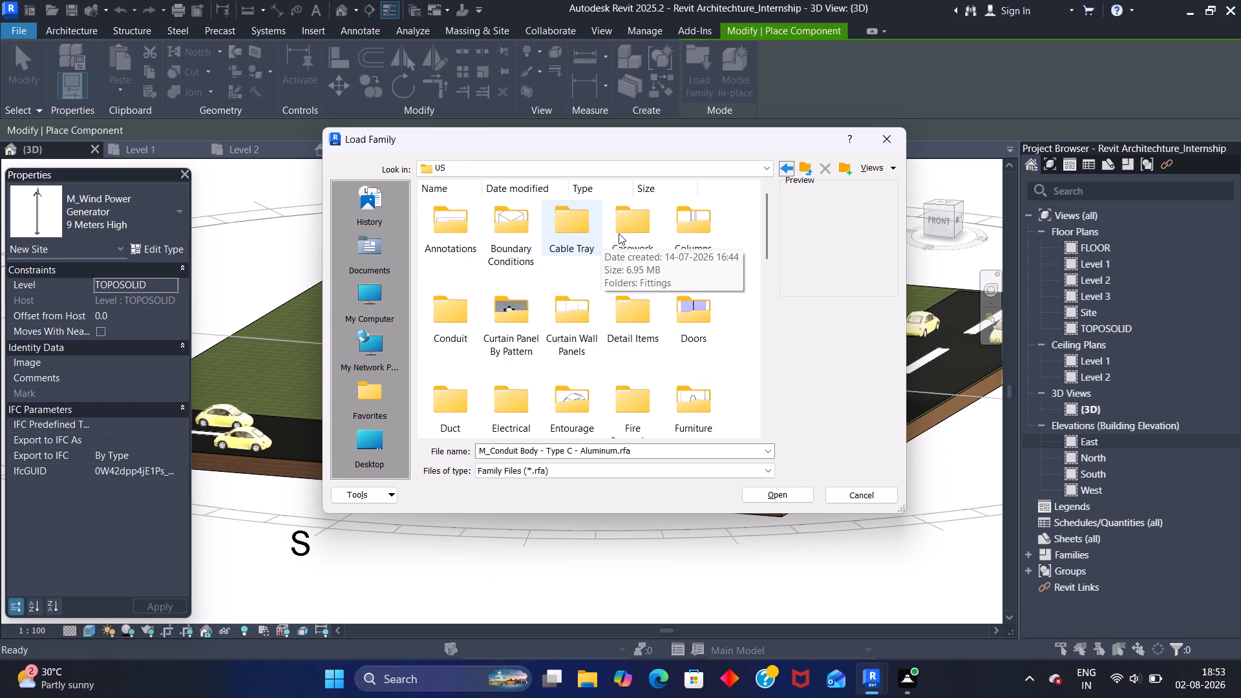
Browse the US library's Detail Items folder, checking Div 01-General and the driven piles under Div 02-Sitework for a usable family.
double_click(636, 317)
double_click(639, 316)
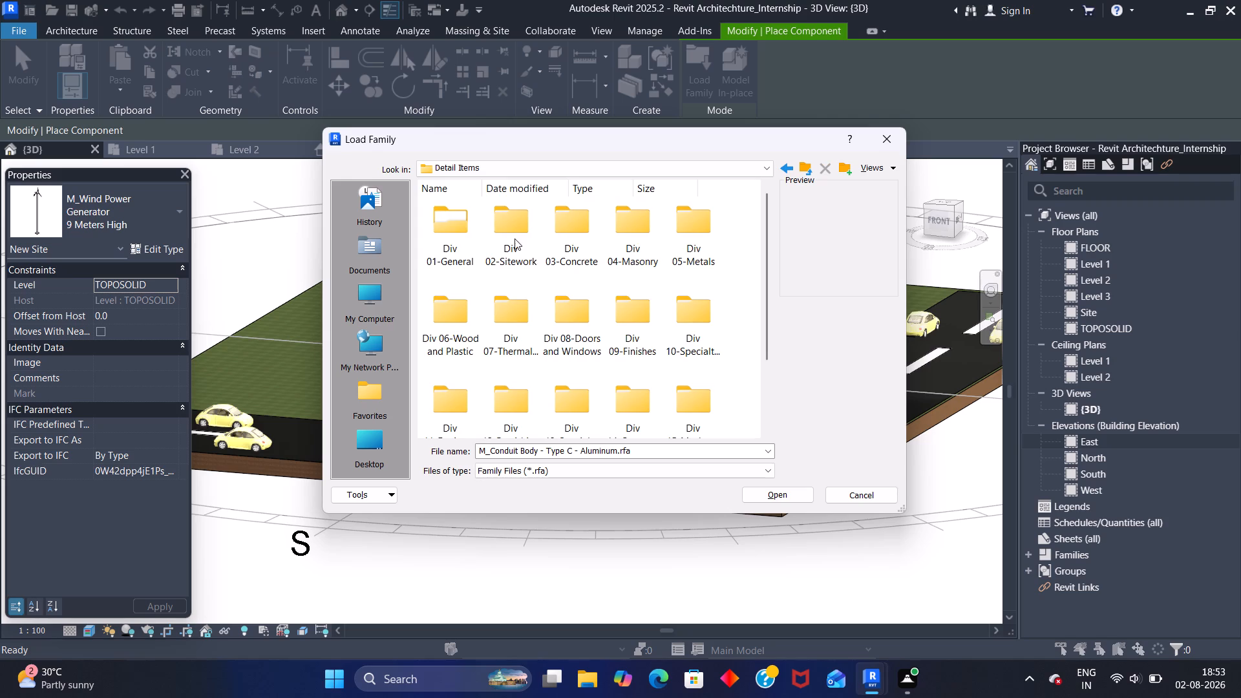
double_click(452, 233)
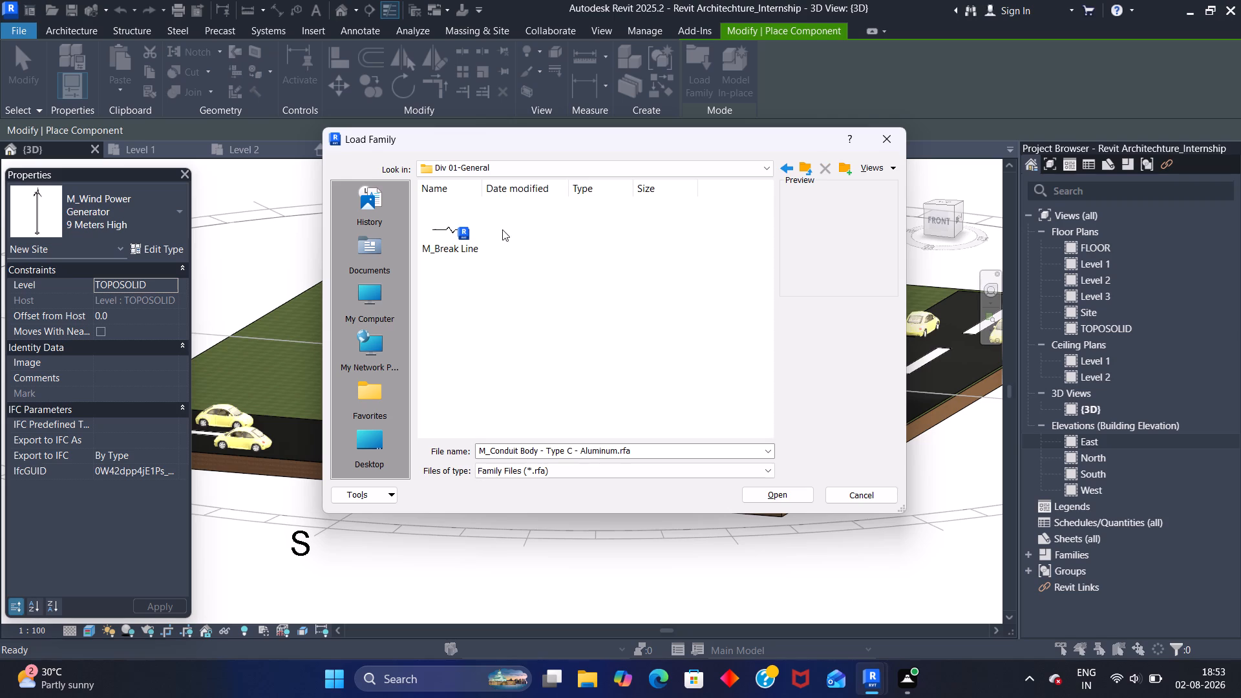
left_click(785, 161)
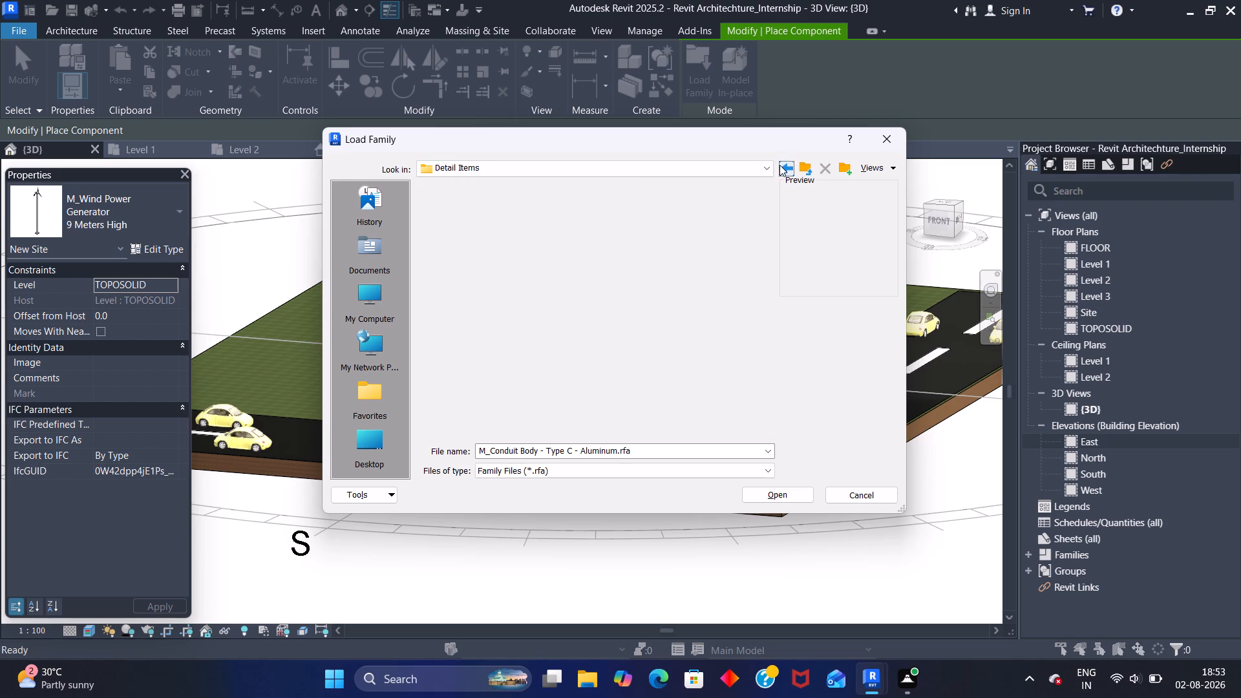
double_click(516, 241)
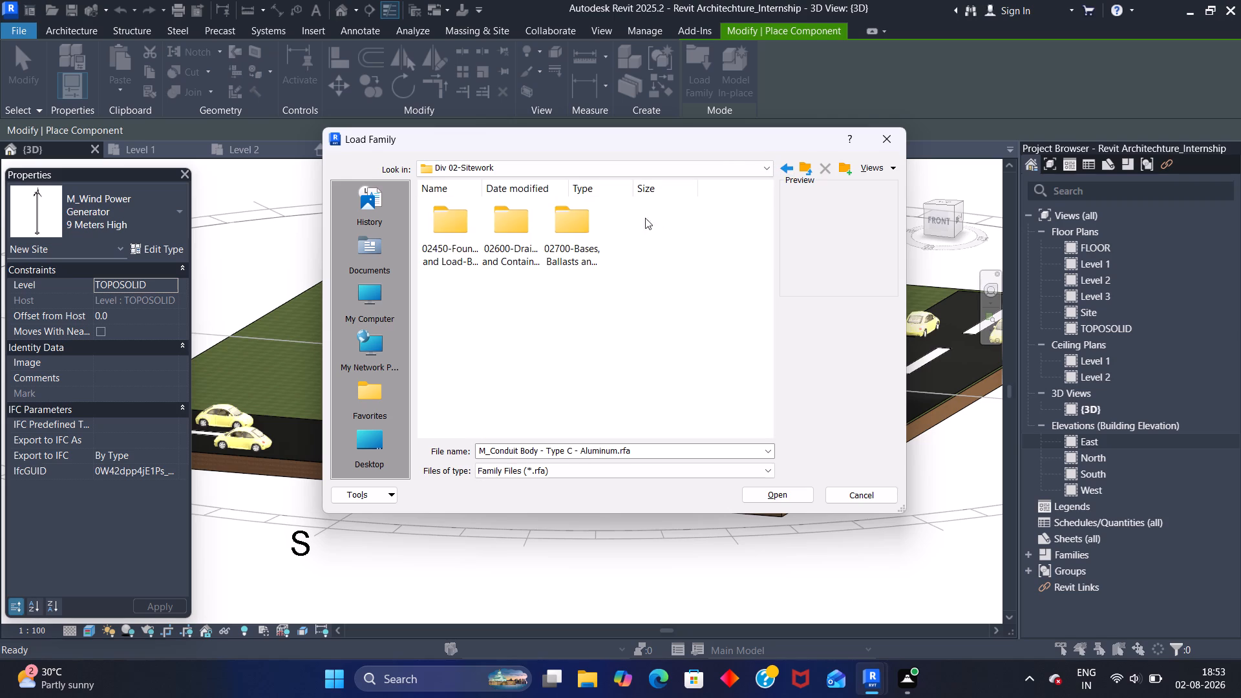
double_click(444, 244)
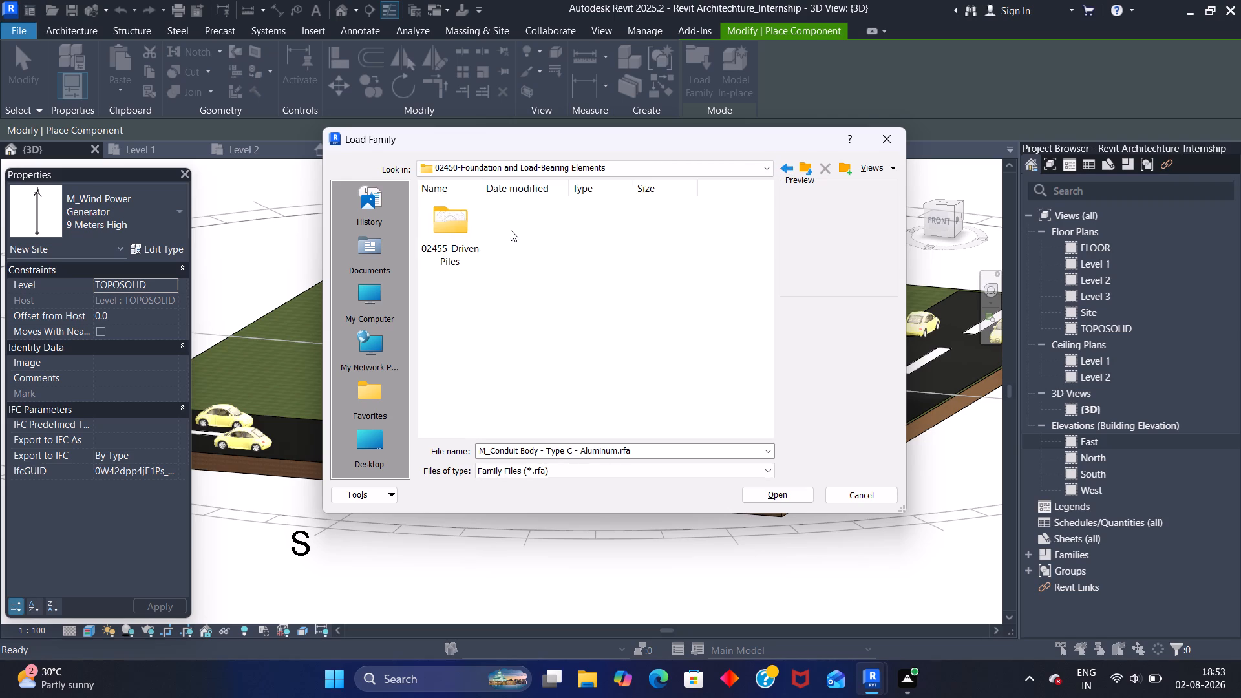
double_click(454, 224)
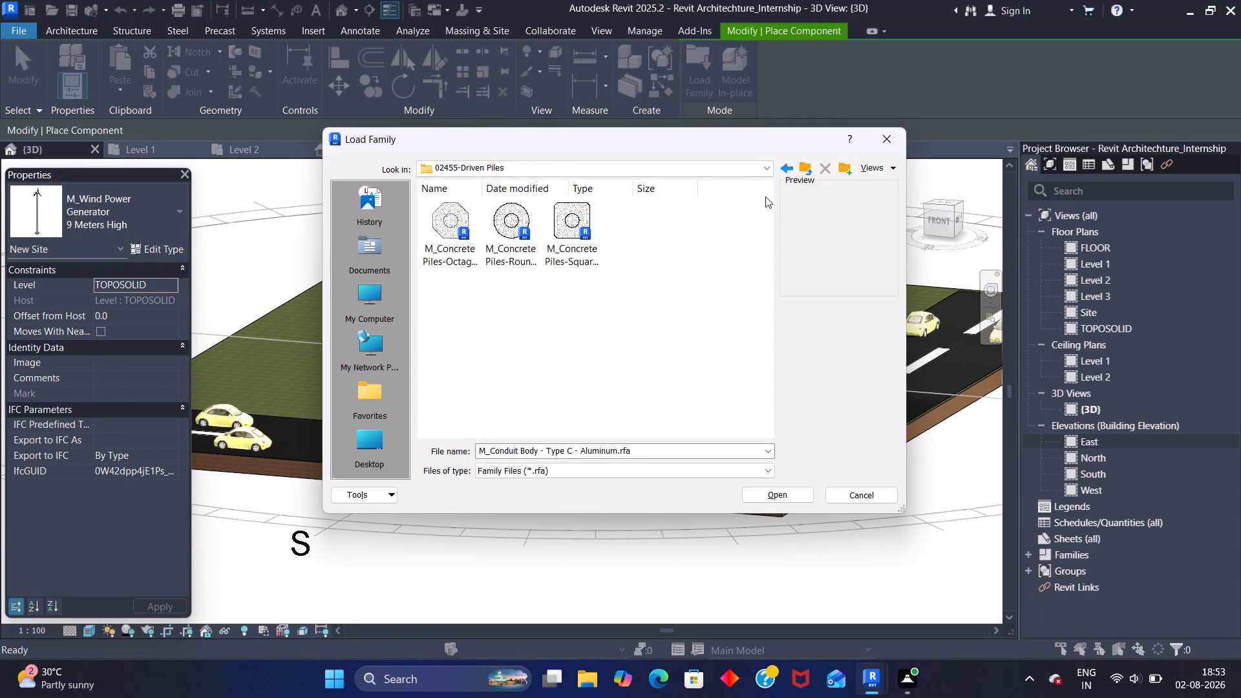
double_click(787, 170)
left_click(787, 170)
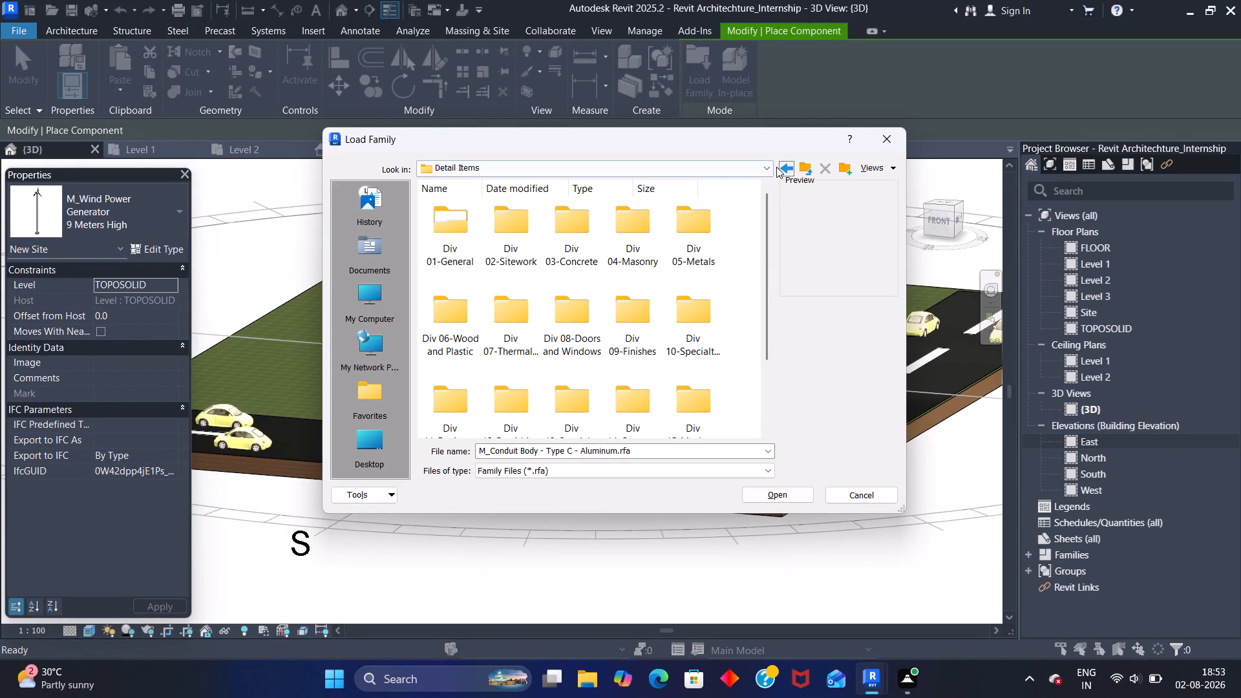
left_click(784, 167)
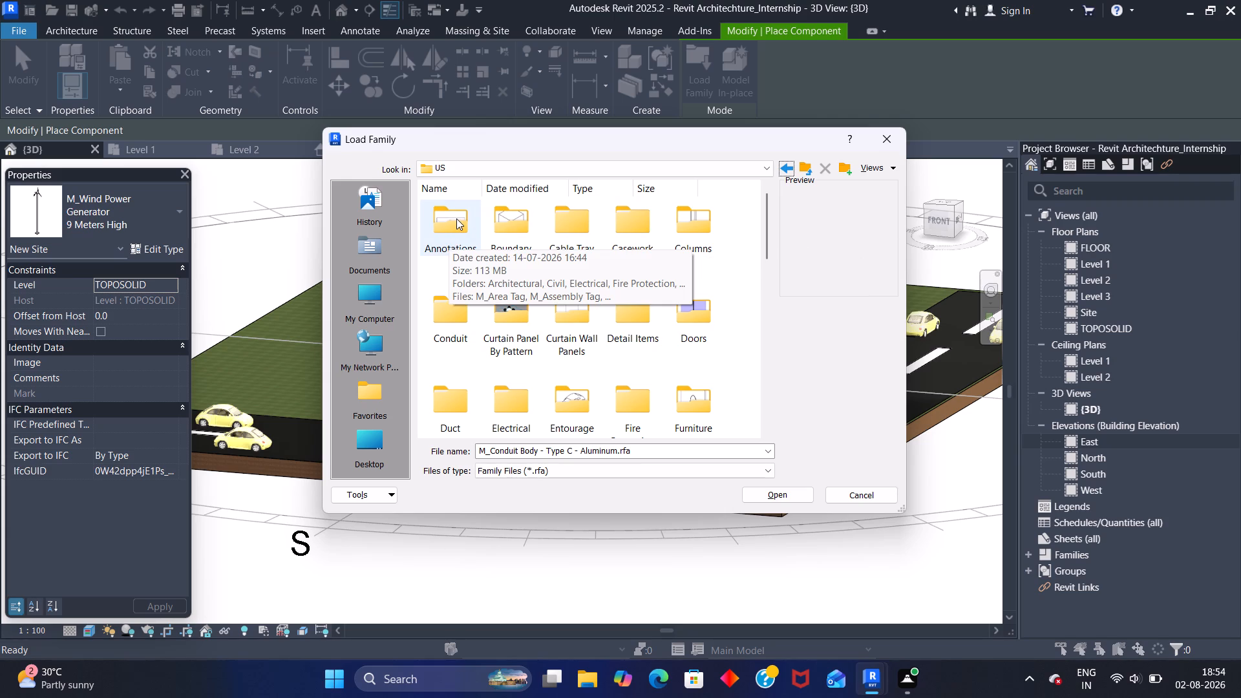
Look over the category folders of the US library for another one that may hold useful components.
scroll(456, 218, "up", 2)
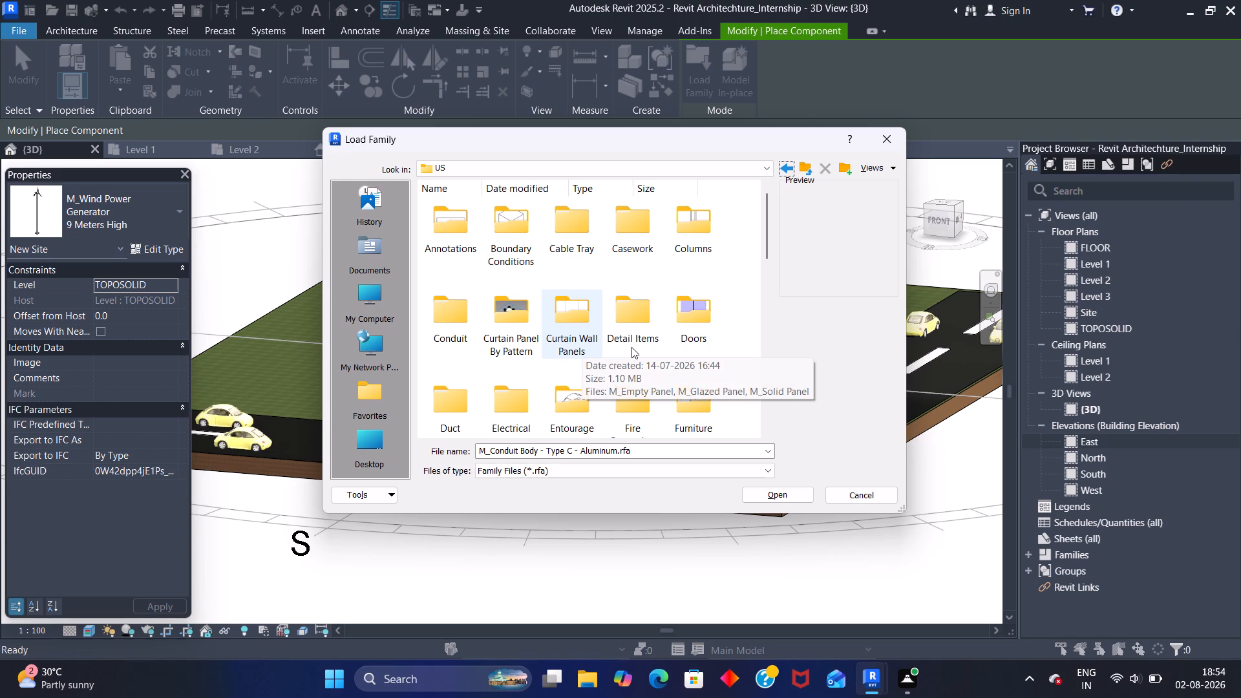
left_click(638, 313)
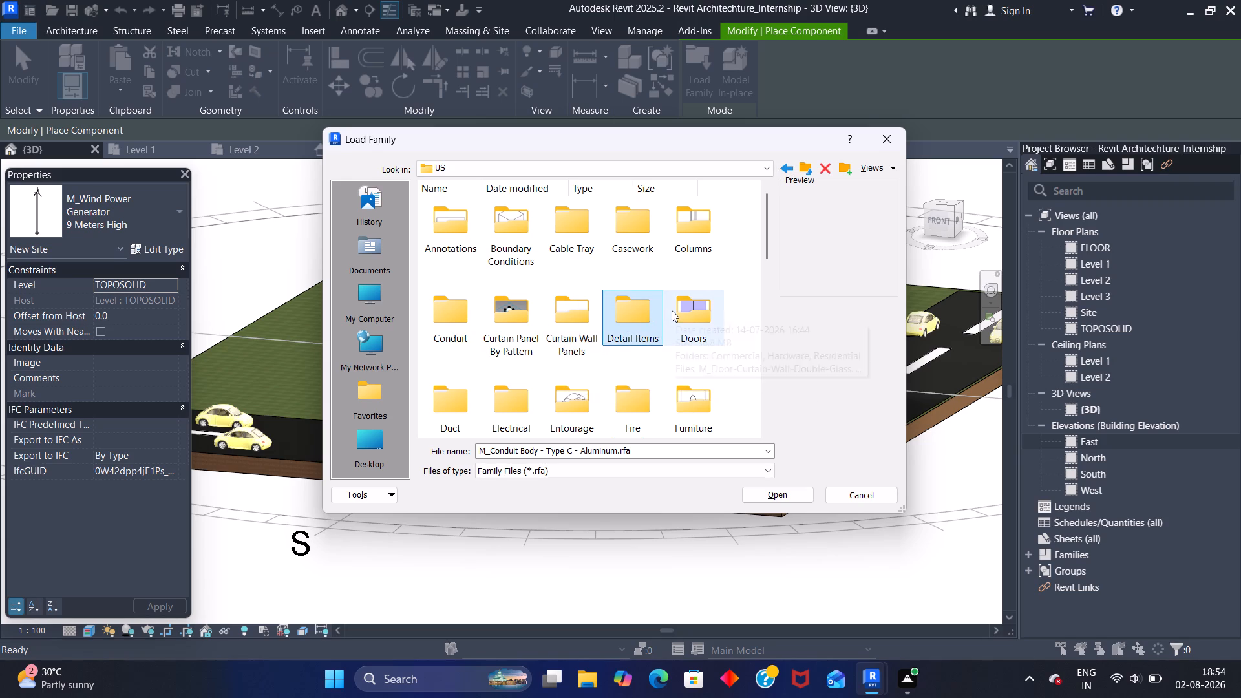
left_click(672, 310)
left_click(578, 326)
left_click(522, 323)
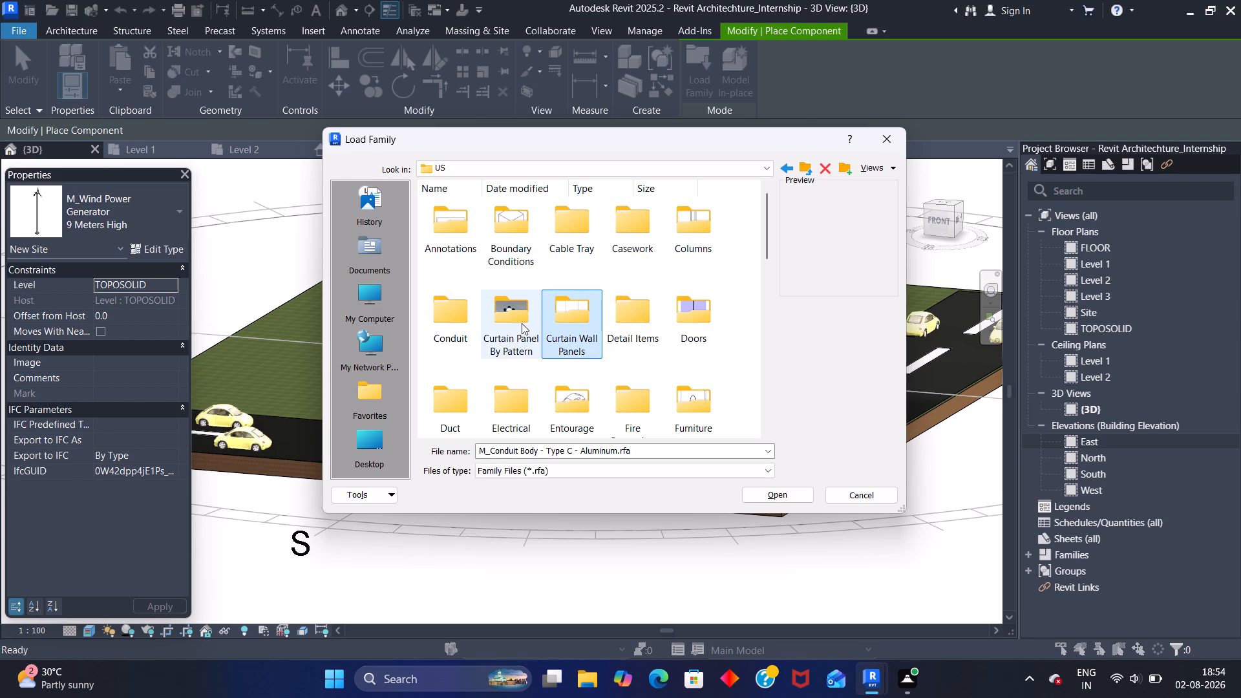
left_click(467, 313)
left_click(691, 242)
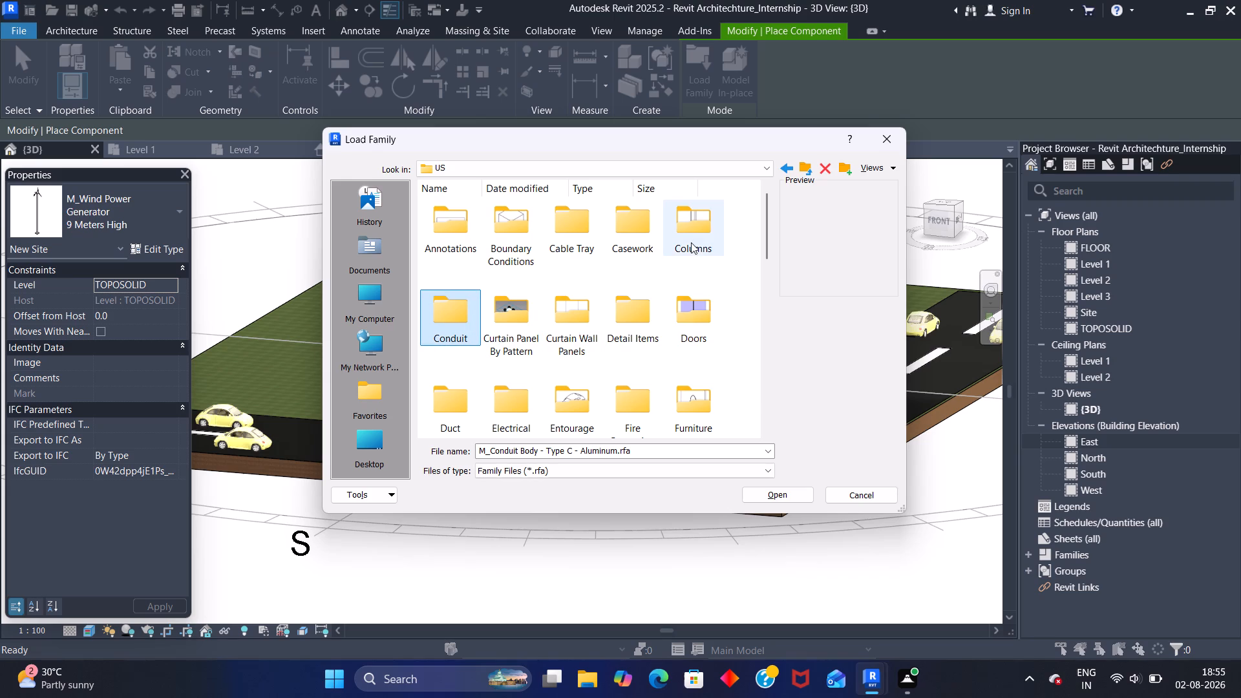
left_click(629, 240)
left_click(589, 248)
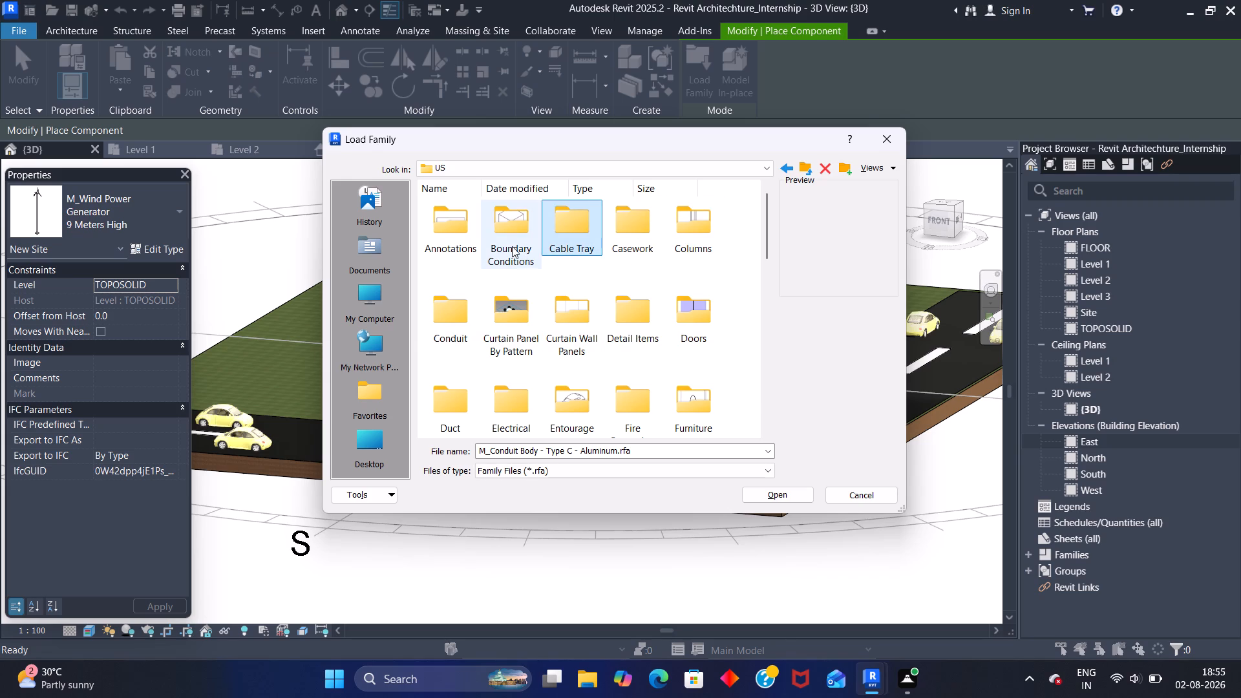
left_click(512, 246)
left_click(447, 236)
scroll(522, 247, "up", 1)
scroll(617, 361, "down", 2)
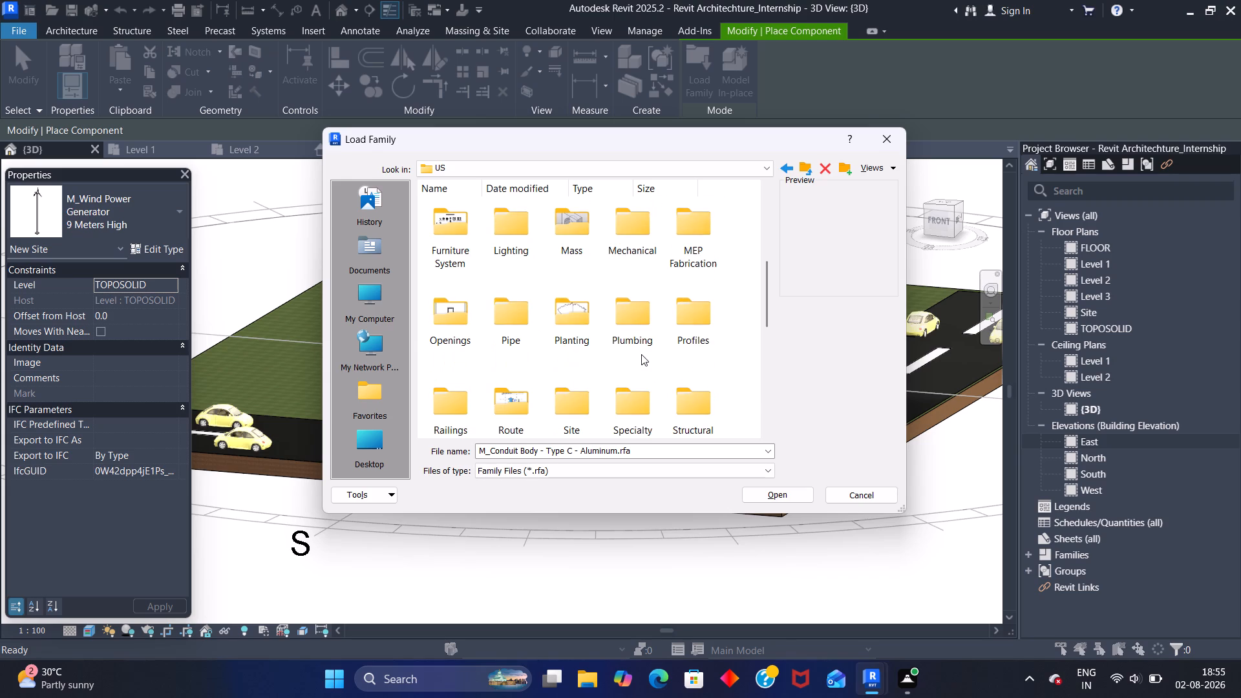
scroll(641, 354, "down", 2)
scroll(641, 352, "up", 1)
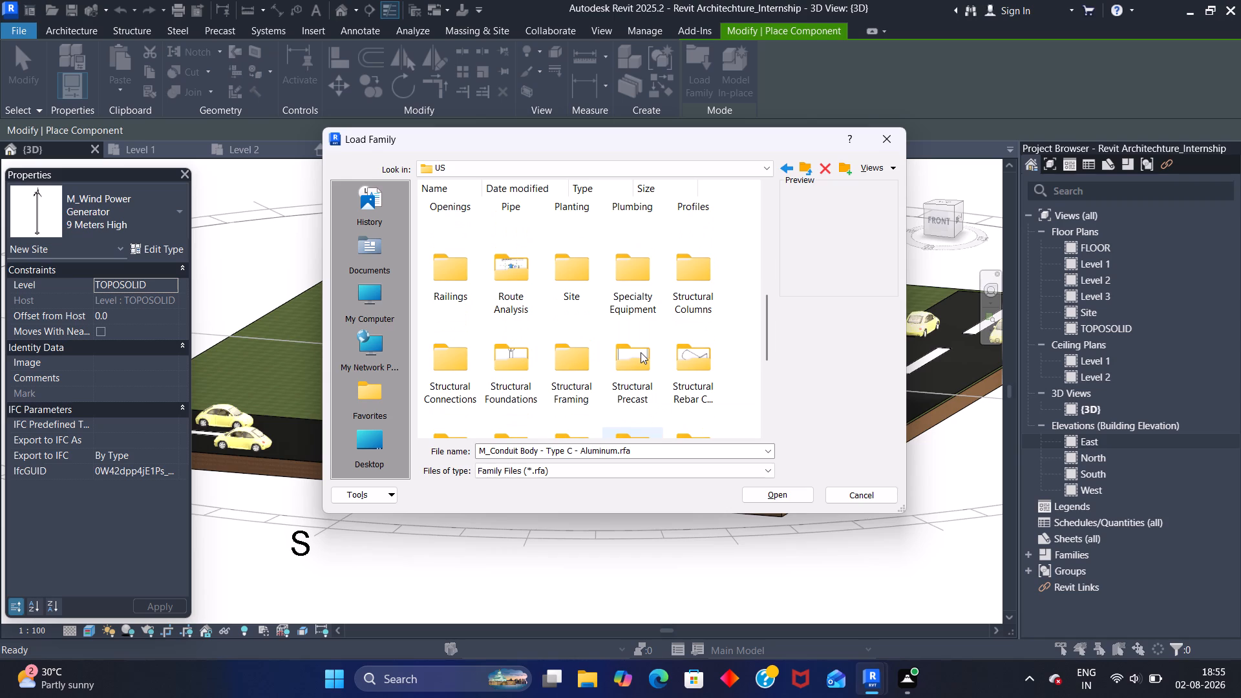
scroll(641, 352, "up", 1)
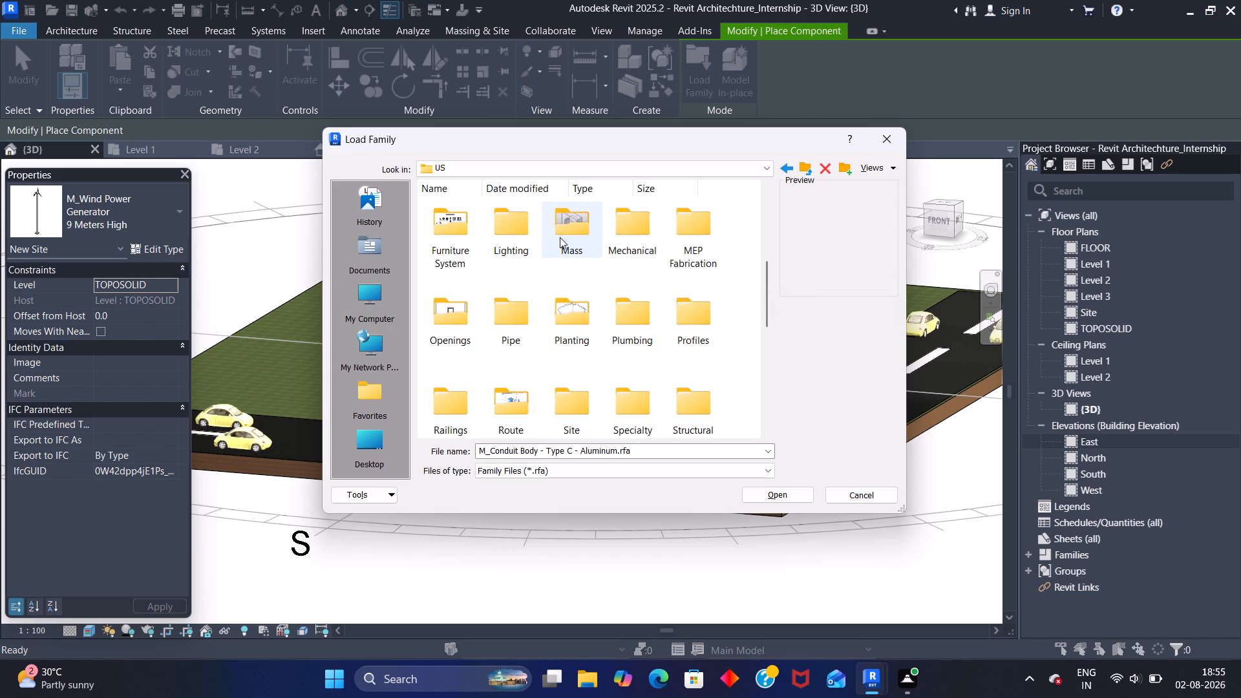
scroll(559, 237, "up", 5)
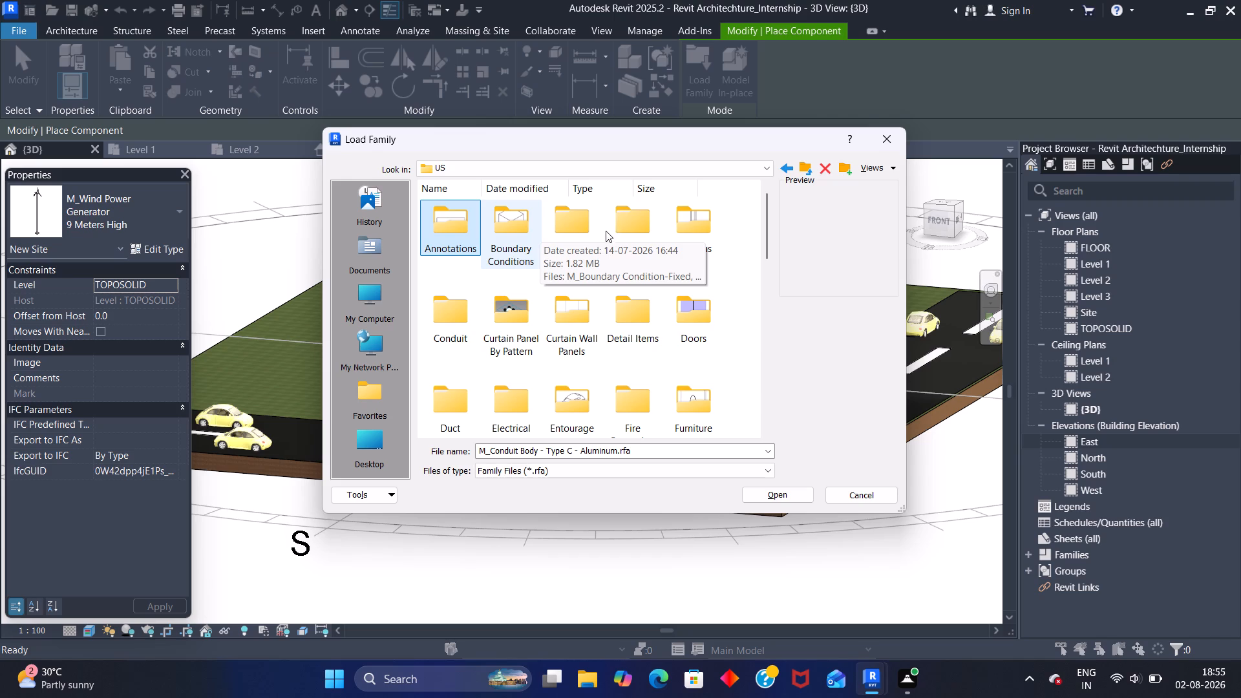
scroll(678, 152, "down", 1)
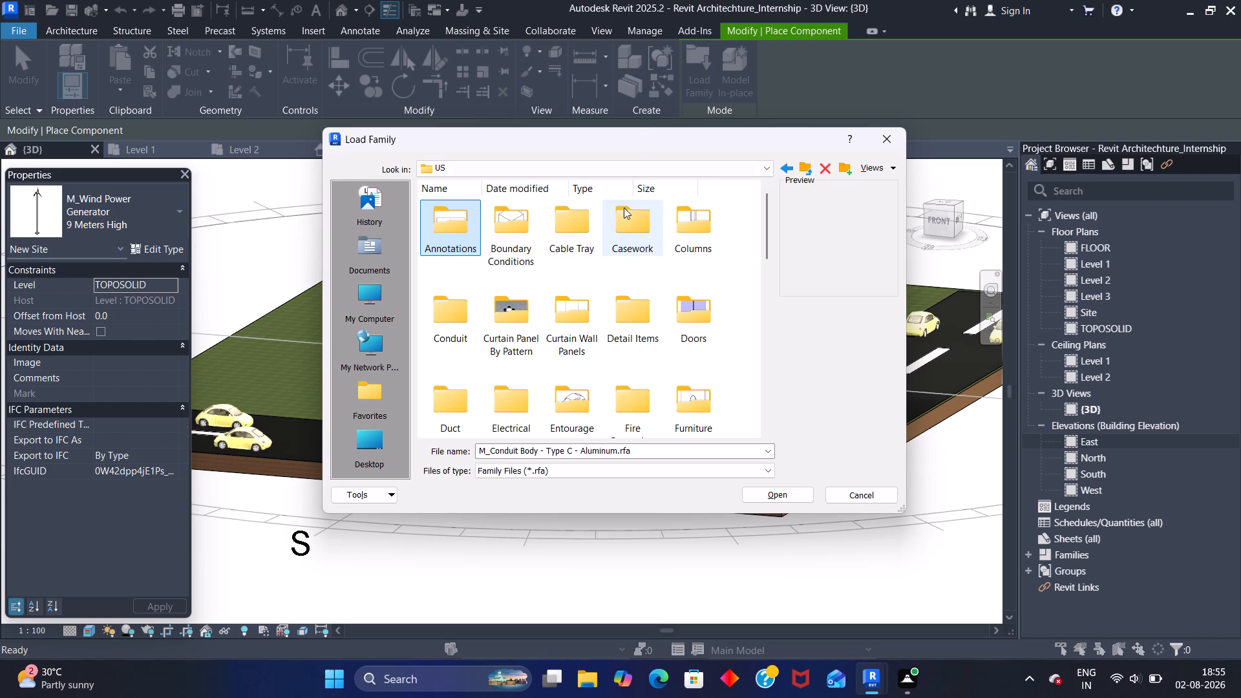
Check the families in the US library's Boundary Conditions folder and the Cable Tray Fittings folder.
double_click(526, 234)
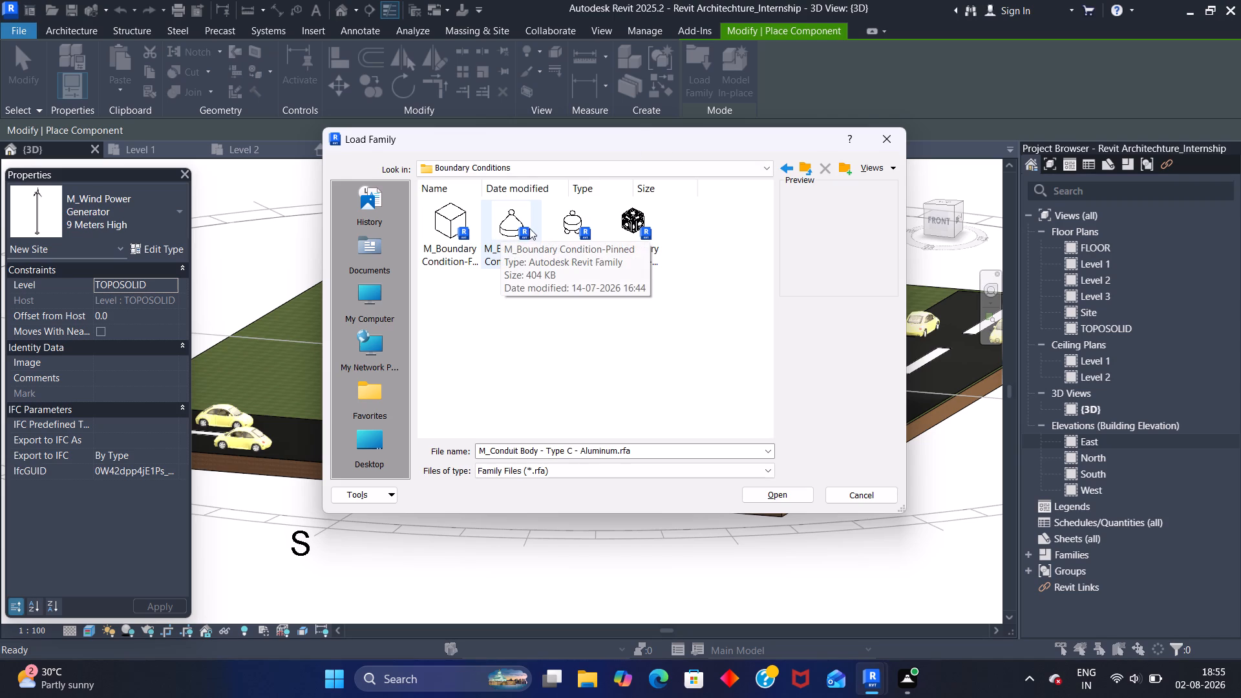
left_click(788, 165)
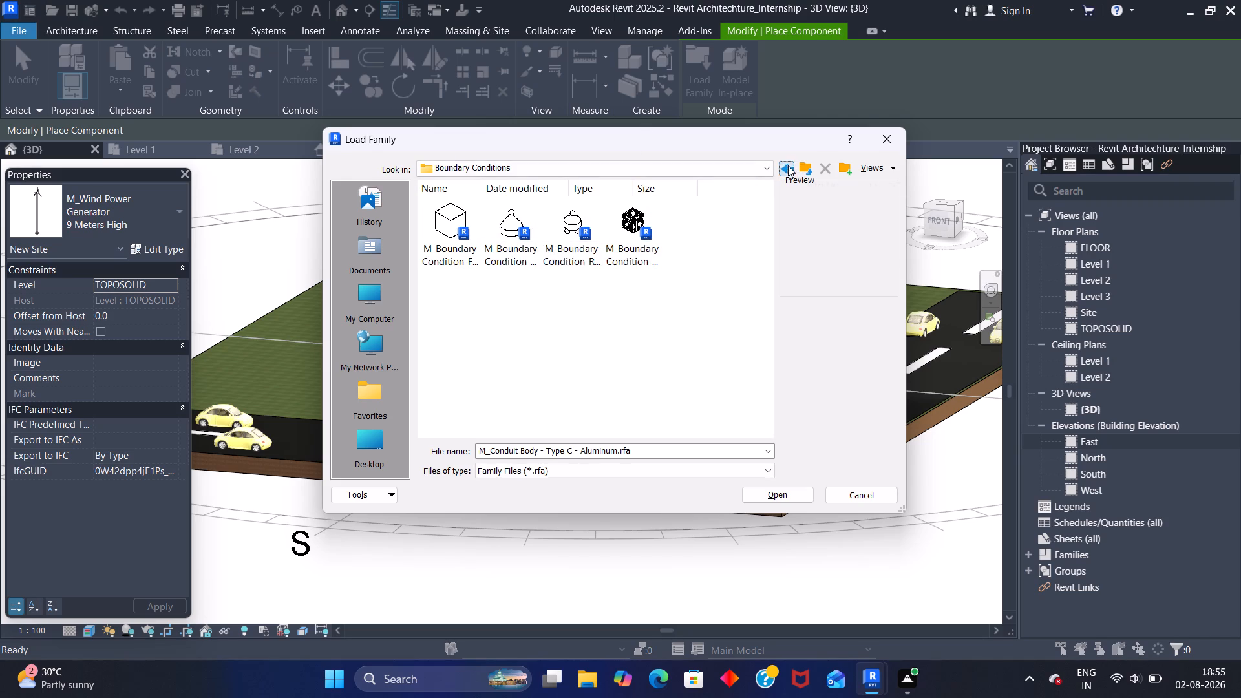
triple_click(572, 226)
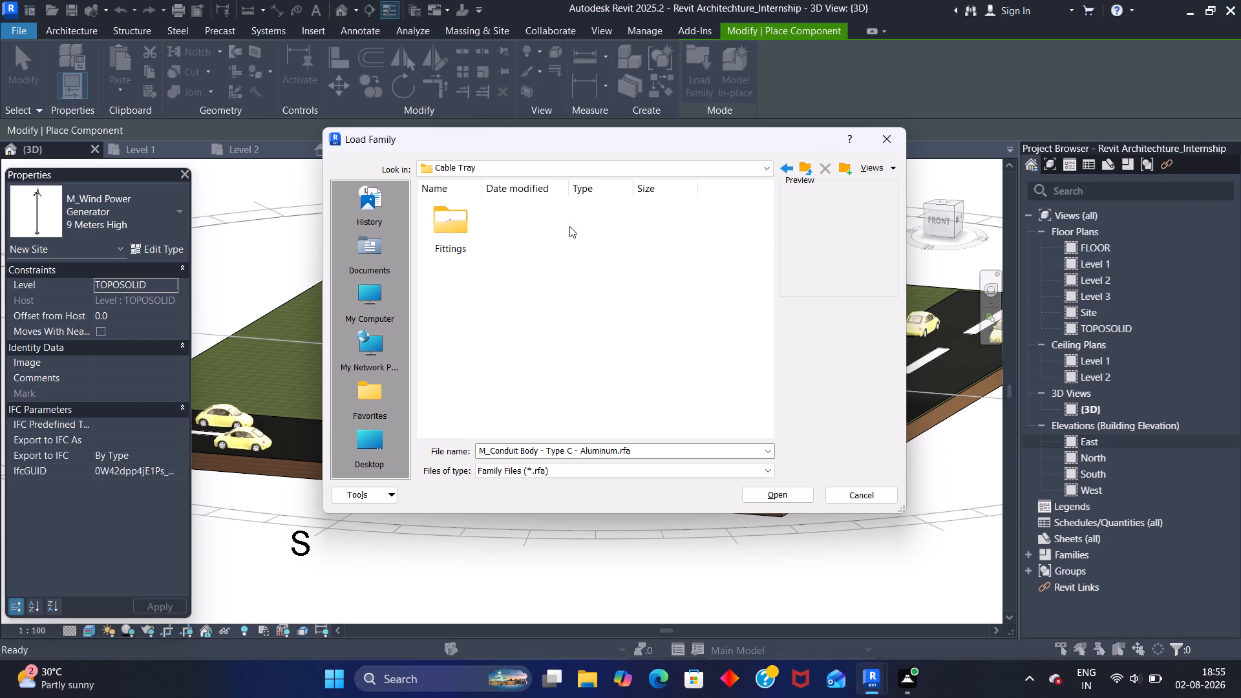
double_click(472, 221)
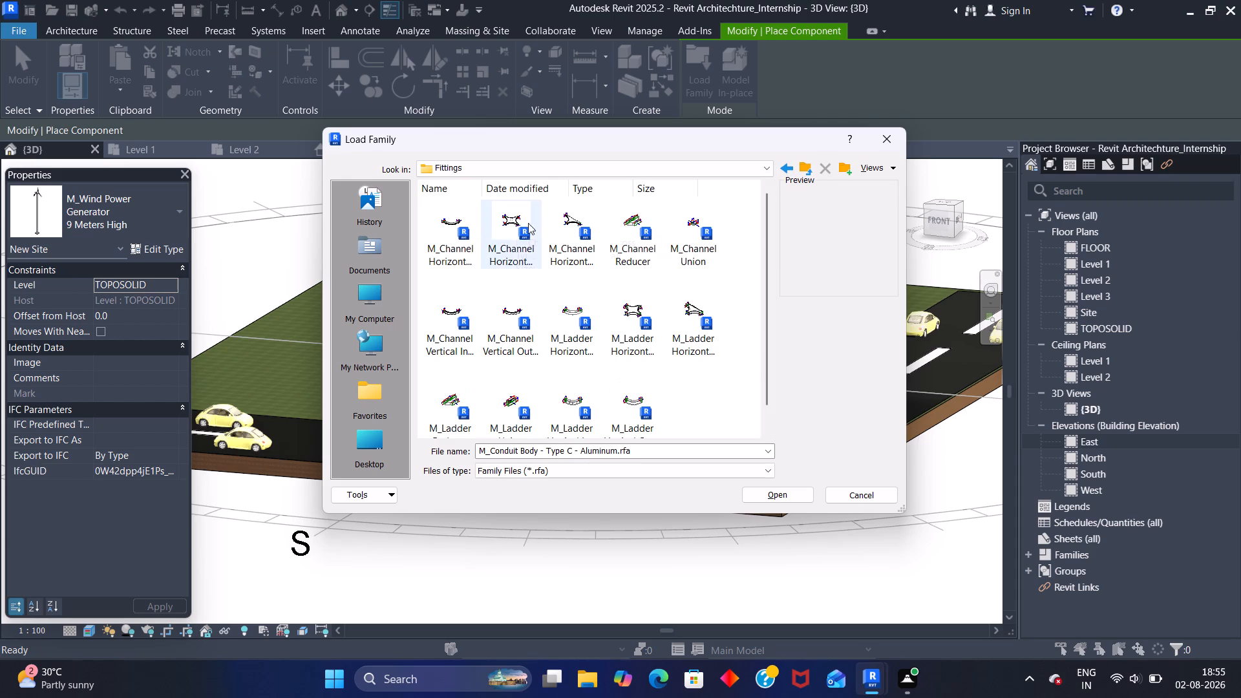
left_click(778, 173)
left_click(779, 173)
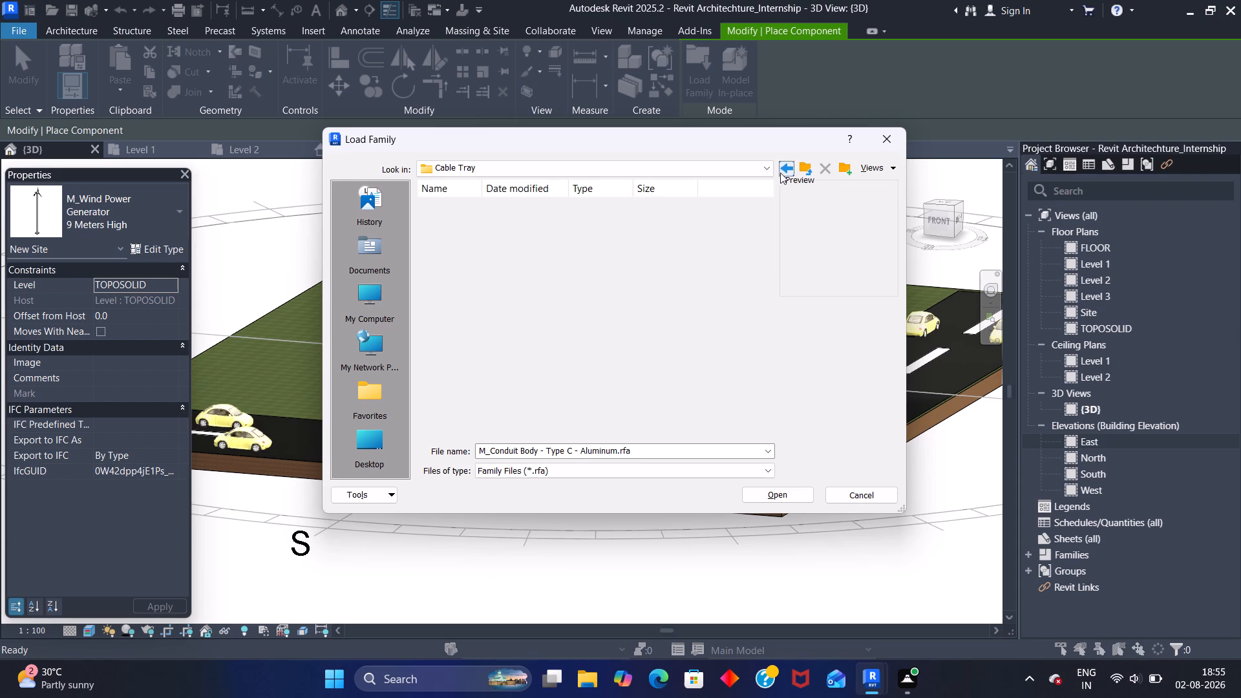
left_click(784, 165)
scroll(433, 244, "up", 3)
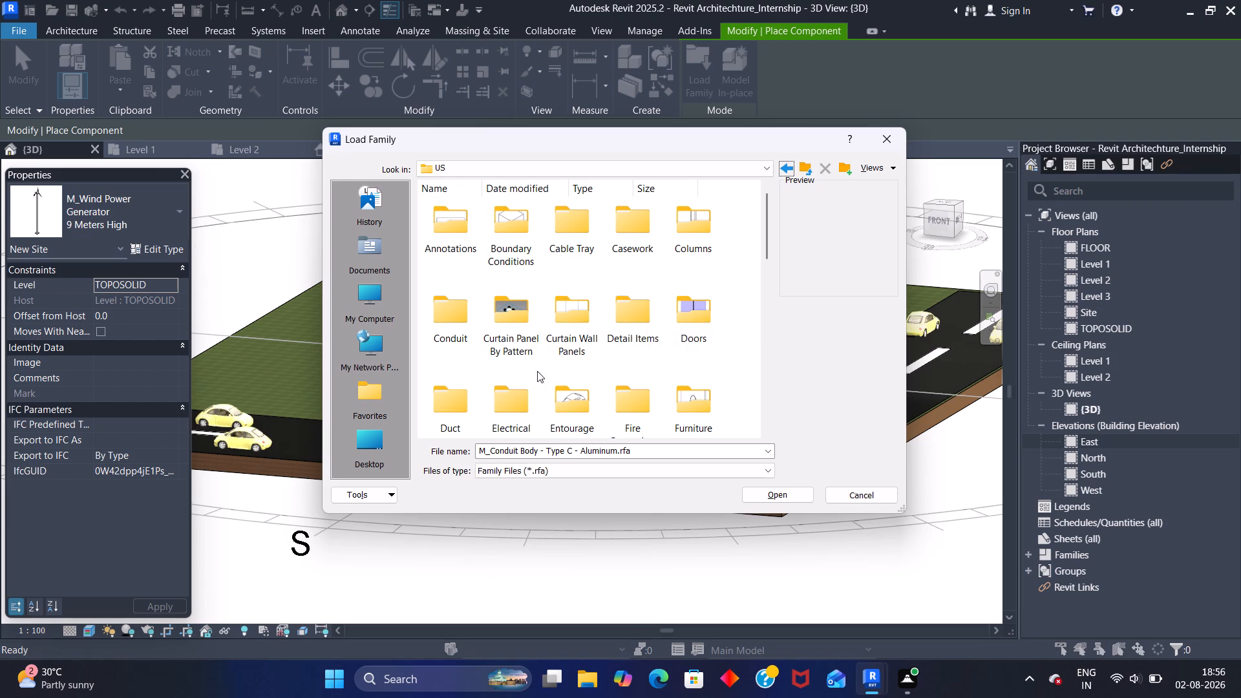
Look through the US library's Duct folder, checking the Dampers accessories and the Multi-Shape fittings for a usable component.
left_click(448, 395)
left_click(447, 395)
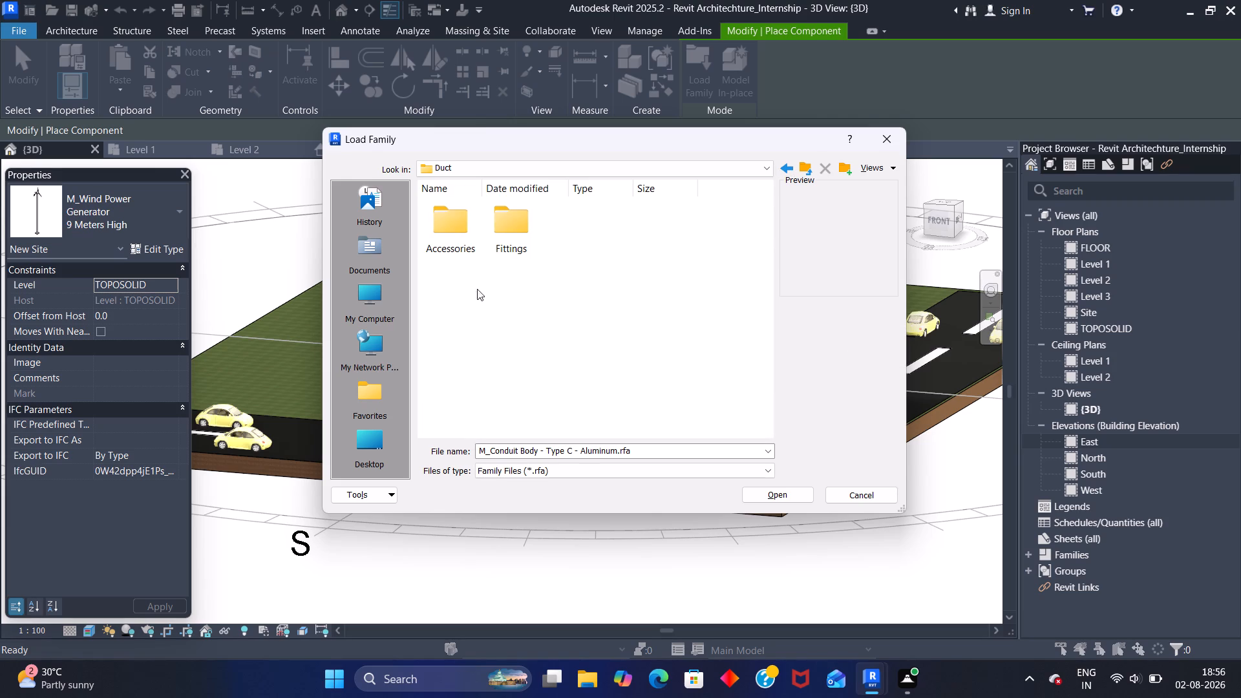
double_click(451, 240)
double_click(450, 238)
double_click(448, 232)
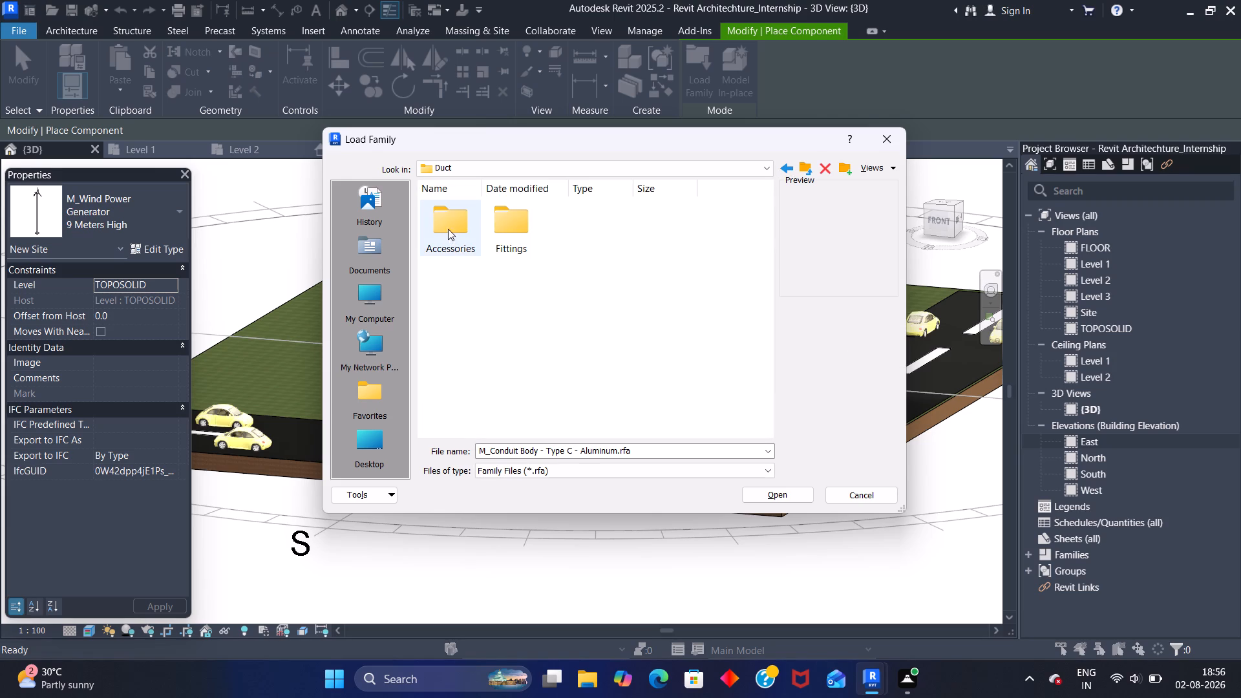
double_click(448, 226)
double_click(447, 217)
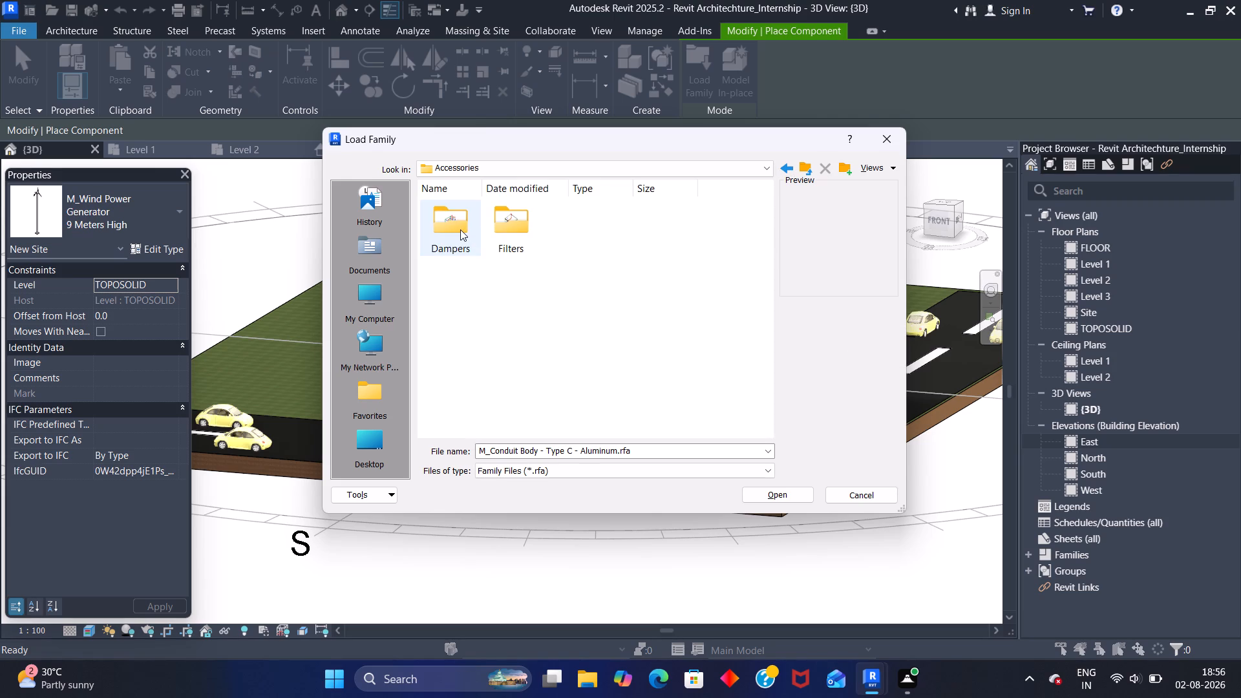
triple_click(459, 229)
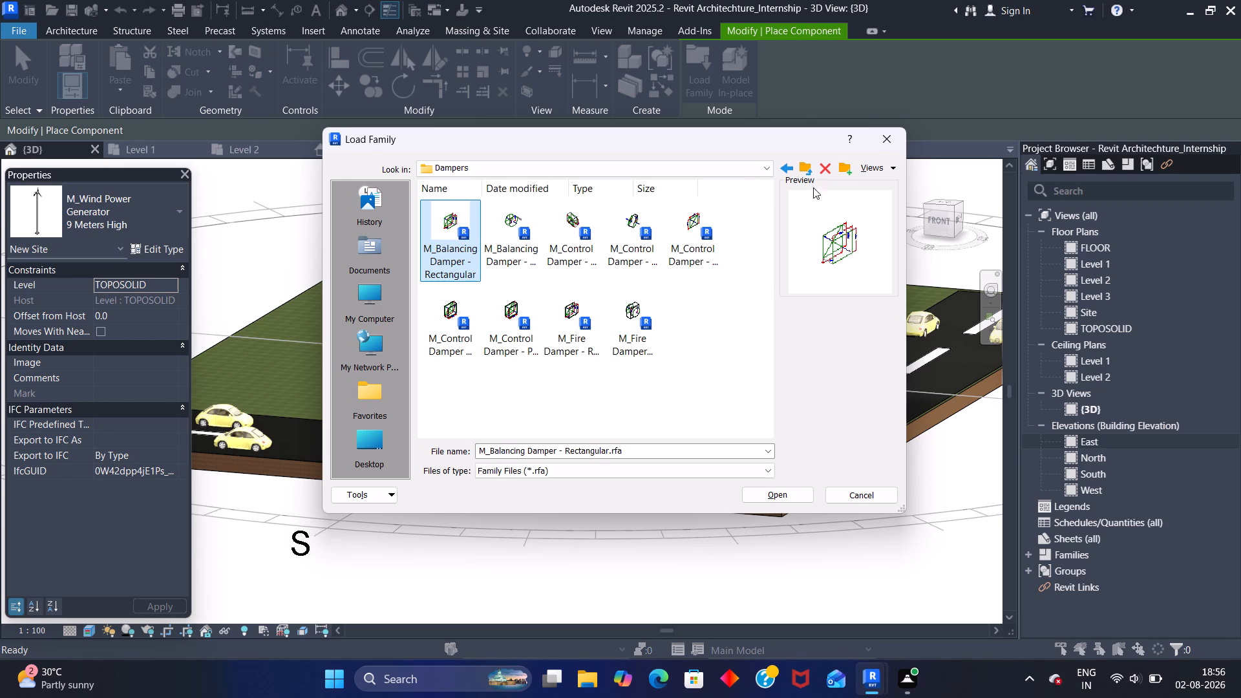
left_click(780, 165)
left_click(781, 165)
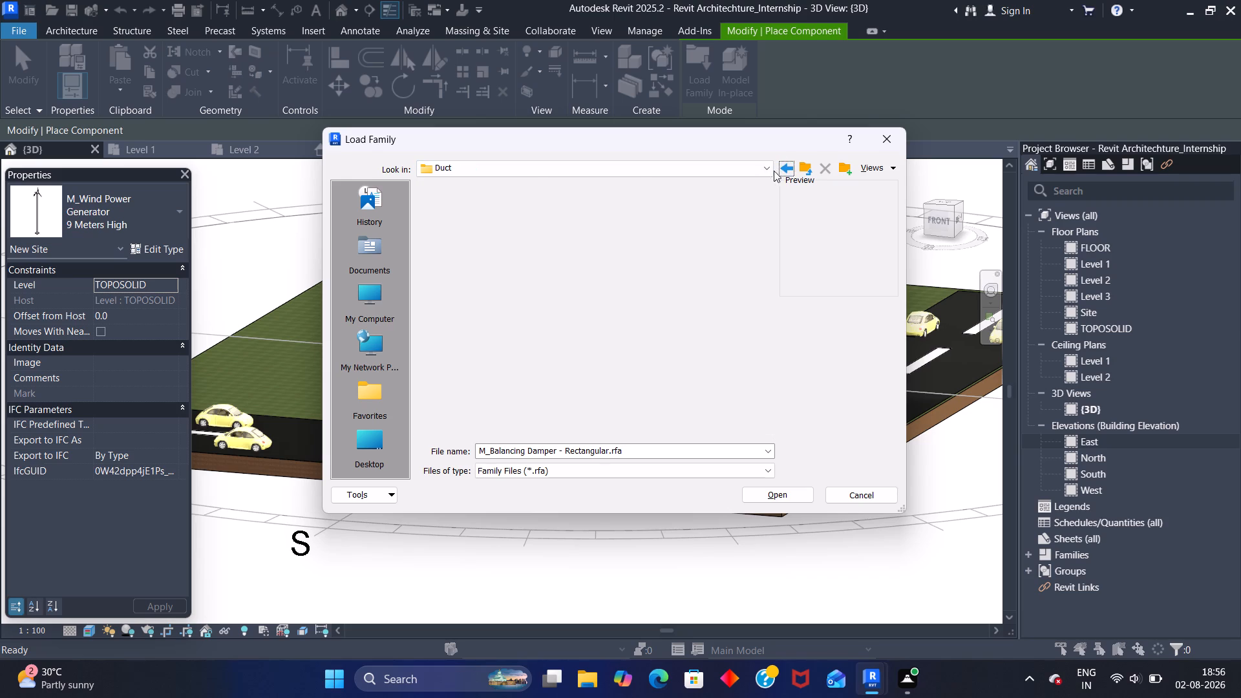
double_click(514, 220)
double_click(512, 215)
left_click(512, 211)
triple_click(447, 228)
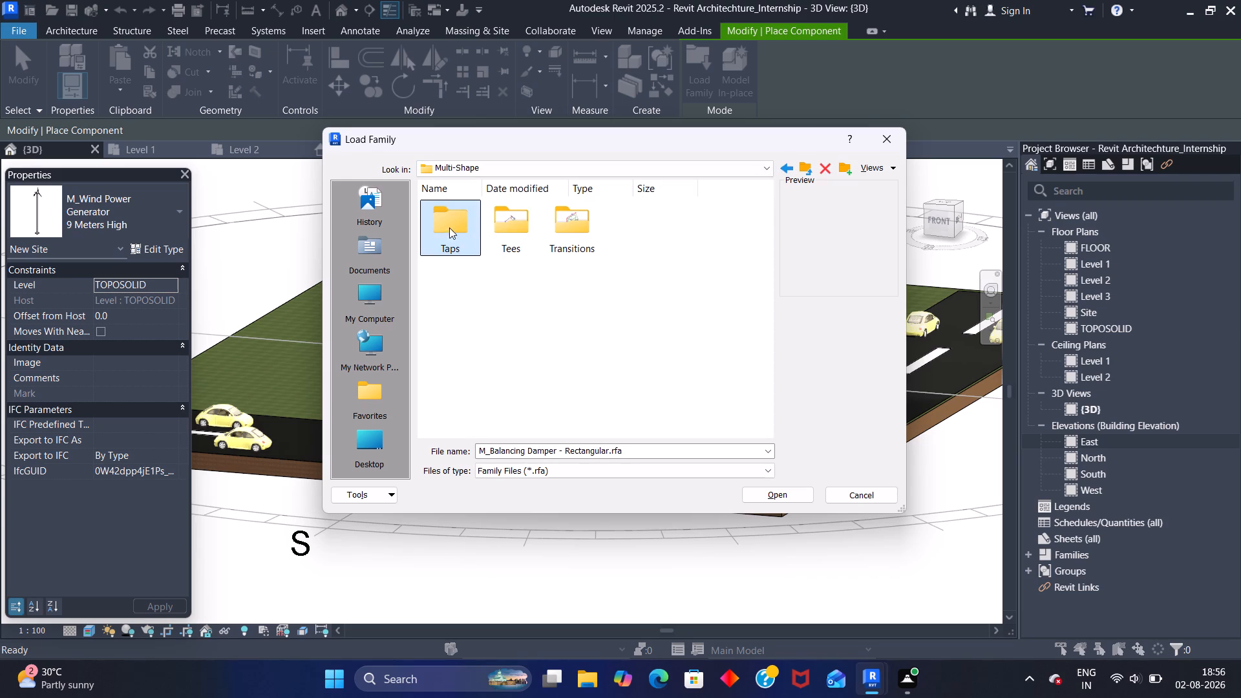
left_click(787, 170)
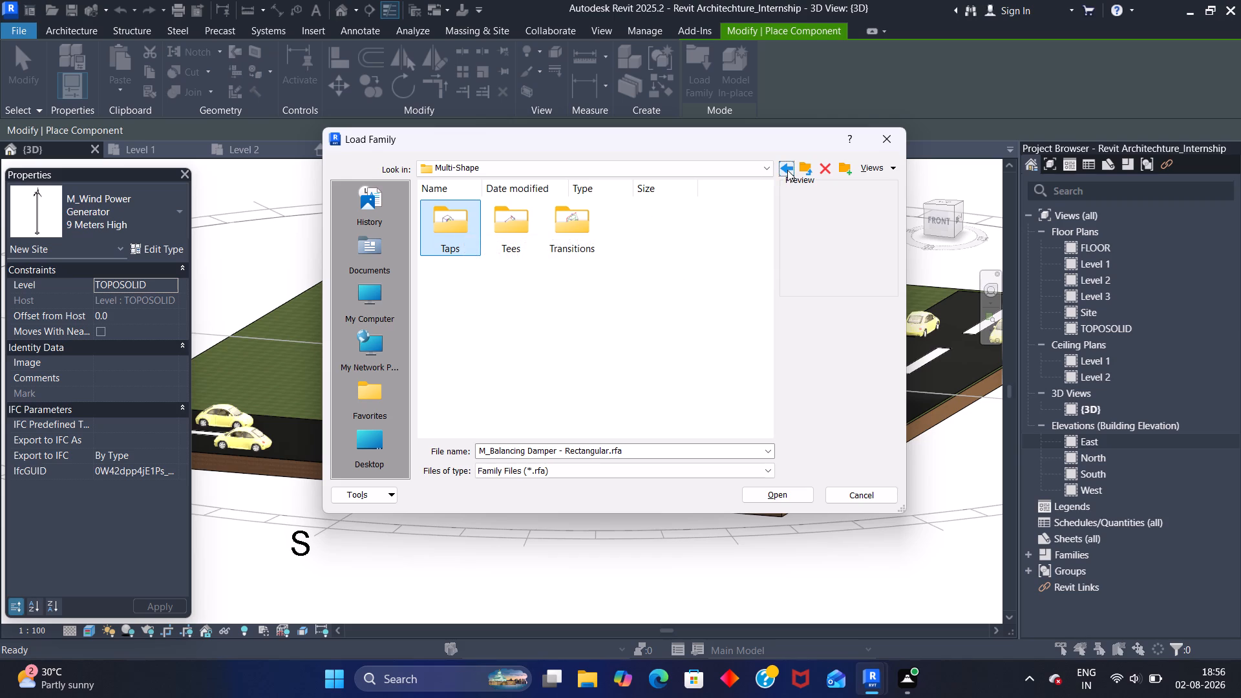
left_click(781, 167)
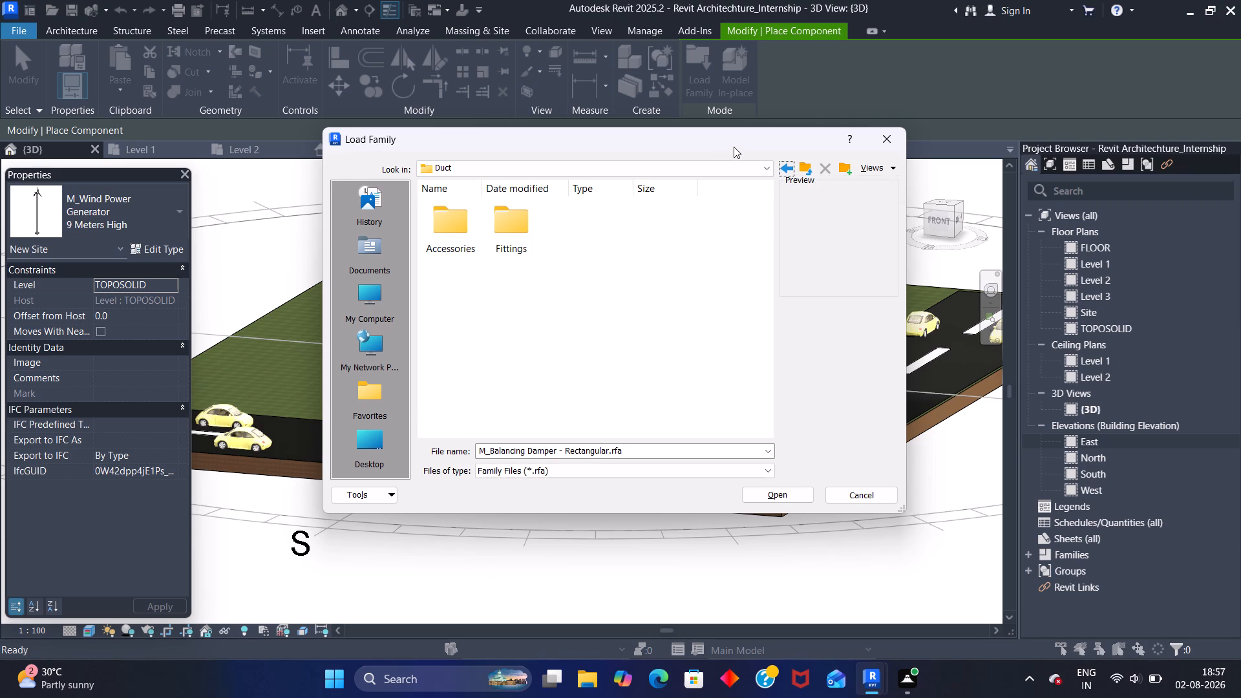
left_click(781, 168)
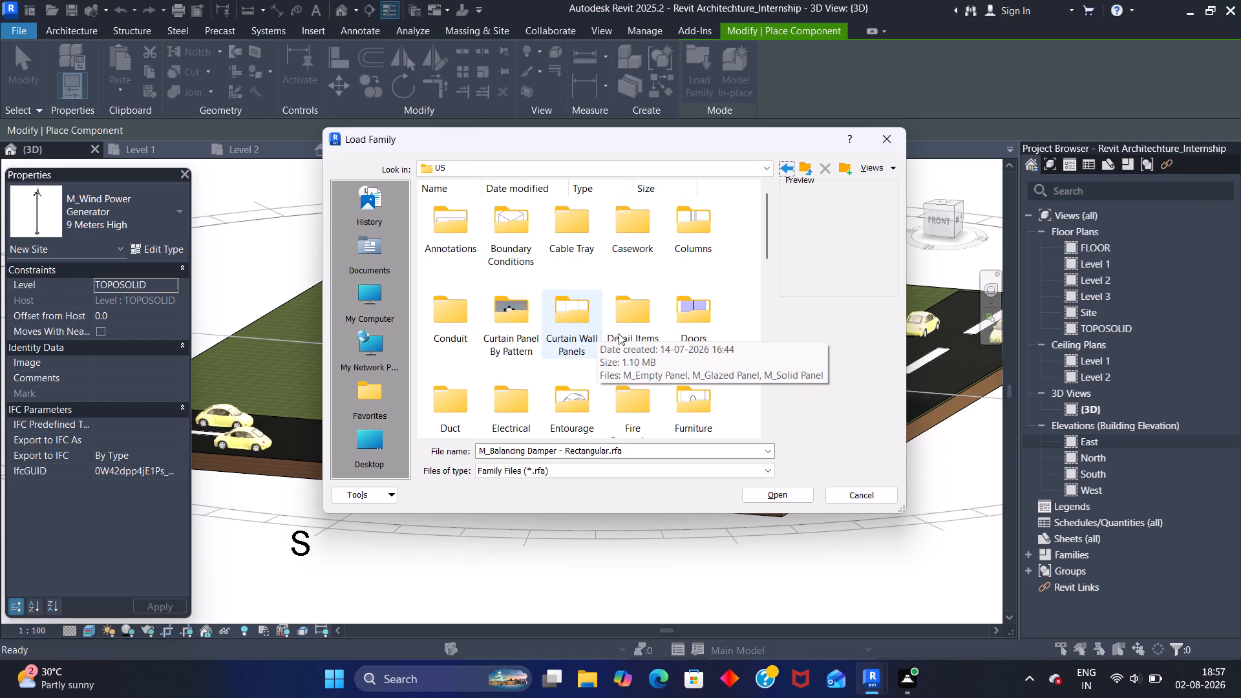
Look over the US library's category folders again, checking the Dampers families under Duct accessories, and return to the Sustainable Design folder.
left_click(633, 317)
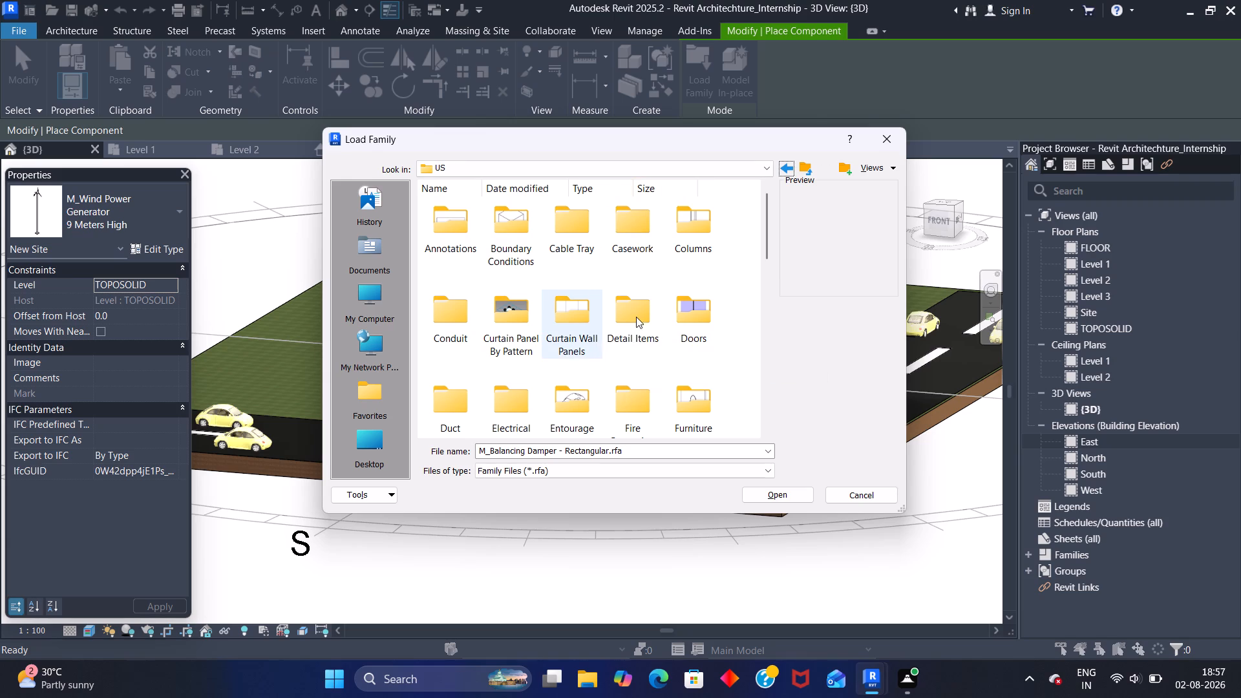
left_click(684, 331)
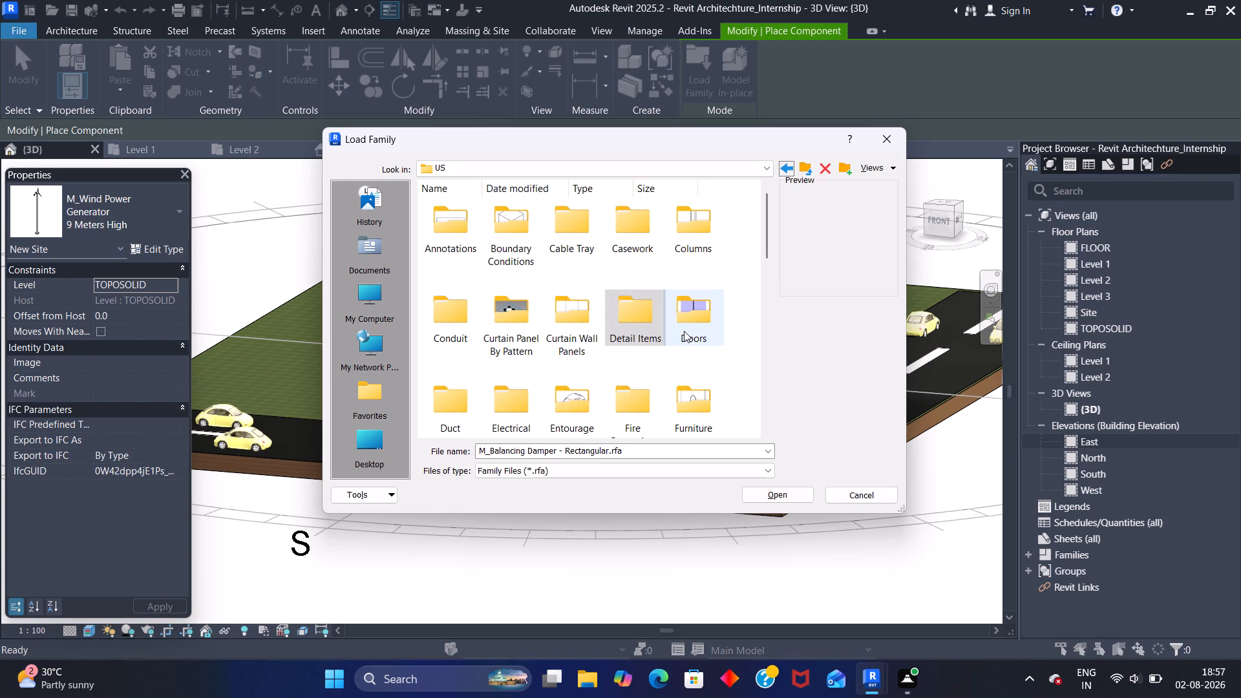
left_click(452, 395)
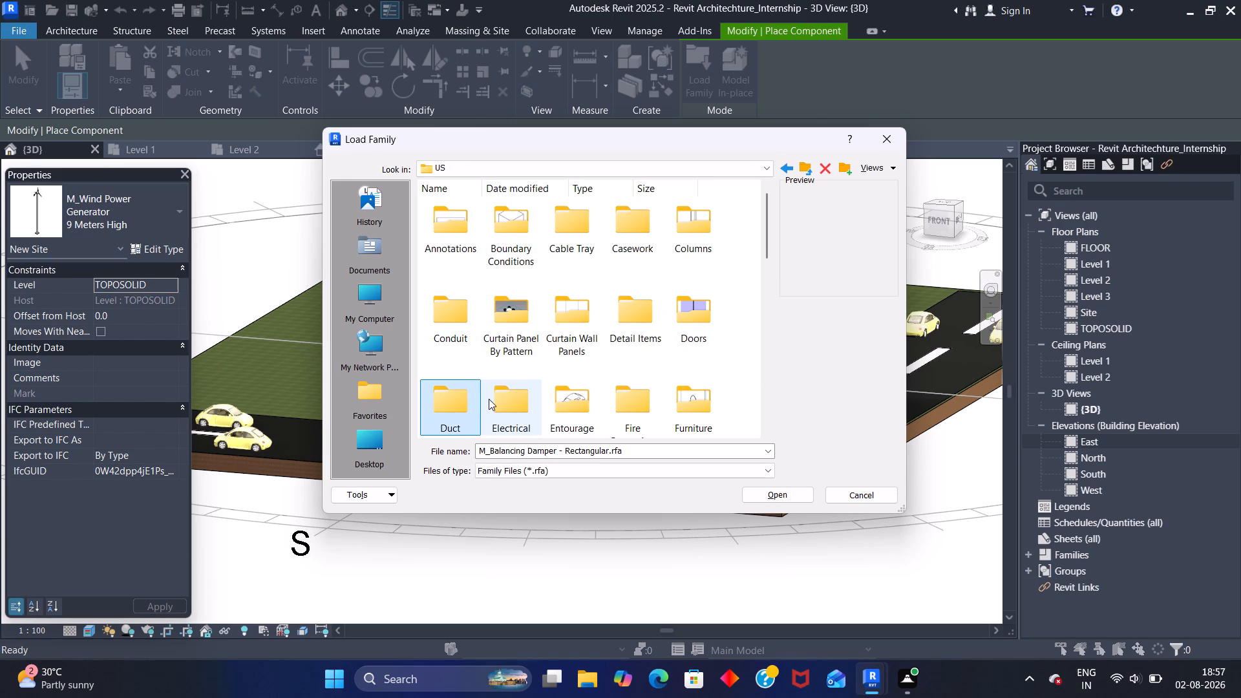
left_click(489, 399)
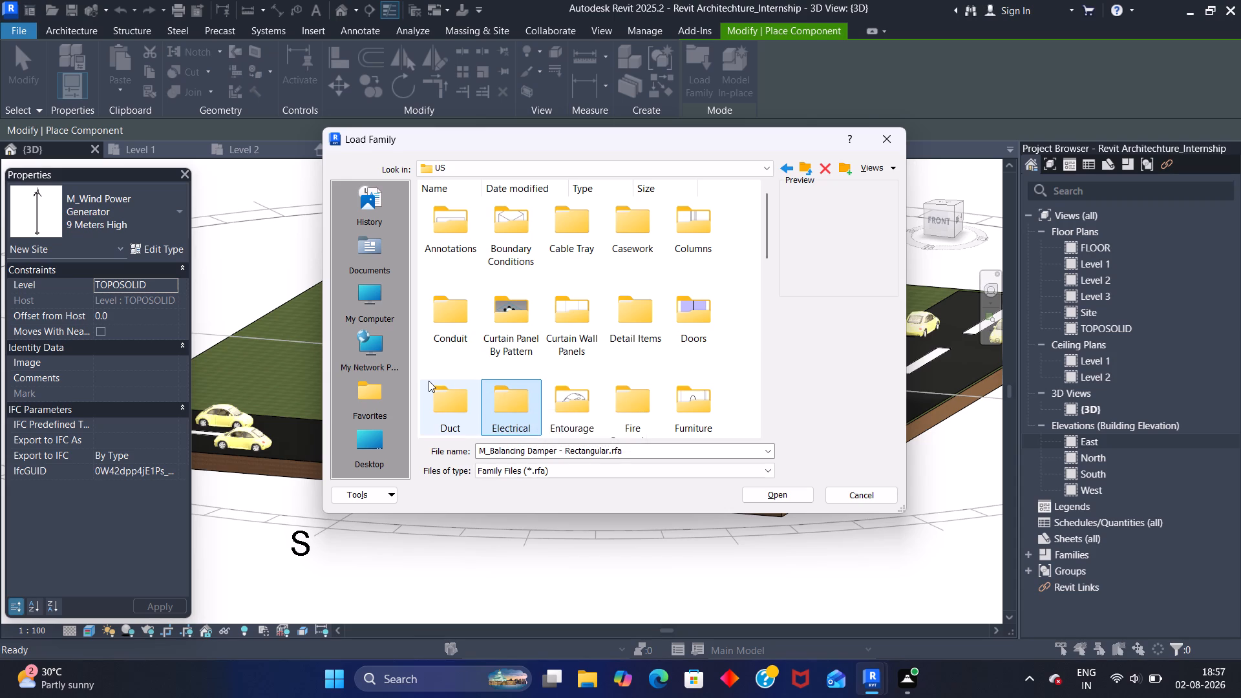
left_click(431, 382)
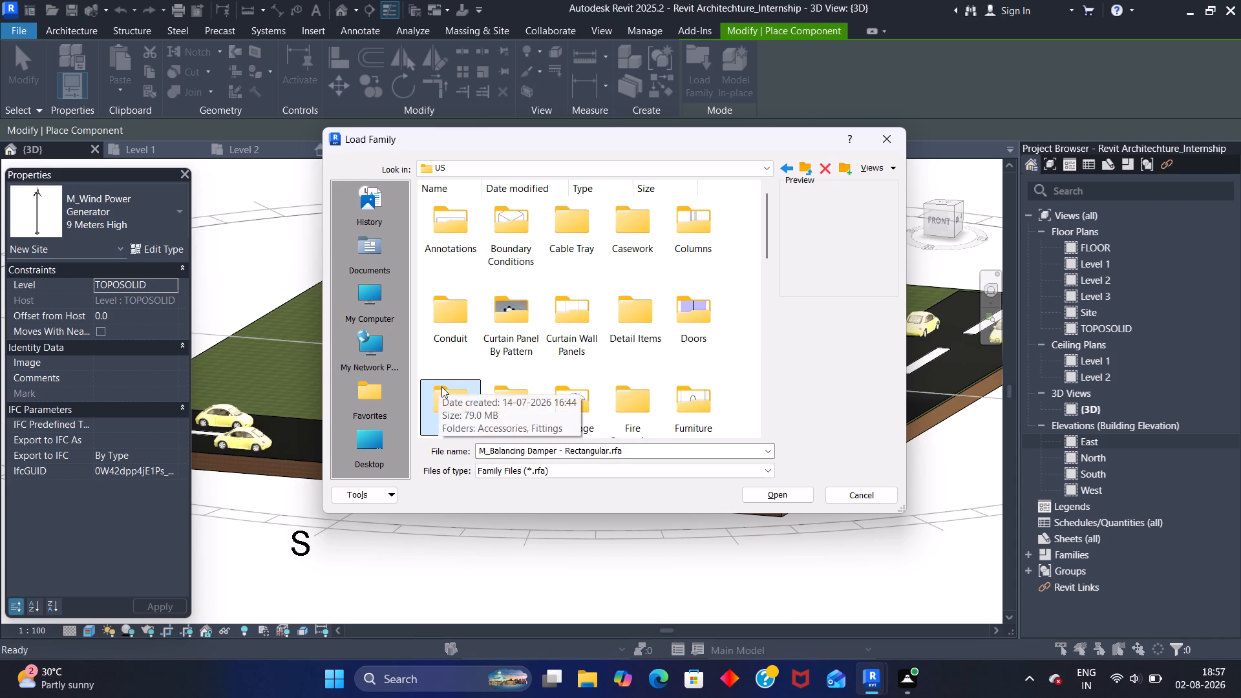
double_click(441, 386)
double_click(445, 229)
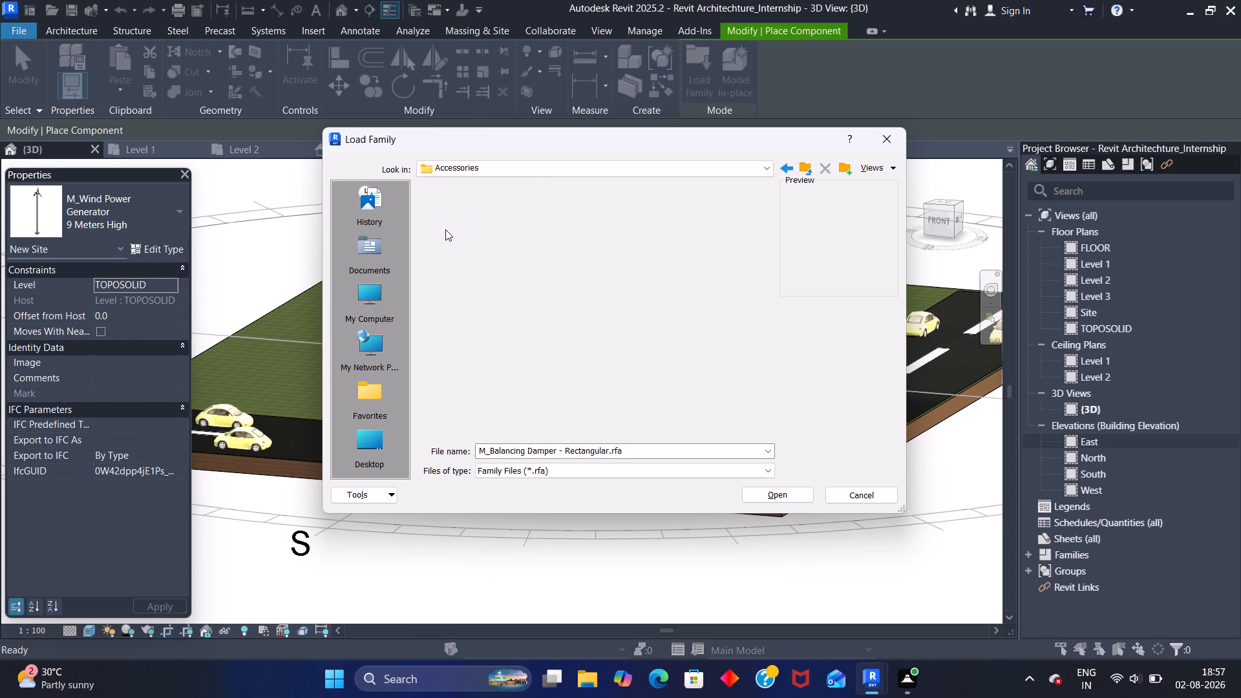
double_click(448, 220)
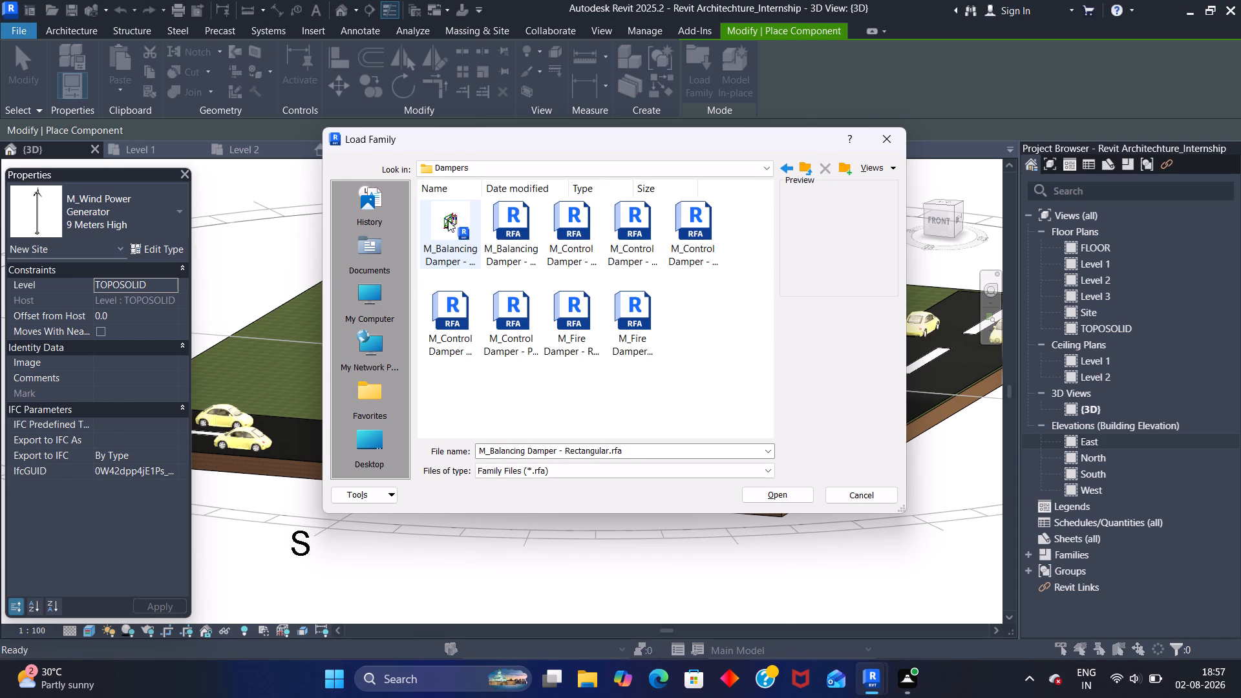
left_click(783, 162)
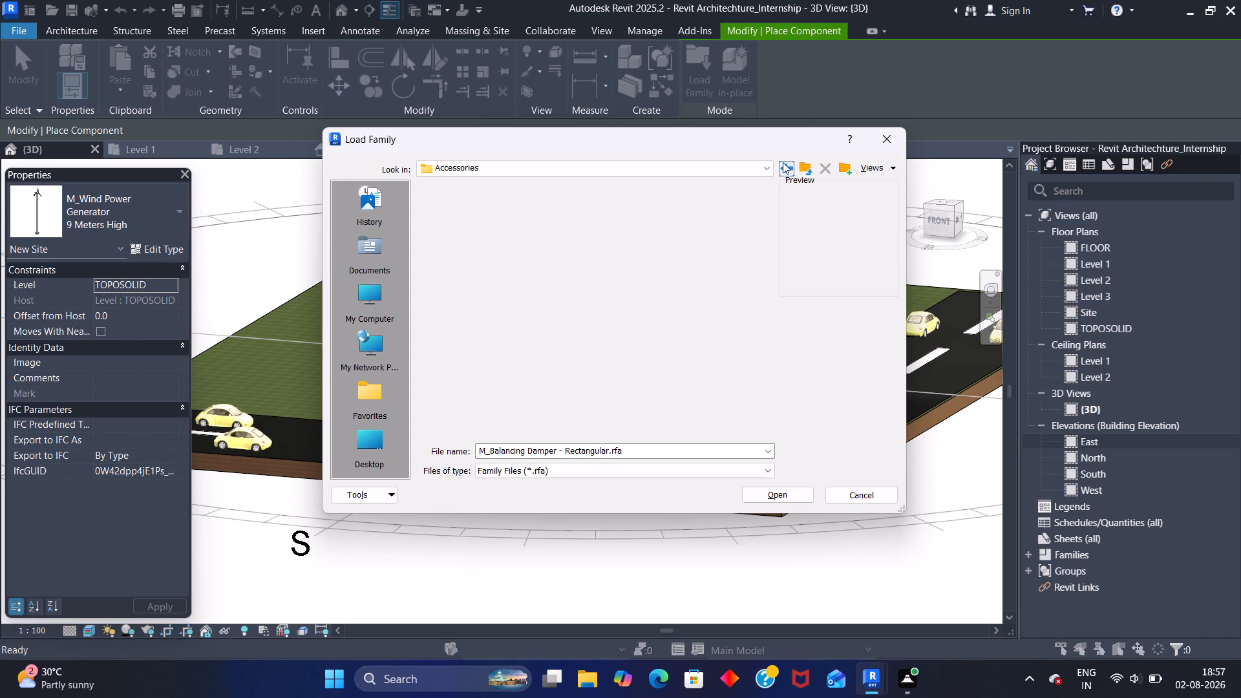
left_click(783, 162)
left_click(783, 162)
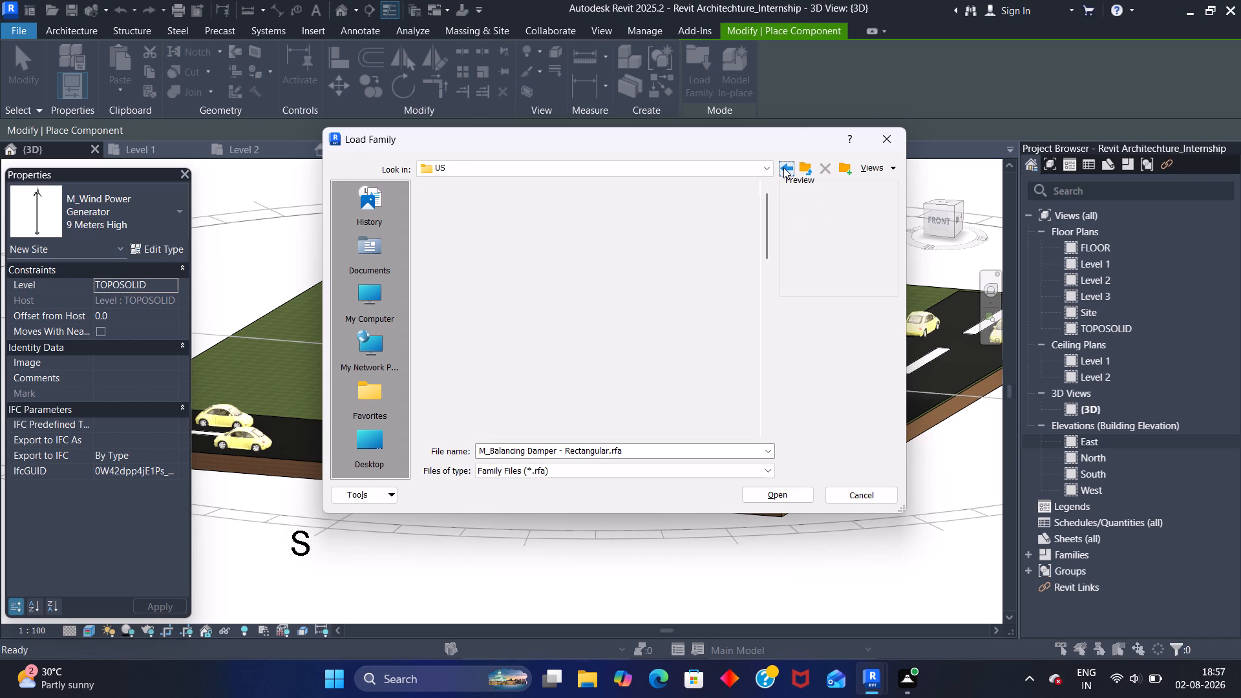
left_click(783, 167)
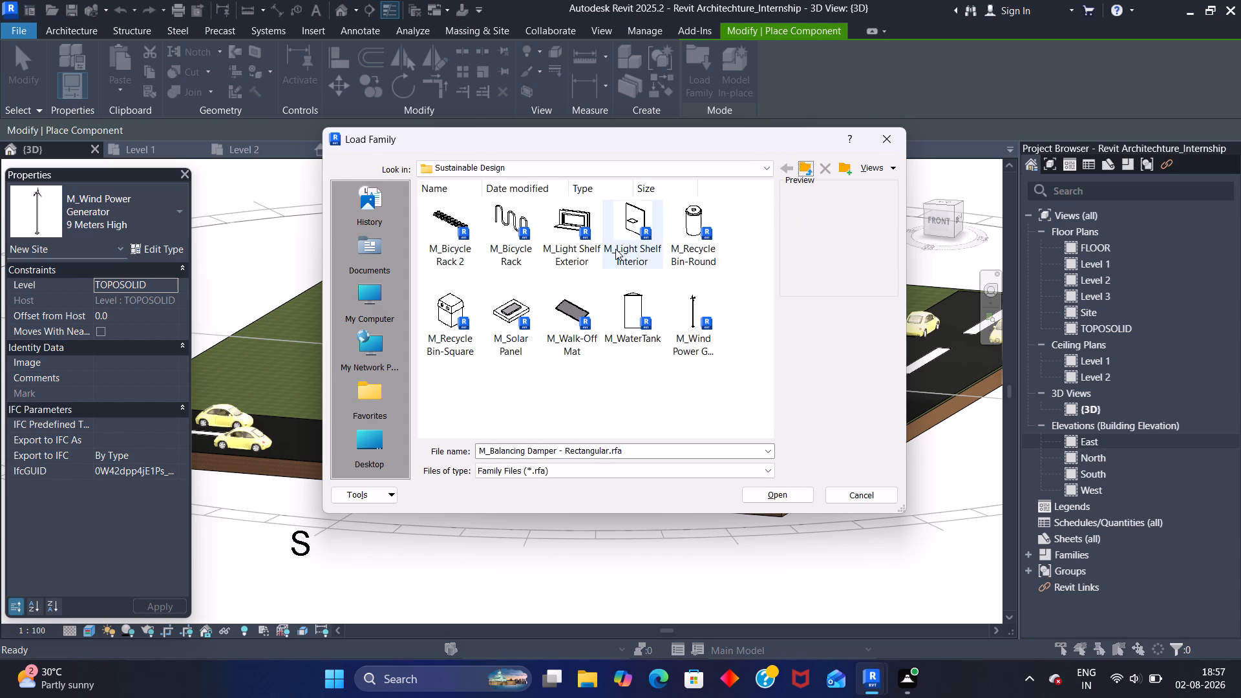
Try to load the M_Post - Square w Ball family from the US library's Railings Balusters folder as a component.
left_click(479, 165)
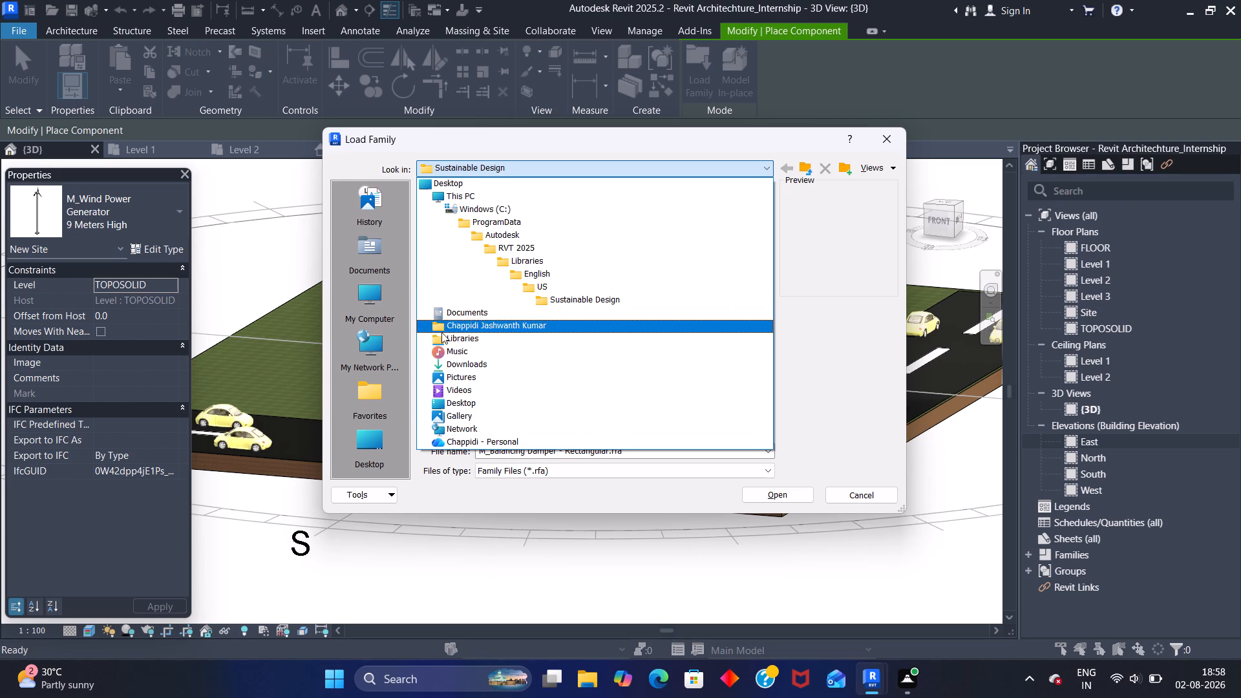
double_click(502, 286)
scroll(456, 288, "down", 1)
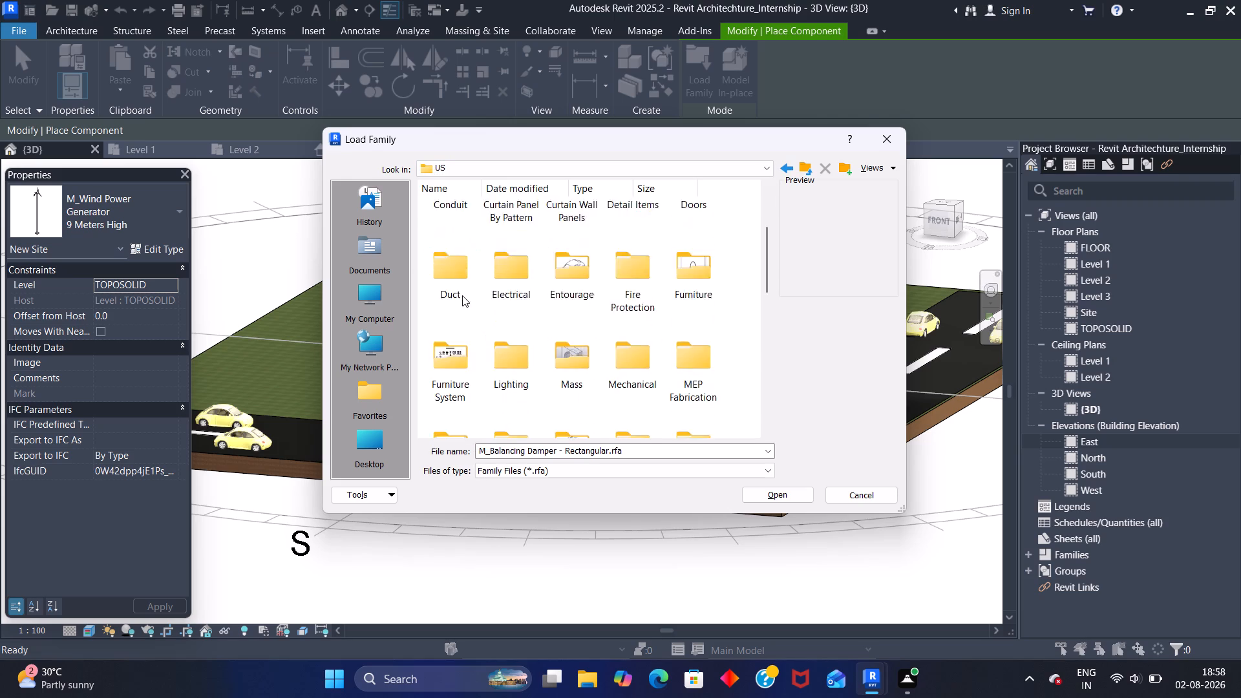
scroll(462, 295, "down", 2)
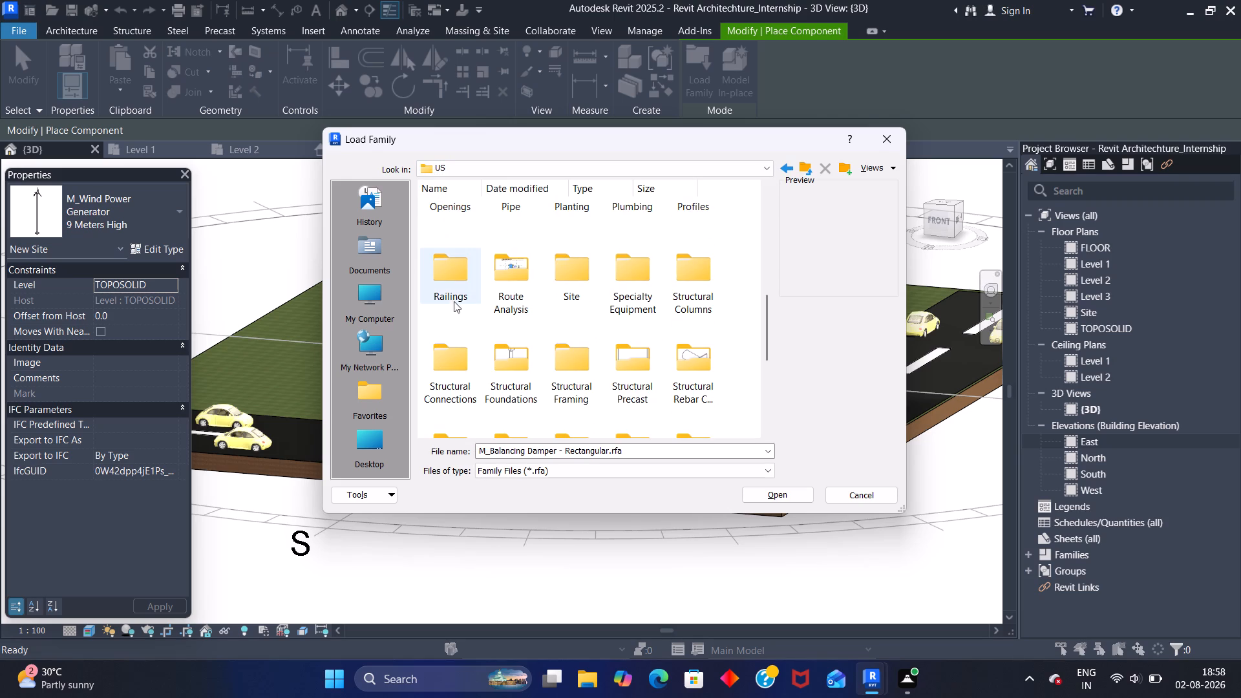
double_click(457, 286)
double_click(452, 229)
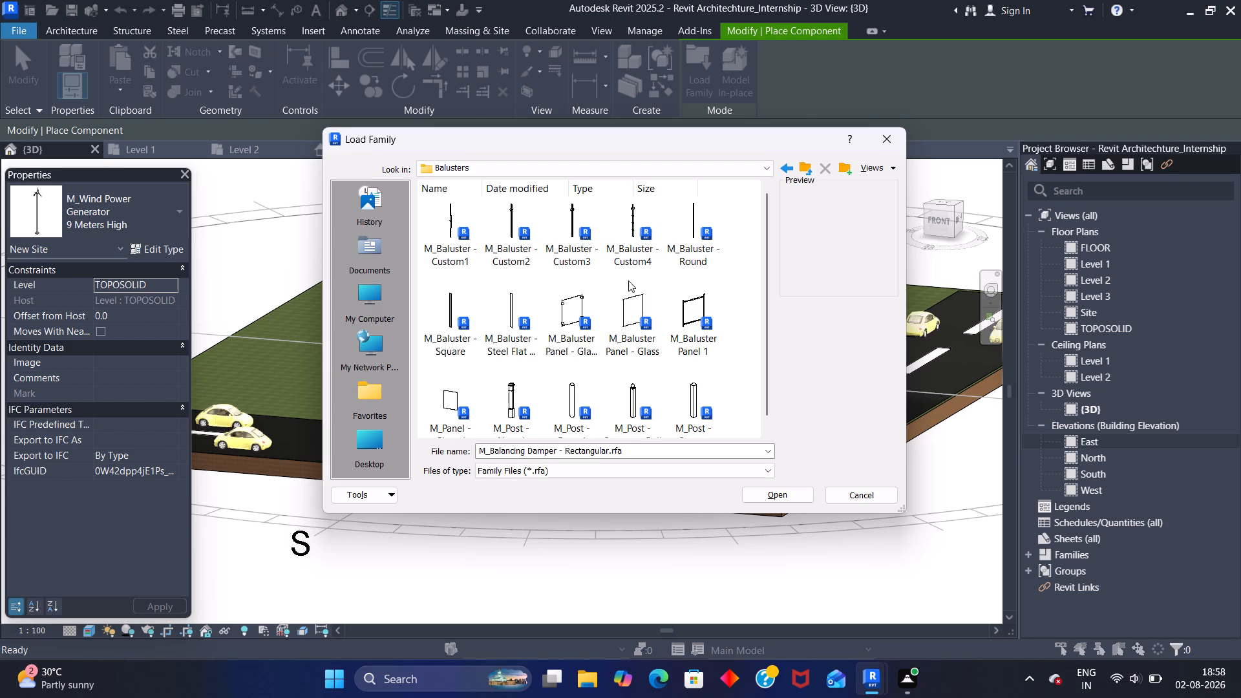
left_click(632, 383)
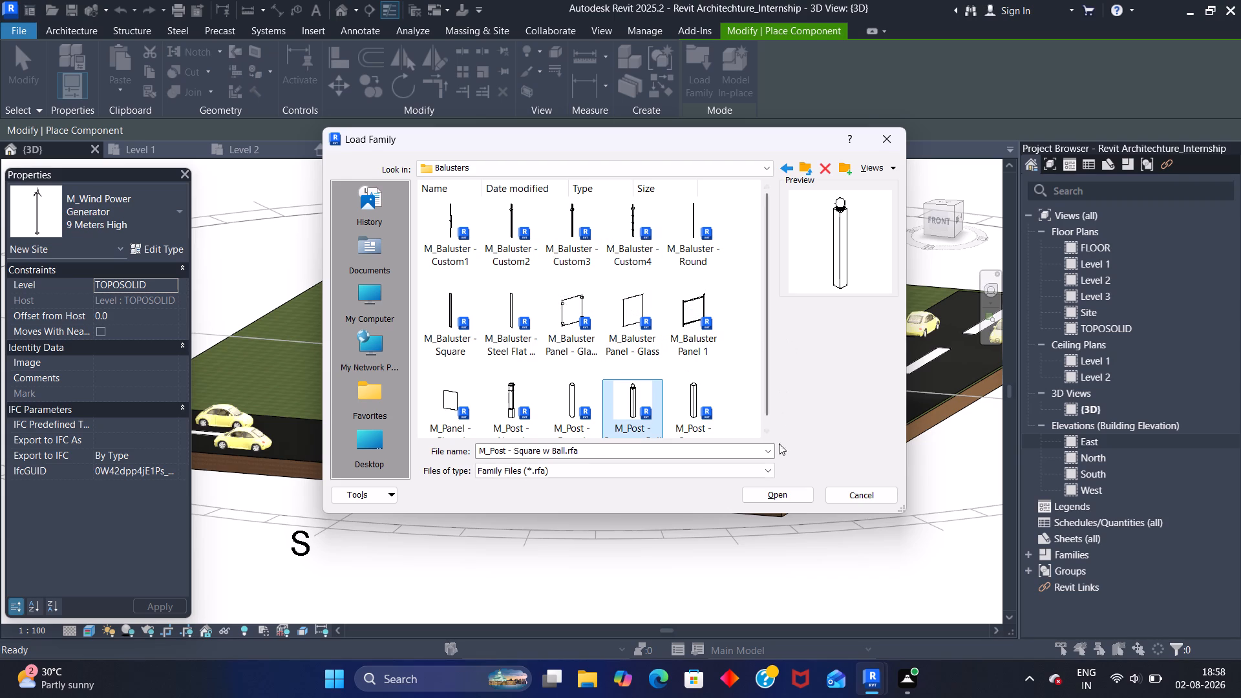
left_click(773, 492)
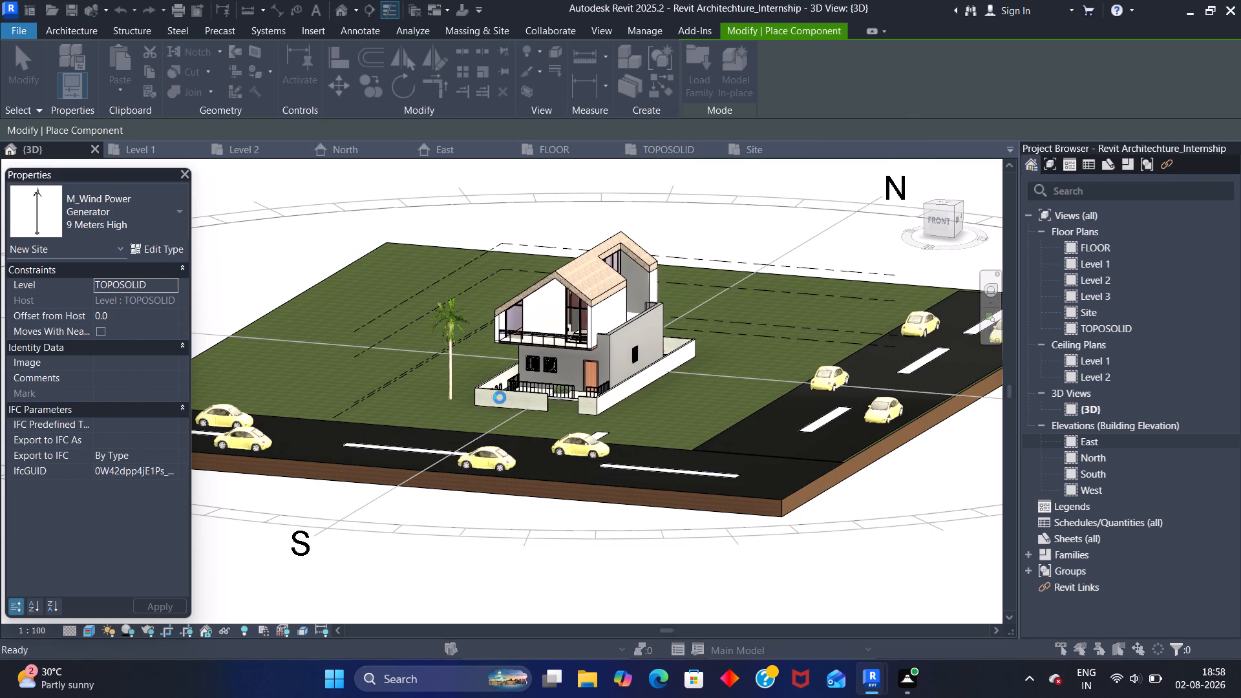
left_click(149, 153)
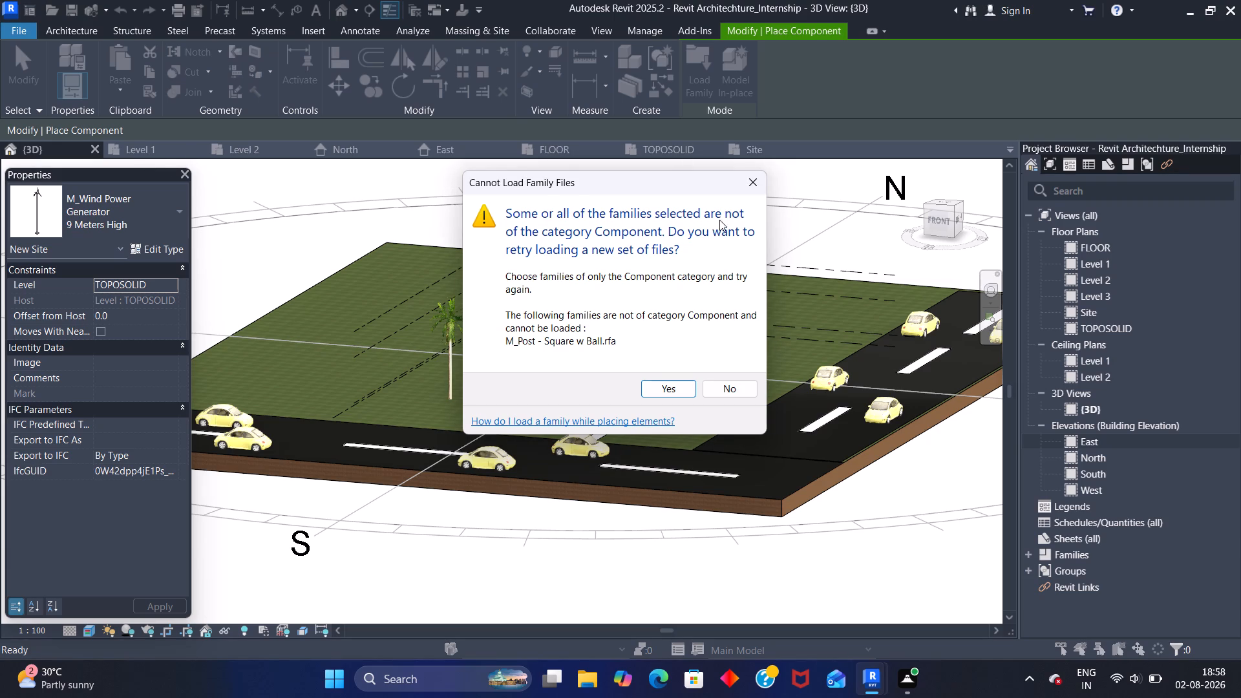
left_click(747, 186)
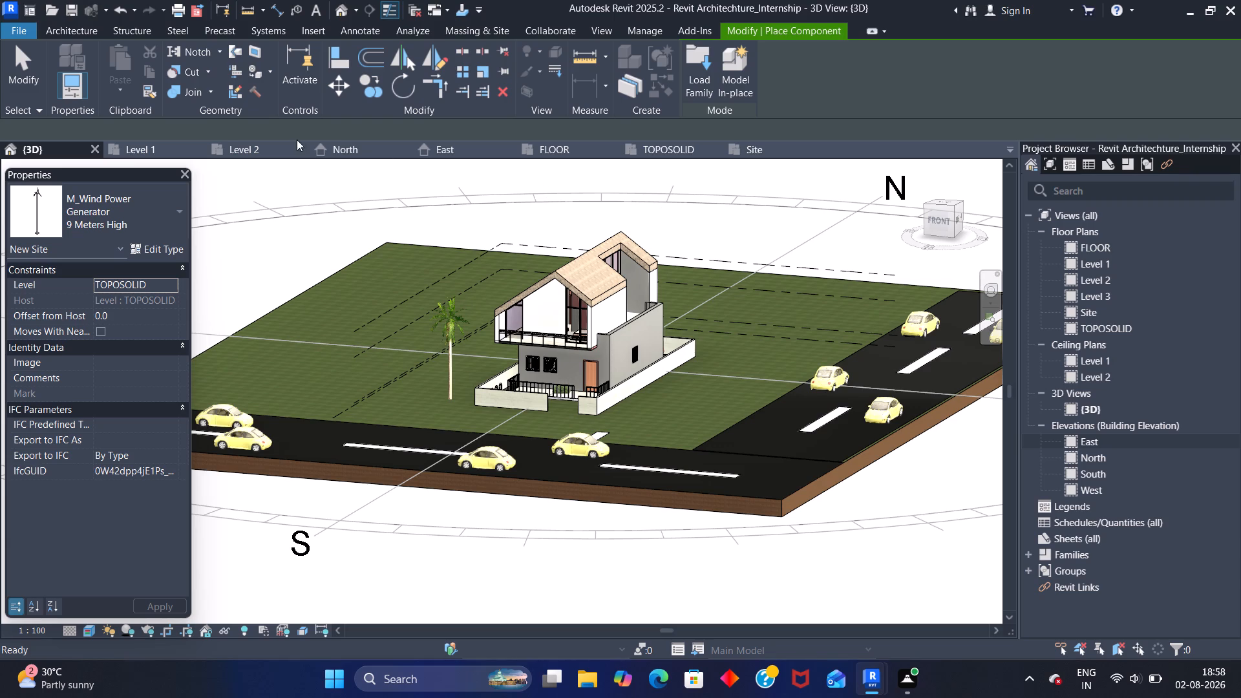
Set the Level 1 floor plan's visual style to Hidden Line, with the gate opening in the front compound wall in view.
left_click(174, 147)
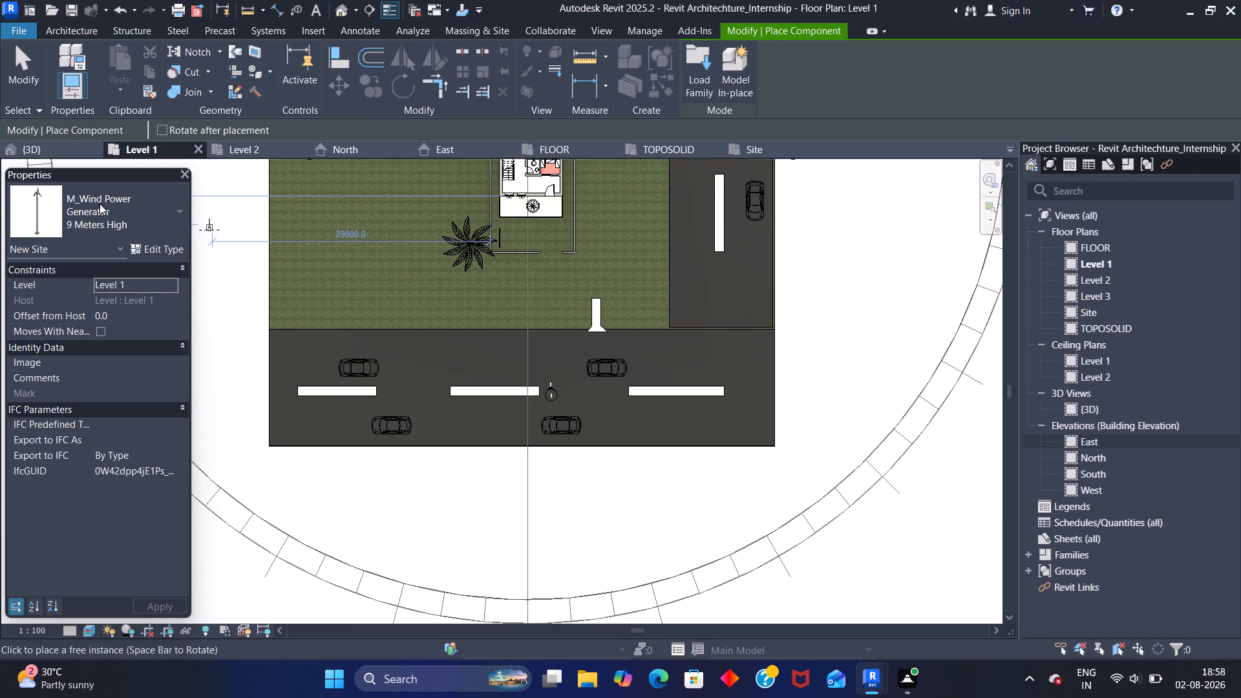
left_click(175, 212)
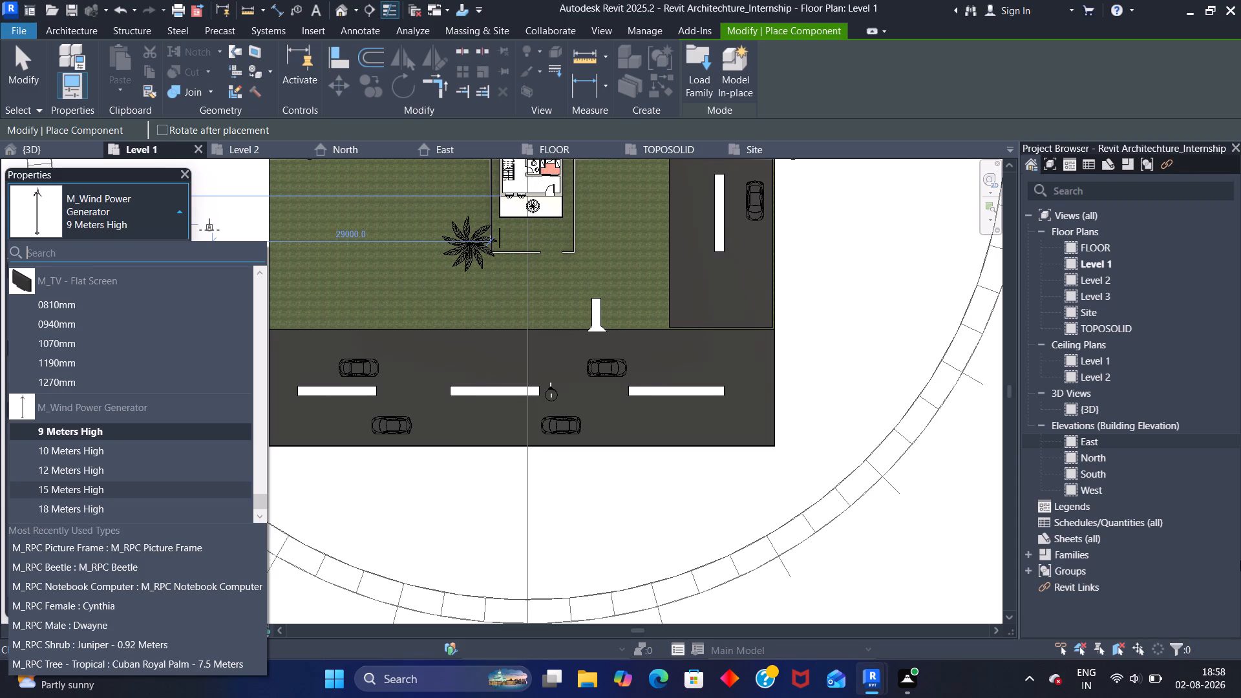
scroll(535, 261, "up", 3)
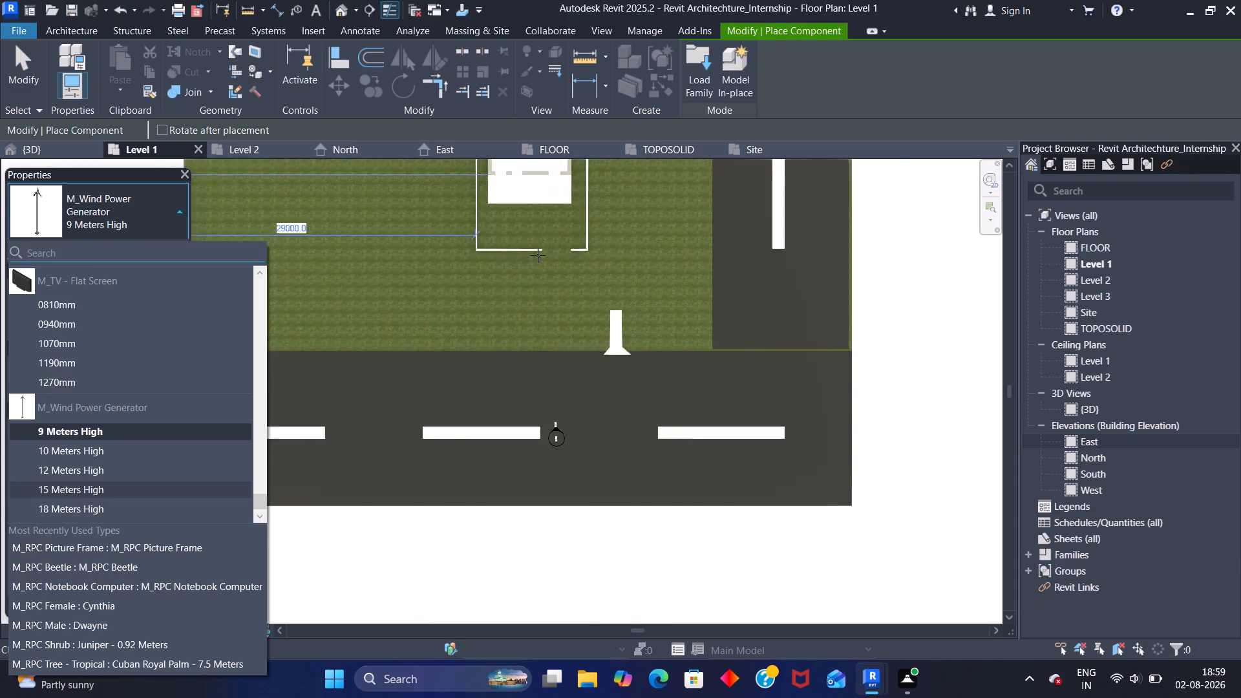
scroll(538, 255, "up", 6)
middle_click_drag(557, 242, 538, 355)
scroll(553, 322, "up", 5)
scroll(524, 384, "up", 6)
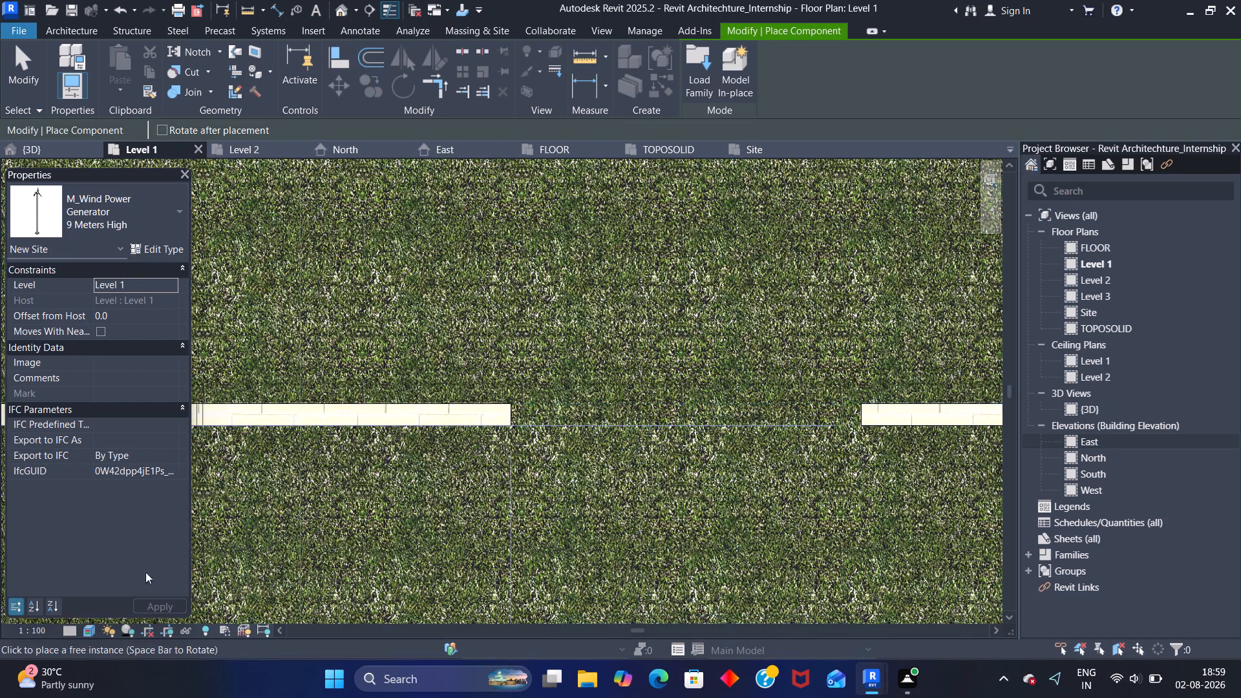
left_click(85, 631)
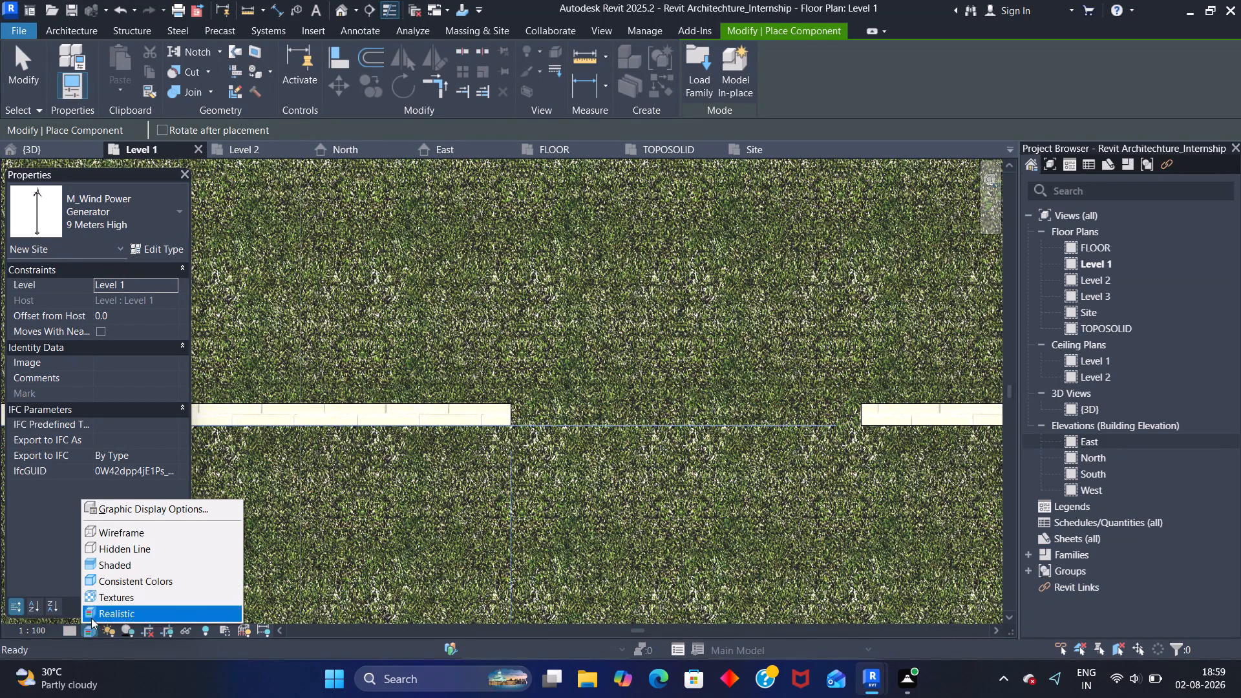
left_click(101, 549)
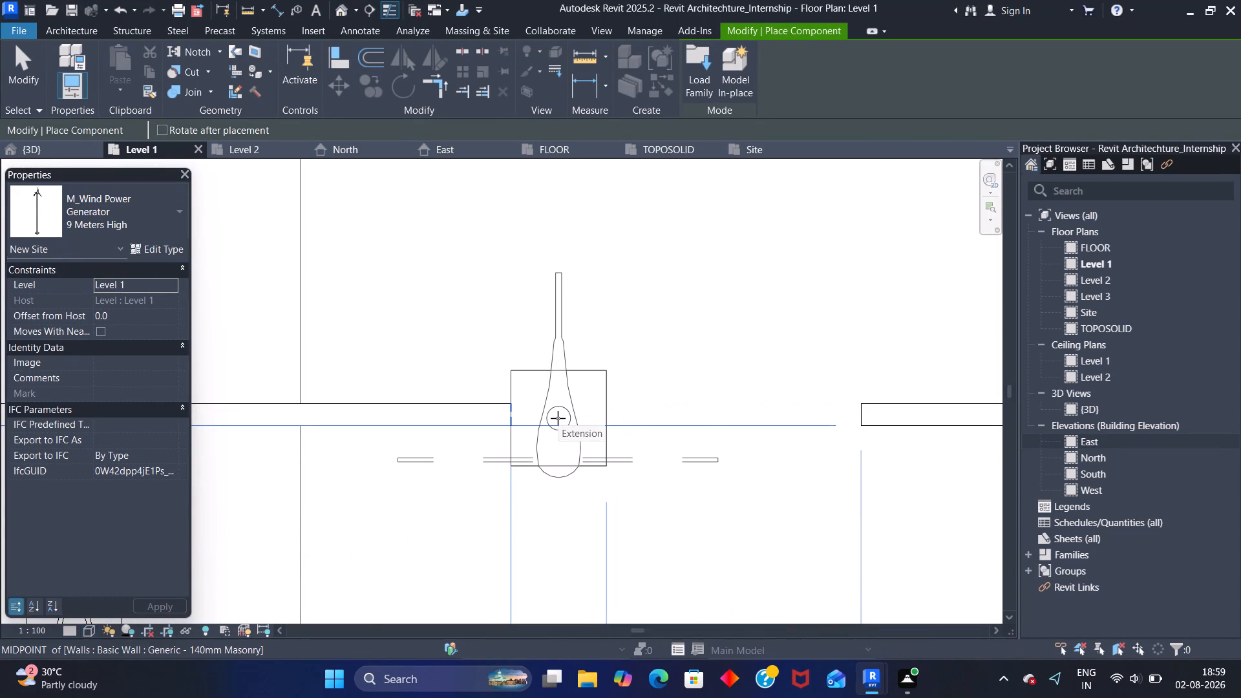
Place two 9 Meters High M_Wind Power Generator components on Level 1, one against each wall end of the front gate opening.
left_click(558, 418)
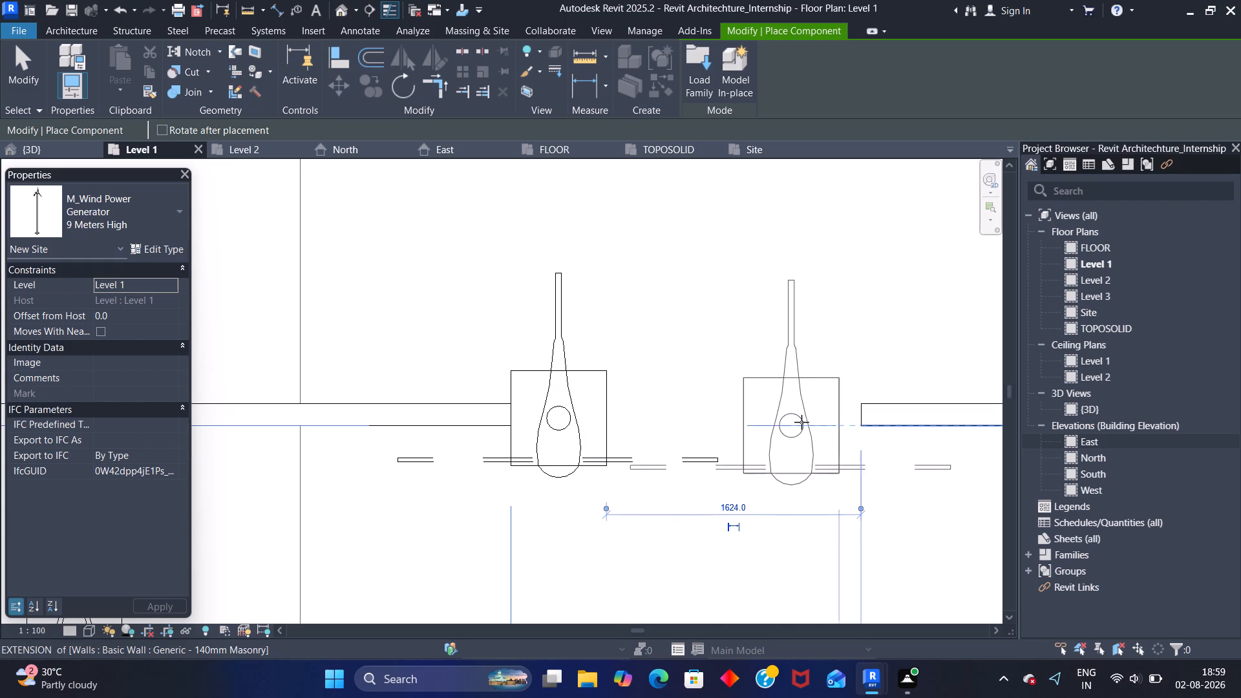
left_click(811, 412)
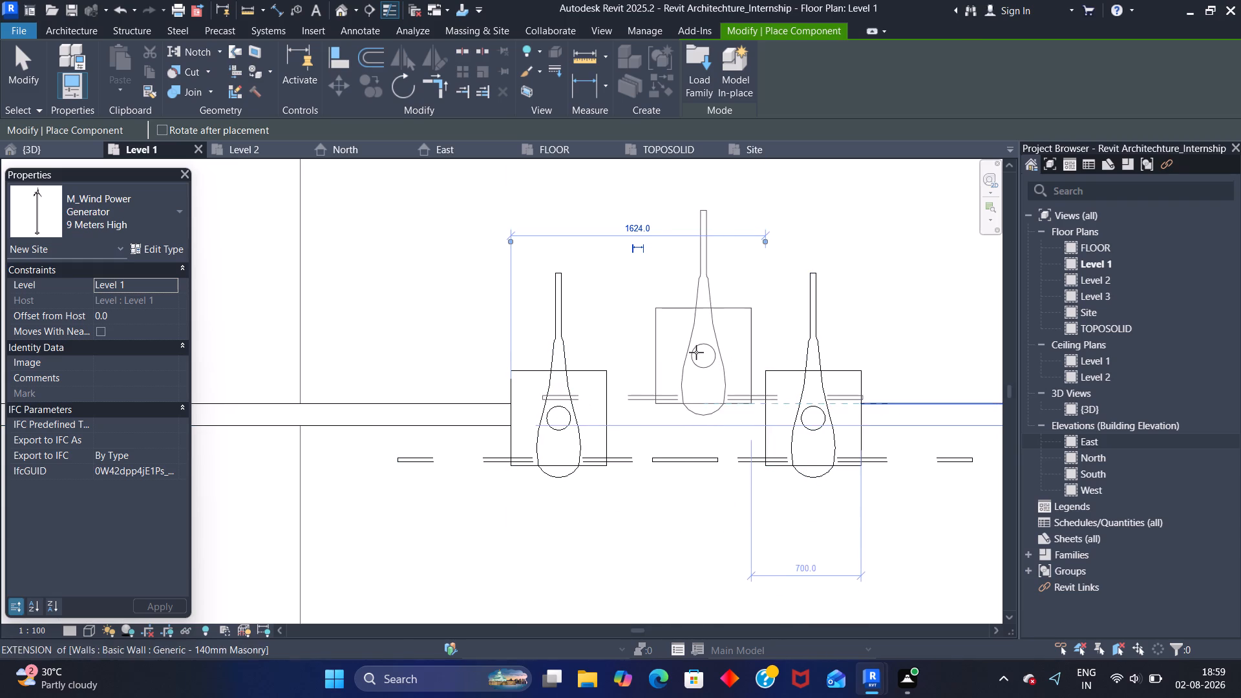
key("Escape")
key("Escape")
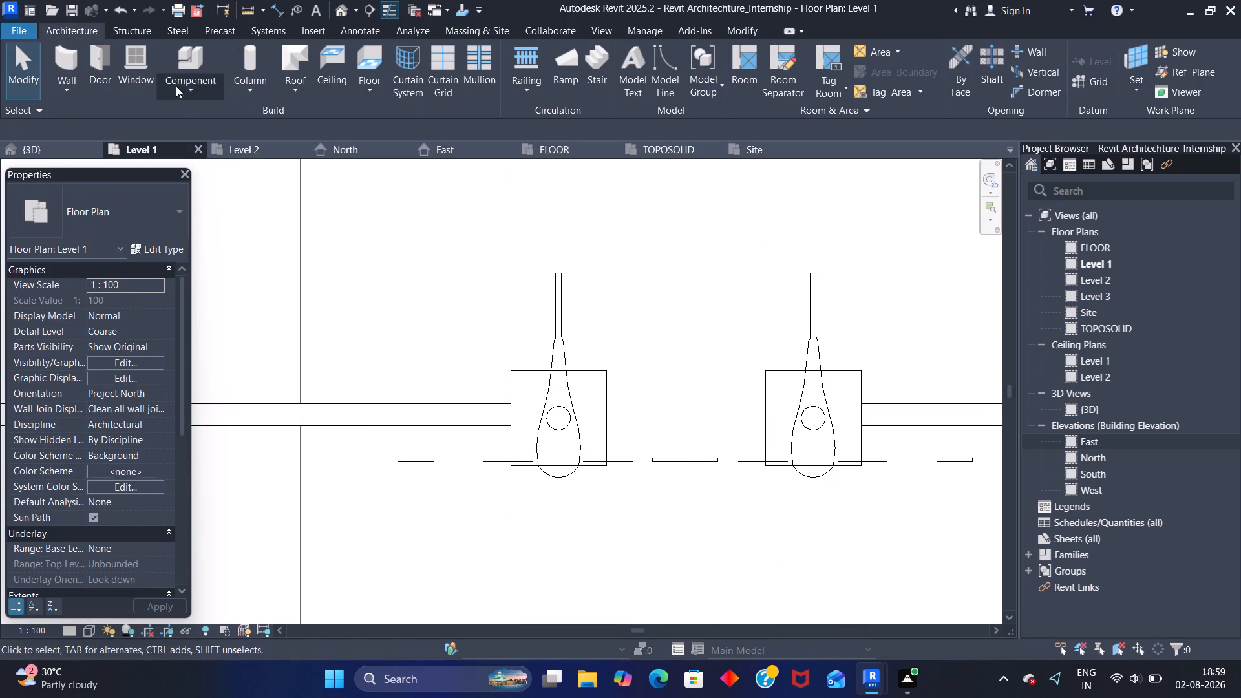
Examine the two wind power generators at the house's front gate in the 3D view from several angles.
left_click(78, 145)
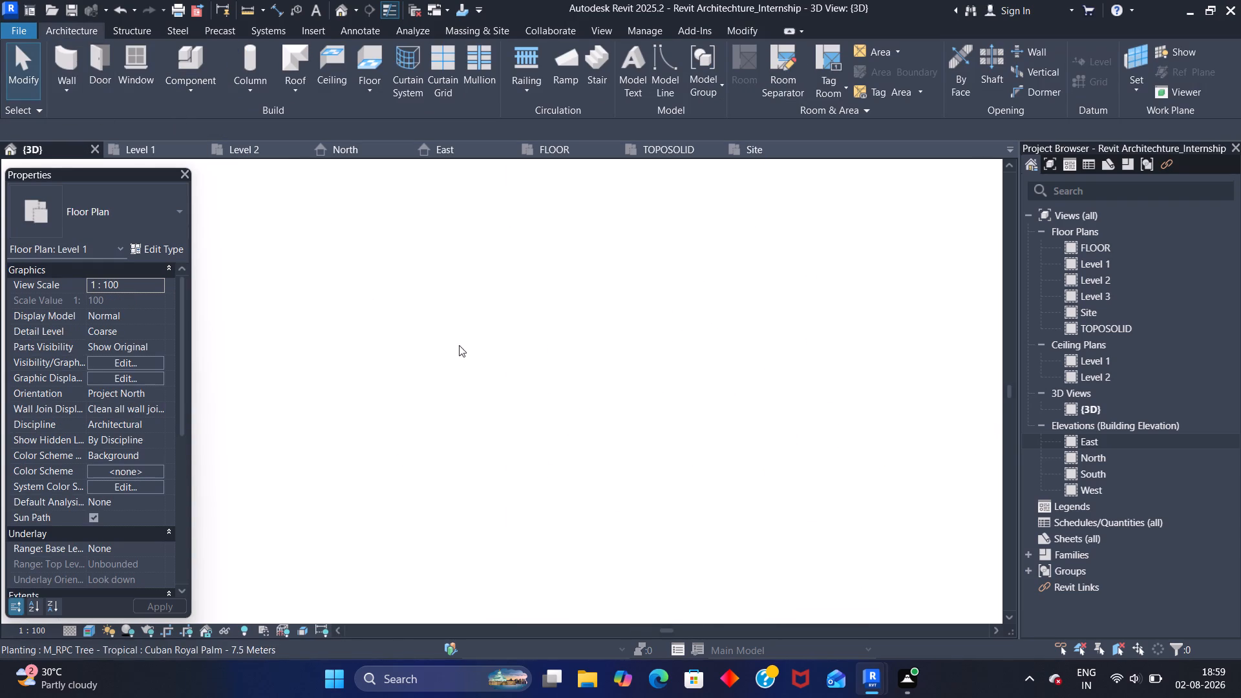
scroll(472, 344, "down", 2)
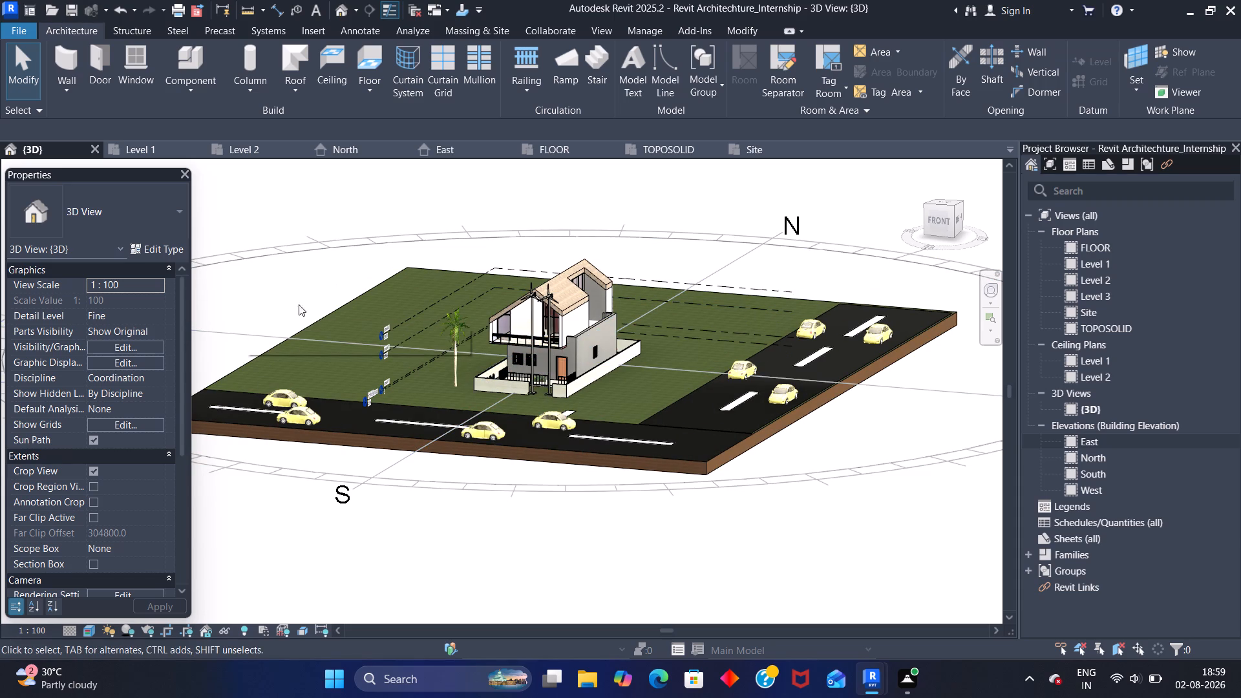
middle_click_drag(453, 288, 501, 311, "shift")
scroll(575, 330, "up", 6)
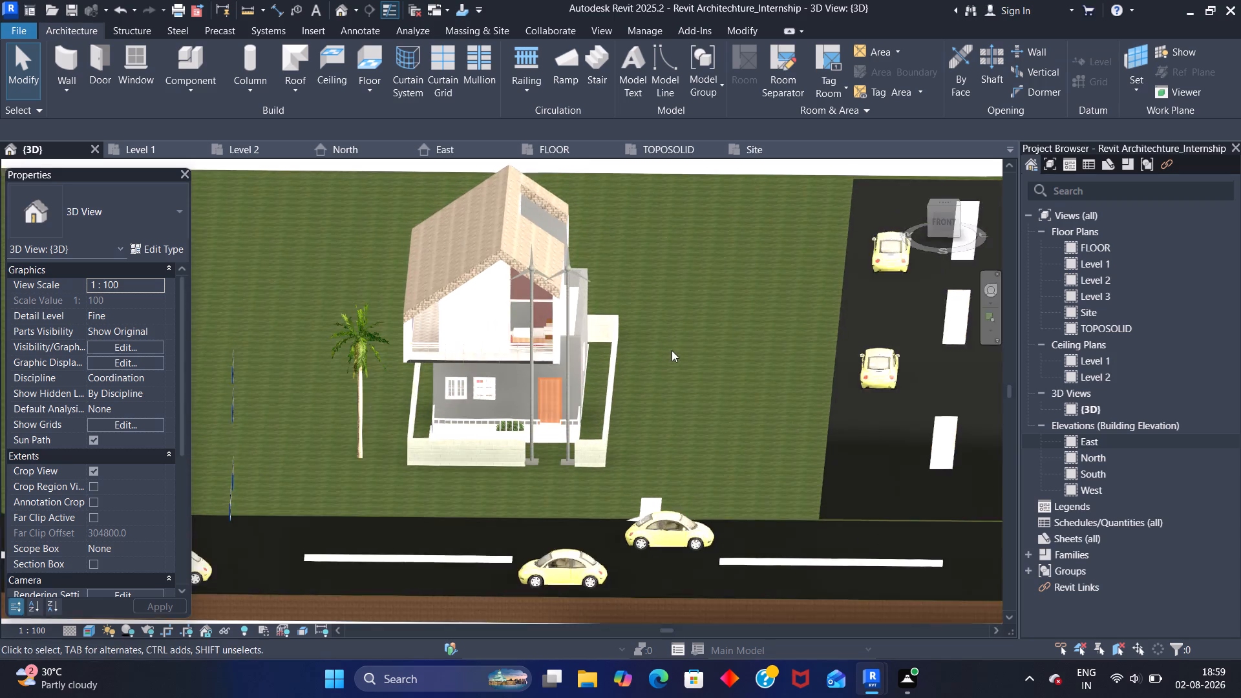
middle_click_drag(687, 337, 588, 334, "shift")
scroll(687, 337, "up", 1, "shift")
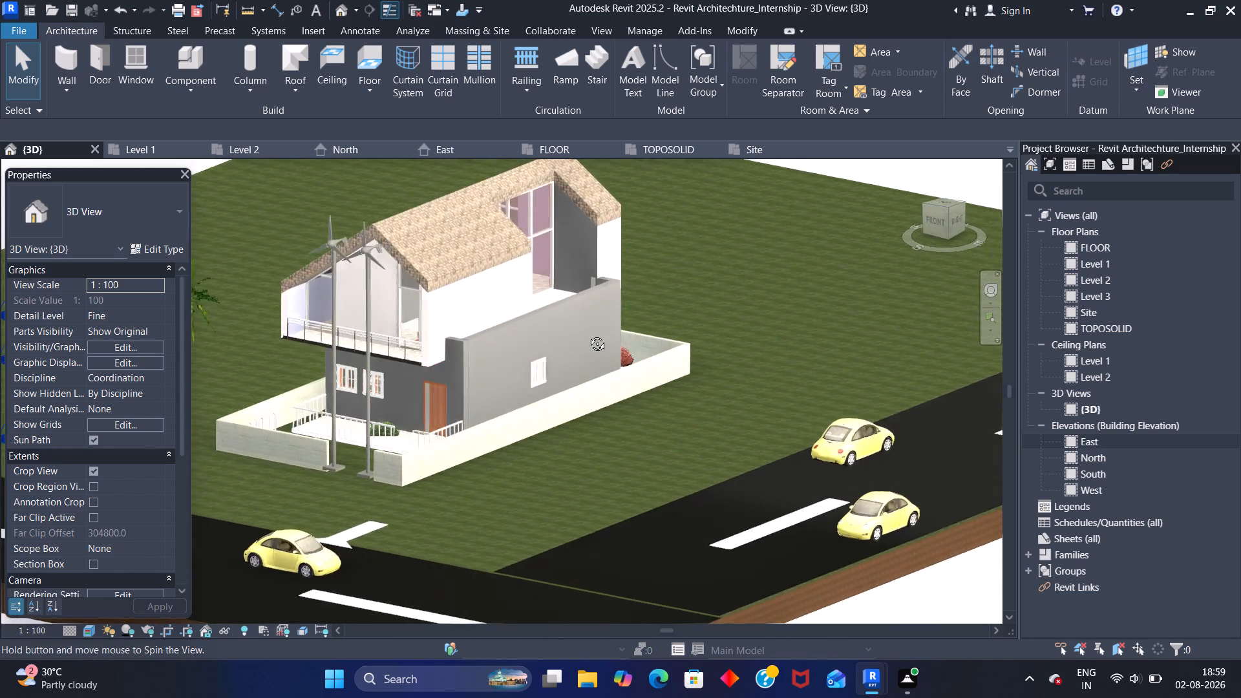
middle_click_drag(588, 334, 548, 347, "shift")
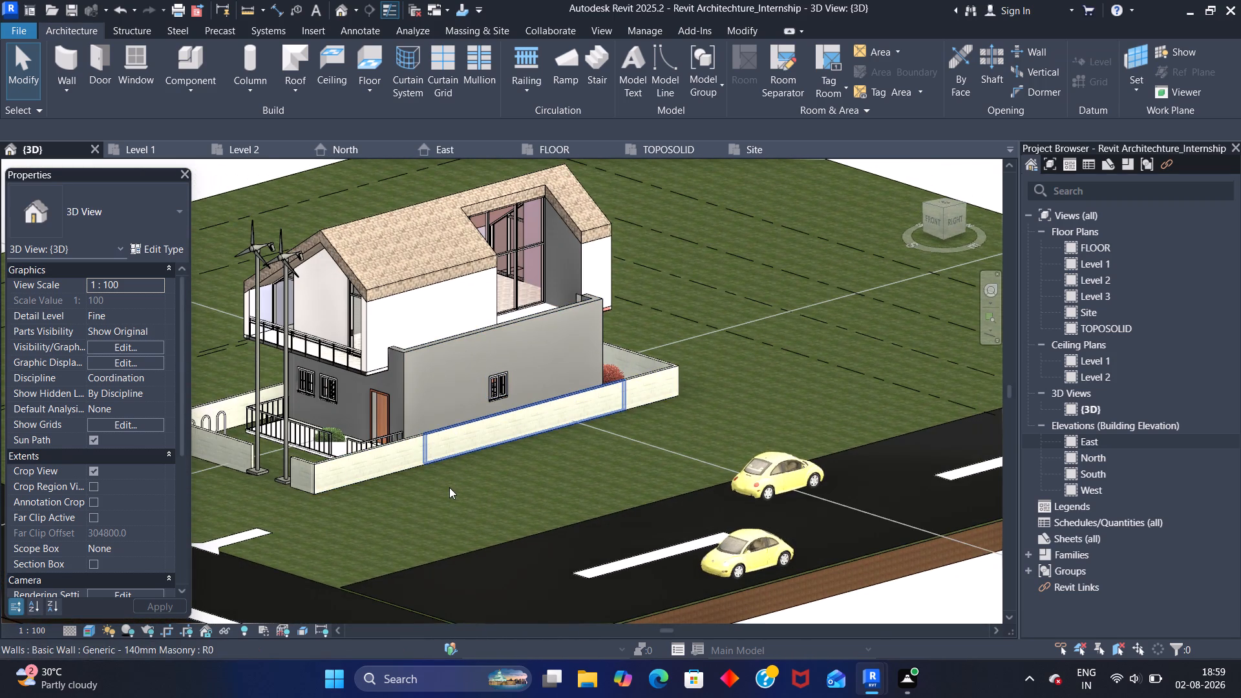
middle_click_drag(448, 487, 522, 461)
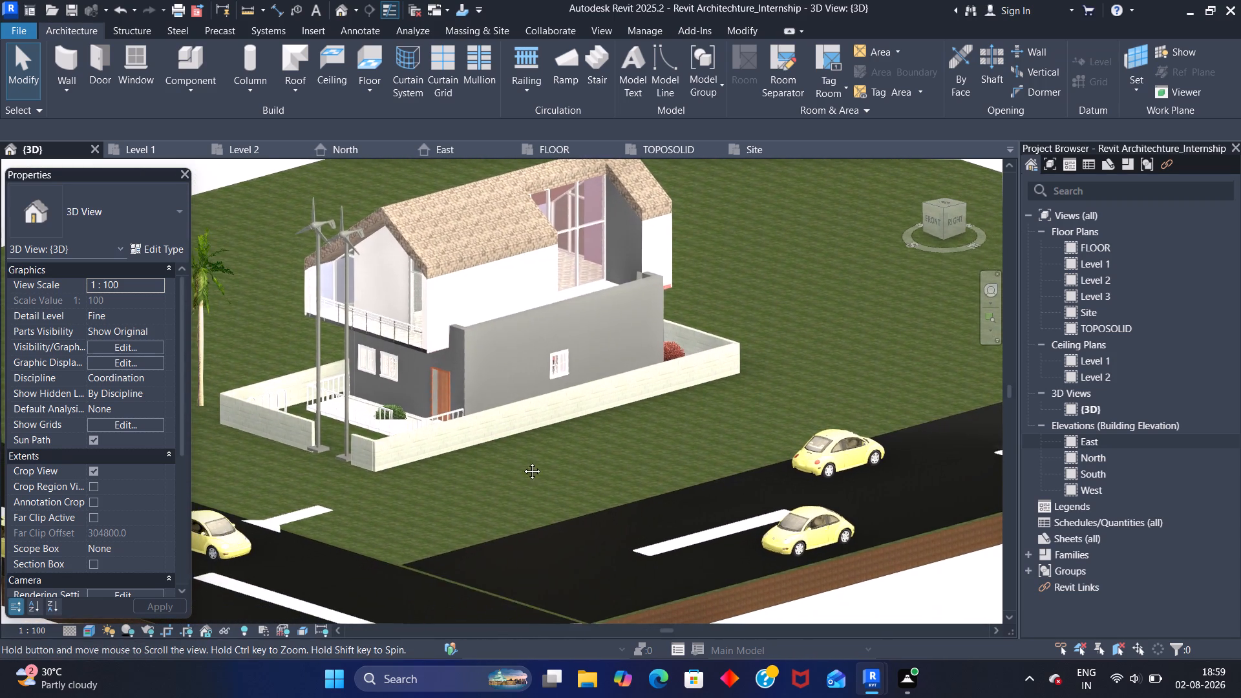
middle_click_drag(522, 461, 523, 461)
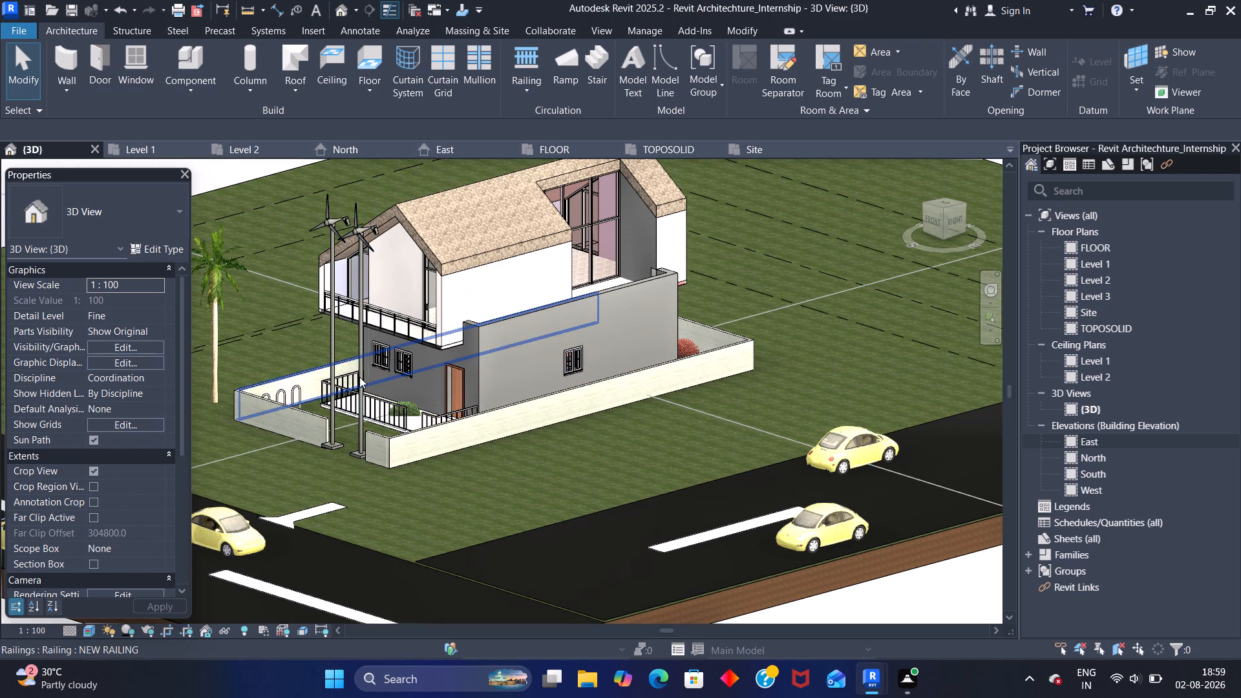
scroll(338, 238, "up", 1)
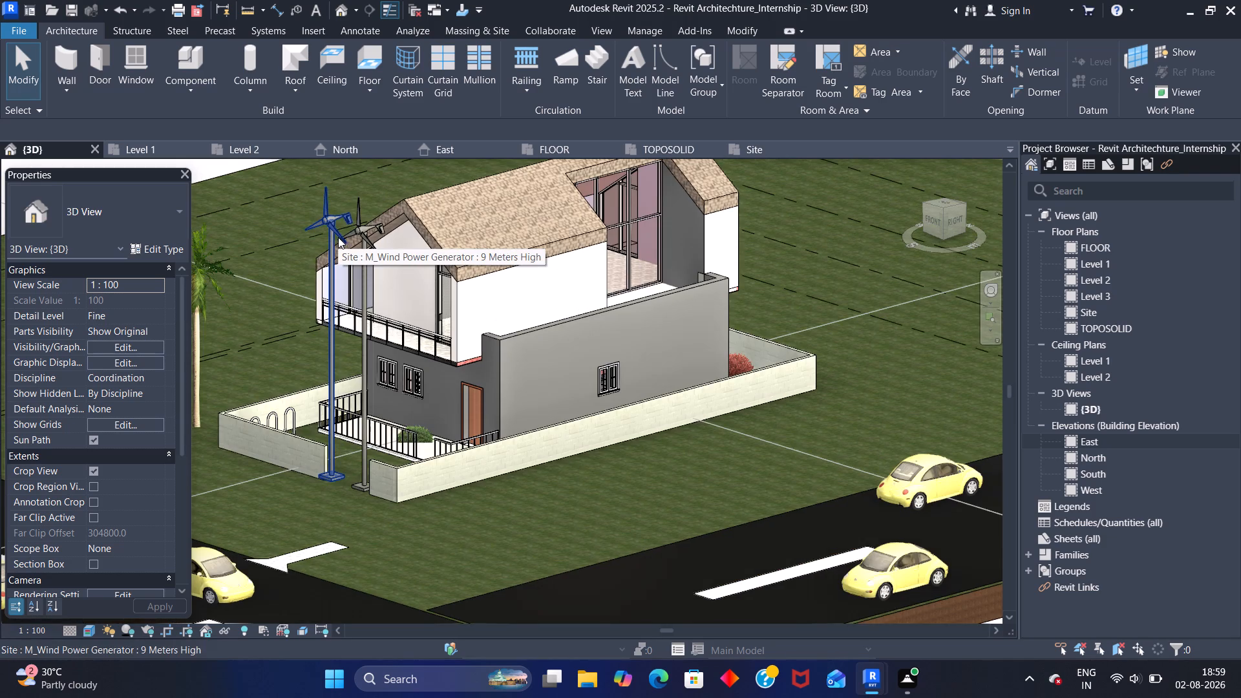
Delete both M_Wind Power Generator components at the front gate opening in the 3D view.
scroll(321, 251, "up", 1)
left_click(329, 213)
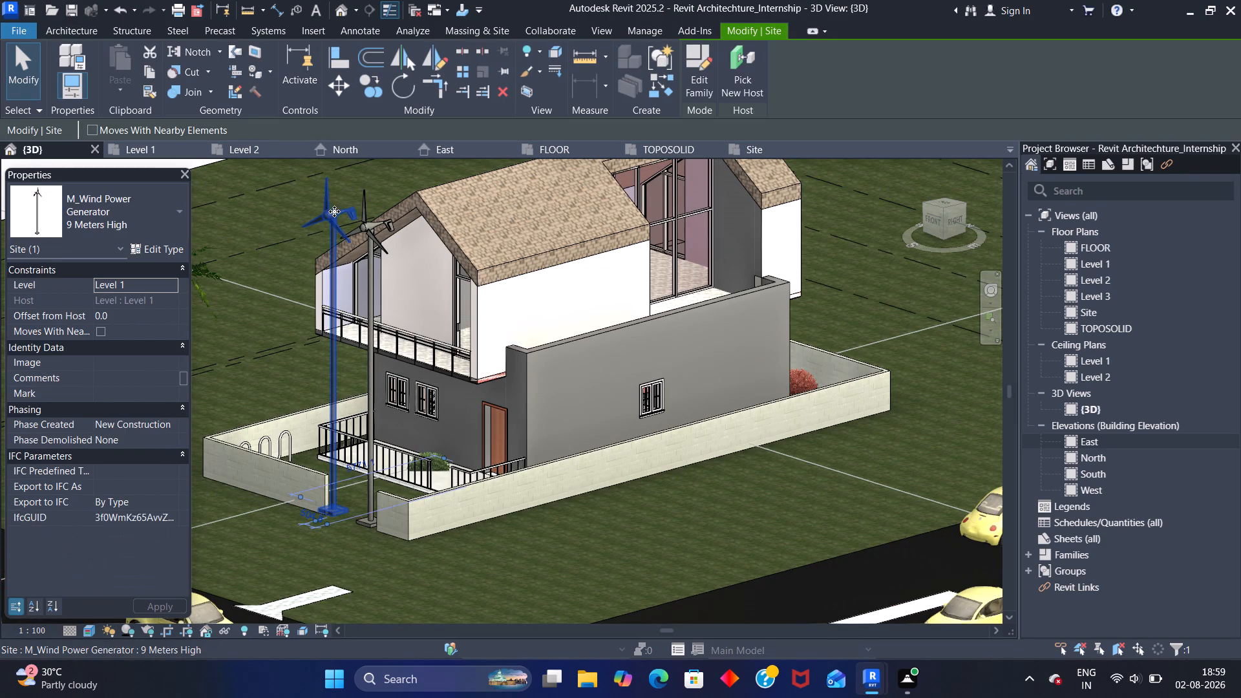
left_click(368, 234, "ctrl")
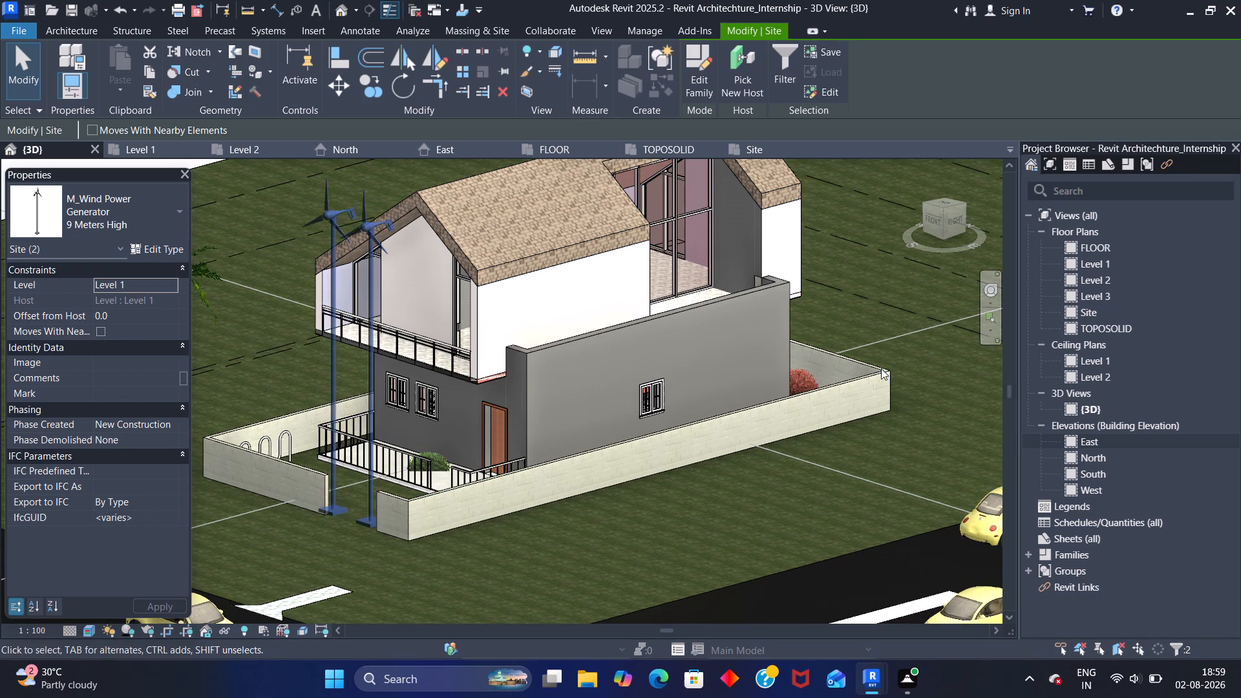
key("Delete")
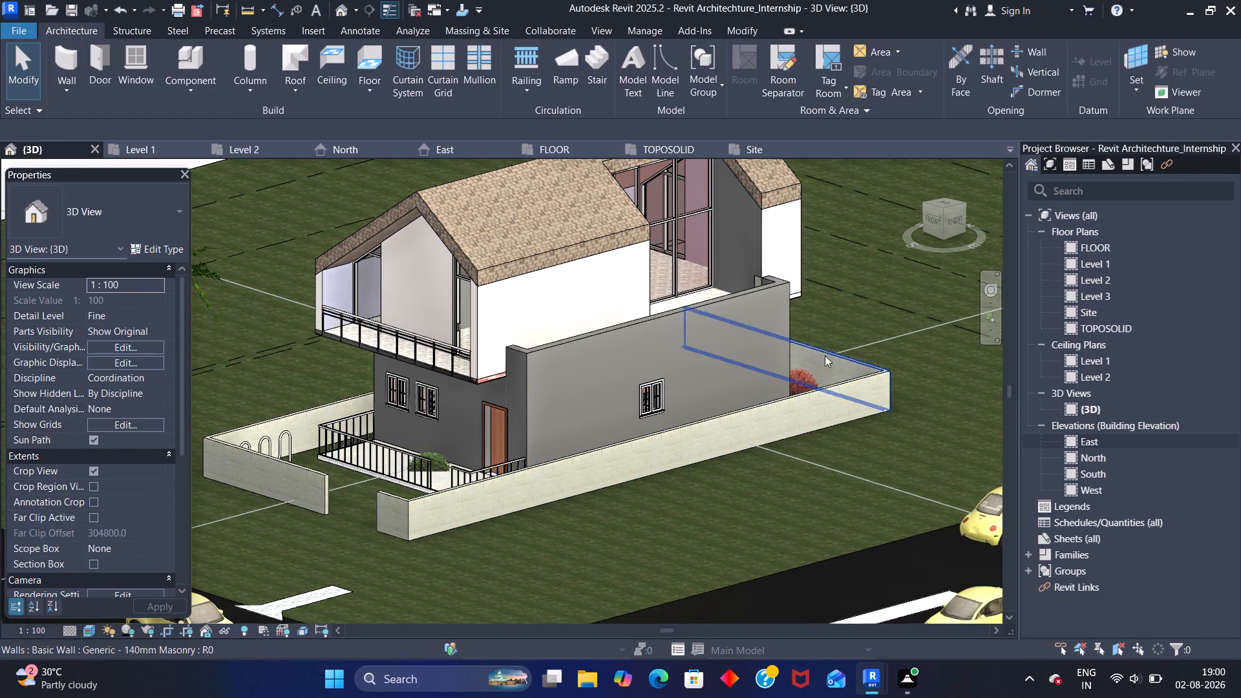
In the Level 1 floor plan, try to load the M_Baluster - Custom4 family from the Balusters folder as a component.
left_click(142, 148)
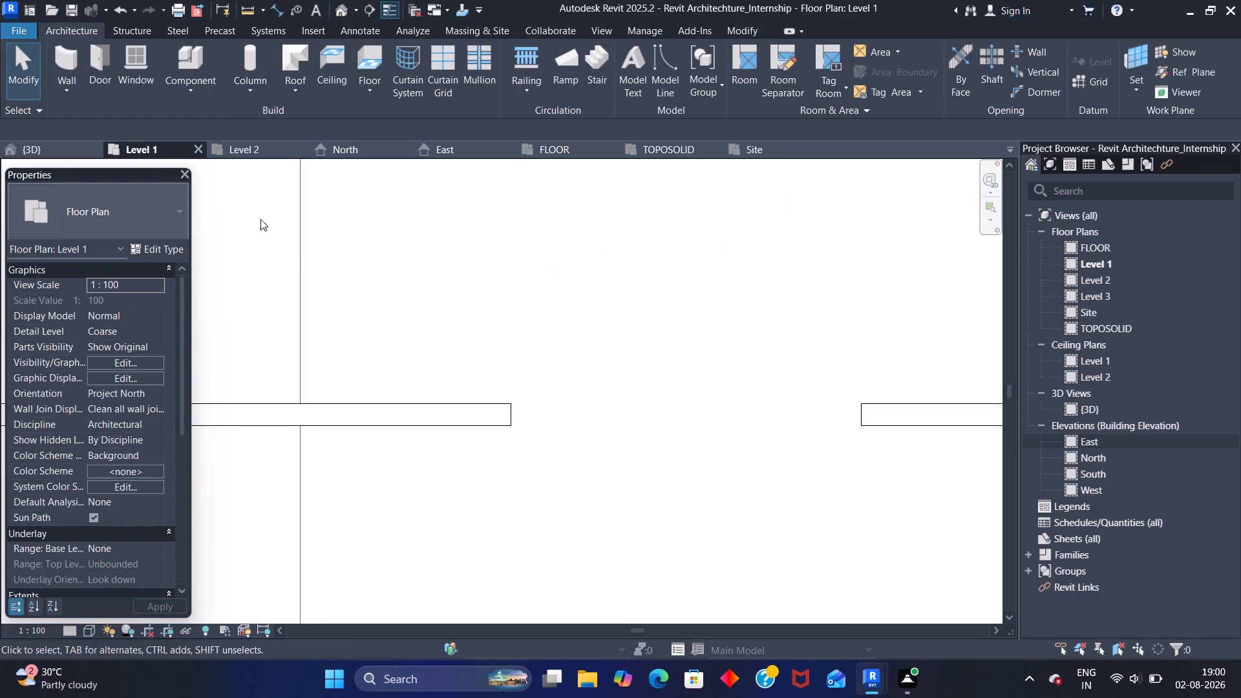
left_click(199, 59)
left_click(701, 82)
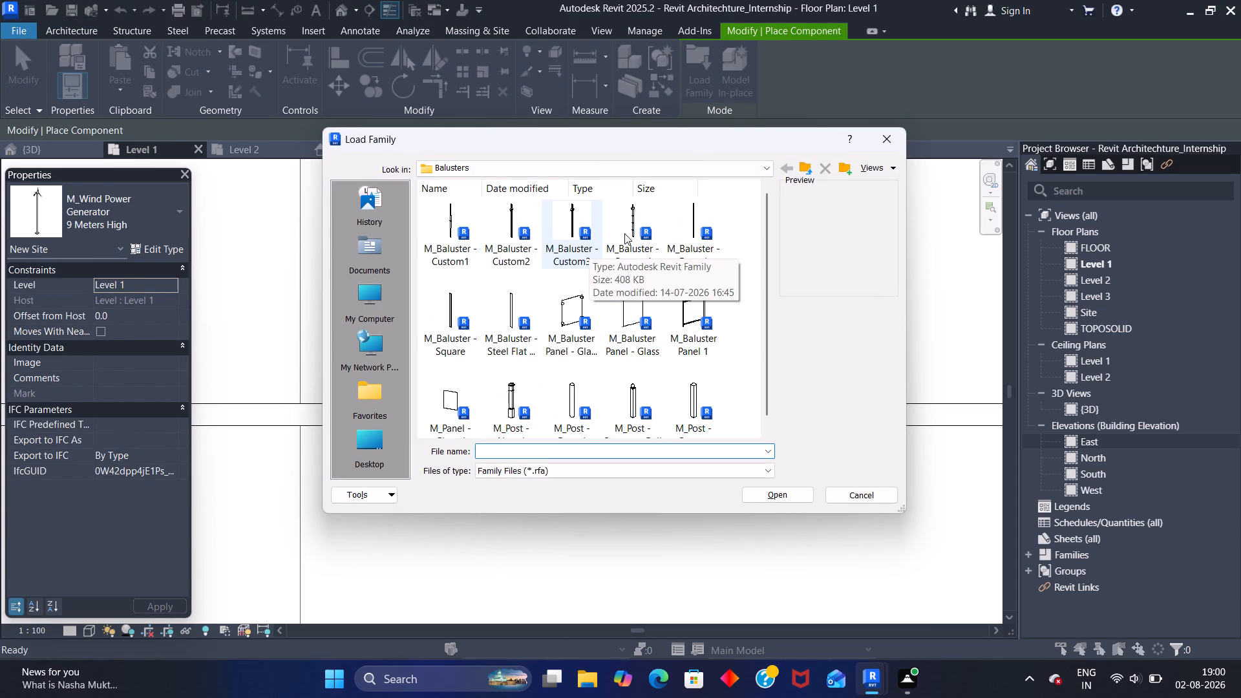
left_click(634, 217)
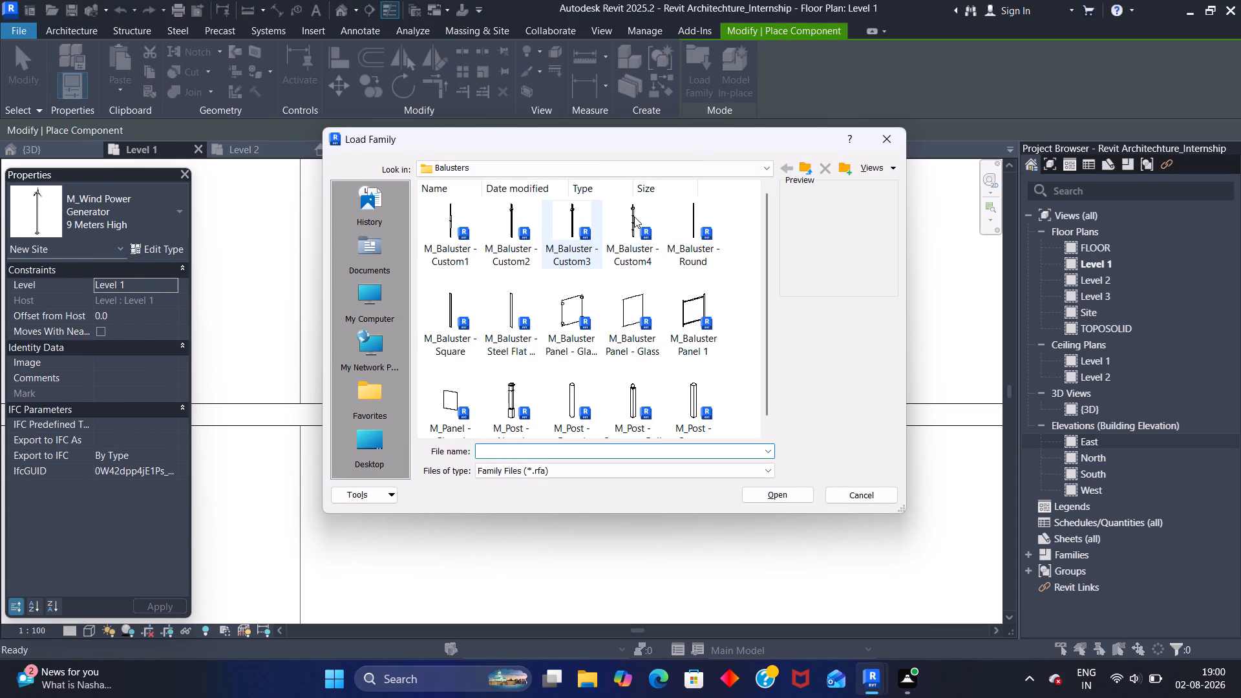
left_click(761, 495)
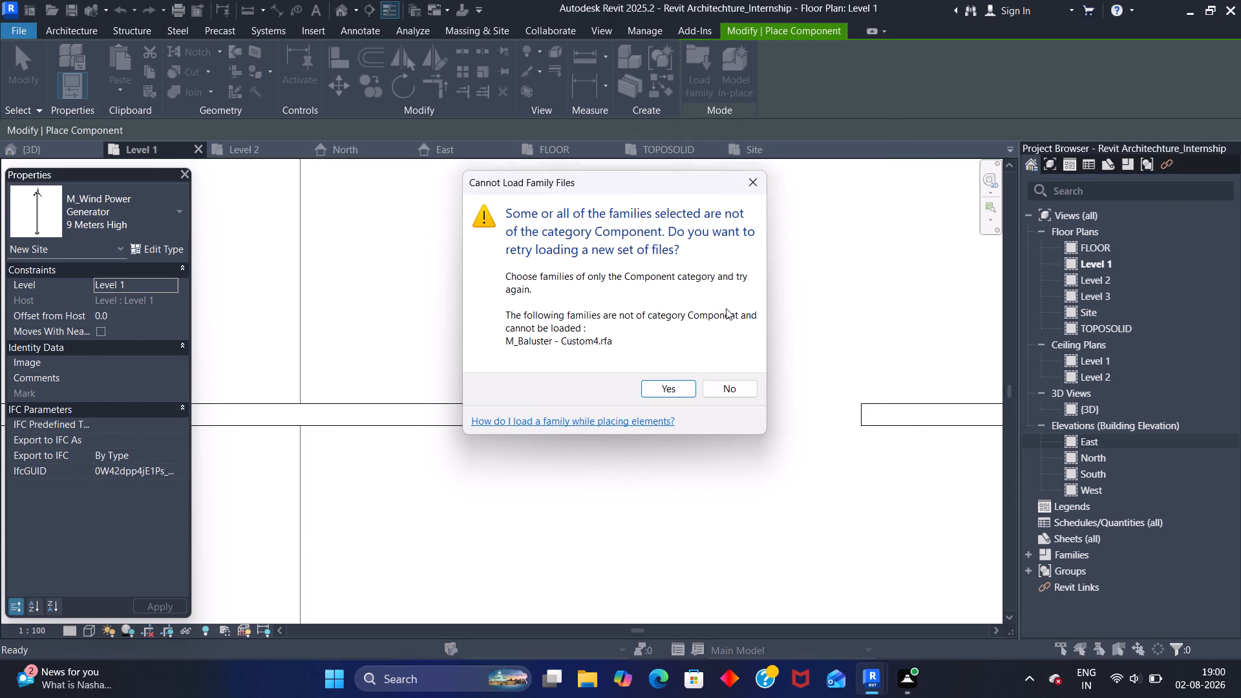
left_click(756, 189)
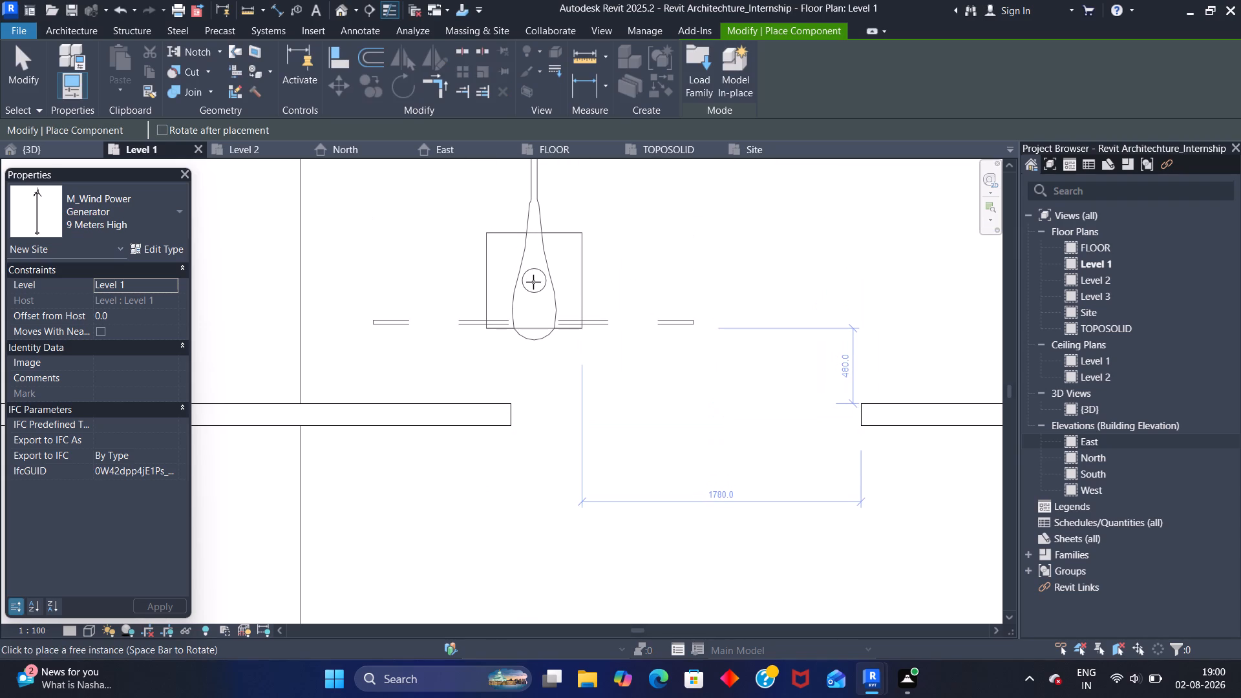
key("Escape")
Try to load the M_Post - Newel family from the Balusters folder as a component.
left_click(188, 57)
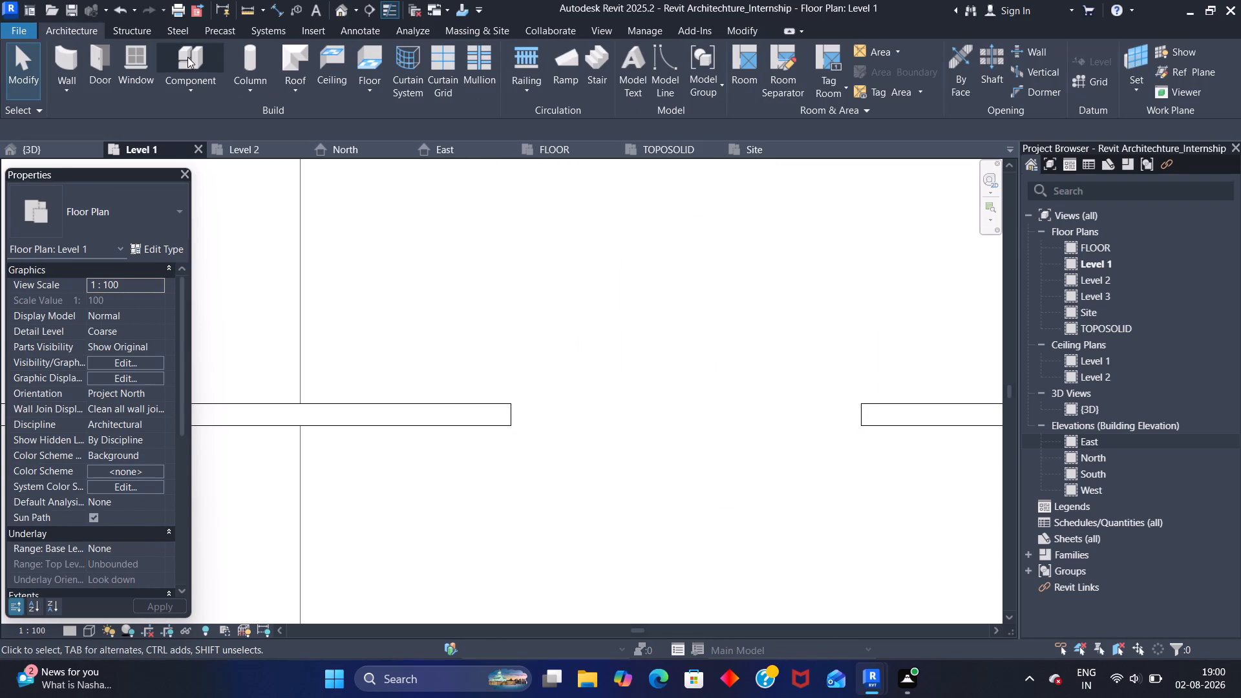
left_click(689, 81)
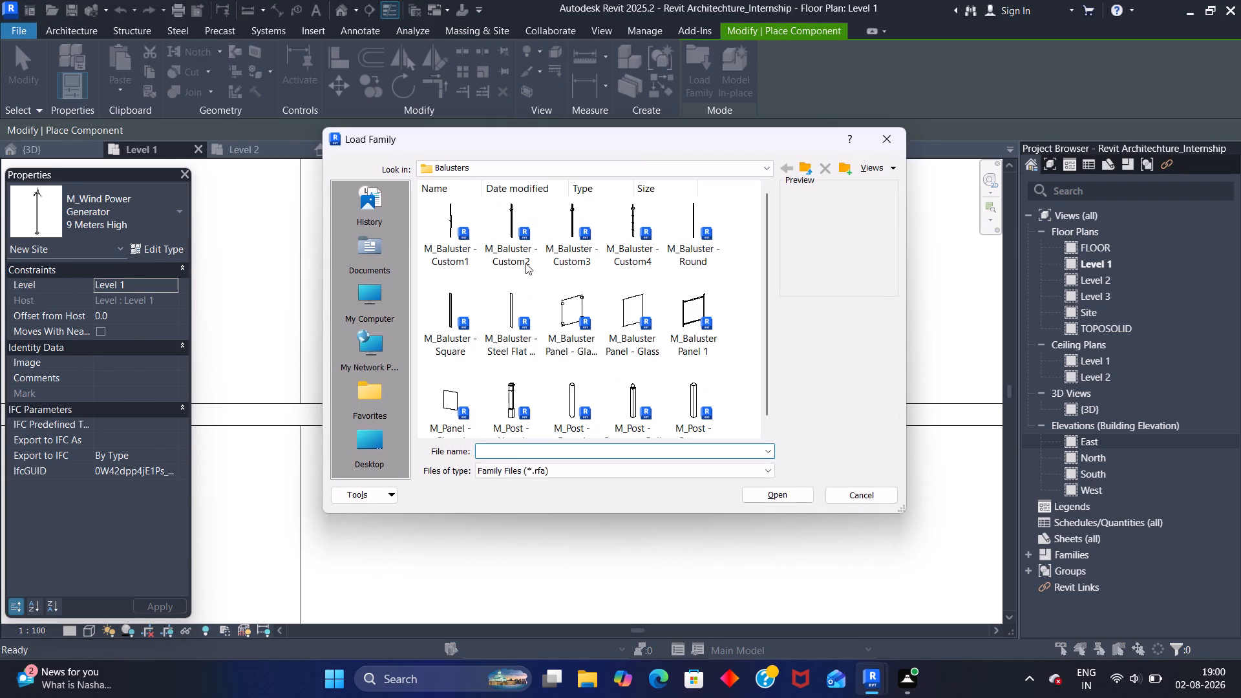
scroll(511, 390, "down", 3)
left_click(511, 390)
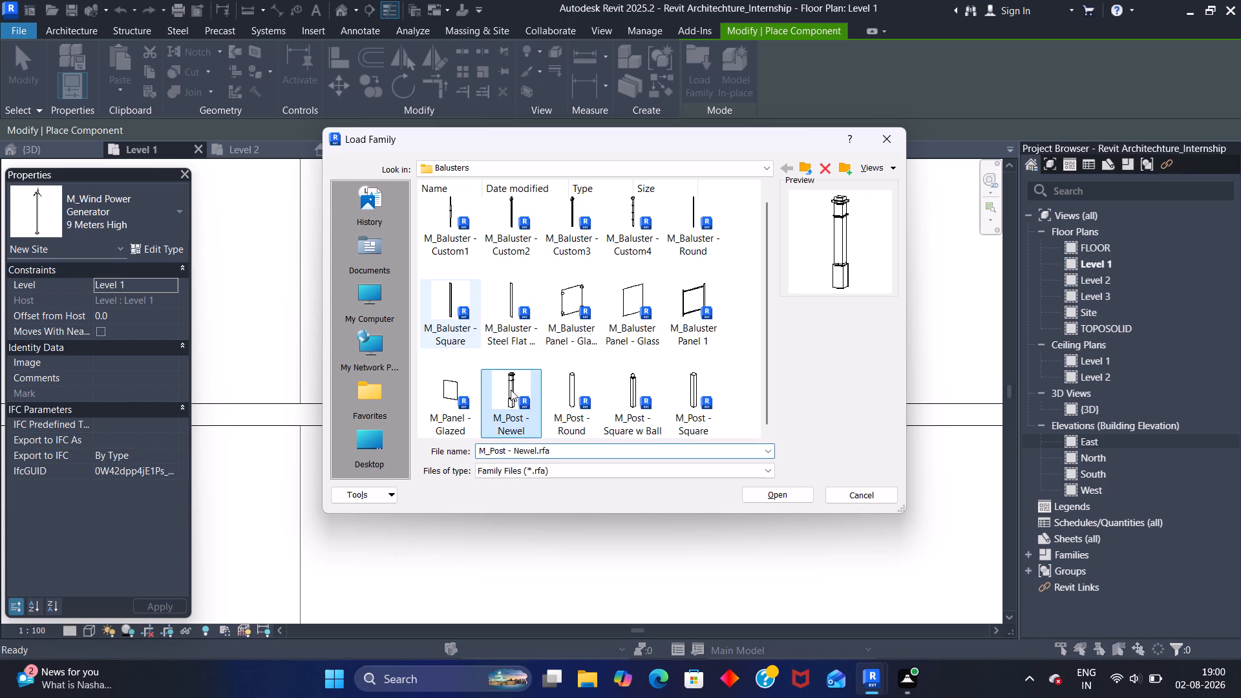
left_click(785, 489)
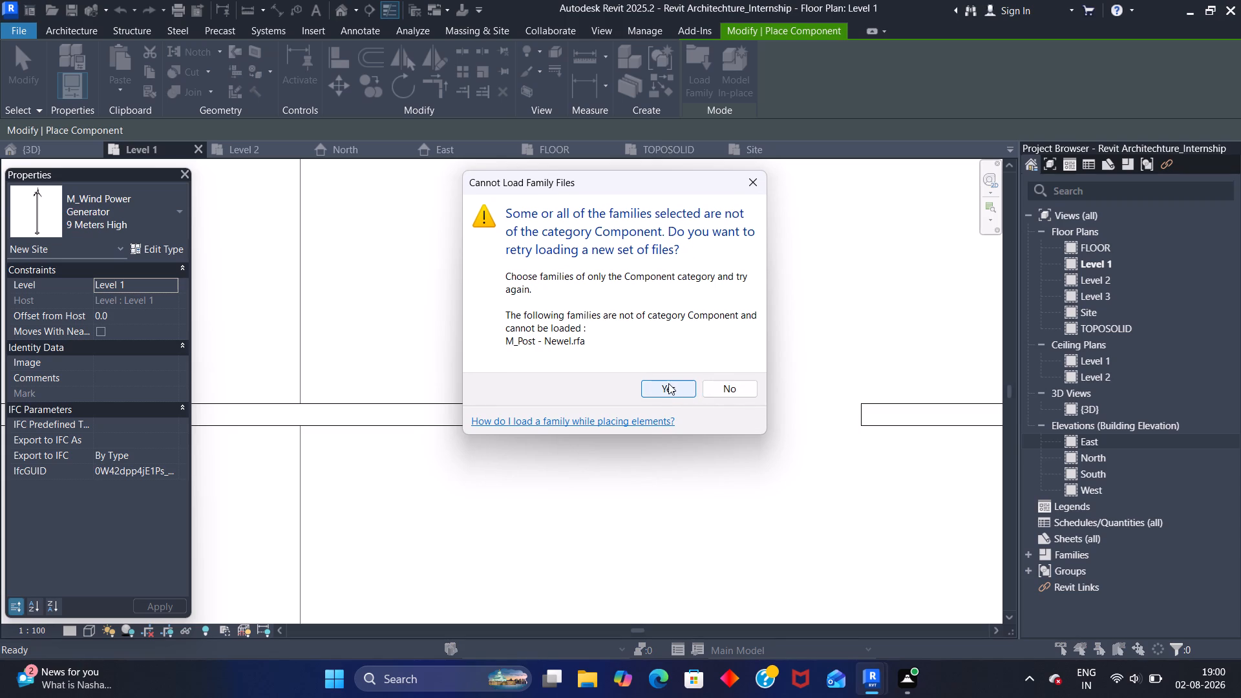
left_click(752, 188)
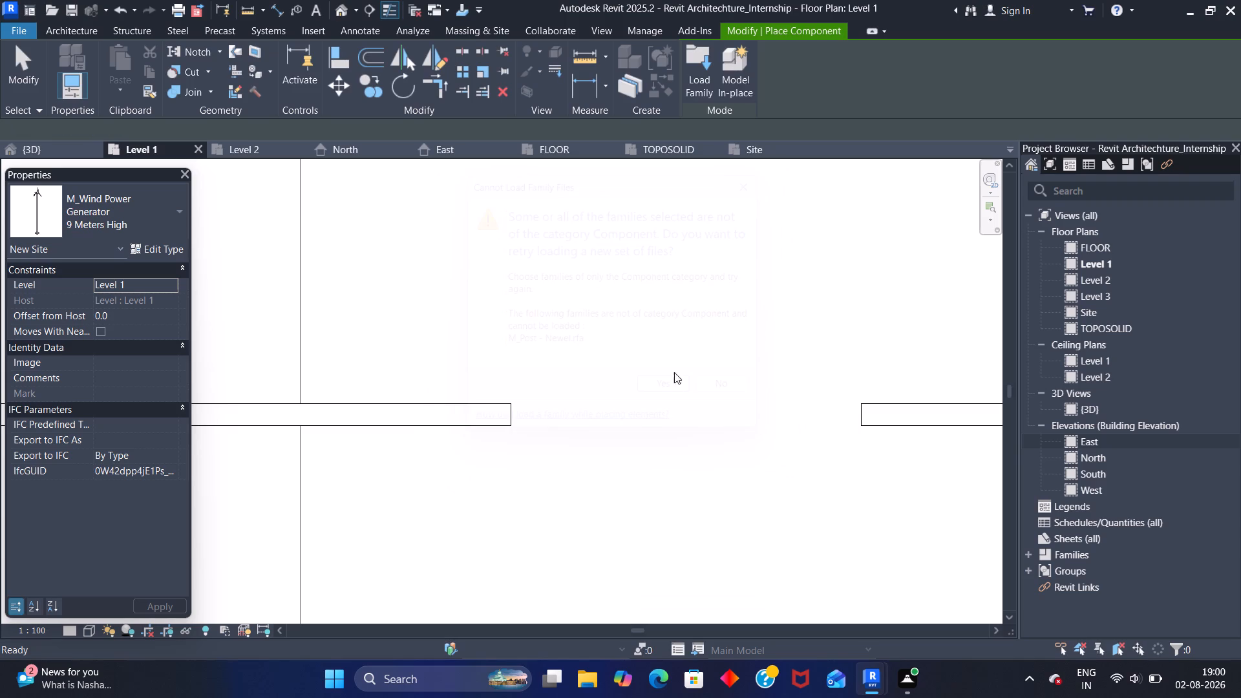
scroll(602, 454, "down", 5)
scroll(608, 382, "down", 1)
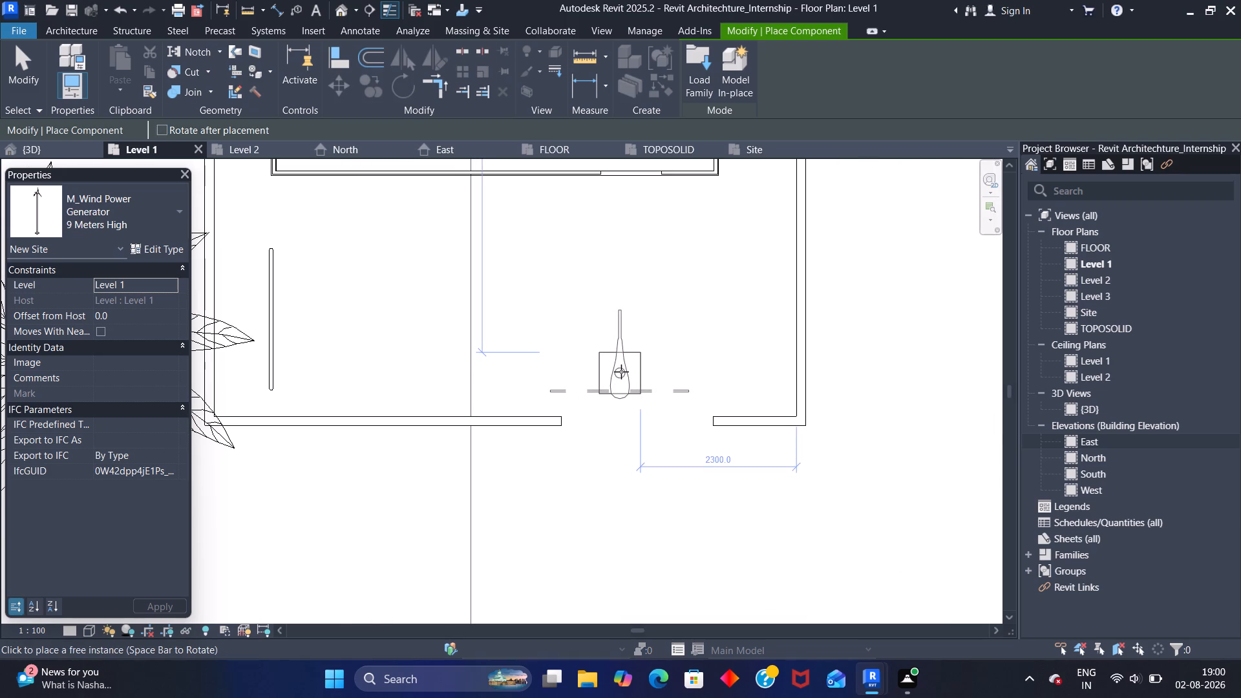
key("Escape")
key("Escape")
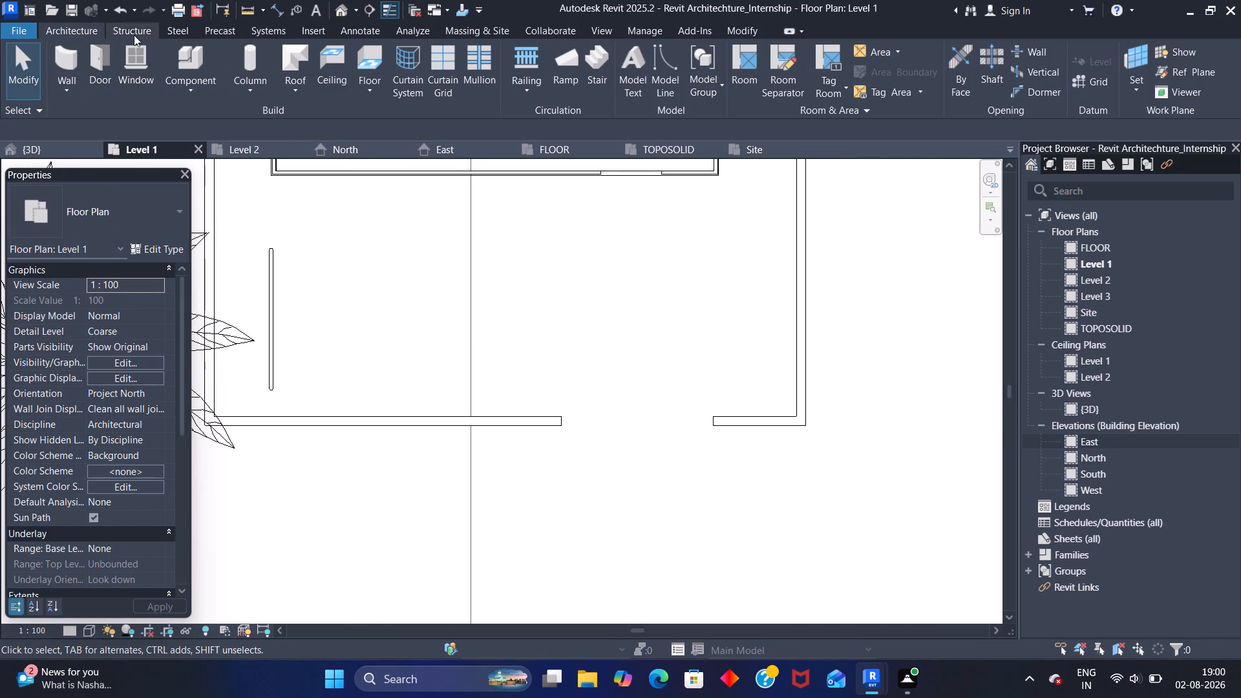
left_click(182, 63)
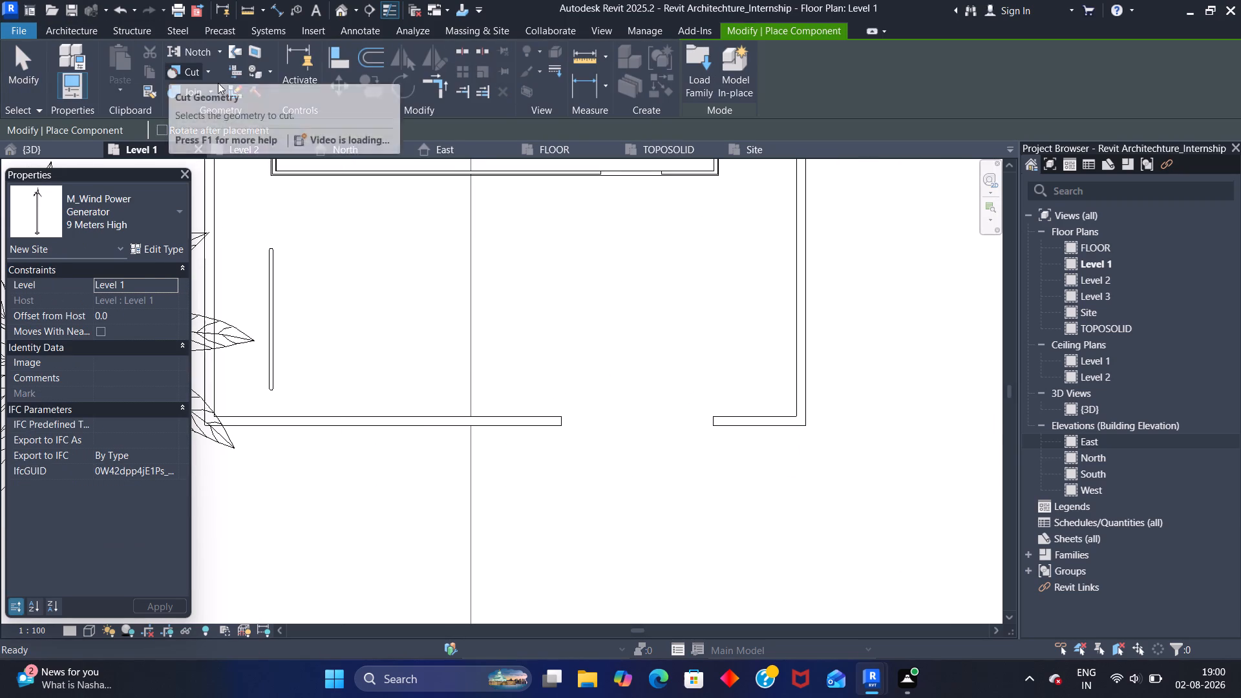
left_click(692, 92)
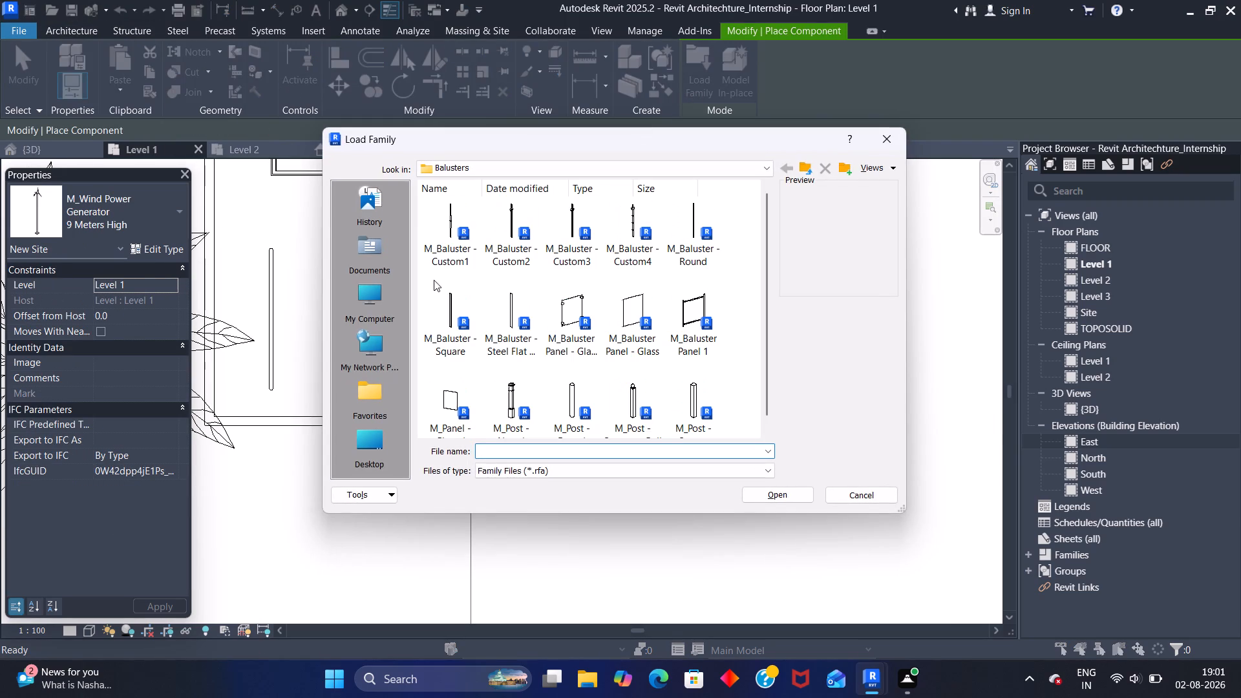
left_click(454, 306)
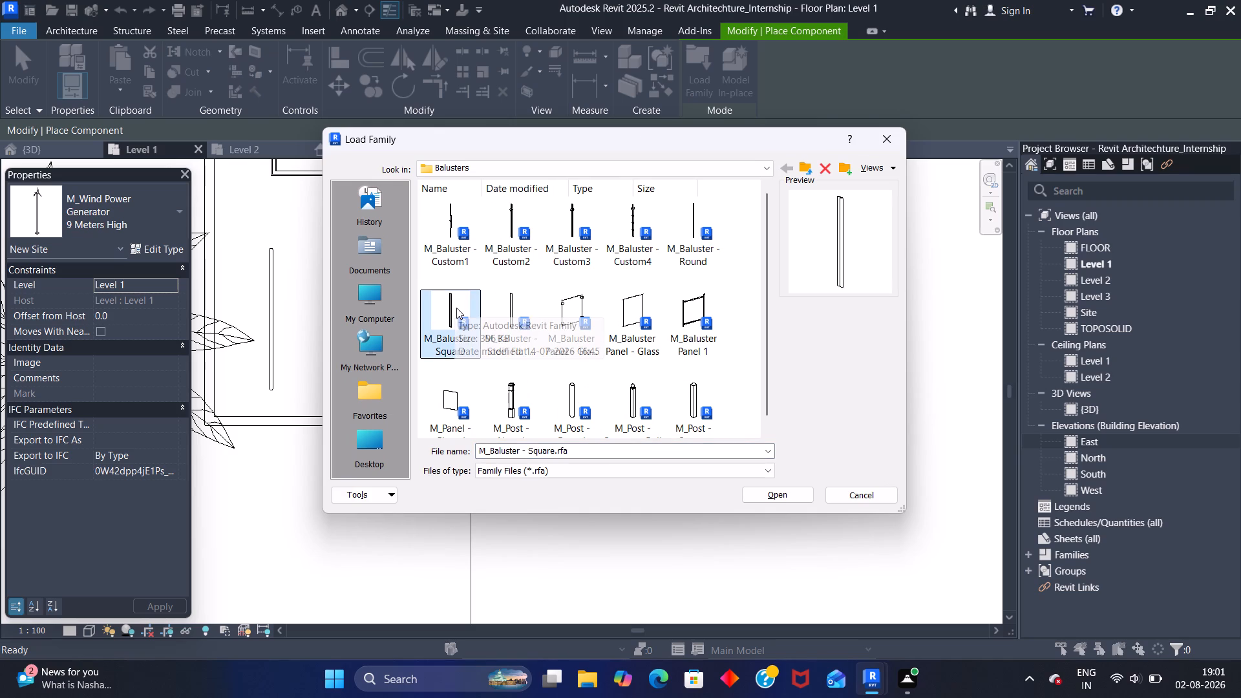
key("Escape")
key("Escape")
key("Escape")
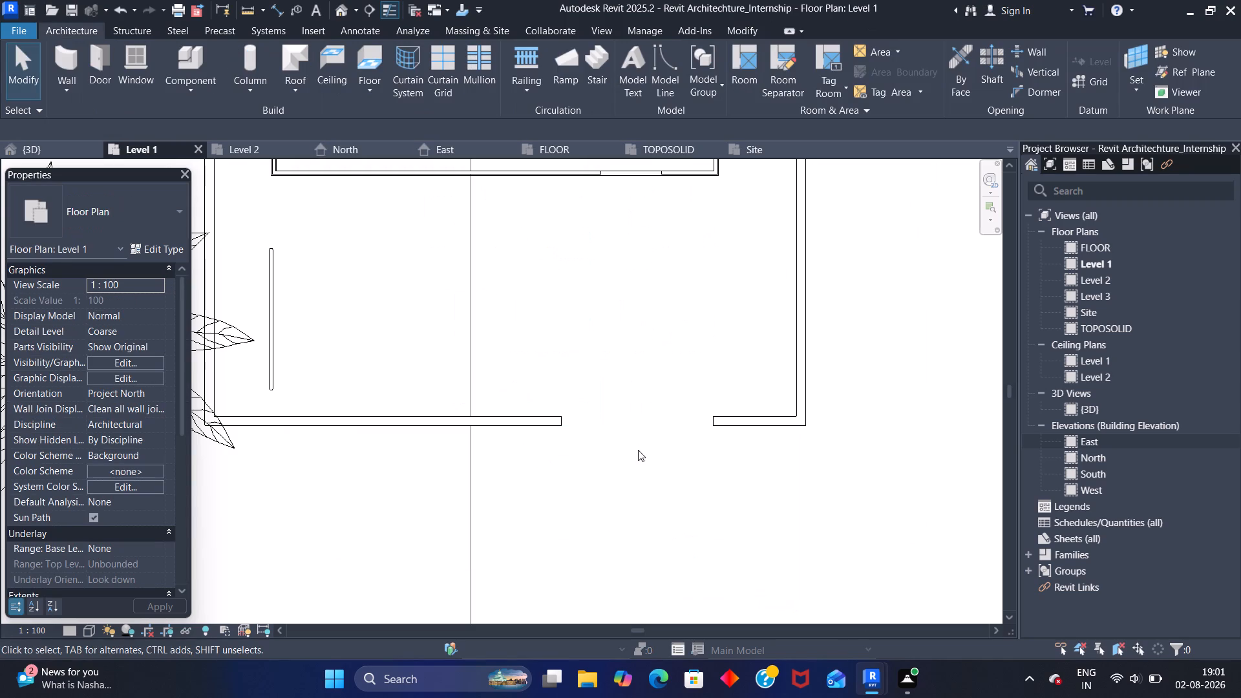
Start placing an M_RPC Tree - Tropical component of type Windmill Palm - 2.4 Meters on the Level 1 site plan.
scroll(597, 238, "down", 2)
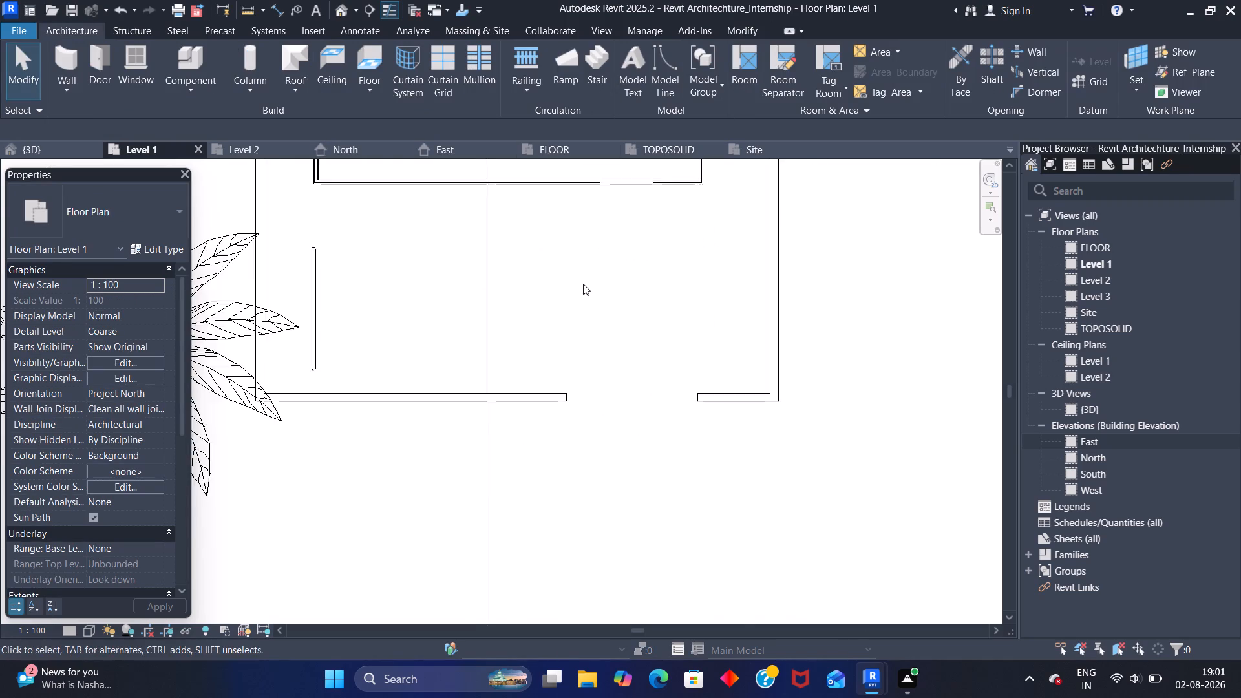
scroll(583, 284, "down", 3)
middle_click_drag(558, 384, 587, 259)
scroll(586, 328, "down", 3)
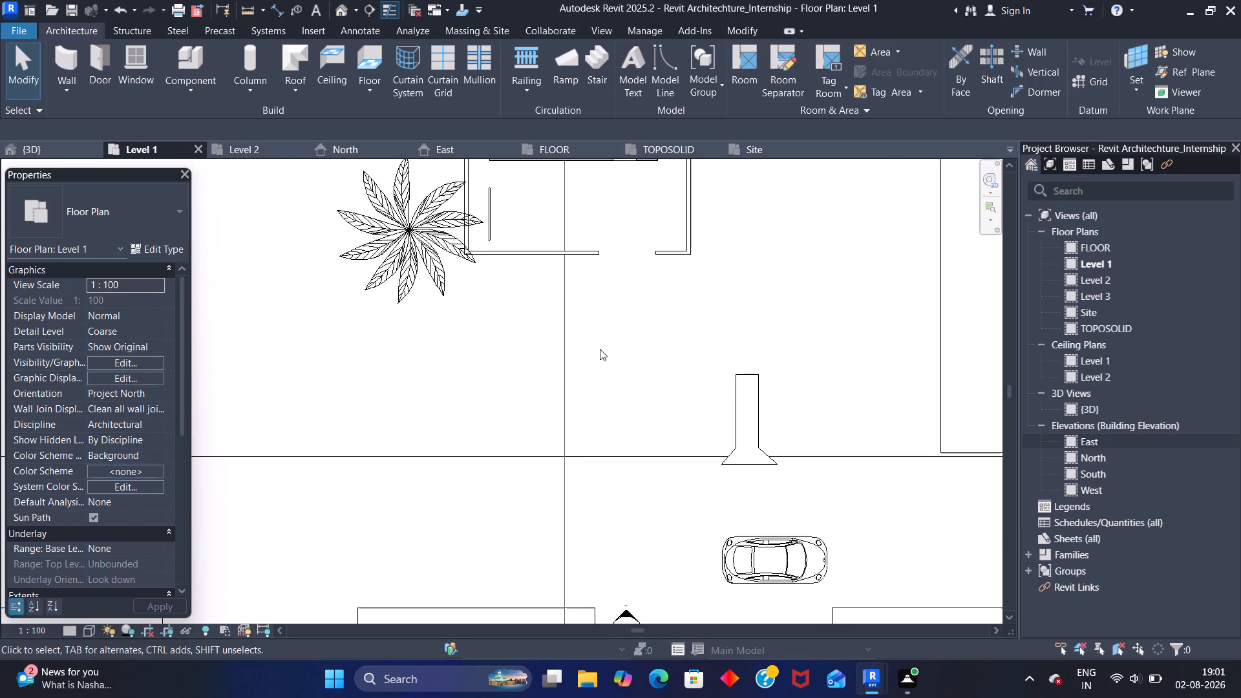
scroll(600, 349, "down", 4)
middle_click_drag(590, 347, 584, 284)
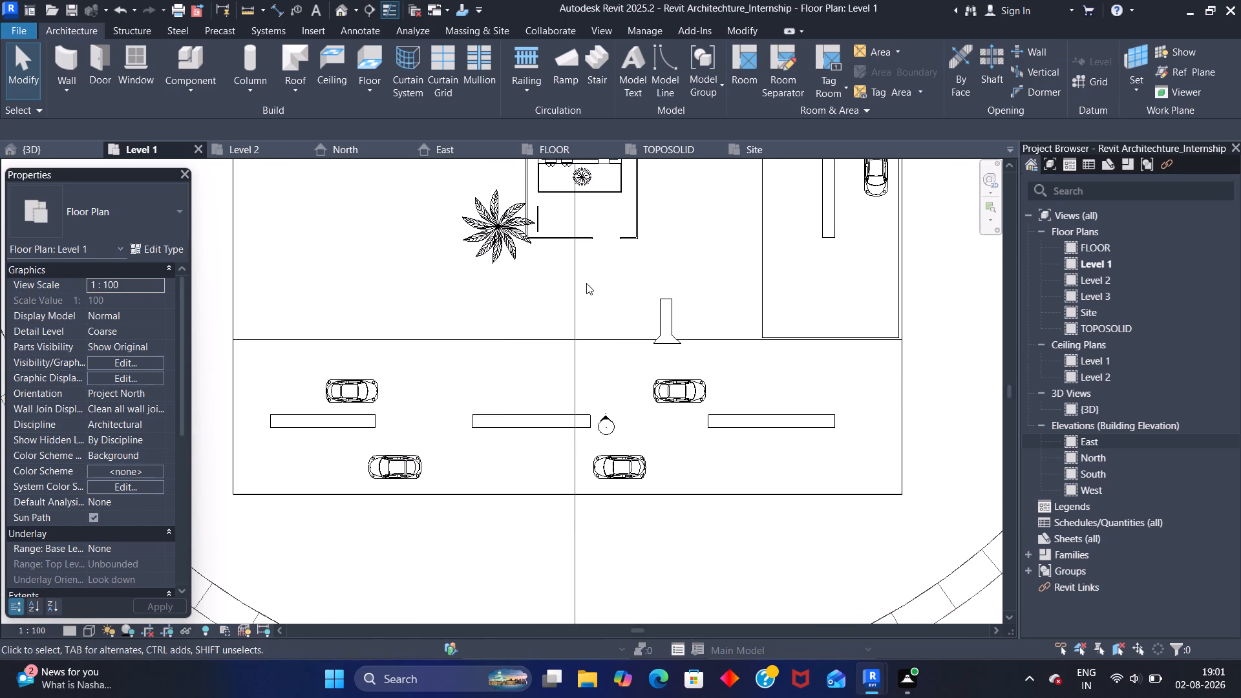
middle_click_drag(585, 282, 570, 336)
scroll(587, 325, "up", 3)
scroll(584, 333, "down", 3)
middle_click_drag(582, 344, 574, 383)
scroll(576, 383, "down", 1)
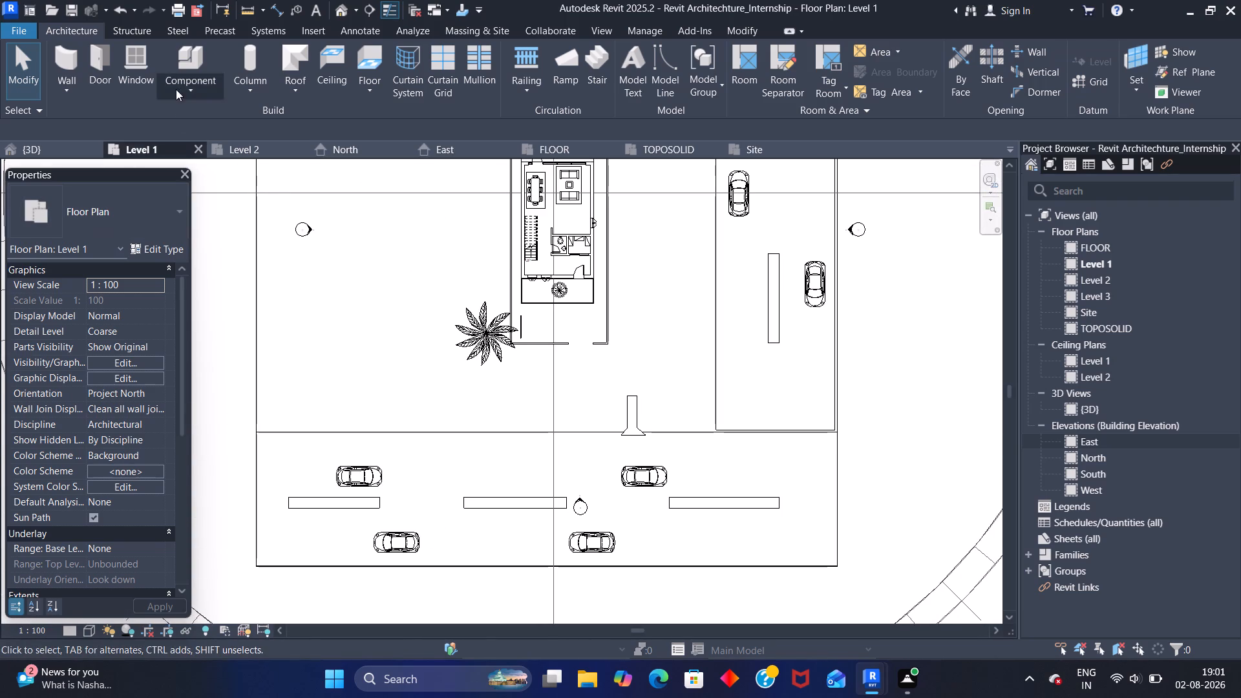
left_click(188, 59)
left_click(172, 205)
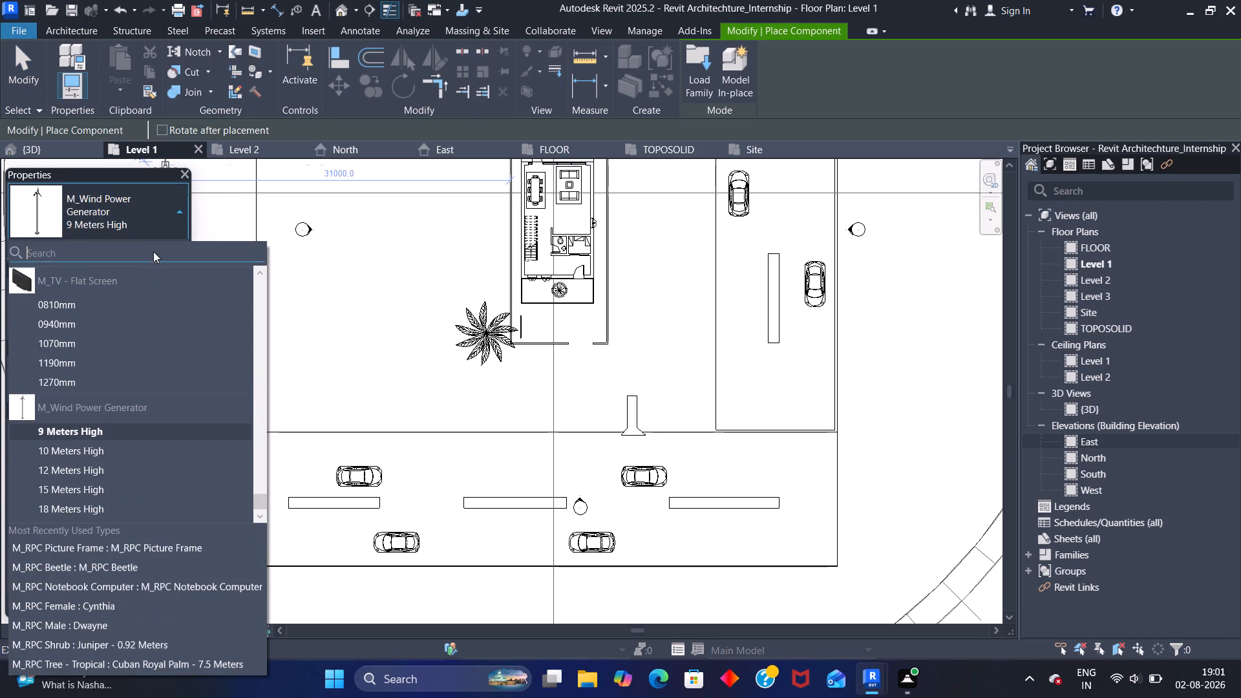
scroll(122, 368, "down", 4)
scroll(82, 462, "up", 3)
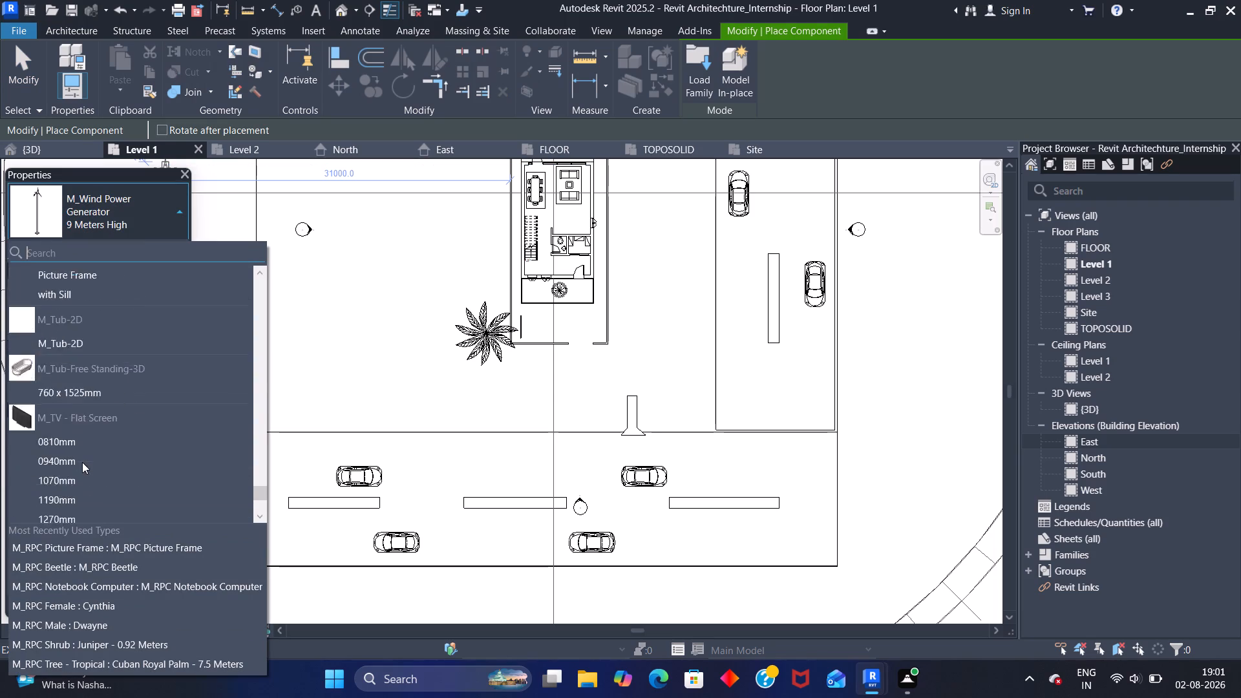
scroll(82, 462, "up", 6)
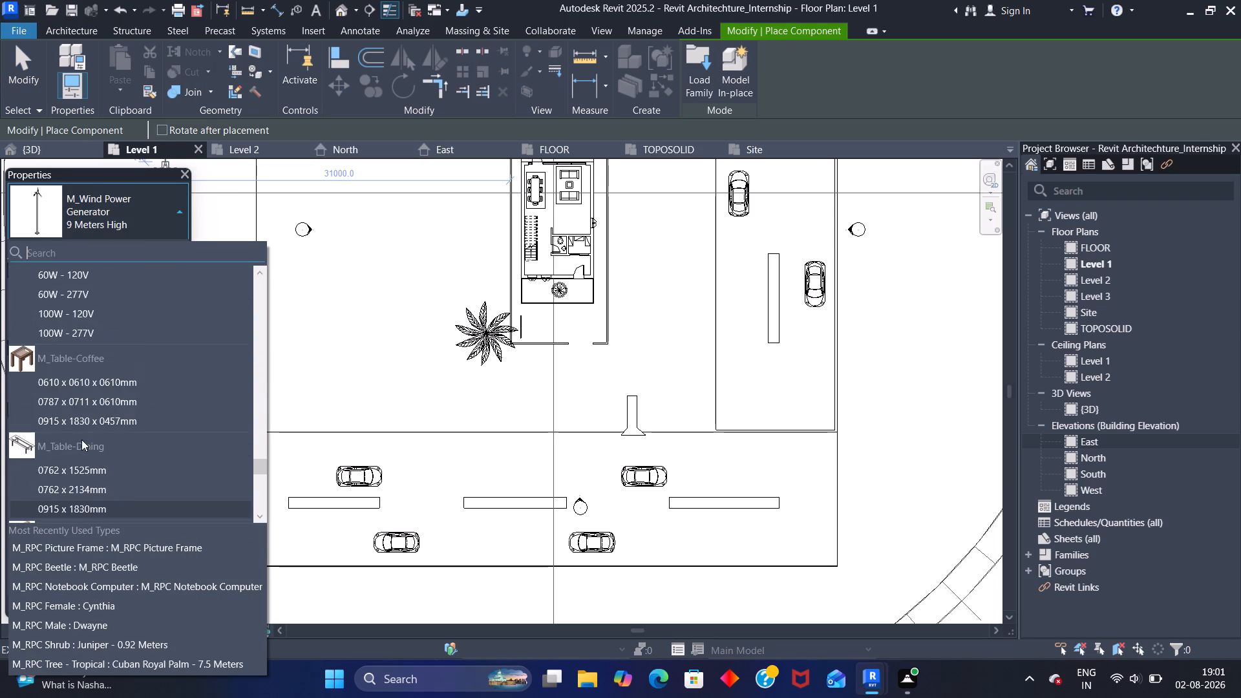
scroll(81, 436, "up", 7)
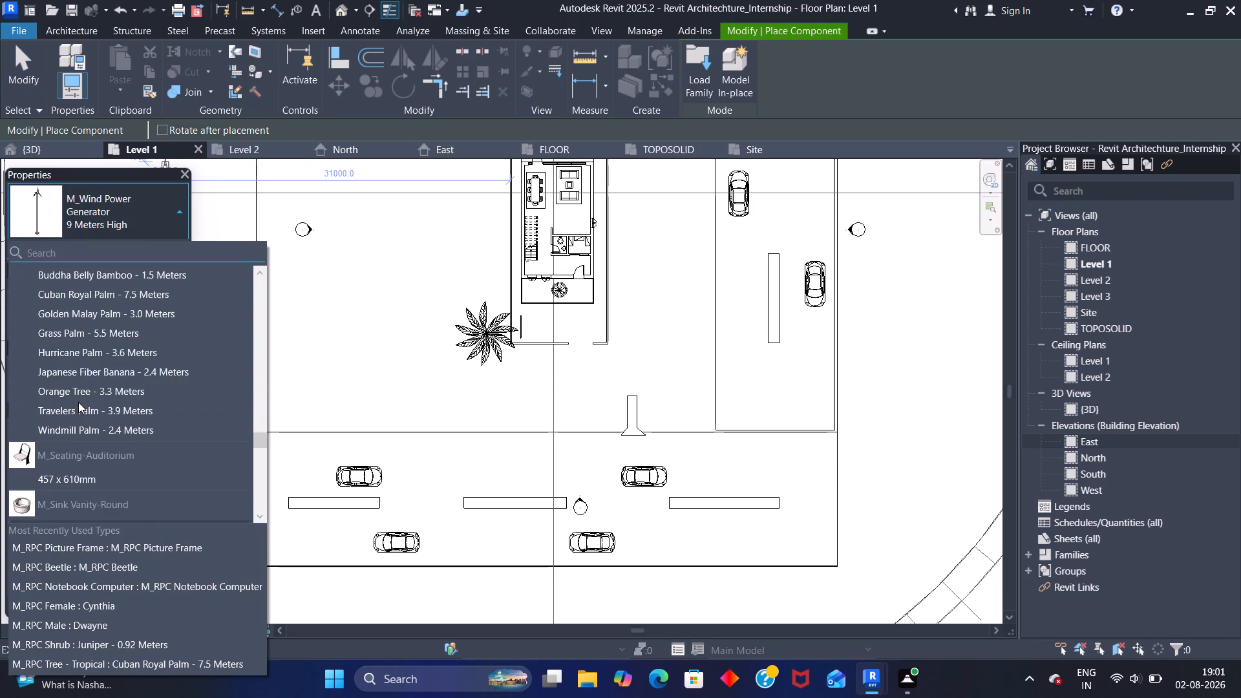
scroll(76, 400, "up", 2)
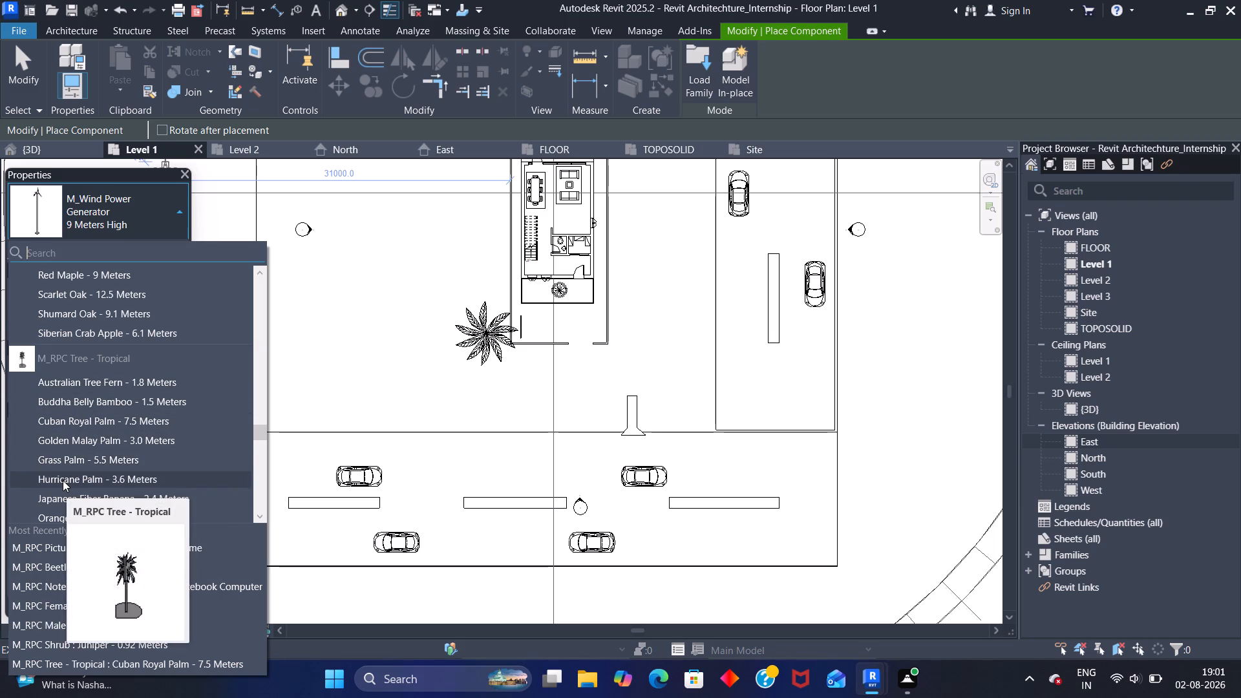
scroll(63, 480, "up", 1)
scroll(63, 480, "down", 2)
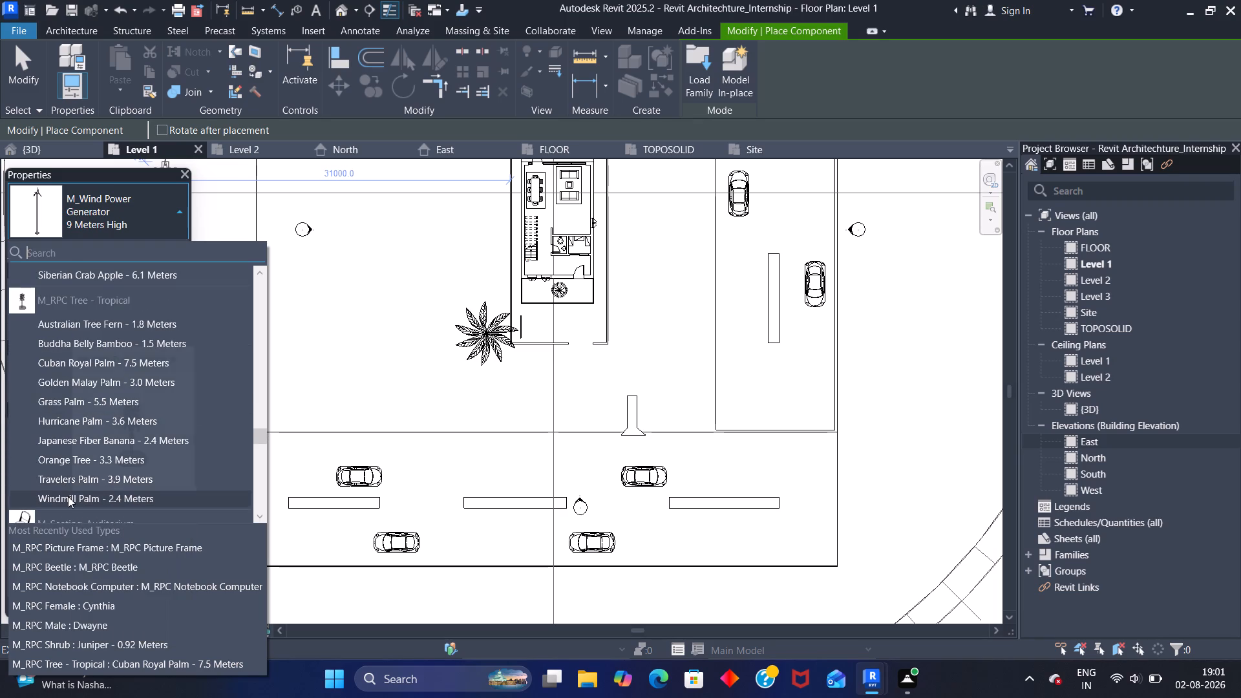
left_click(68, 496)
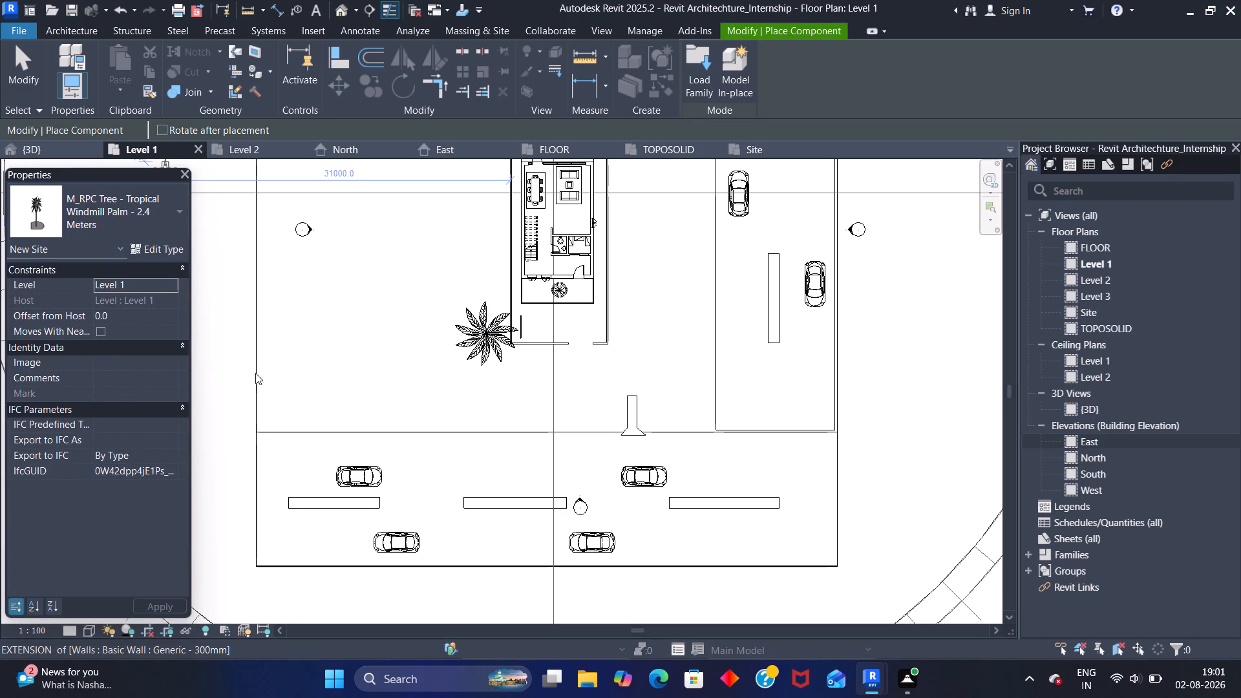
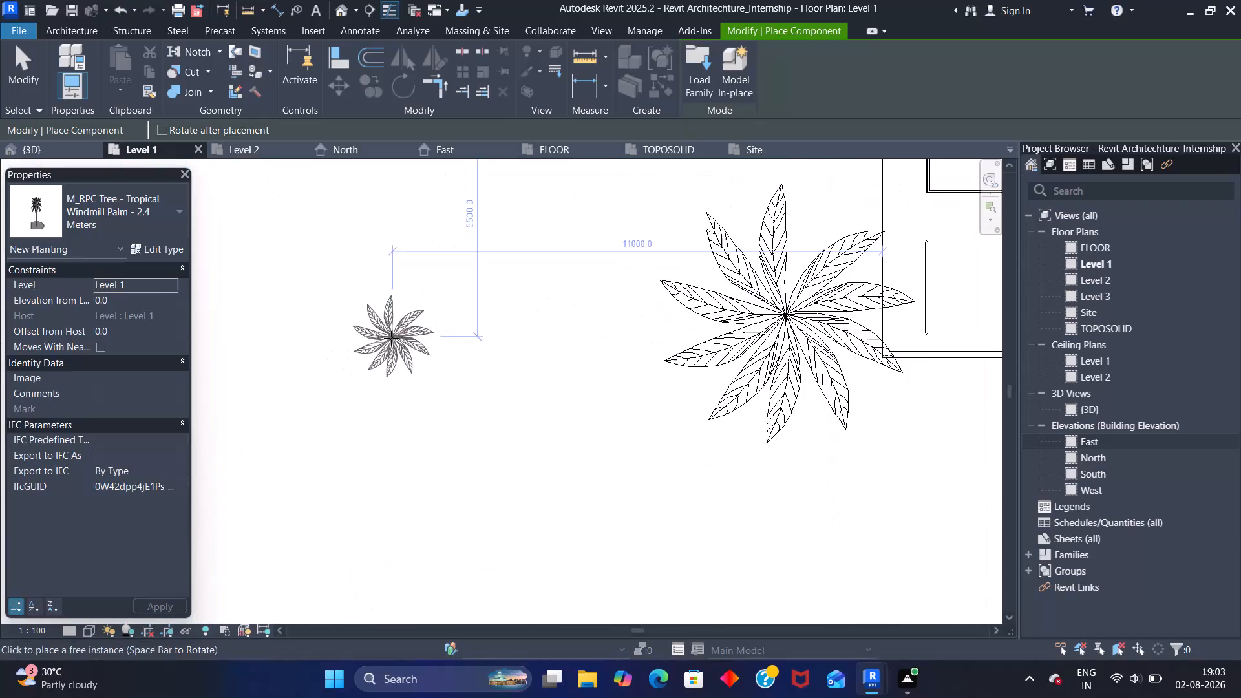
Place one Windmill Palm 2000 mm outside the compound wall's front east corner and four along the front road edge, 7000 mm from the wall.
scroll(391, 338, "up", 2)
scroll(391, 338, "down", 11)
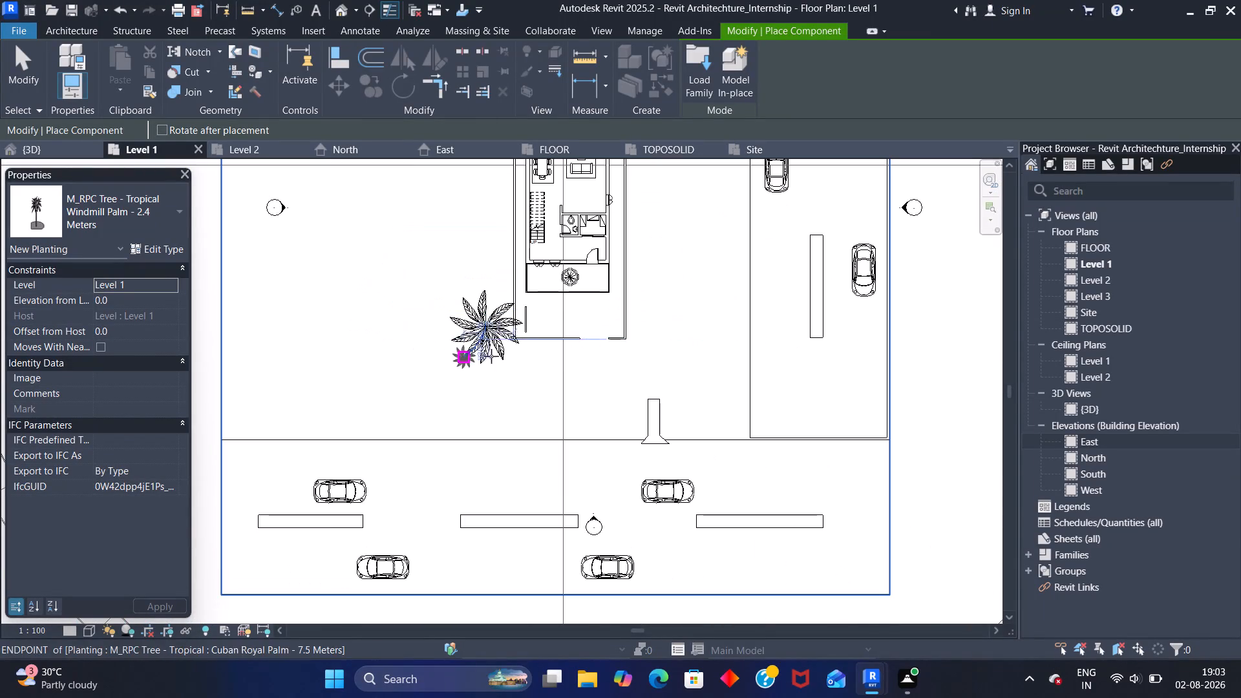
left_click(653, 327)
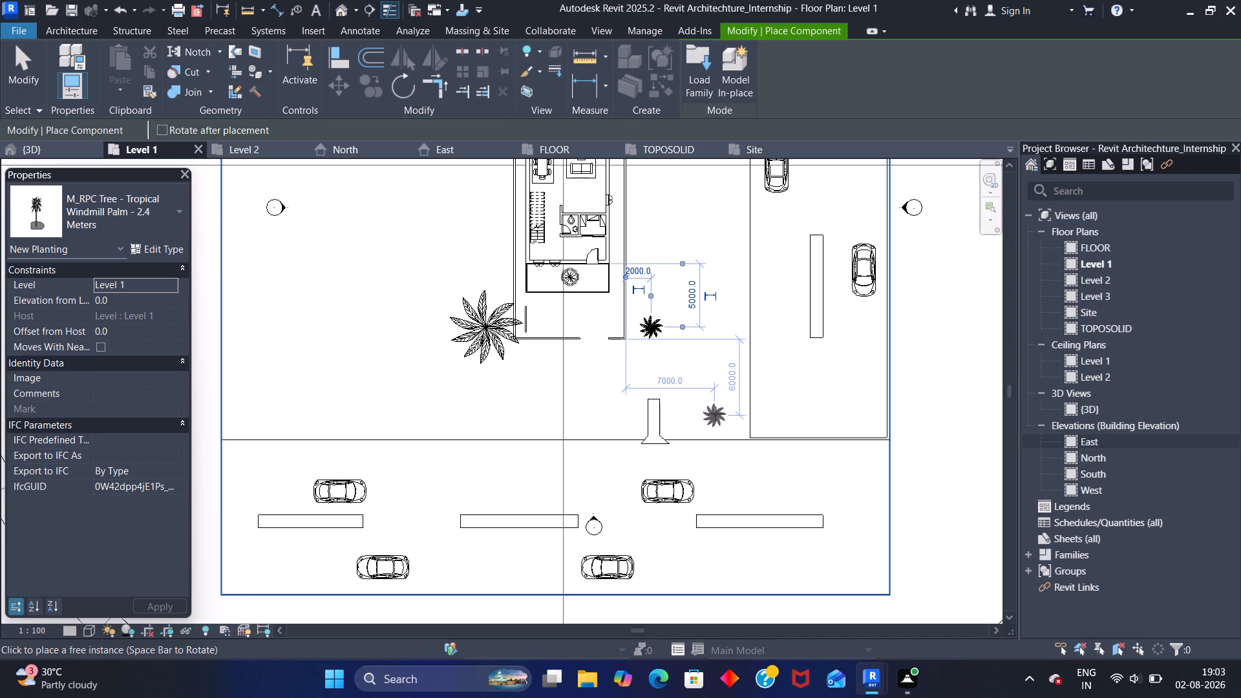
left_click(726, 423)
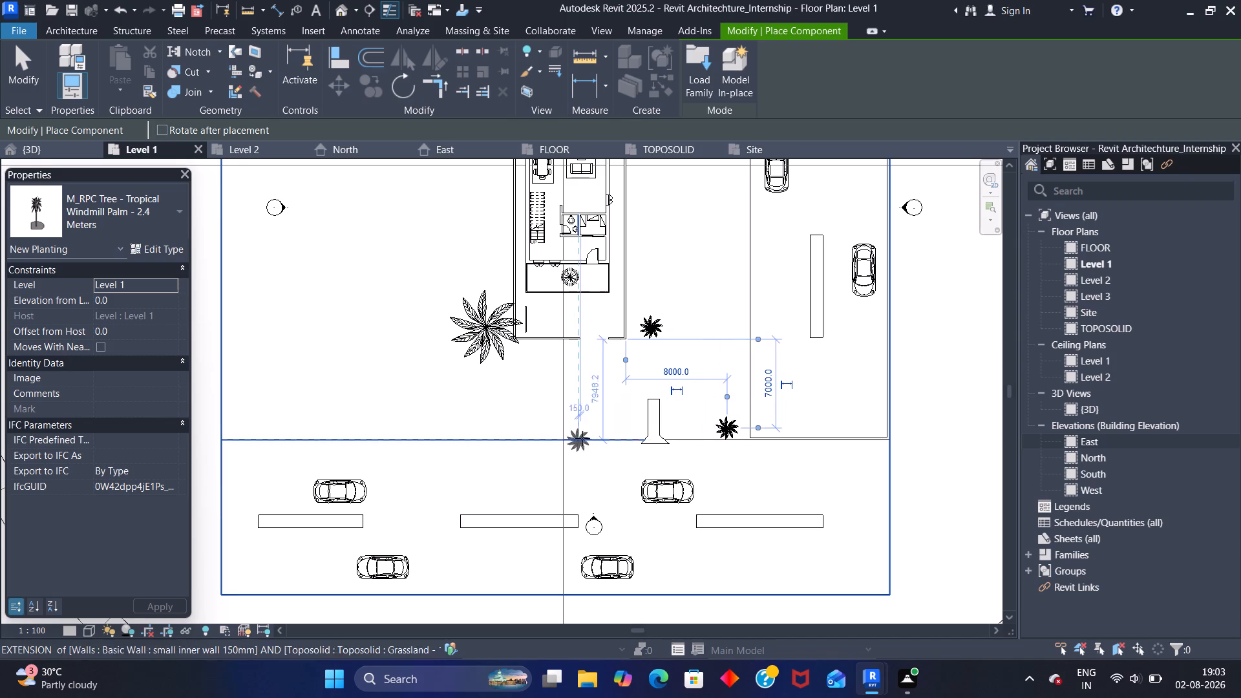
left_click(591, 427)
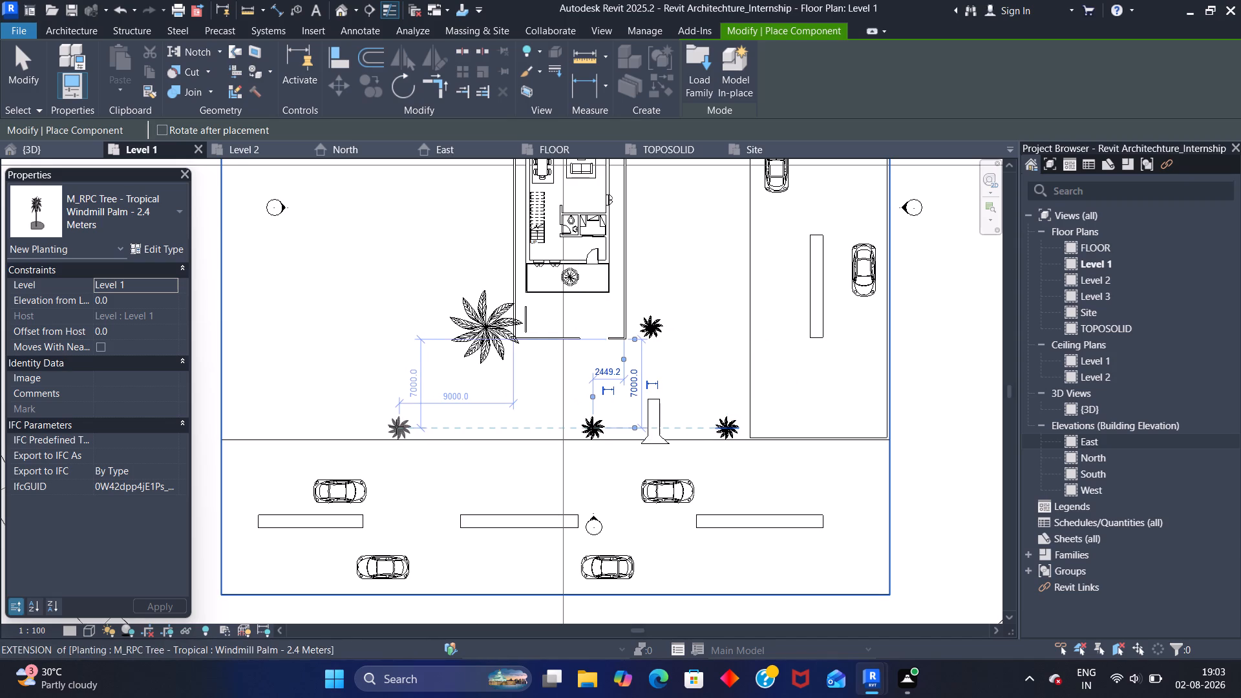
left_click(396, 427)
left_click(259, 427)
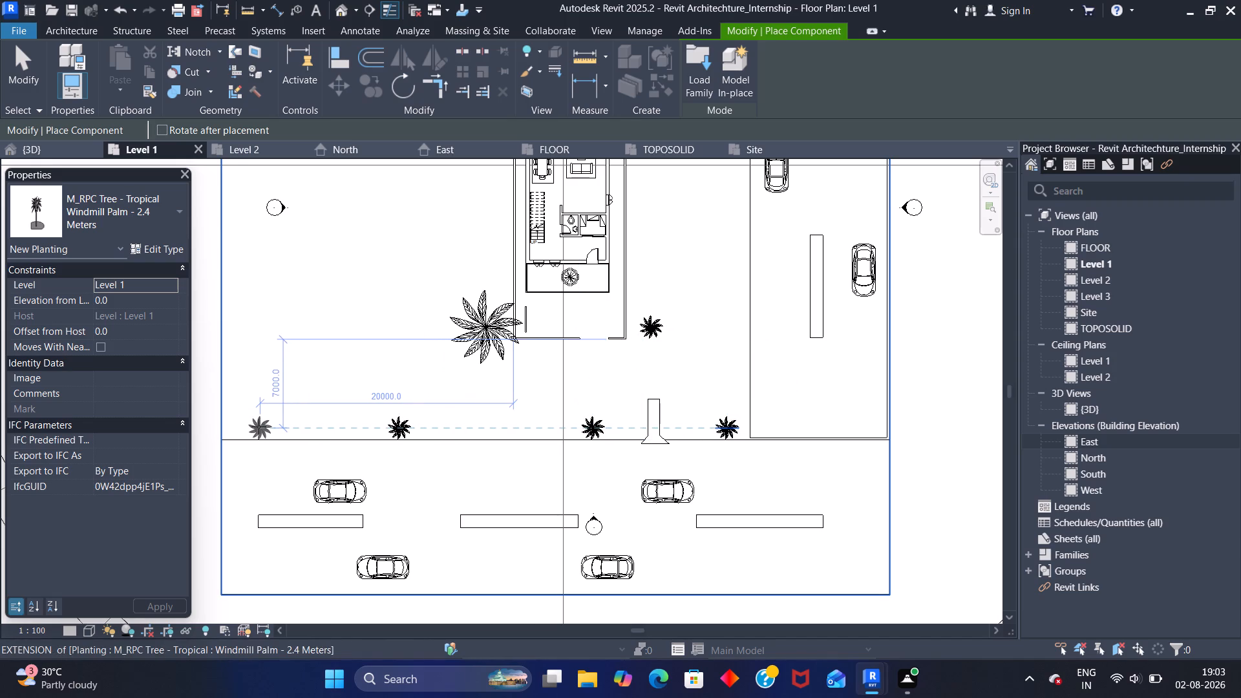
Place two more Windmill Palms along the grass edge of the east side road, 9000 mm from the compound wall.
middle_click_drag(348, 265, 326, 302)
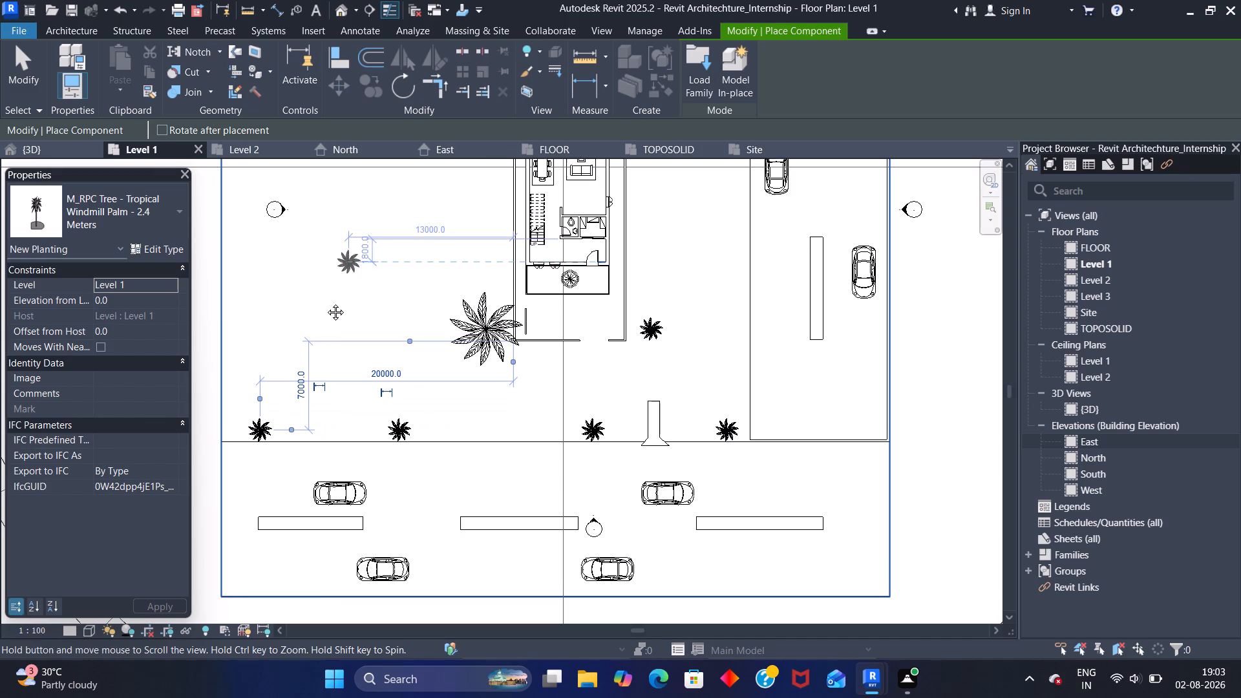
middle_click_drag(326, 302, 193, 419)
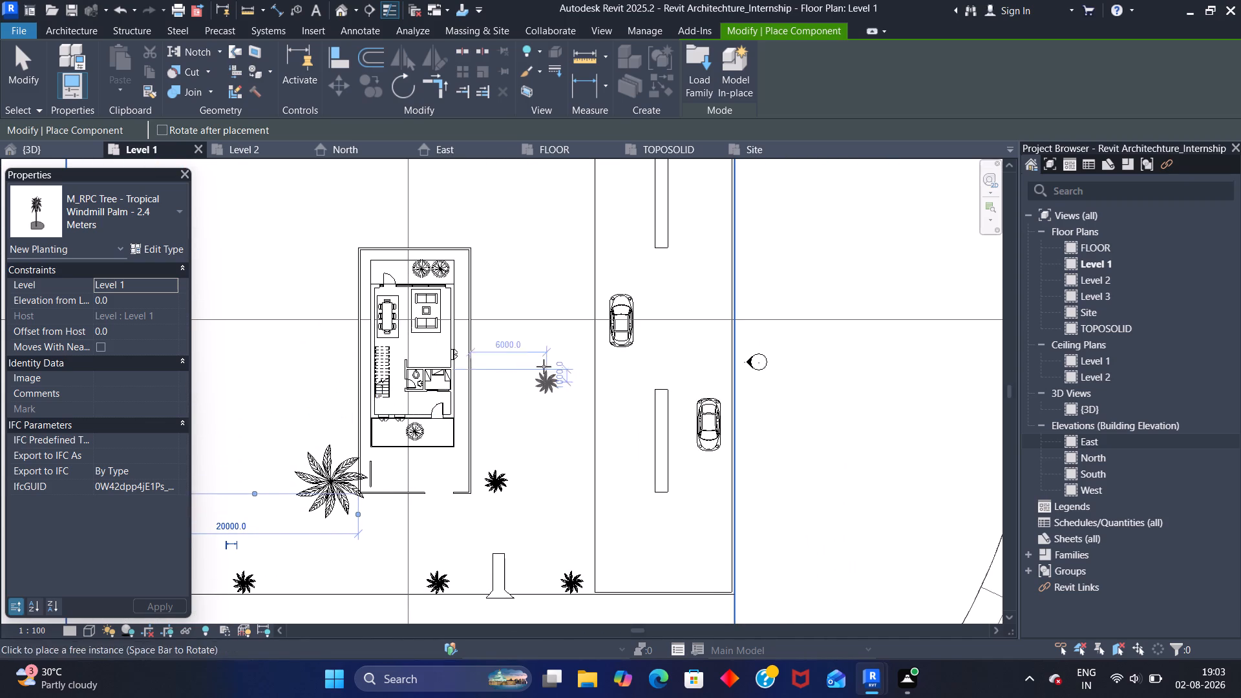
left_click(580, 331)
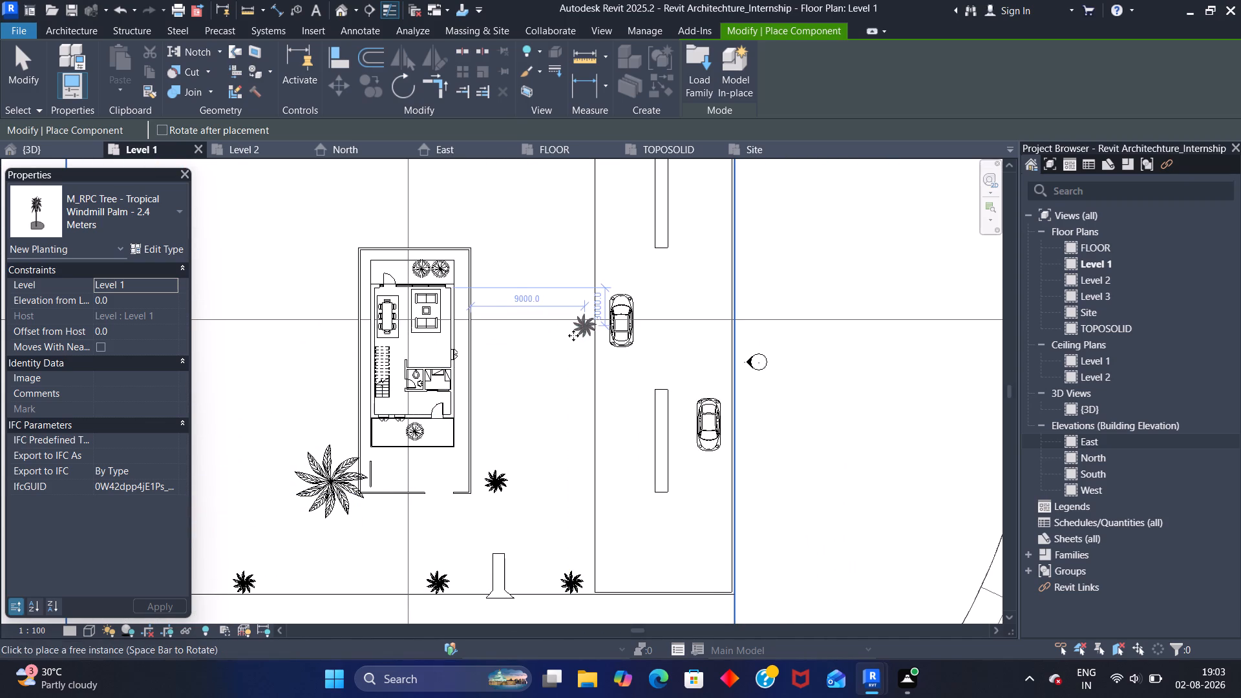
middle_click_drag(564, 234, 545, 407)
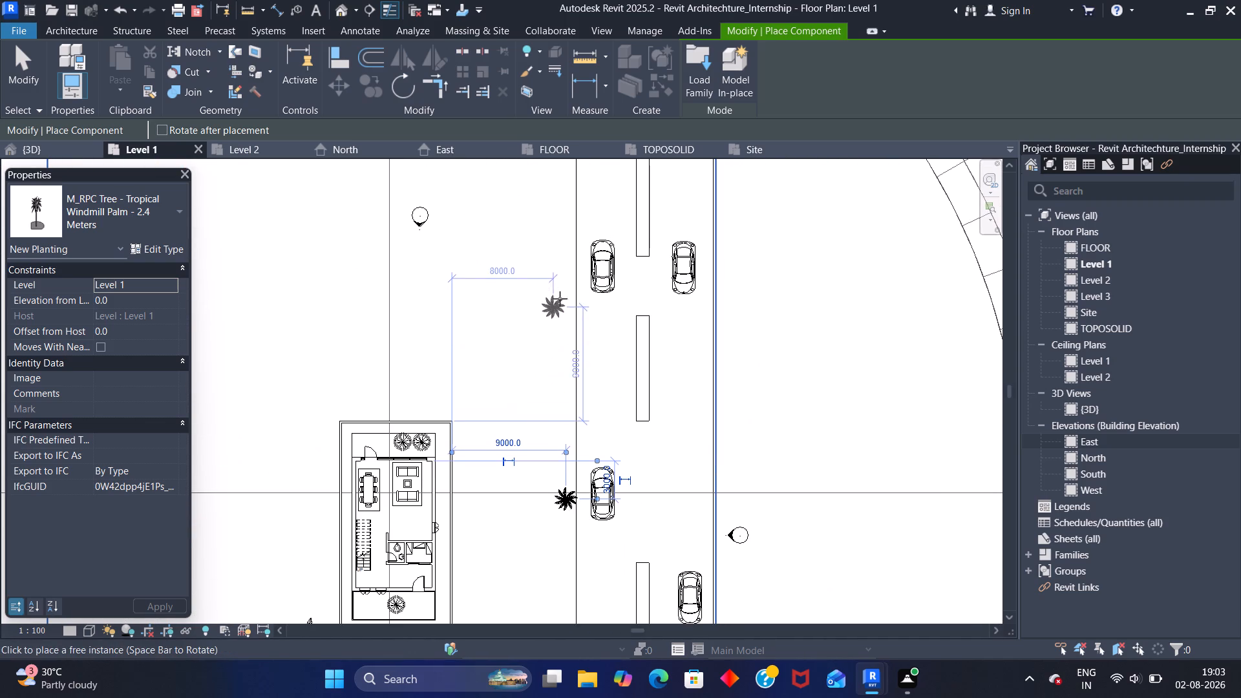
left_click(572, 252)
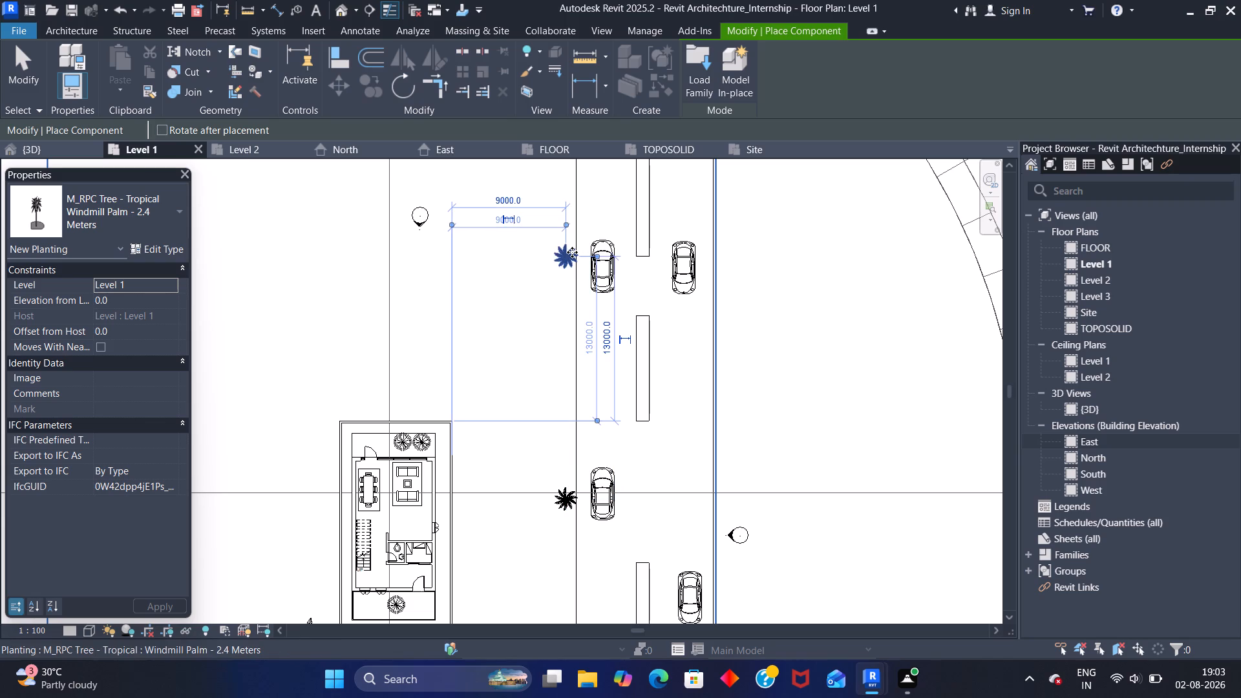
Place seven more Windmill Palms: two along the north site edge, one near the west edge, and four in two rows behind the house.
scroll(544, 251, "down", 3)
scroll(494, 299, "down", 2)
middle_click_drag(496, 297, 493, 325)
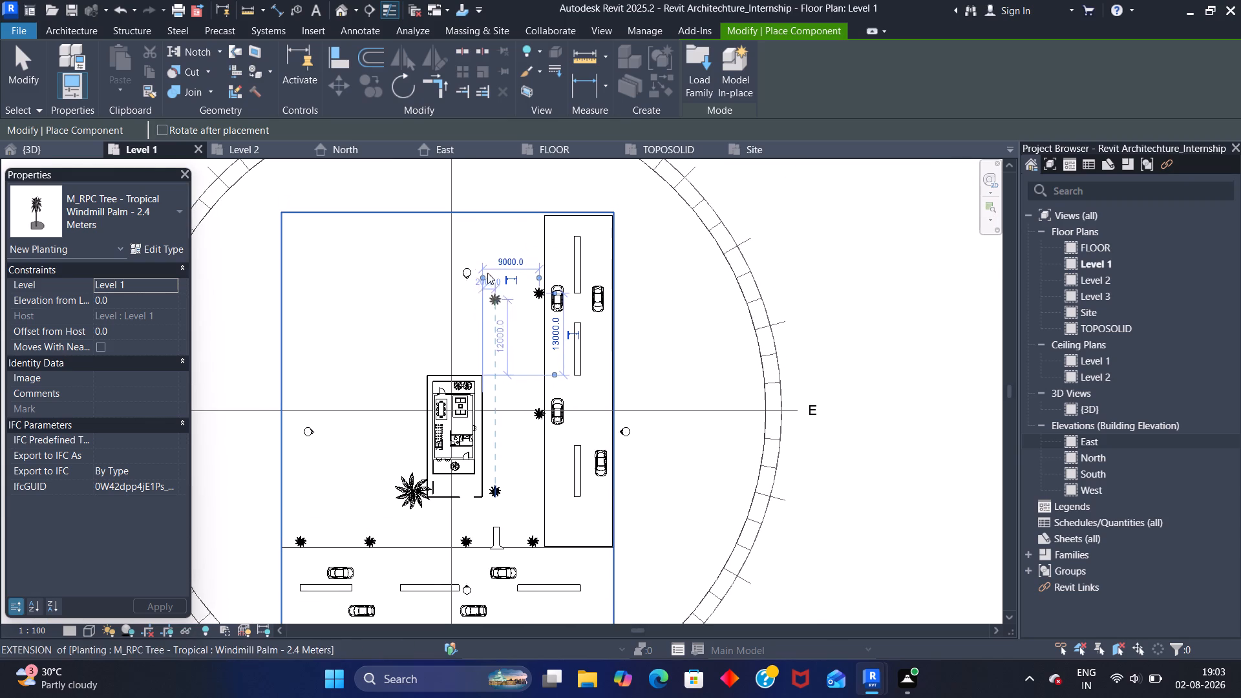
left_click(450, 223)
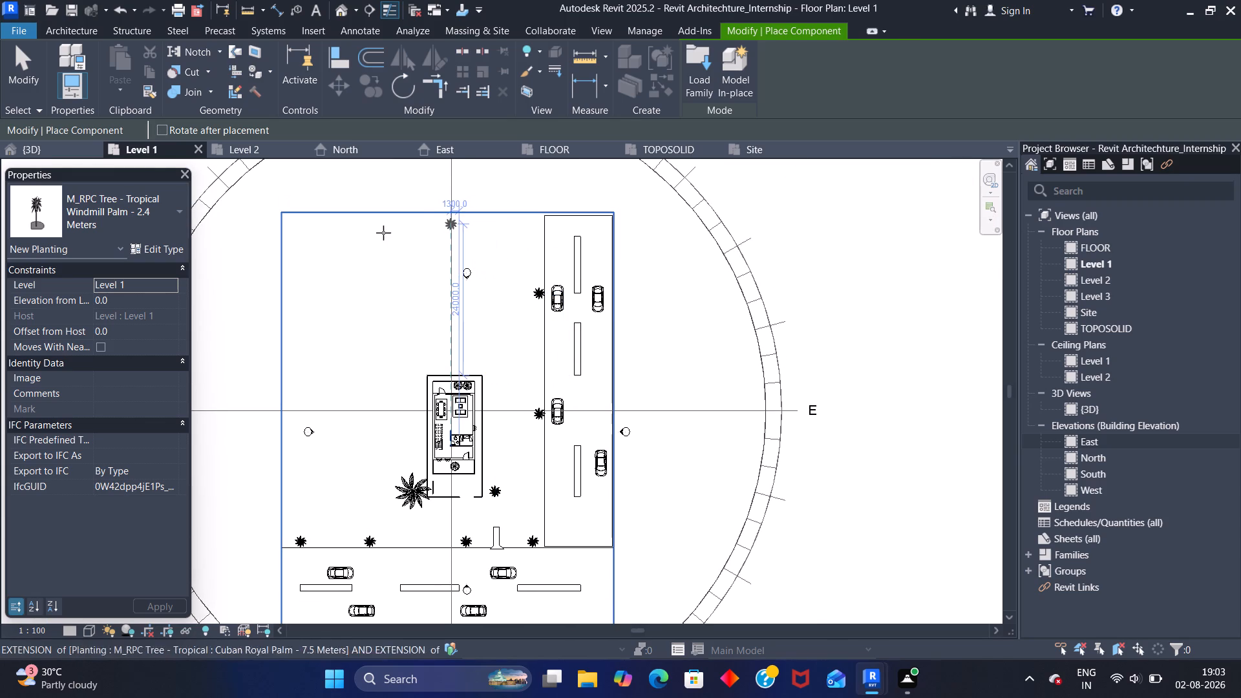
left_click(302, 220)
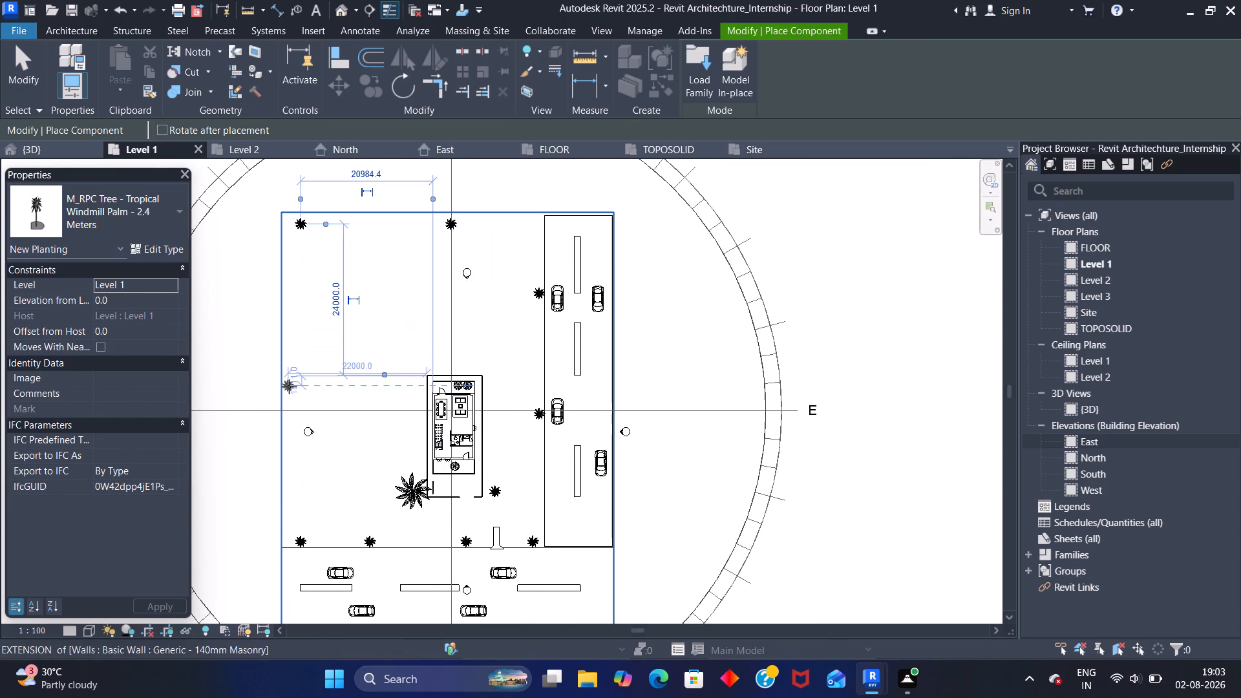
left_click(297, 396)
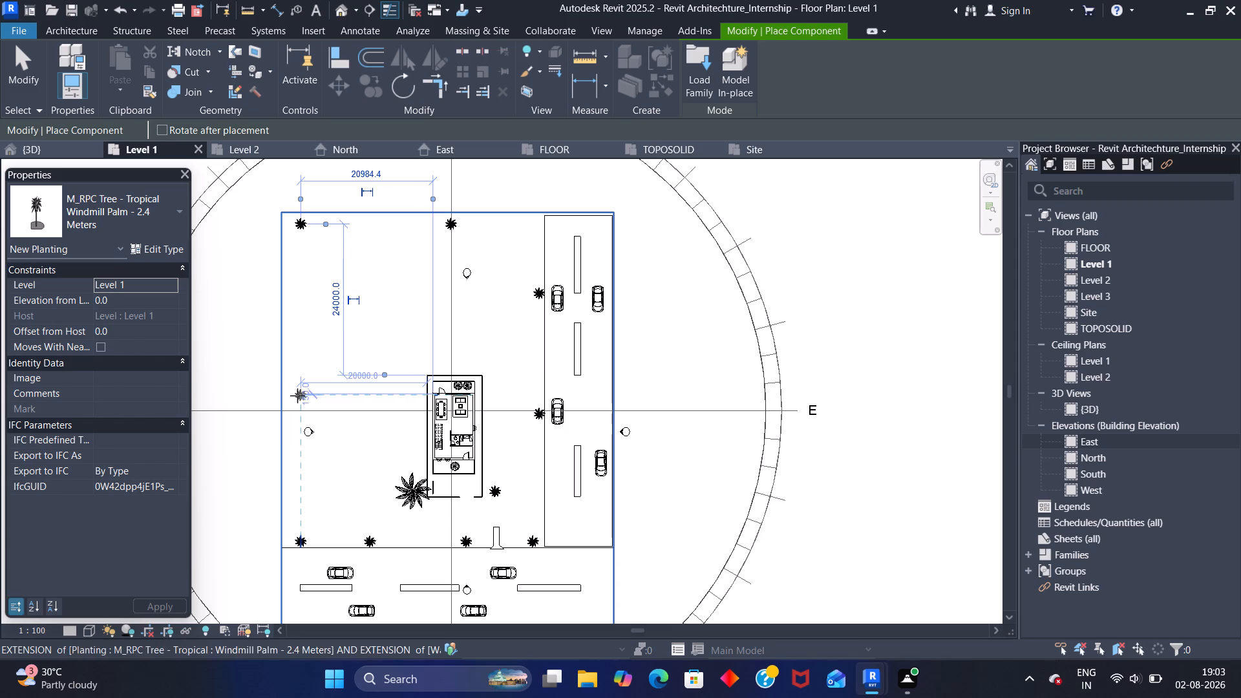
left_click(365, 268)
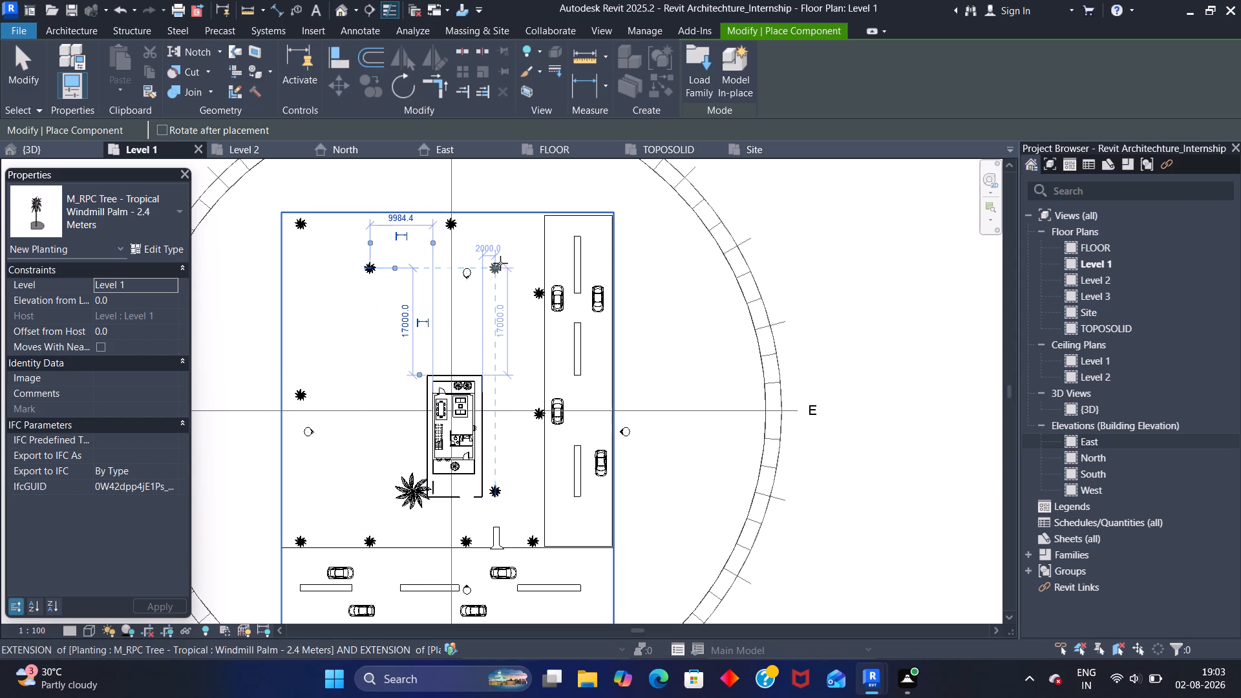
left_click(501, 264)
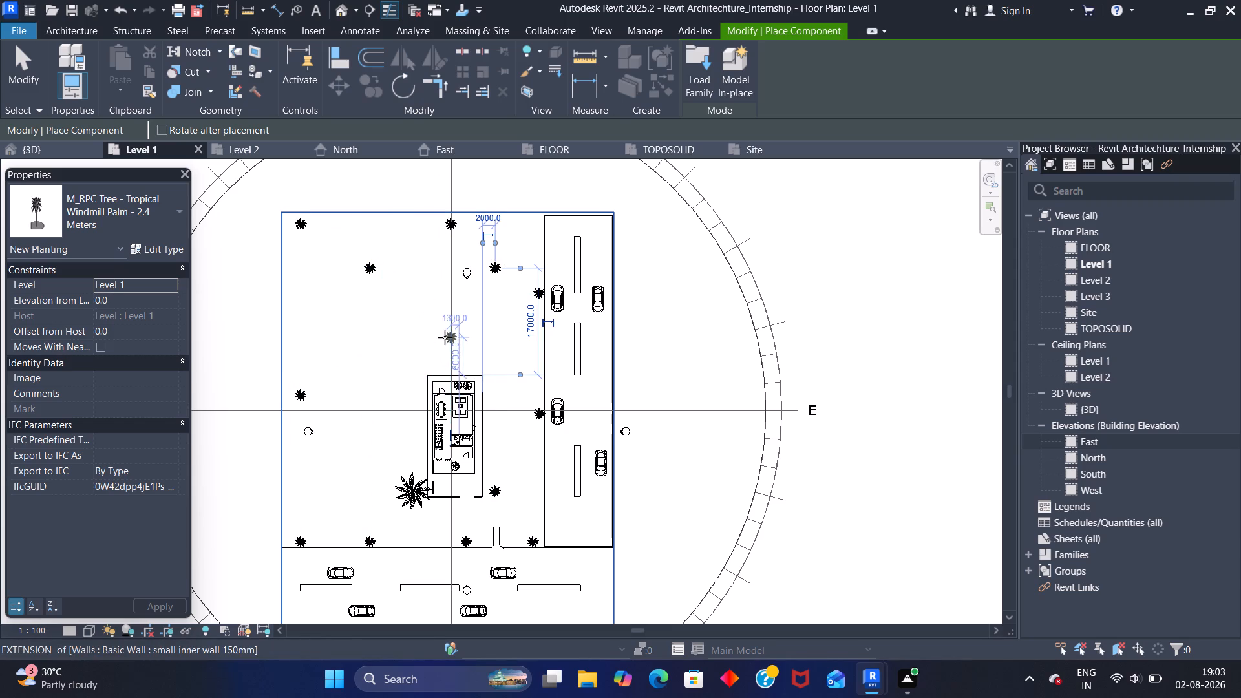
left_click(374, 352)
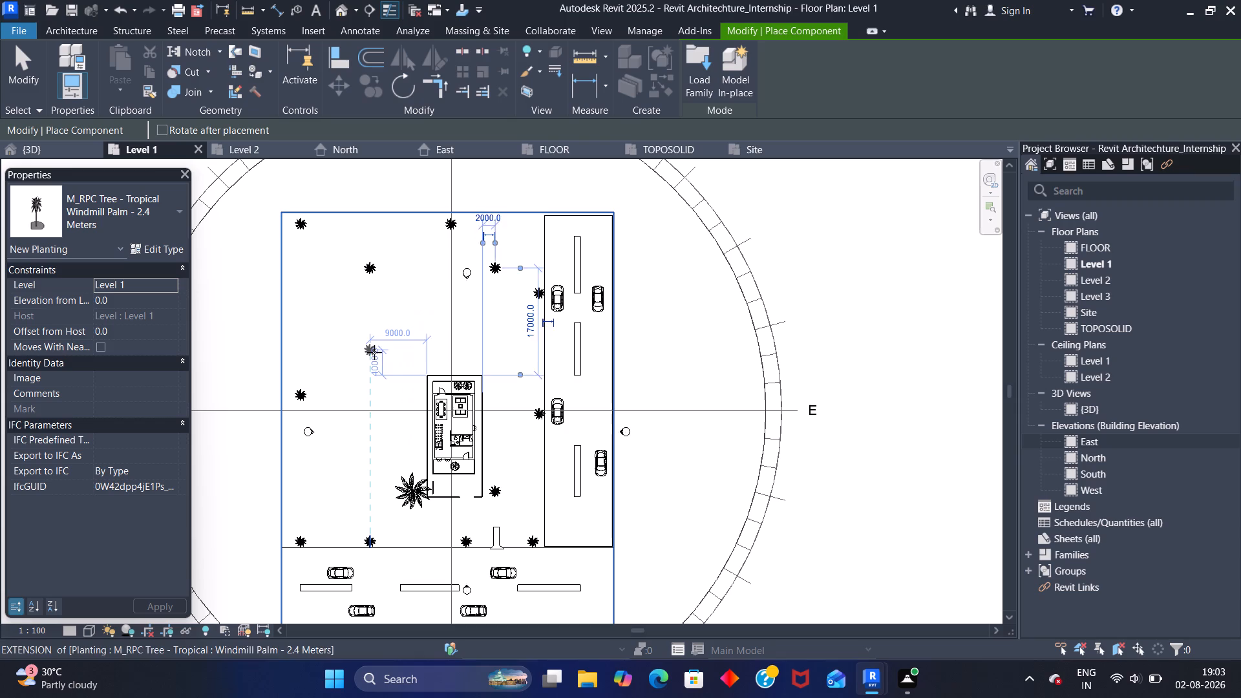
left_click(495, 346)
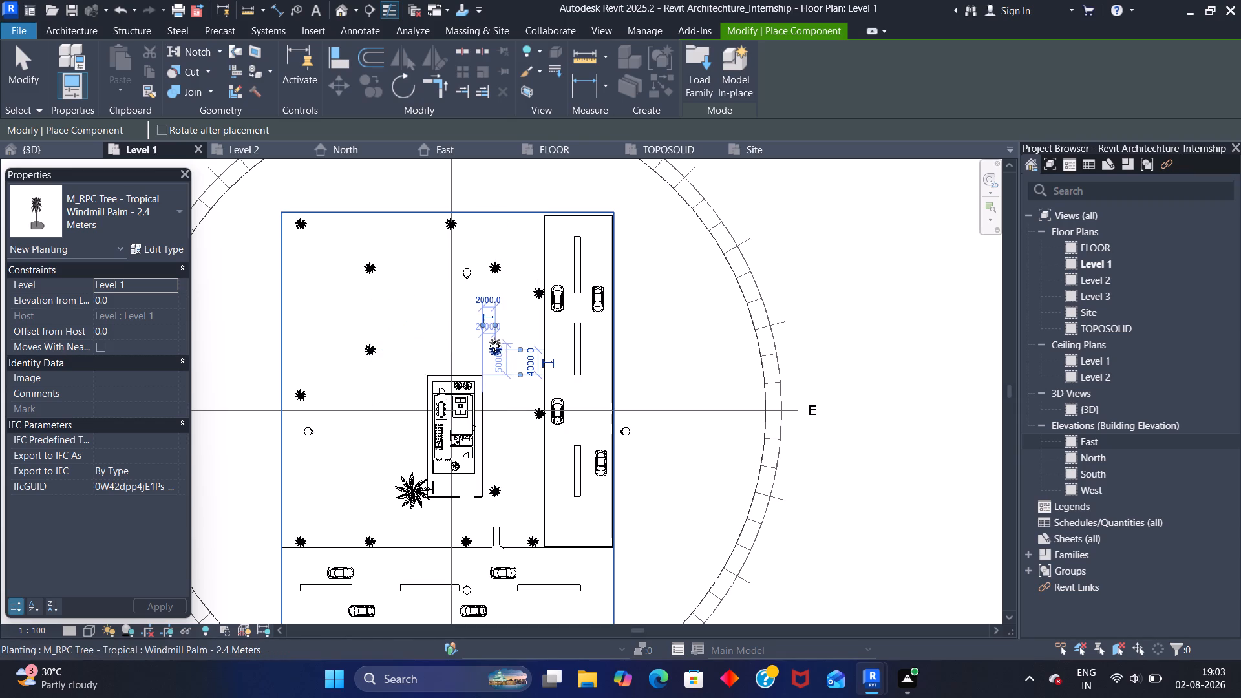
key("Escape")
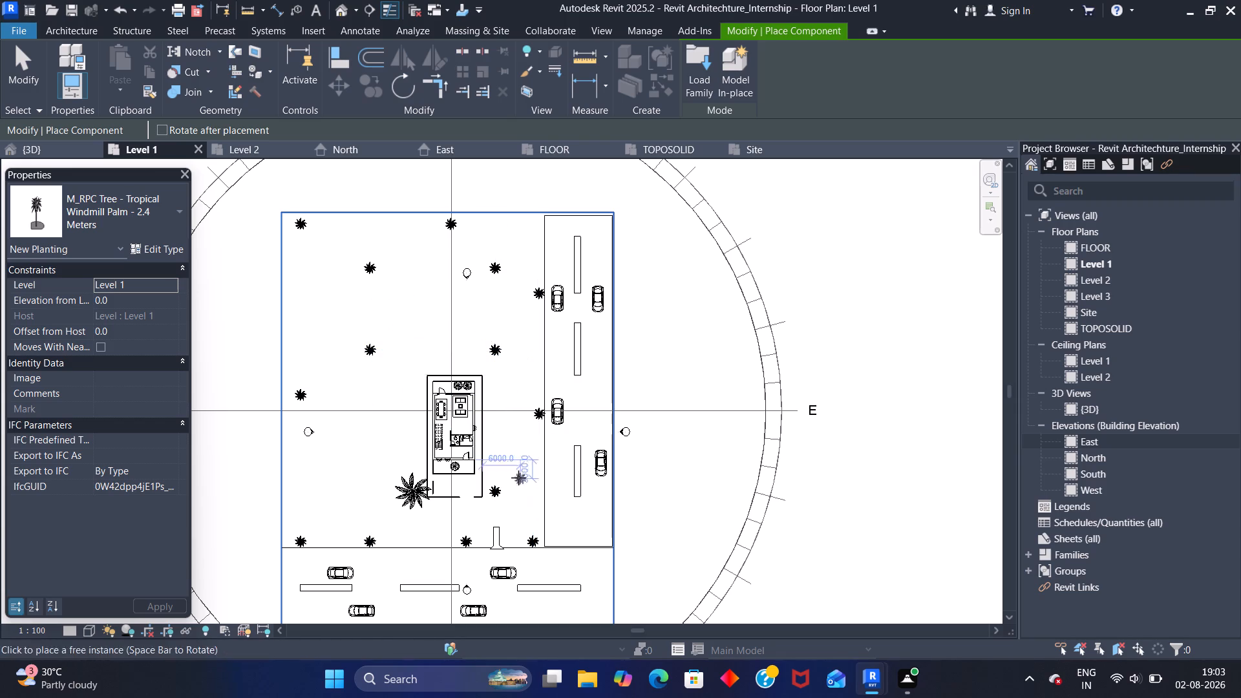
key("Escape")
After checking the planting in the 3D view, change the northwest corner palm in Level 1 to Hurricane Palm - 3.6 Meters.
left_click(49, 143)
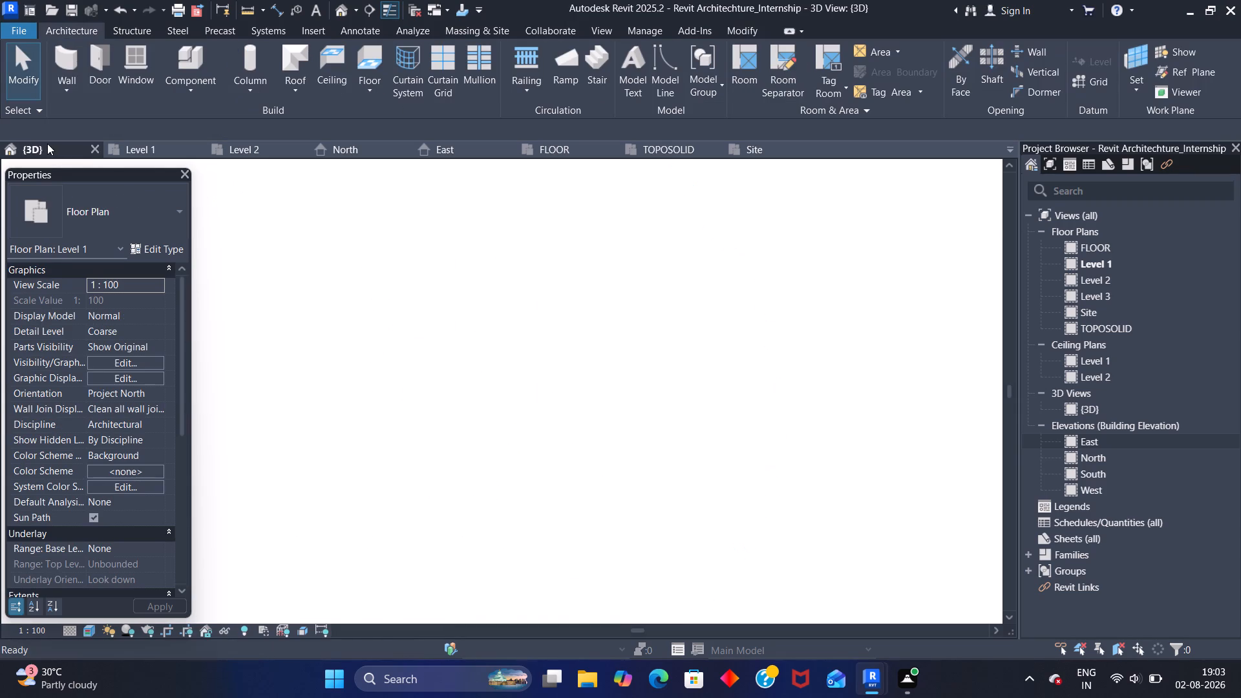
scroll(363, 409, "down", 3)
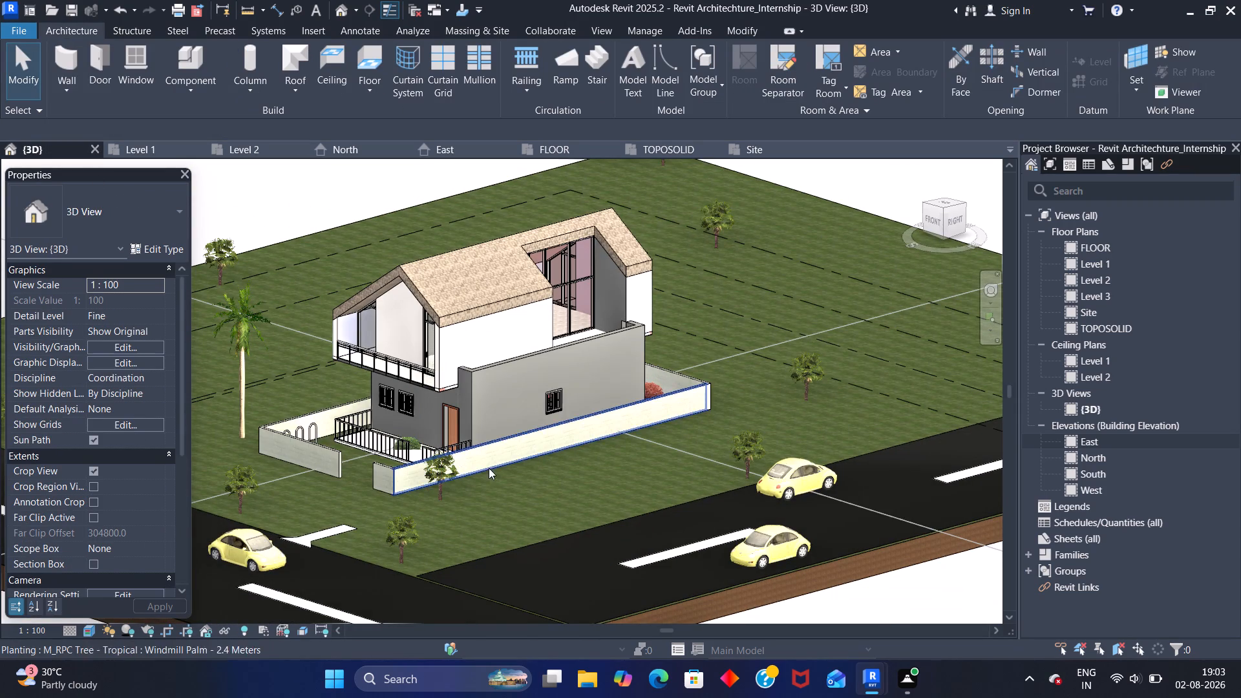
scroll(423, 542, "up", 1)
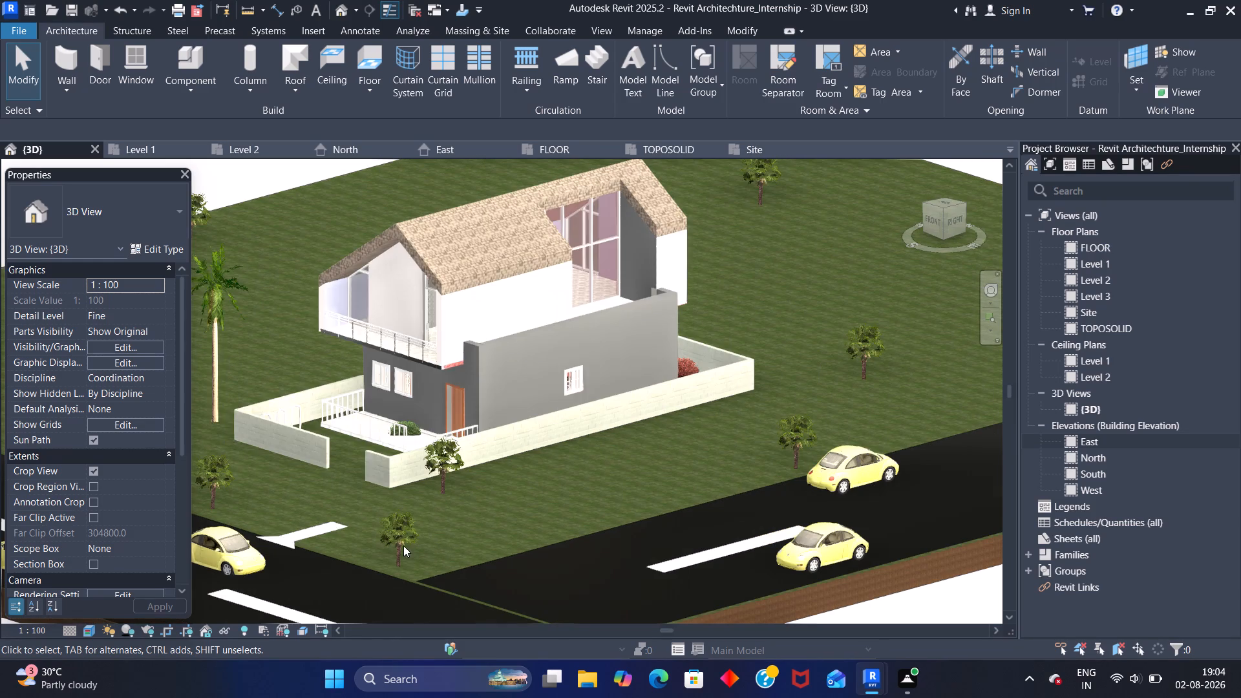
left_click(152, 152)
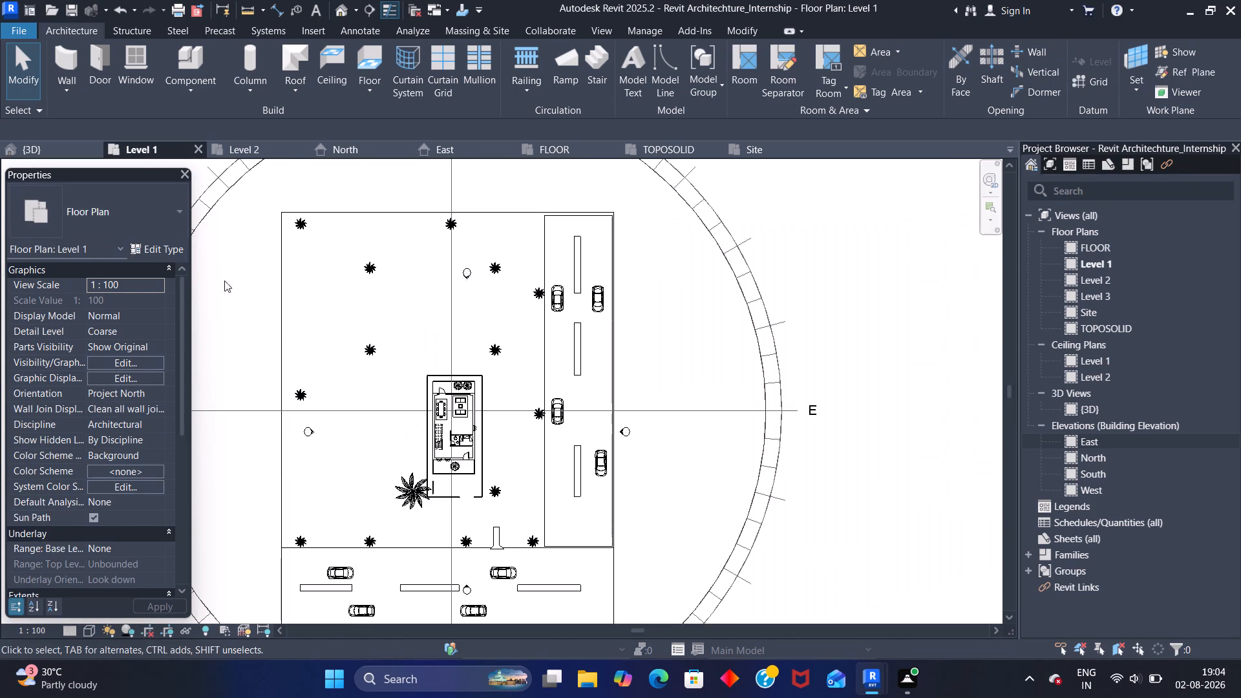
left_click(299, 222)
left_click(178, 208)
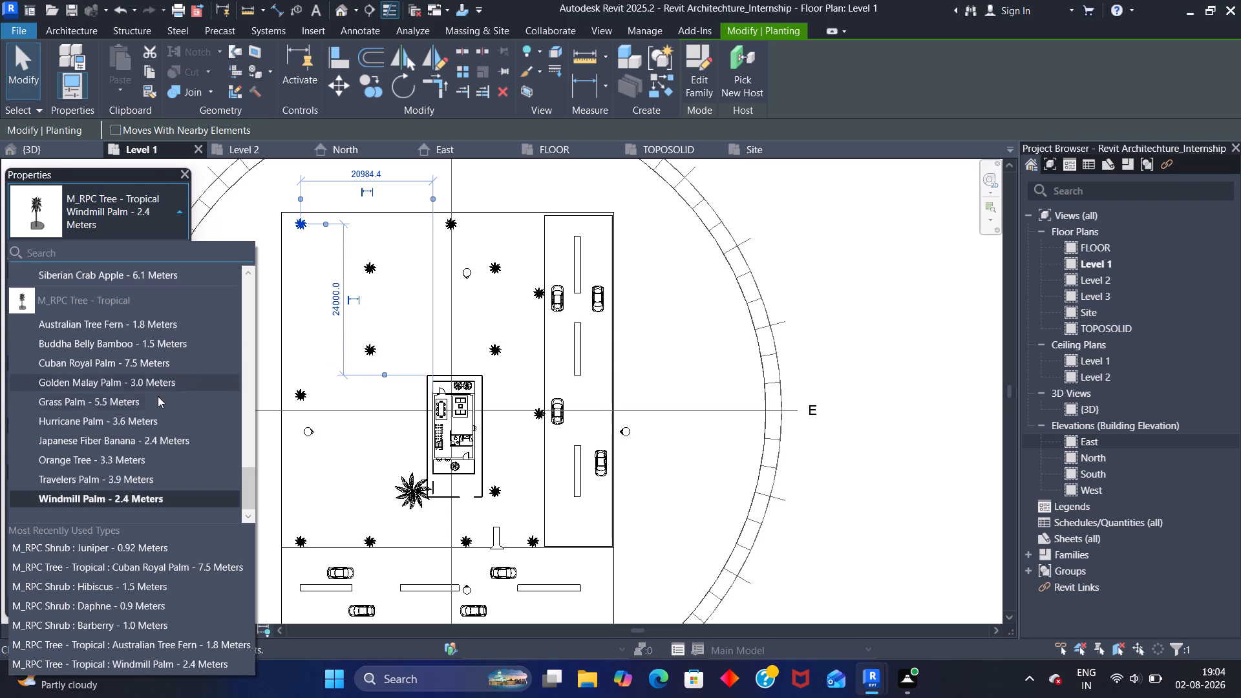
left_click(153, 417)
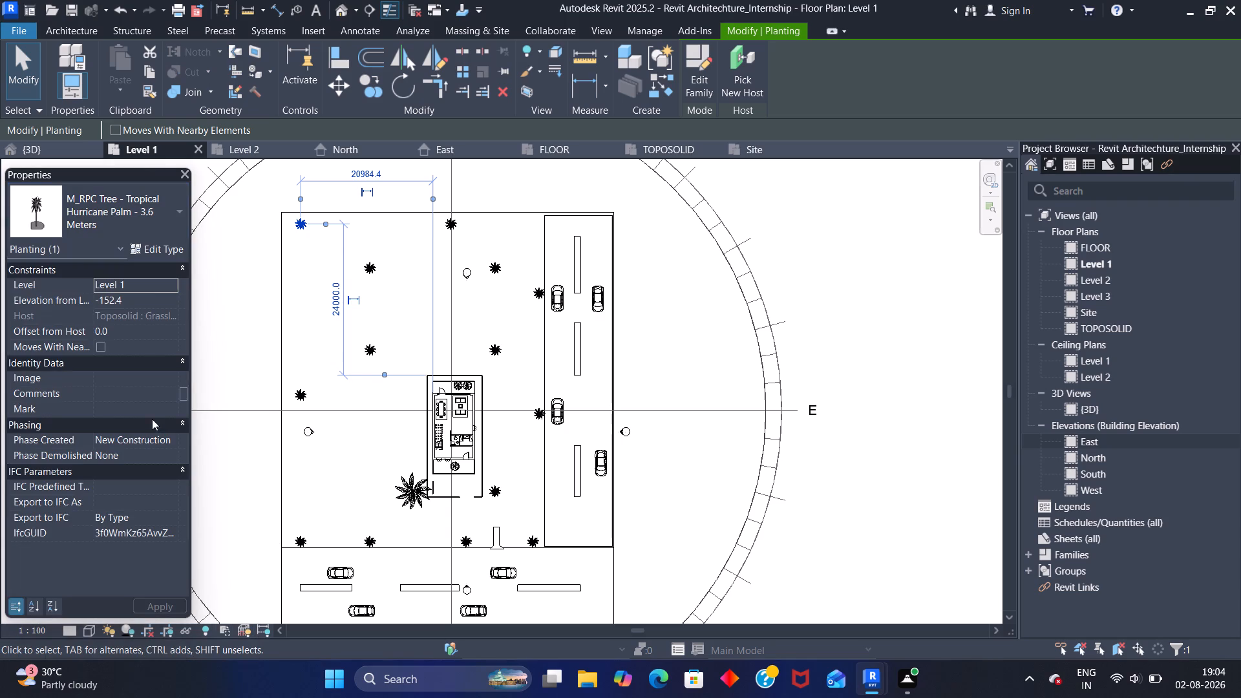
Change the other palm on the north edge and the northwest palm of the group behind the house to Travelers Palm - 3.9 Meters.
left_click(447, 224)
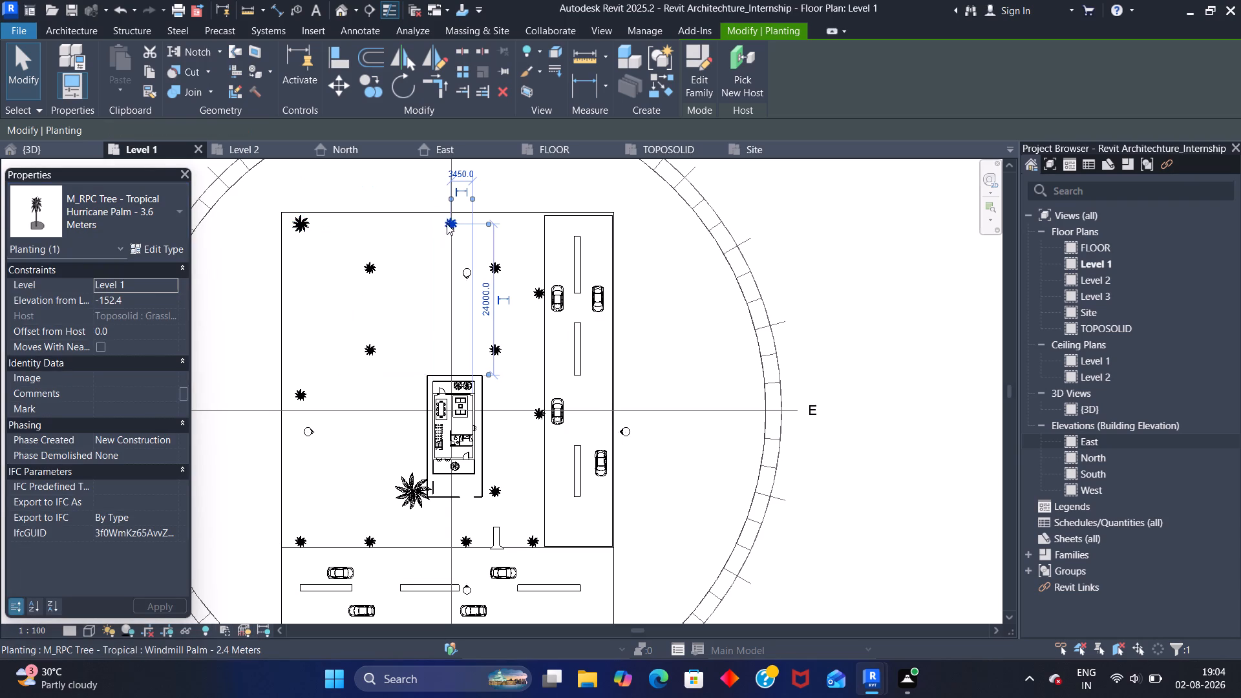
left_click(175, 209)
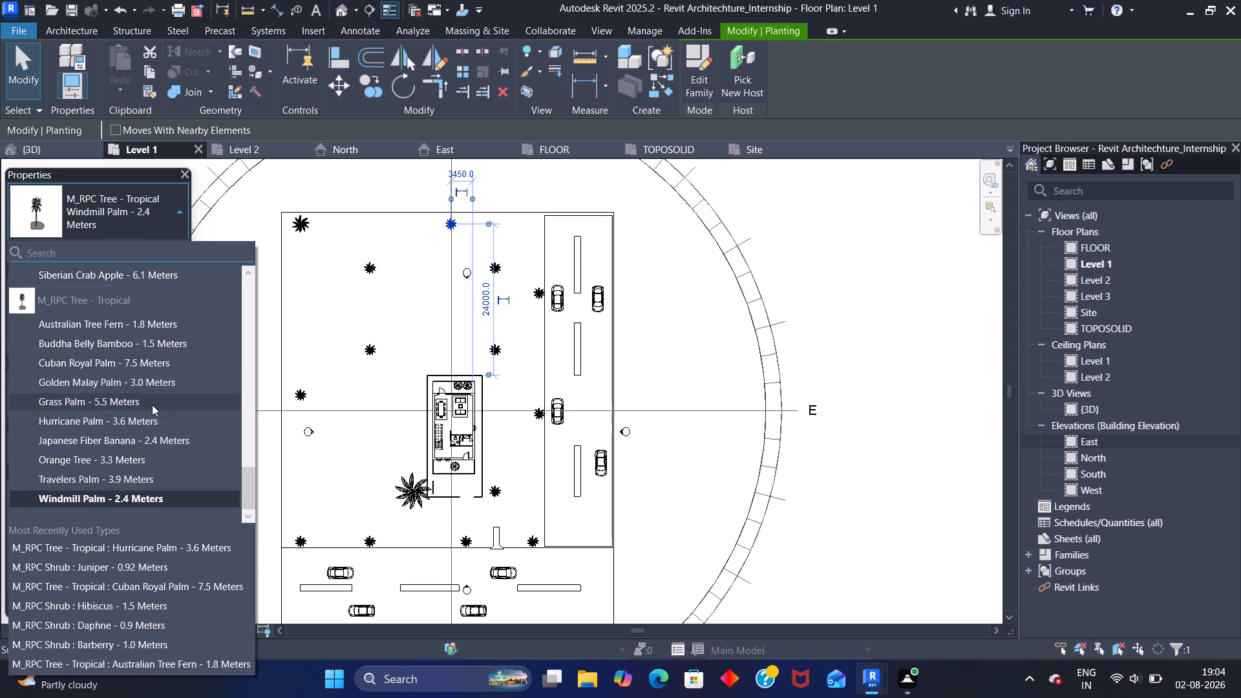
scroll(152, 405, "down", 1)
left_click(142, 484)
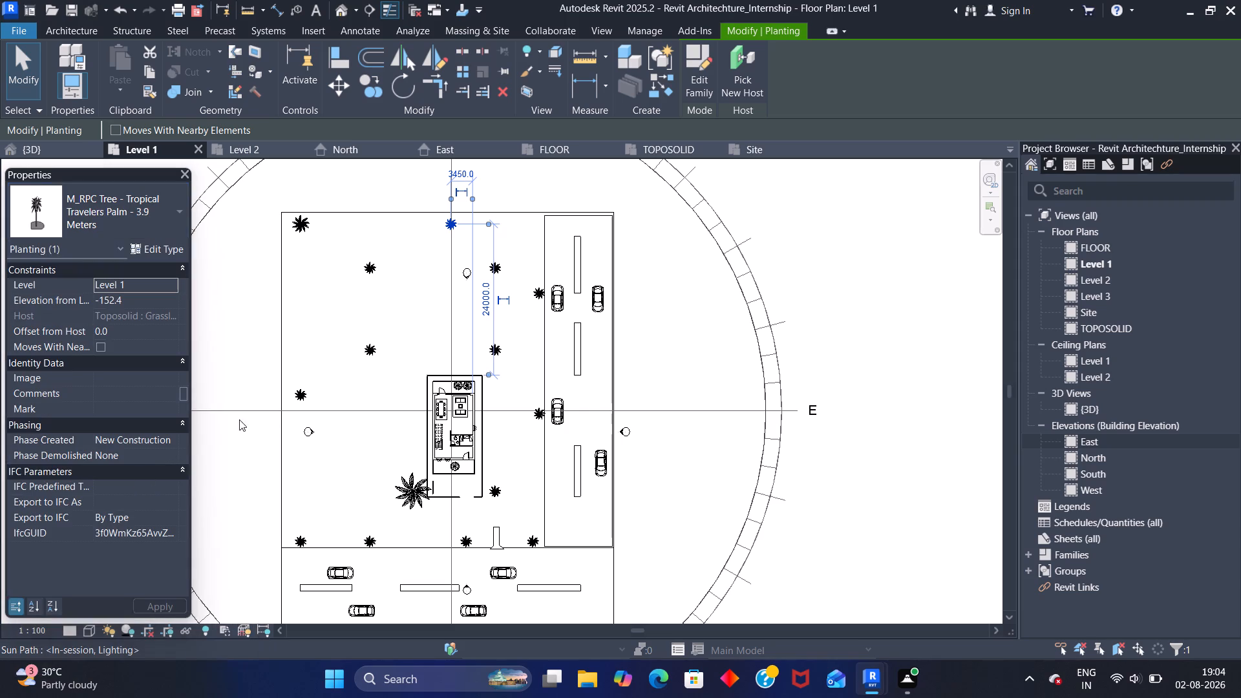
left_click(370, 266)
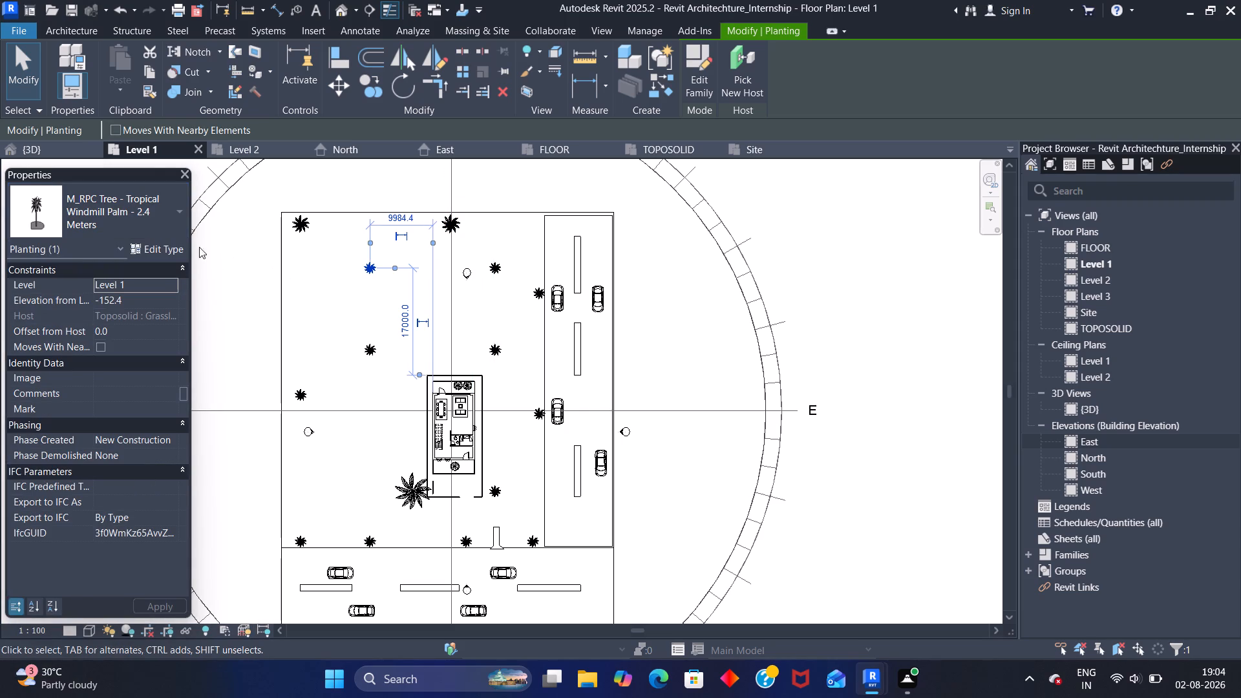
left_click(176, 210)
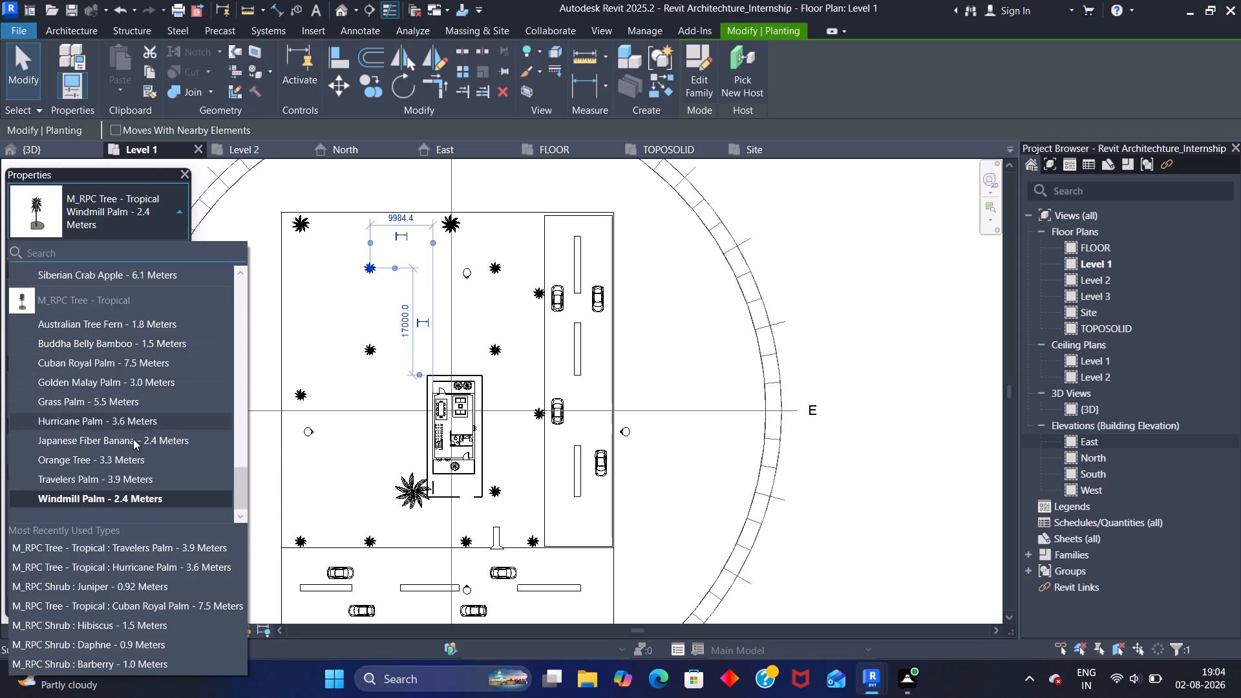
scroll(129, 478, "down", 1)
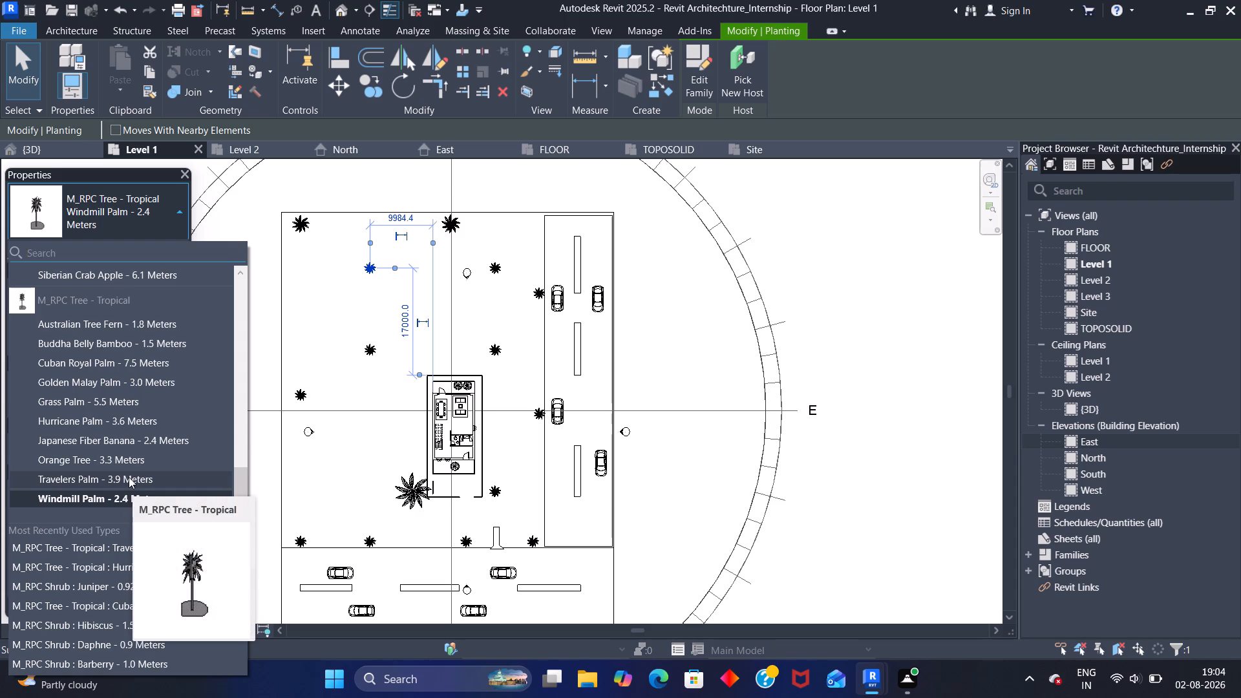
left_click(129, 477)
Change the palm just northwest of the compound wall, 4000 mm behind it, to Cuban Royal Palm - 7.5 Meters.
left_click(368, 350)
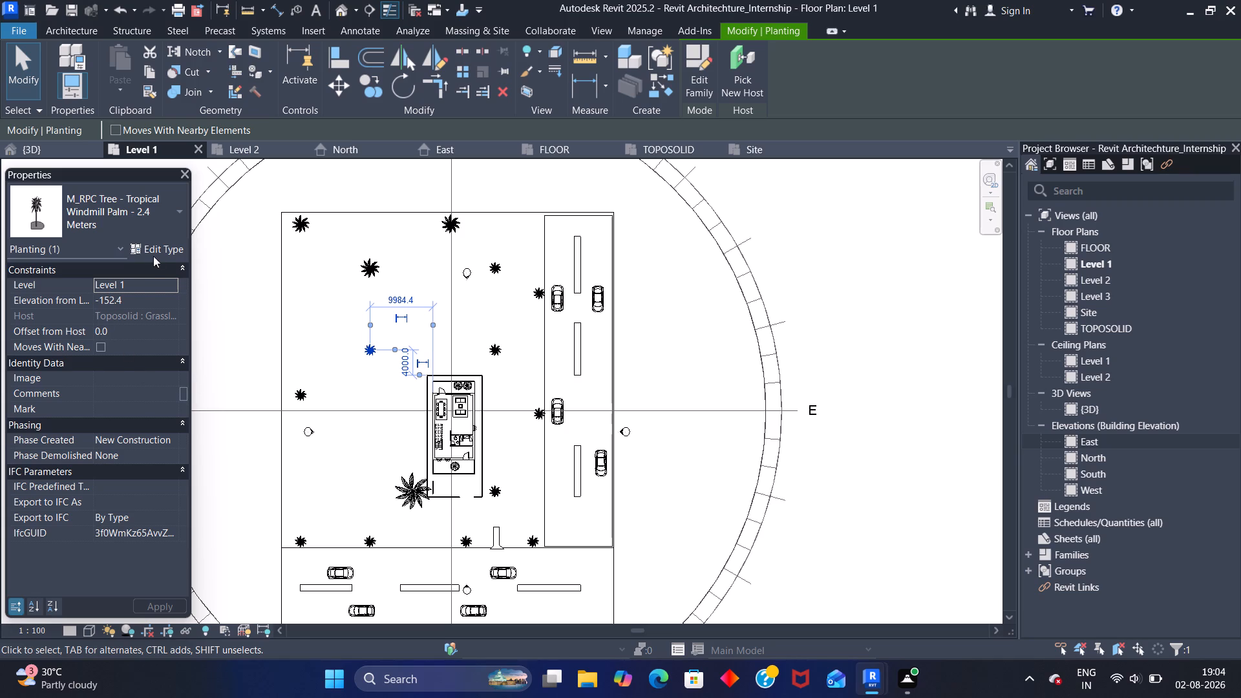
left_click(175, 213)
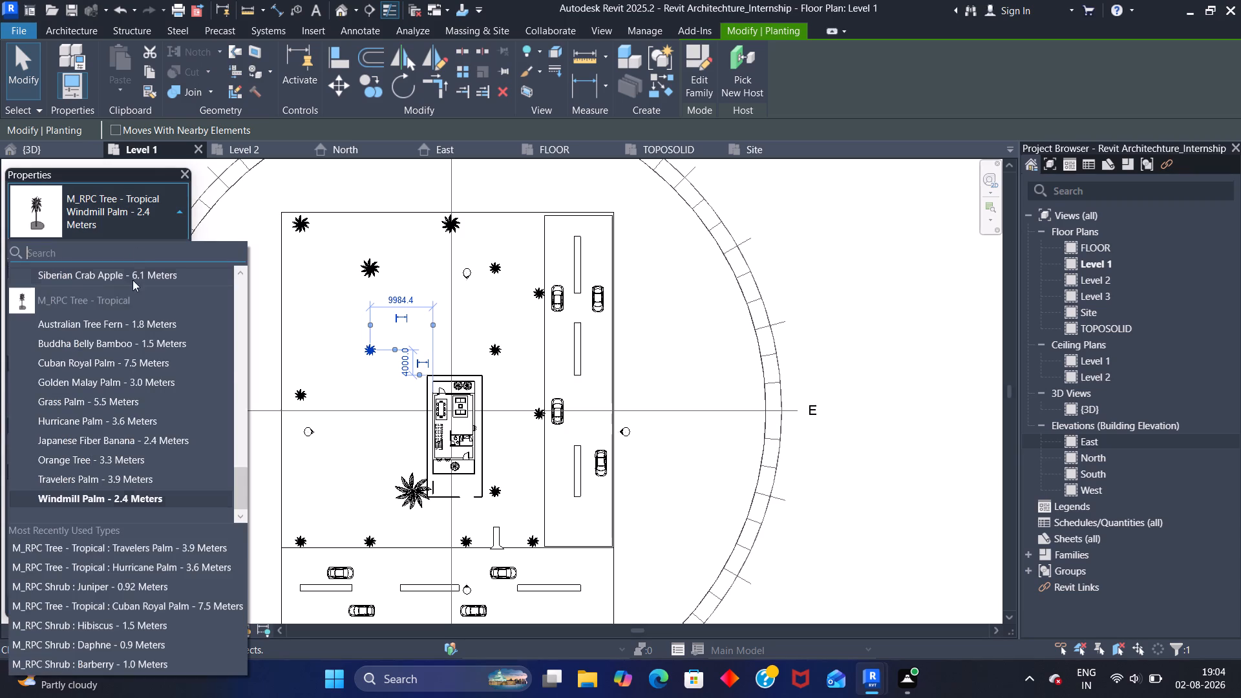
left_click(132, 362)
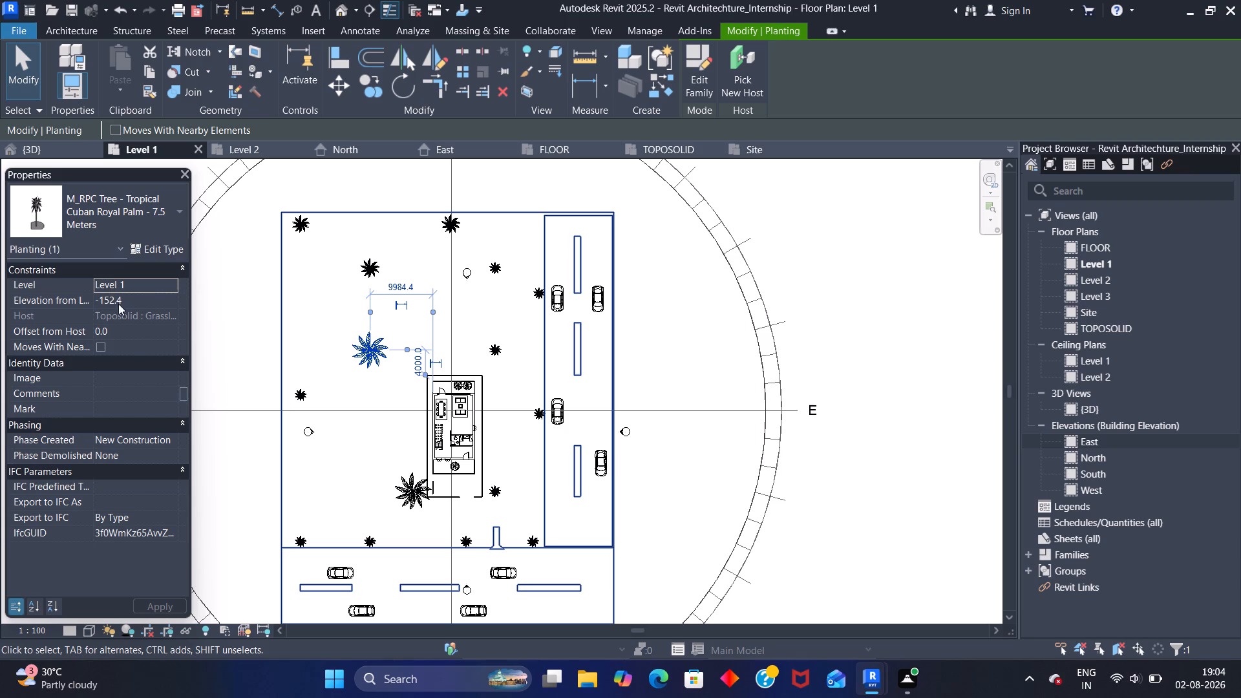
Change the palm near the west site edge, level with the house, to Grass Palm - 5.5 Meters.
left_click(294, 394)
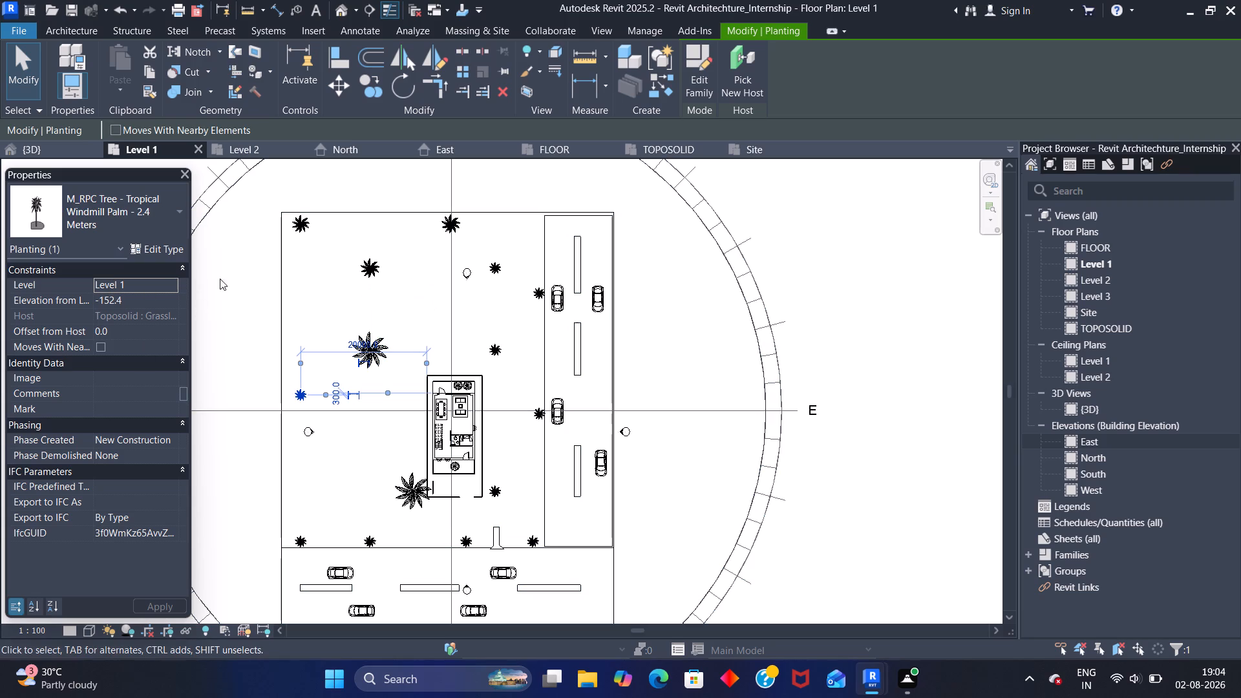
left_click(181, 216)
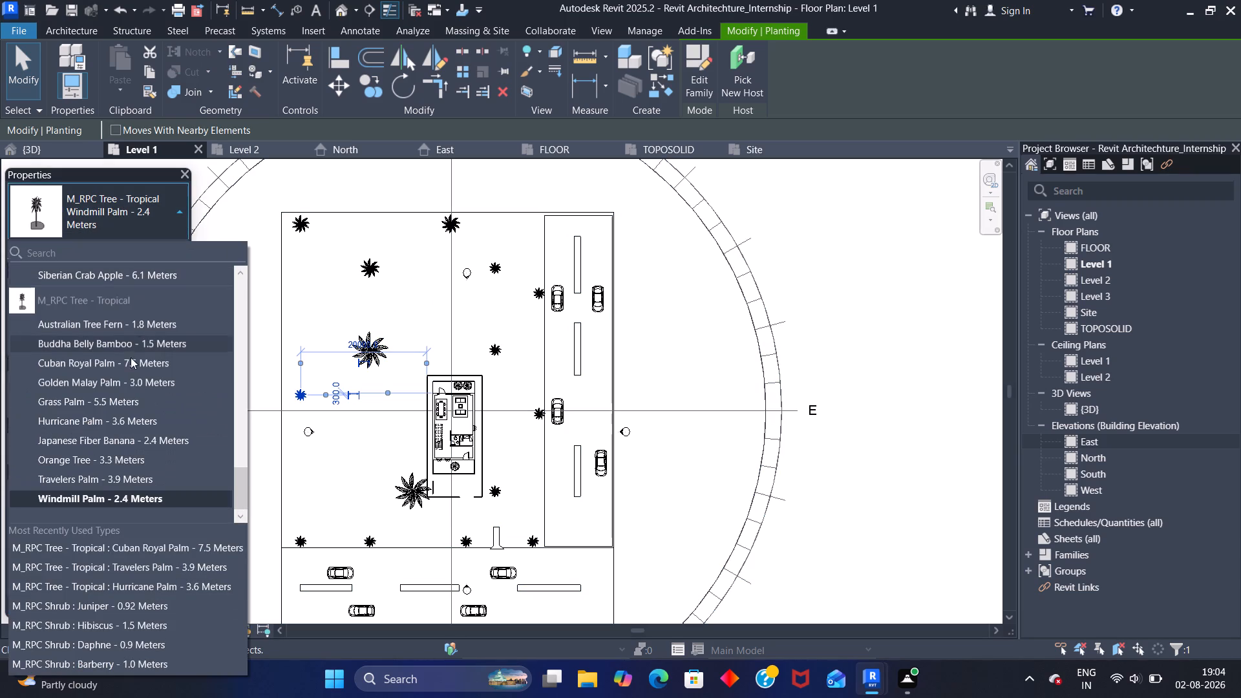
left_click(139, 406)
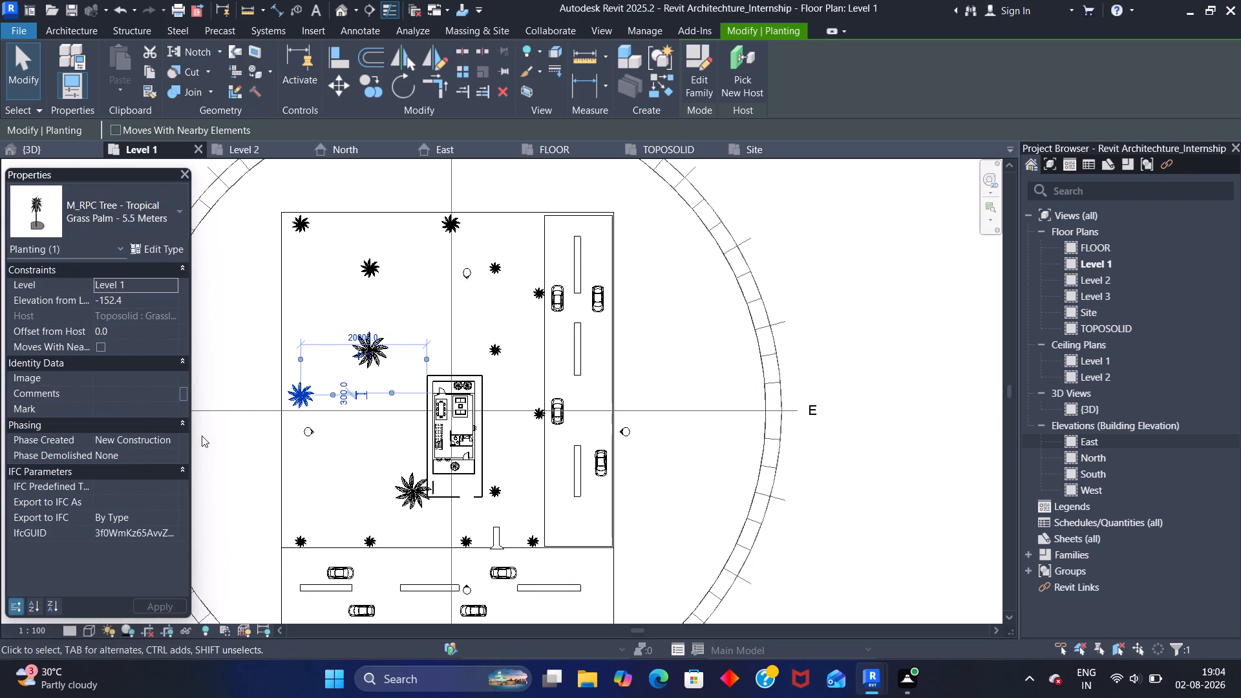
Change the palm at the southwest corner of the lawn, beside the south road, to Cuban Royal Palm - 7.5 Meters.
left_click(301, 540)
left_click(165, 213)
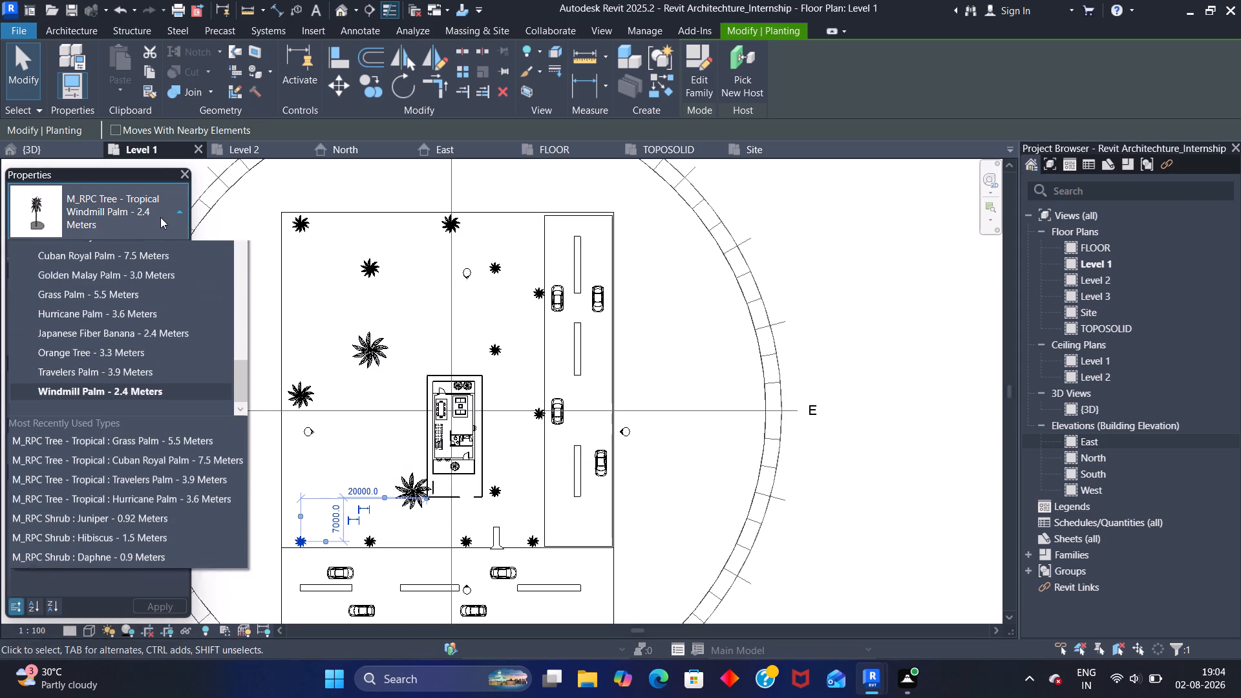
scroll(138, 449, "down", 3)
scroll(139, 449, "up", 3)
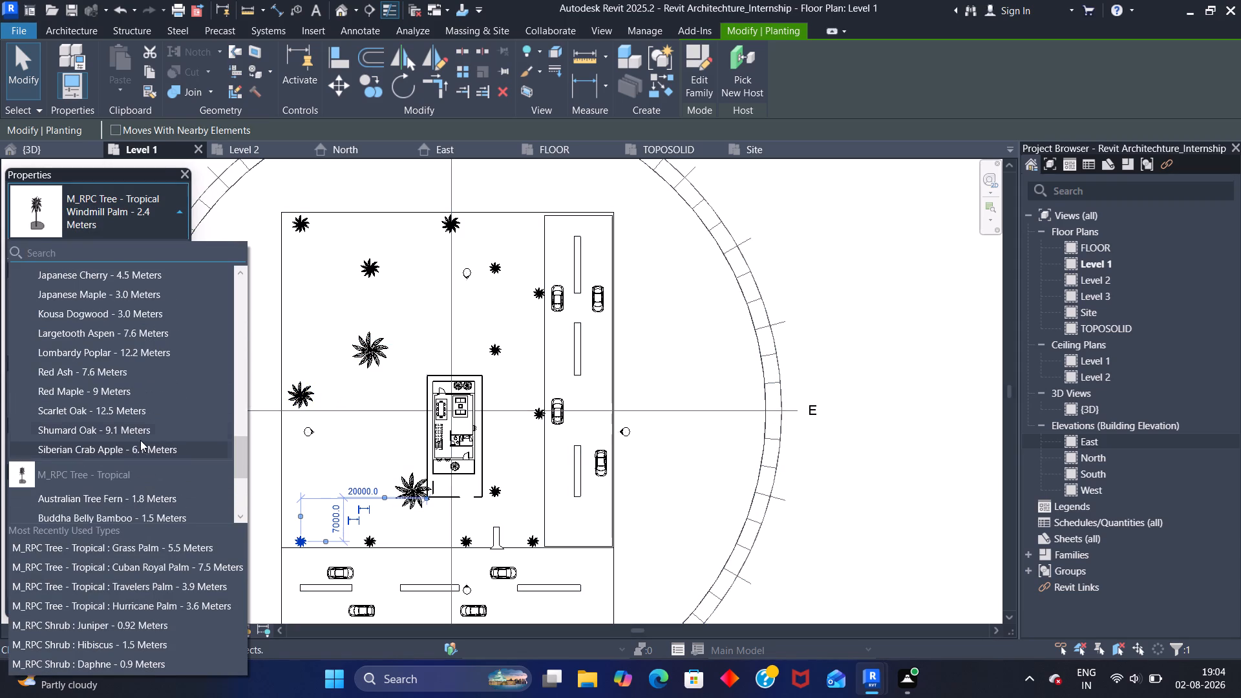
scroll(135, 440, "down", 2)
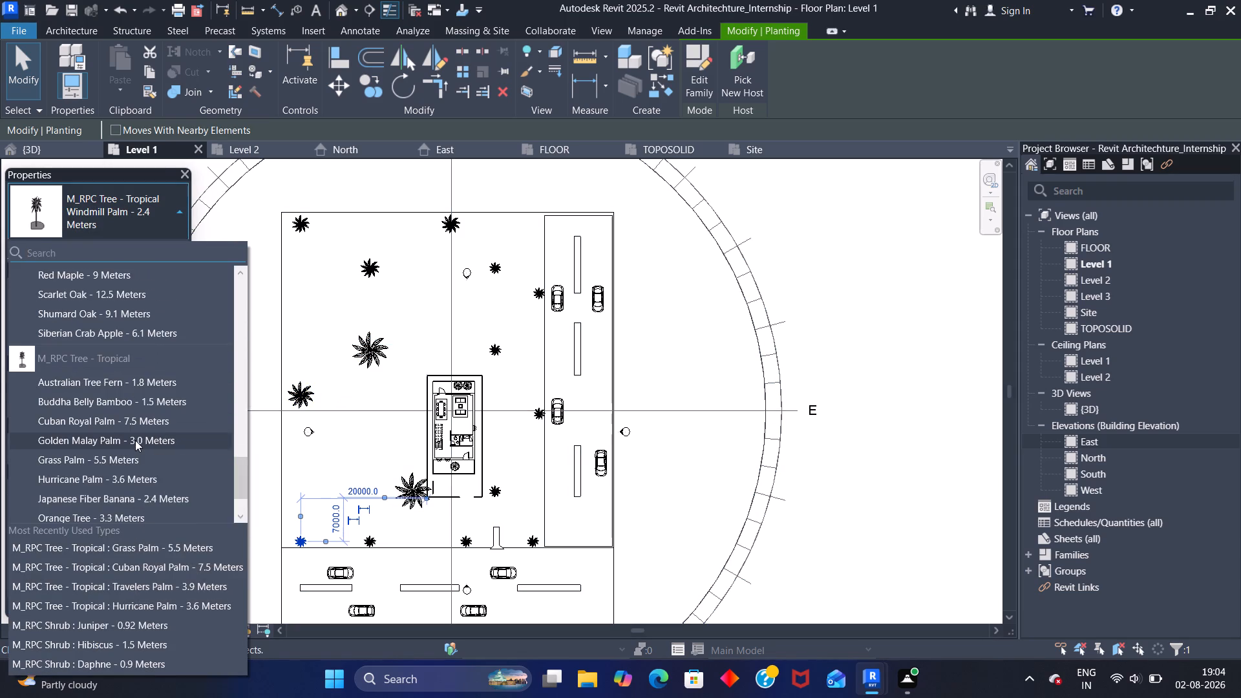
left_click(145, 427)
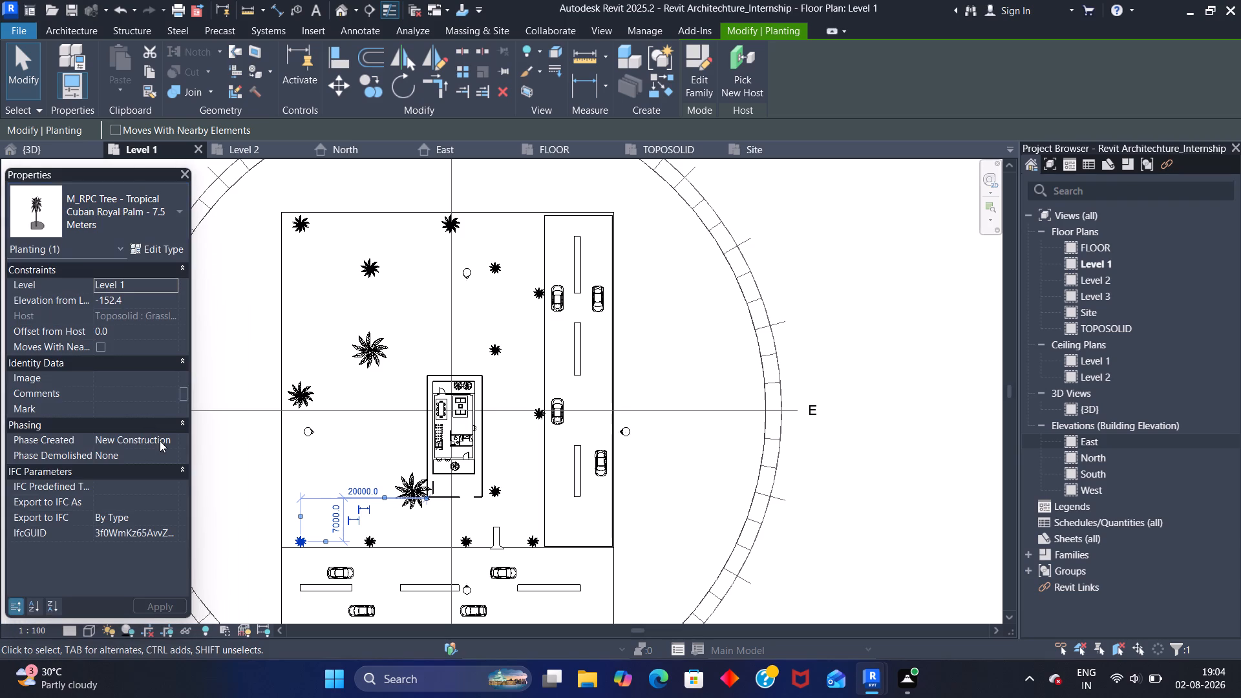
Change the palm just east of the southwest corner, along the south road, to Japanese Fiber Banana - 2.4 Meters.
left_click(368, 537)
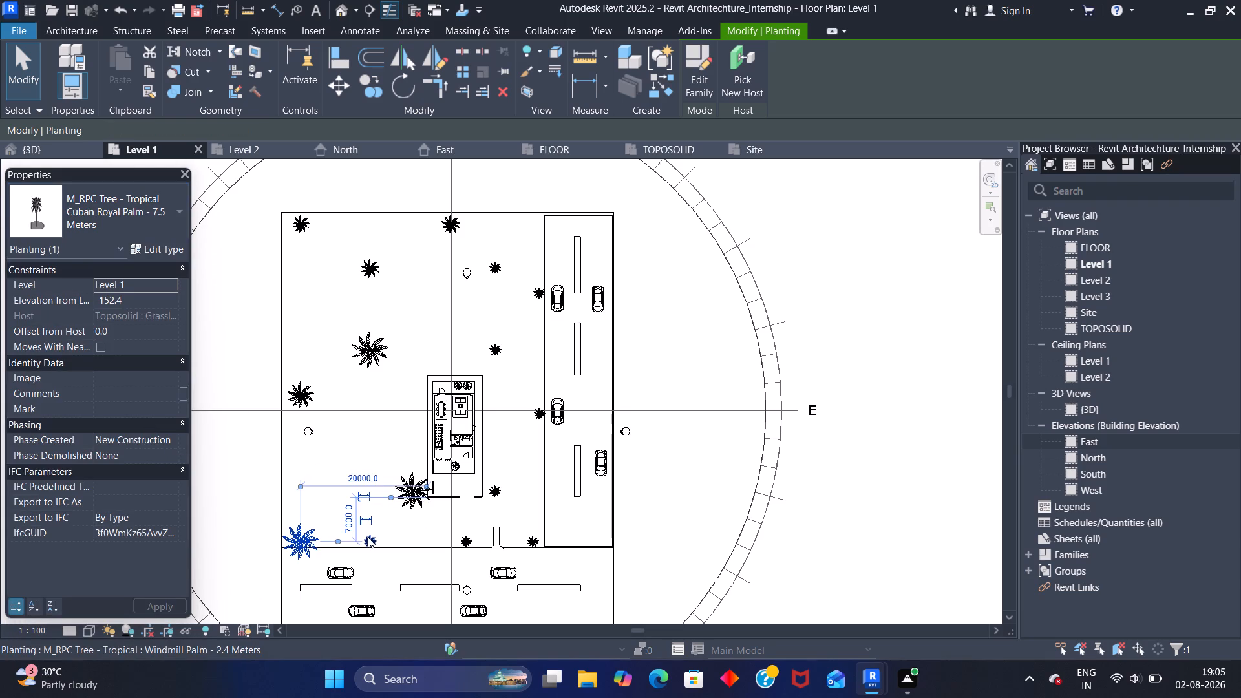
left_click(171, 213)
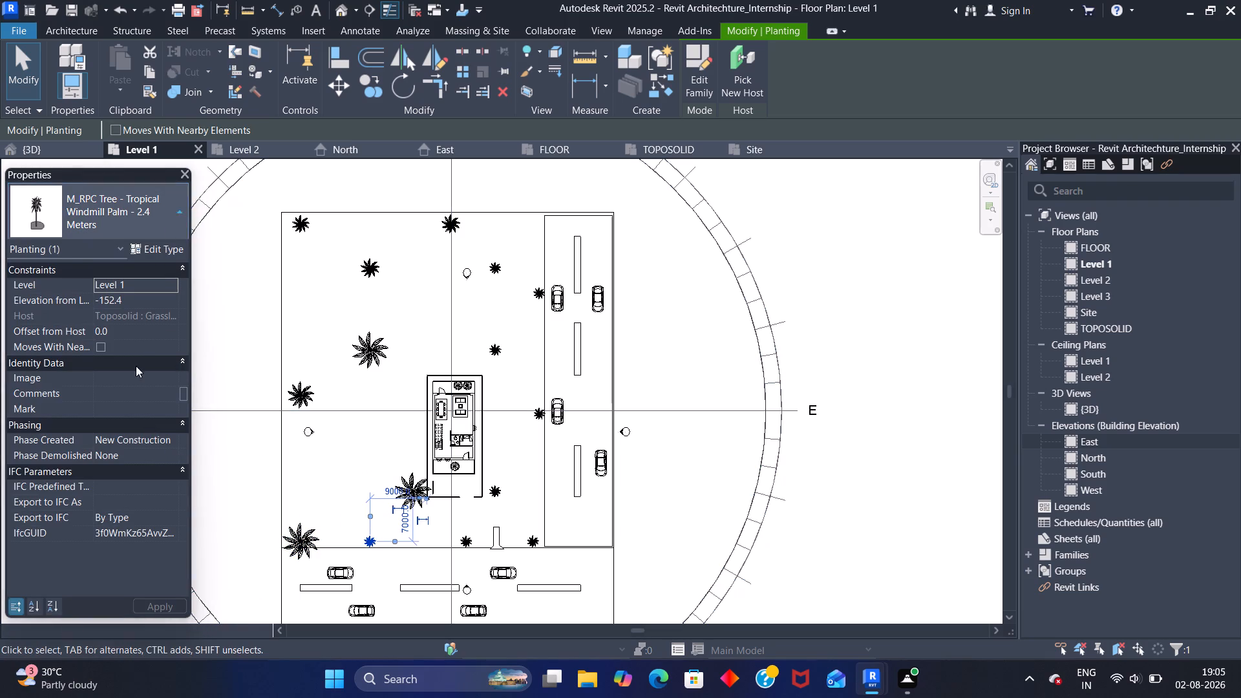
left_click(133, 434)
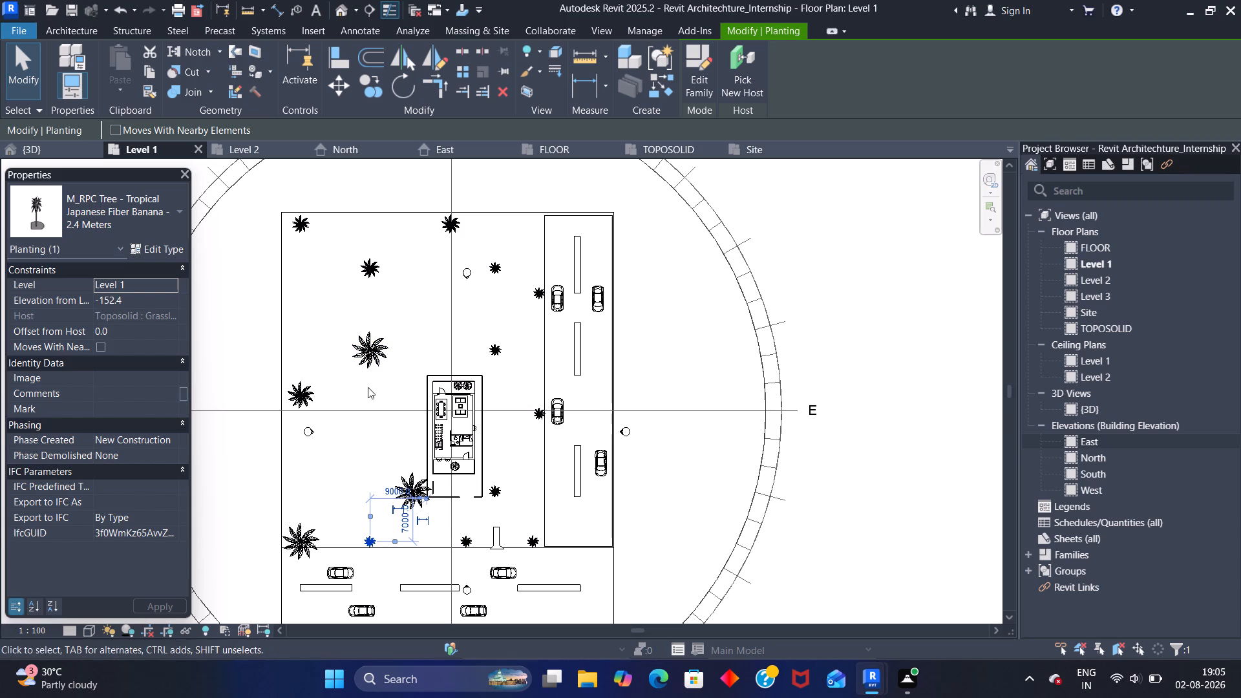
Delete the Windmill Palm beside the south road, just west of the entrance path strip.
left_click(467, 542)
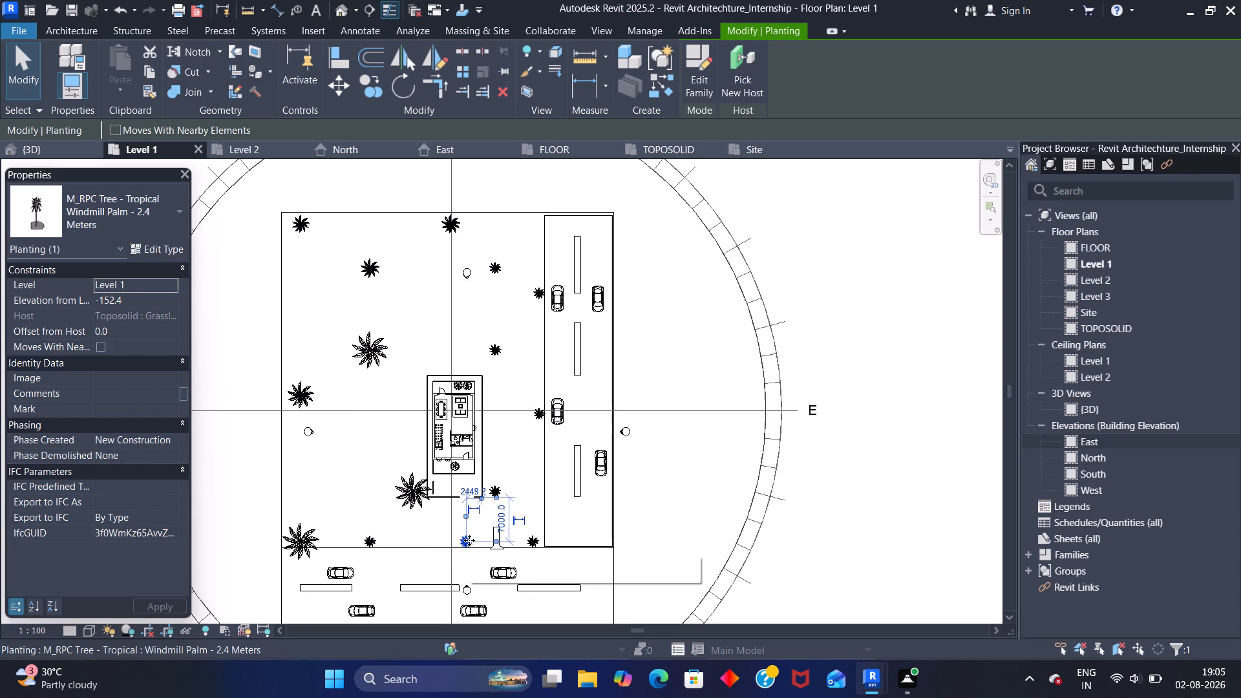
key("Delete")
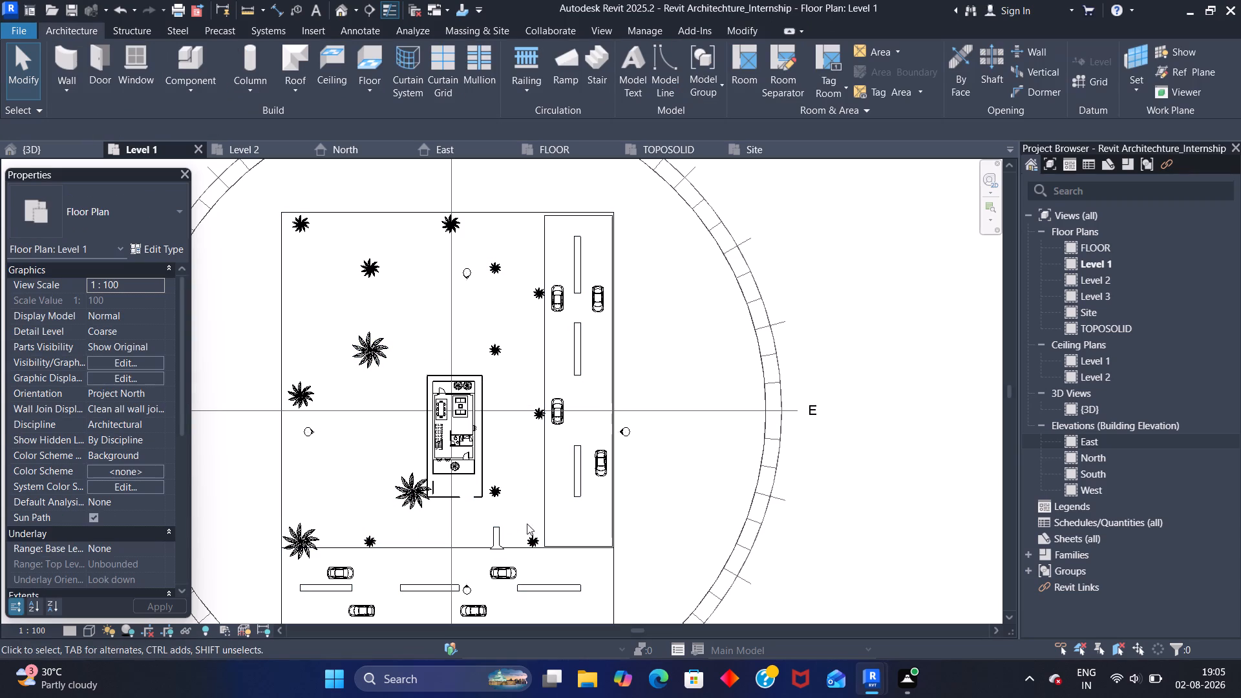
Change the palm at the southeast corner of the compound wall to Cuban Royal Palm - 7.5 Meters.
left_click(501, 496)
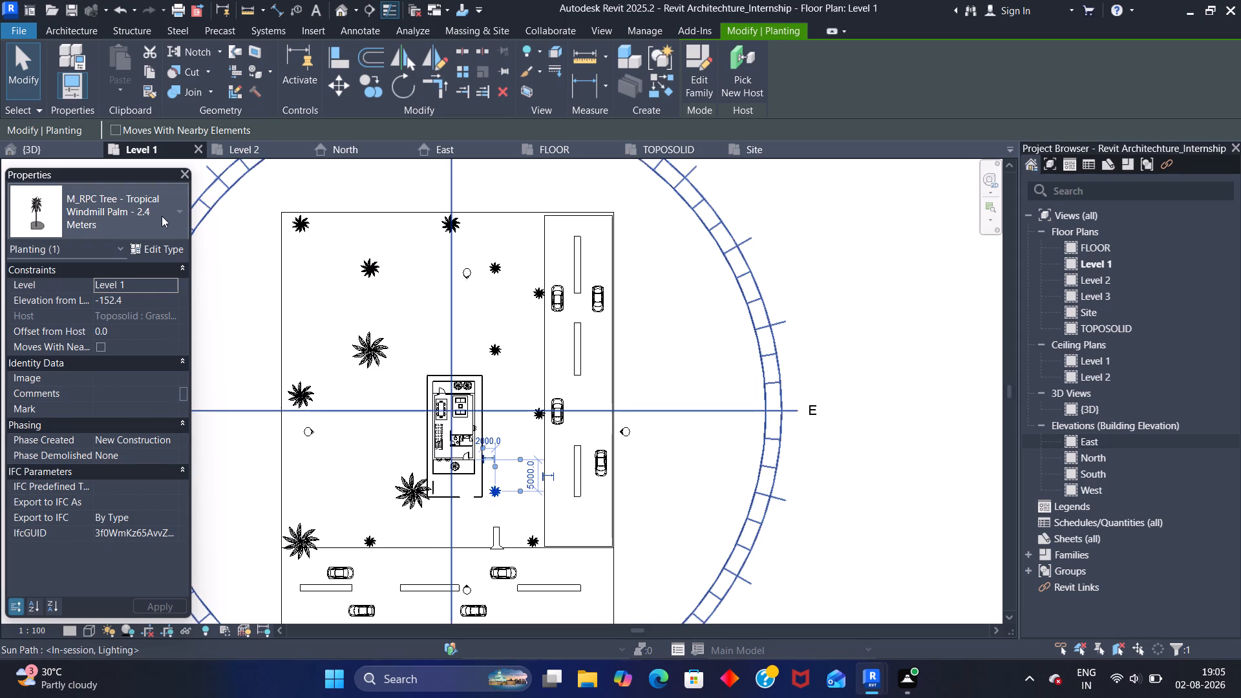
left_click(173, 213)
left_click(156, 361)
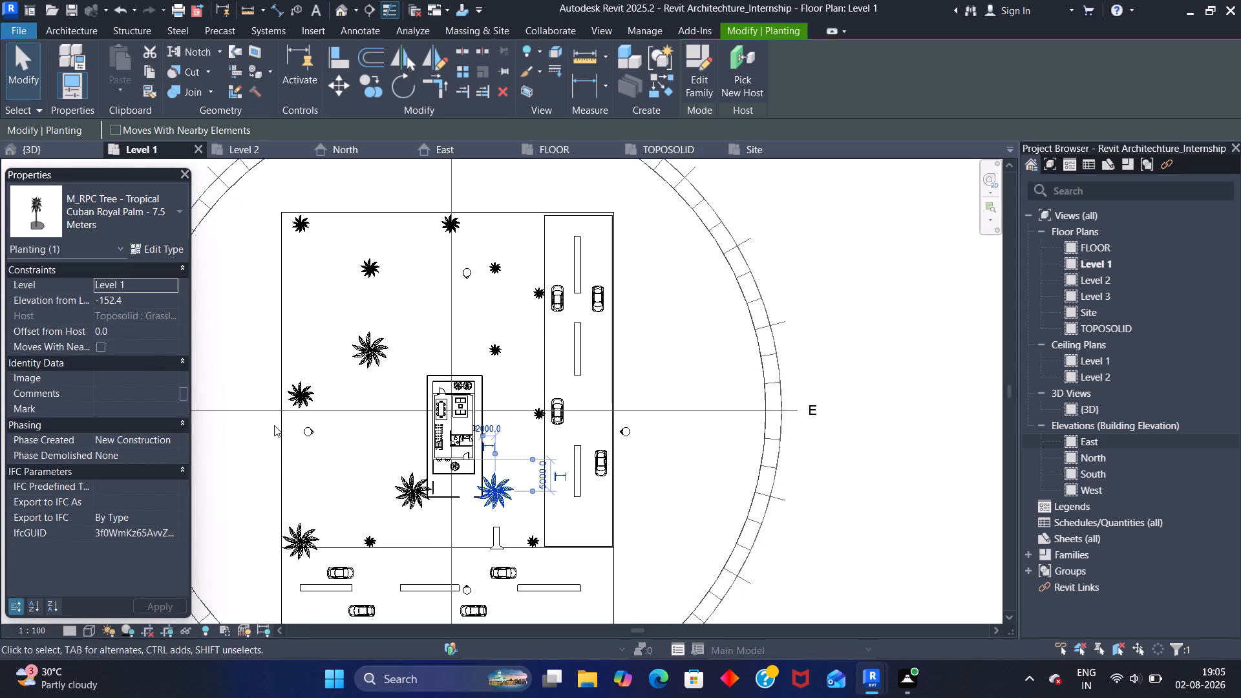
left_click(343, 323)
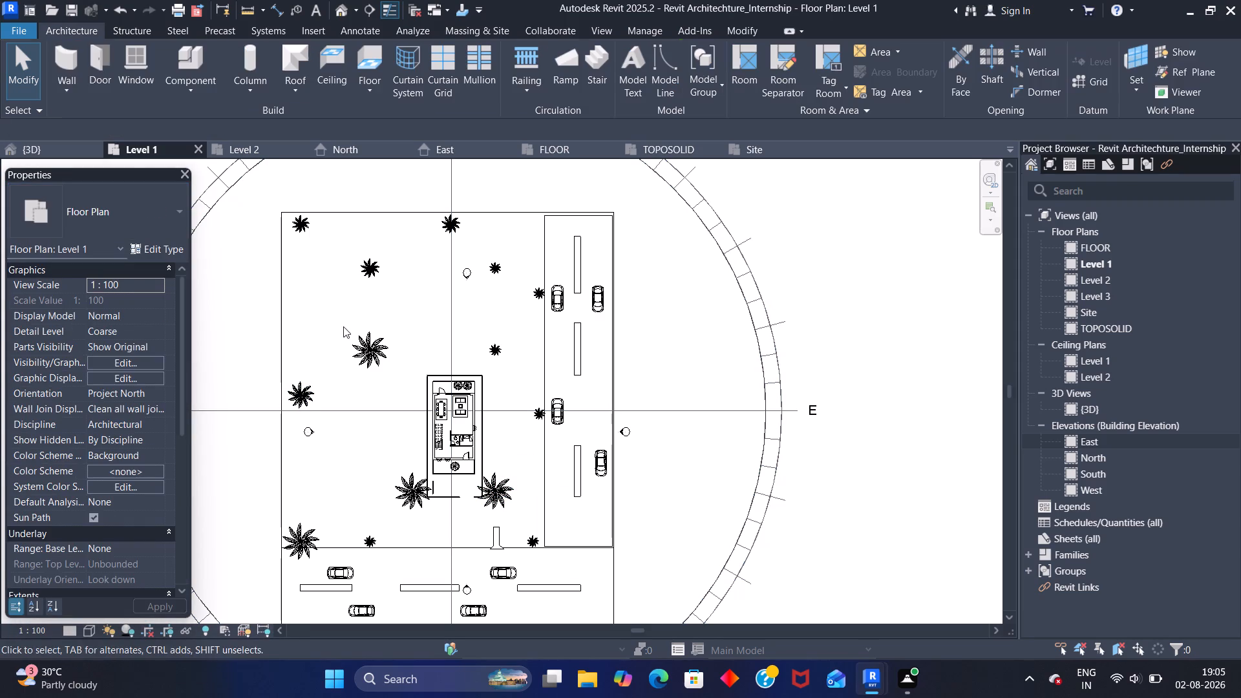
Examine the updated planting in the 3D view, checking the palms in front of and west of the house from several angles.
left_click(66, 155)
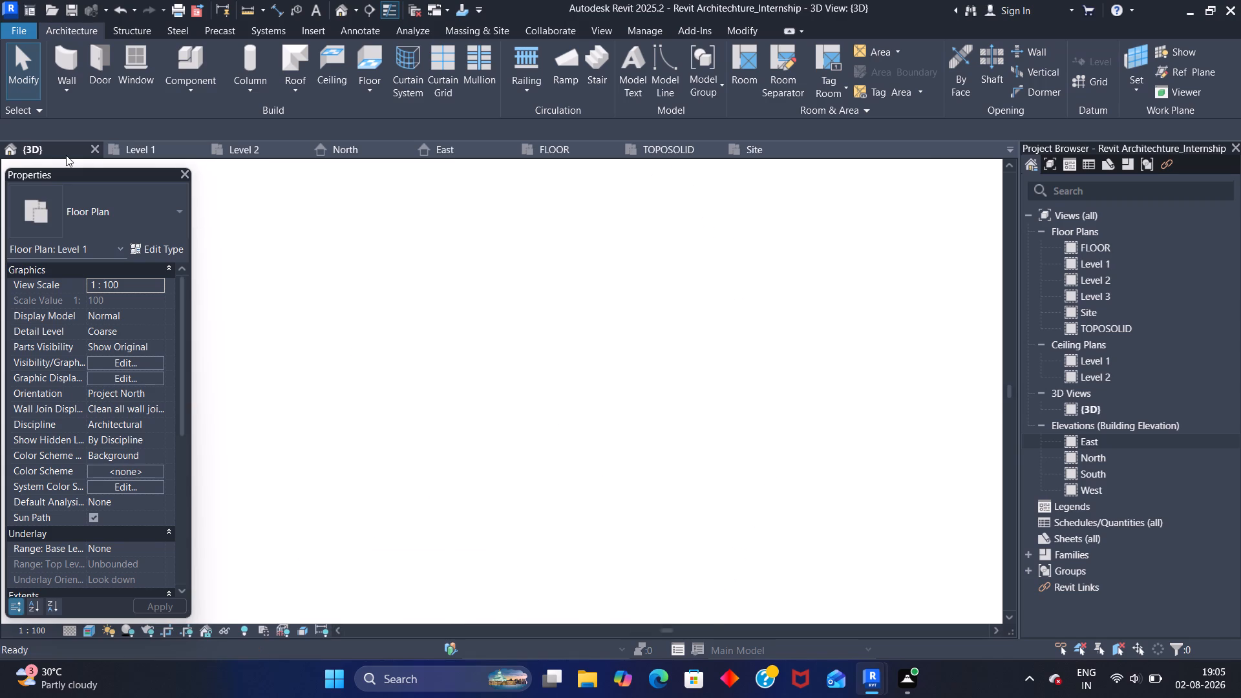
scroll(365, 332, "down", 1)
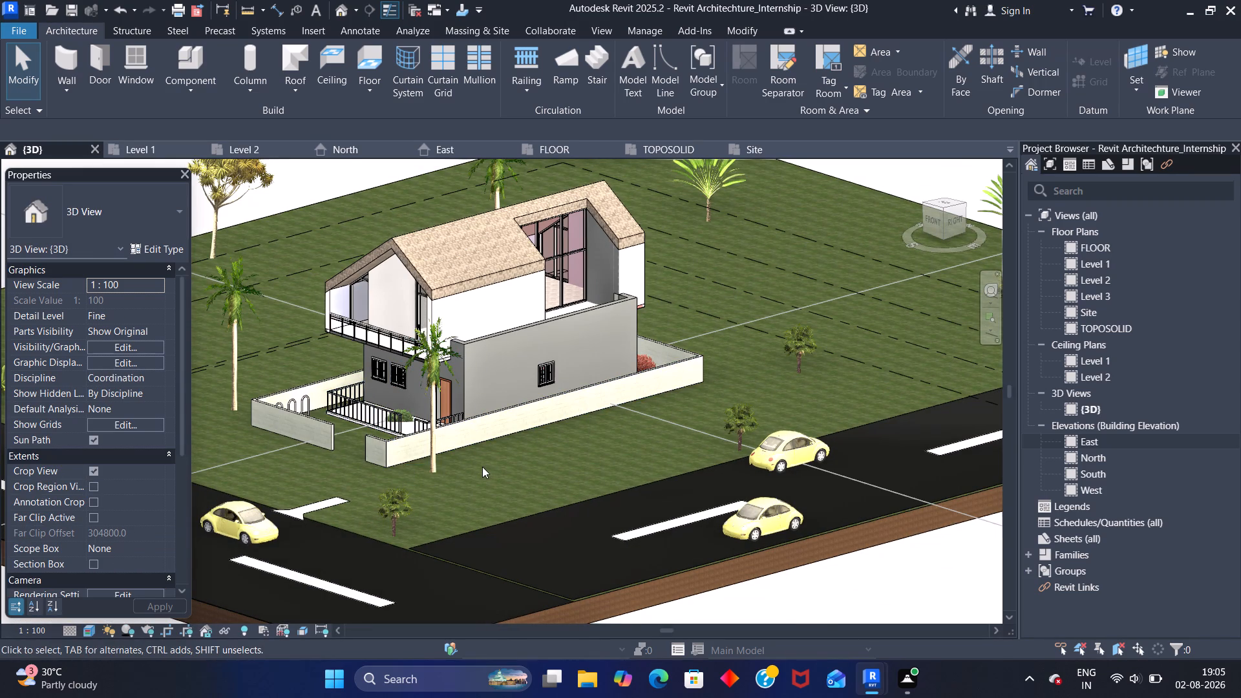
middle_click_drag(480, 467, 608, 440, "shift")
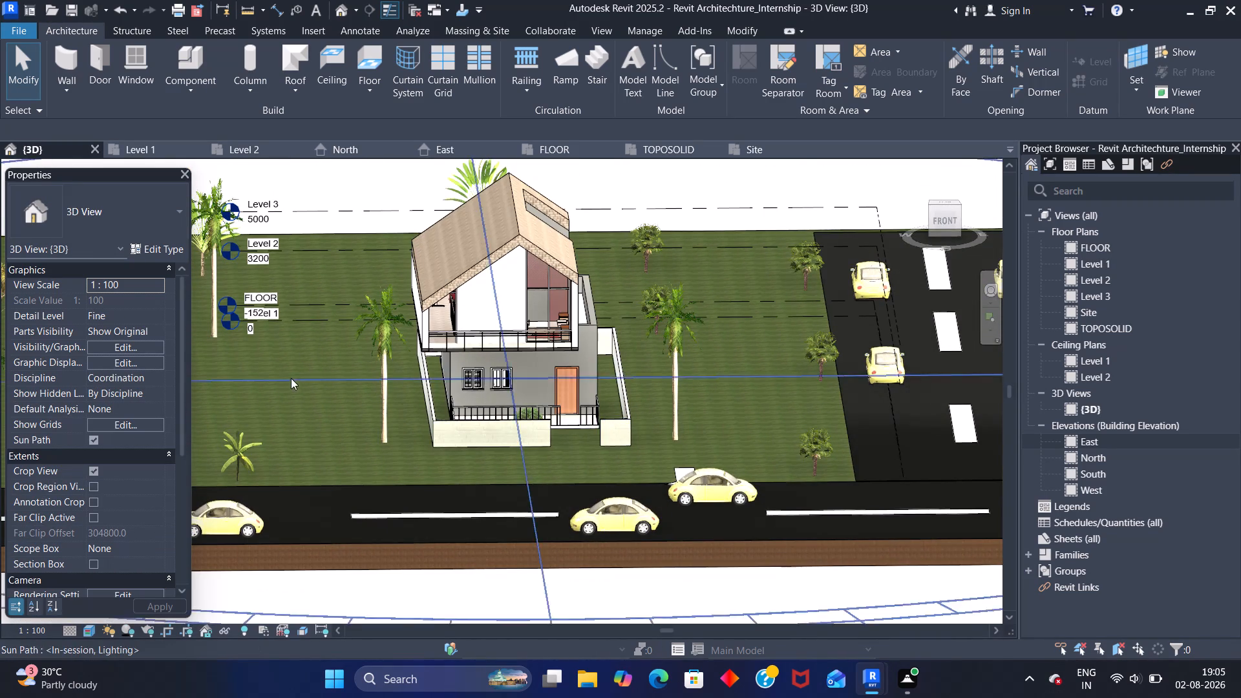
middle_click_drag(304, 361, 451, 308)
scroll(309, 339, "down", 1)
middle_click_drag(275, 304, 366, 289)
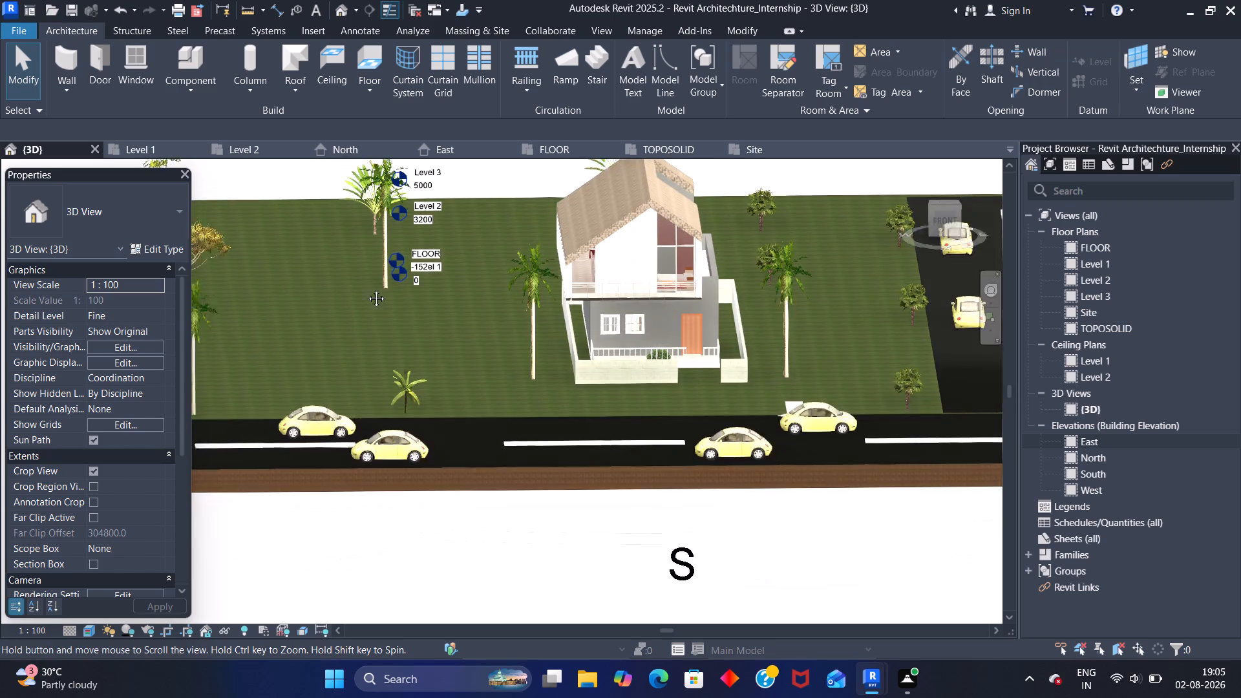
middle_click_drag(366, 289, 456, 306)
scroll(397, 315, "down", 1)
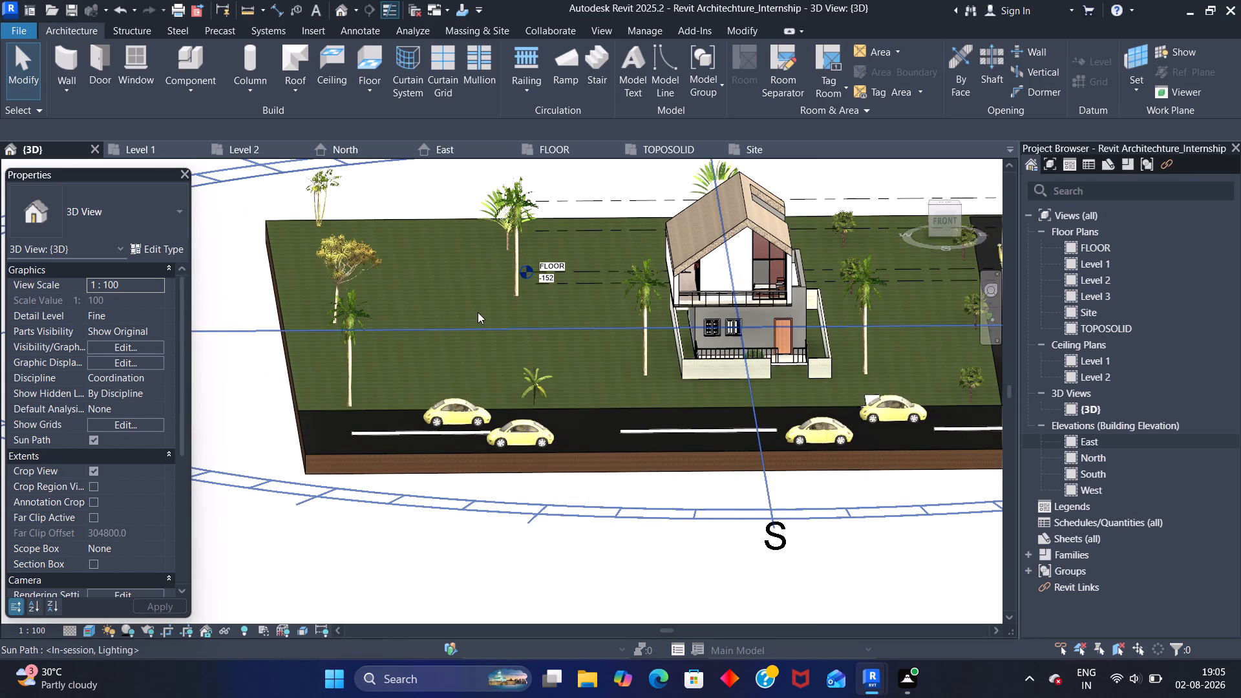
middle_click_drag(475, 304, 427, 315, "shift")
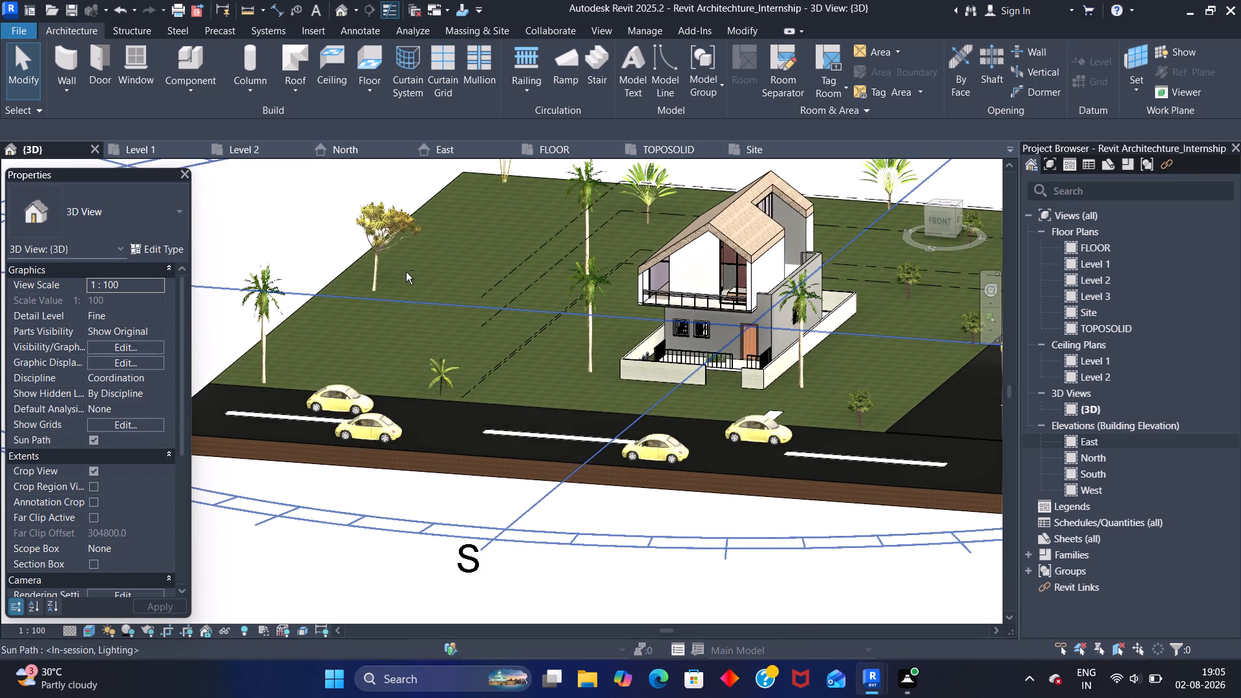
middle_click_drag(406, 272, 461, 288, "shift")
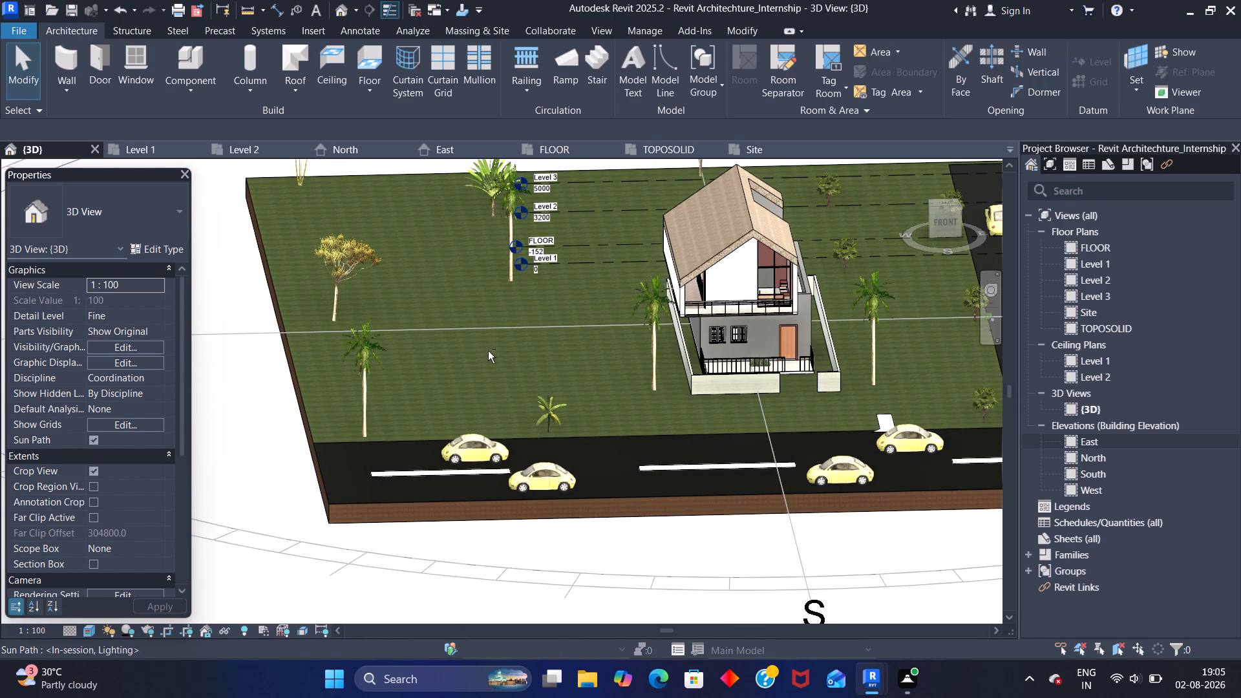
middle_click_drag(487, 352, 482, 317, "shift")
middle_click_drag(461, 285, 460, 304, "shift")
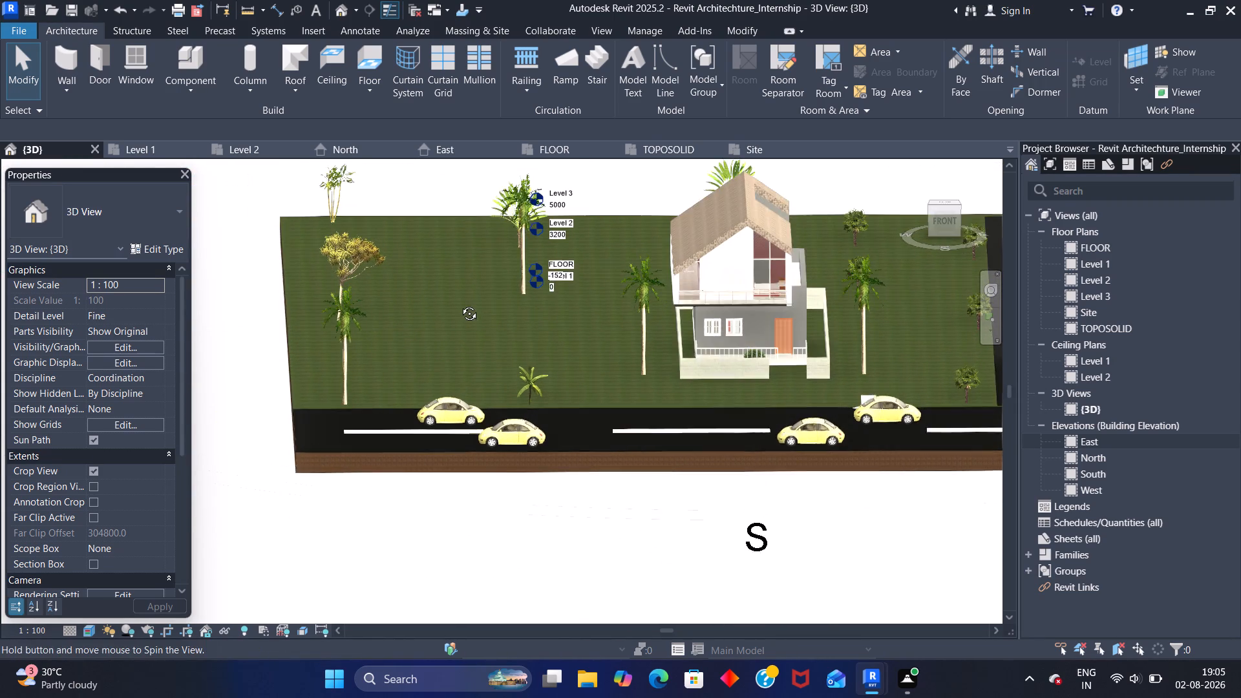
middle_click_drag(460, 304, 459, 305, "shift")
middle_click_drag(425, 261, 478, 270, "shift")
middle_click_drag(548, 242, 518, 270)
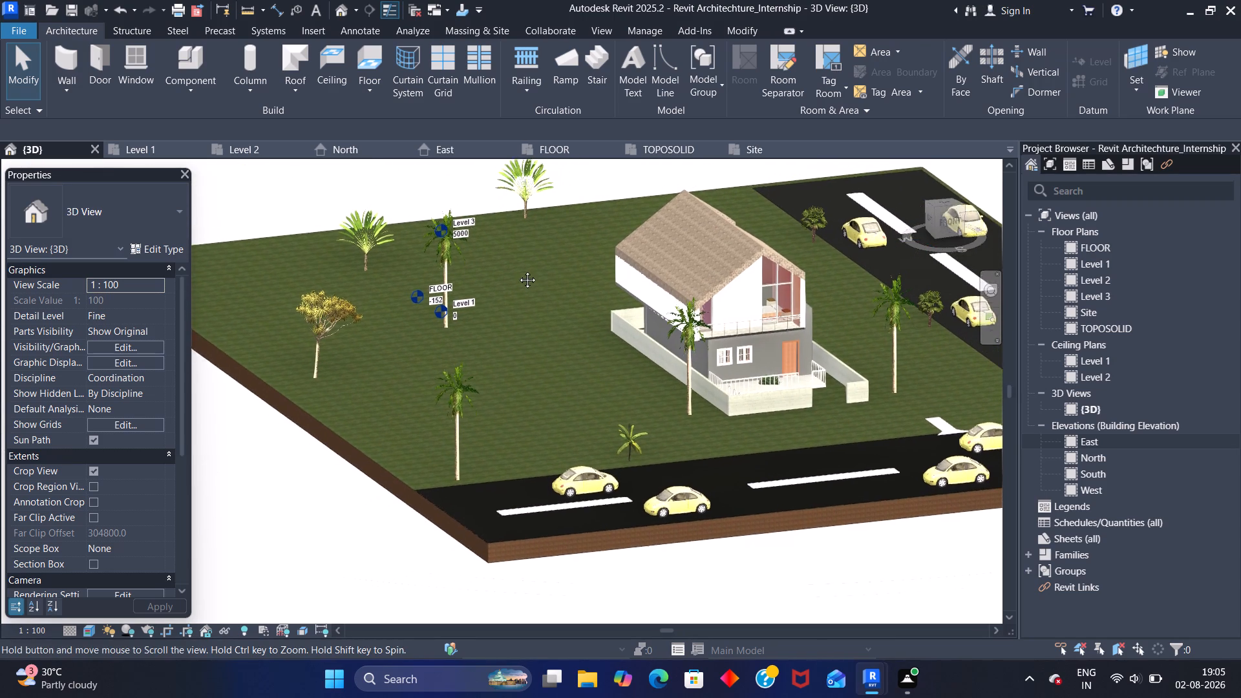
middle_click_drag(518, 270, 502, 285)
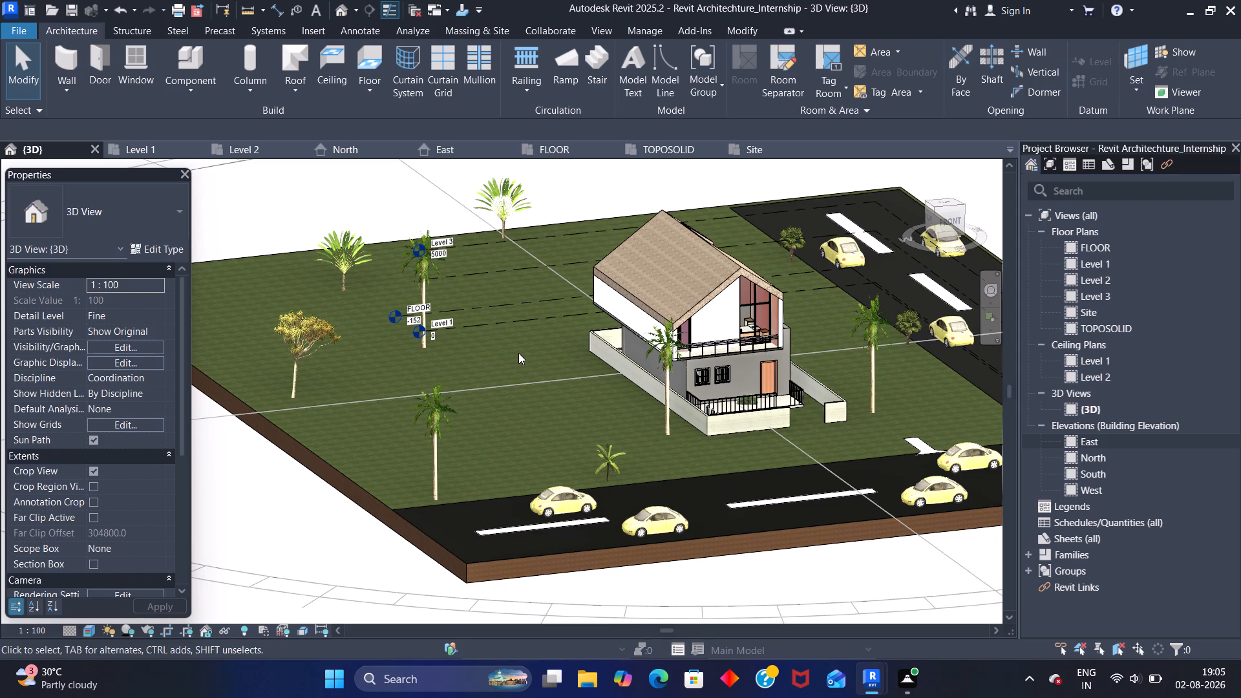
middle_click_drag(533, 343, 487, 332, "shift")
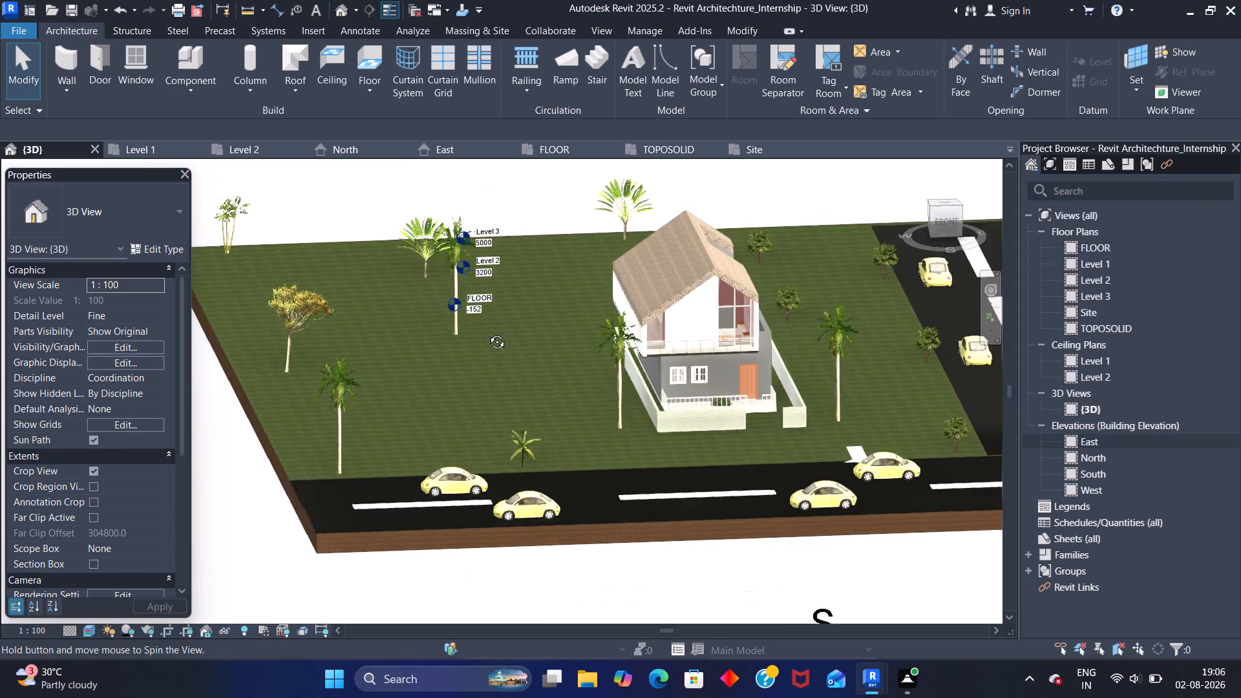
middle_click_drag(487, 332, 470, 332, "shift")
middle_click_drag(403, 291, 414, 295, "shift")
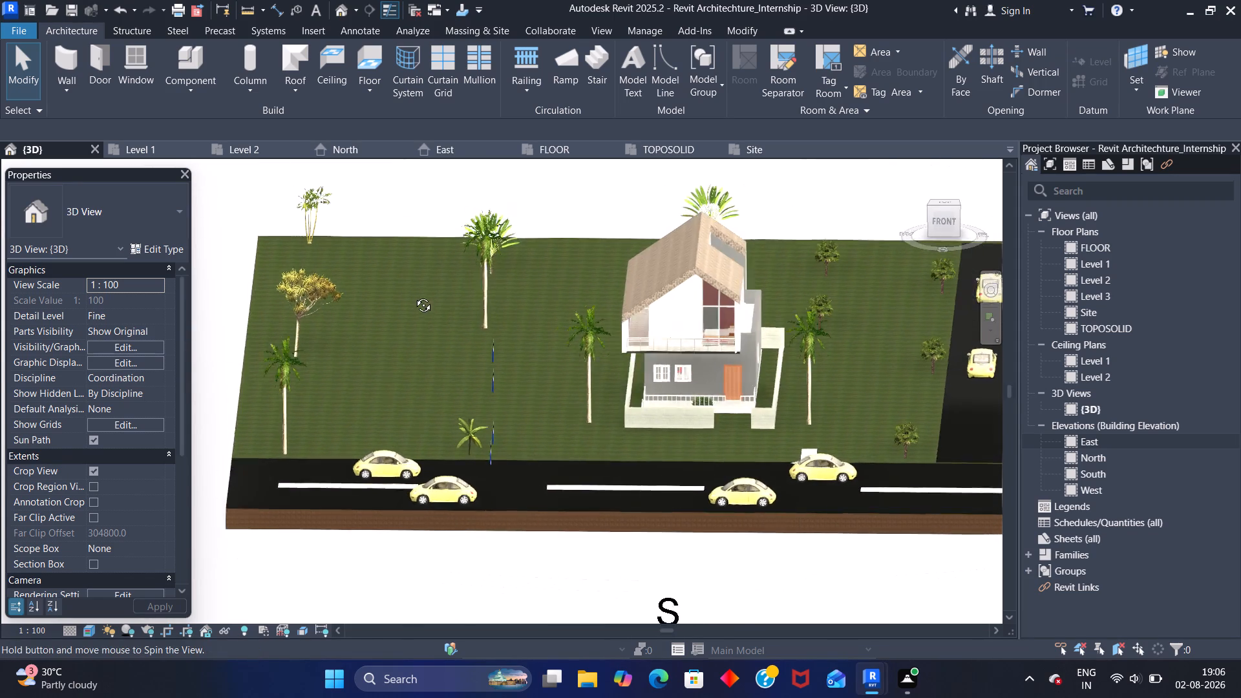
middle_click_drag(414, 295, 422, 301, "shift")
middle_click_drag(369, 267, 379, 283, "shift")
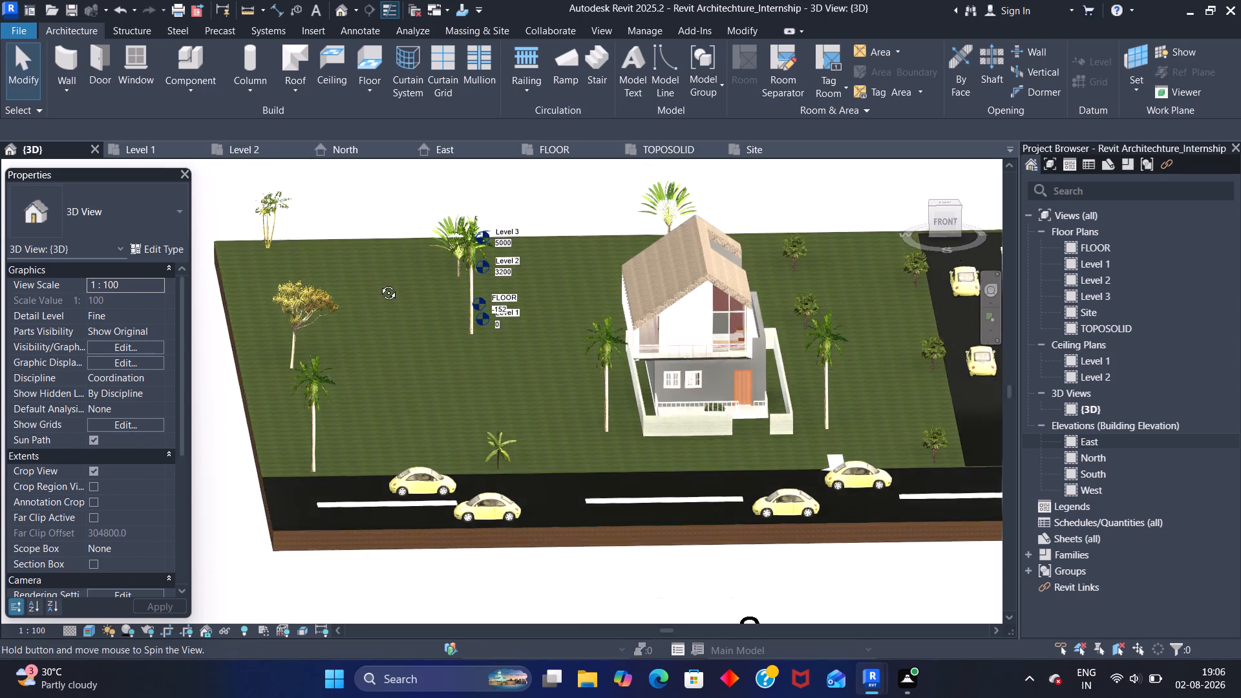
middle_click_drag(379, 283, 381, 285, "shift")
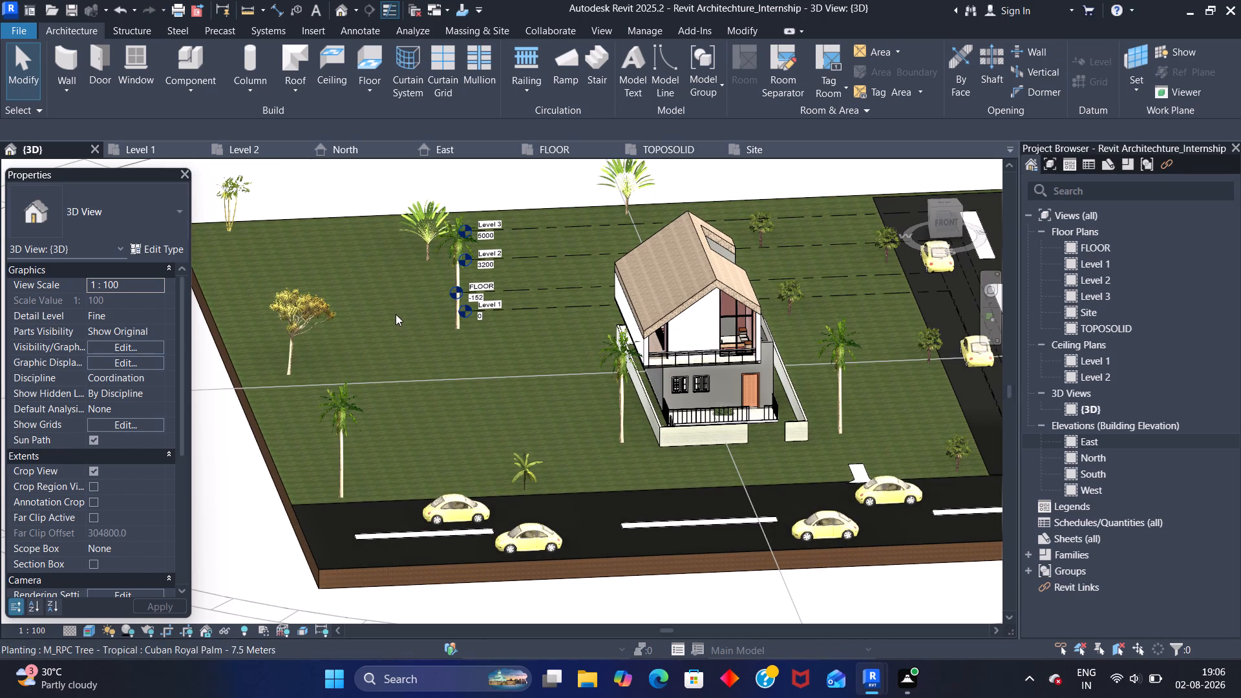
middle_click_drag(400, 311, 377, 301, "shift")
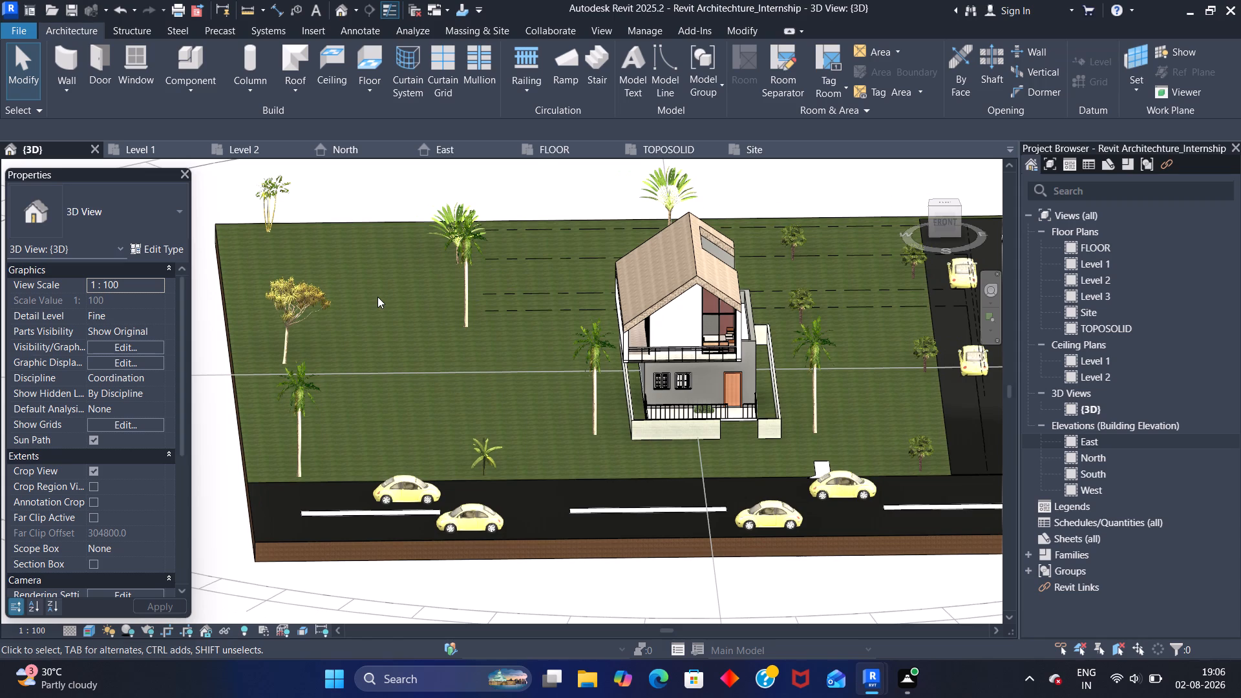
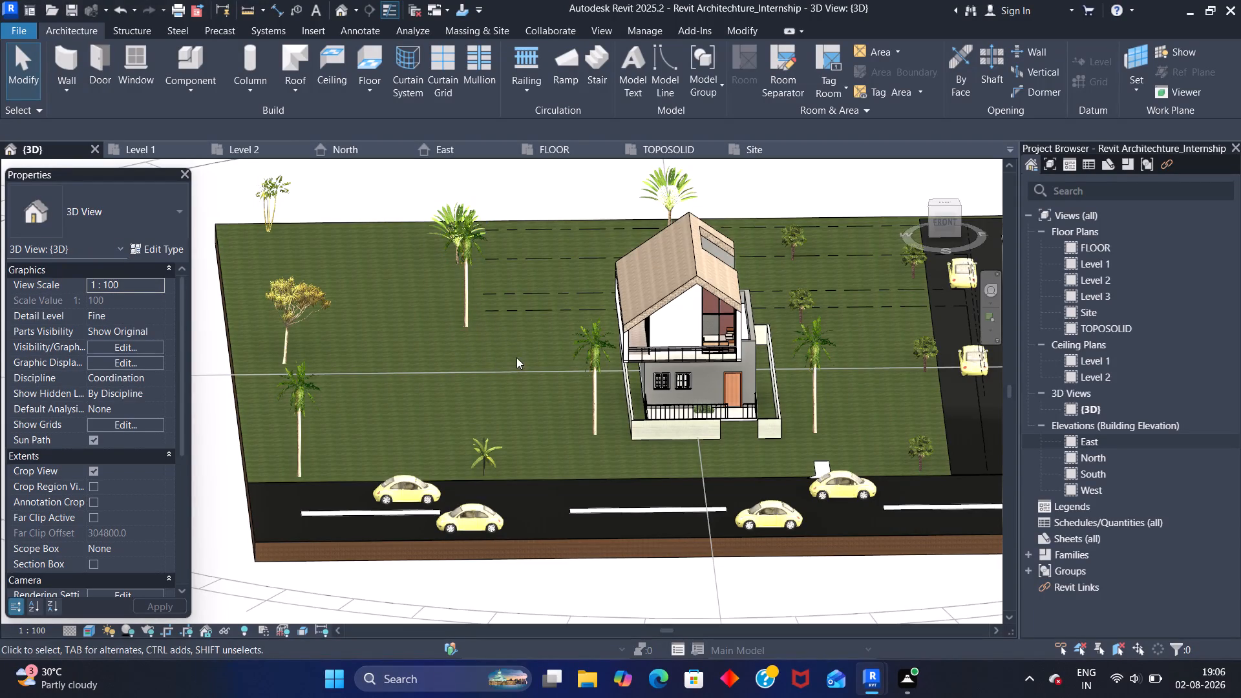
Change the Windmill Palm at the corner where the two roads meet, southeast of the house, to Travelers Palm - 3.9 Meters.
middle_click_drag(524, 354, 390, 357)
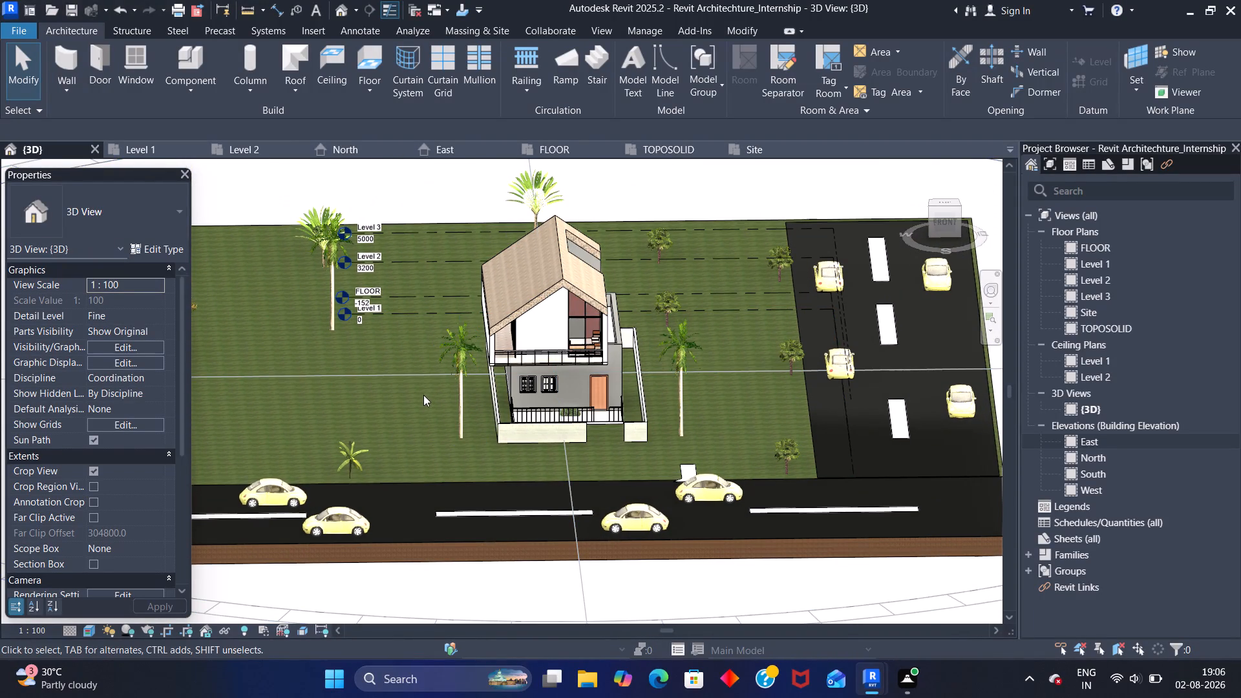
middle_click_drag(418, 400, 366, 299, "shift")
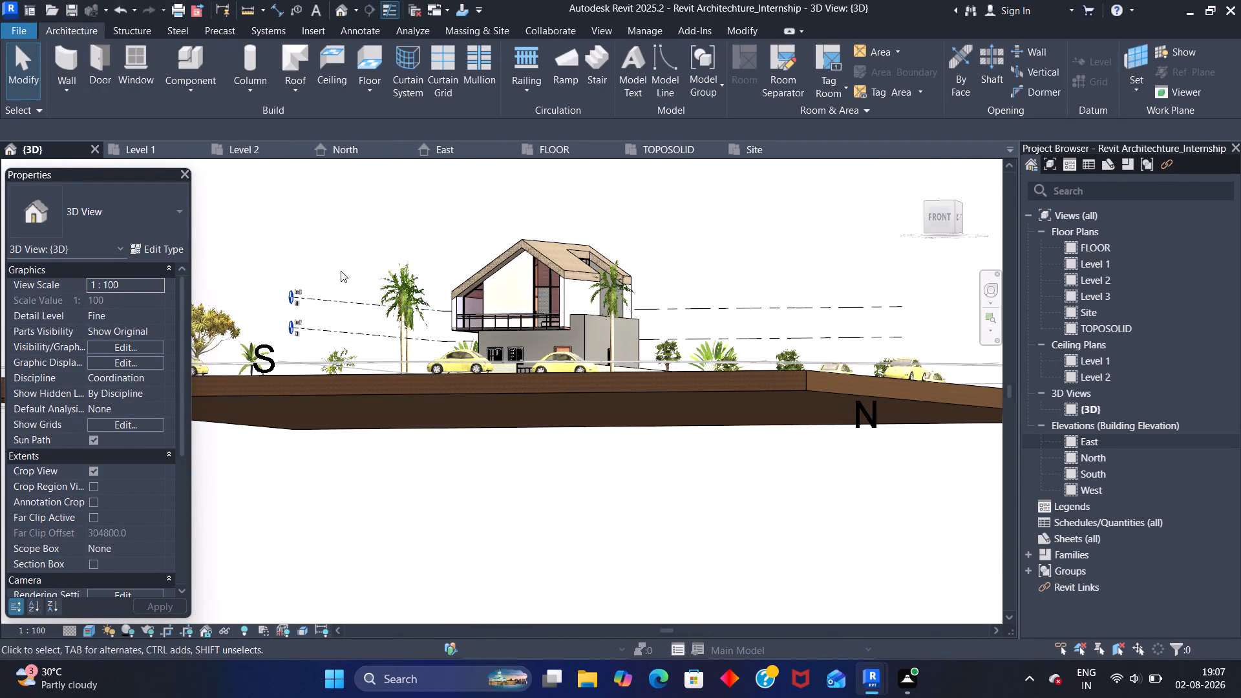
middle_click_drag(332, 242, 334, 324, "shift")
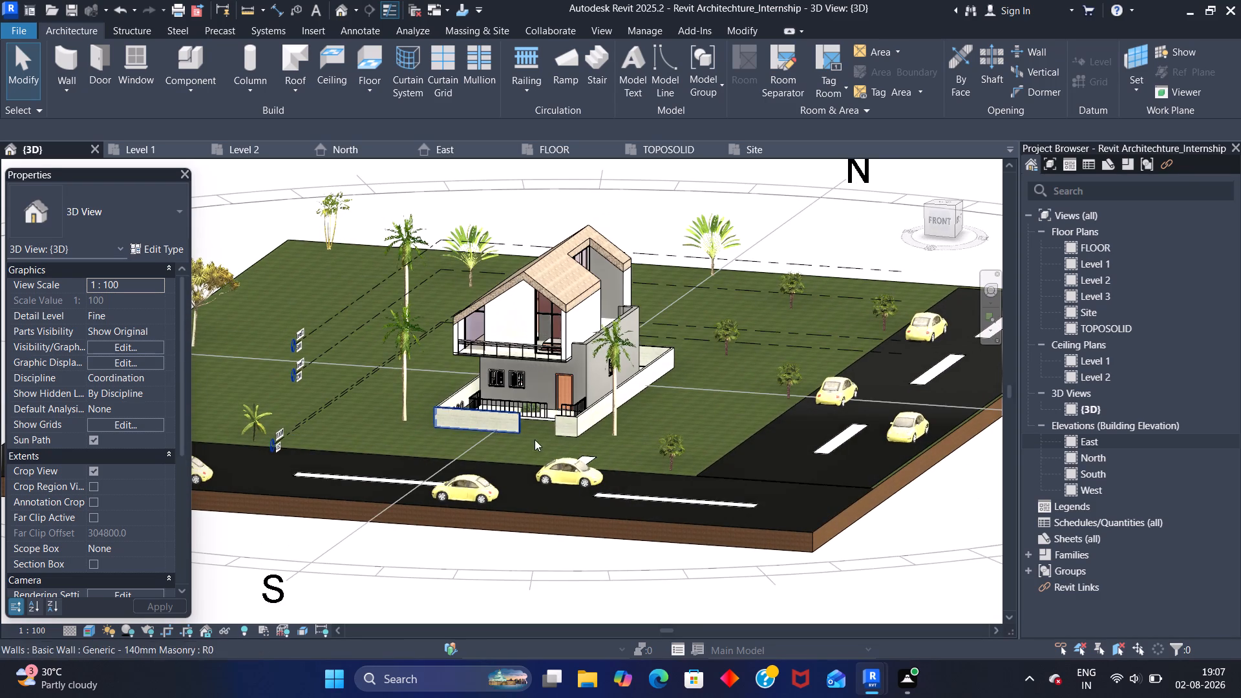
middle_click_drag(706, 410, 659, 388, "shift")
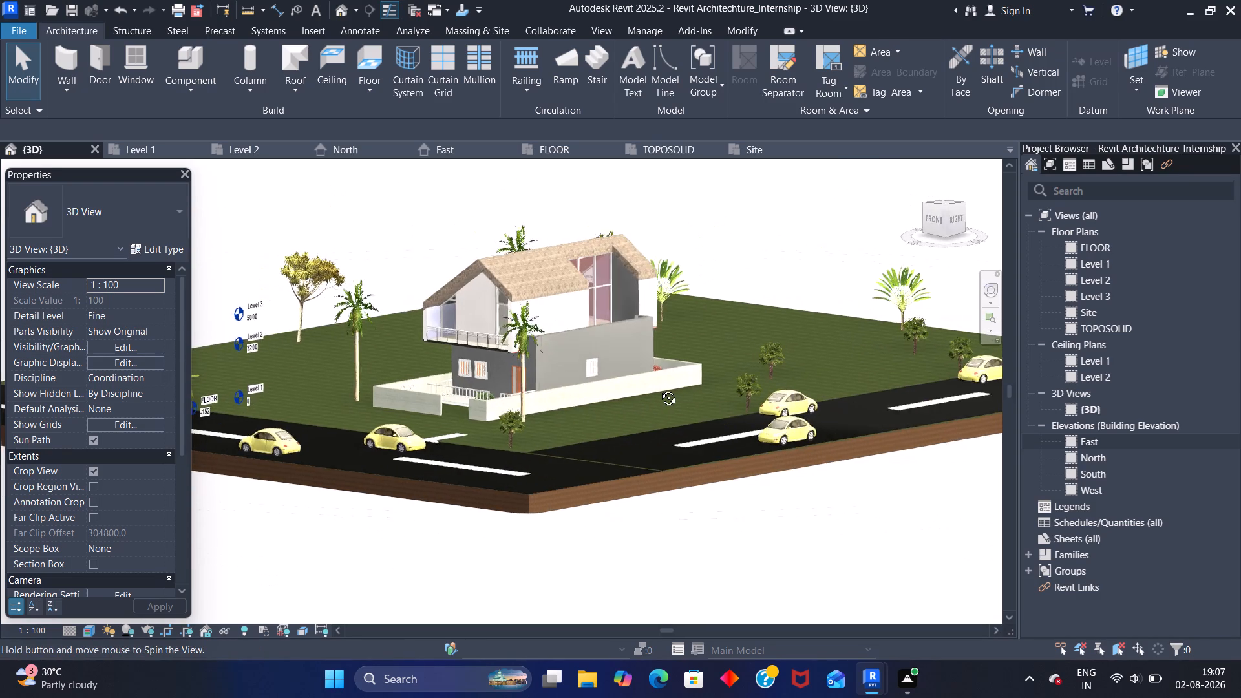
middle_click_drag(659, 388, 683, 391, "shift")
scroll(683, 390, "up", 1, "shift")
left_click(613, 428)
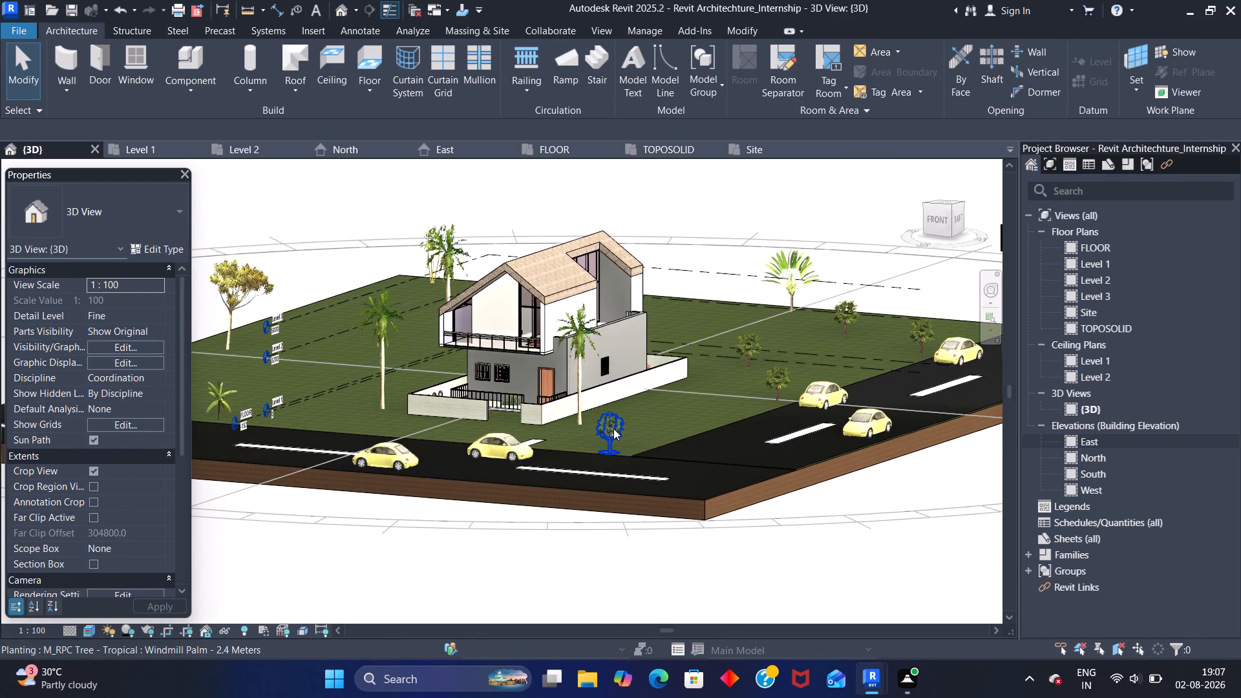
left_click(172, 210)
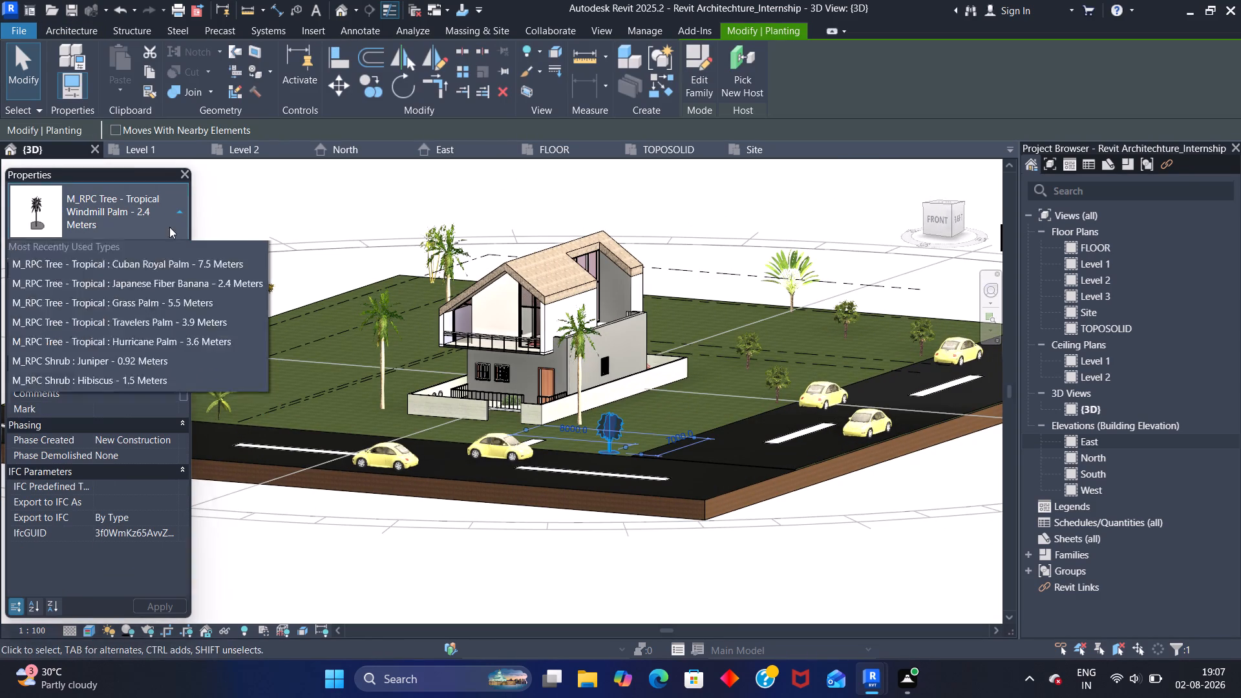
left_click(145, 422)
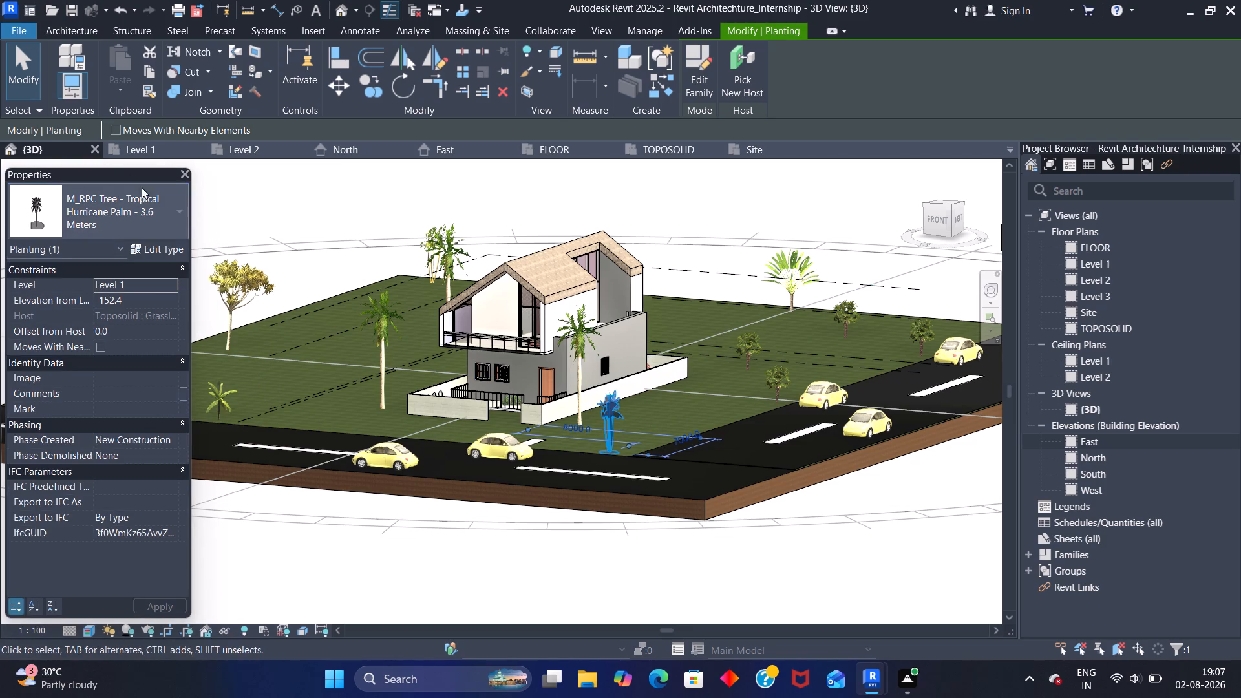
left_click(178, 216)
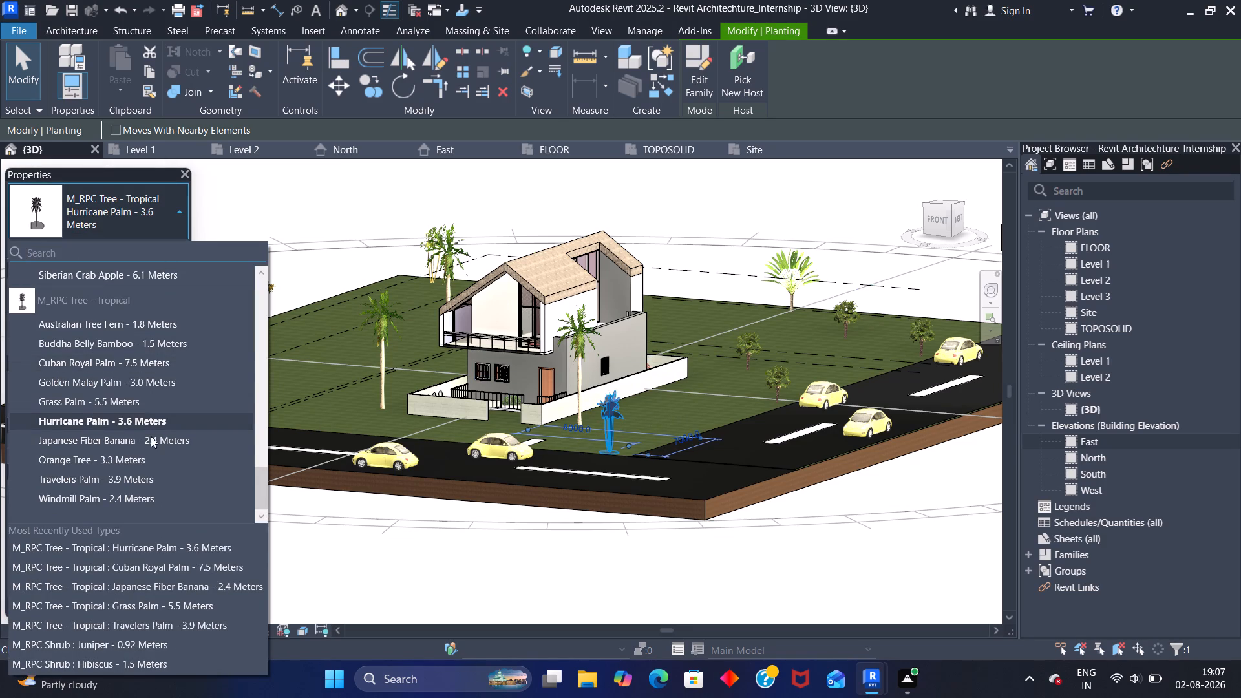
left_click(140, 480)
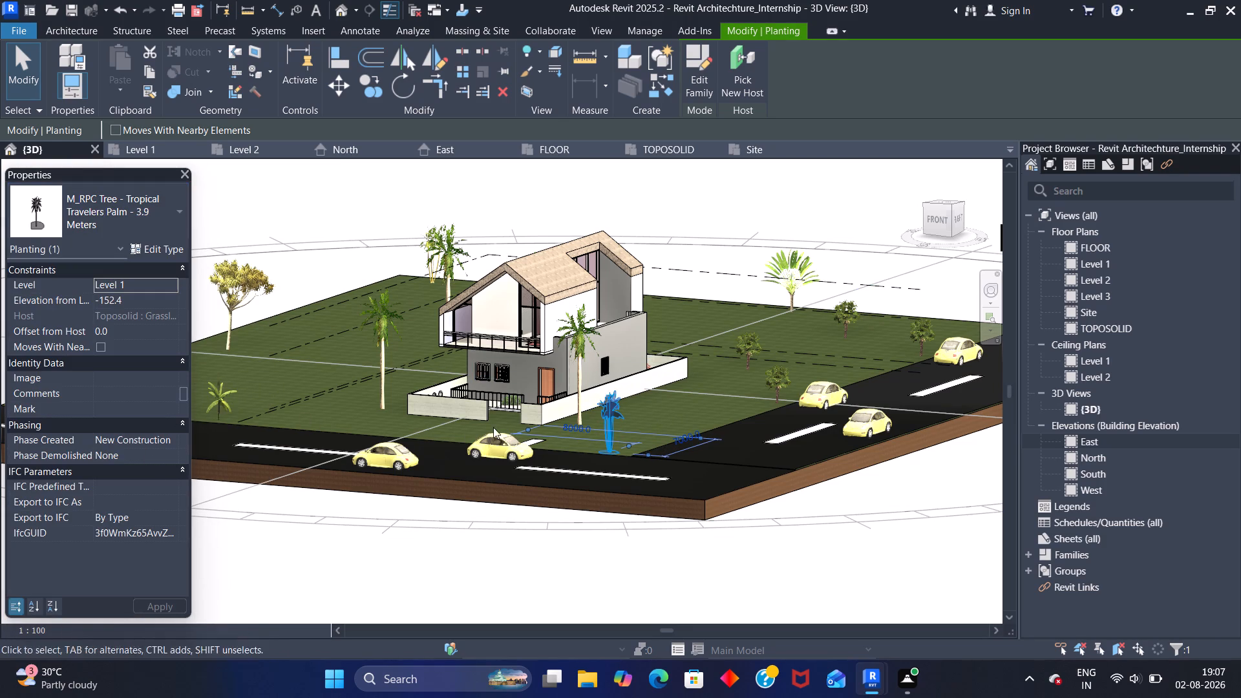
left_click(655, 403)
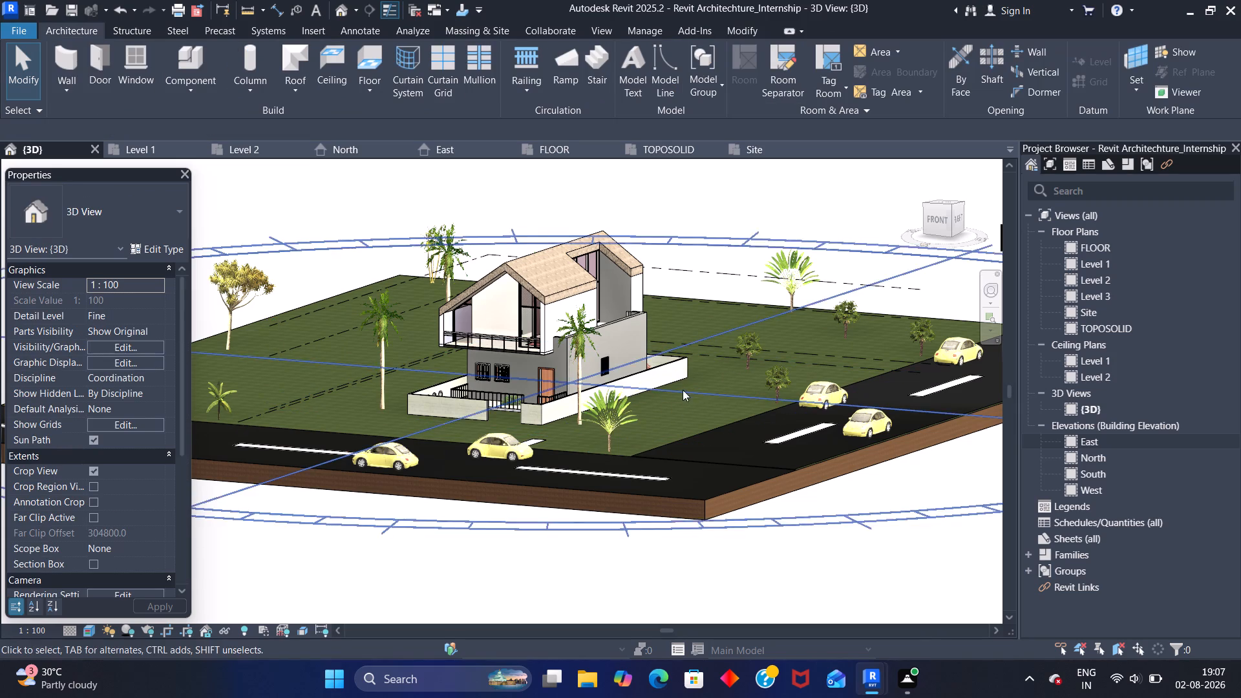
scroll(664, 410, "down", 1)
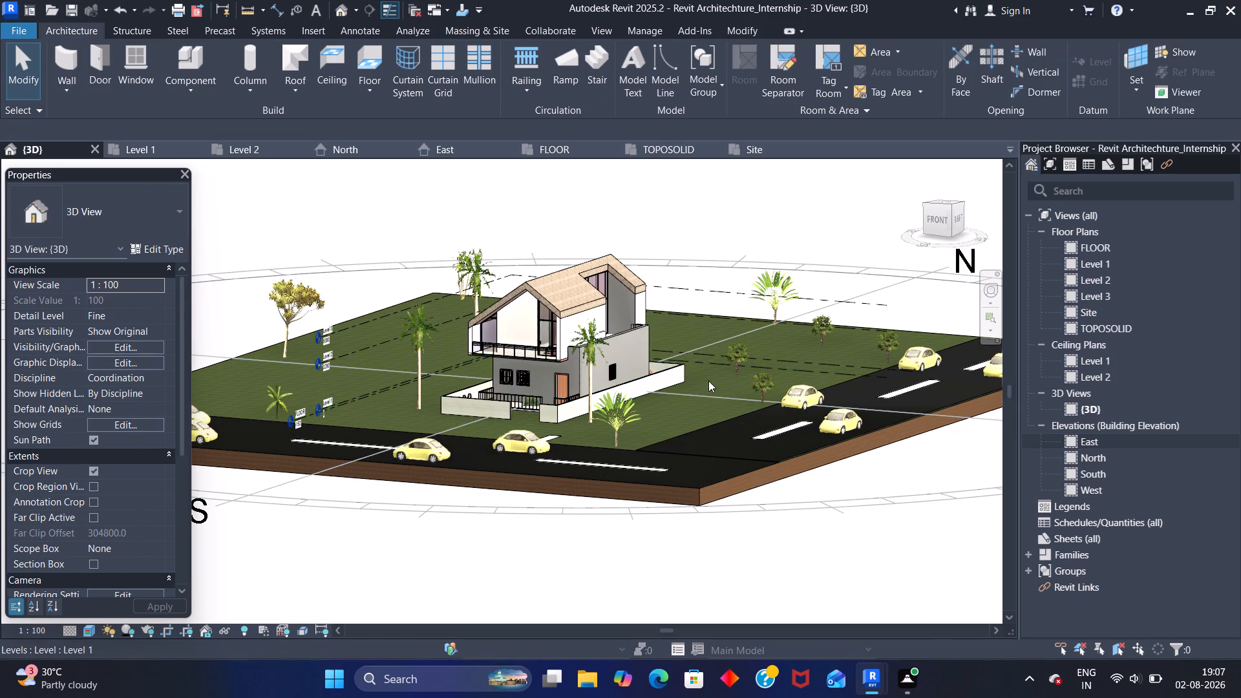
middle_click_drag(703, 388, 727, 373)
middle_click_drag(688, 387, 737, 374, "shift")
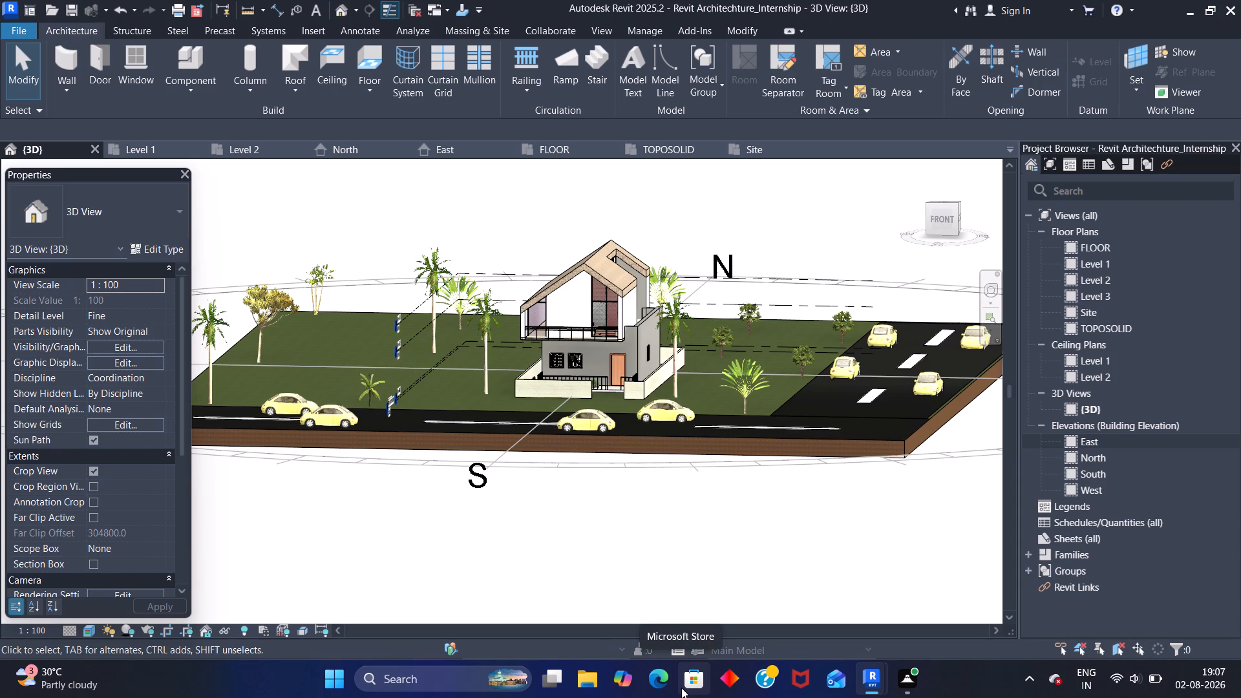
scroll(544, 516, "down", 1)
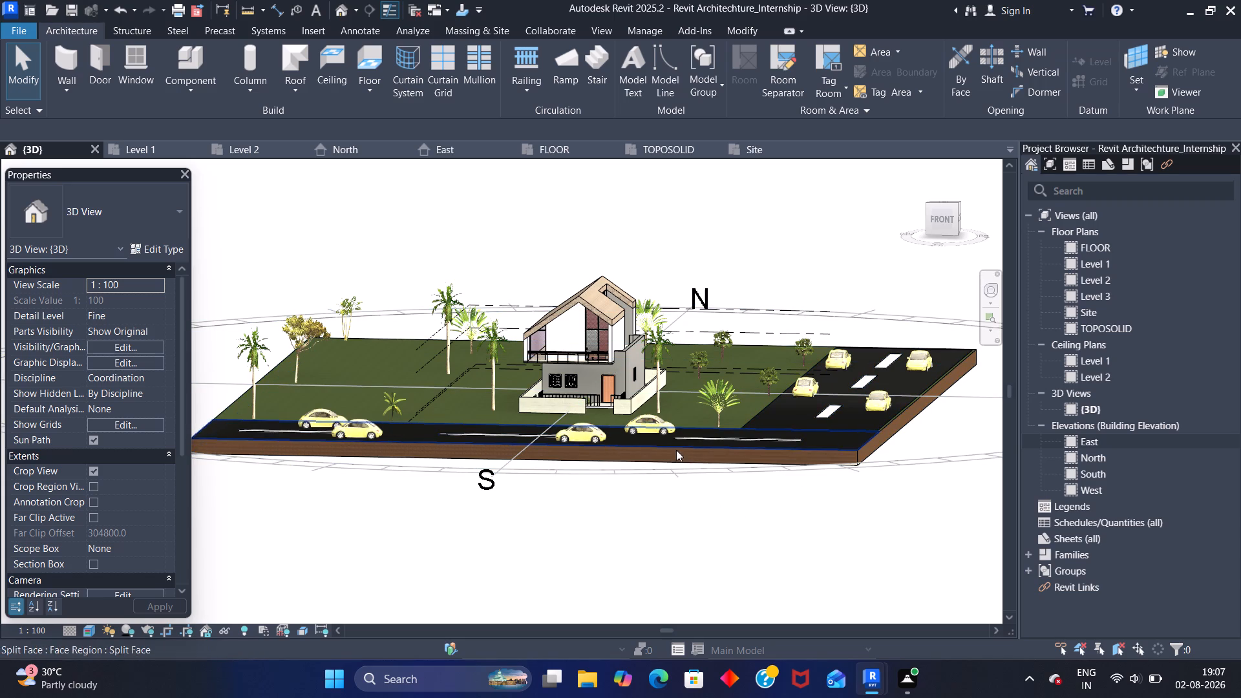
In the Level 1 plan, split the east road's face with a rectangle about 1500 by 4300 mm near its southwest corner.
left_click(144, 153)
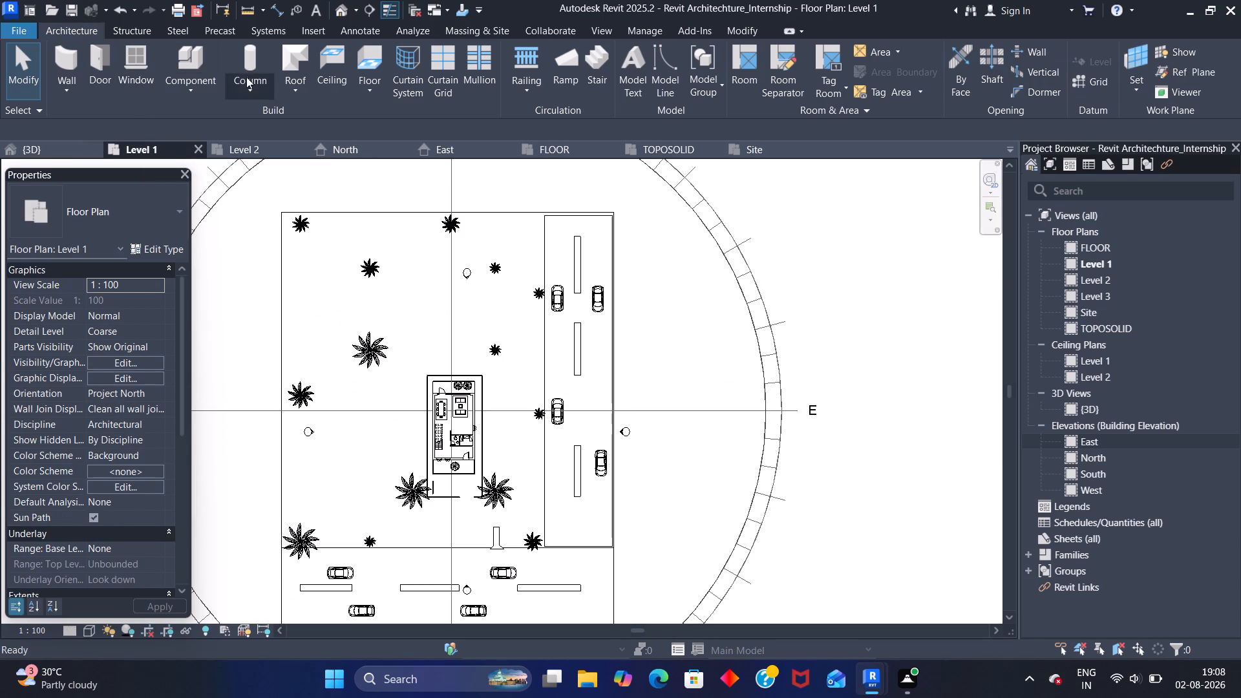
left_click(747, 23)
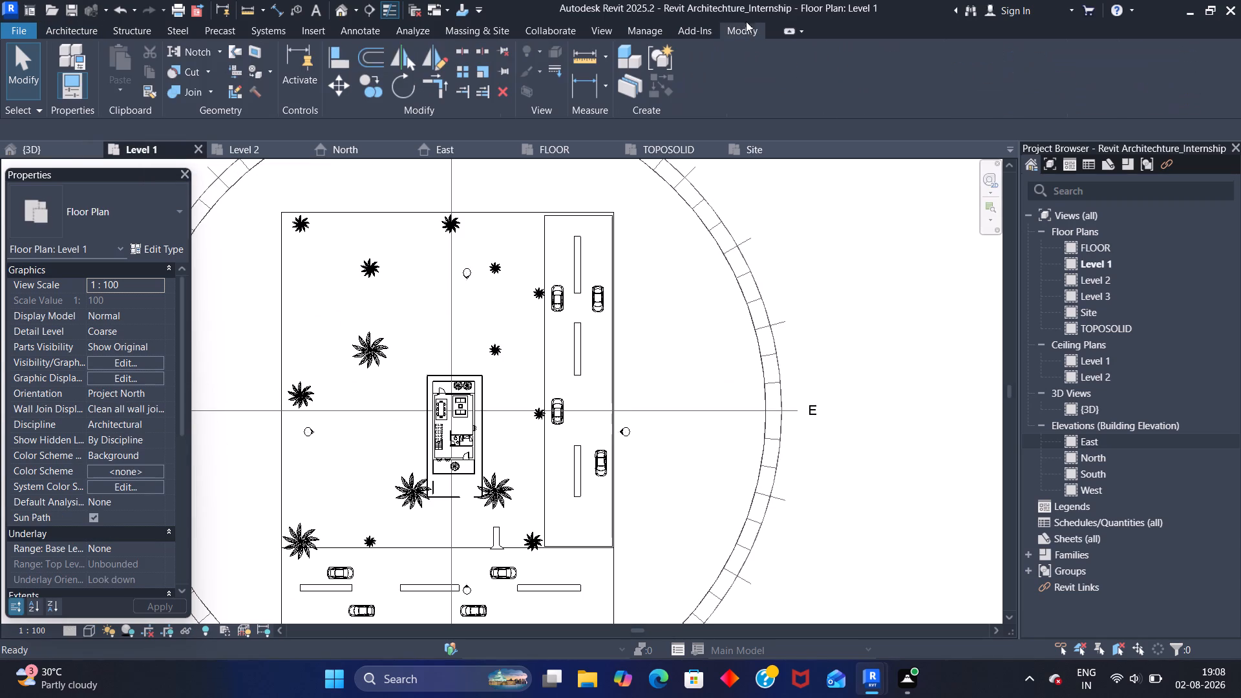
left_click(249, 47)
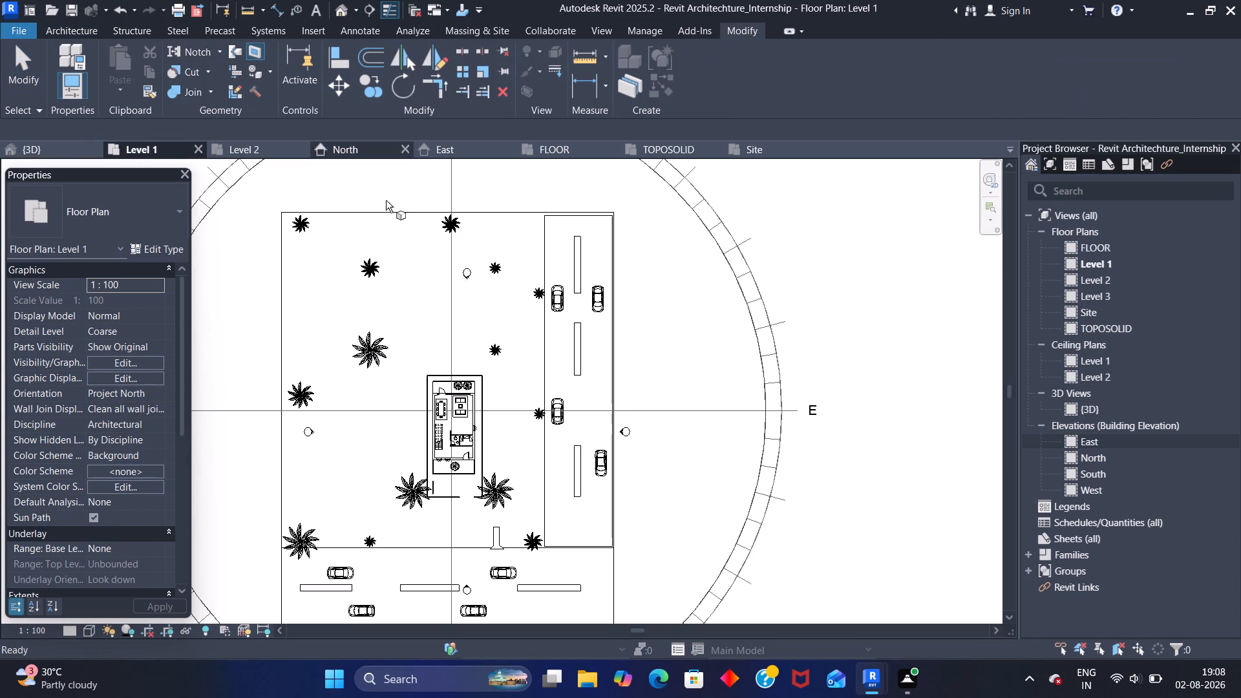
middle_click_drag(672, 375, 667, 249)
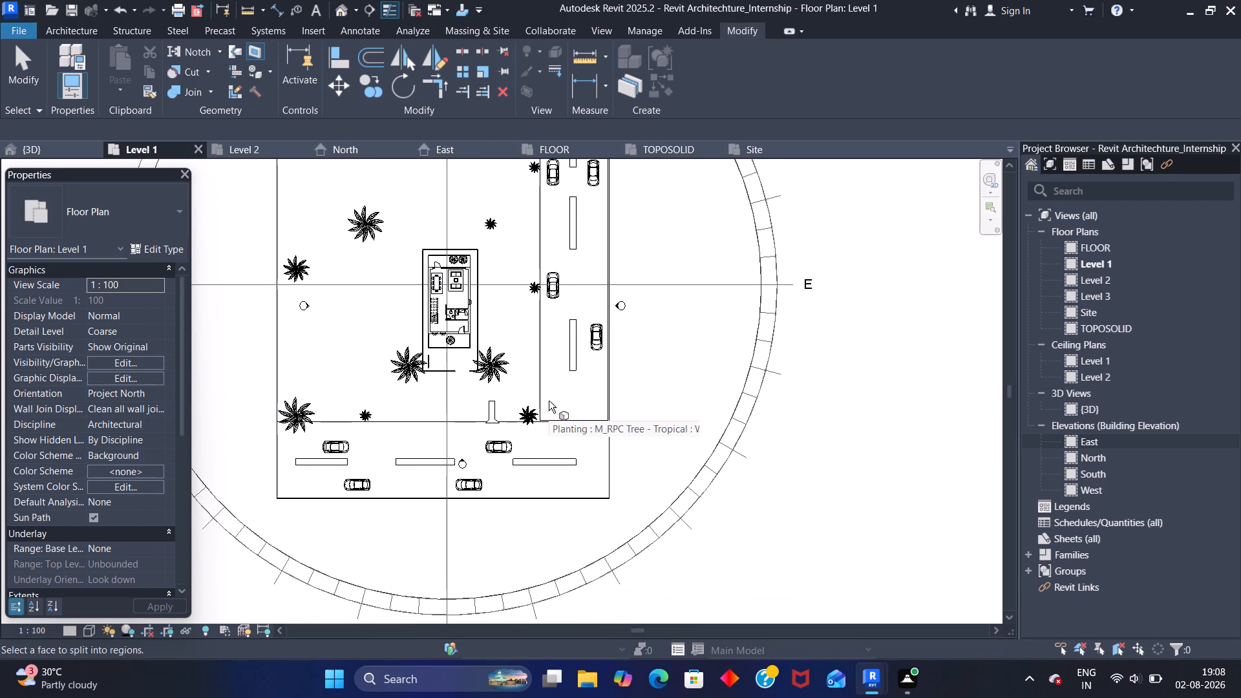
scroll(549, 398, "up", 1)
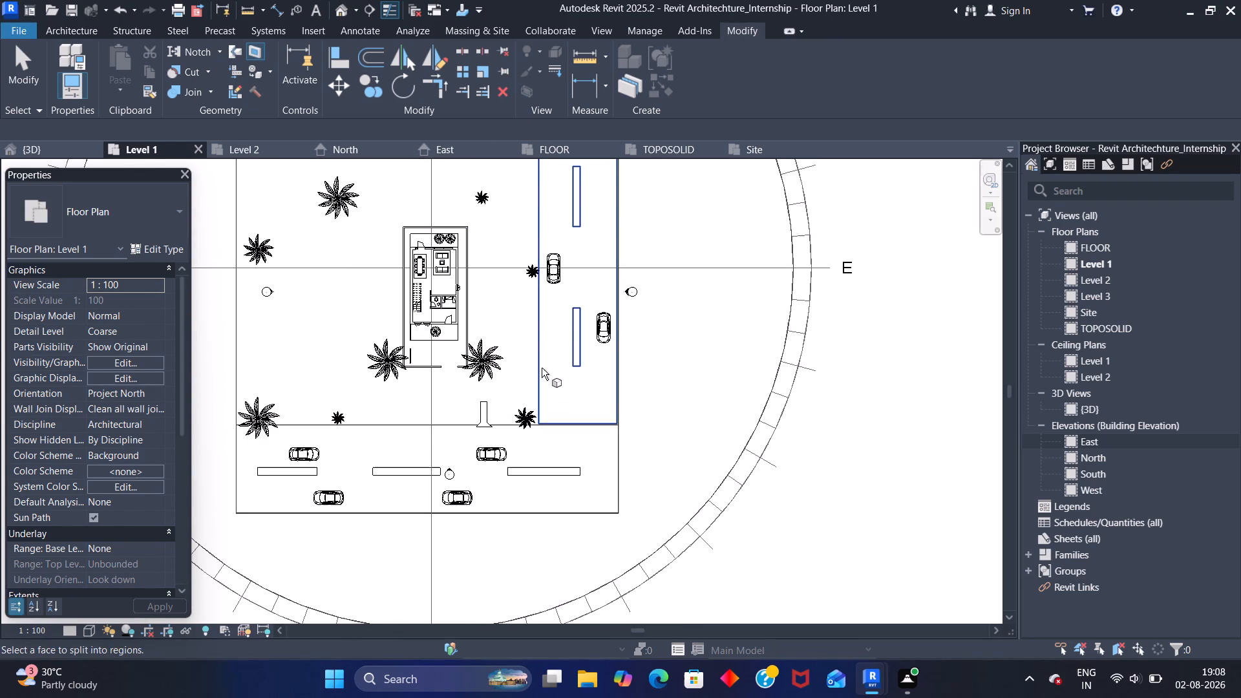
left_click(541, 368)
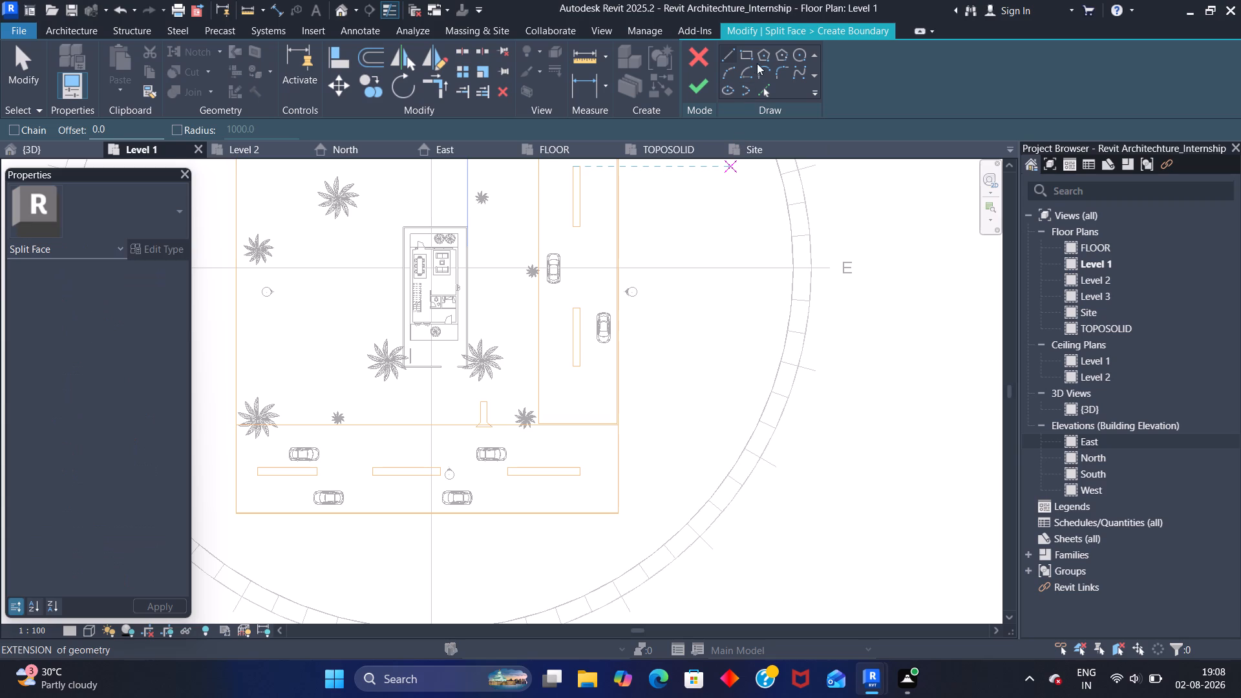
left_click_drag(745, 53, 743, 47)
middle_click_drag(570, 408, 584, 374)
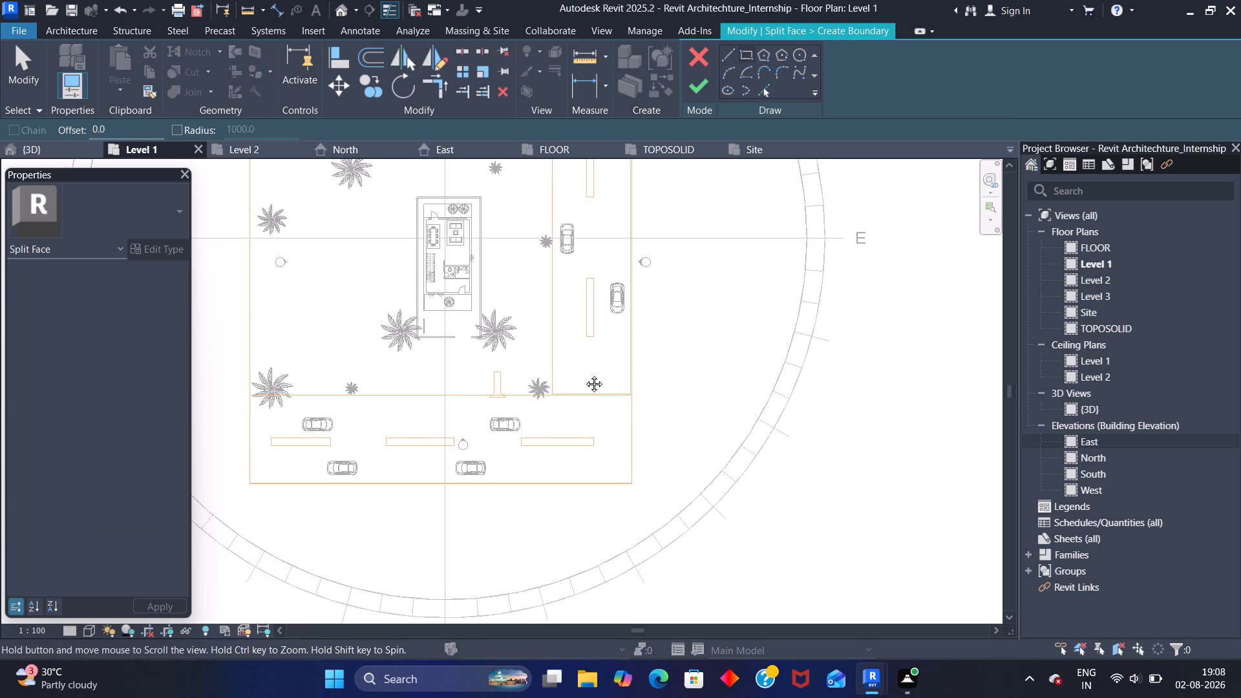
middle_click_drag(584, 374, 584, 374)
scroll(557, 359, "up", 8)
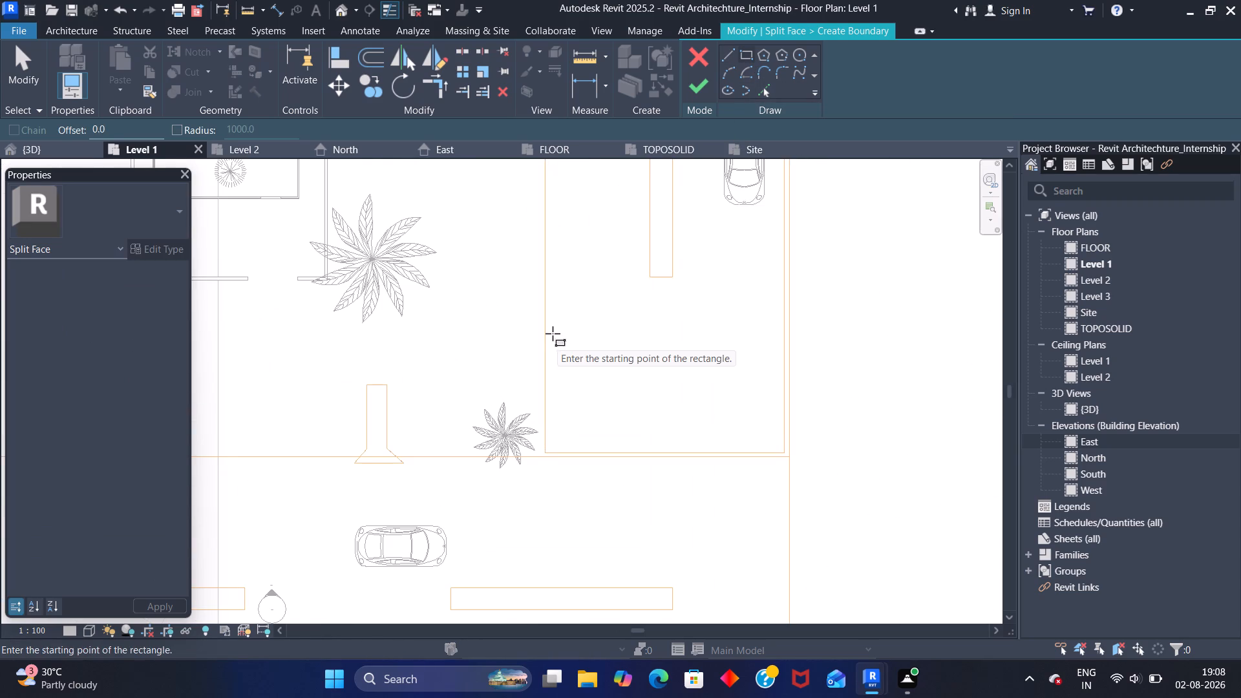
left_click(553, 332)
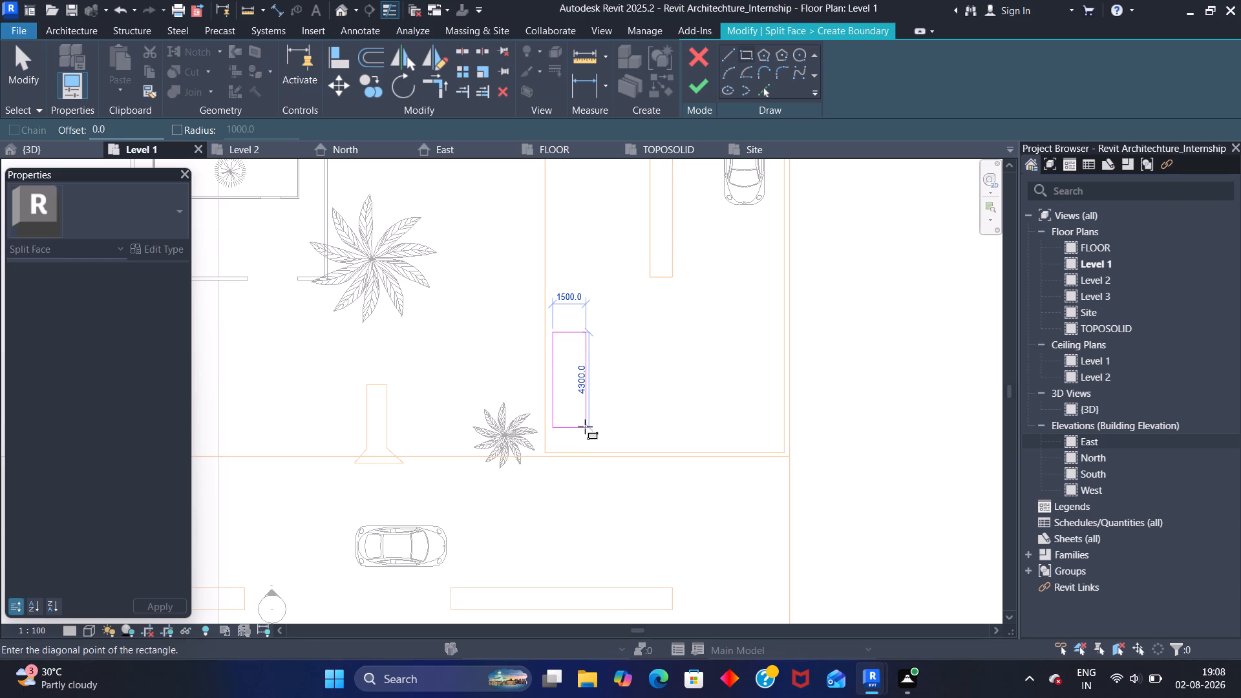
left_click(585, 427)
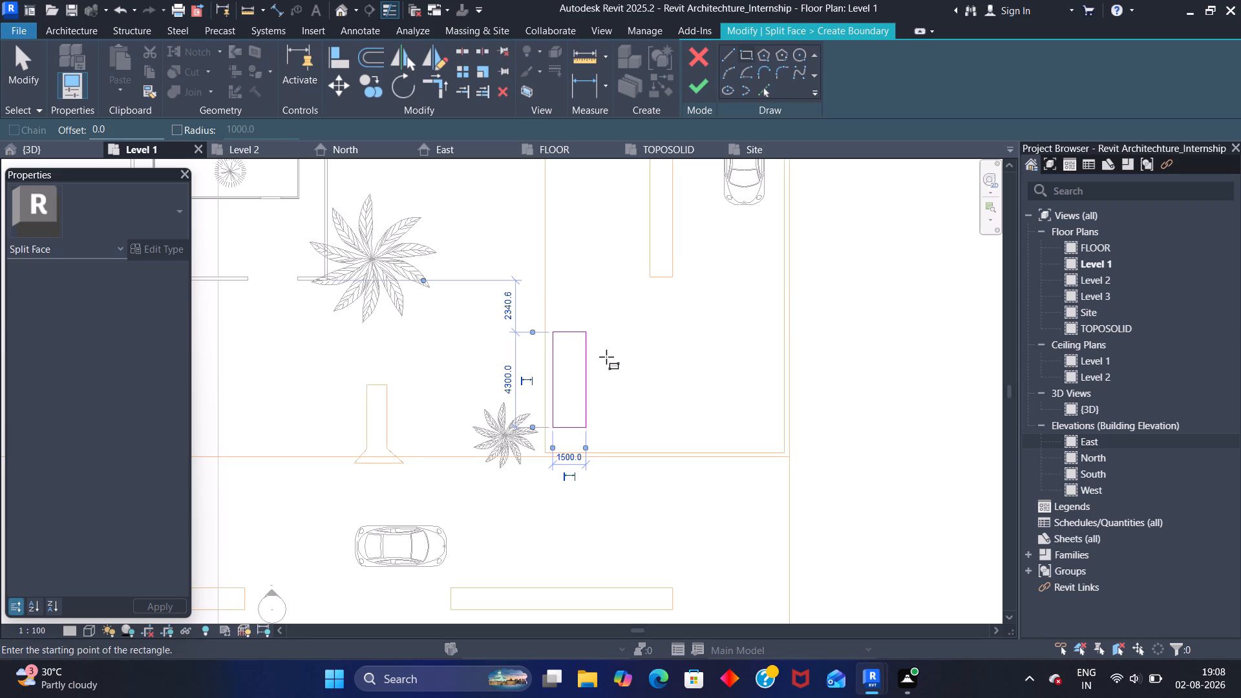
left_click(700, 89)
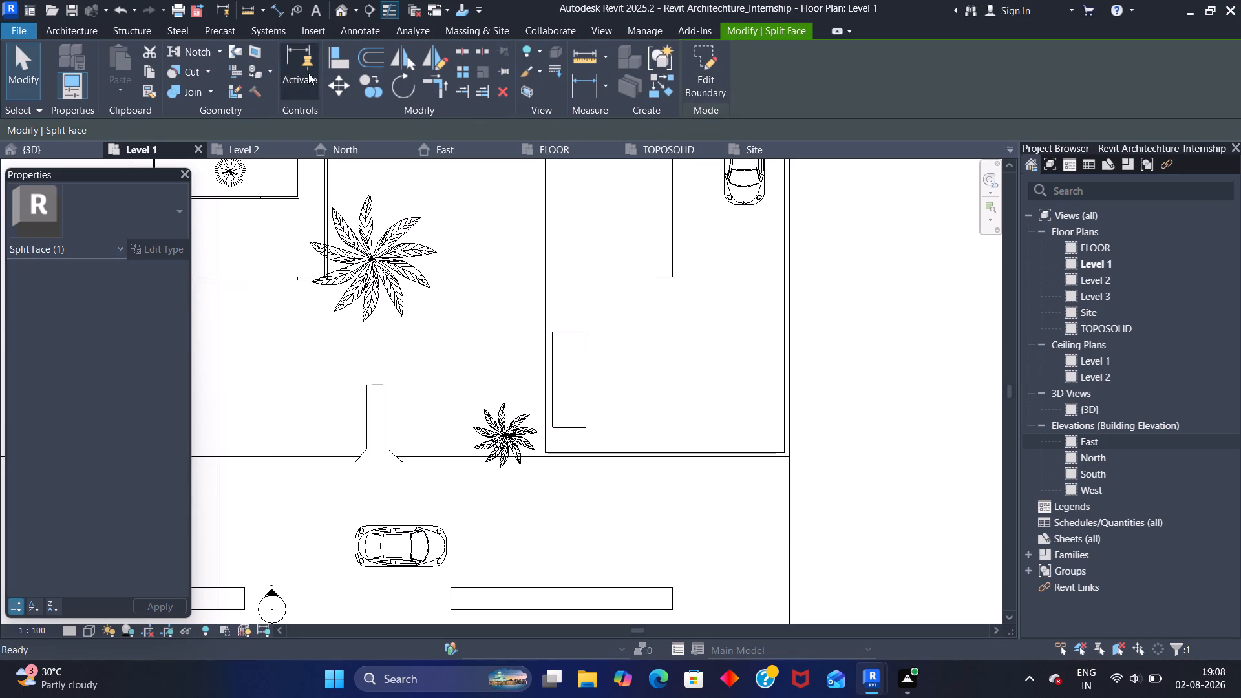
Split the road face with a second rectangle, about 1605 by 4300 mm, just east of the first and aligned with it.
left_click(260, 47)
left_click(541, 285)
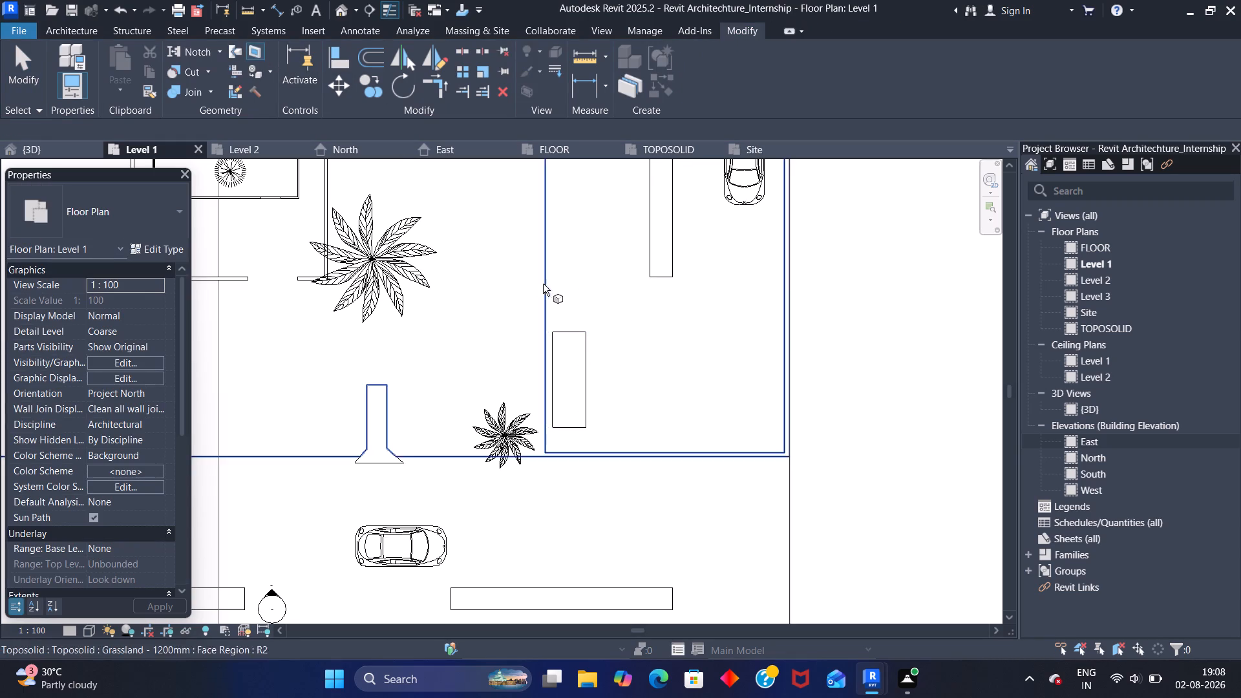
left_click(740, 54)
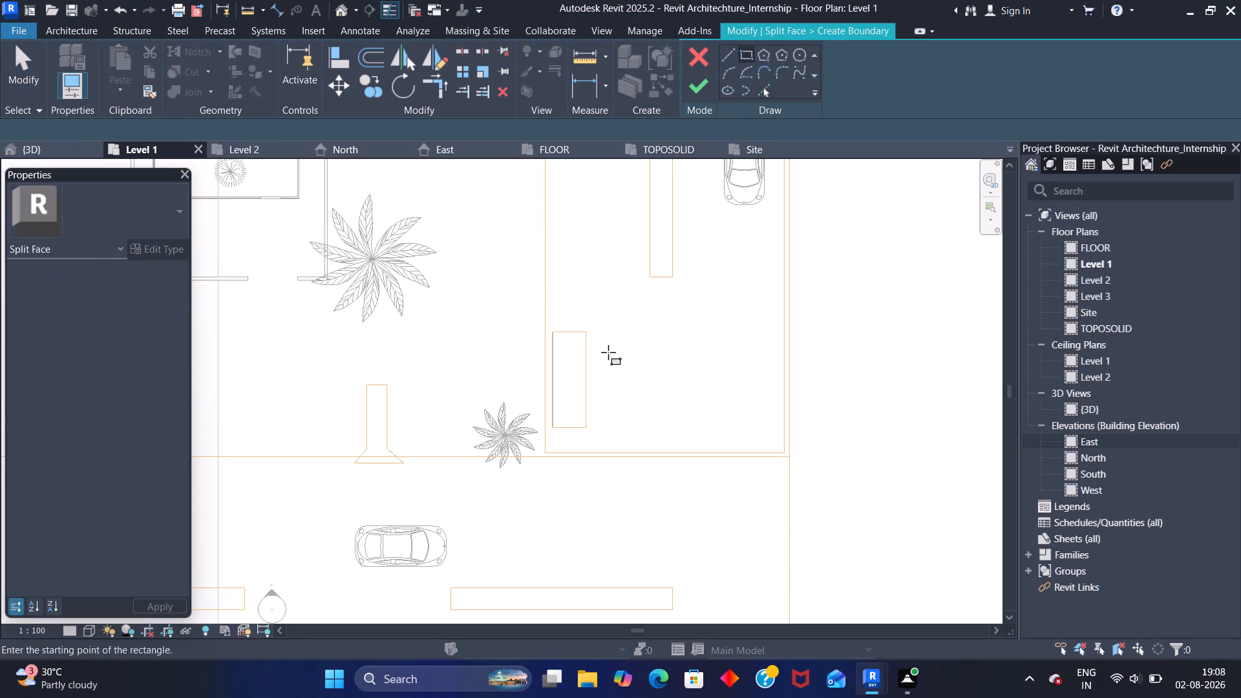
left_click(604, 334)
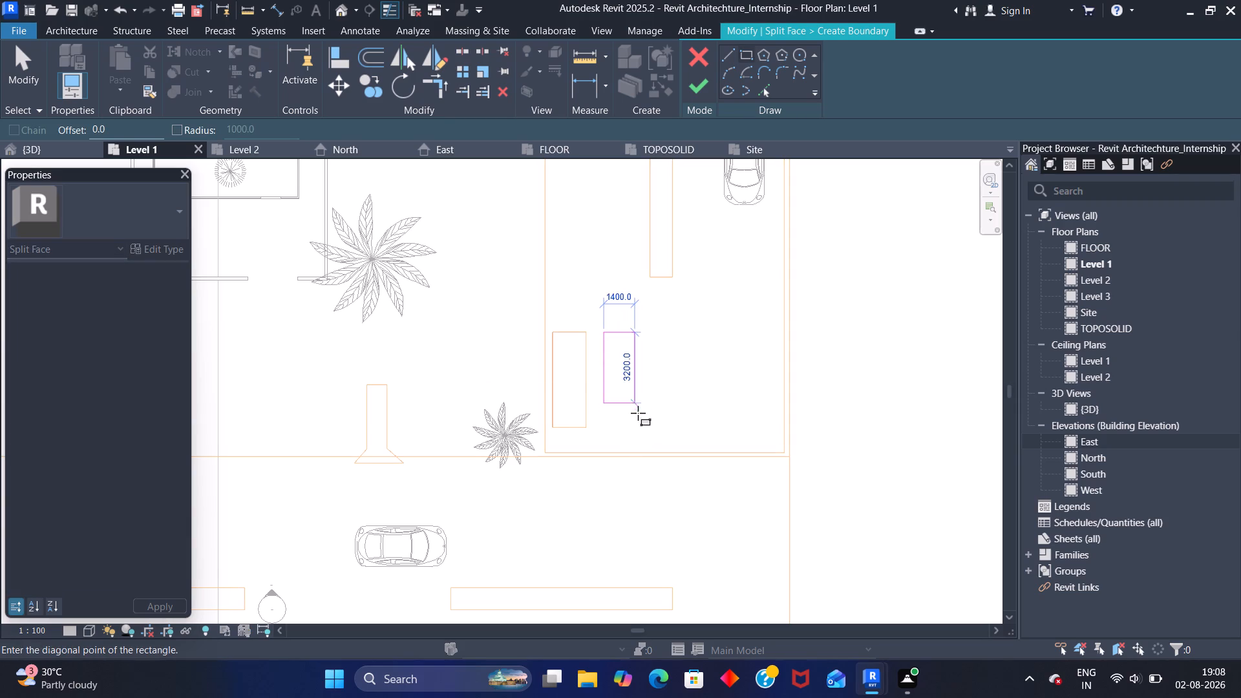
left_click(639, 426)
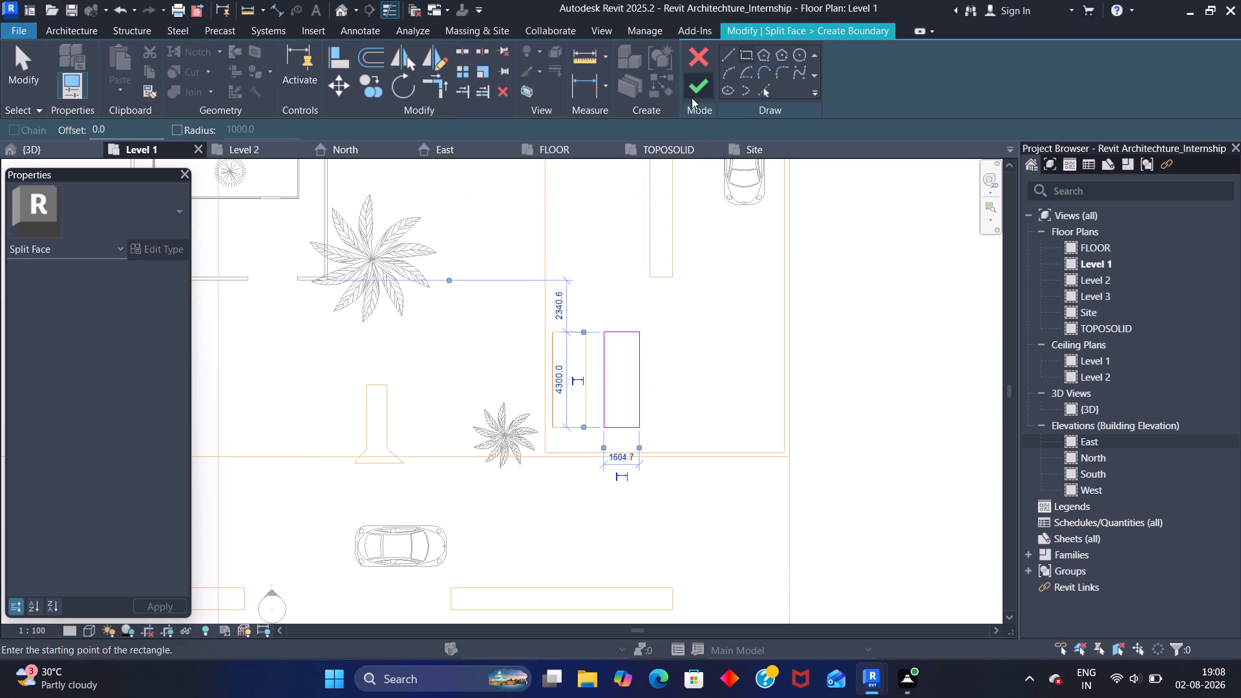
left_click(692, 92)
Split the road face with a third rectangle, about 1720 by 4300 mm, just east of the second and aligned with it.
left_click(261, 52)
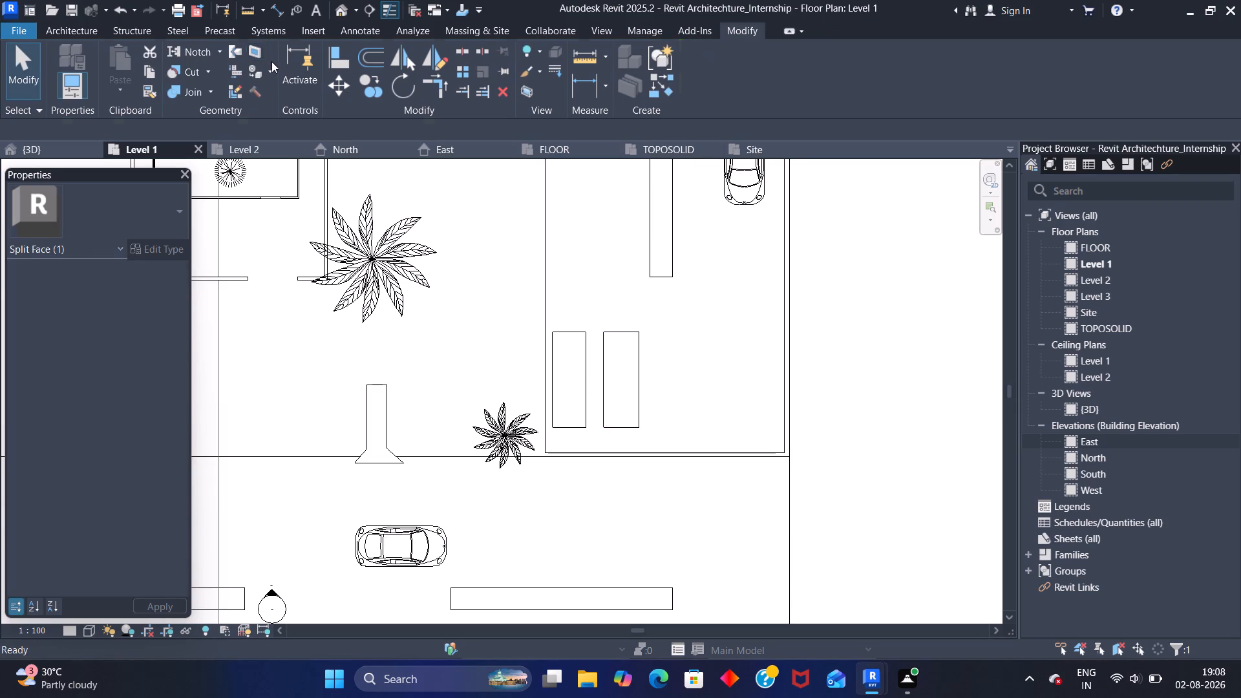
left_click(549, 293)
left_click(745, 55)
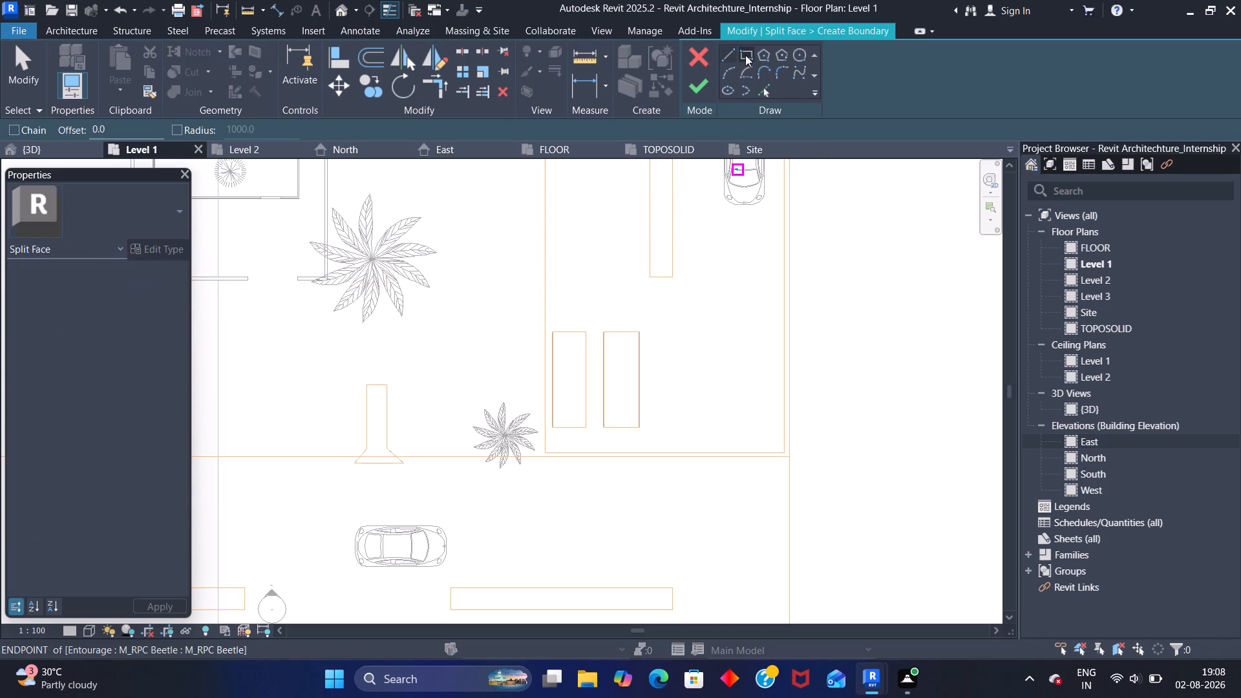
left_click(662, 336)
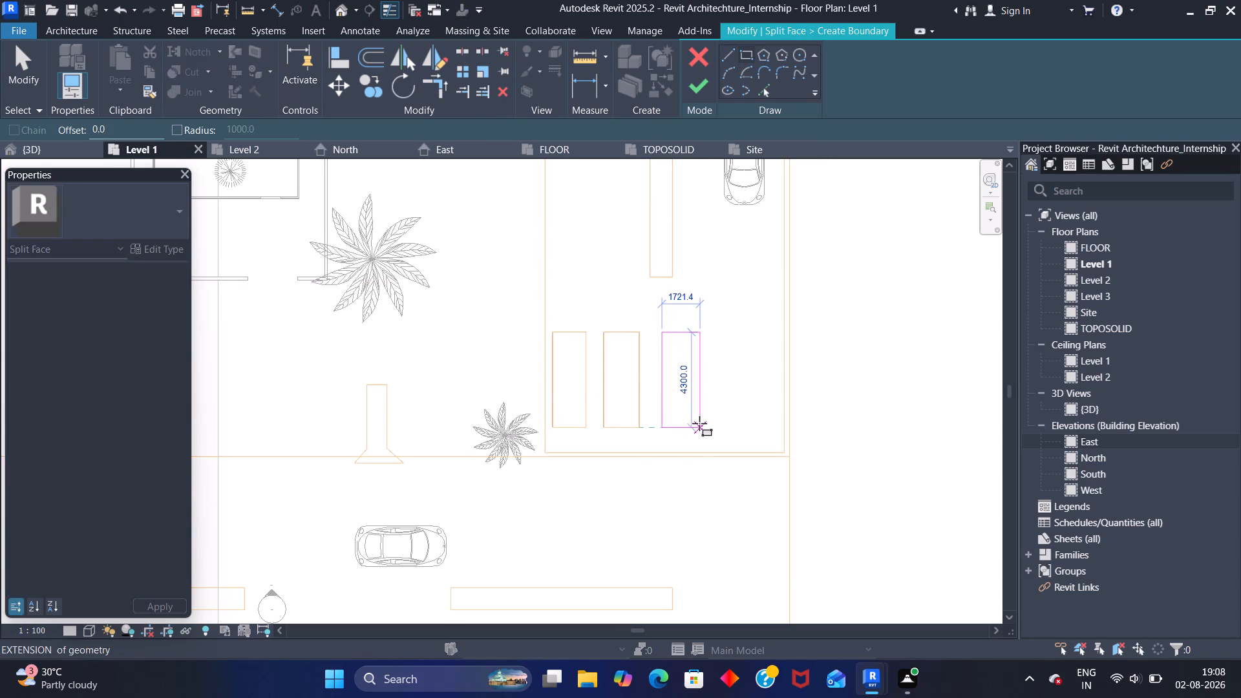
left_click(699, 423)
left_click(702, 85)
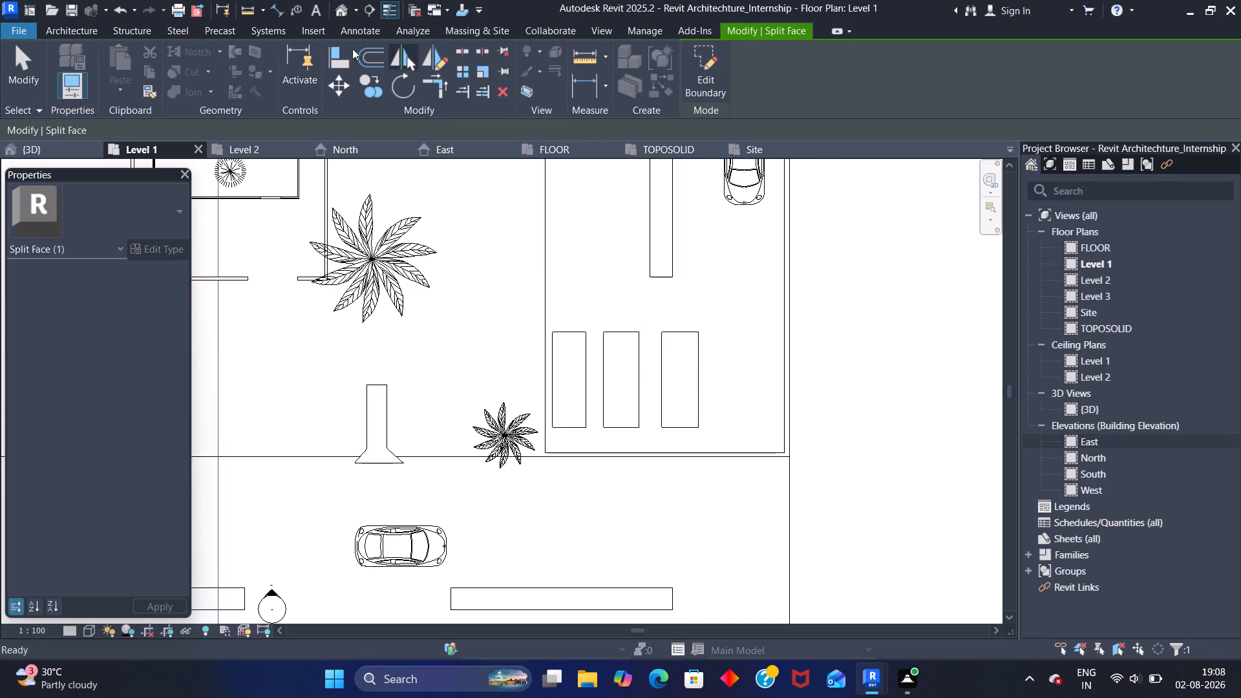
Split the east road's face with a fourth rectangle, about 1840 by 4300 mm, just east of the third and aligned with it.
left_click(261, 53)
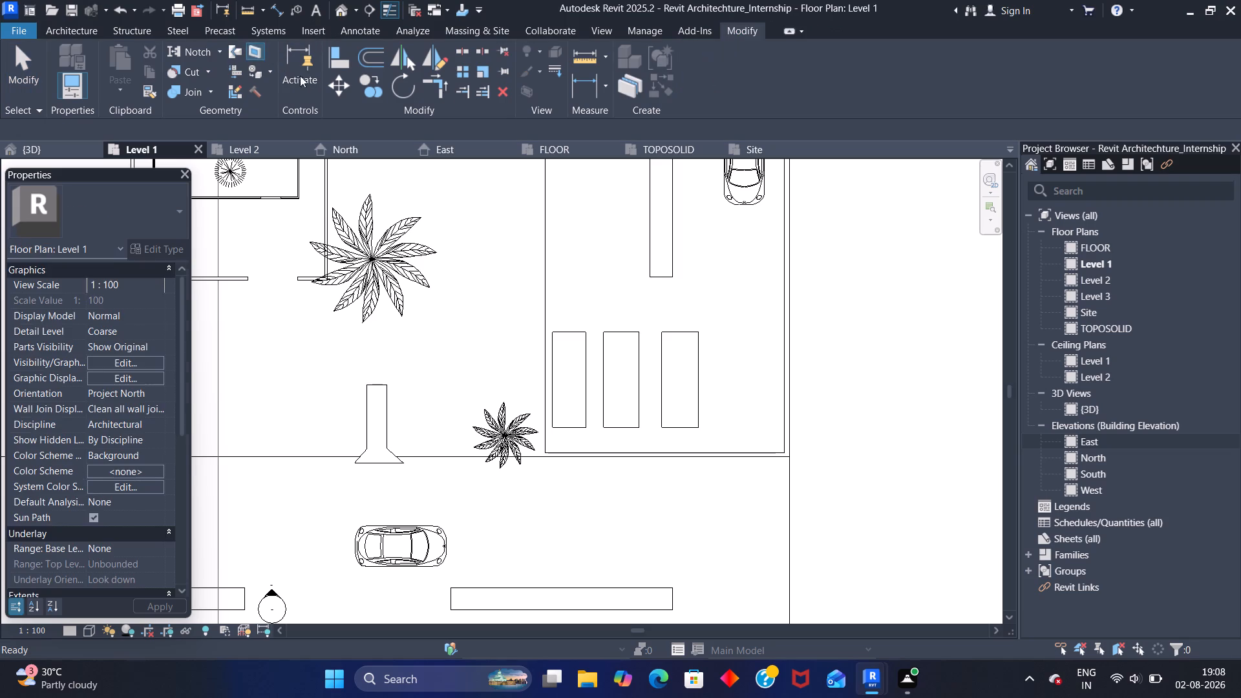
left_click(545, 312)
left_click(748, 52)
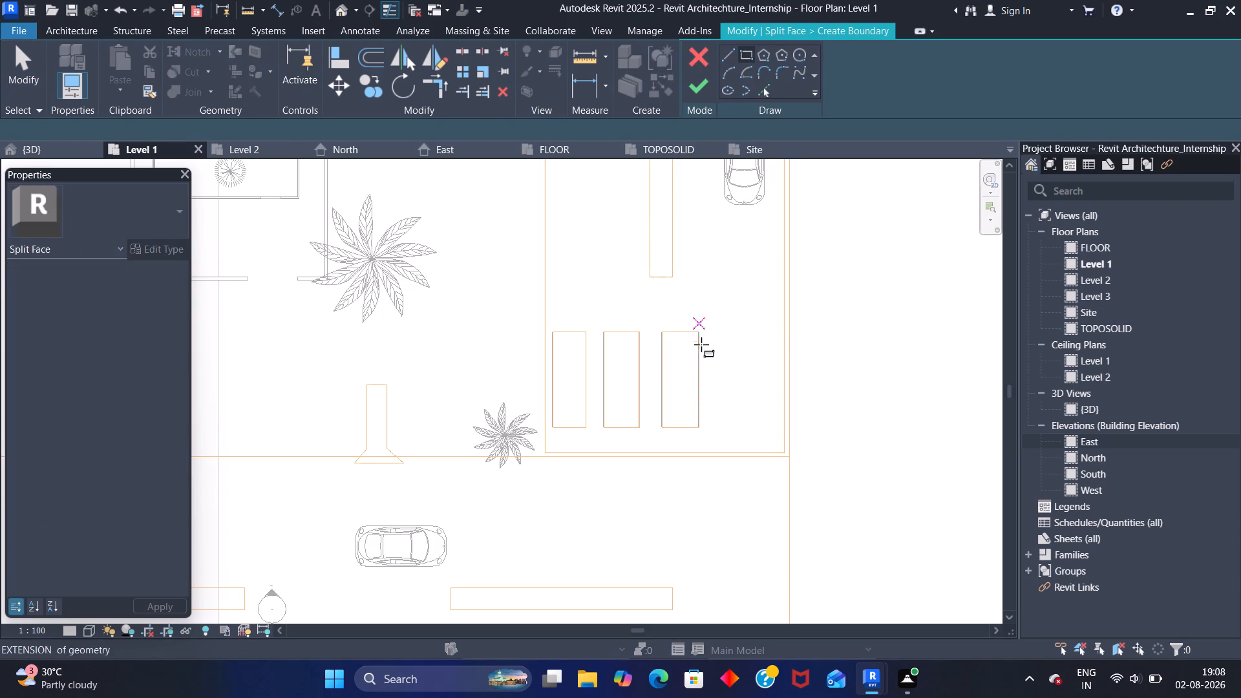
left_click(722, 333)
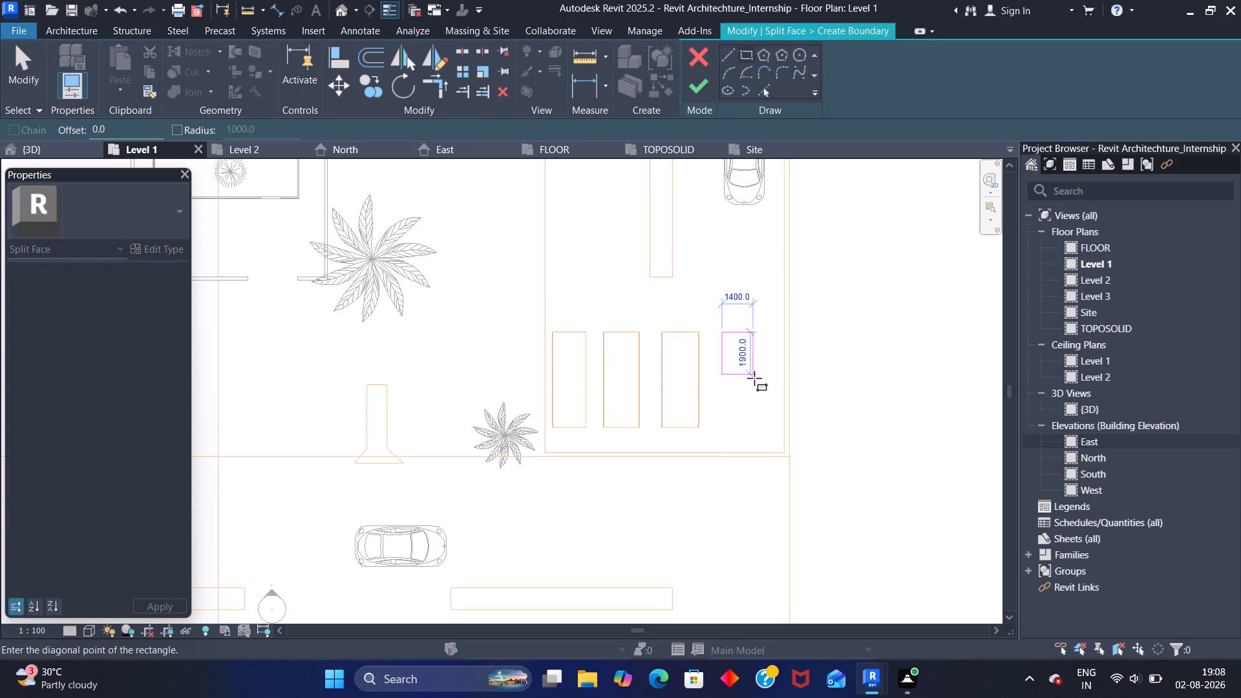
left_click(763, 425)
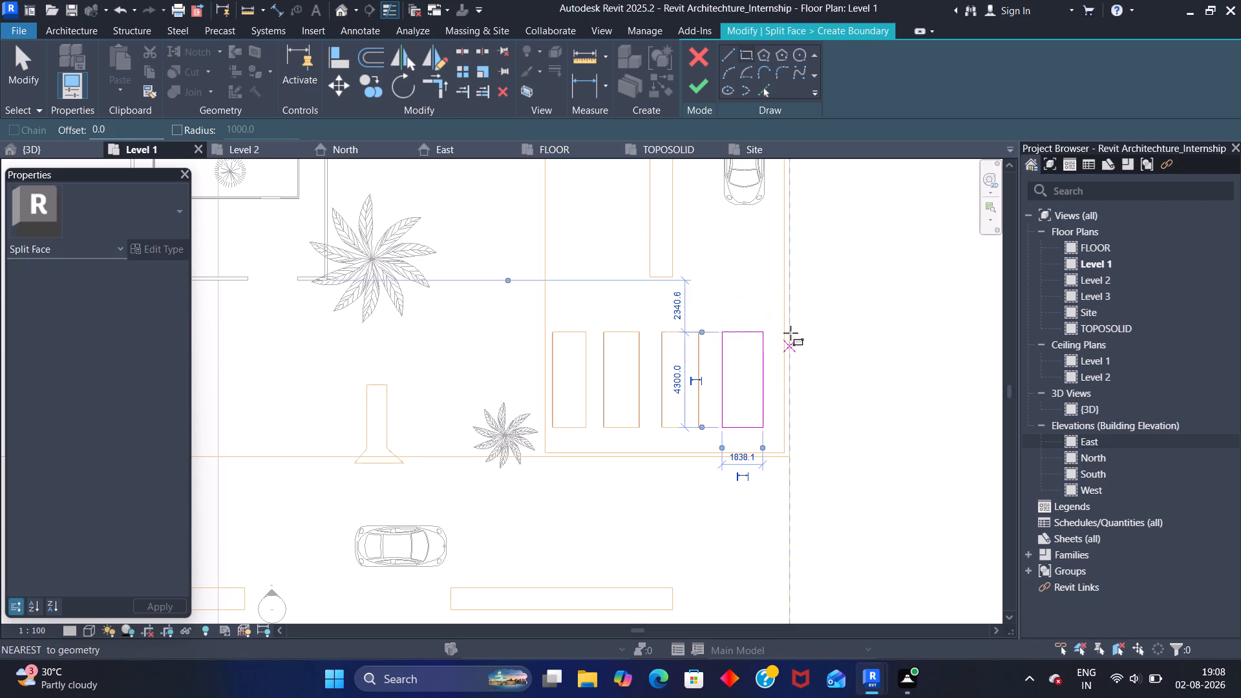
left_click(694, 85)
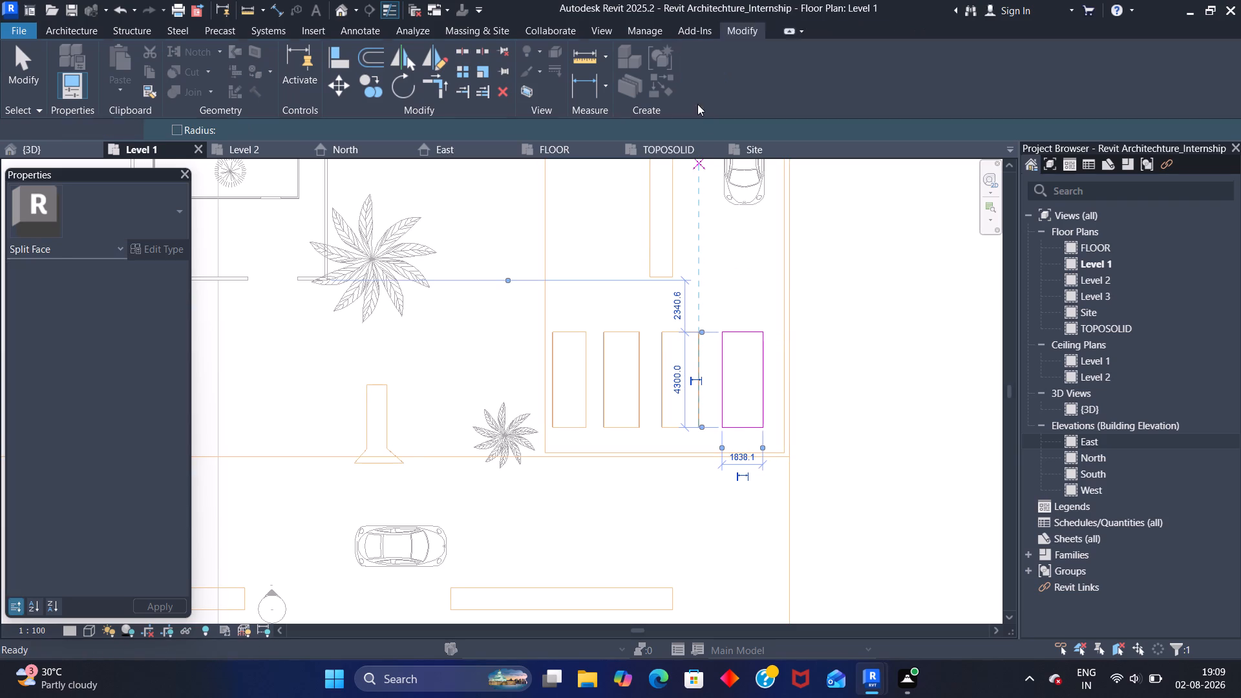
Paint the four crossing-stripe faces on the east road with the Linen, Beige material.
scroll(709, 280, "down", 2)
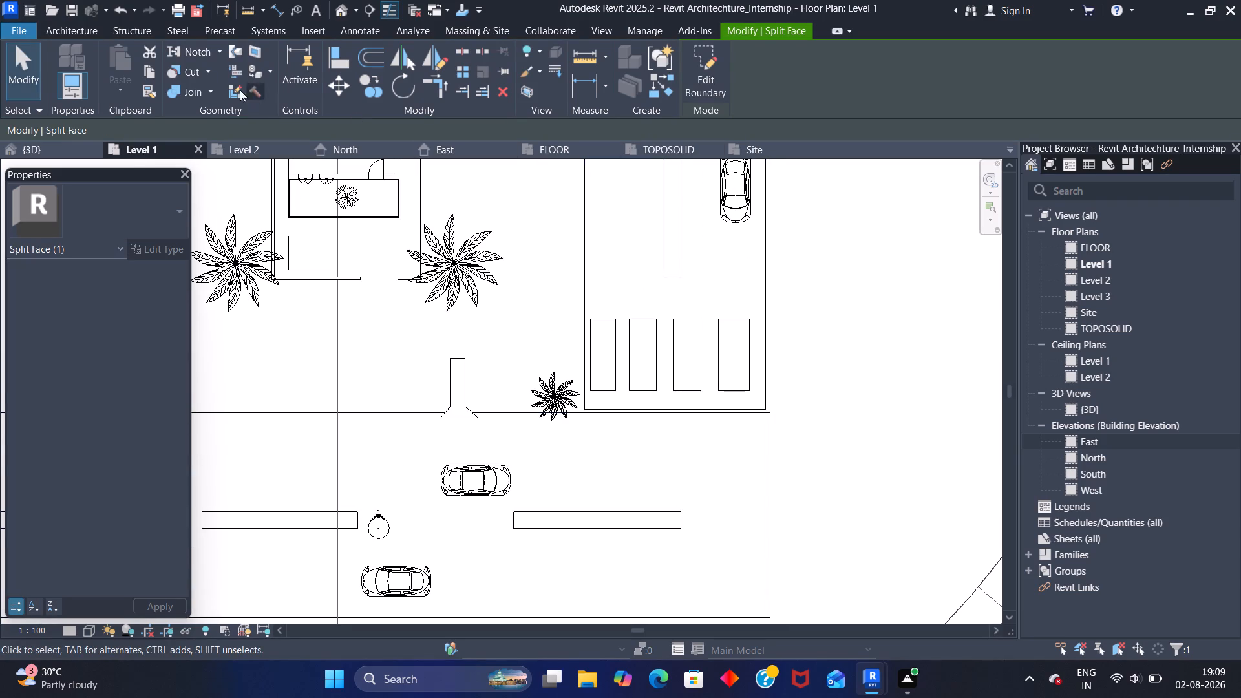
left_click(254, 70)
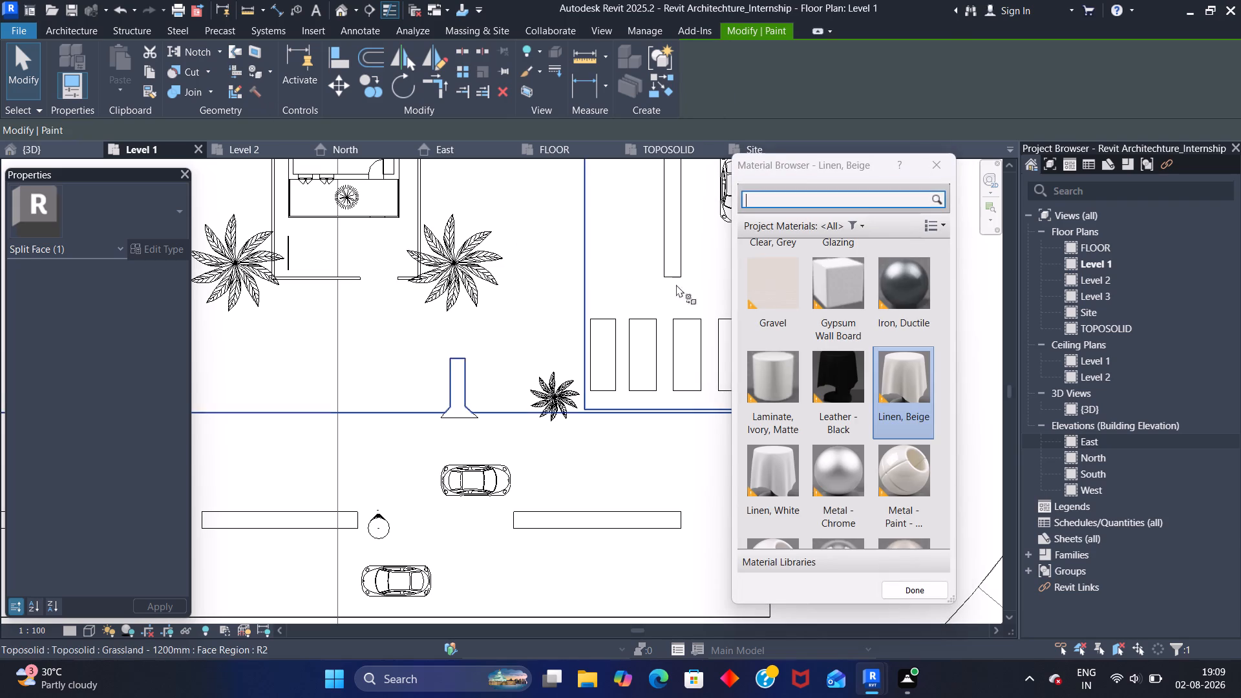
left_click(894, 368)
scroll(598, 339, "up", 3)
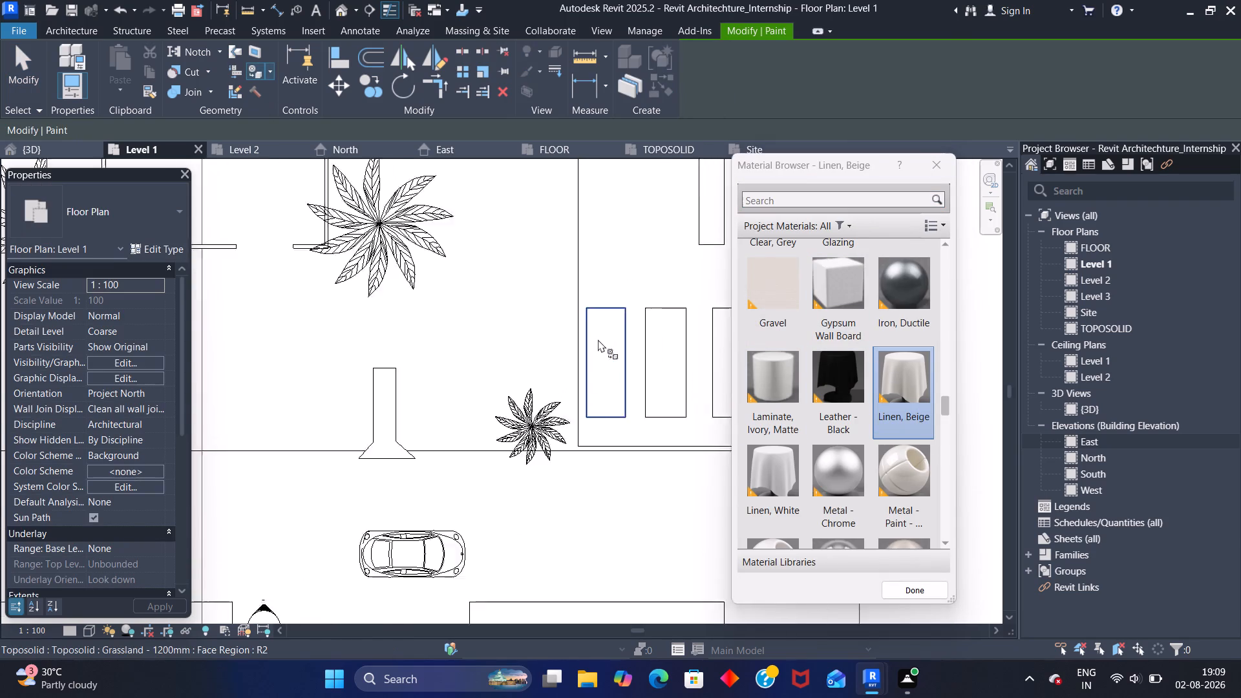
scroll(598, 339, "up", 3)
left_click(598, 339)
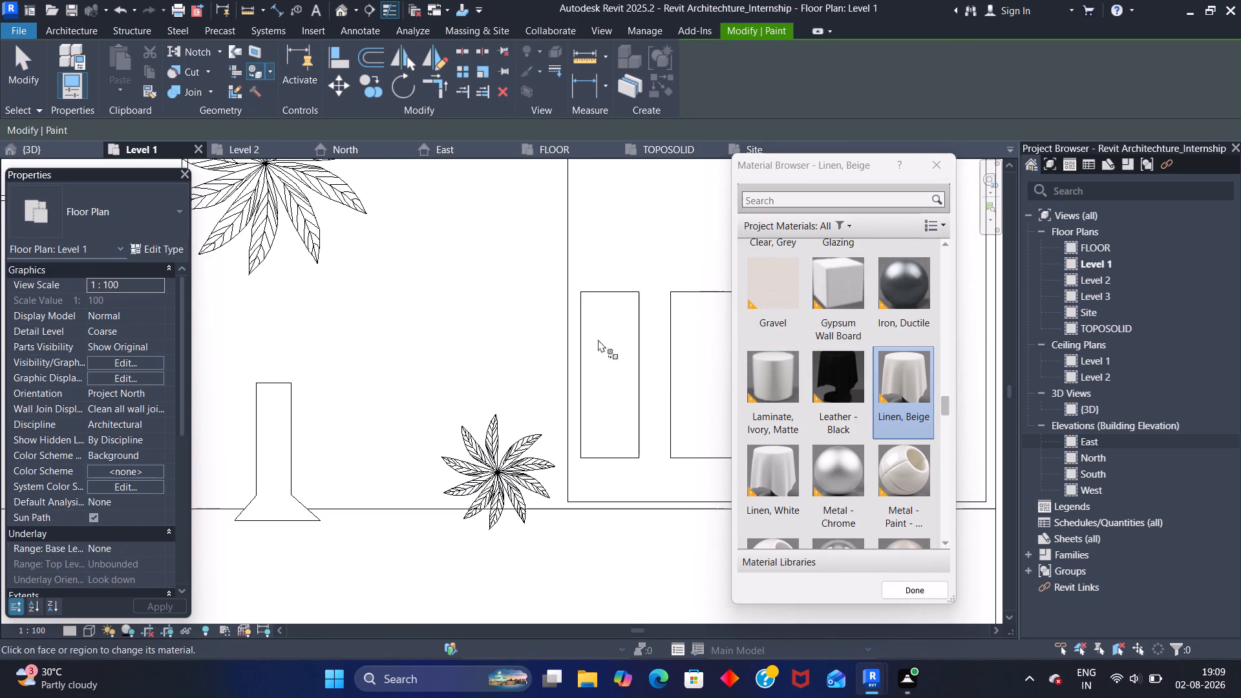
middle_click_drag(695, 355, 583, 341)
scroll(583, 341, "up", 6)
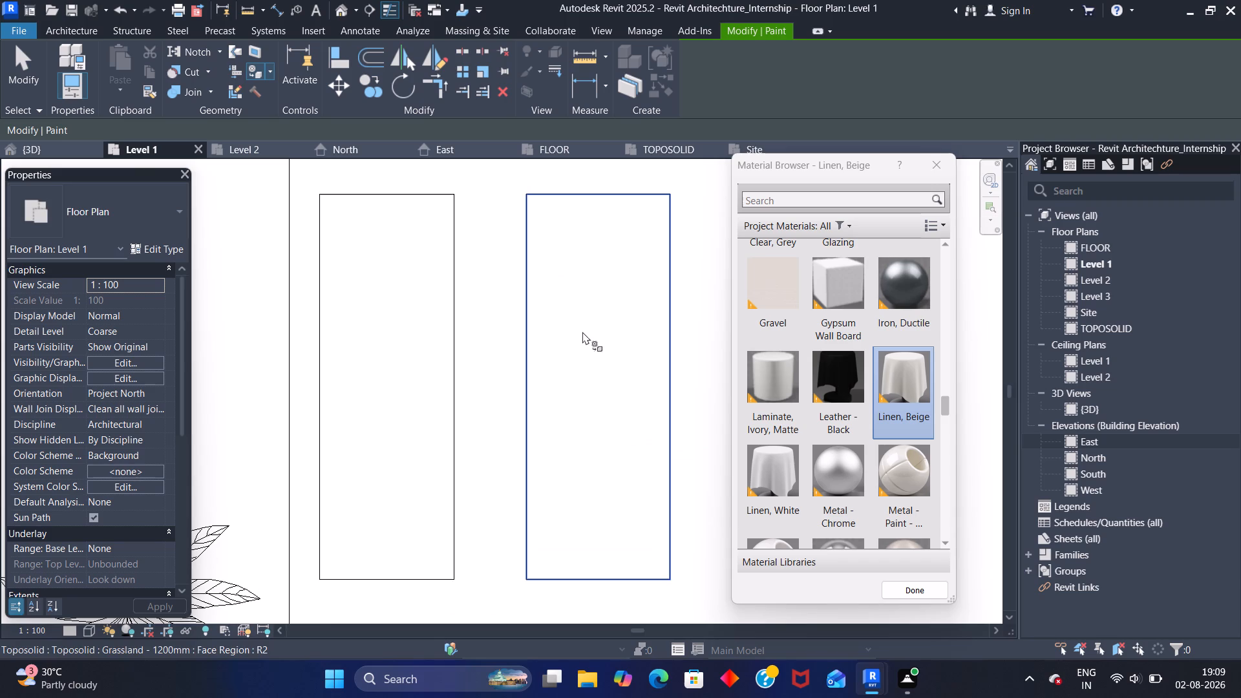
left_click(582, 332)
scroll(582, 332, "down", 4)
middle_click_drag(570, 332, 457, 322)
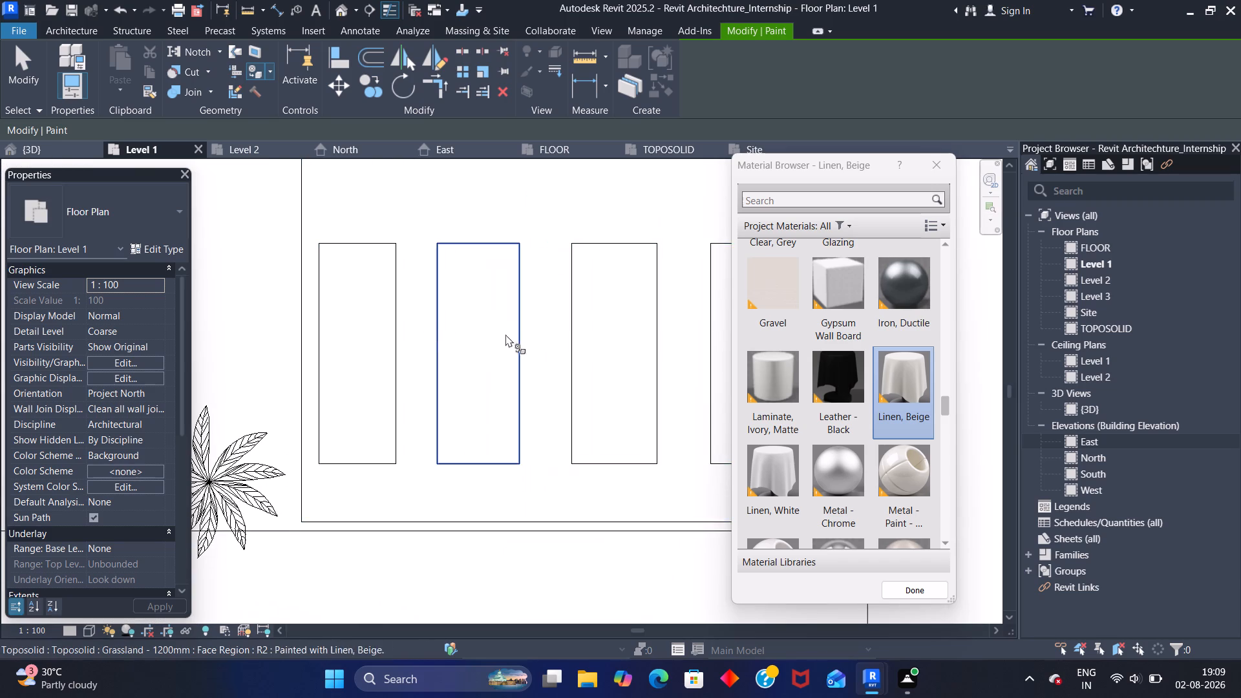
scroll(588, 332, "up", 5)
left_click(589, 328)
scroll(589, 327, "down", 5)
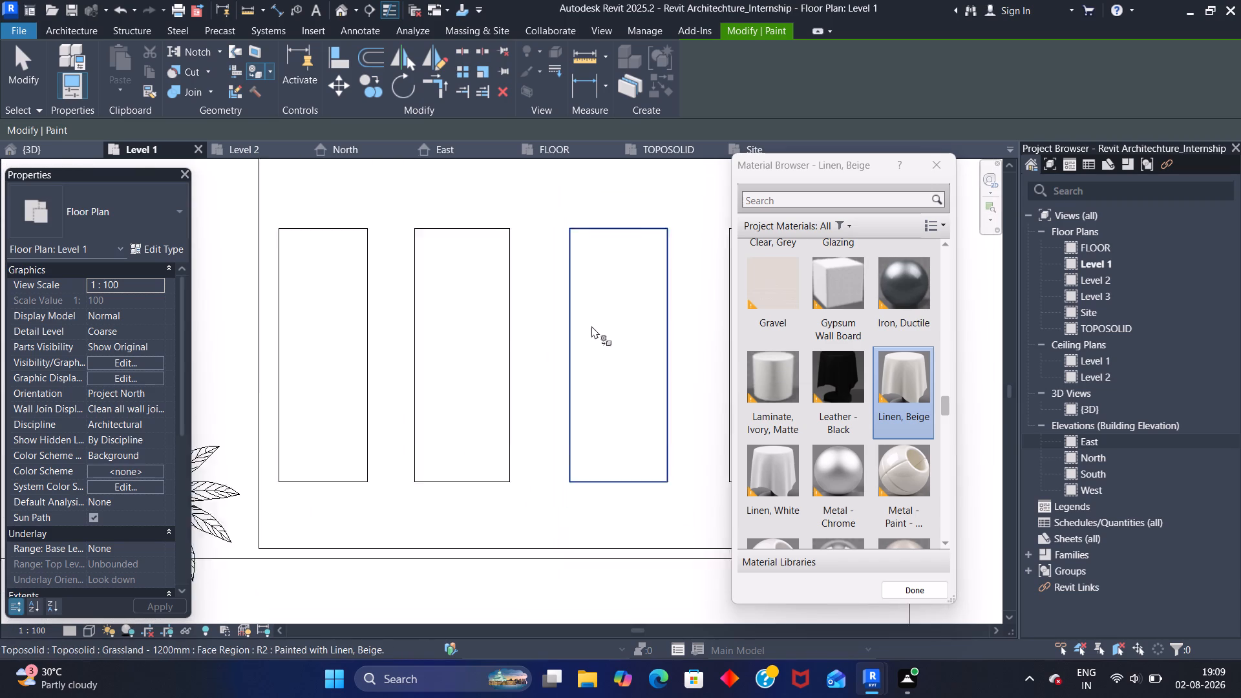
scroll(591, 326, "down", 1)
middle_click_drag(597, 319, 468, 307)
left_click(608, 335)
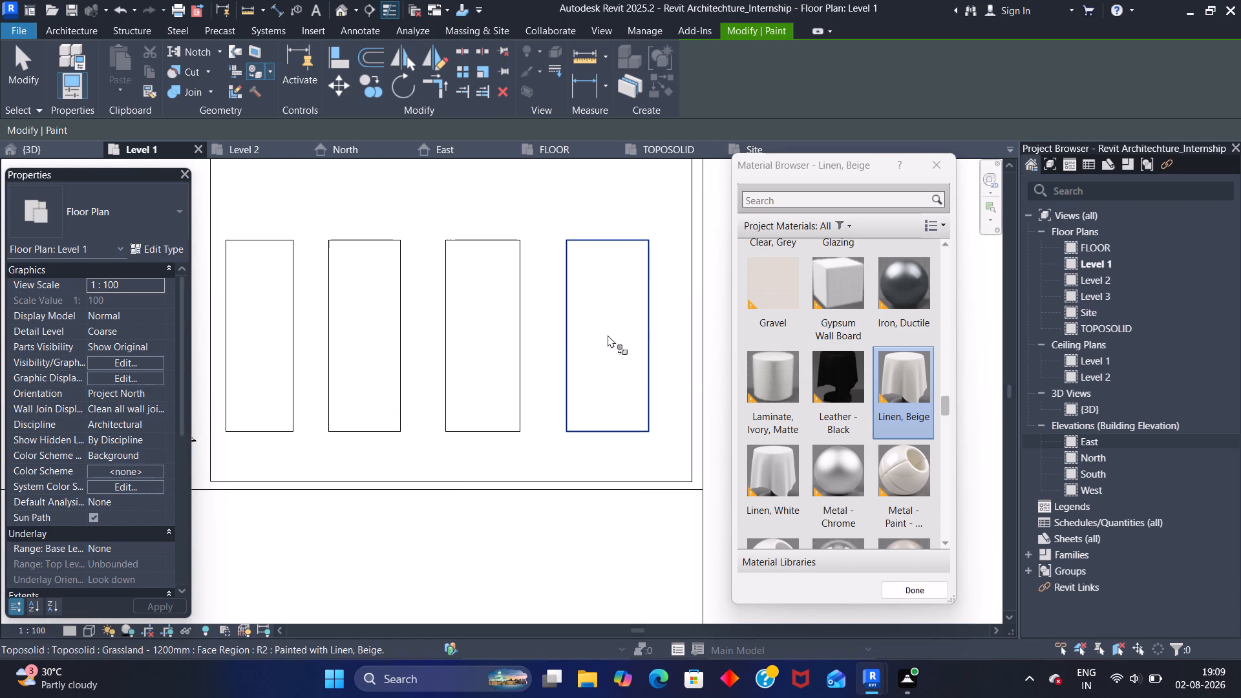
left_click(924, 587)
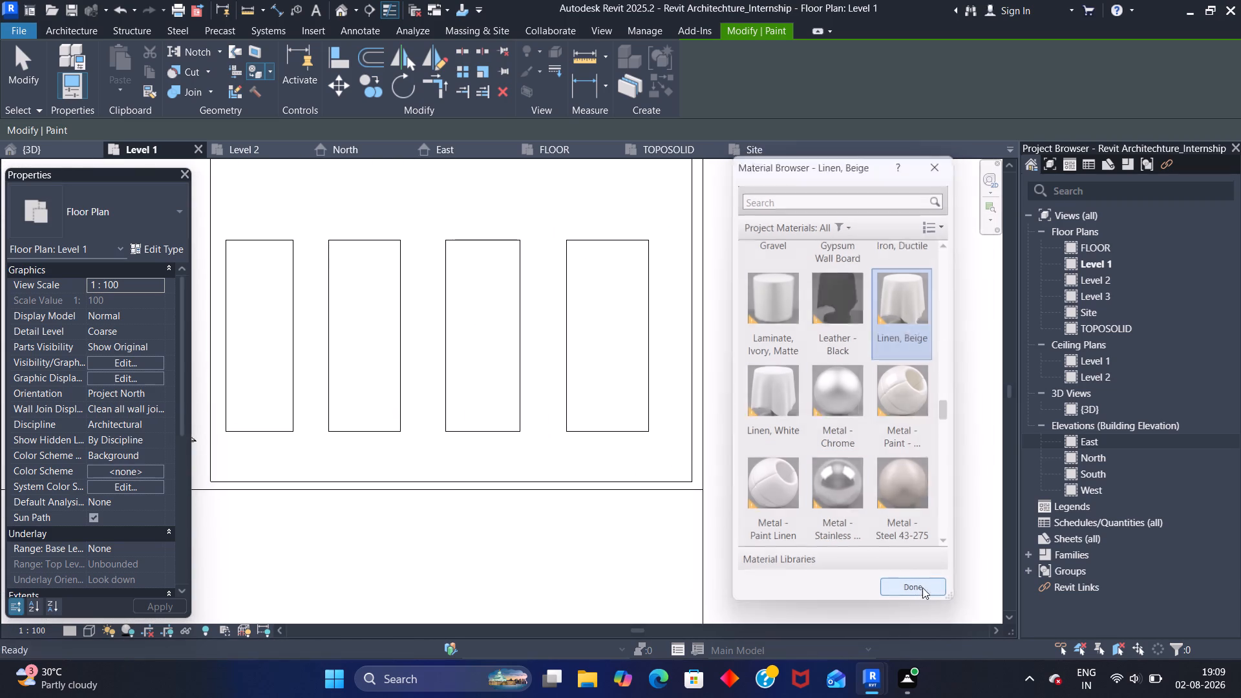
Set the Level 1 plan's visual style to Realistic.
left_click(92, 628)
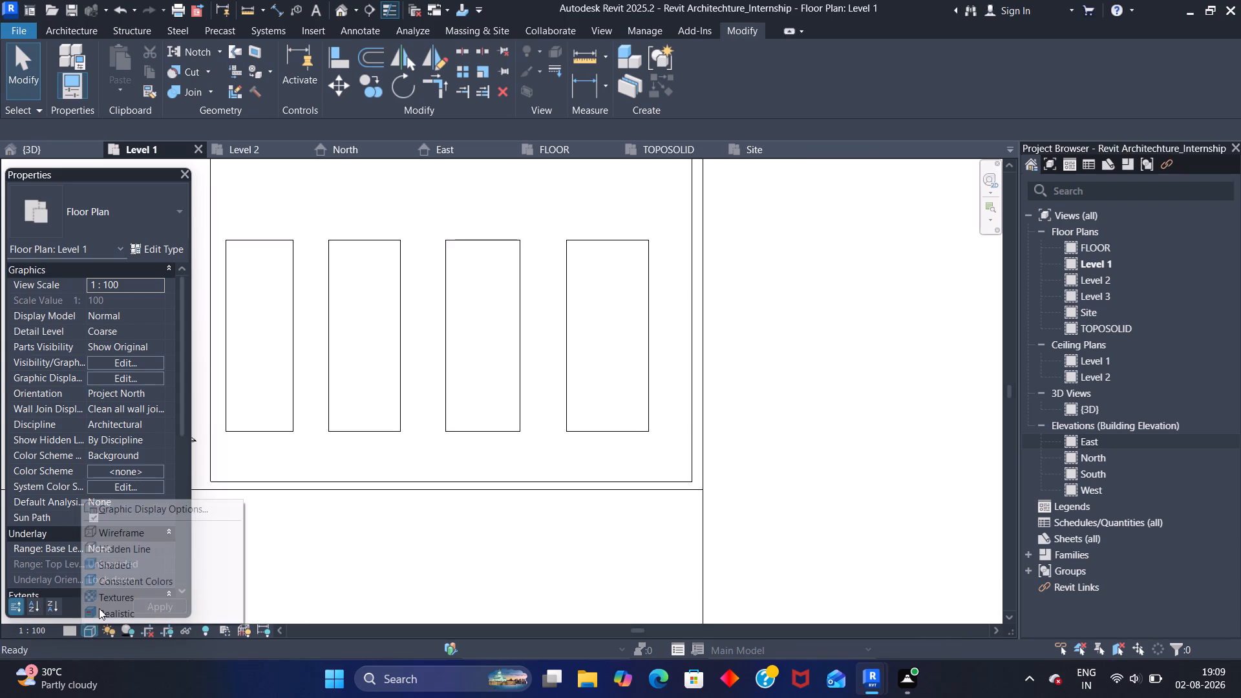
left_click(99, 608)
Examine the painted crossing stripes and the road layout around the house in the Level 1 plan.
scroll(370, 504, "down", 9)
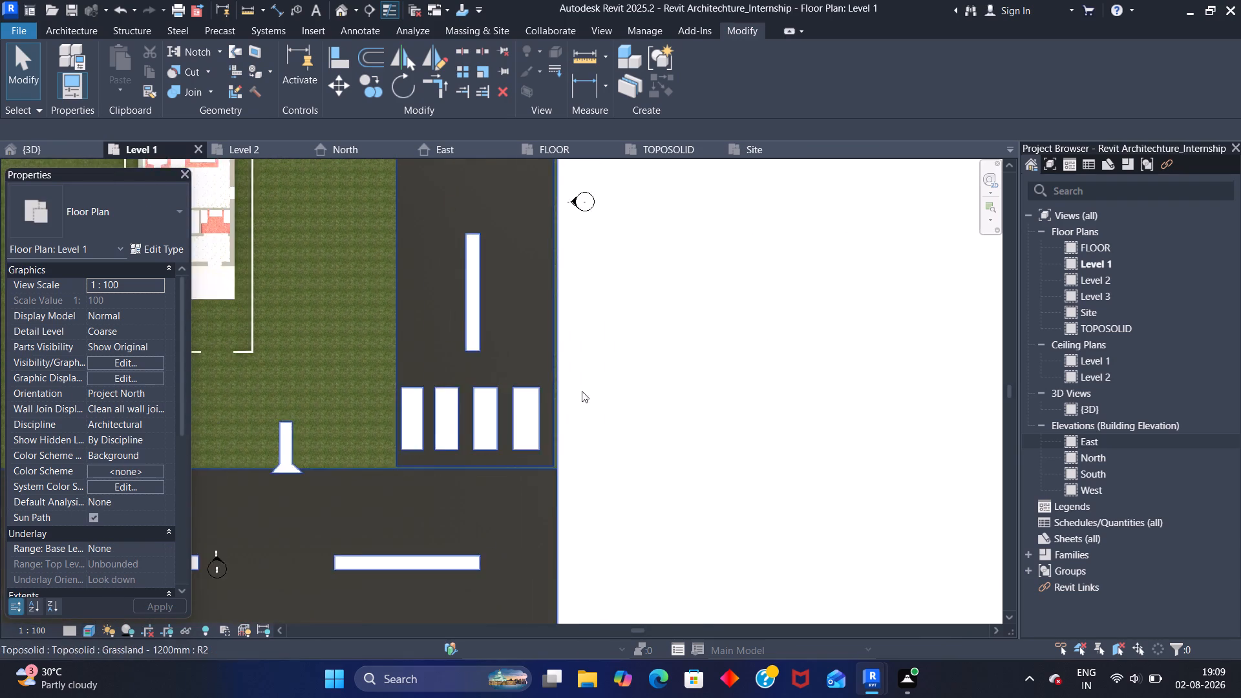
scroll(582, 391, "down", 6)
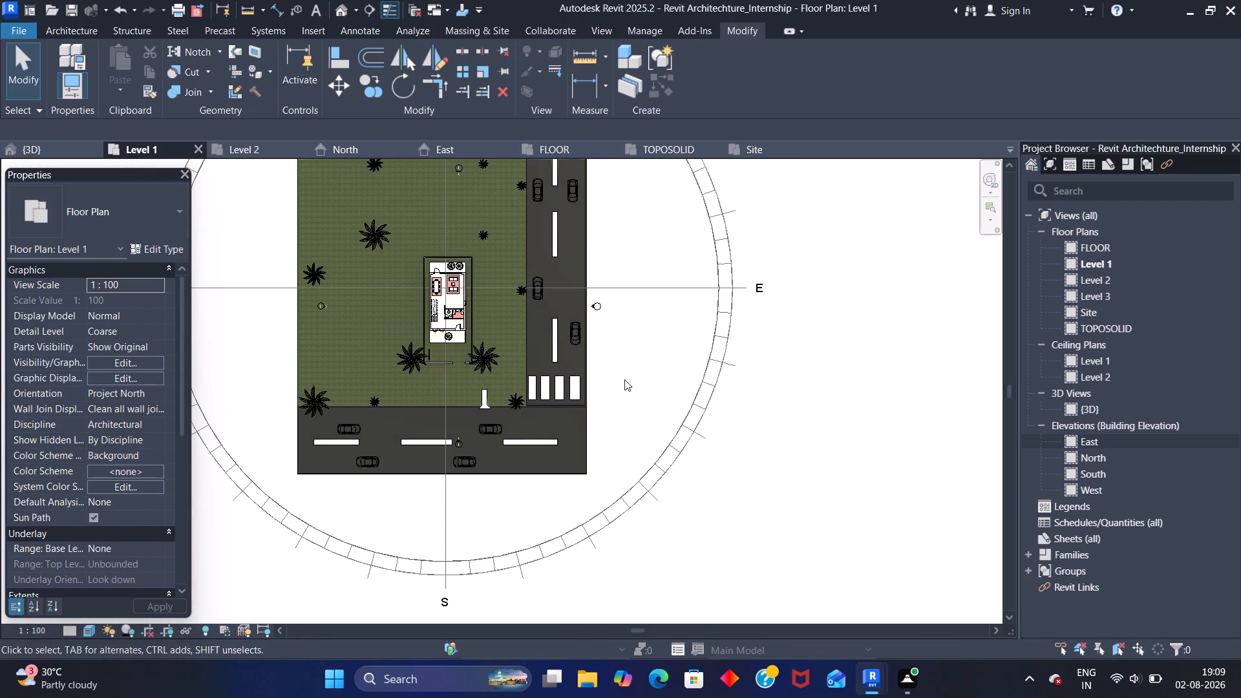
scroll(602, 362, "up", 5)
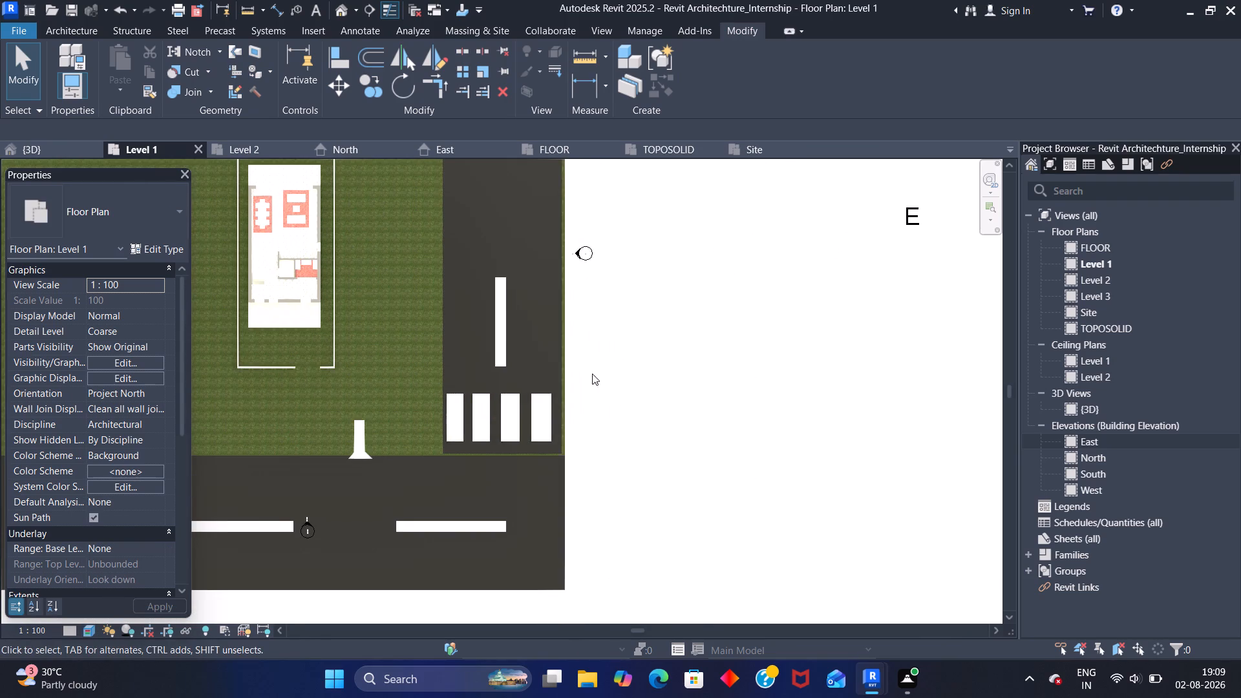
middle_click_drag(593, 374, 602, 341)
scroll(626, 364, "up", 3)
scroll(607, 374, "down", 5)
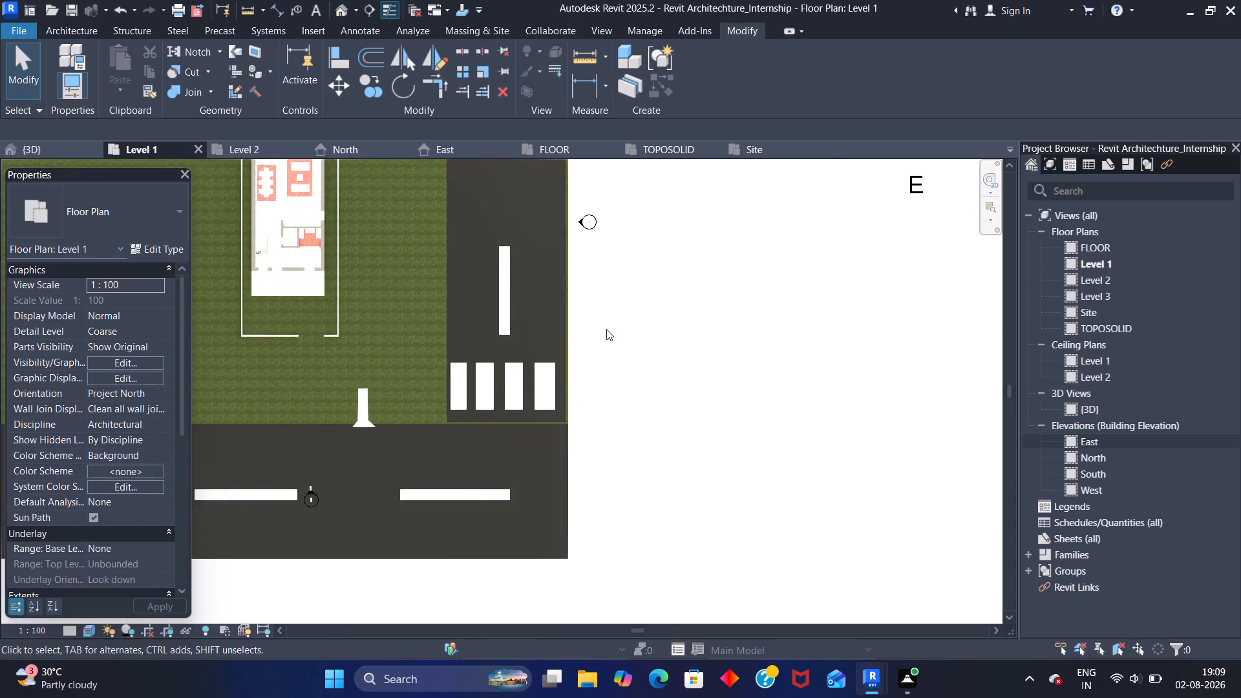
scroll(606, 329, "down", 3)
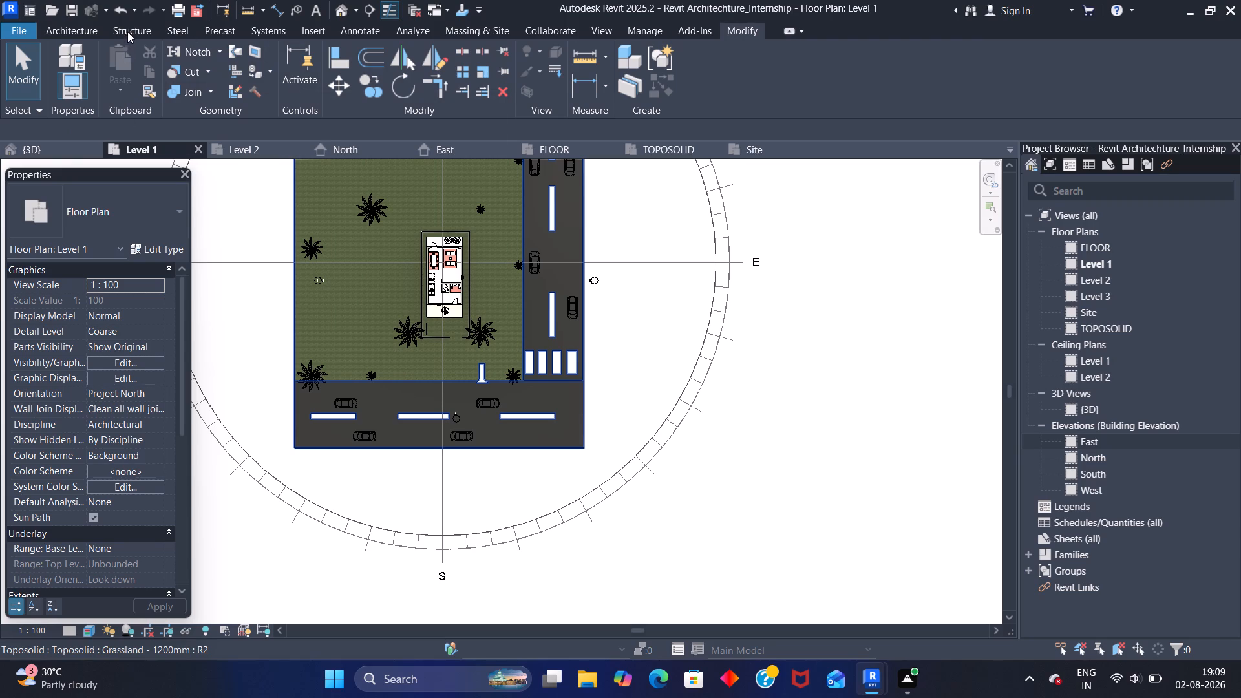
Start loading a component family and look through the category folders of the US library.
left_click(74, 28)
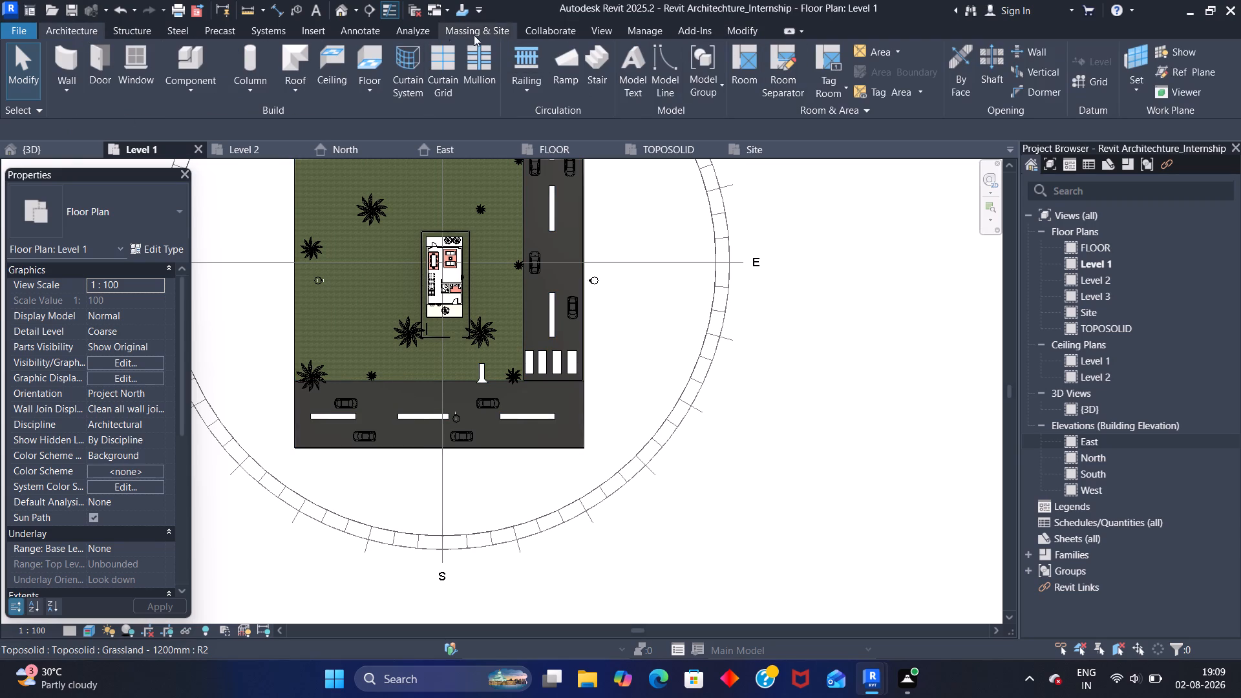
left_click(189, 63)
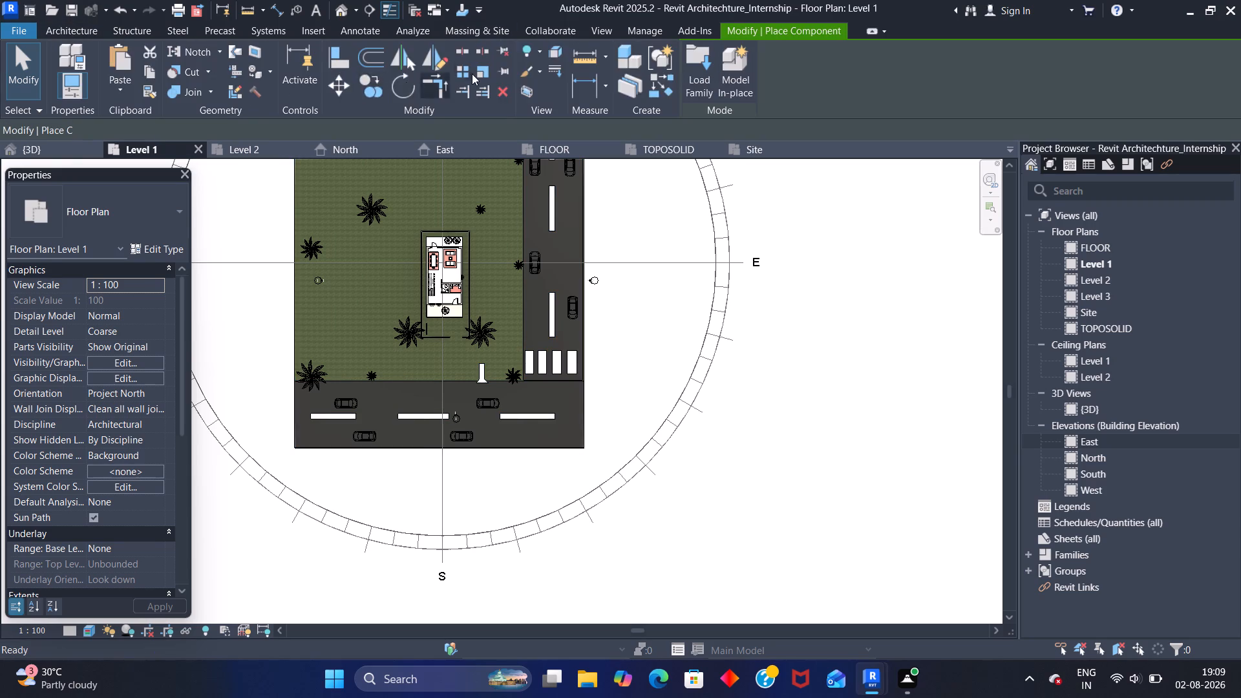
left_click(701, 66)
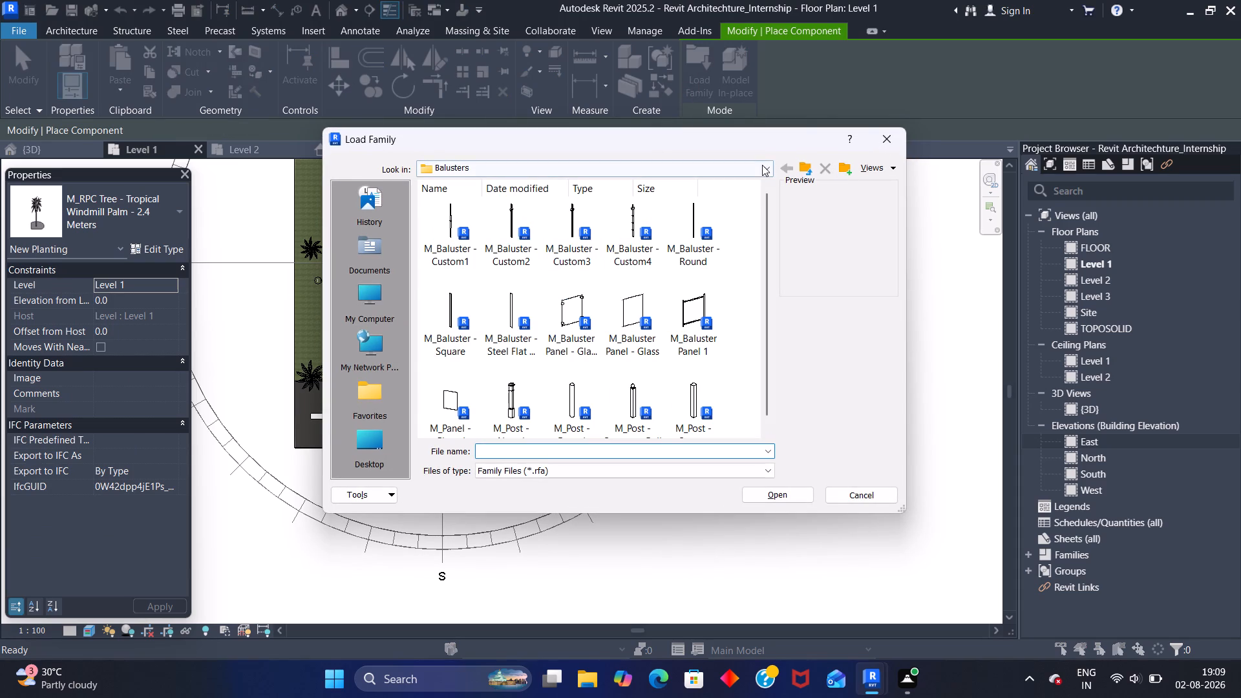
left_click(762, 165)
left_click(569, 286)
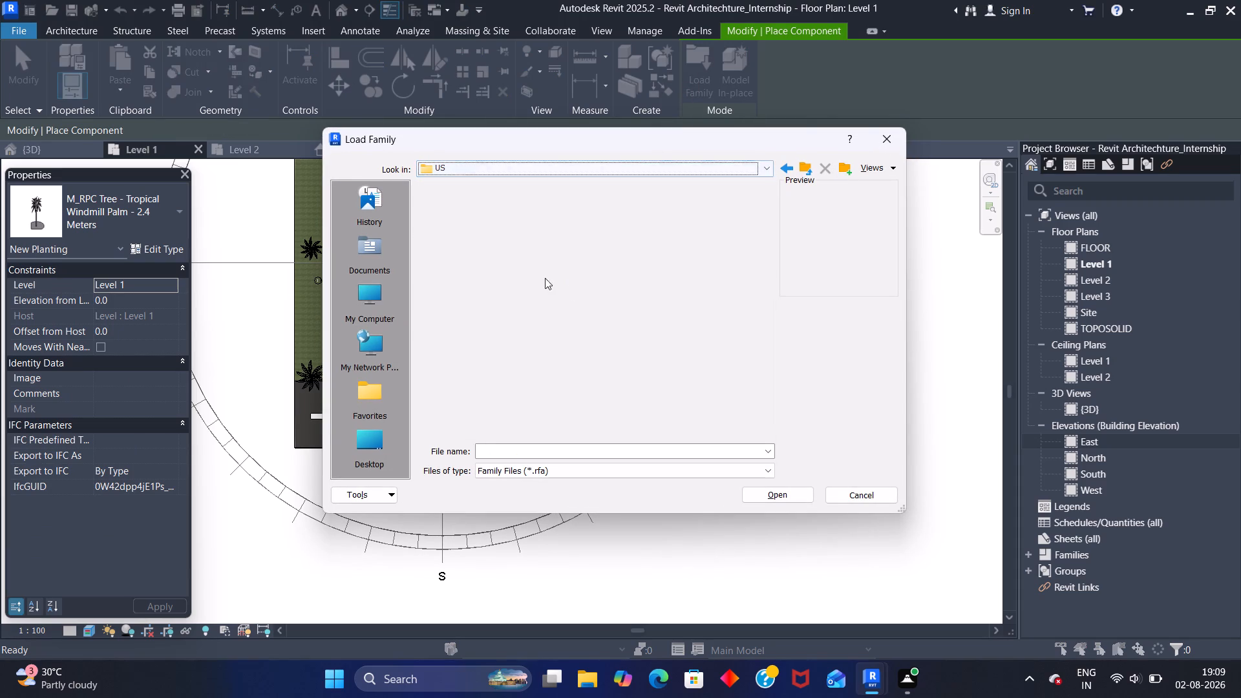
scroll(529, 274, "up", 2)
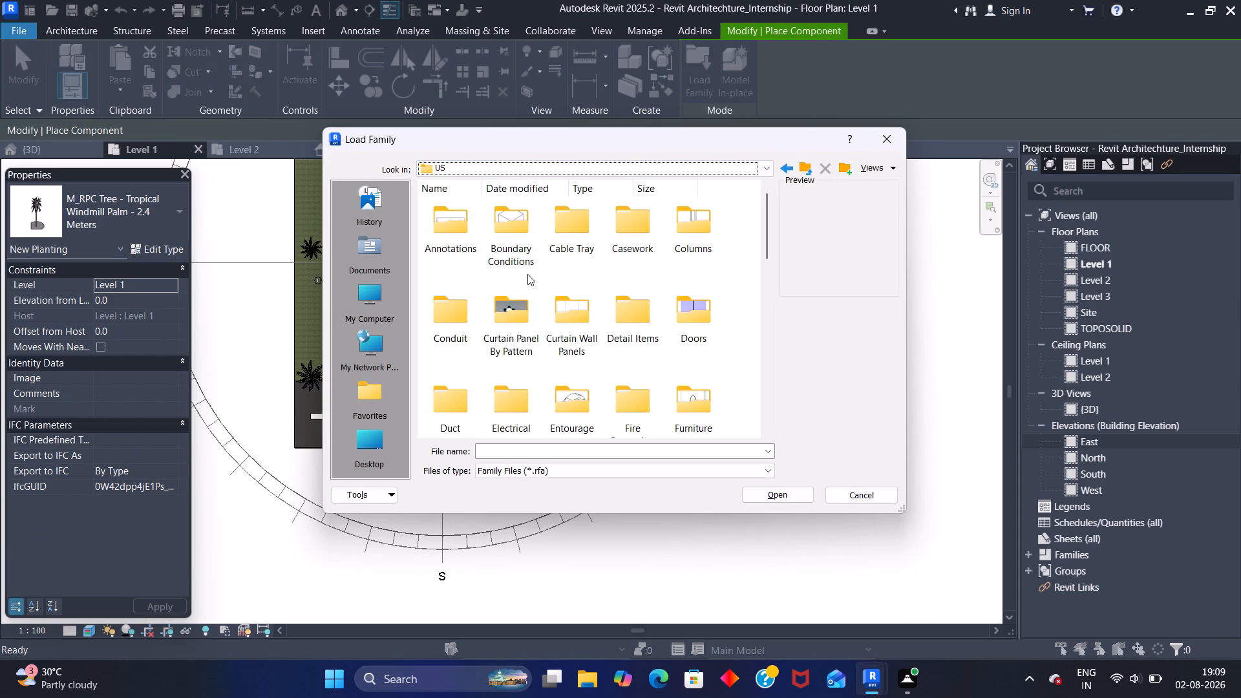
scroll(542, 329, "up", 1)
scroll(520, 396, "up", 2)
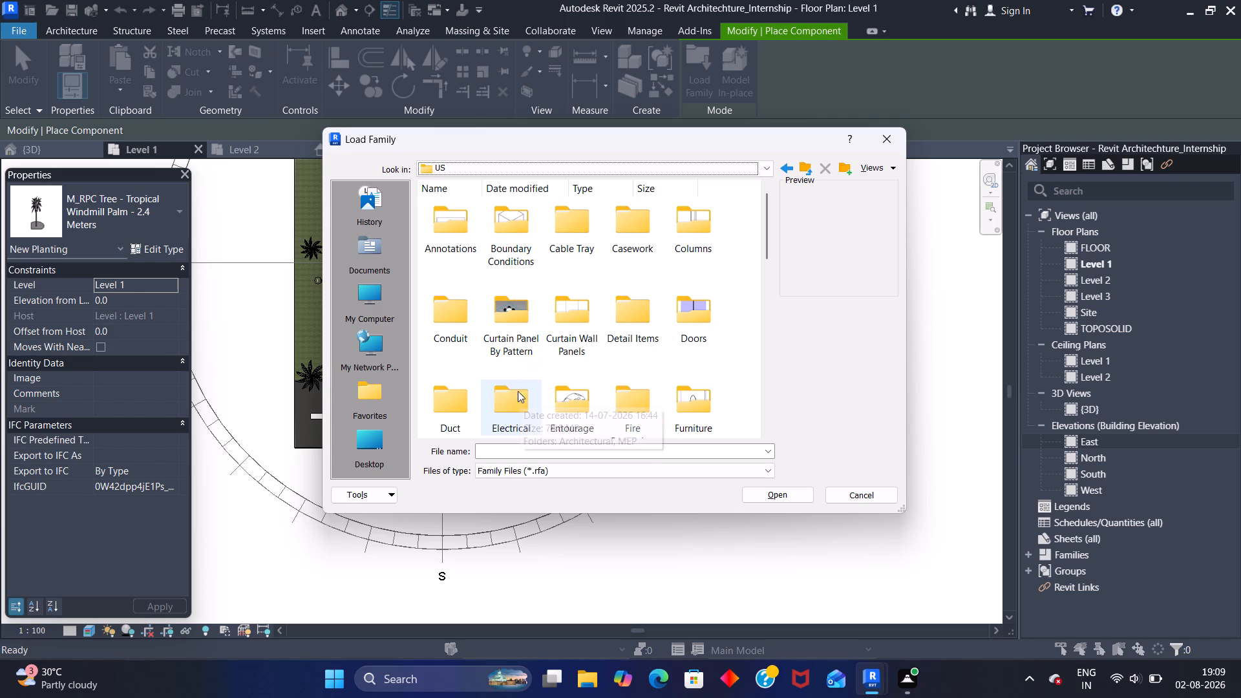
scroll(511, 366, "down", 10)
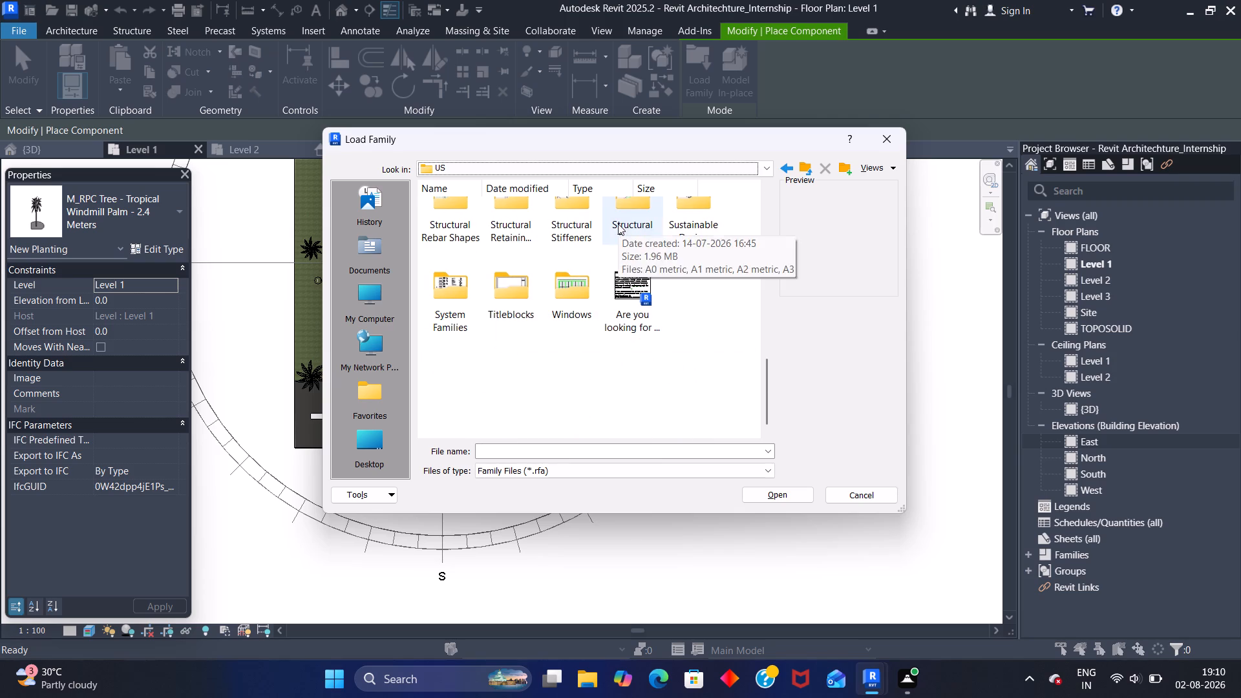
scroll(456, 209, "up", 1)
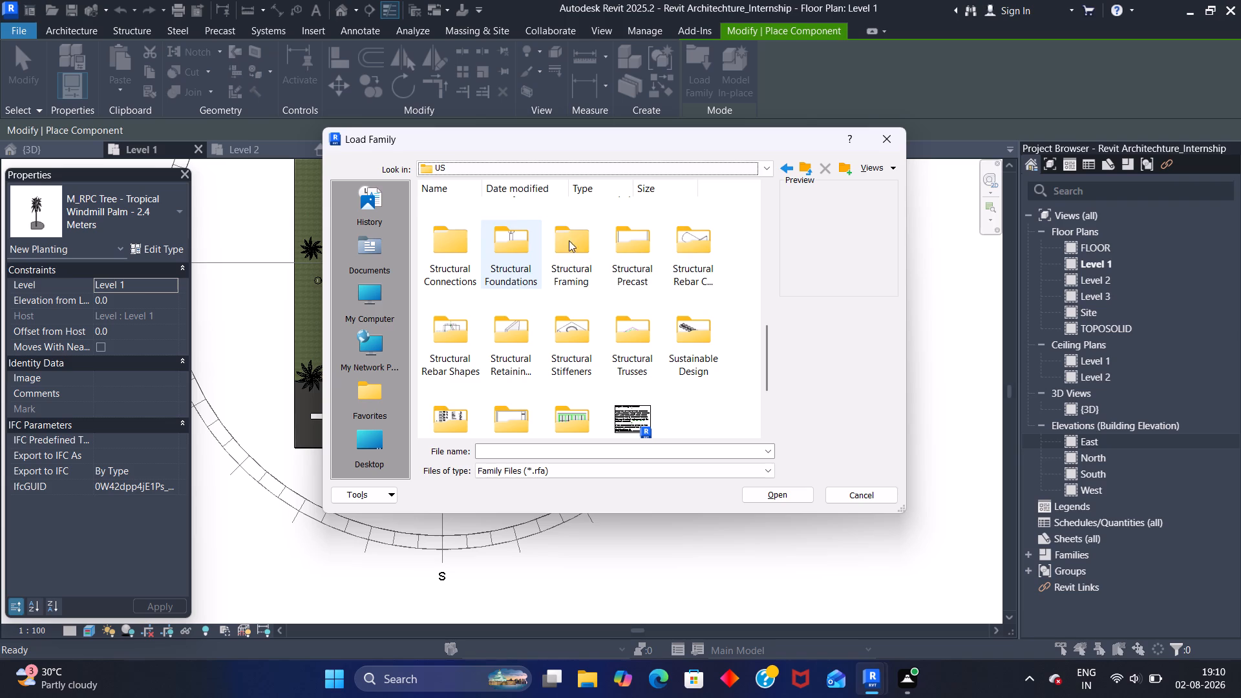
scroll(674, 224, "up", 1)
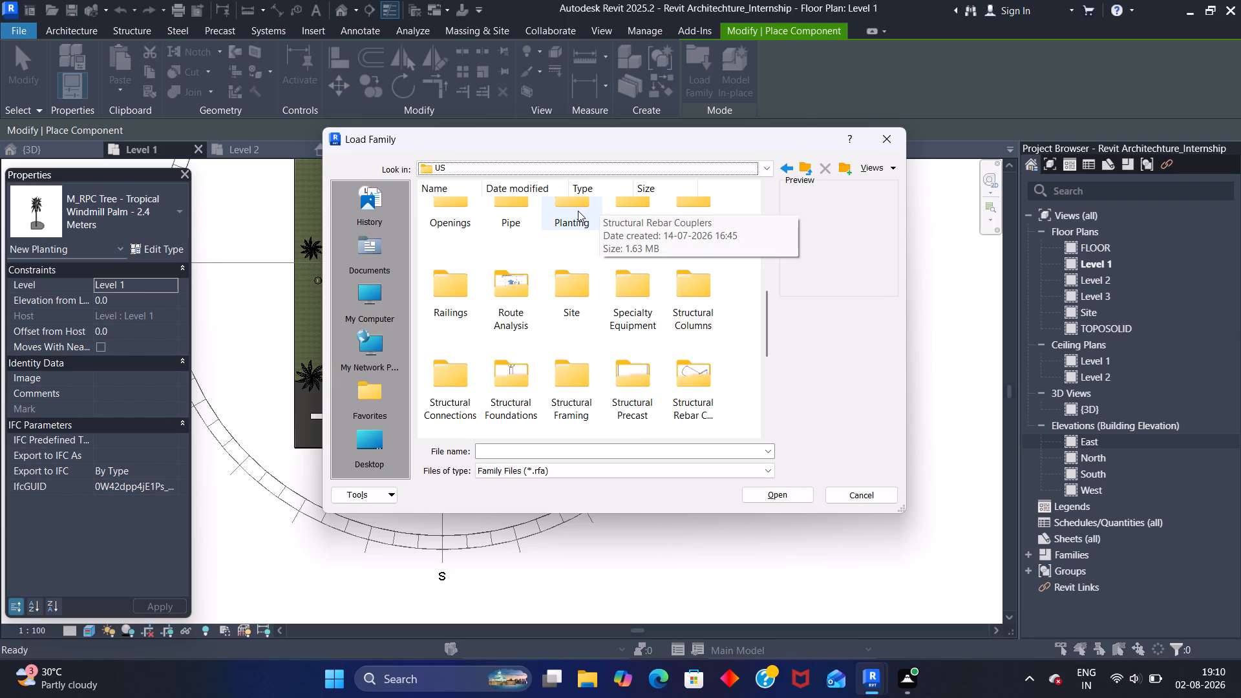
scroll(578, 211, "up", 1)
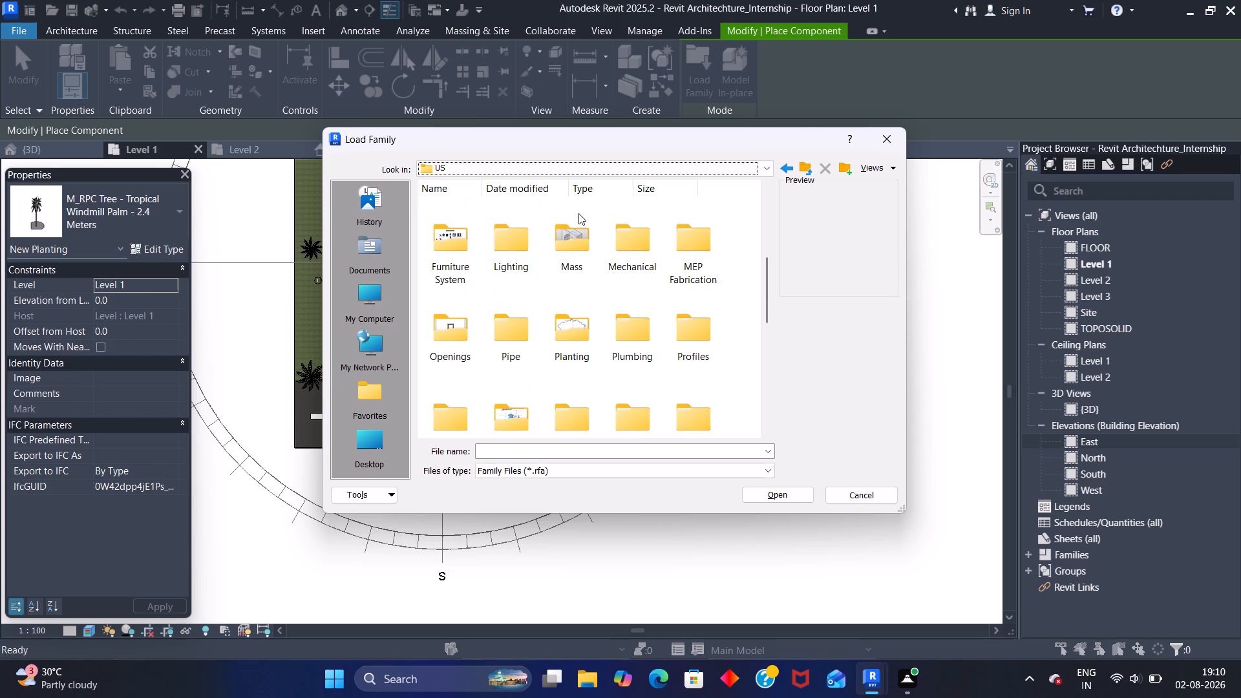
scroll(478, 258, "up", 1)
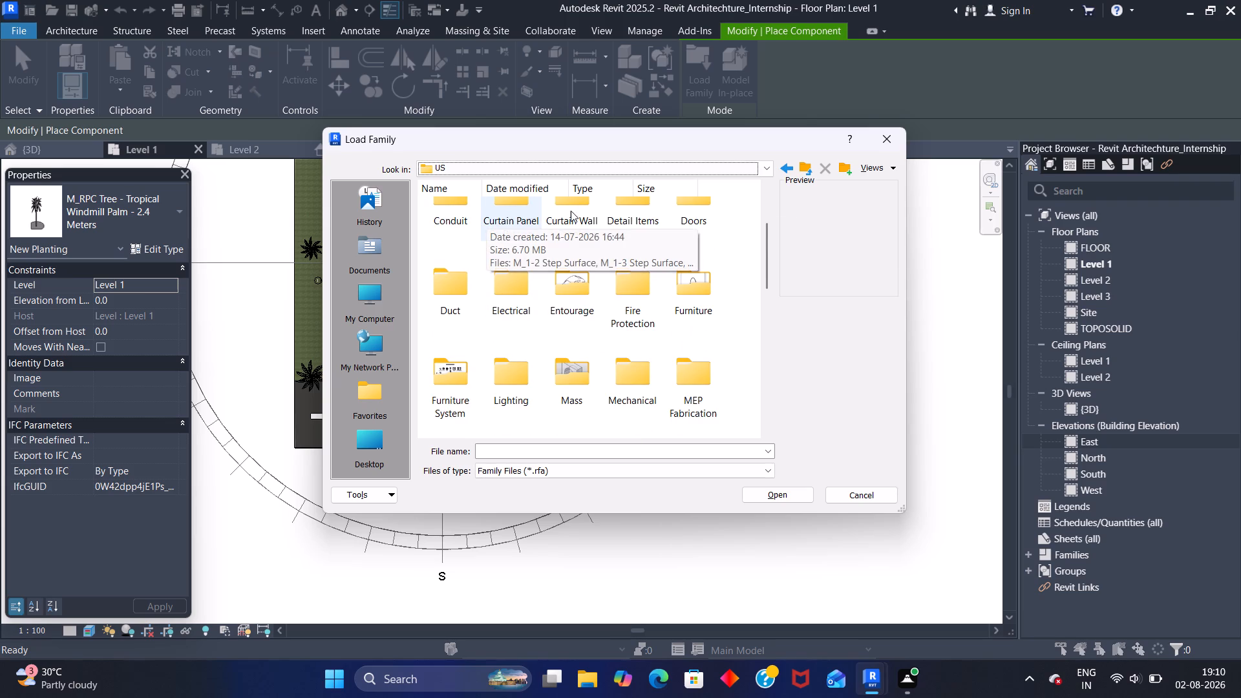
scroll(585, 206, "up", 1)
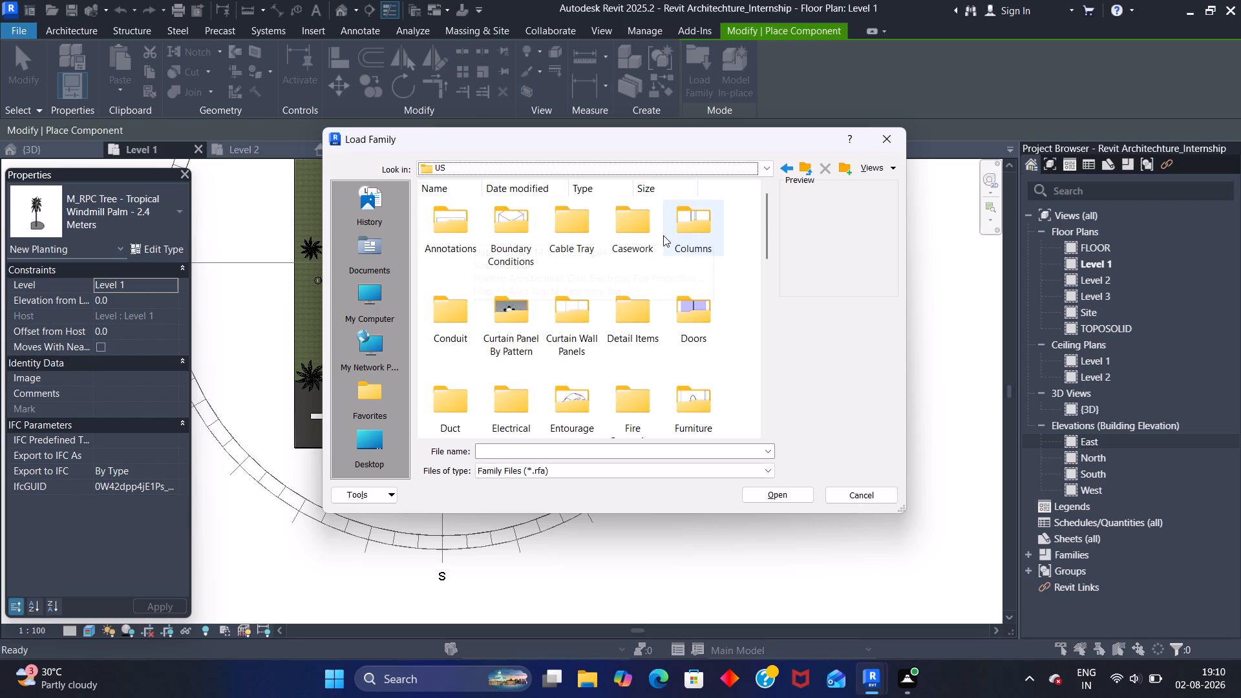
scroll(663, 235, "up", 2)
Preview the civil tag families in the US library's Annotations > Civil folder, including the alignment, parking, planting and property line tags.
double_click(451, 218)
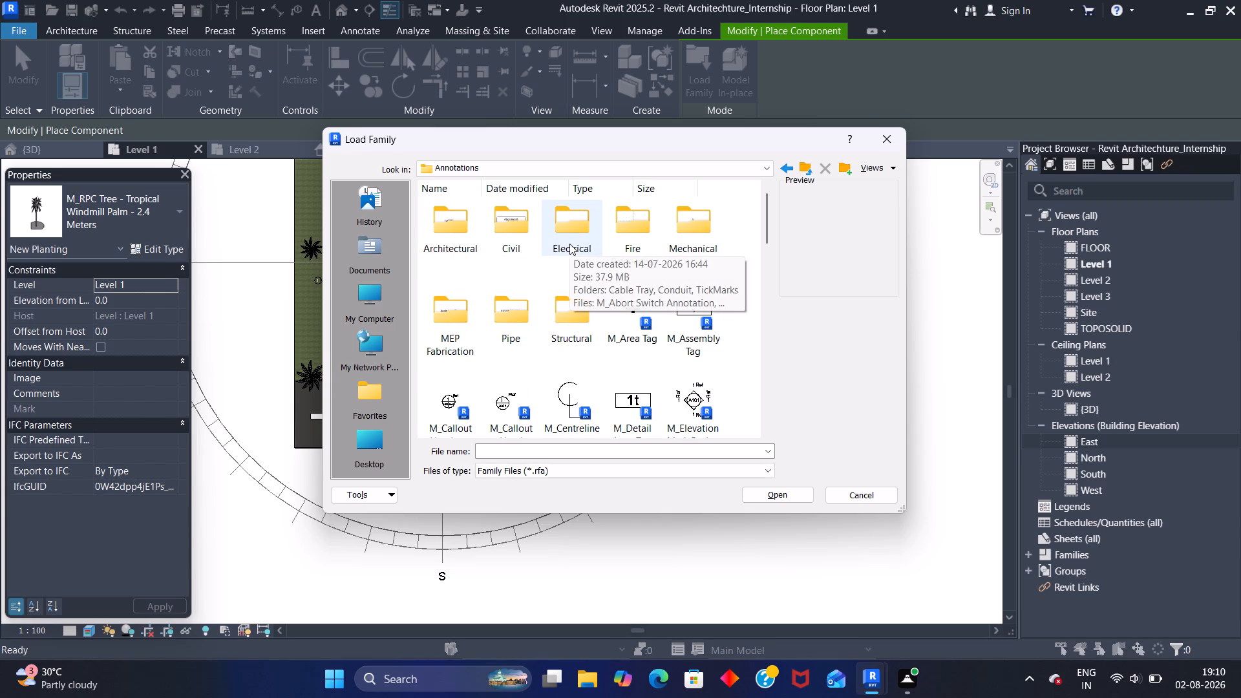
left_click(494, 223)
left_click(496, 219)
double_click(500, 221)
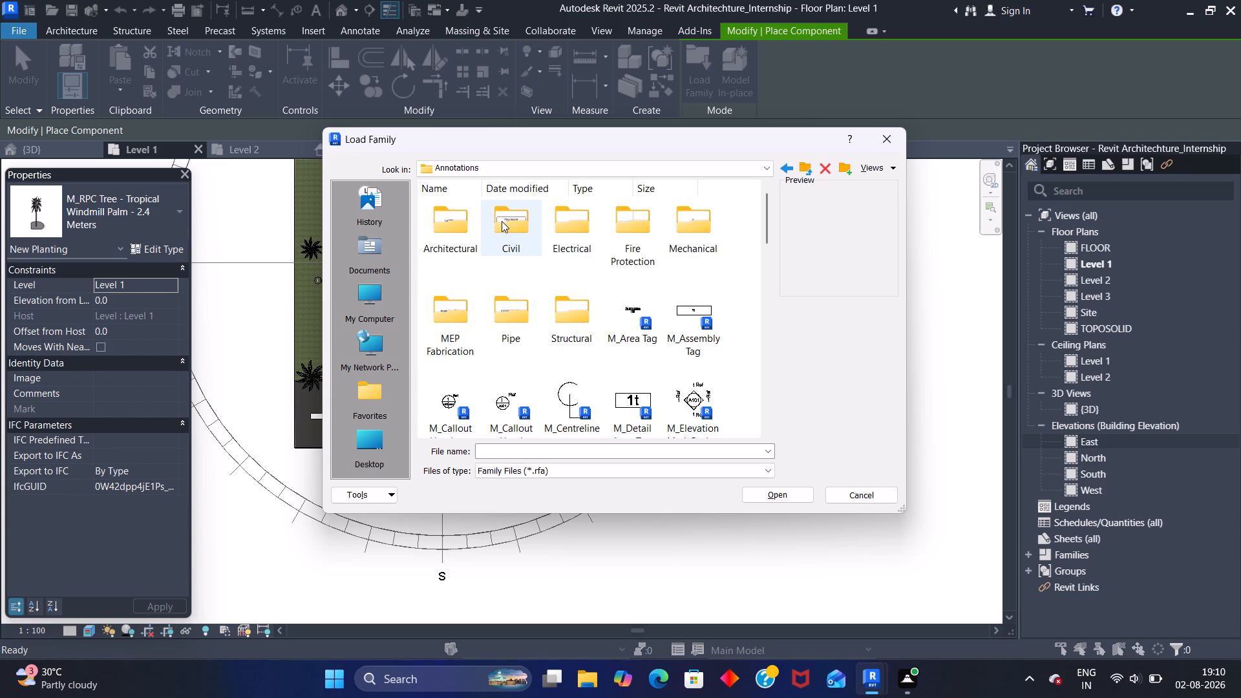
triple_click(524, 227)
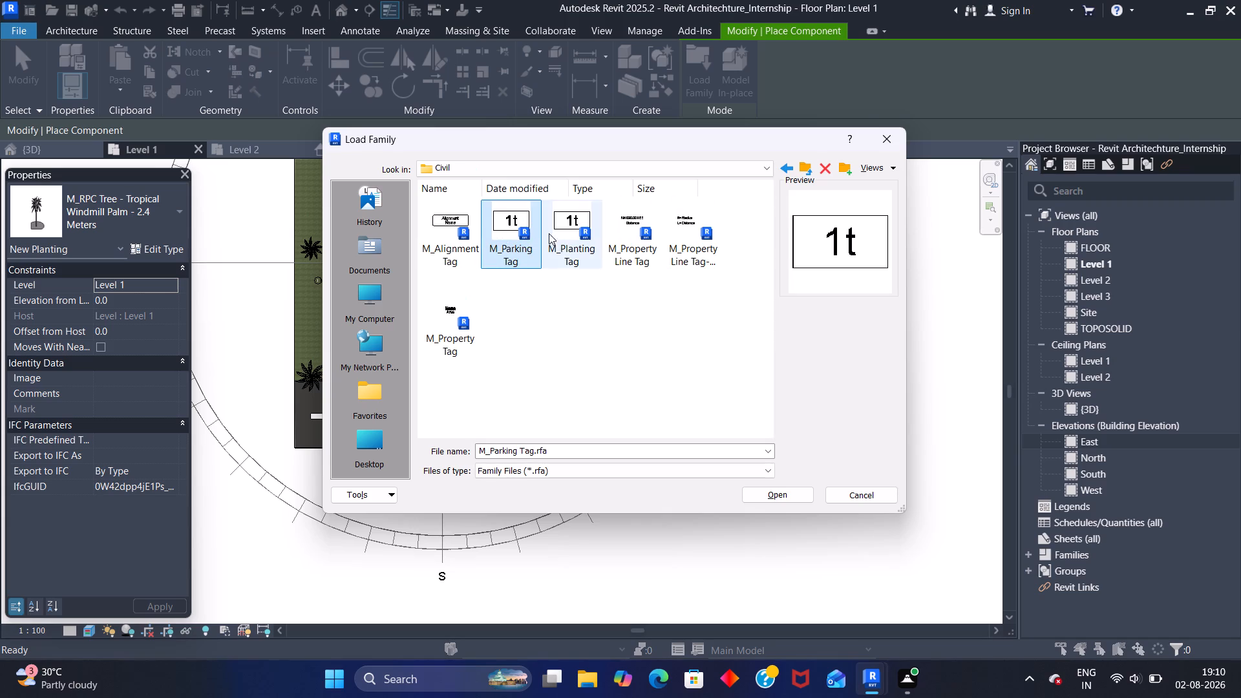
left_click(467, 217)
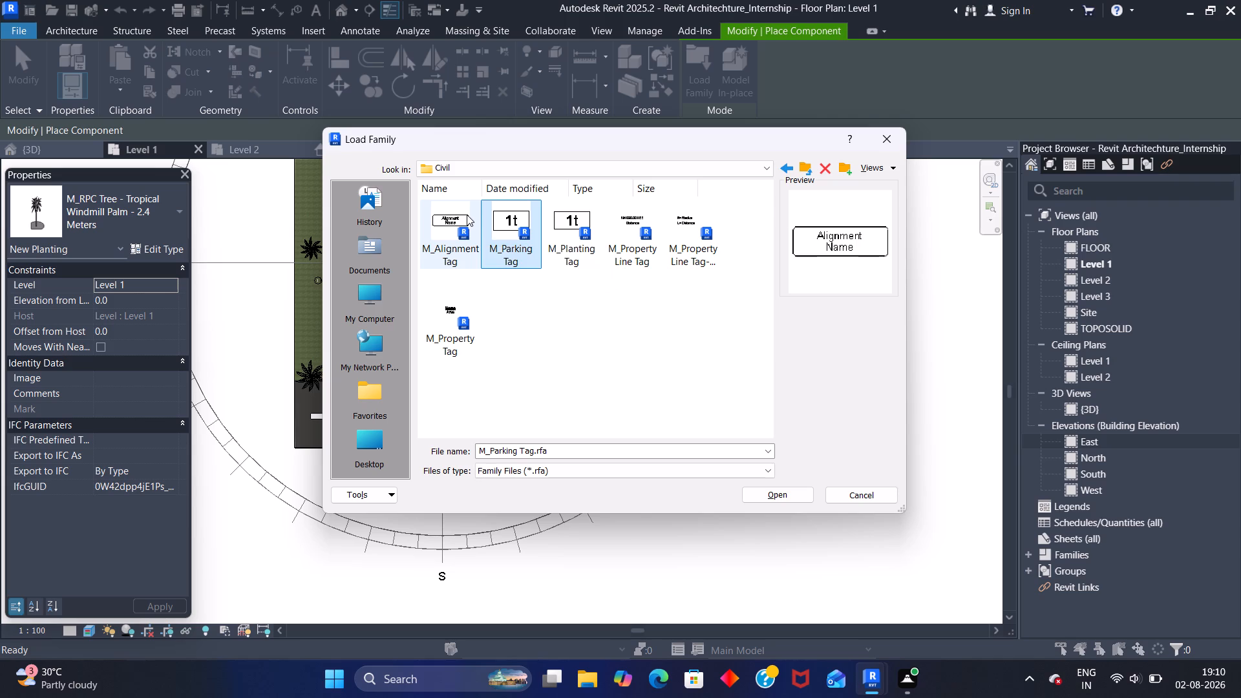
left_click(522, 218)
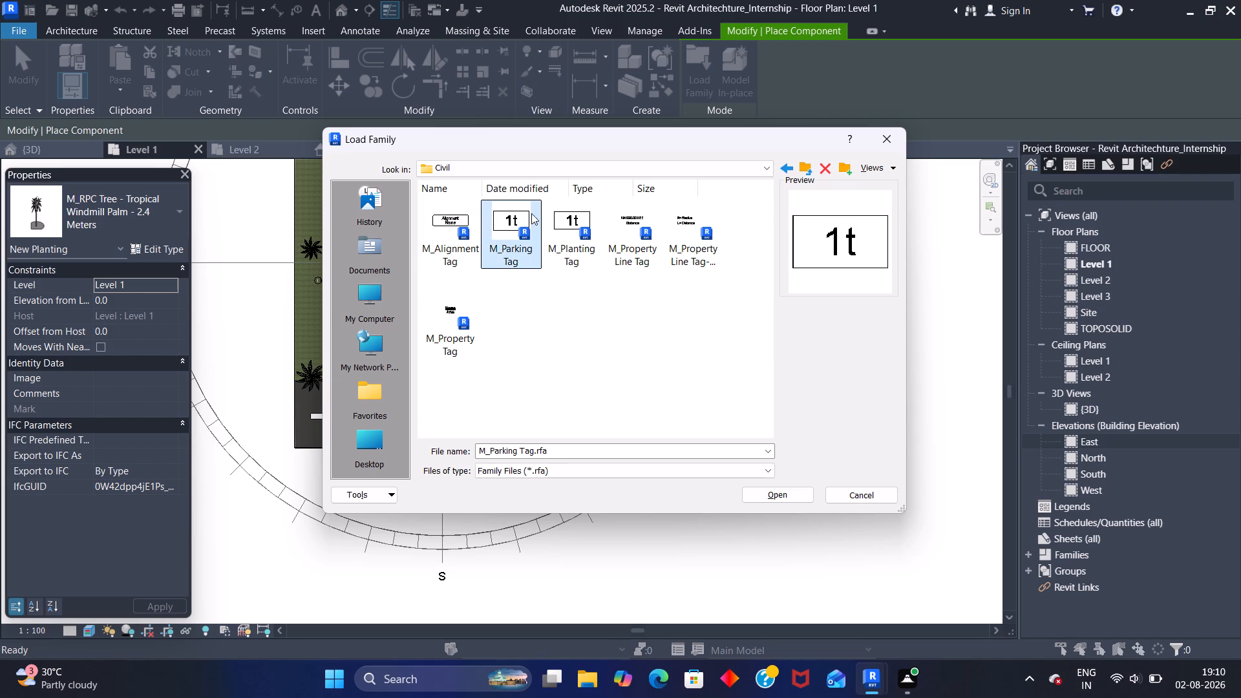
left_click(569, 229)
left_click(628, 229)
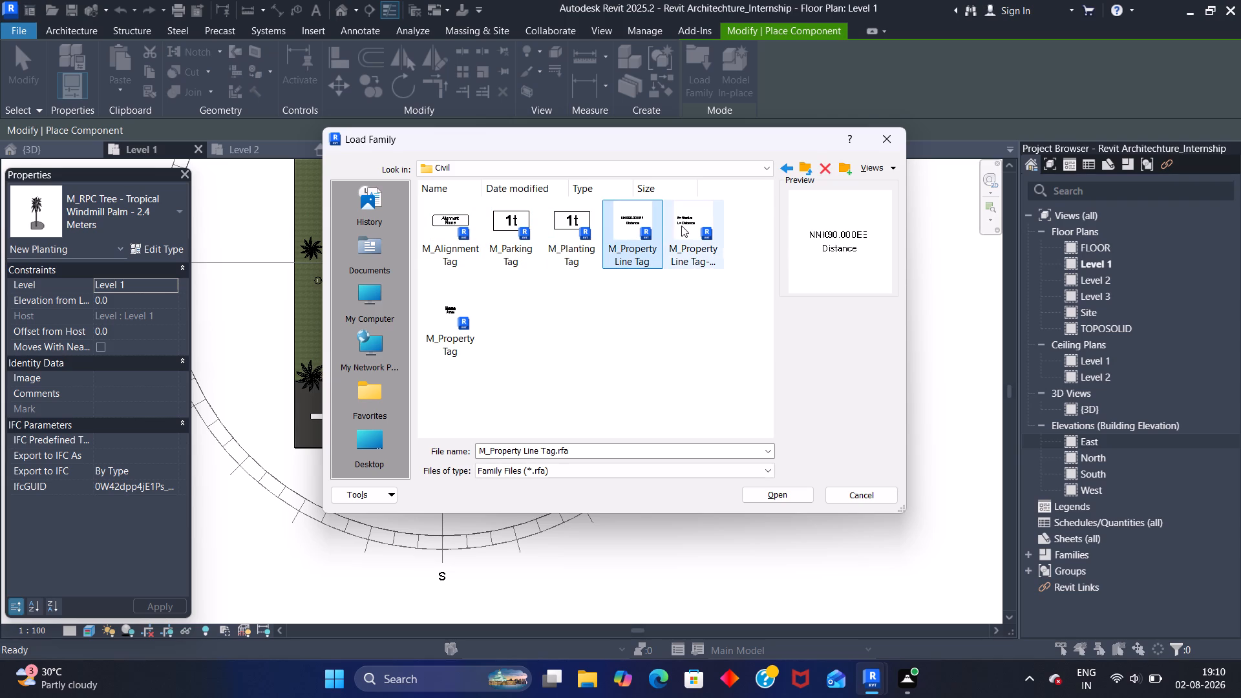
left_click(681, 226)
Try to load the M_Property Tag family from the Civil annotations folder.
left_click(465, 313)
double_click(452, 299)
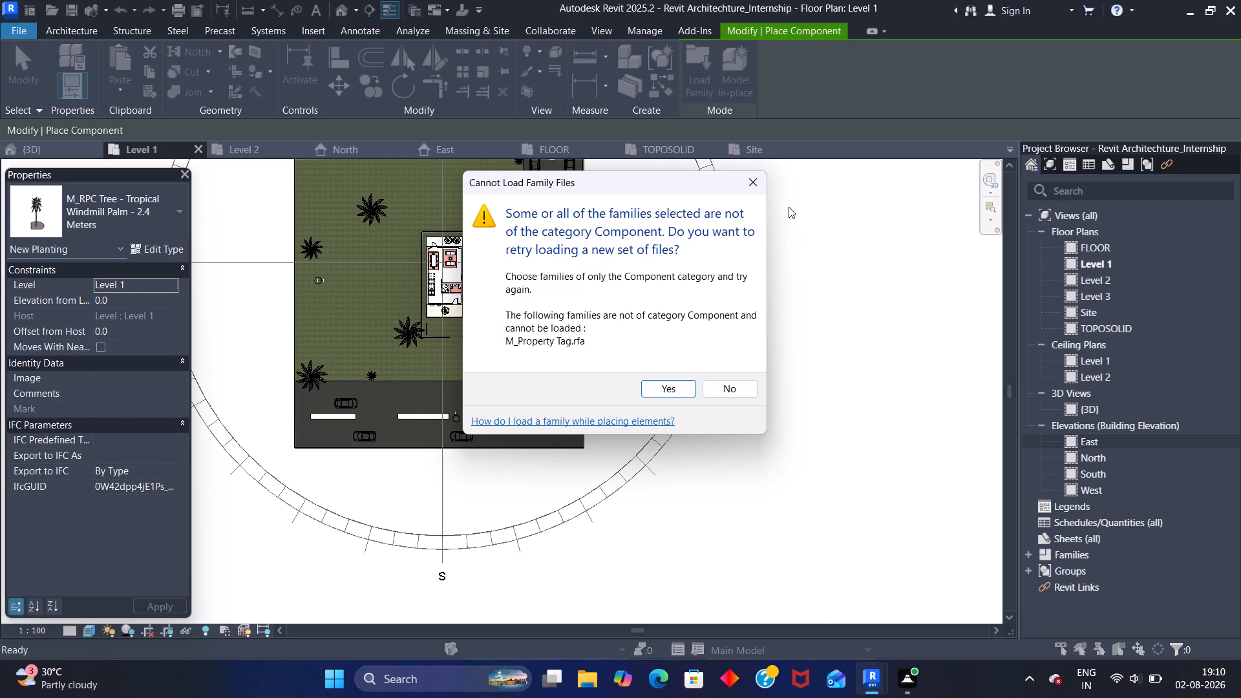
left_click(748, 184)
Restart loading a component family, return to the US library folder and look through its category folders.
left_click(708, 67)
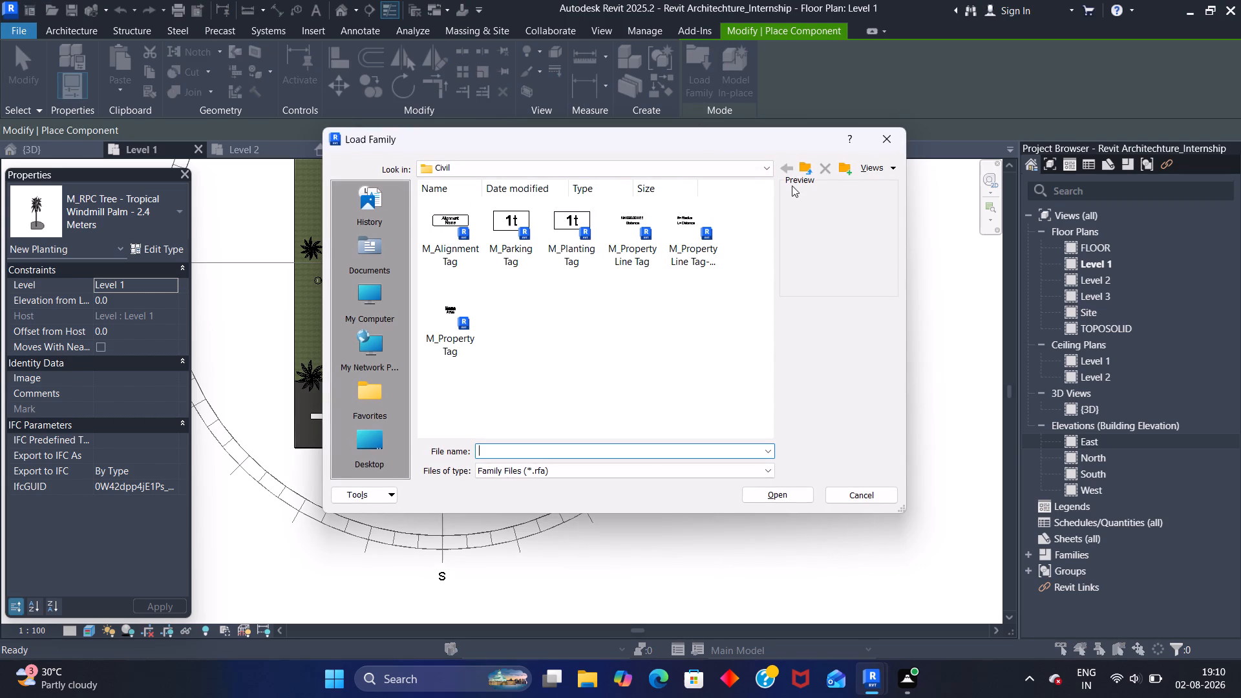
left_click(767, 167)
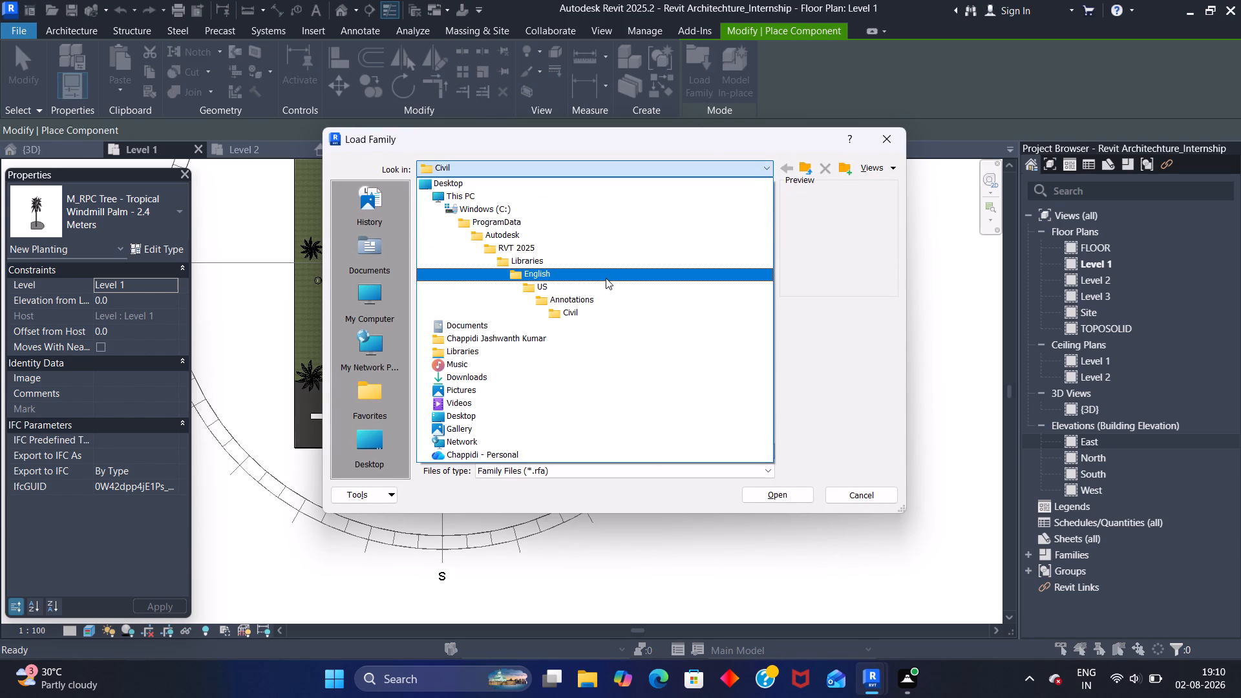
left_click(608, 285)
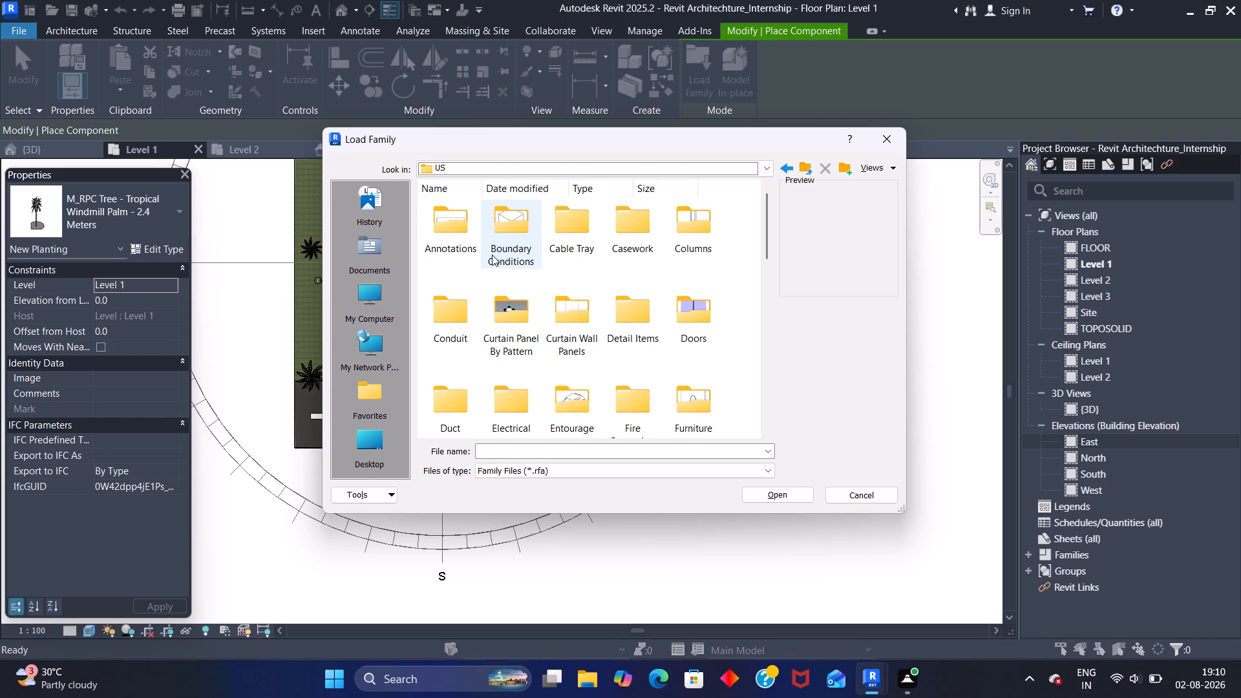
scroll(519, 235, "up", 1)
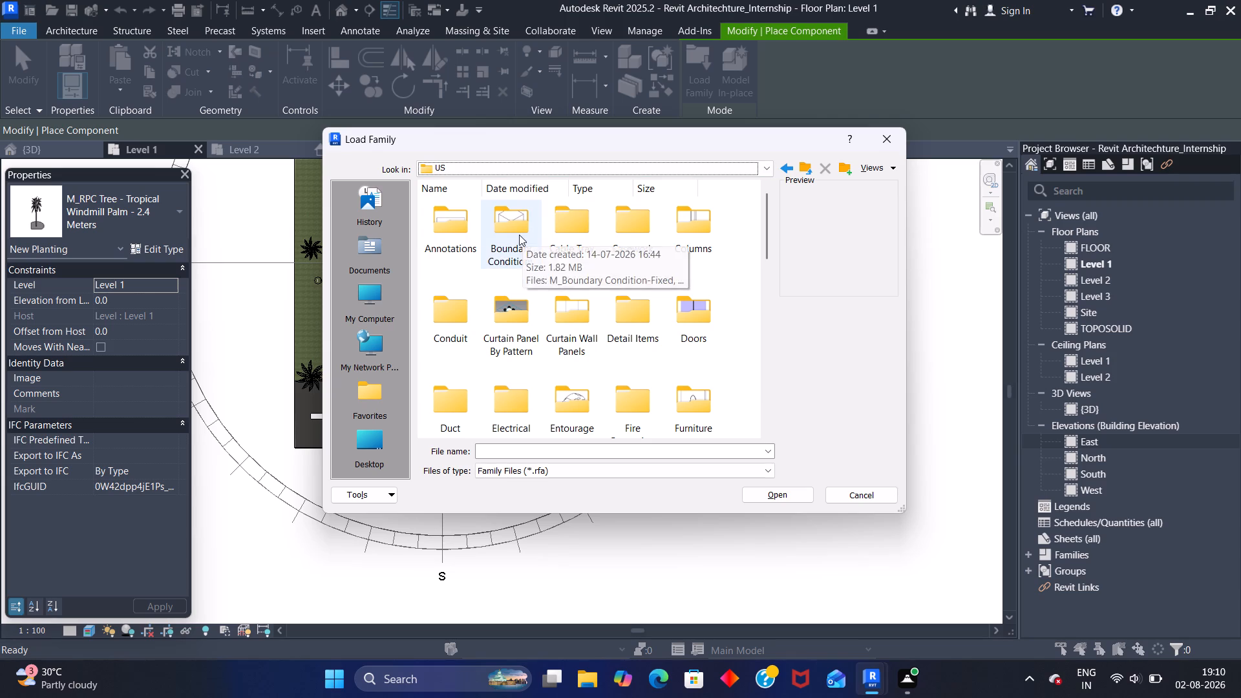
scroll(519, 235, "up", 4)
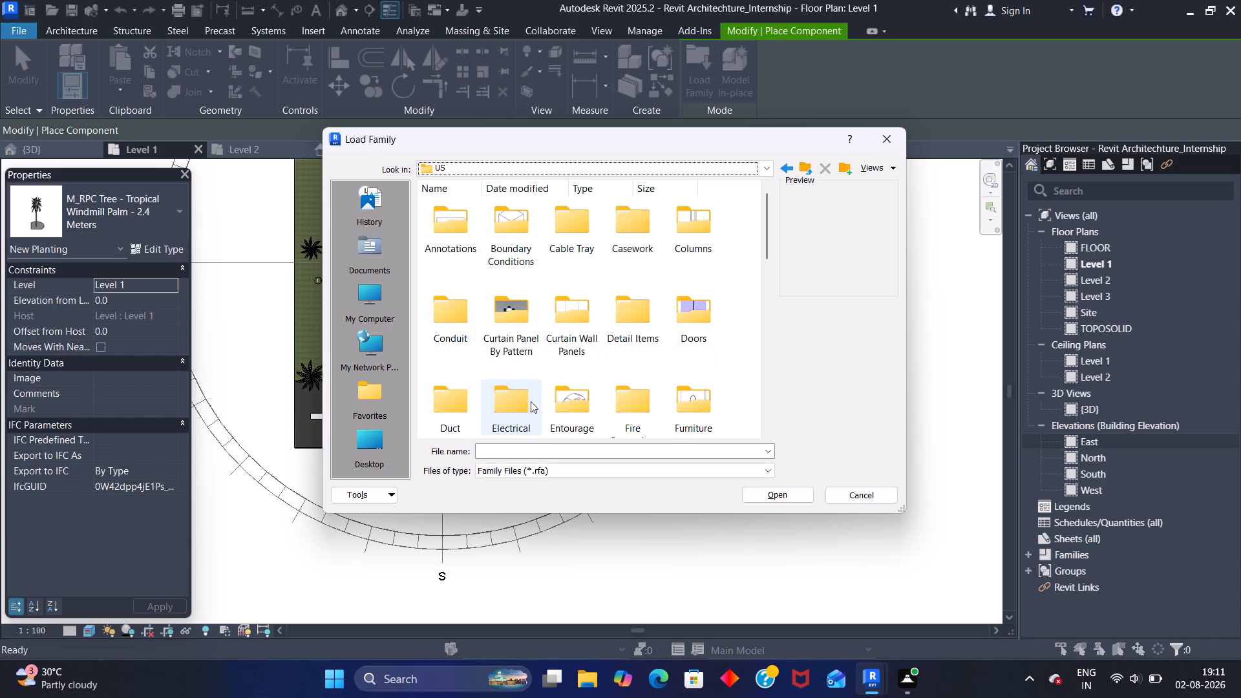
scroll(622, 408, "down", 1)
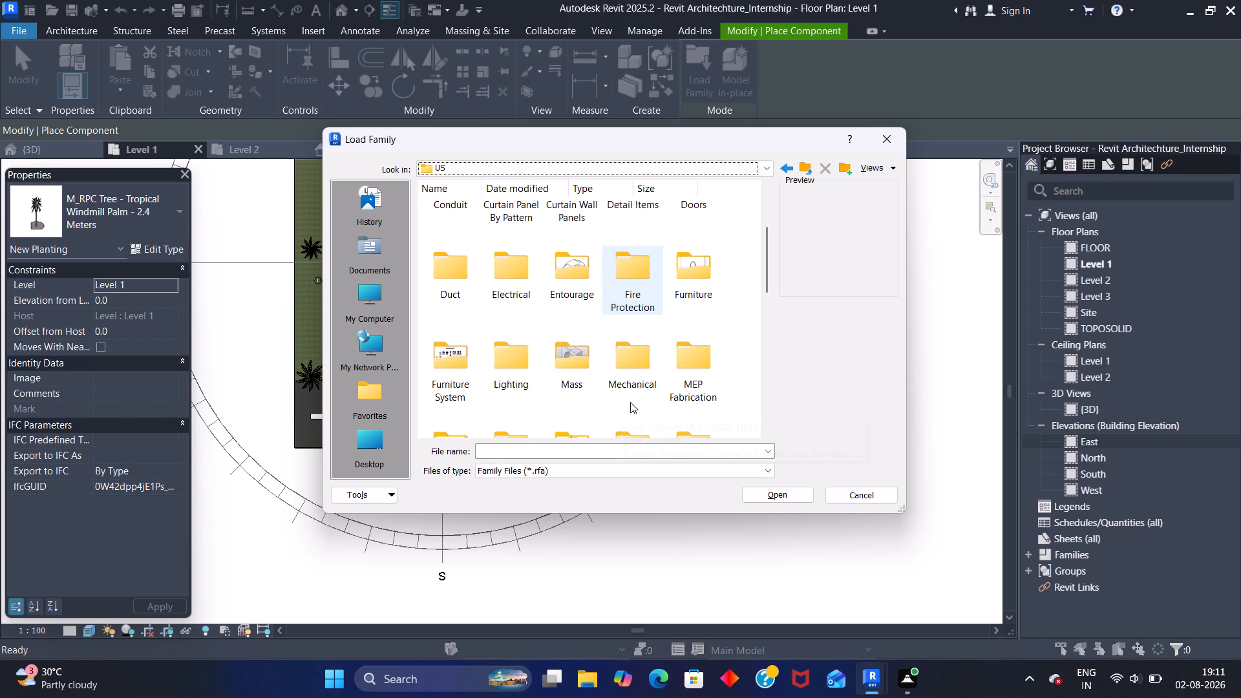
scroll(582, 408, "down", 1)
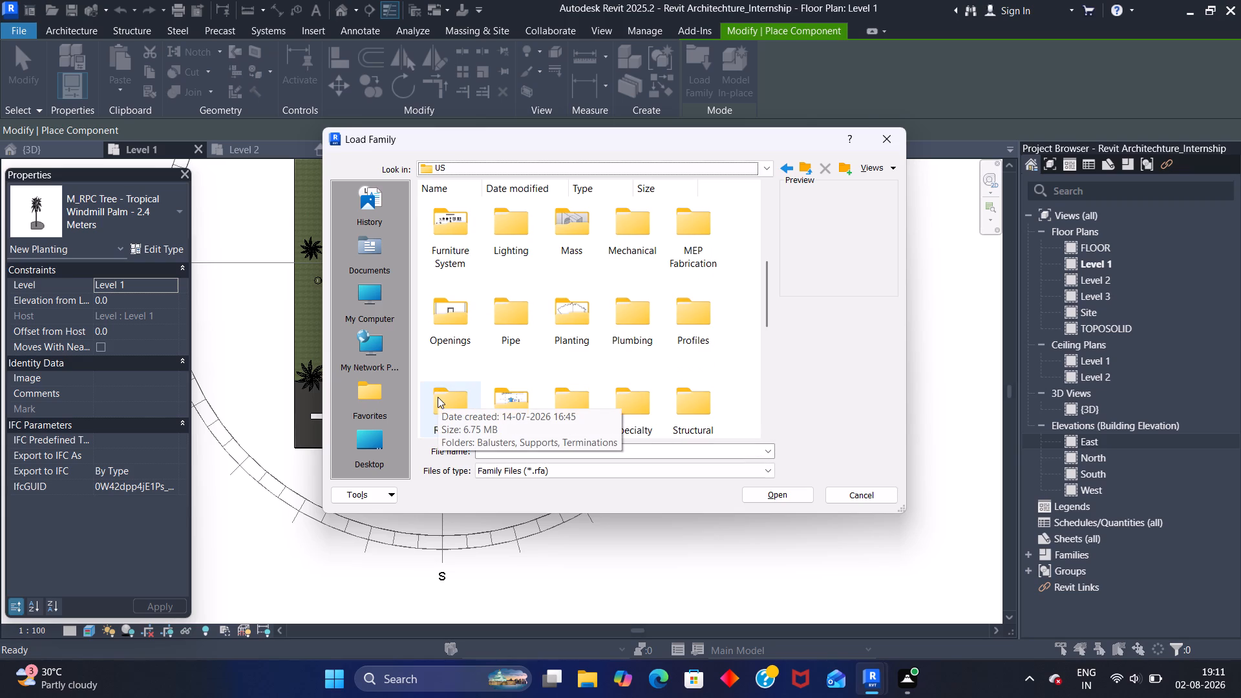
scroll(493, 390, "down", 4)
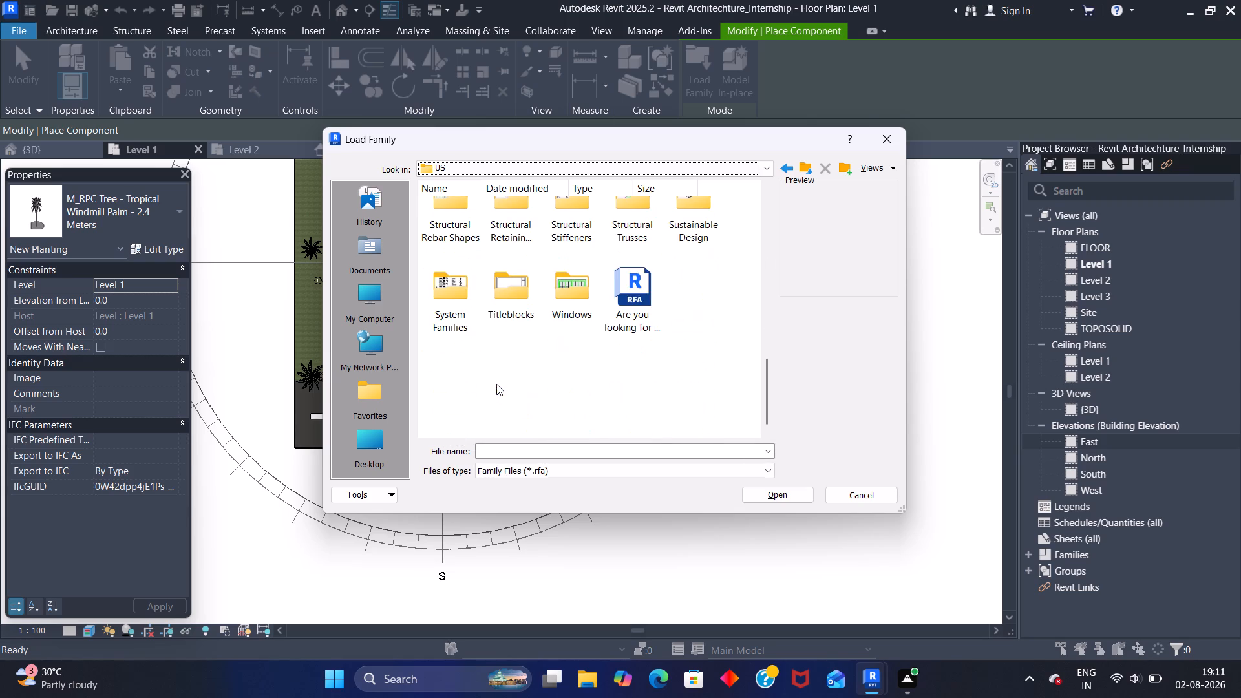
scroll(496, 384, "down", 1)
scroll(463, 321, "up", 8)
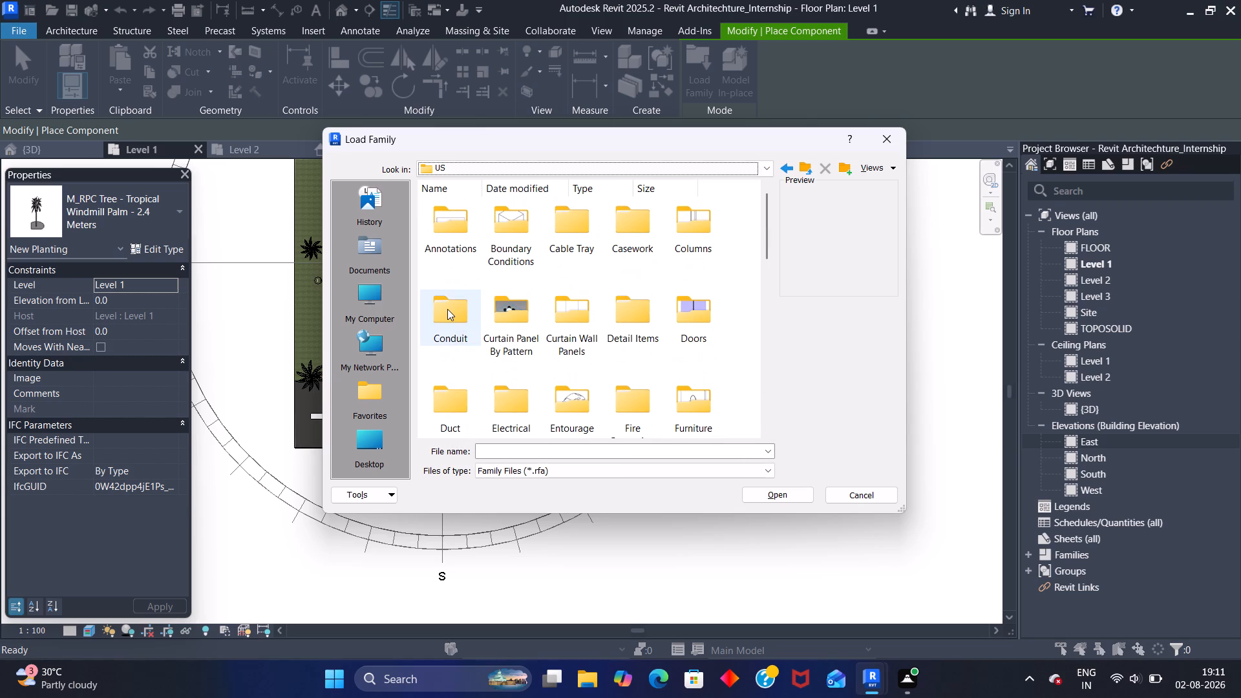
scroll(447, 309, "up", 3)
Go through the US library's category folders again, from Annotations to Windows, for a suitable site component category.
left_click(444, 248)
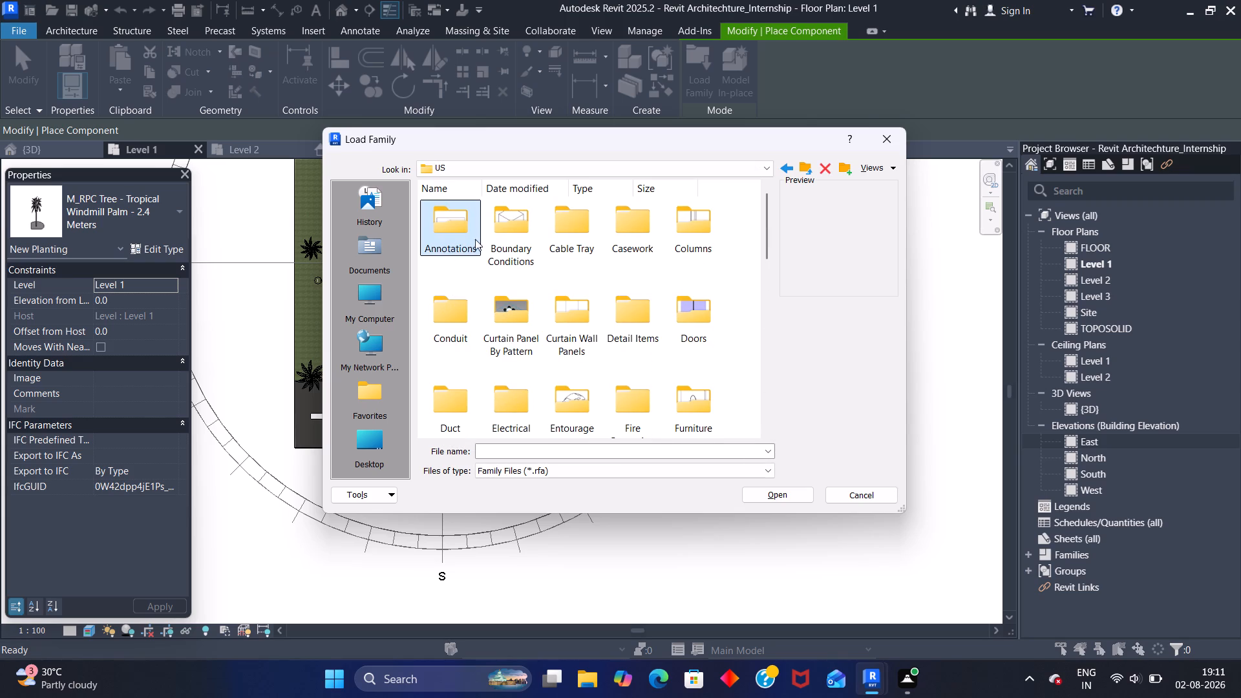
left_click(513, 229)
left_click(561, 222)
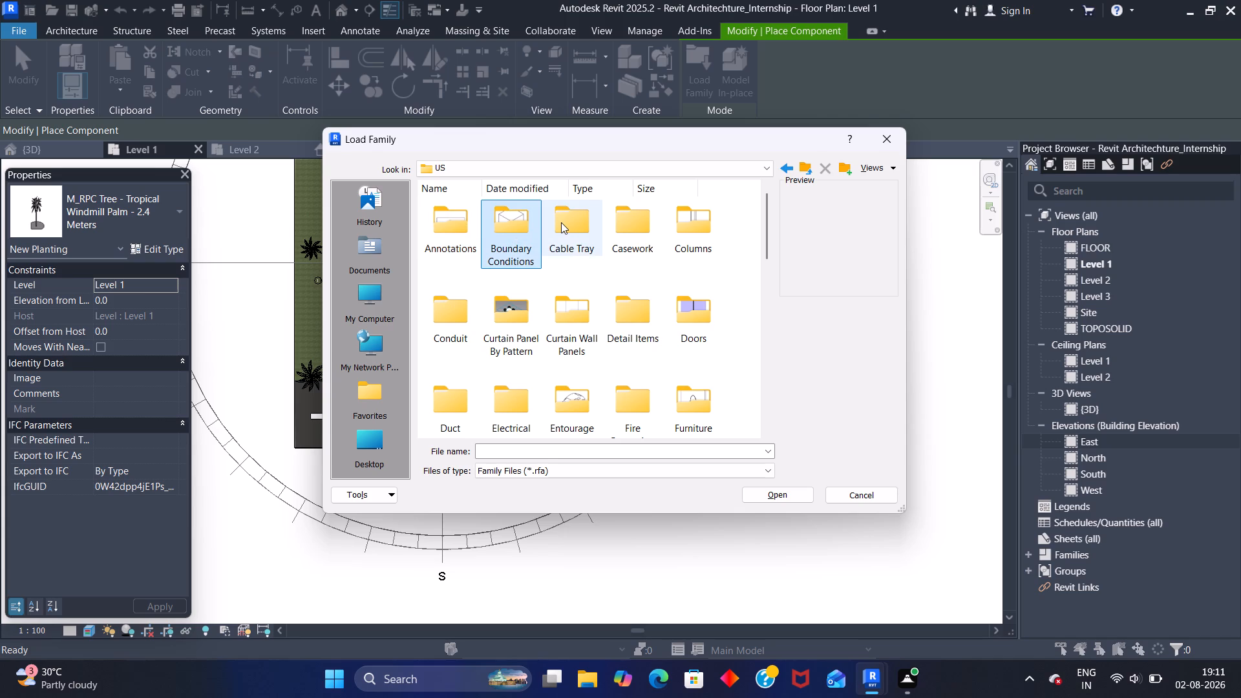
left_click(626, 225)
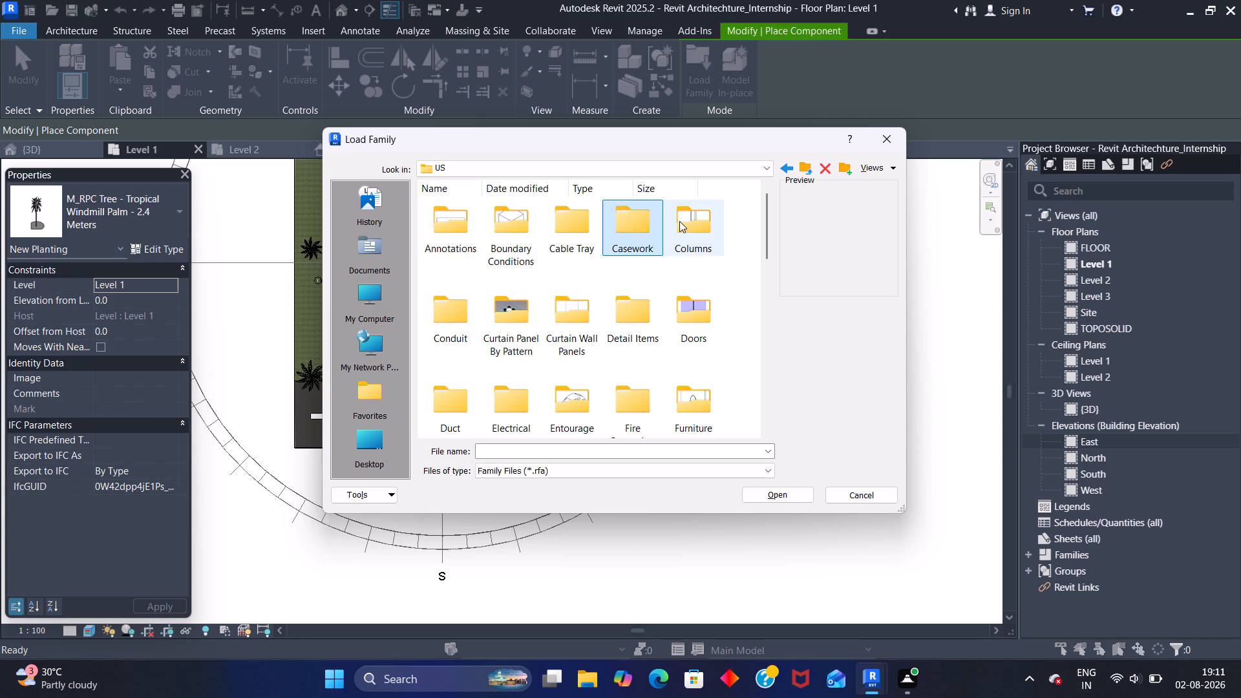
left_click(679, 221)
left_click(445, 324)
left_click(507, 313)
left_click(608, 326)
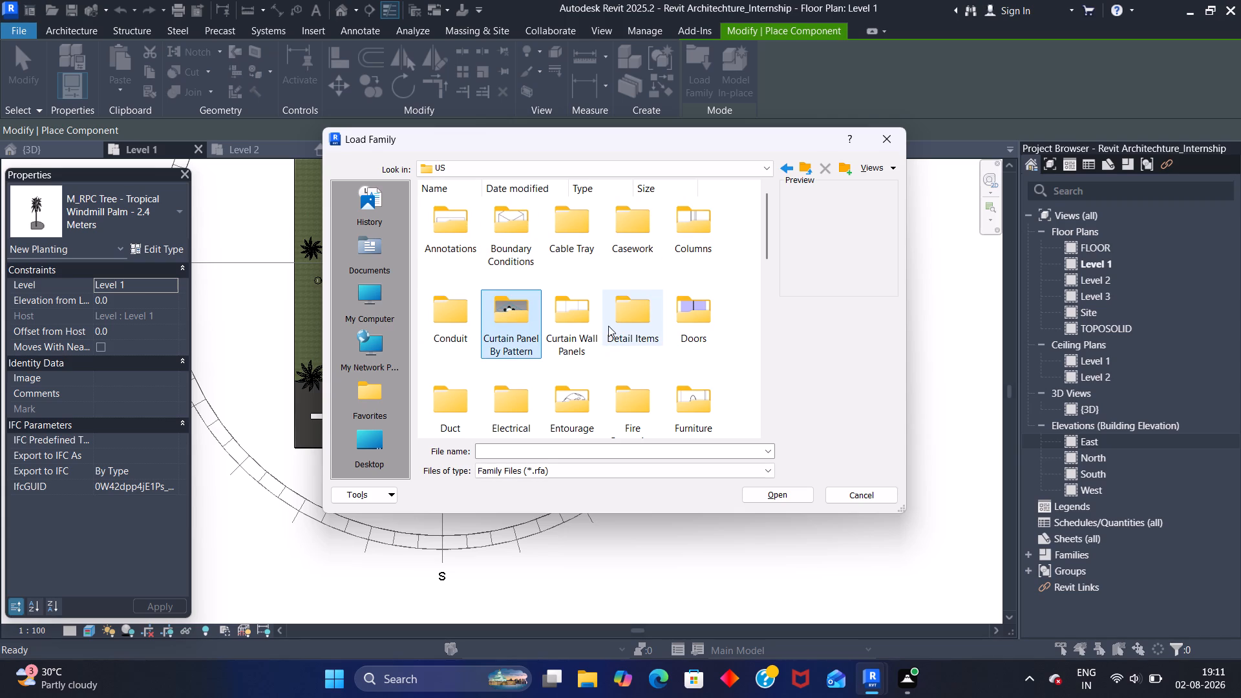
left_click(677, 323)
scroll(459, 407, "down", 1)
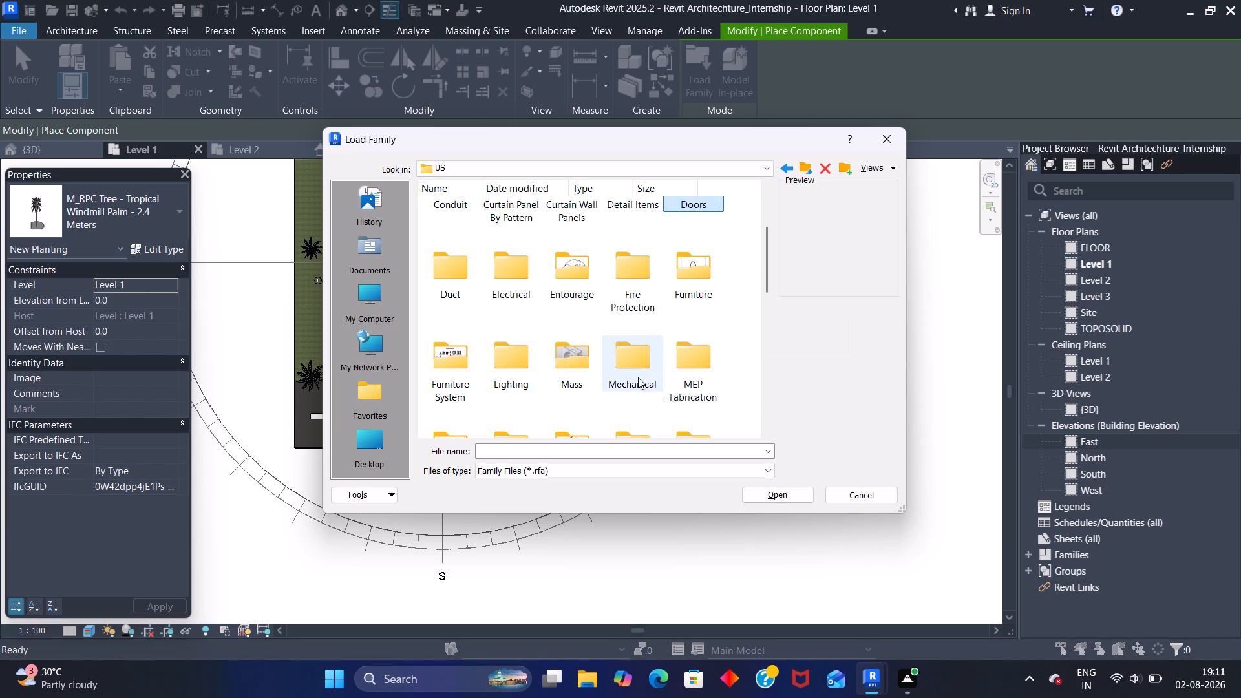
scroll(461, 379, "down", 1)
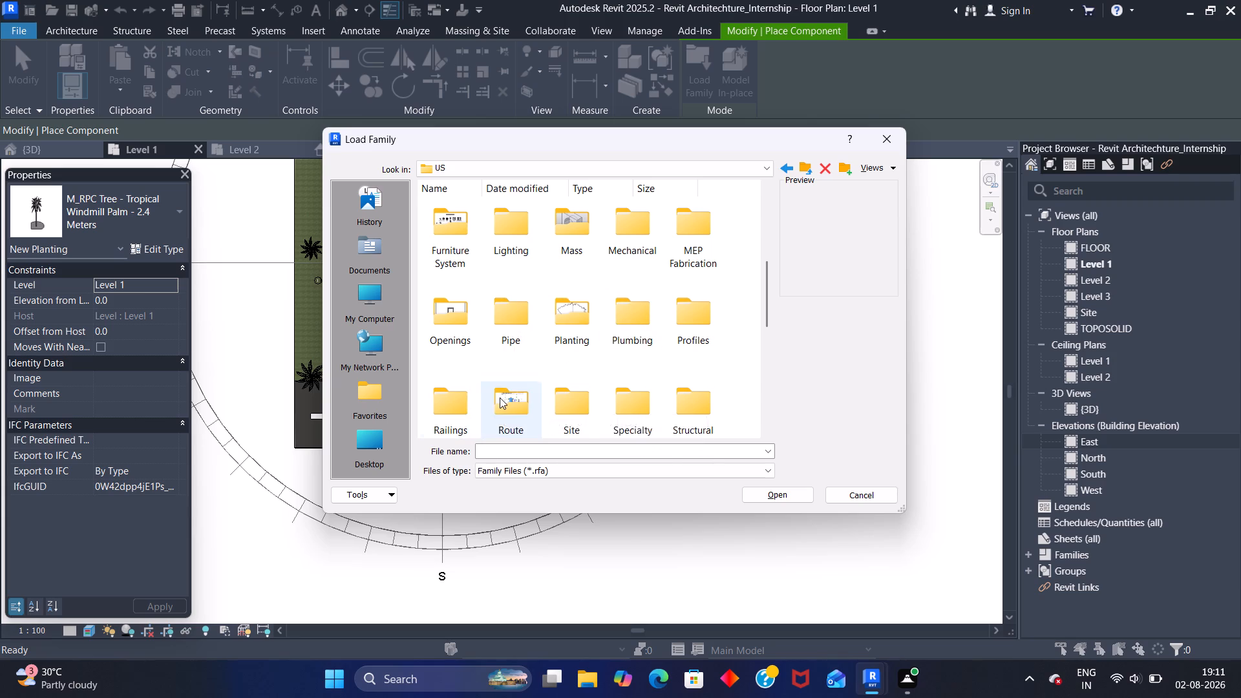
scroll(500, 397, "down", 1)
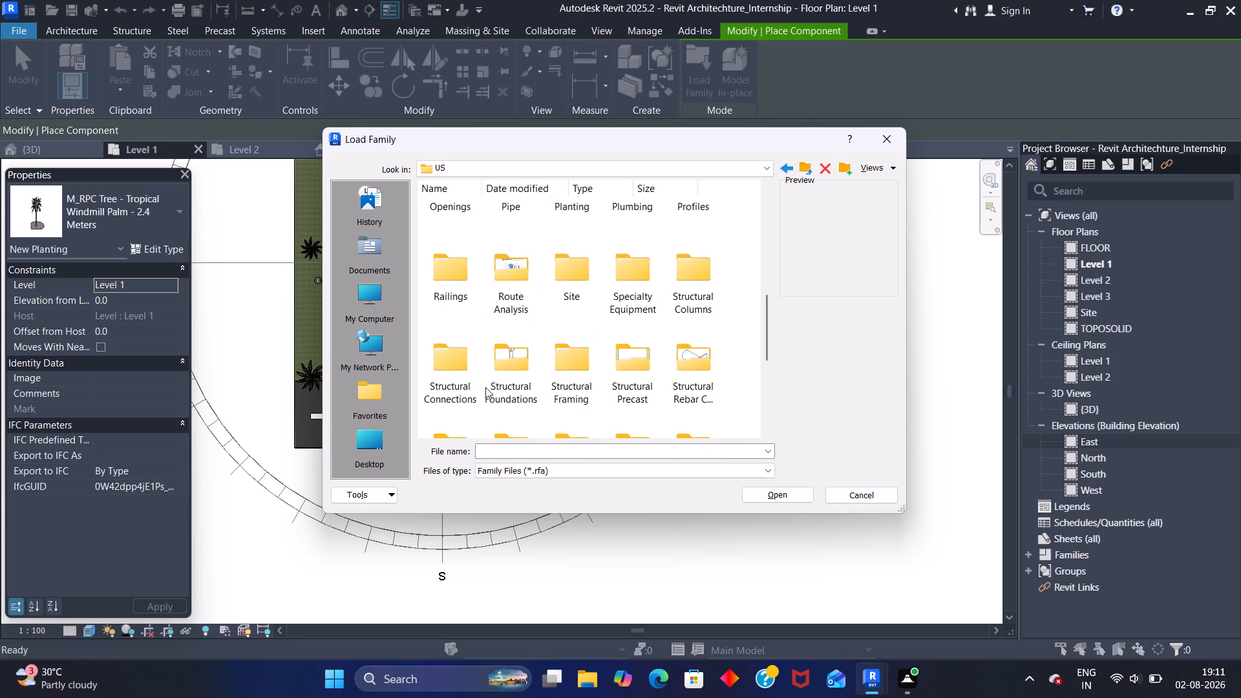
scroll(654, 376, "down", 1)
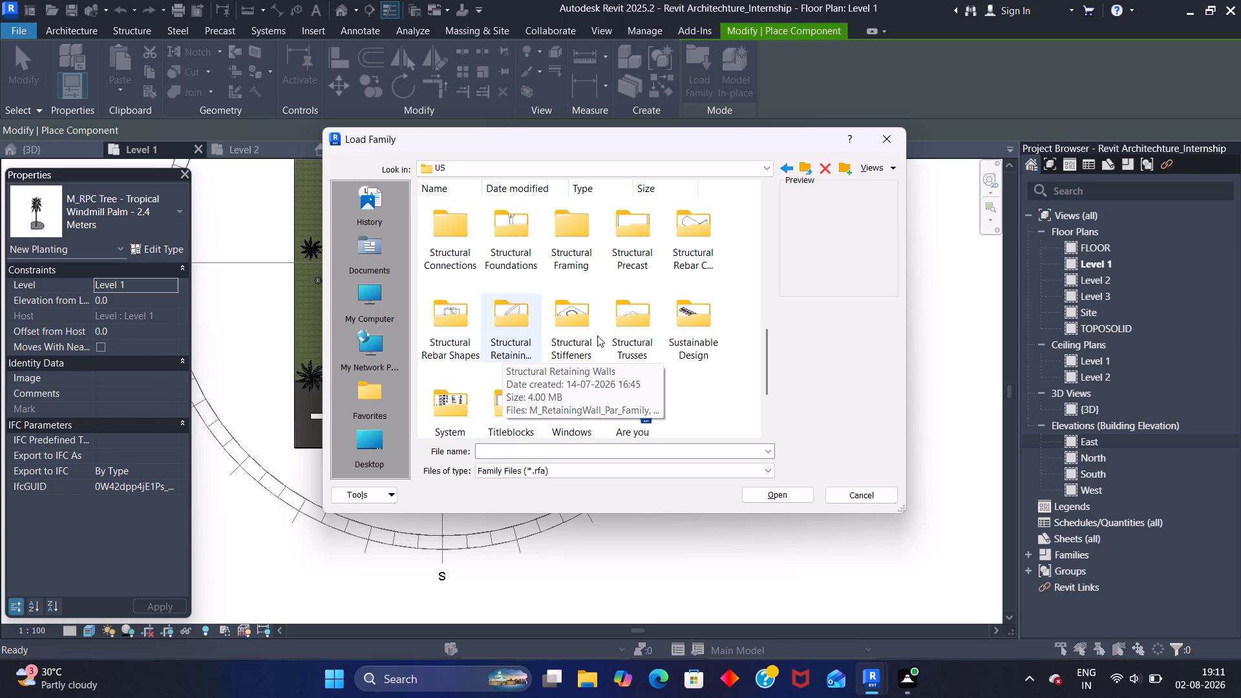
scroll(490, 424, "down", 1)
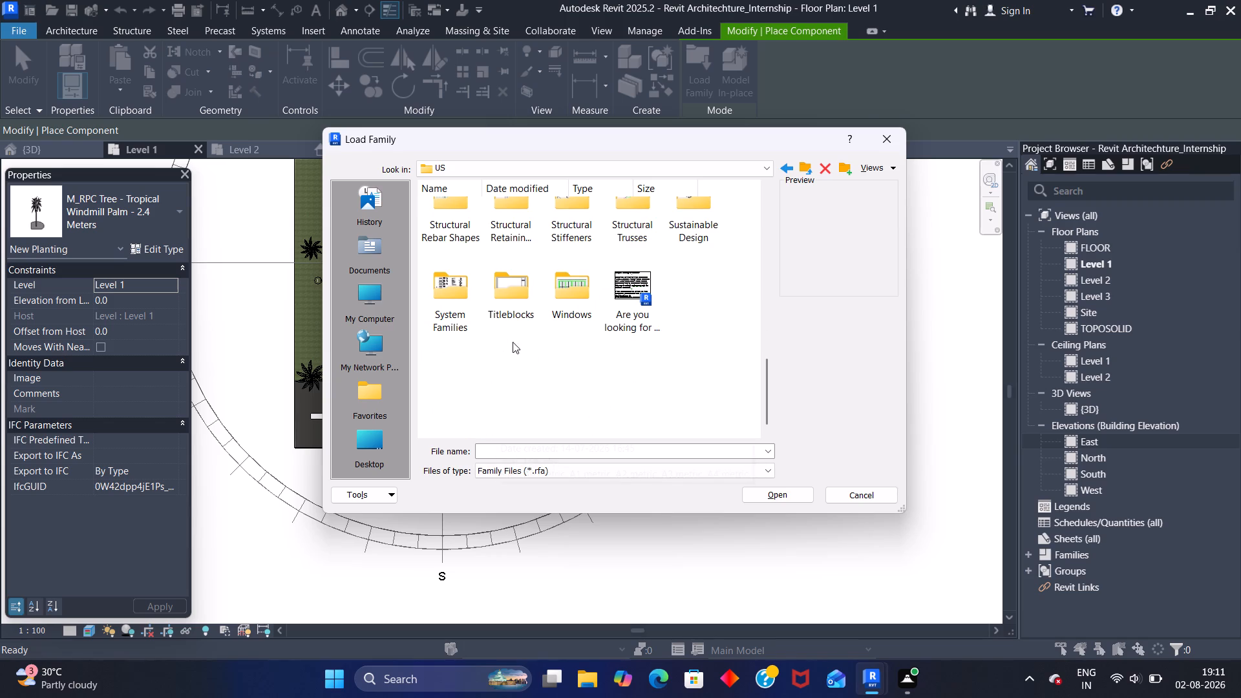
scroll(577, 306, "up", 15)
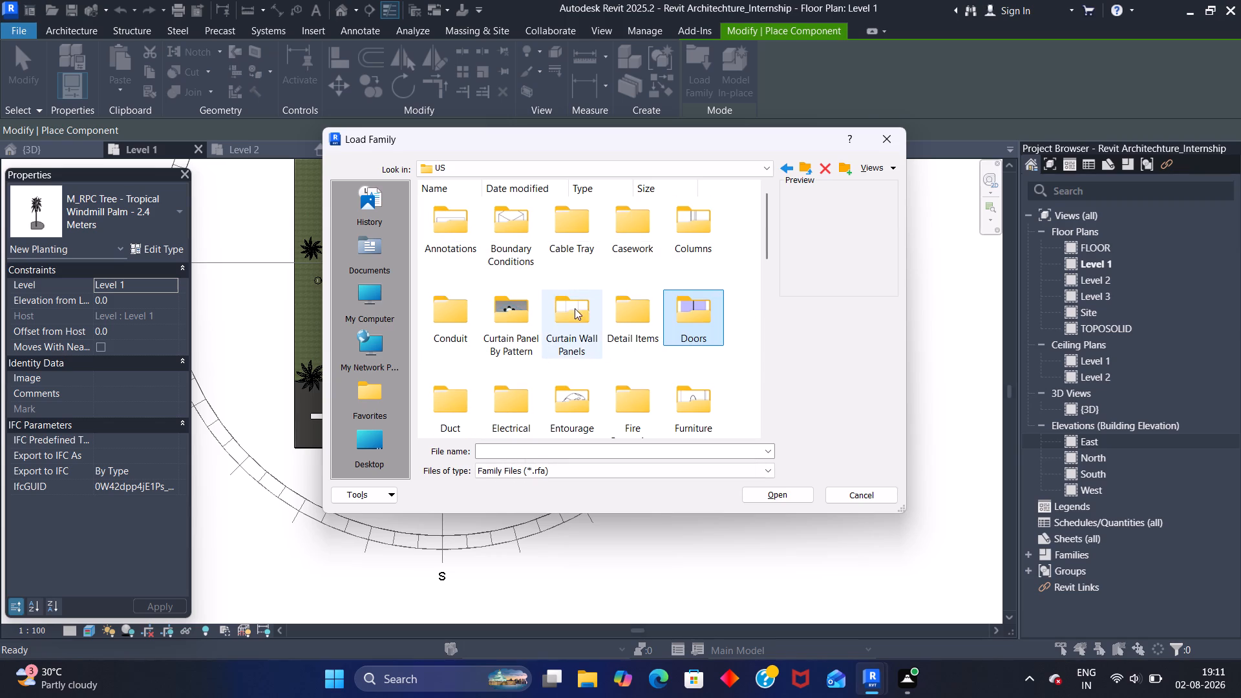
scroll(577, 248, "up", 5)
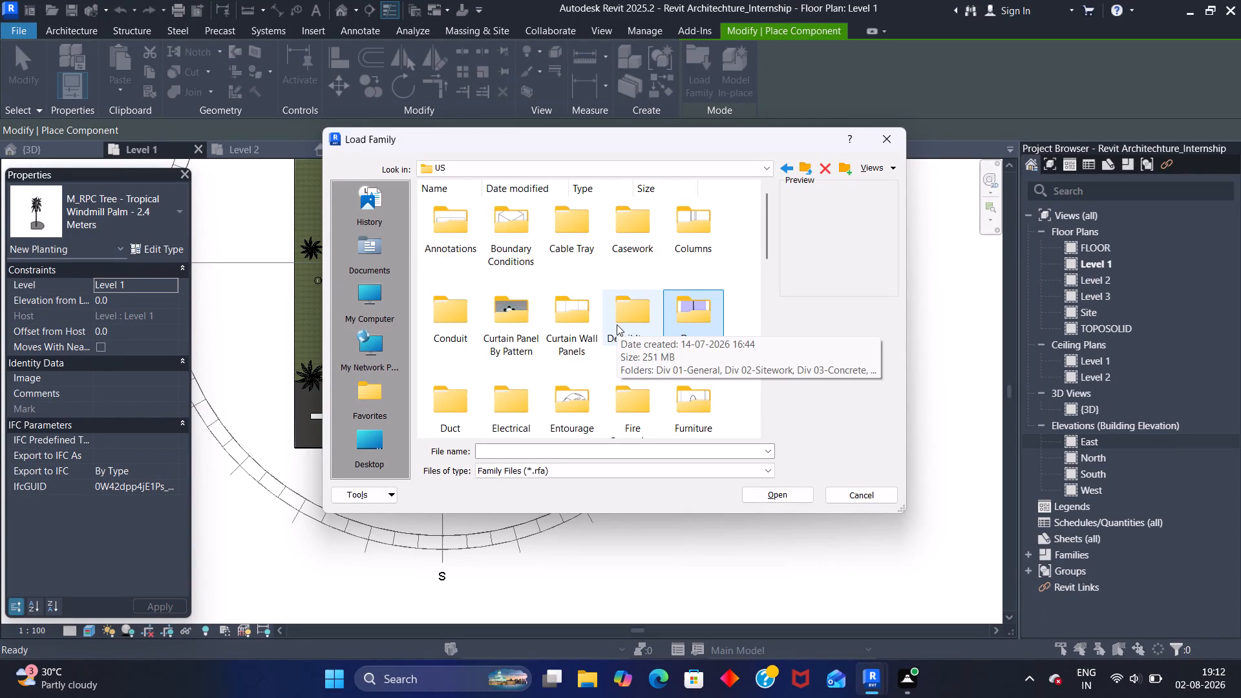
Preview the Pinned and Variable families in the Boundary Conditions folder, then return to the US library folder.
left_click(531, 245)
left_click(536, 240)
left_click_drag(536, 237, 536, 231)
triple_click(527, 229)
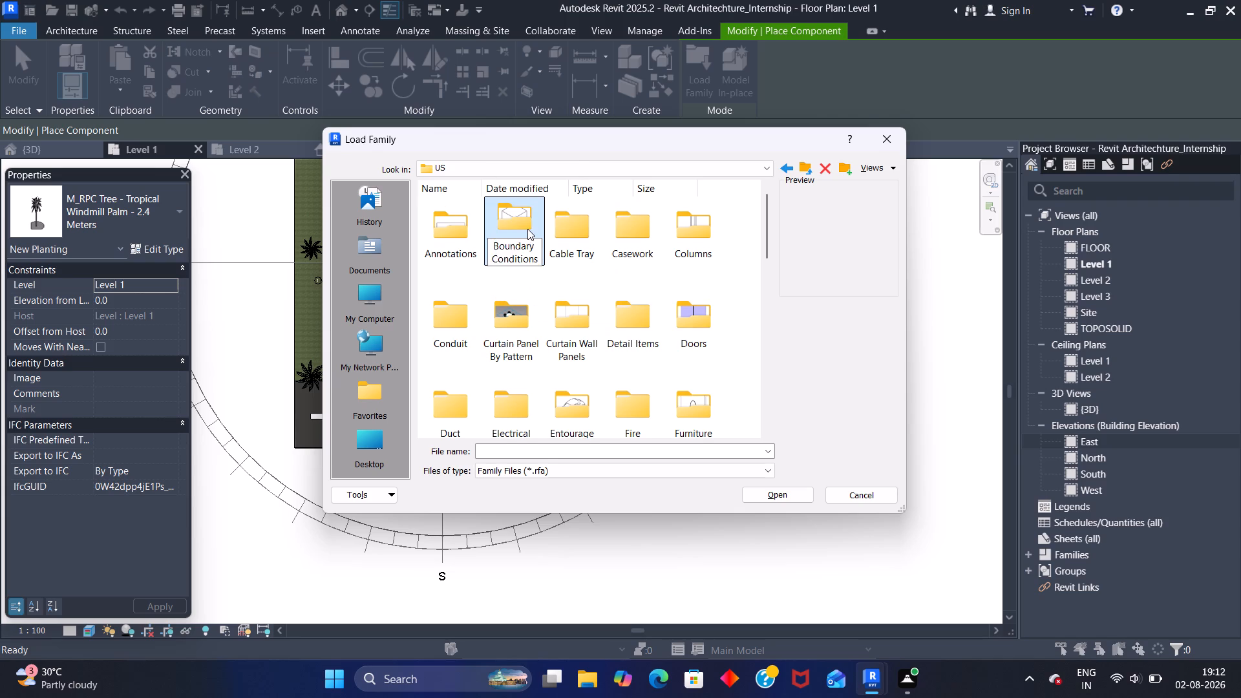
left_click(524, 225)
left_click_drag(524, 222, 523, 217)
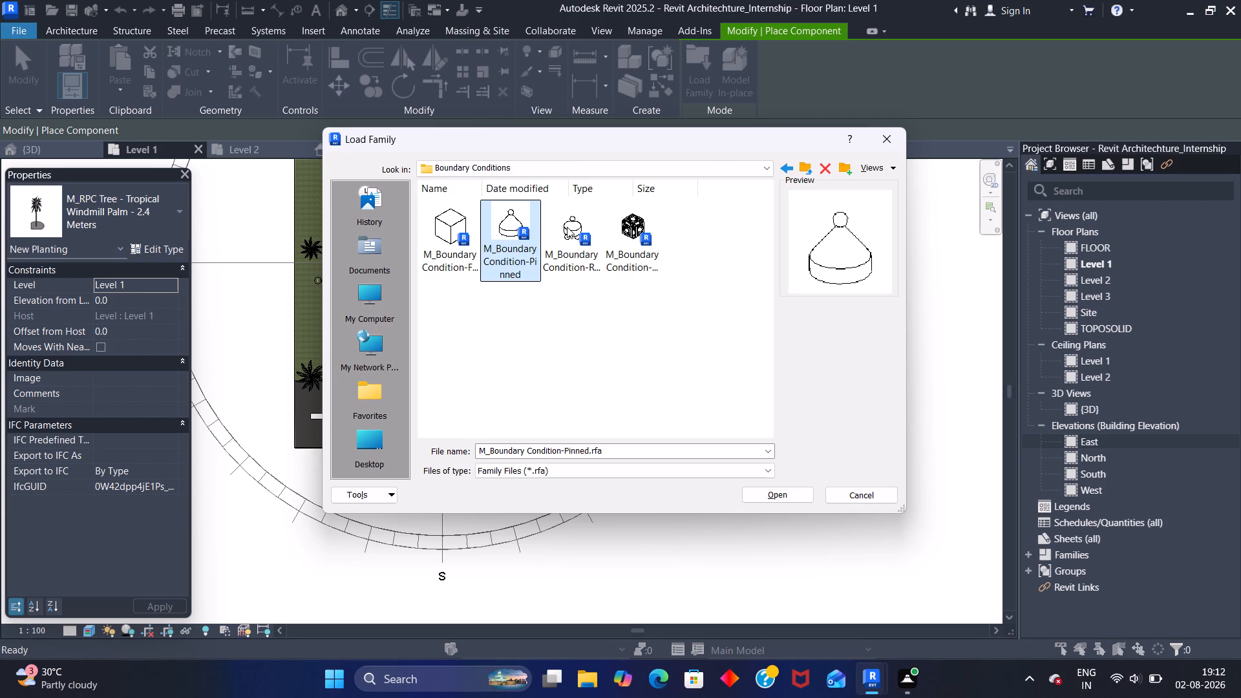
left_click(620, 217)
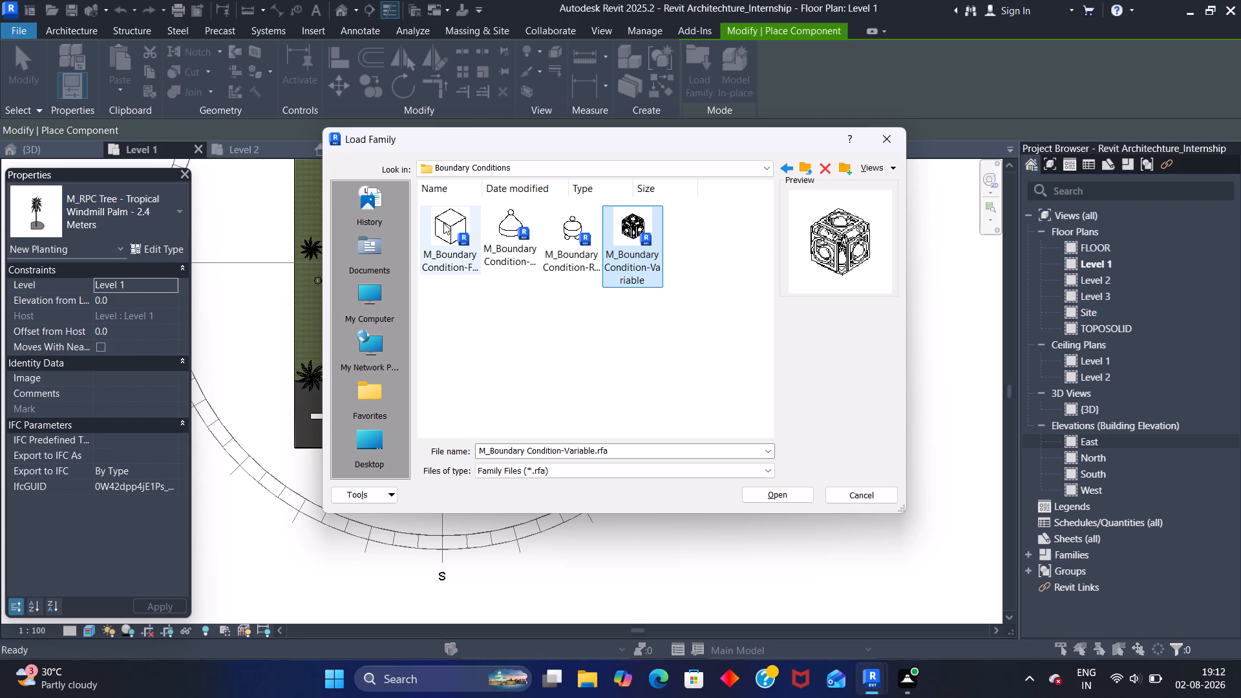
left_click(781, 175)
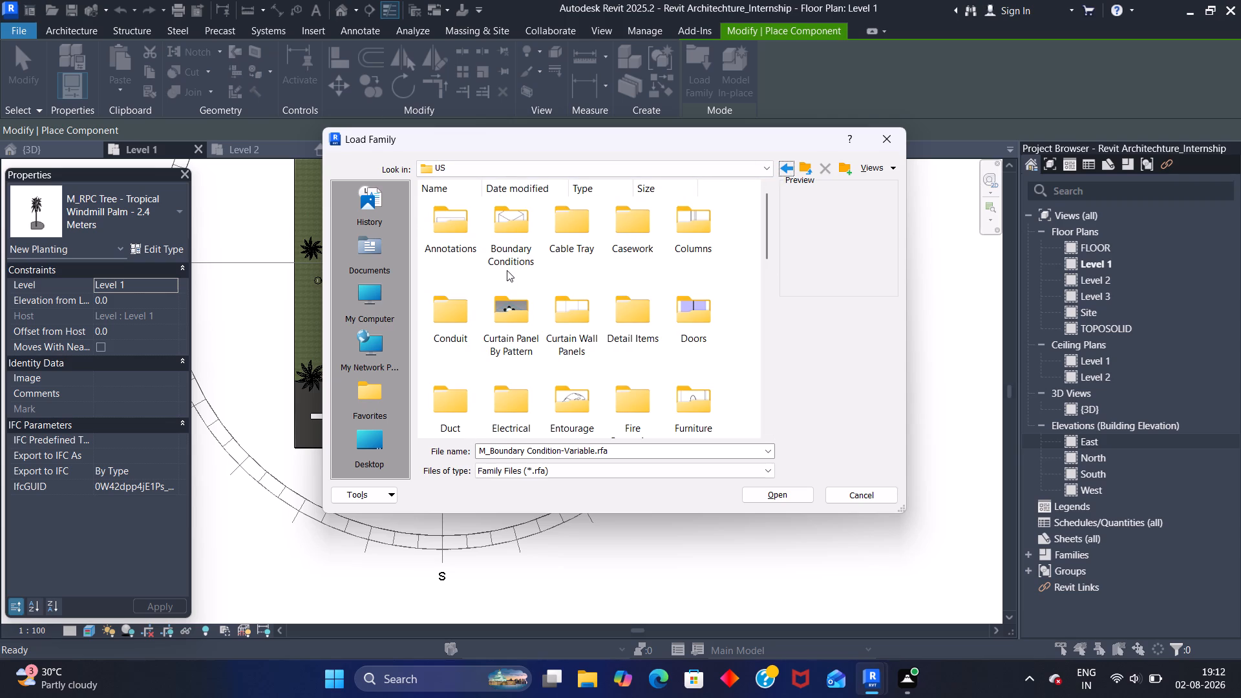
Look through the Mass folder of the US library for a suitable component, then return to the US folder.
scroll(506, 310, "down", 1)
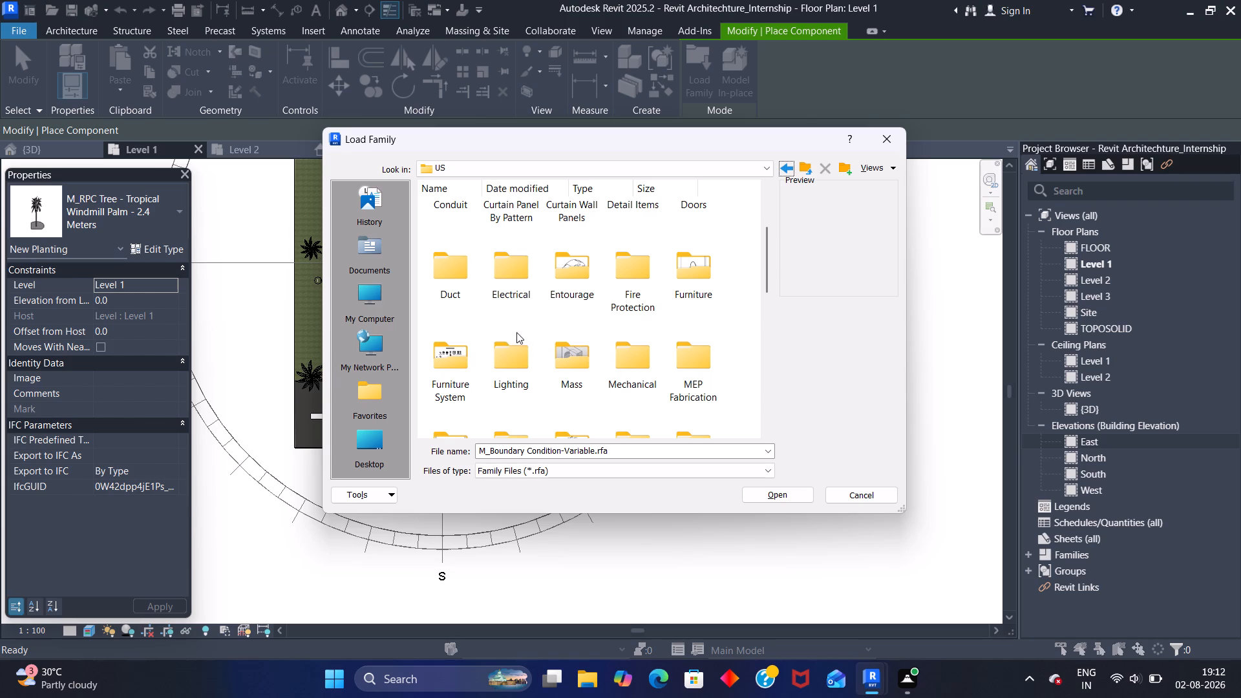
double_click(551, 366)
scroll(529, 263, "down", 2)
left_click(785, 169)
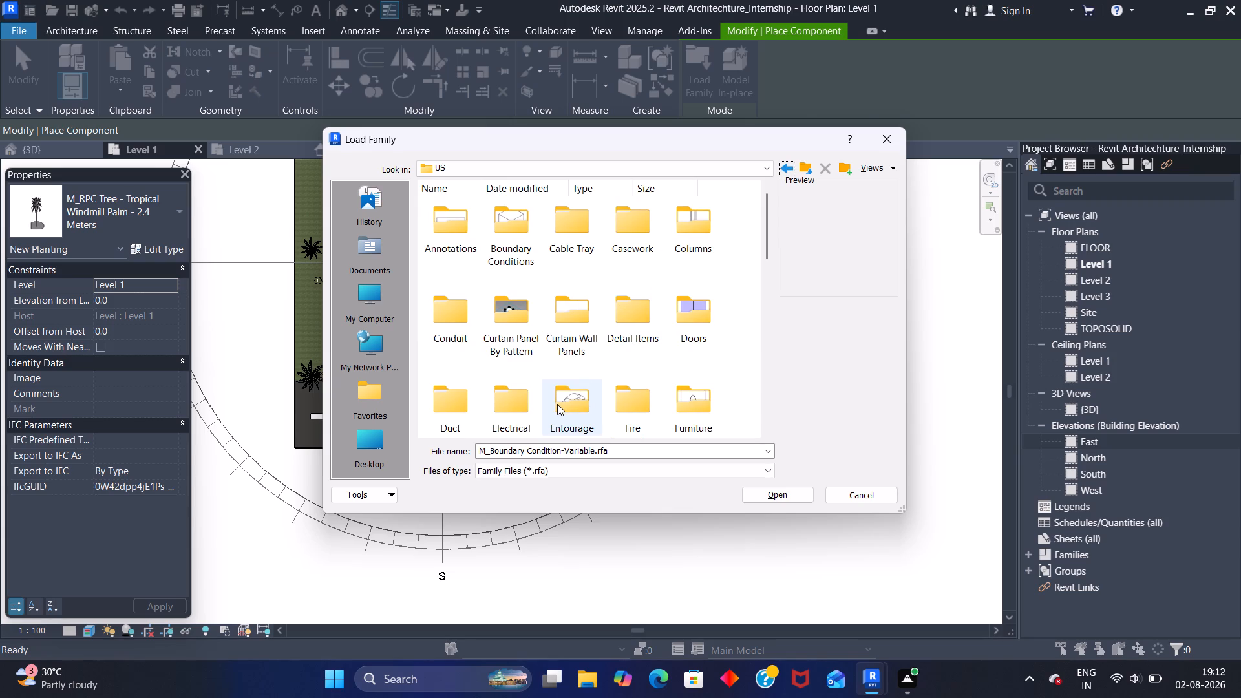
Check Fire Protection's Accessories, Sprinklers and Cabinets folders, preview the fully recessed, hosted dry pendent sprinkler, and return to the US folder.
double_click(622, 402)
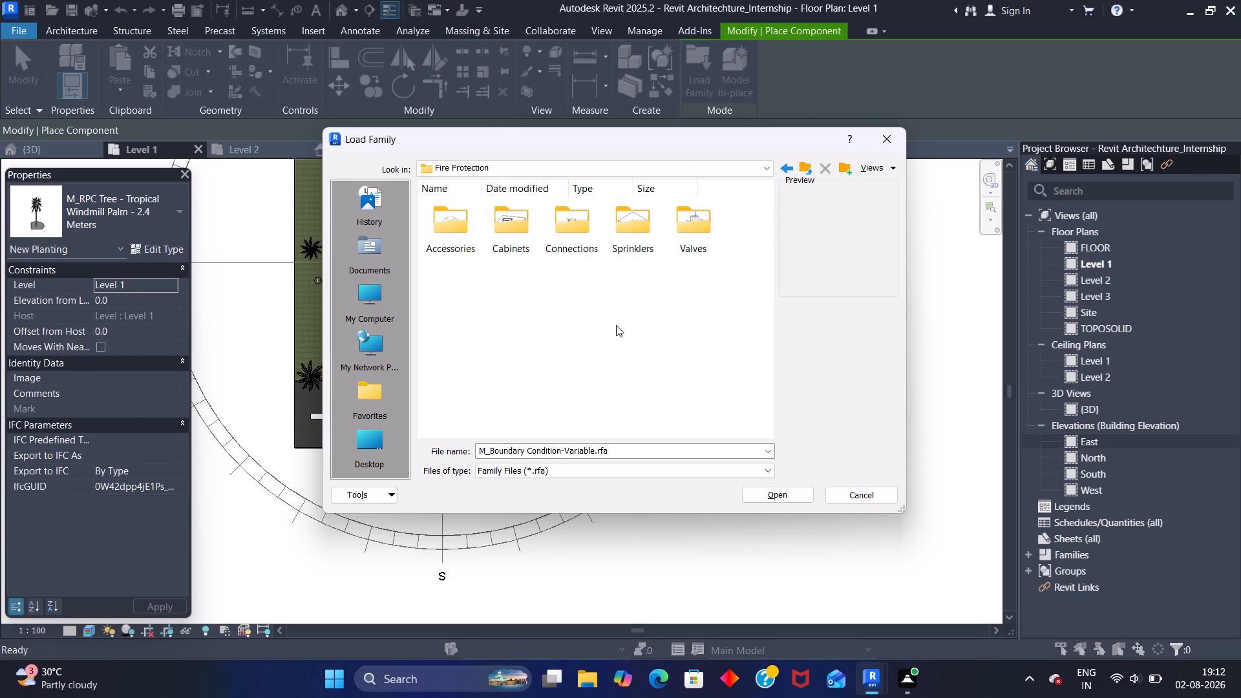
double_click(451, 216)
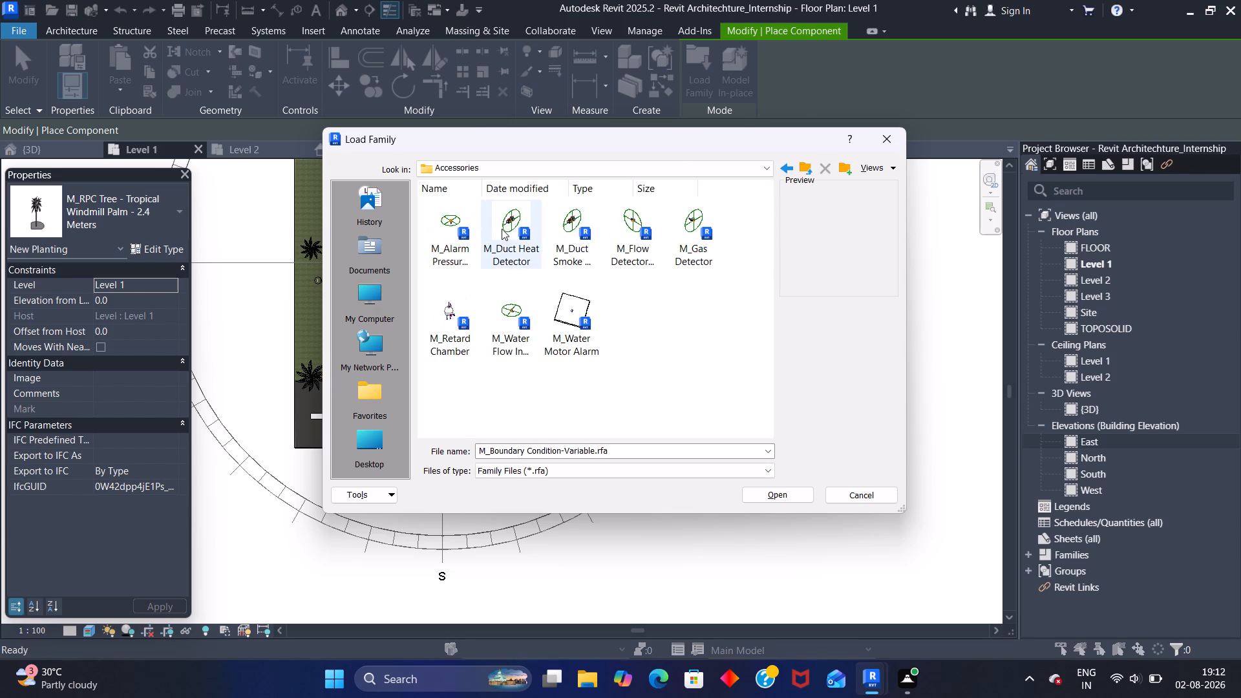
left_click(785, 168)
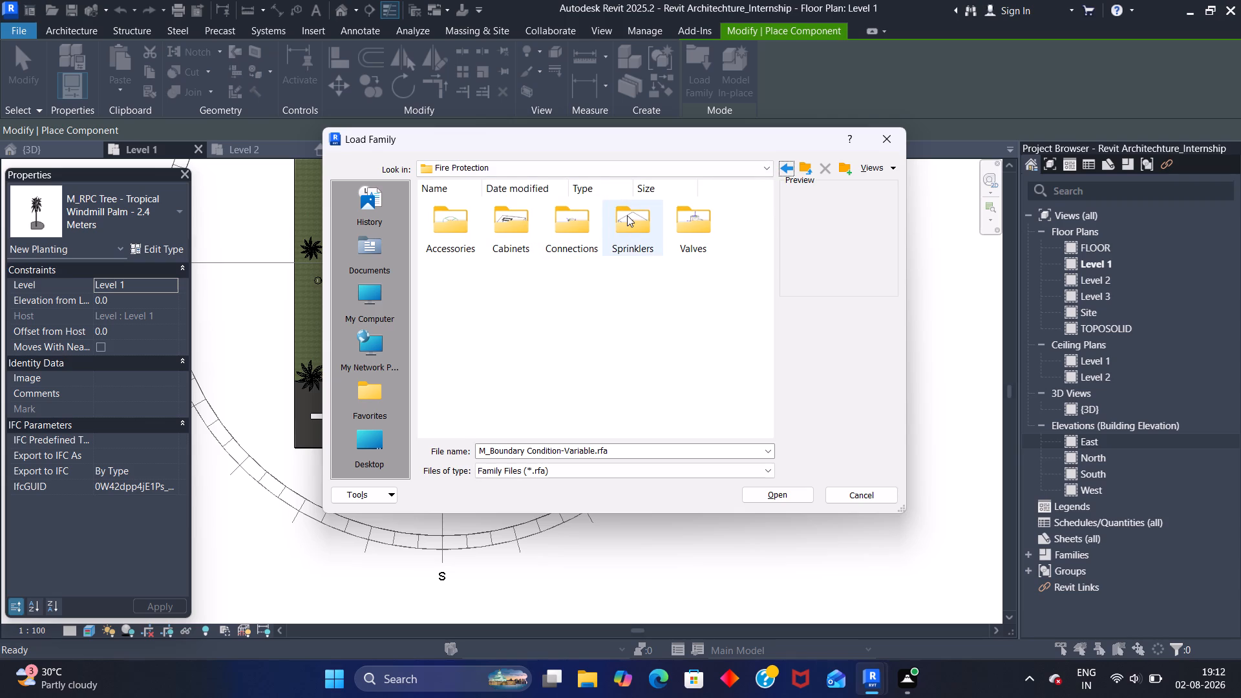
double_click(633, 215)
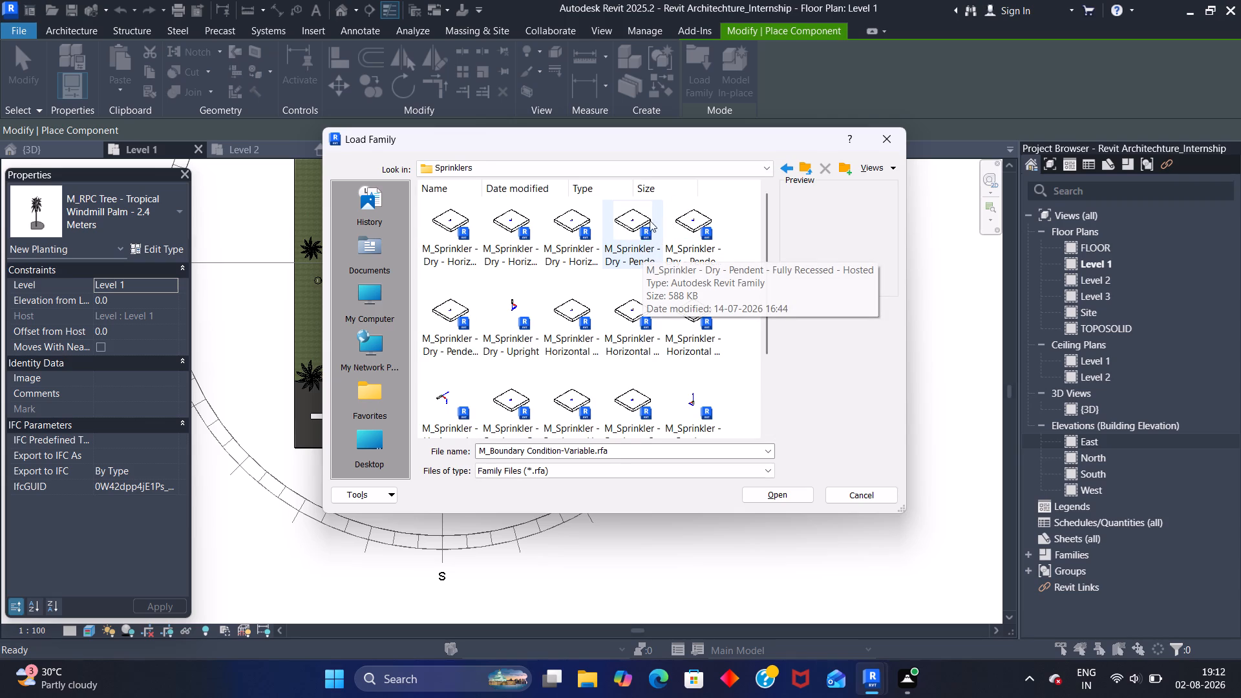
left_click(630, 227)
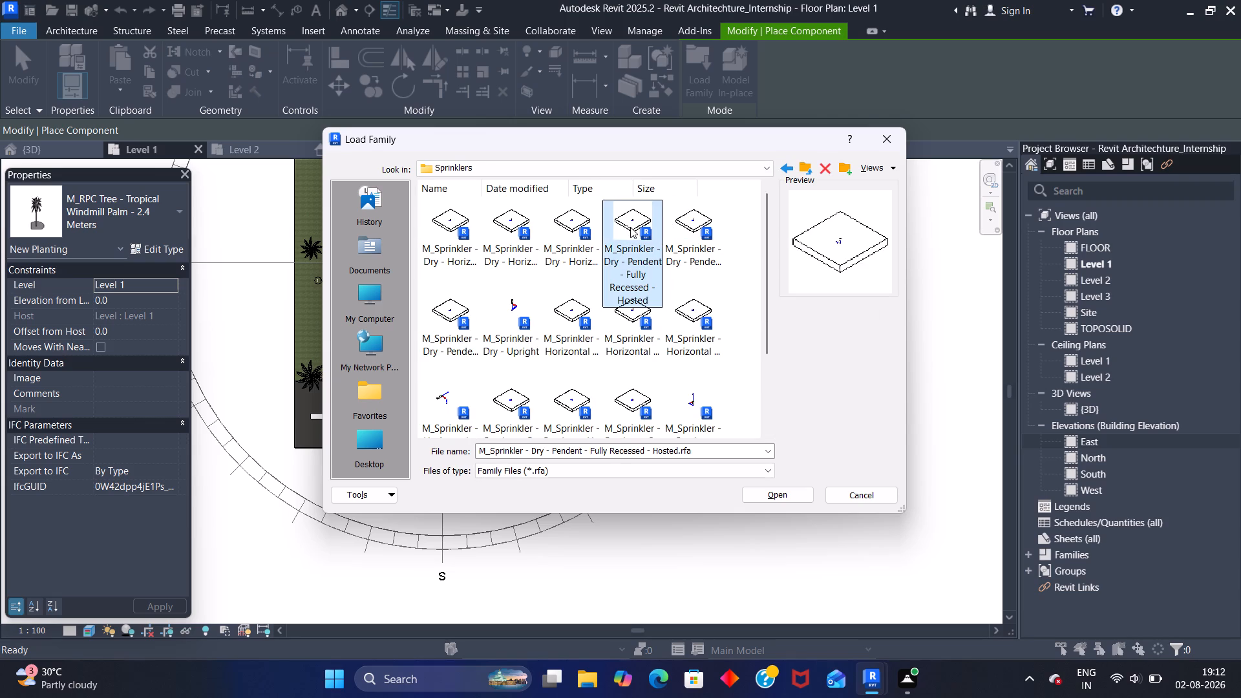
left_click(783, 169)
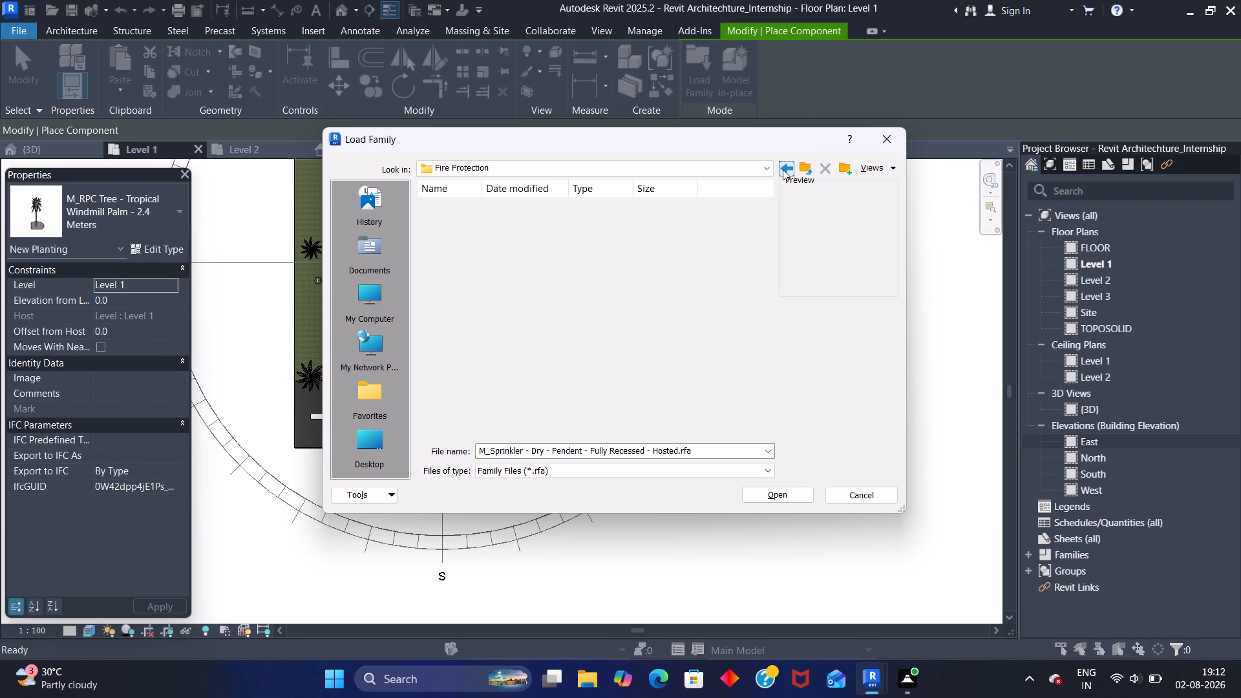
double_click(531, 218)
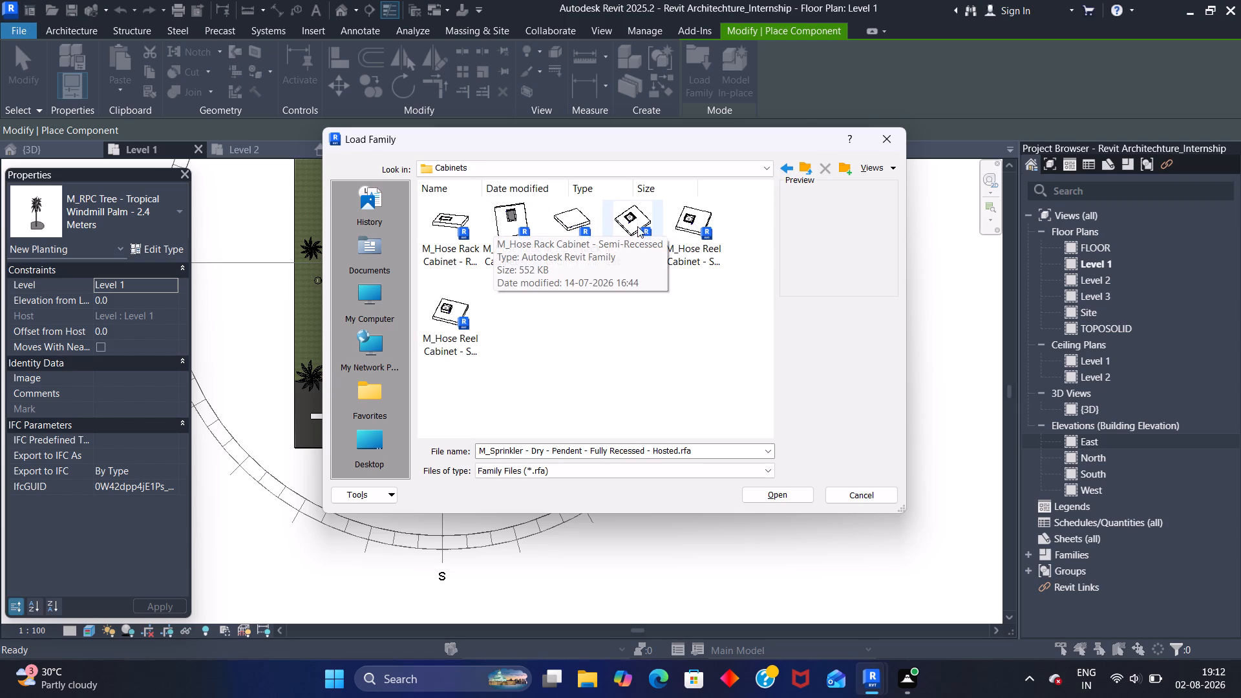
left_click(788, 169)
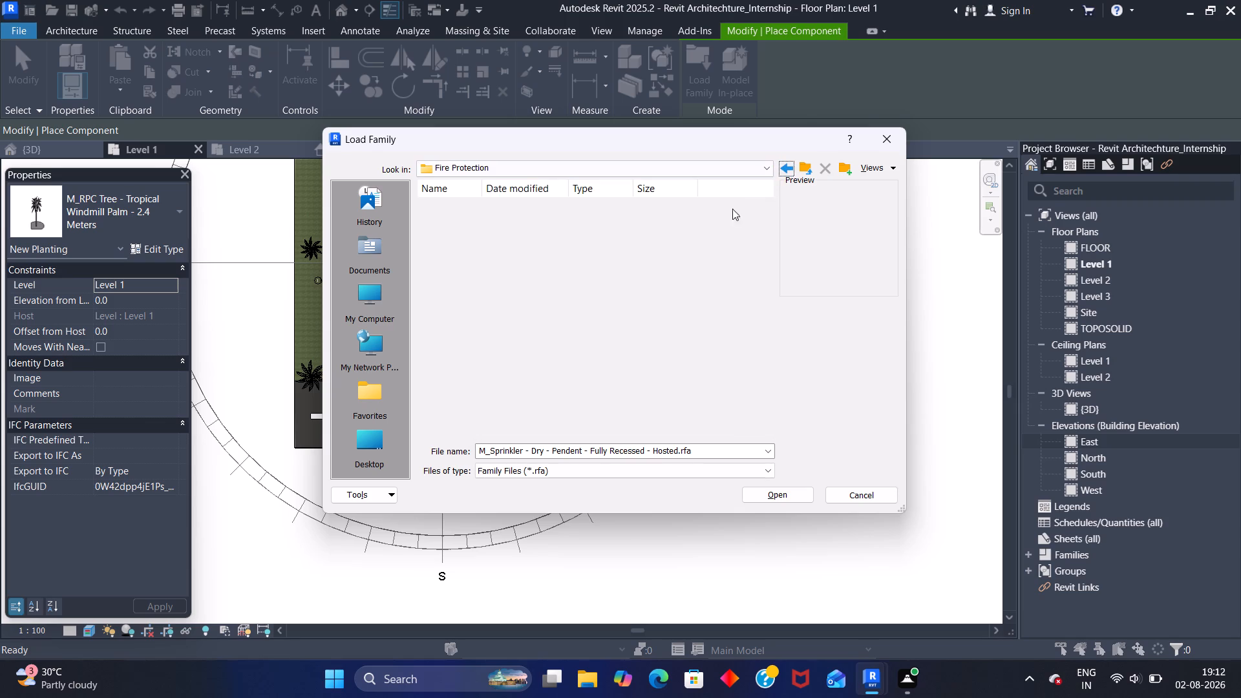
left_click(787, 173)
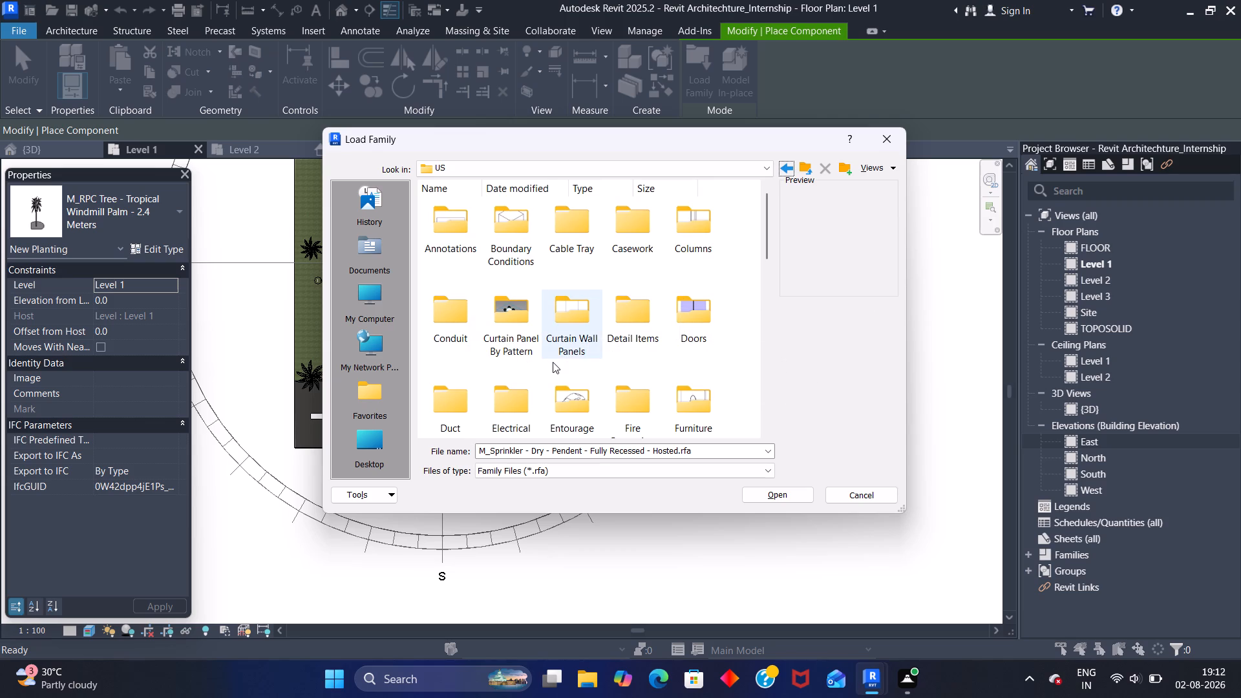
Look into the Dampers folder under Duct Accessories and go back out of the Duct folders.
triple_click(448, 404)
double_click(451, 231)
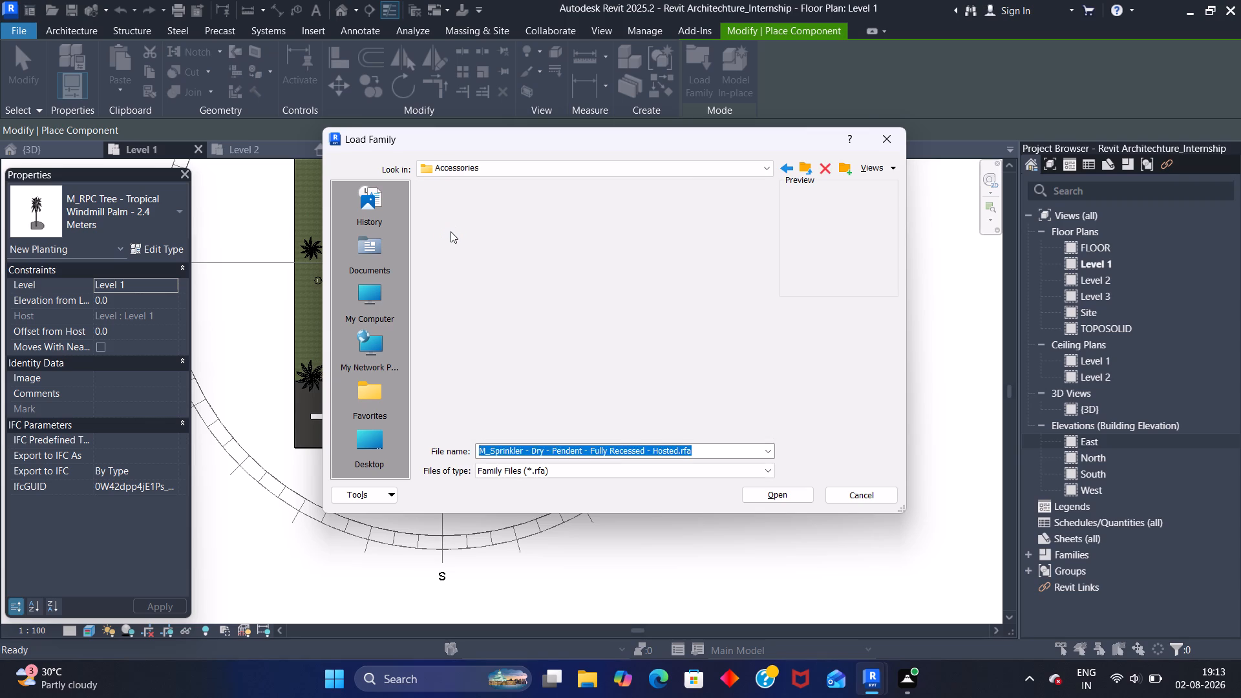
double_click(455, 228)
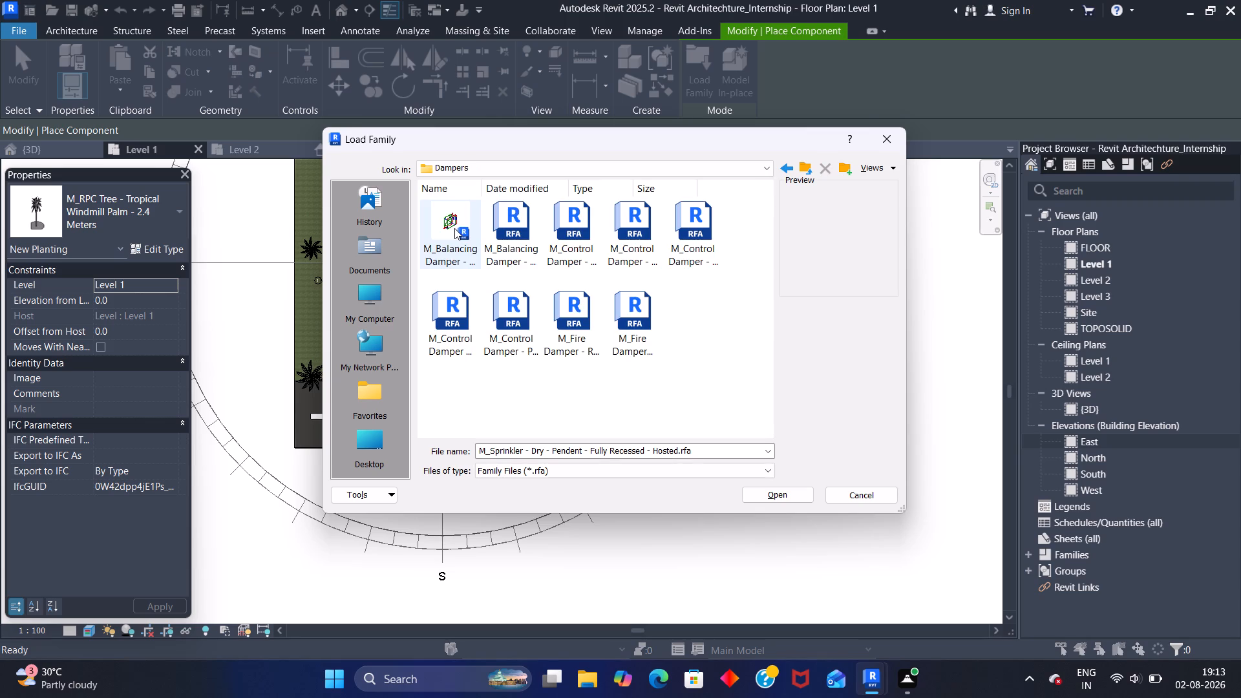
double_click(793, 173)
left_click(790, 171)
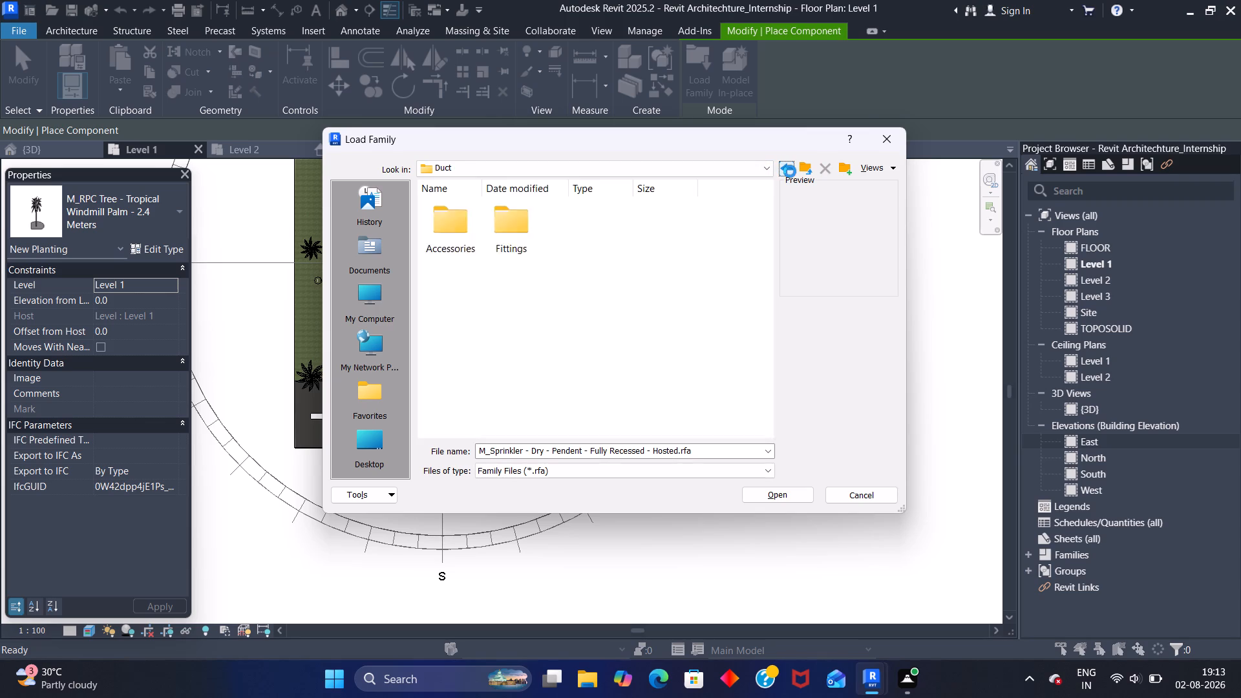
left_click(789, 172)
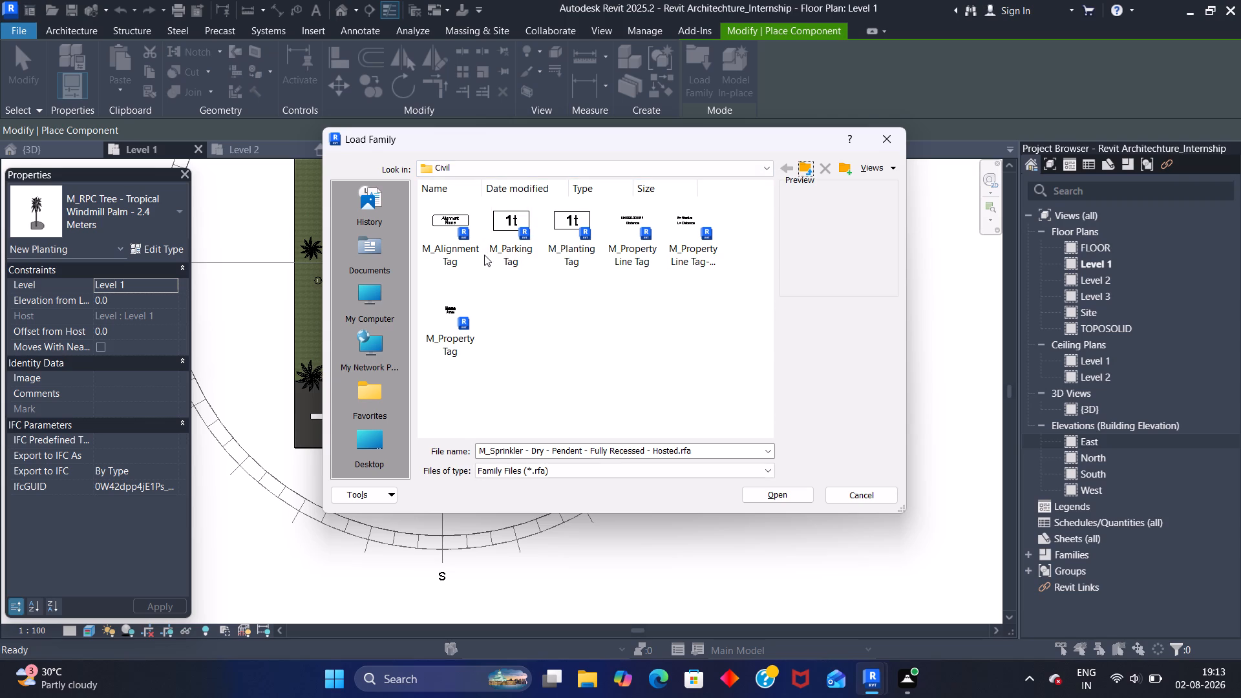
Return to the US library folder, go up to Libraries, and reopen the US folder through English.
left_click(773, 169)
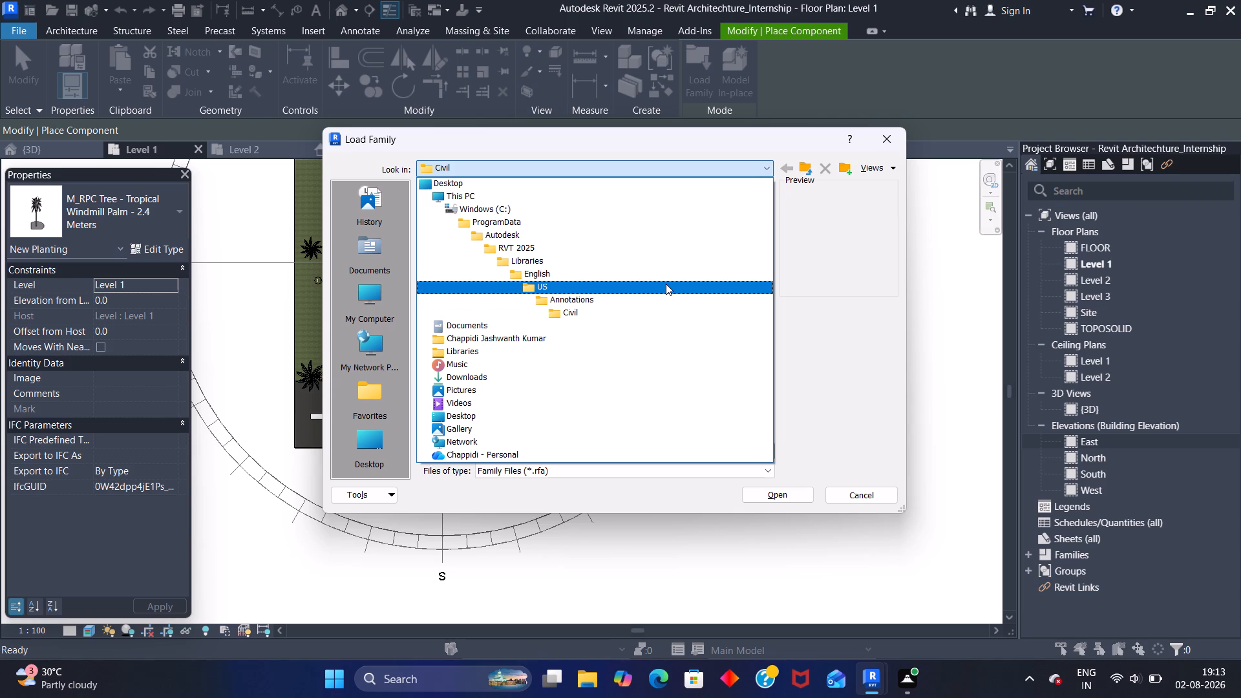
left_click(666, 284)
scroll(566, 249, "up", 1)
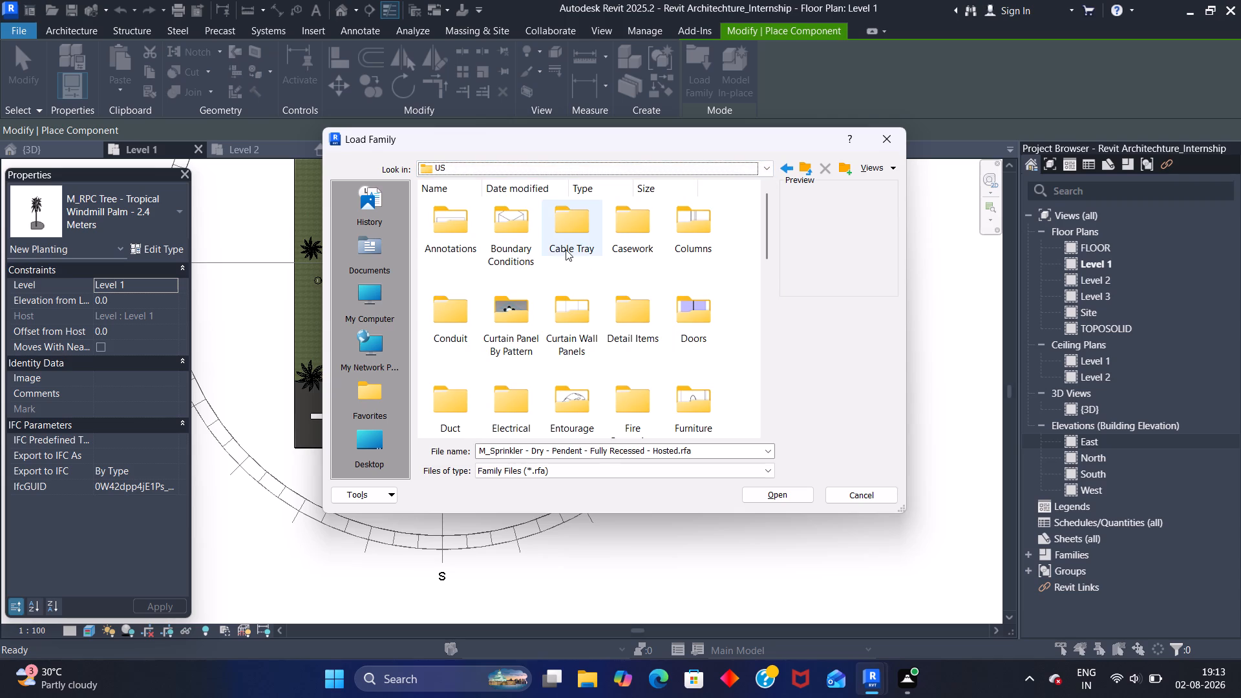
left_click(768, 171)
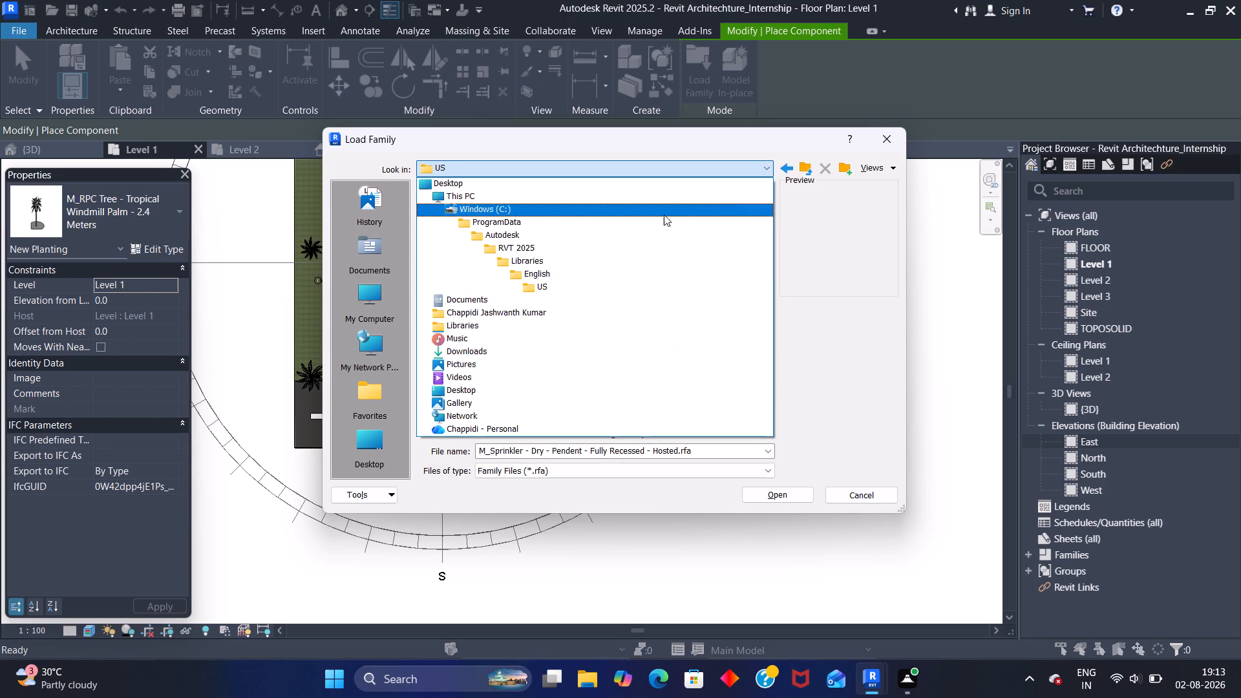
left_click(631, 257)
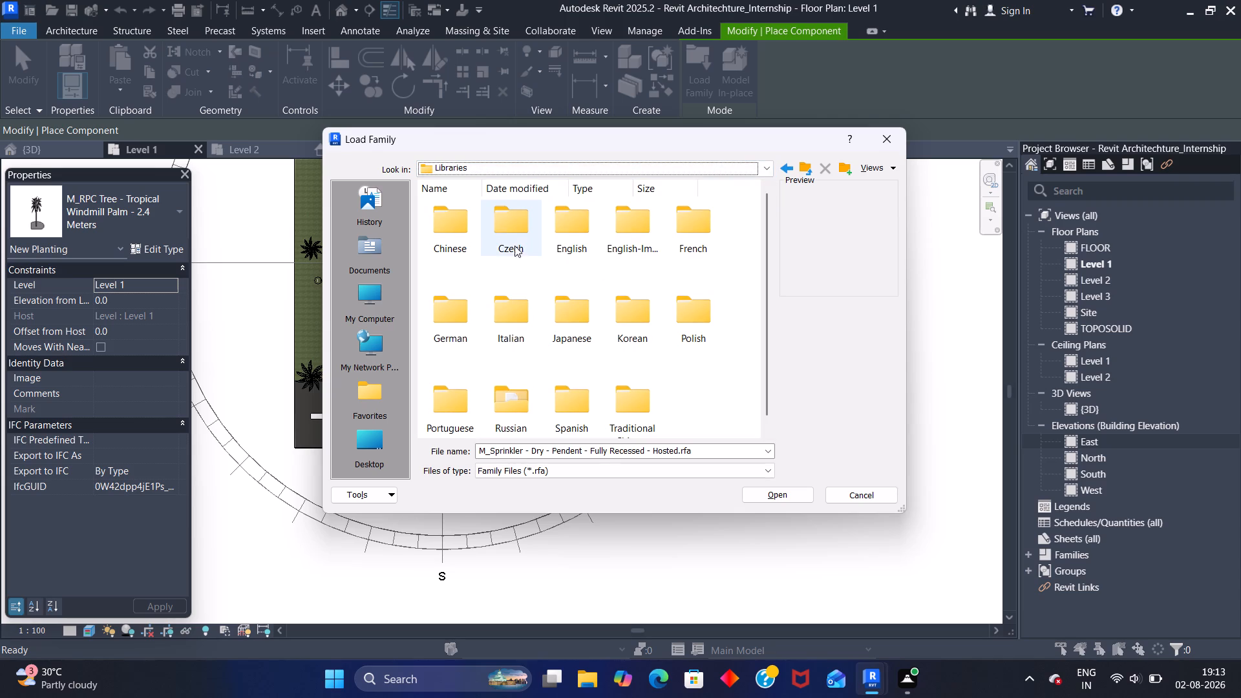
scroll(500, 237, "up", 1)
double_click(579, 234)
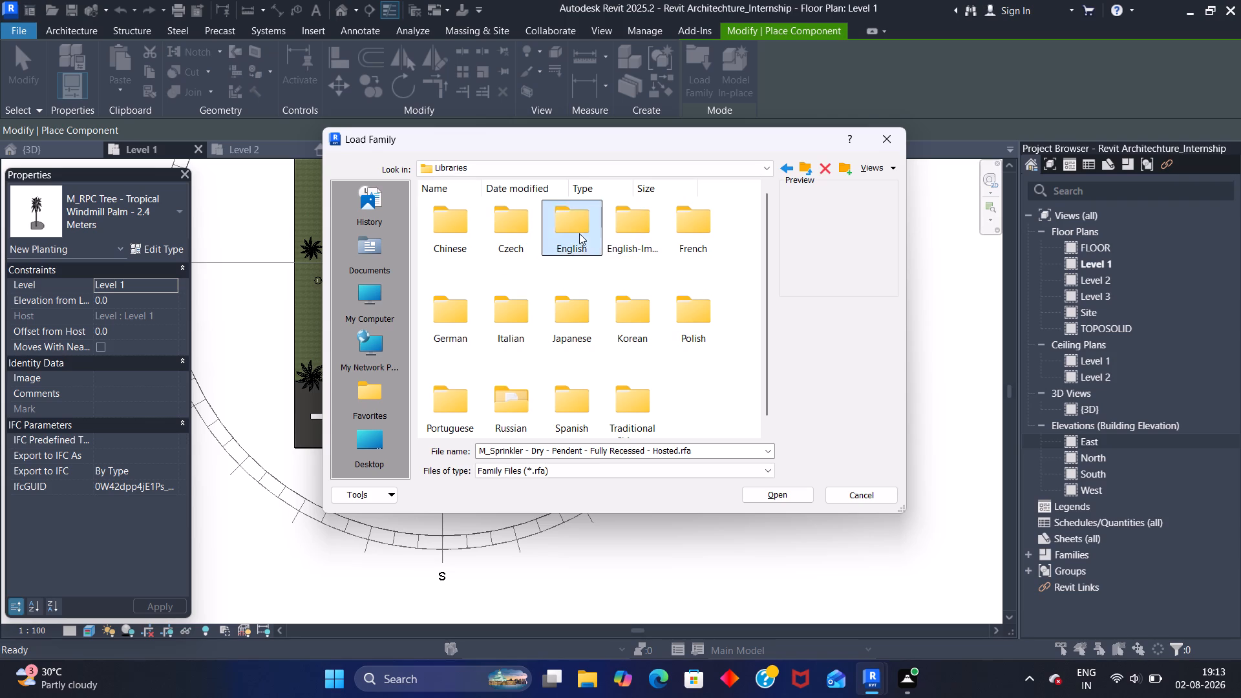
left_click_drag(459, 226, 458, 217)
left_click(457, 216)
double_click(457, 215)
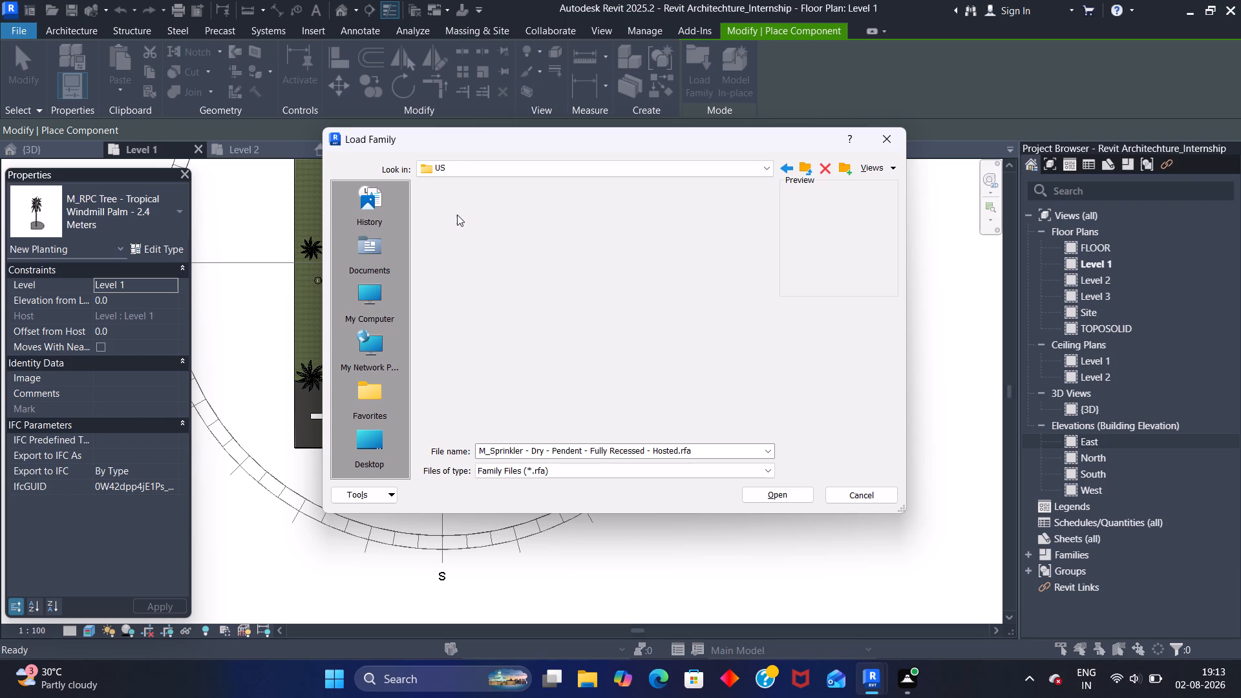
Look through the US library's category folders once more, then leave family loading and component placement without choosing a family or saving.
scroll(510, 226, "up", 2)
scroll(518, 241, "down", 3)
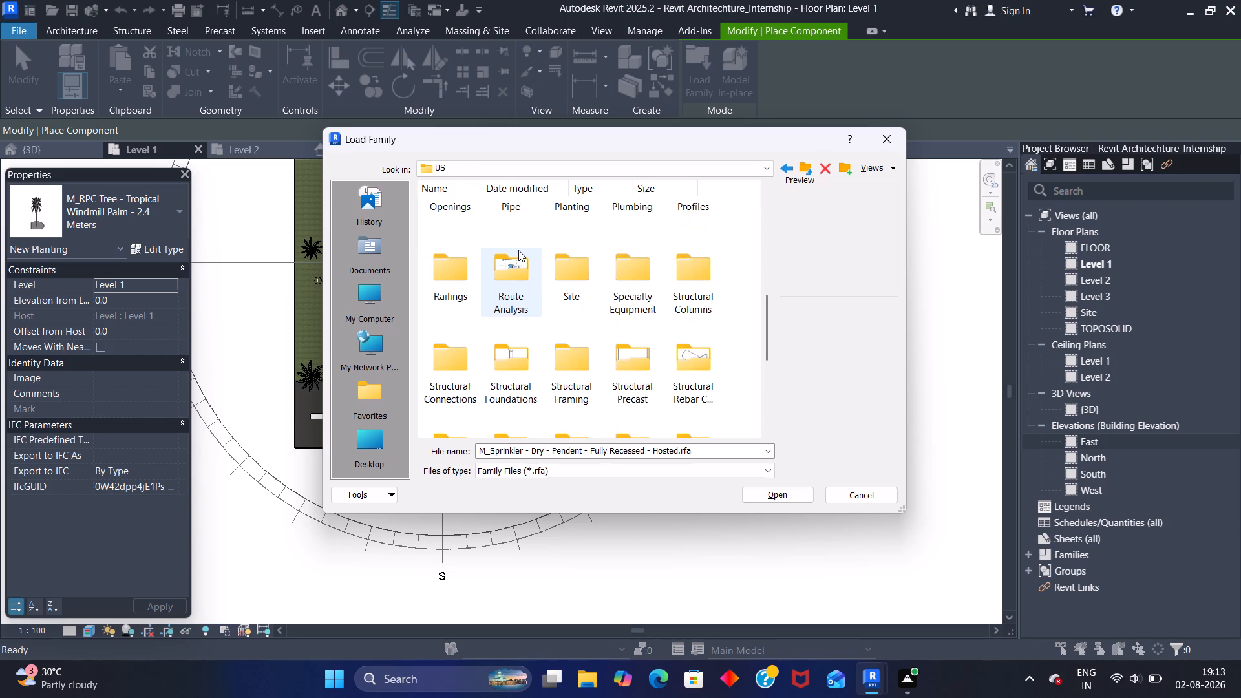
scroll(518, 250, "up", 2)
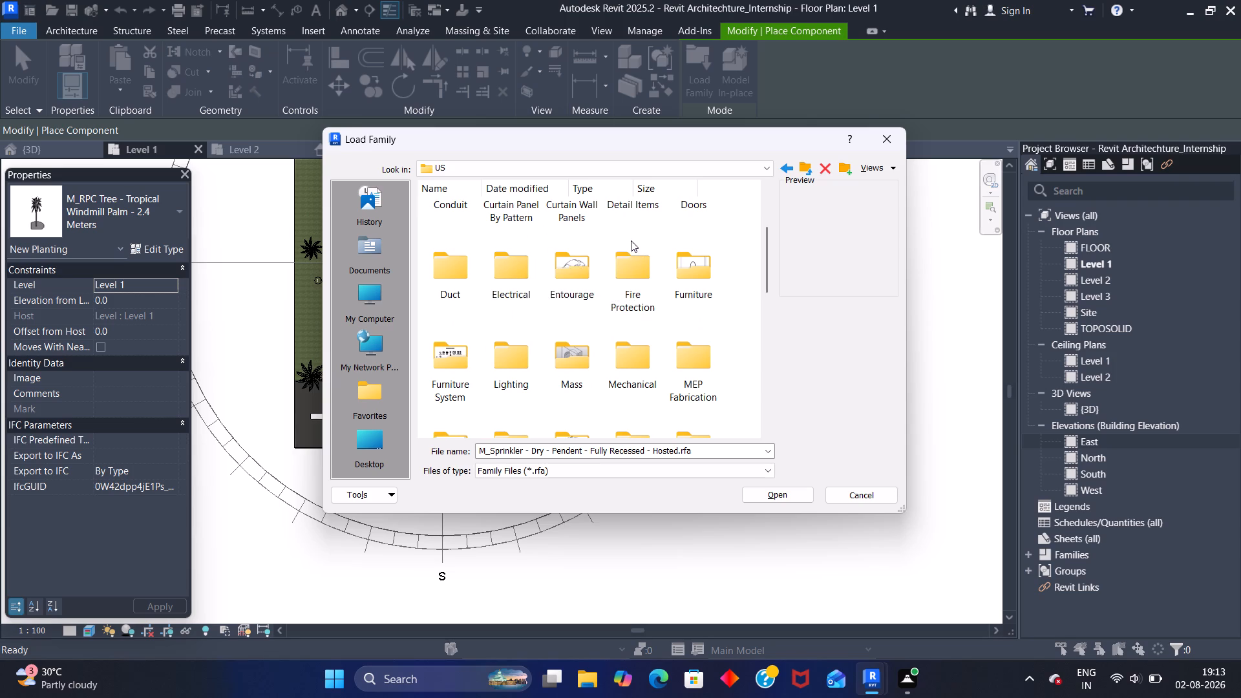
scroll(602, 348, "down", 1)
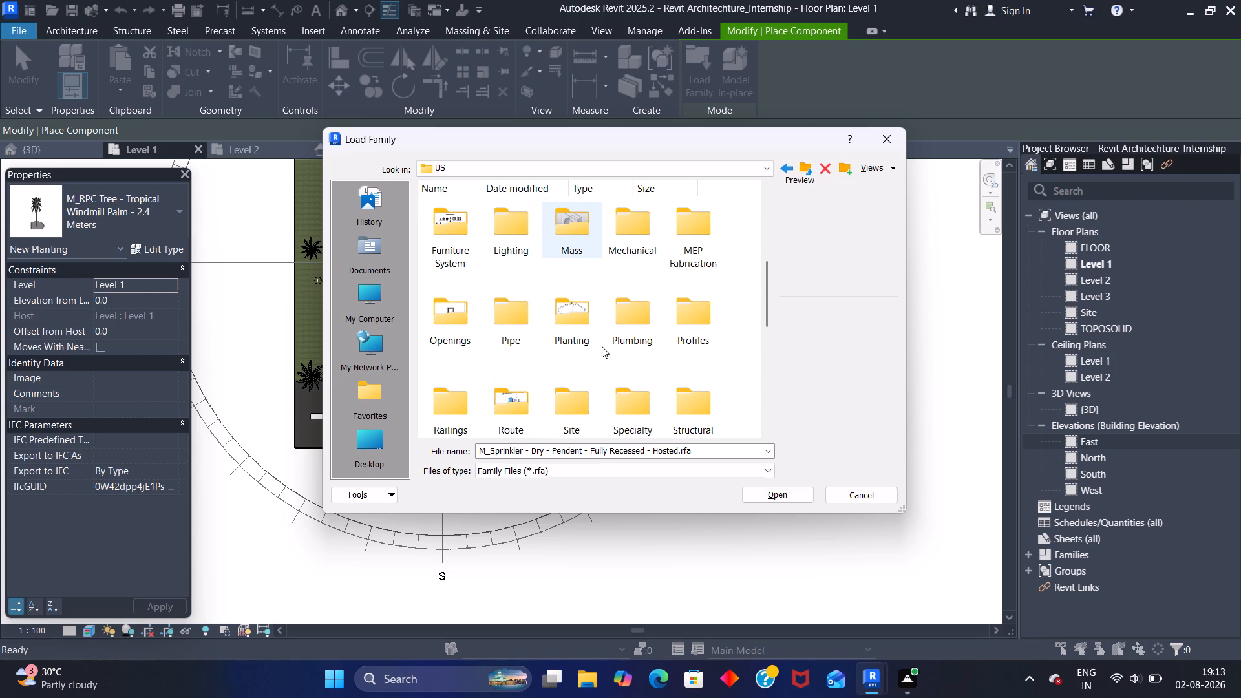
scroll(602, 346, "down", 1)
triple_click(784, 164)
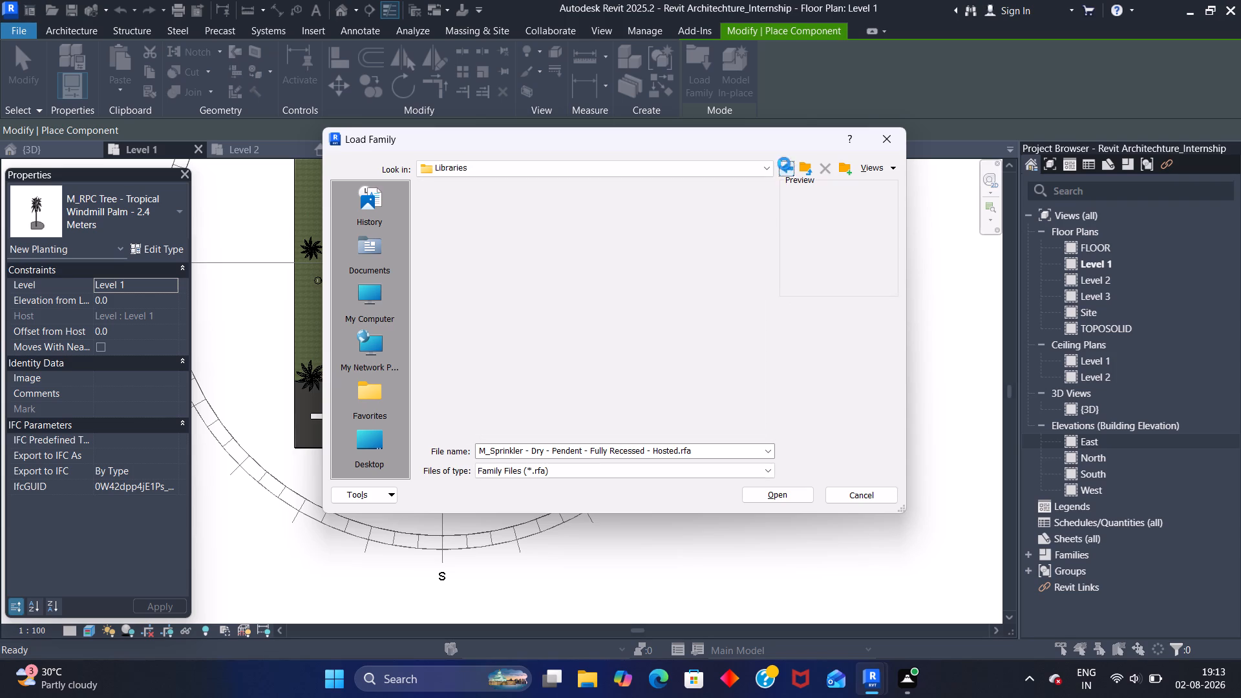
triple_click(784, 164)
left_click(886, 142)
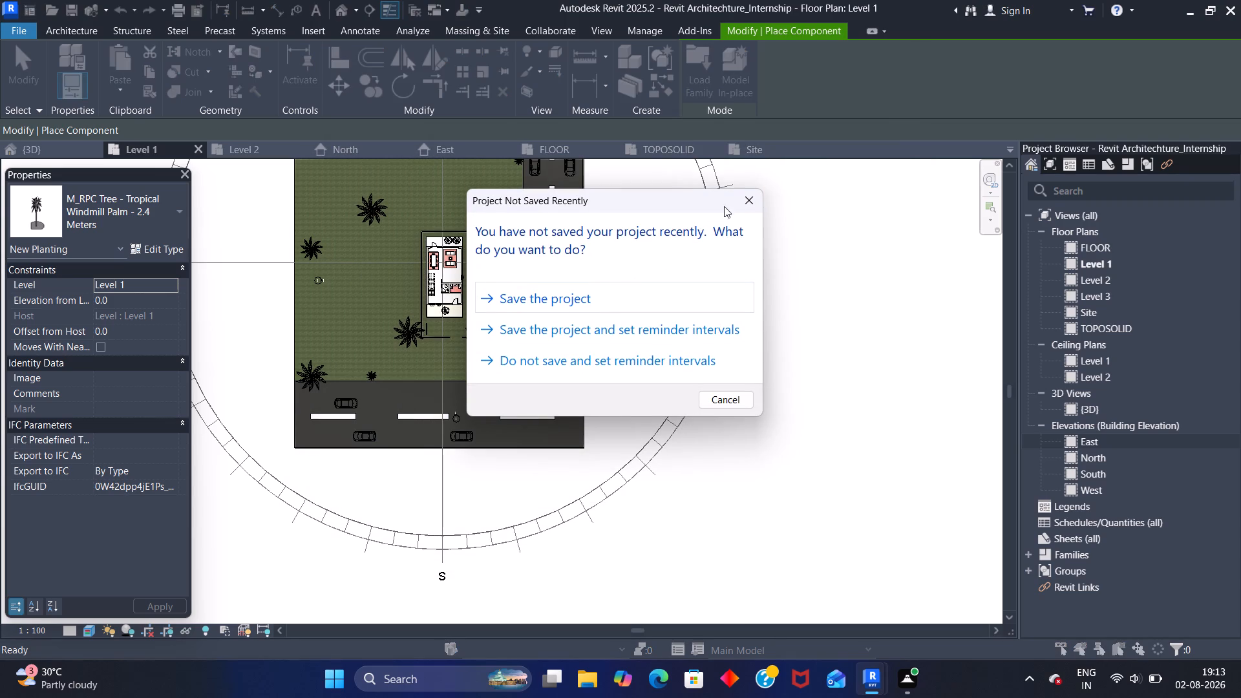
left_click(741, 201)
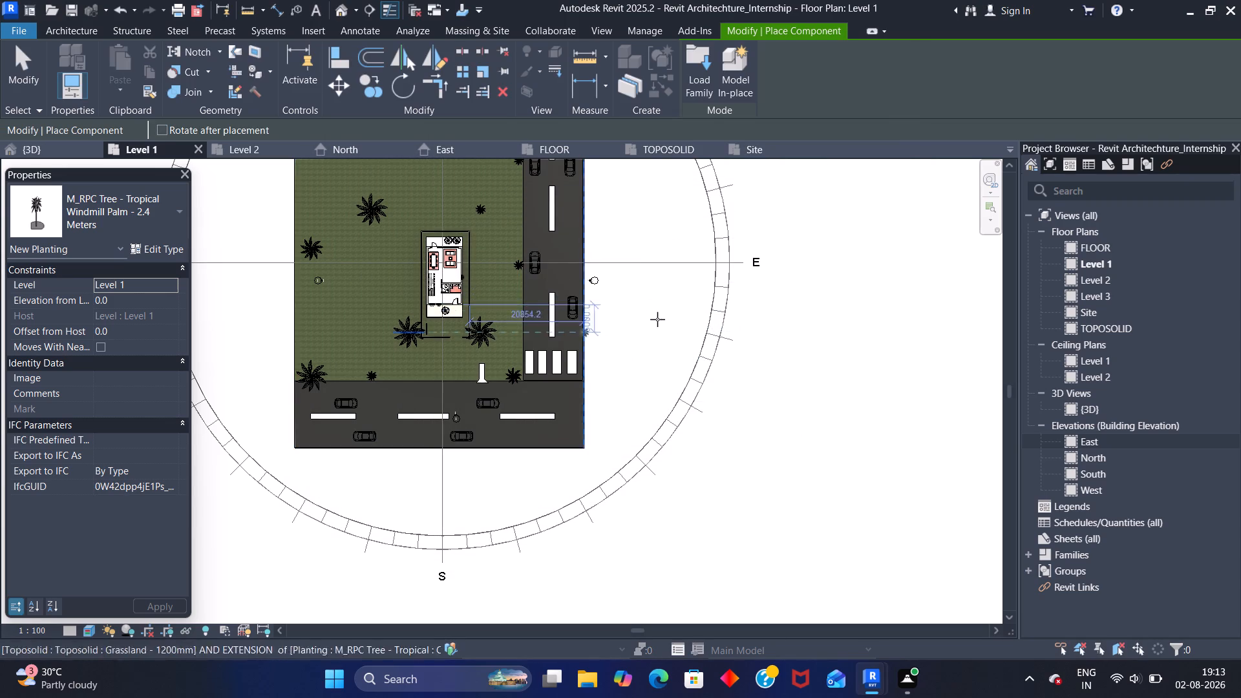
key("Escape")
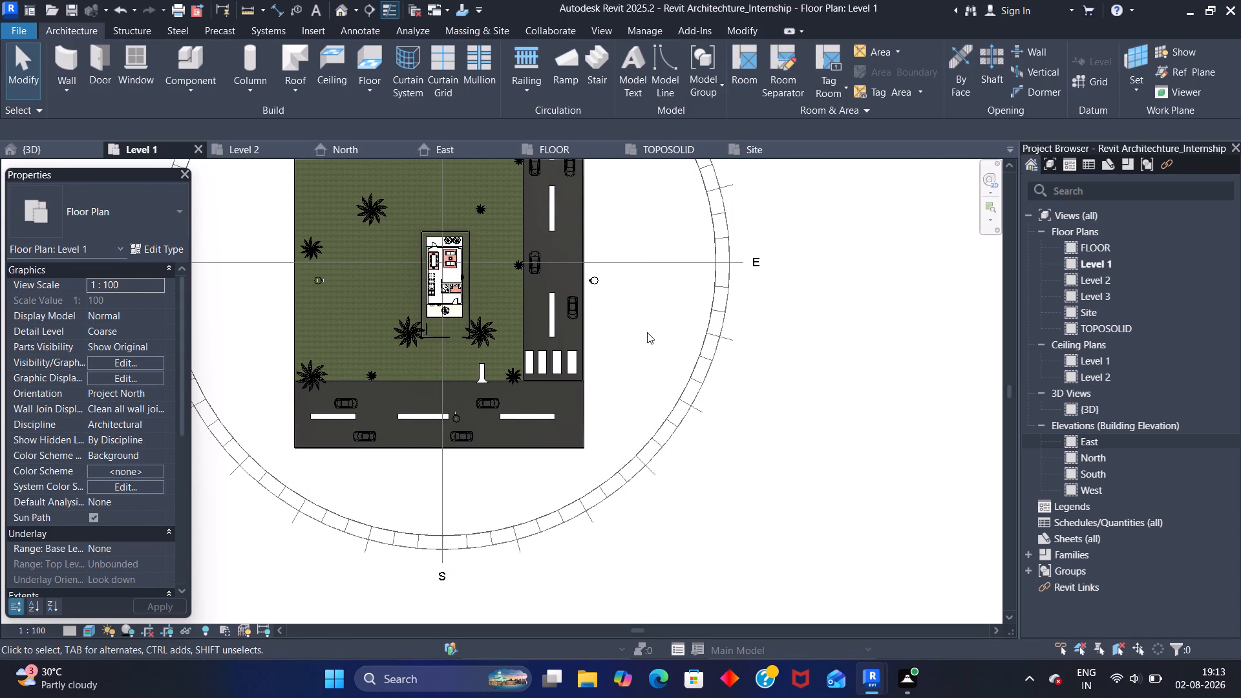
Examine the crossing stripes and the nearby palm beside the road junction in the Level 1 plan.
scroll(647, 332, "up", 5)
middle_click_drag(600, 363, 670, 338)
scroll(666, 340, "up", 1)
scroll(535, 354, "up", 3)
scroll(474, 357, "up", 1)
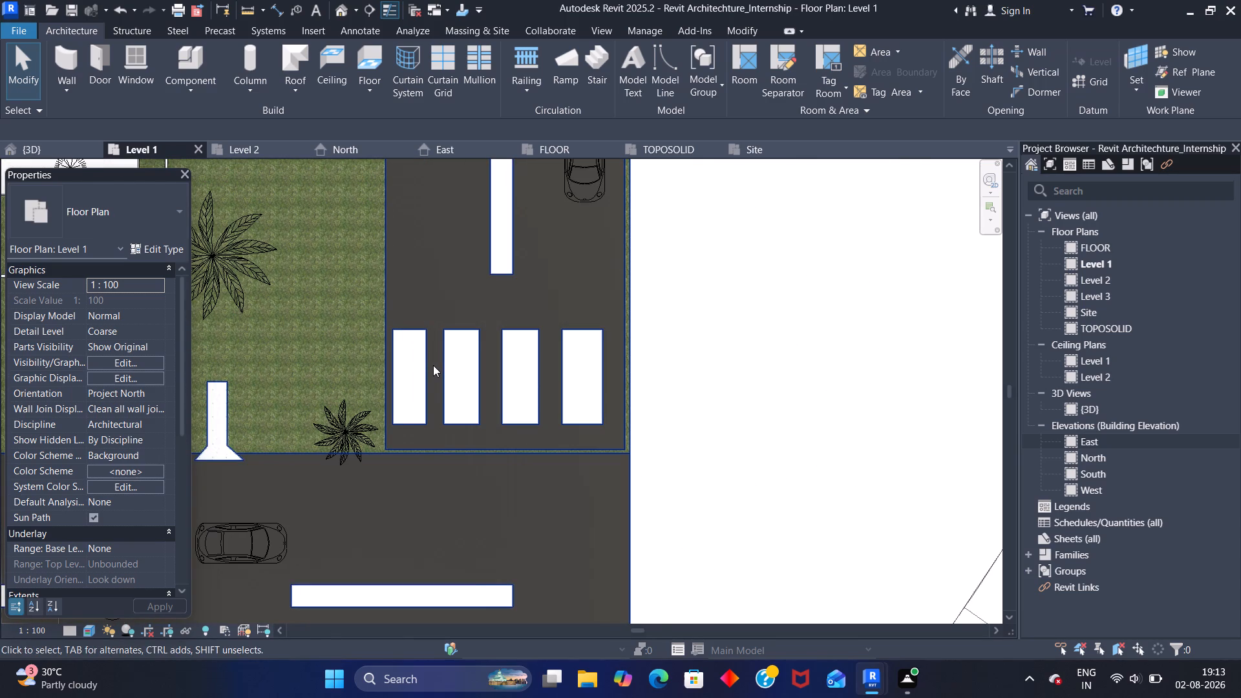
scroll(350, 344, "up", 4)
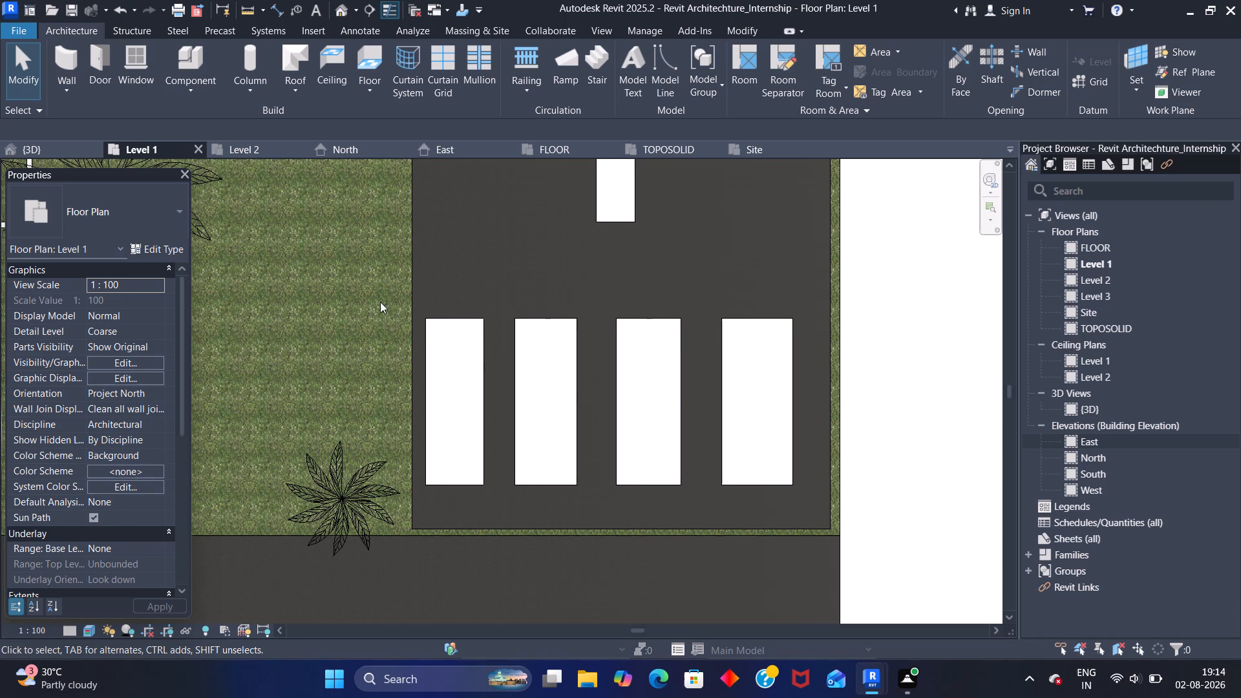
scroll(377, 308, "down", 3)
middle_click_drag(347, 354, 354, 295)
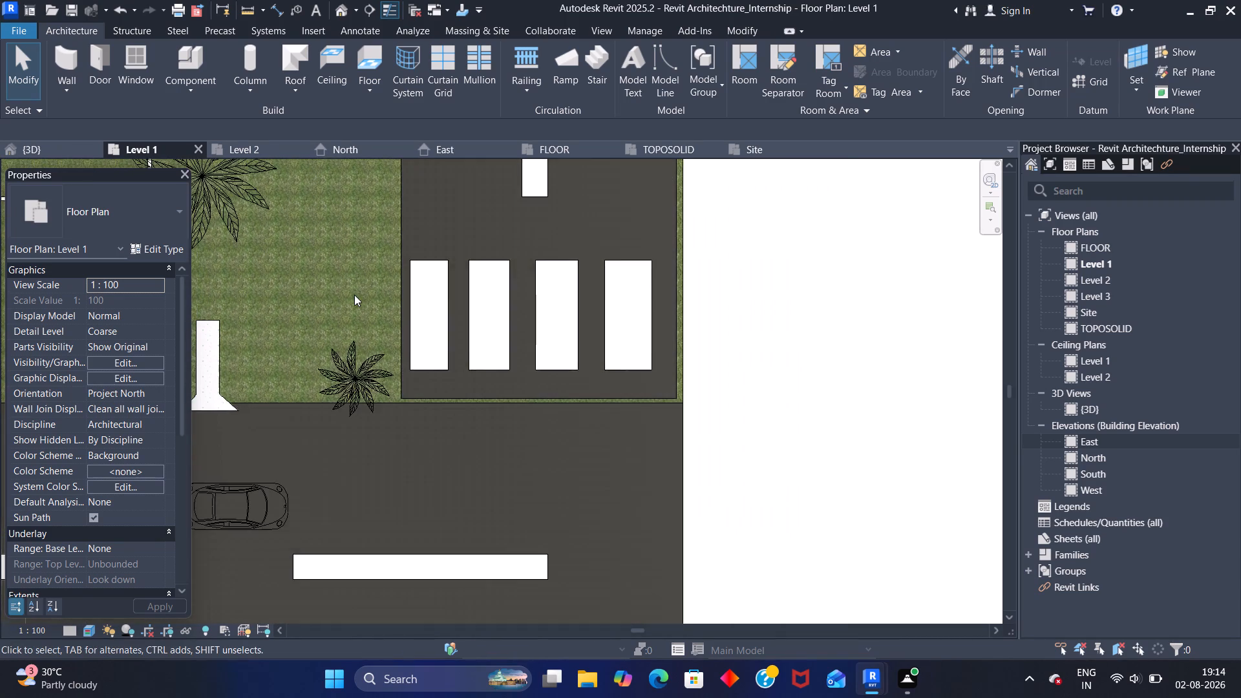
scroll(354, 295, "up", 6)
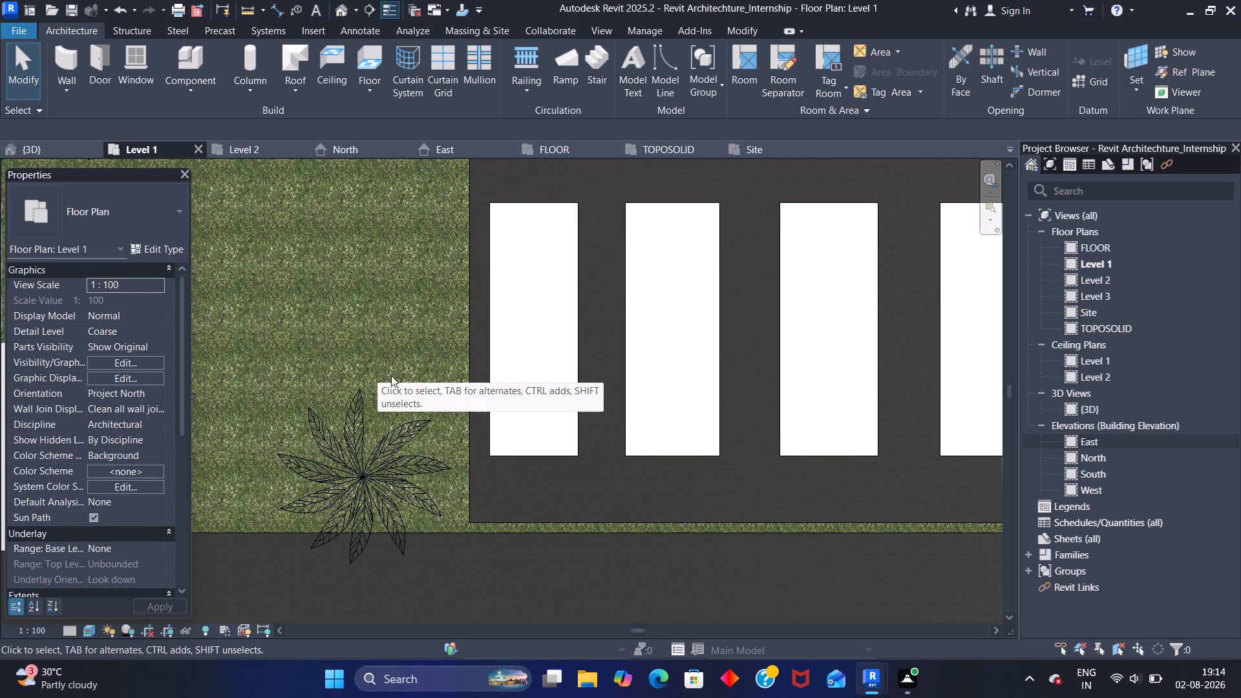
scroll(391, 375, "down", 2)
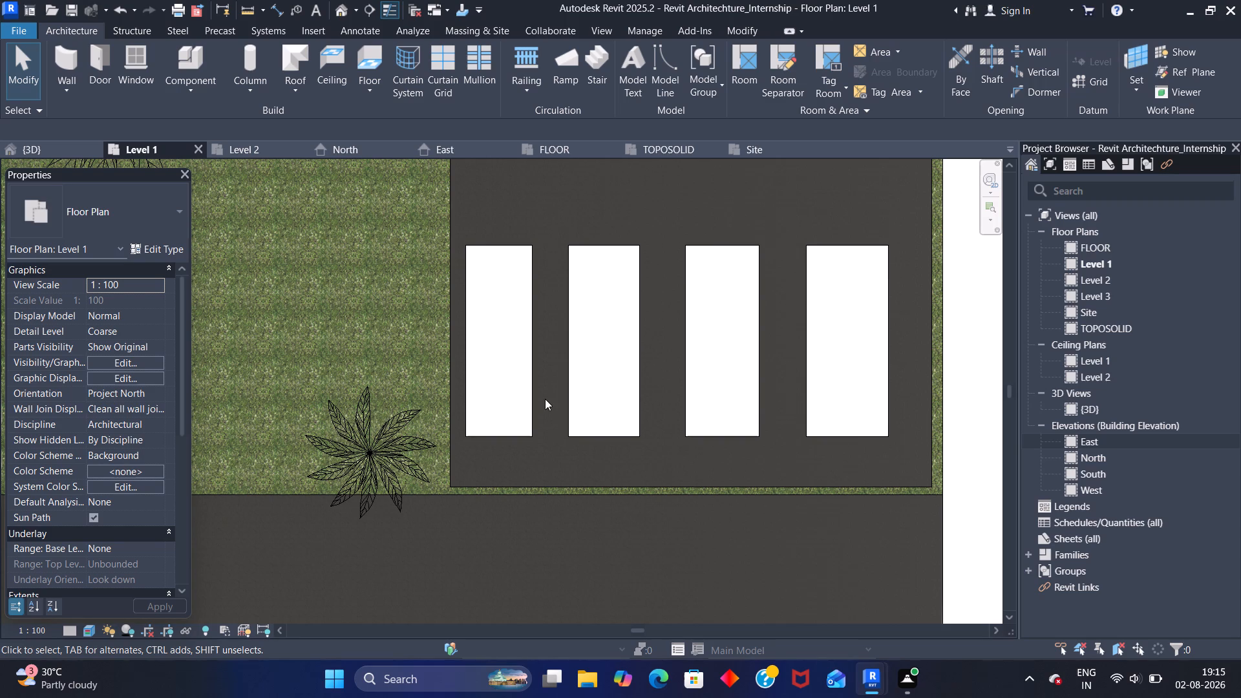
scroll(14, 78, "down", 1)
Examine the whole site in the Level 1 plan, from the crossing stripes out to the full plot and roads.
scroll(33, 81, "down", 4)
scroll(158, 195, "down", 8)
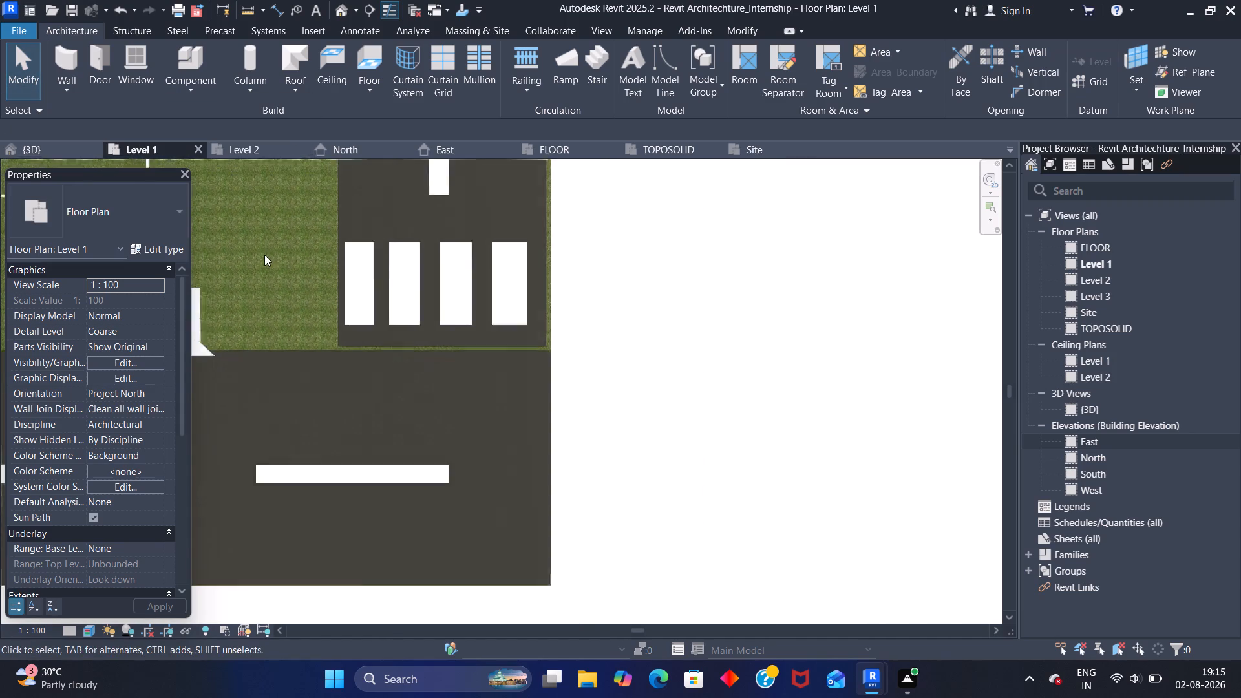
middle_click_drag(263, 249, 374, 287)
scroll(396, 296, "down", 3)
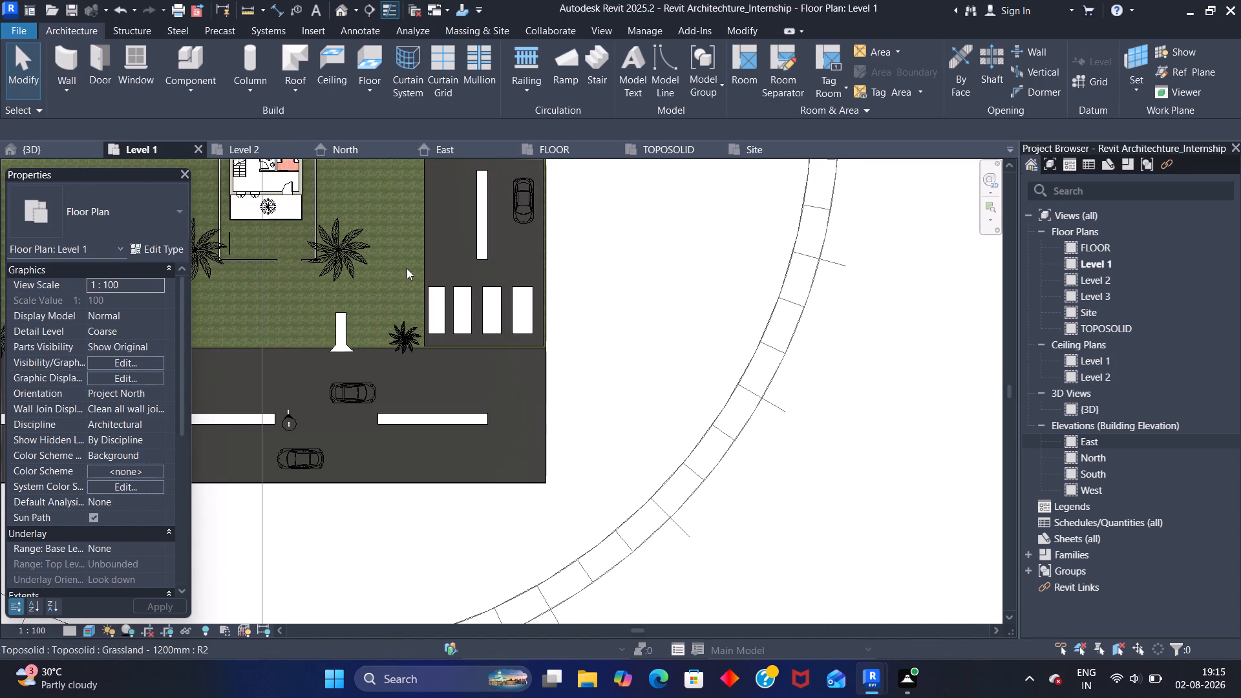
middle_click_drag(391, 260, 431, 259)
scroll(390, 260, "down", 4)
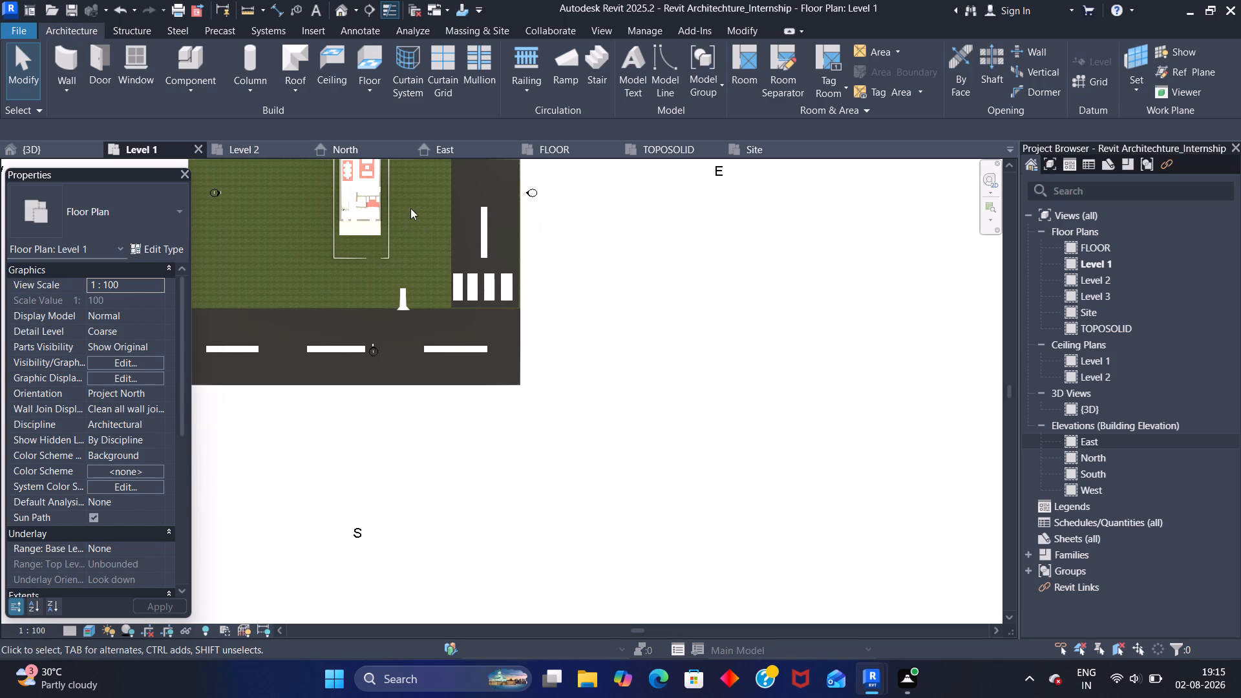
middle_click_drag(410, 208, 494, 293)
scroll(529, 308, "down", 1)
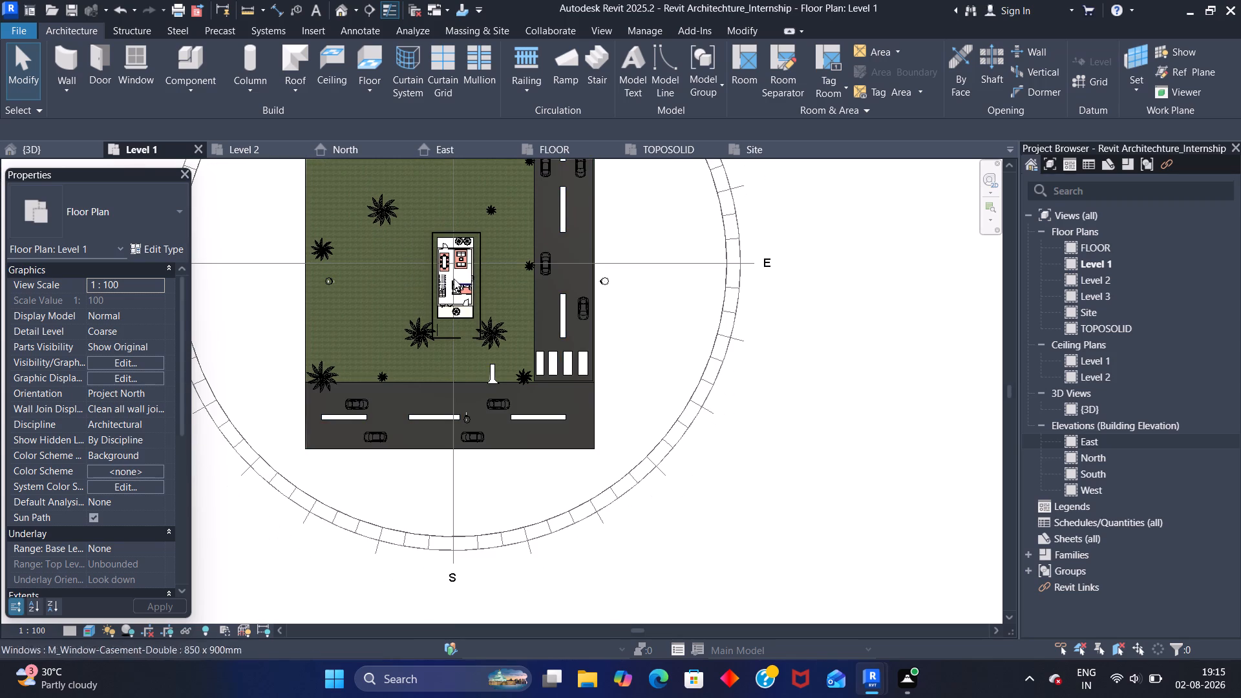
scroll(380, 261, "down", 2)
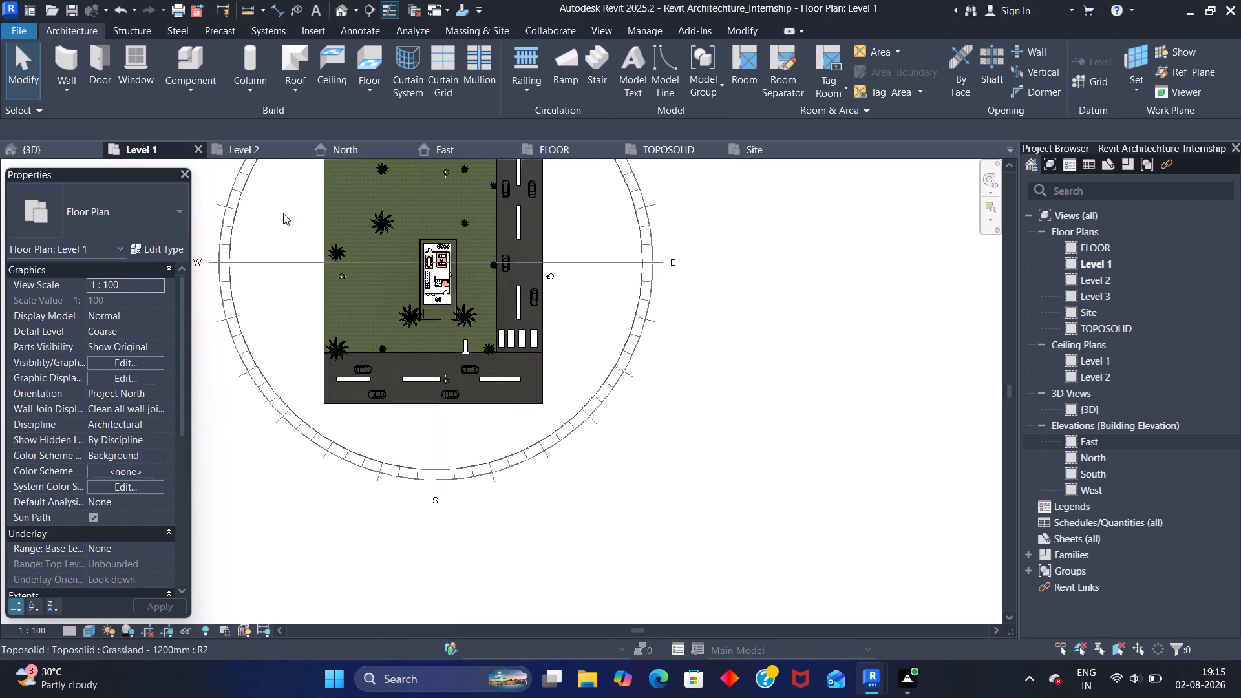
middle_click_drag(283, 213, 350, 323)
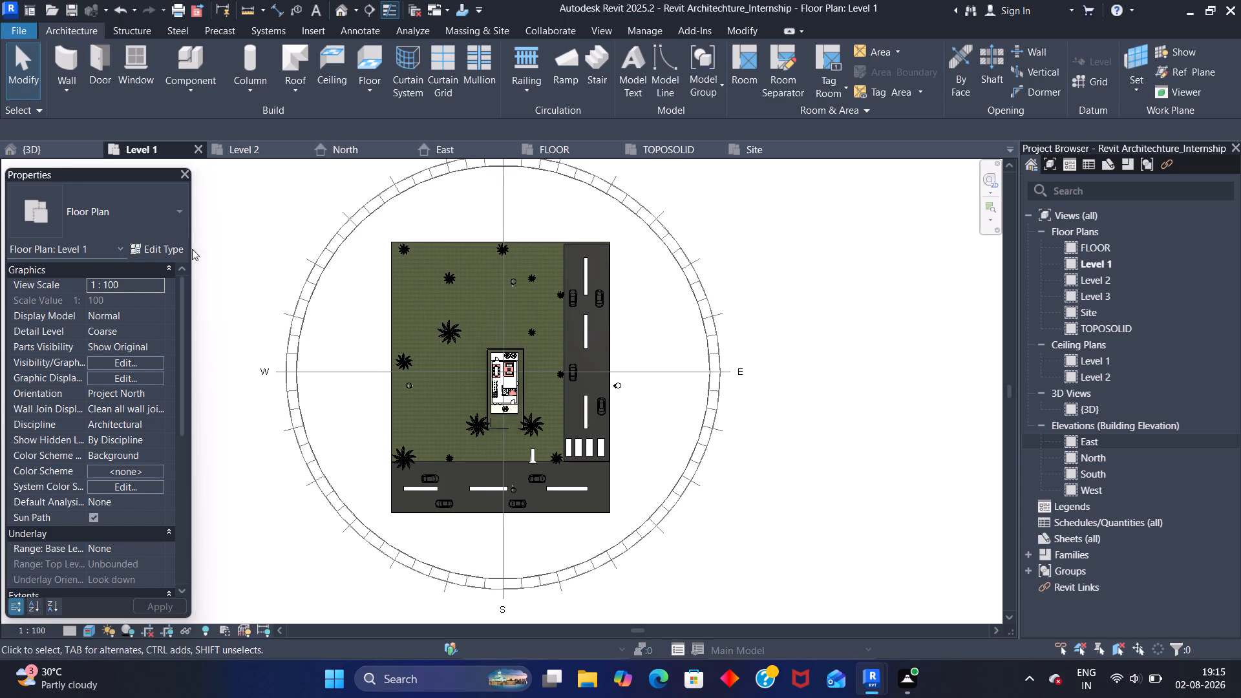
Switch to the 3D view and examine the house's front facade and boundary wall.
left_click(69, 145)
scroll(402, 383, "up", 1)
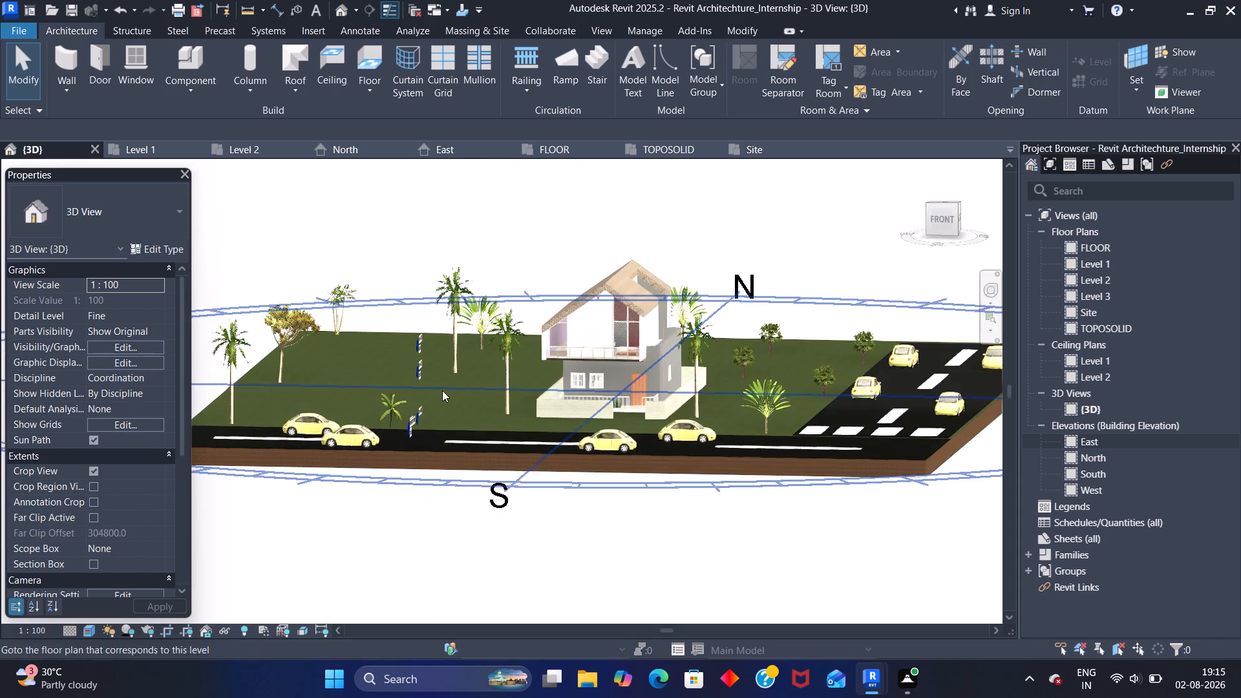
scroll(461, 399, "up", 5)
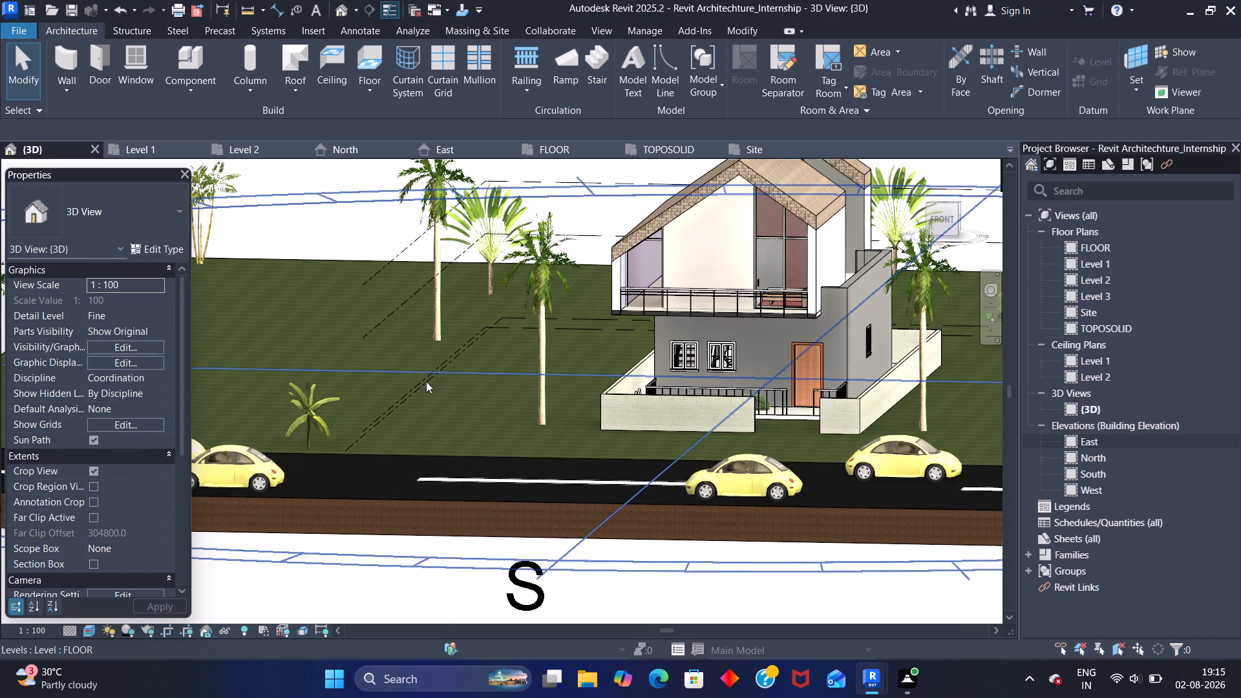
middle_click_drag(463, 407, 481, 405, "shift")
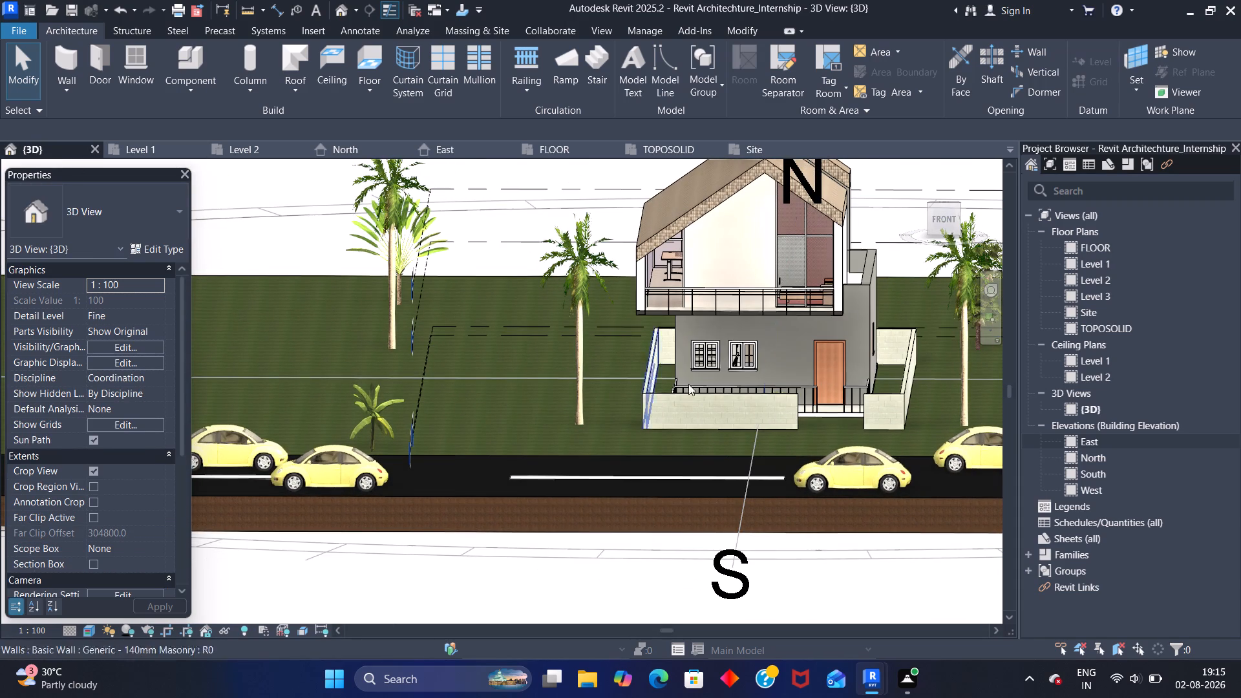
middle_click_drag(790, 339, 689, 350)
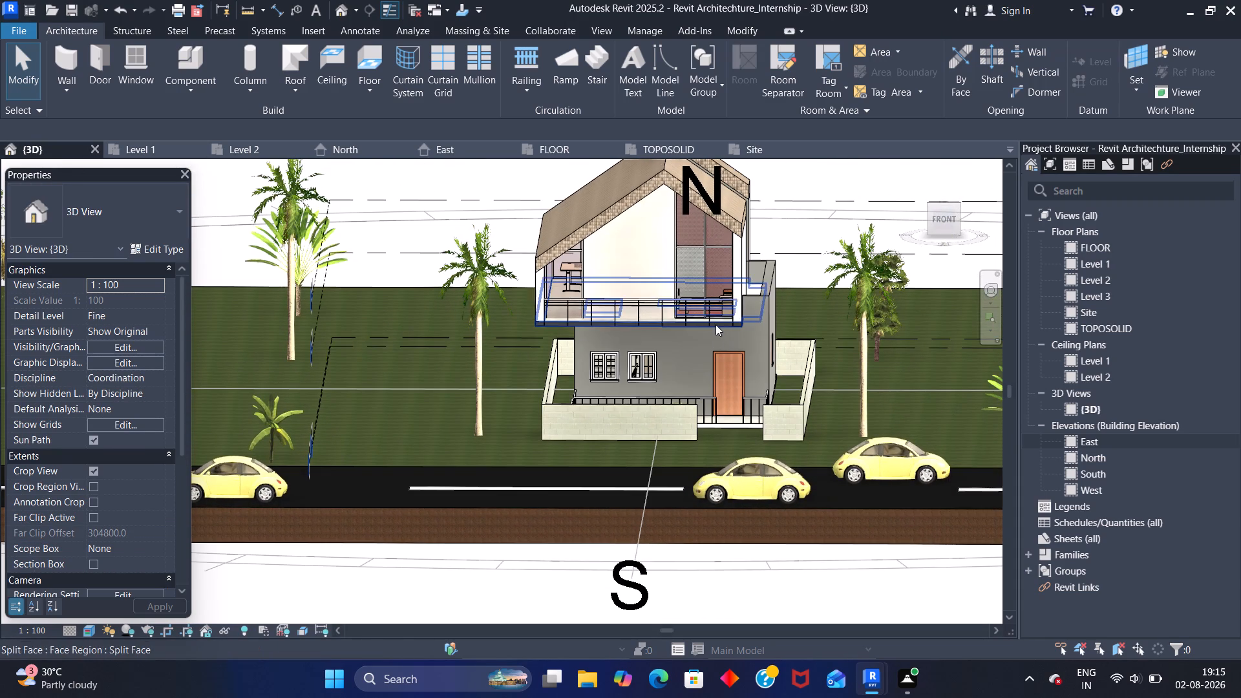
scroll(719, 335, "up", 5)
scroll(785, 354, "up", 1)
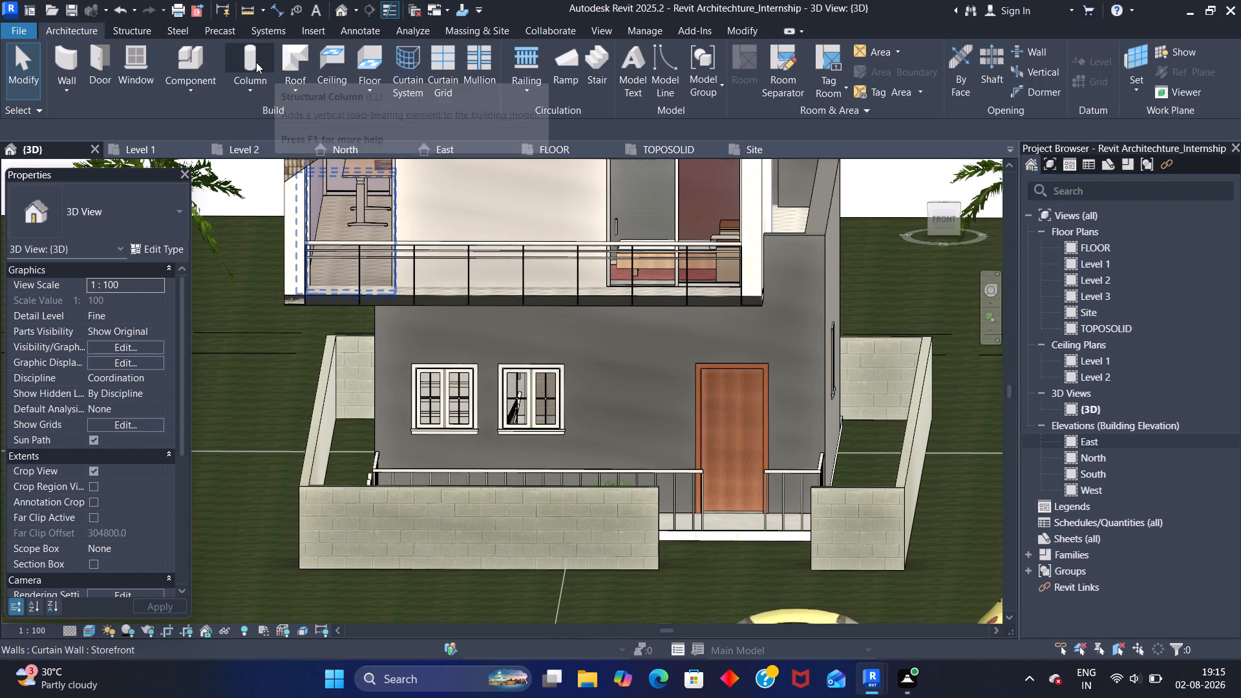
Start the Paint tool, look through the project materials, and leave it without painting any face.
left_click(741, 27)
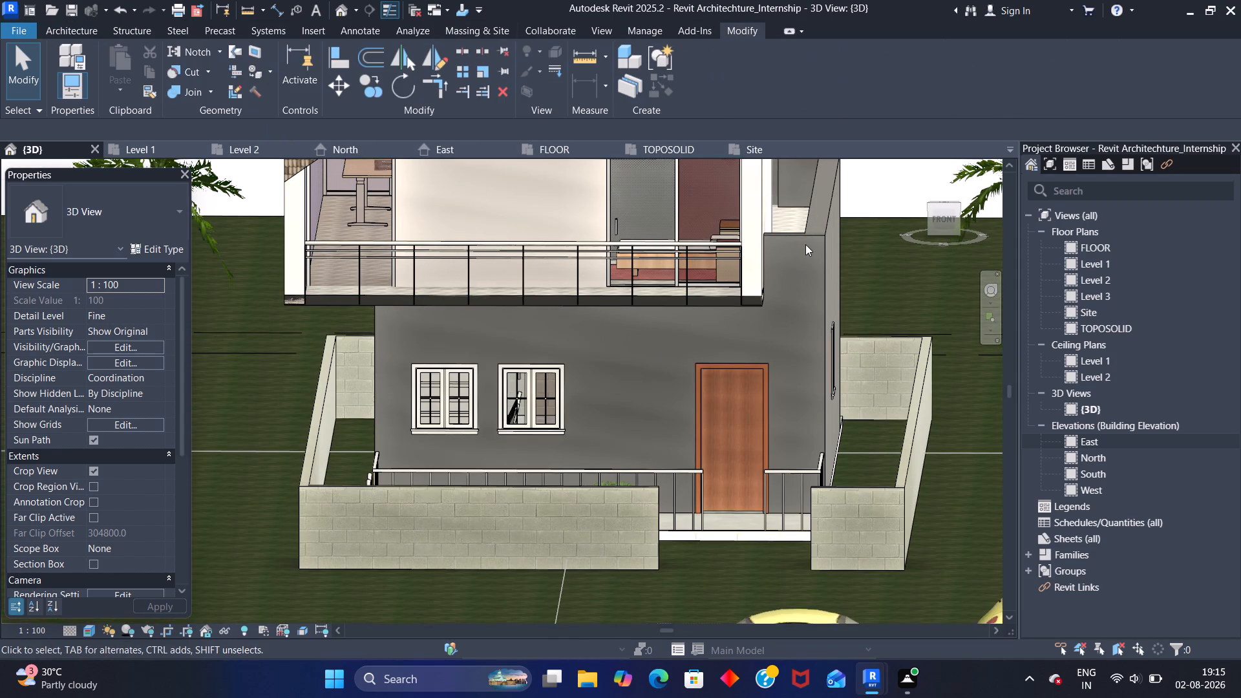
left_click(254, 69)
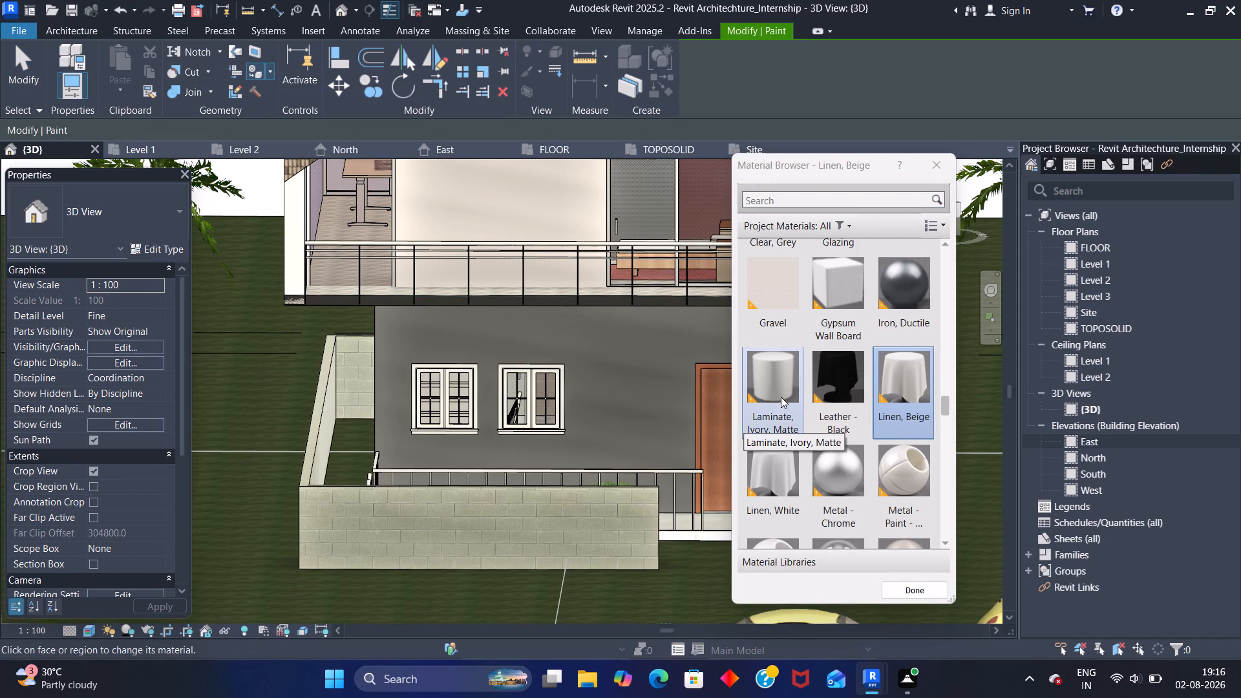
scroll(798, 392, "down", 11)
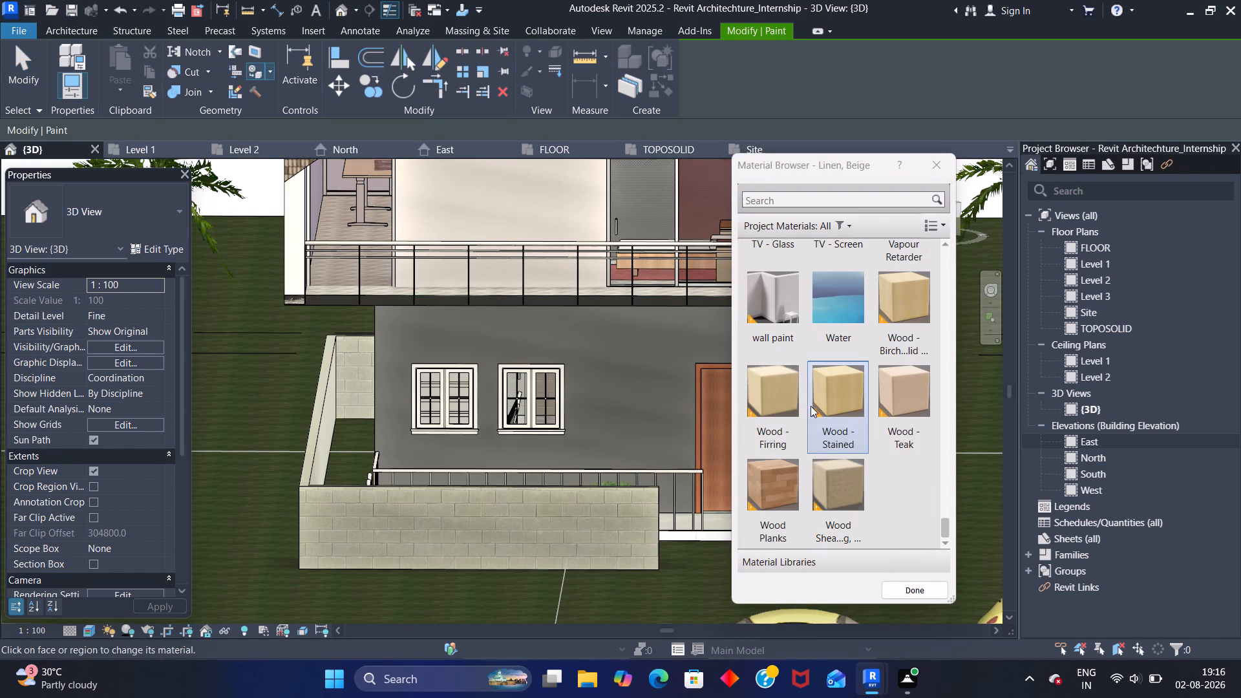
scroll(811, 406, "down", 2)
scroll(810, 397, "up", 8)
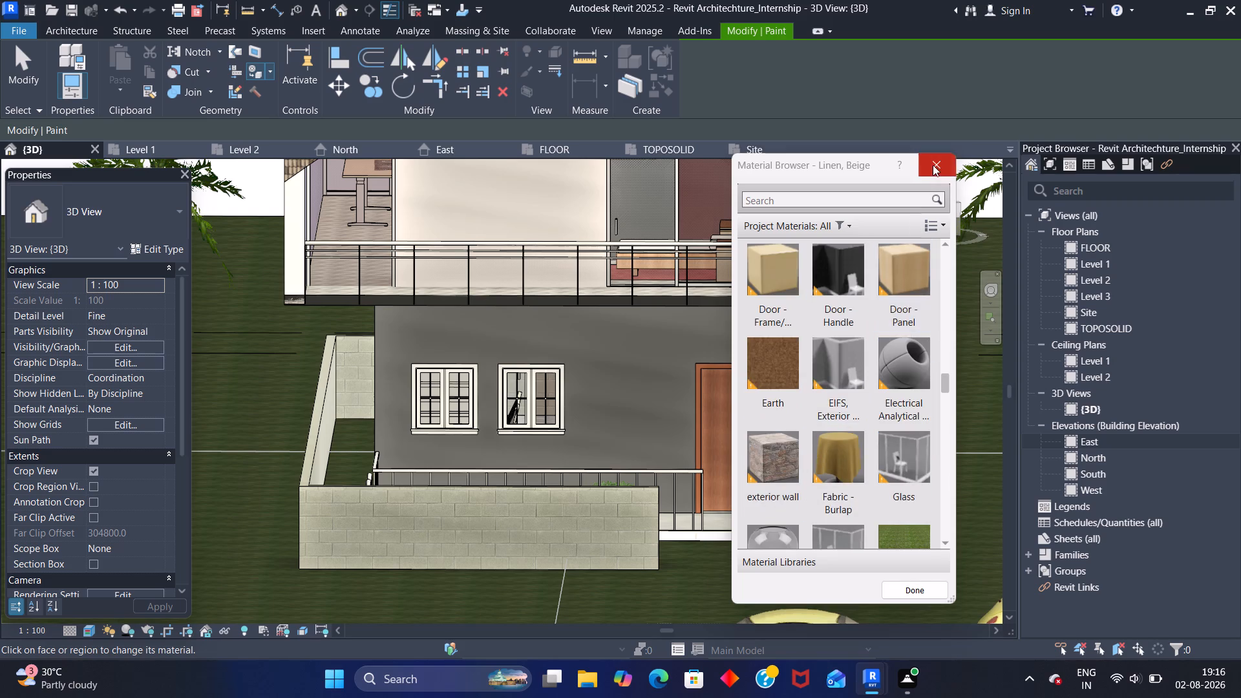
left_click(933, 165)
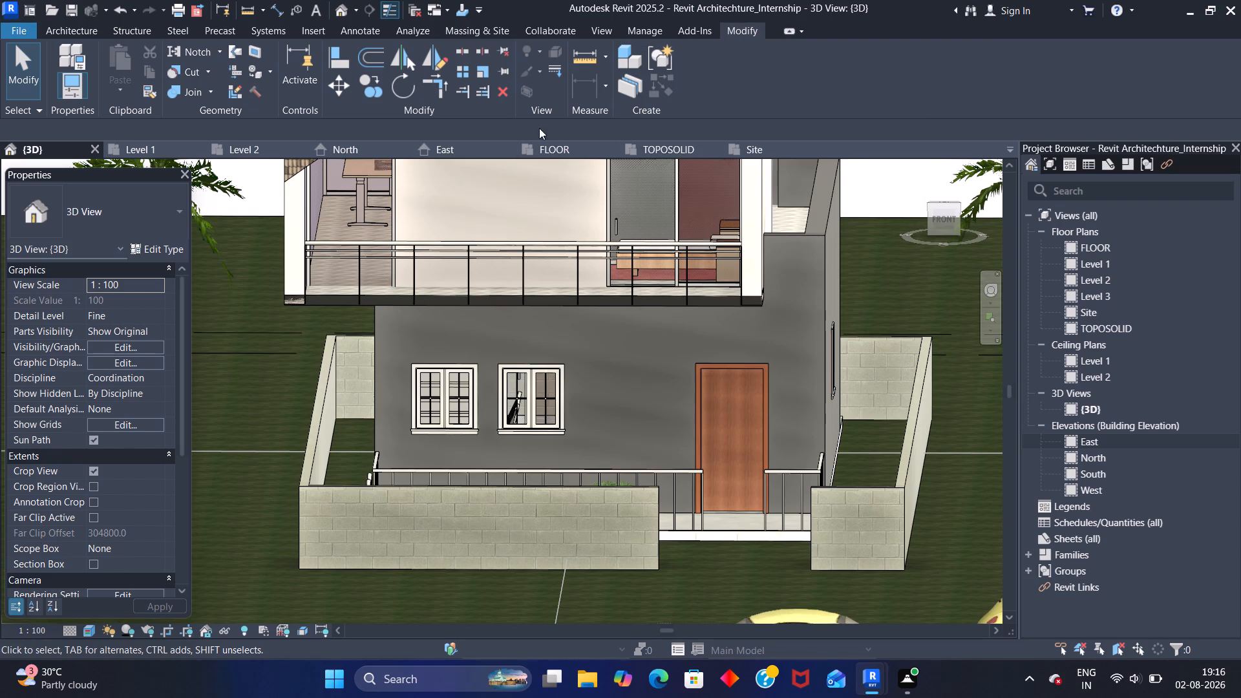
Examine the grey ground-floor front wall around the entrance door and windows in the 3D view.
scroll(476, 239, "down", 2)
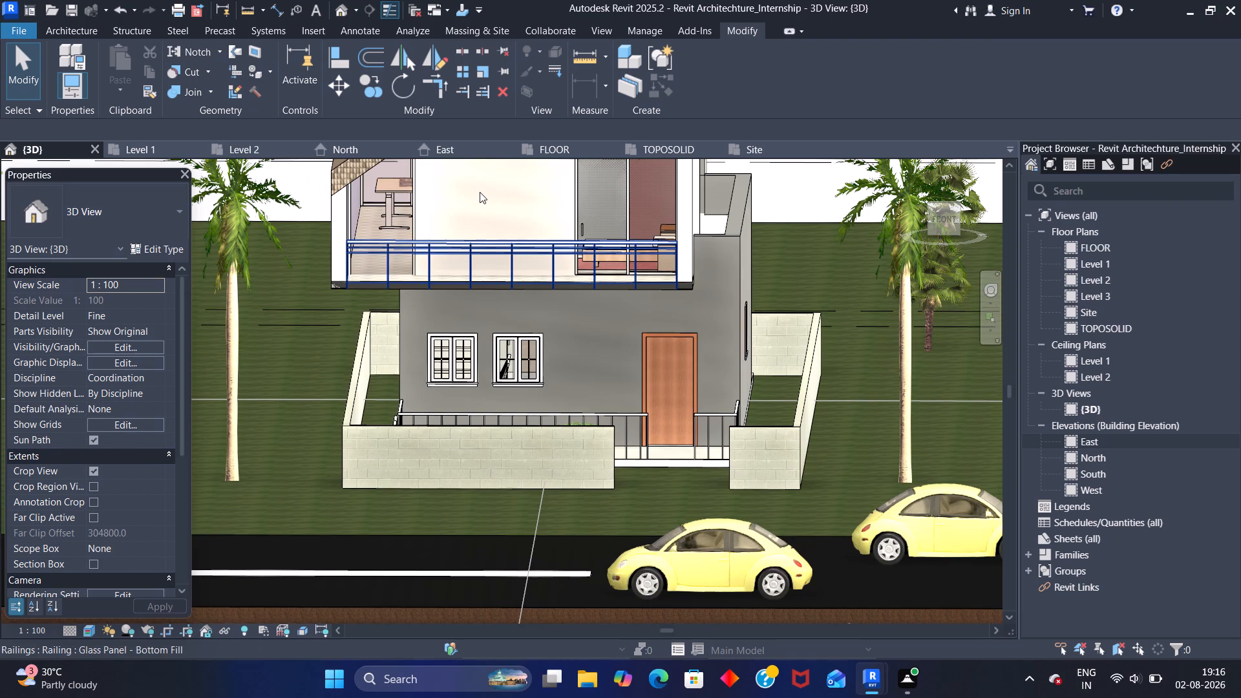
middle_click_drag(480, 192, 366, 187)
scroll(473, 338, "up", 2)
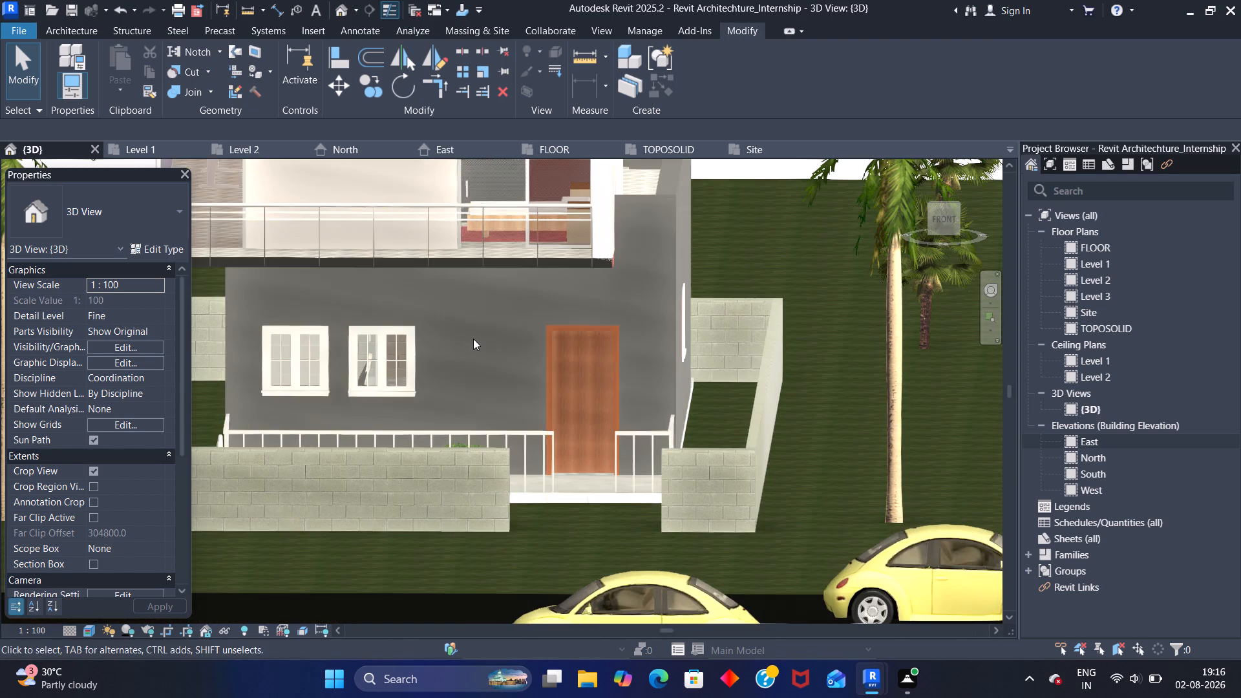
scroll(459, 340, "up", 4)
middle_click_drag(451, 350, 423, 343)
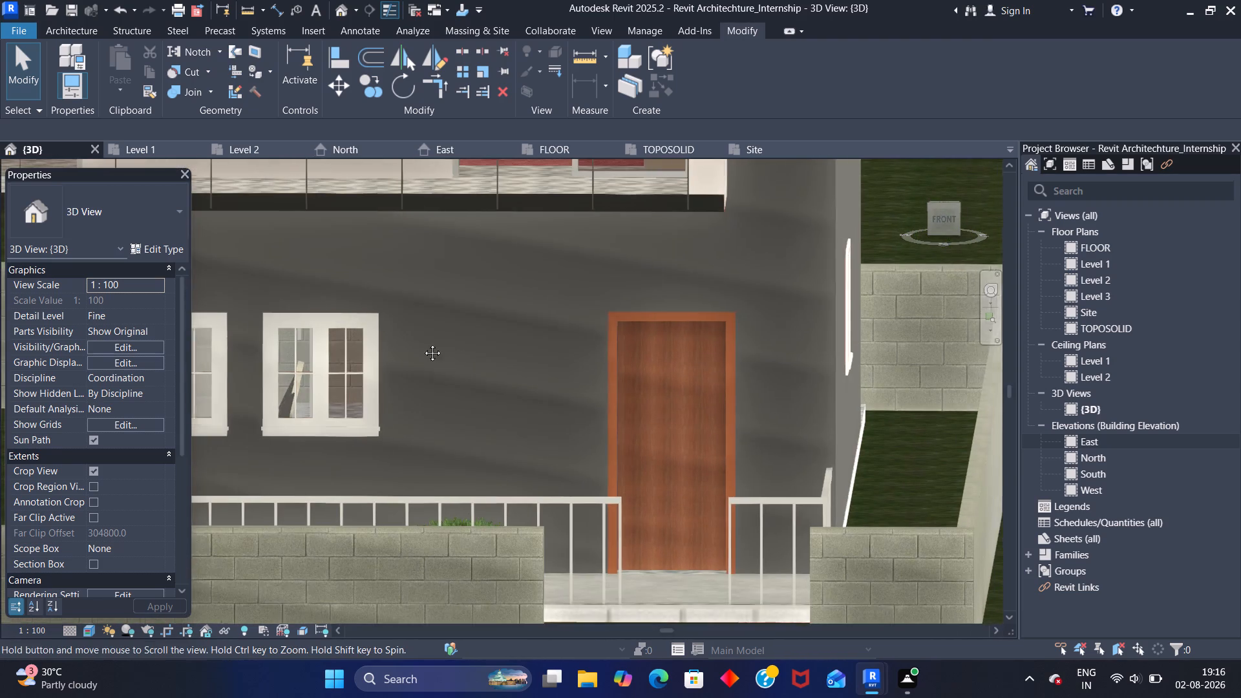
middle_click_drag(423, 343, 379, 329)
scroll(379, 338, "down", 2)
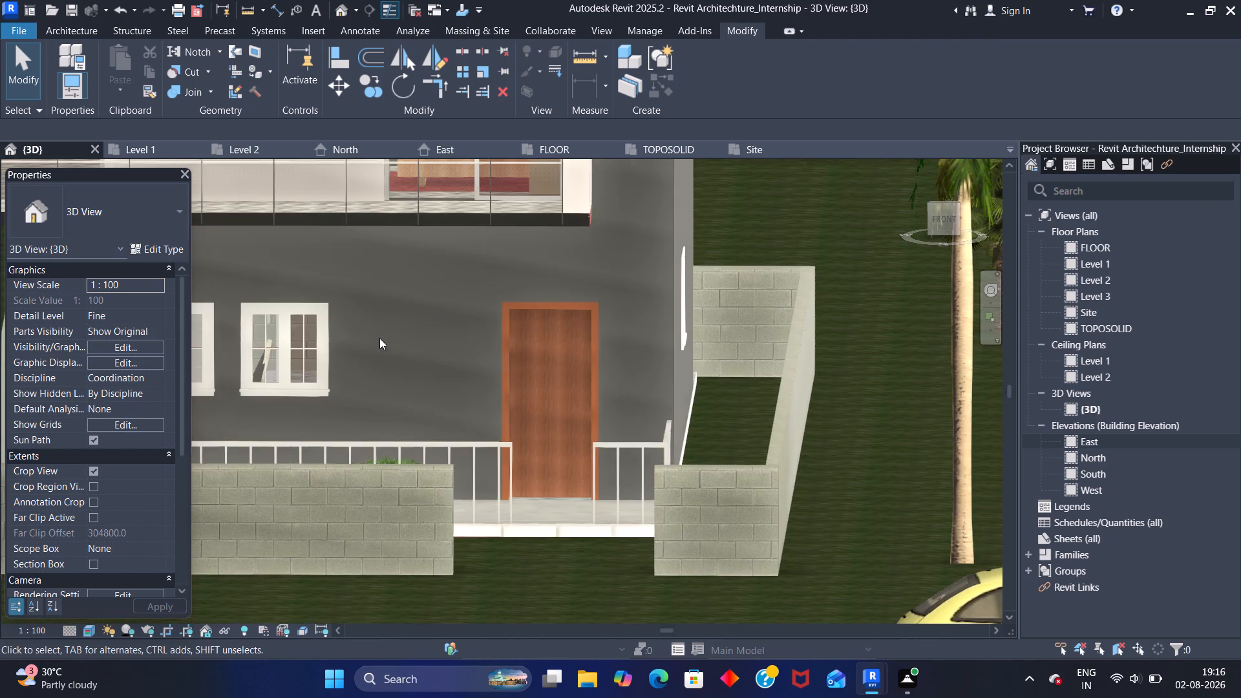
scroll(379, 338, "down", 2)
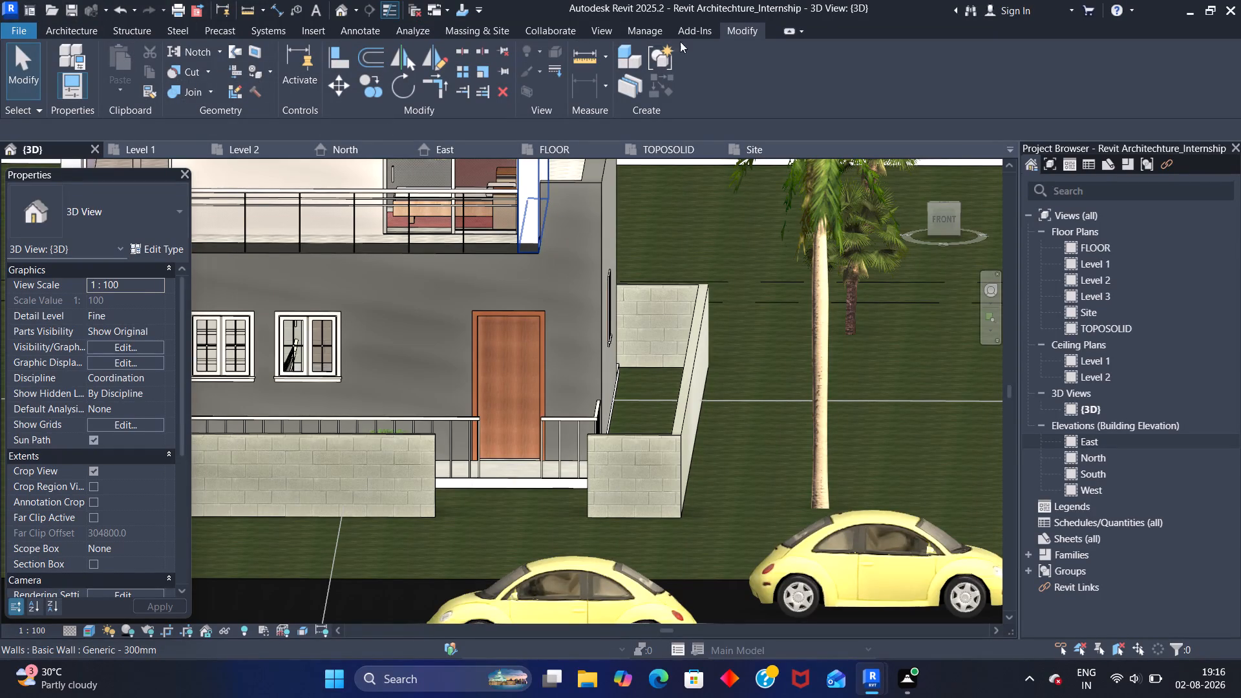
Create a new material in the project's Material Browser, keeping its default name.
left_click(628, 31)
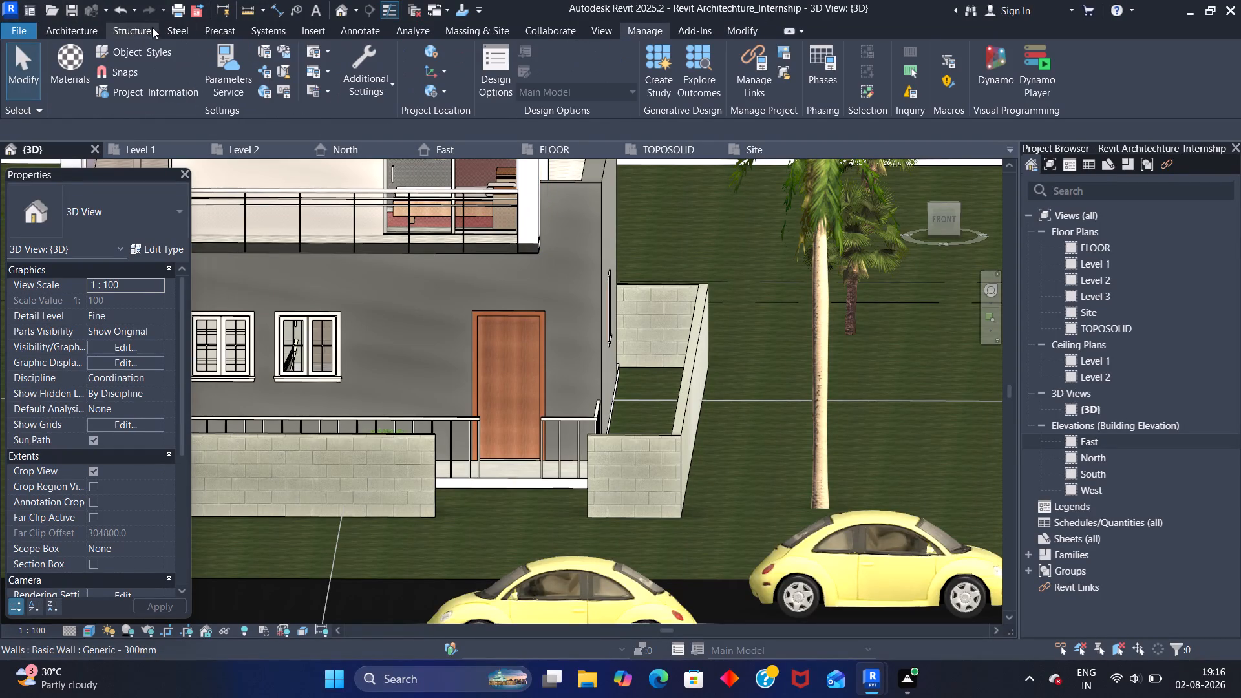
left_click(78, 58)
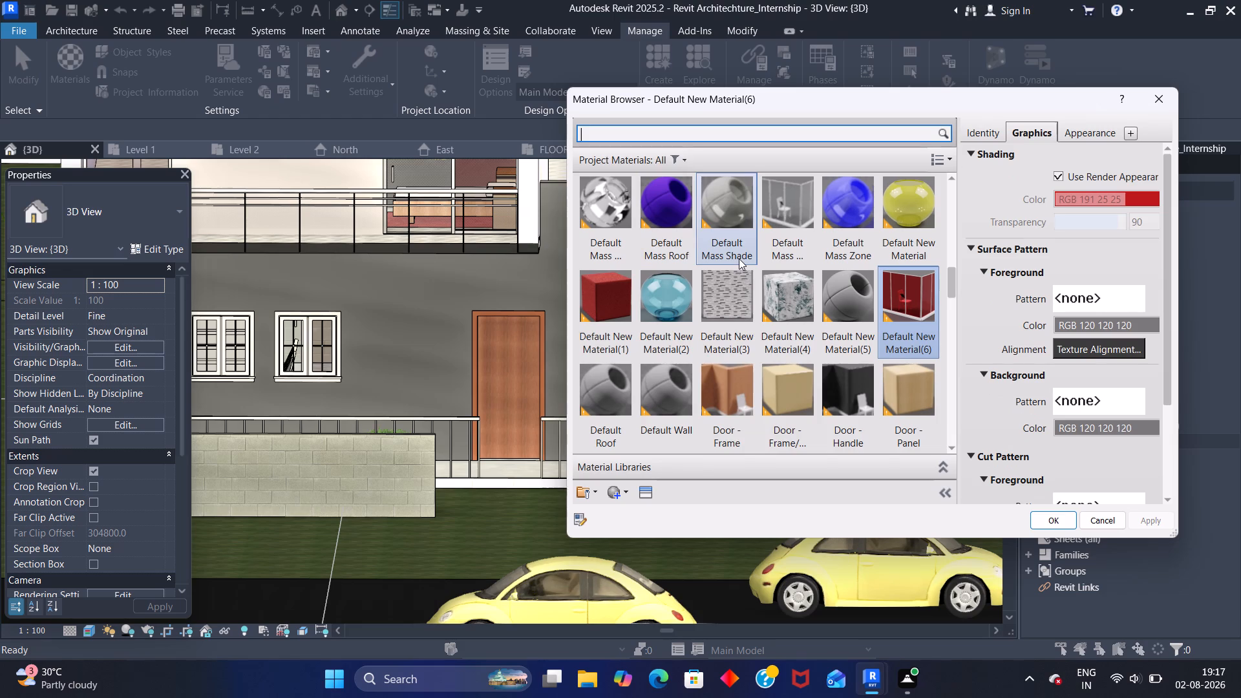
left_click(613, 488)
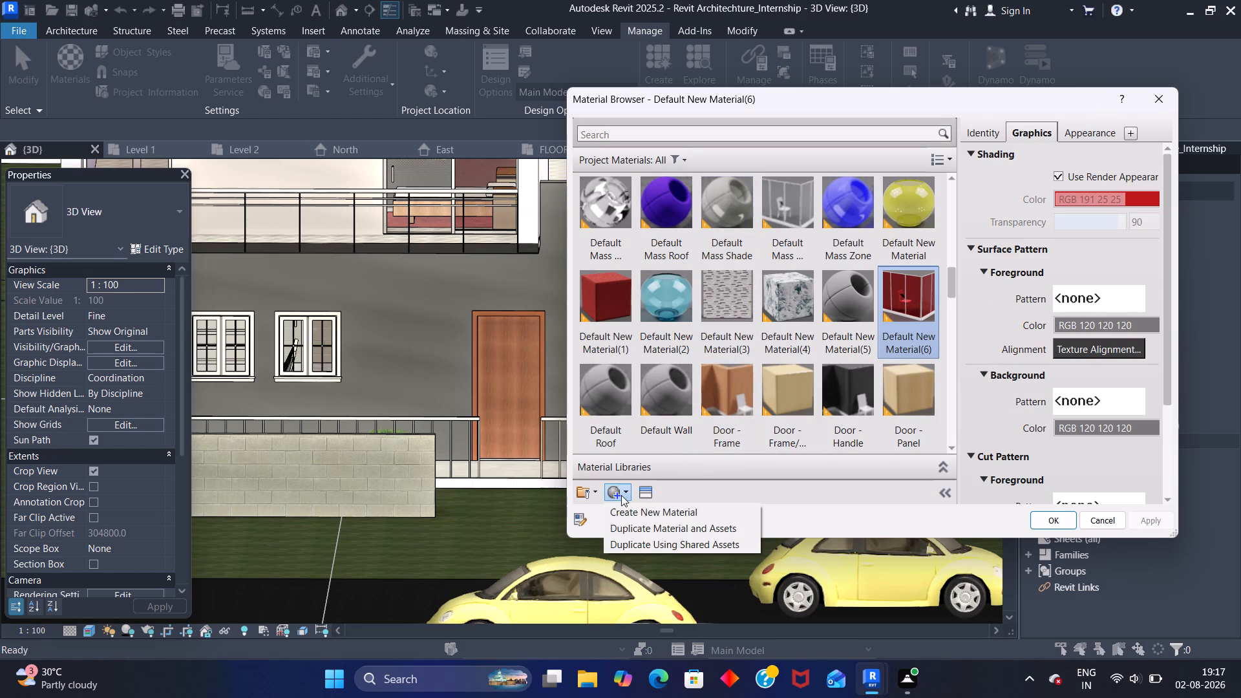
left_click(627, 510)
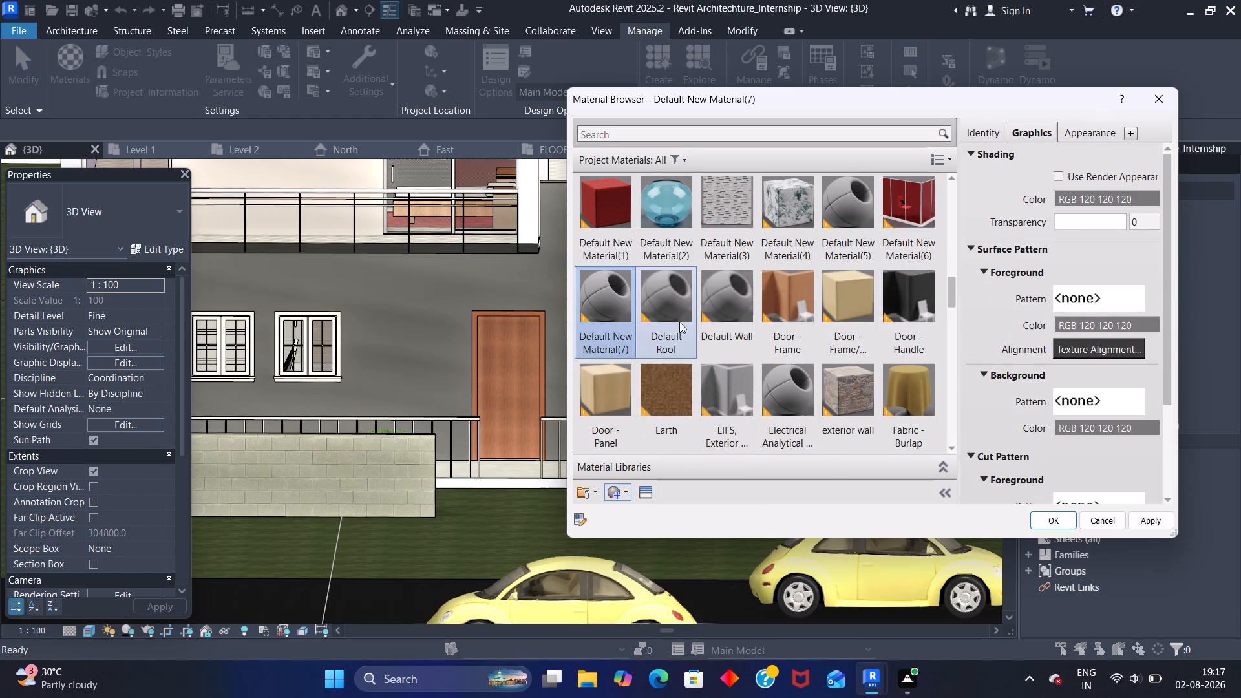
right_click(621, 316)
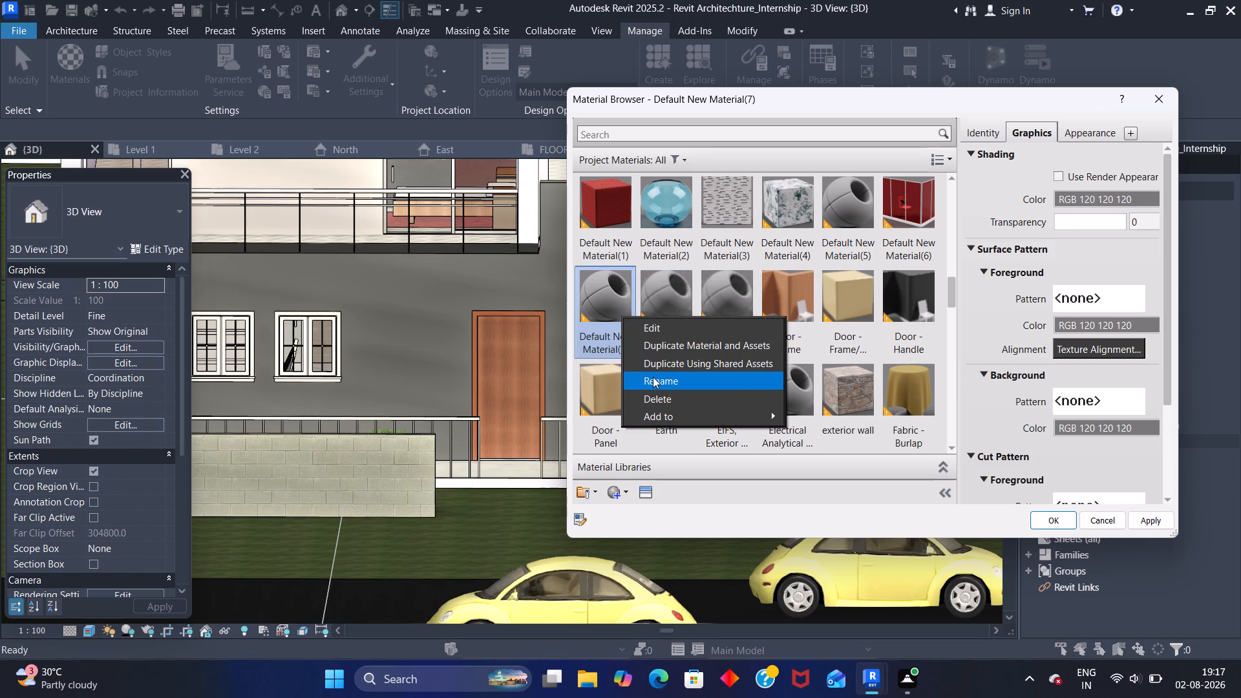
left_click(619, 291)
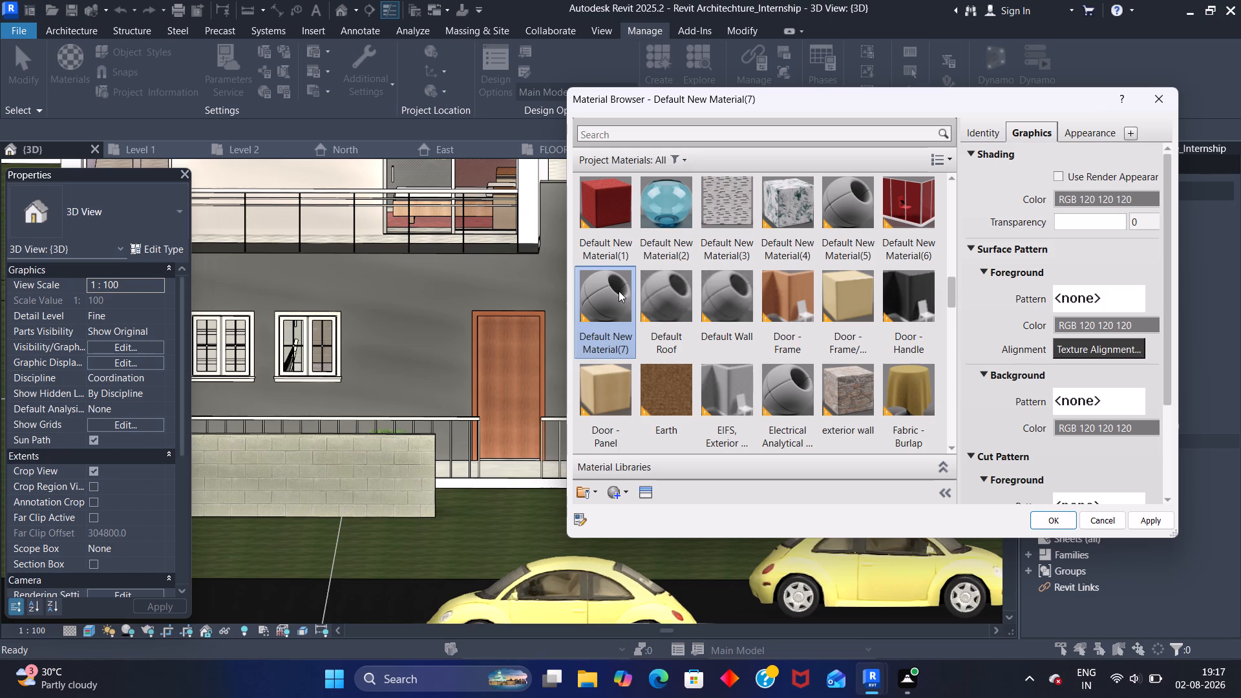
Look through the Appearance Library categories in the Asset Browser and search the assets for "wall clading".
left_click(647, 494)
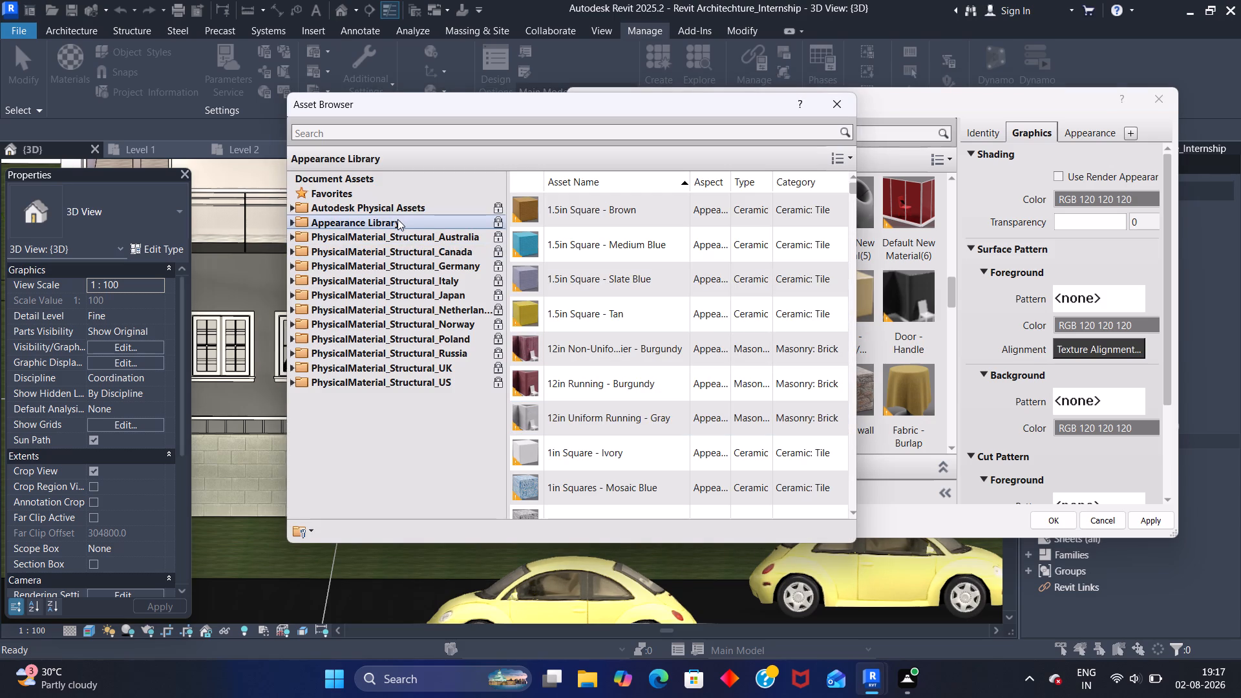
double_click(398, 220)
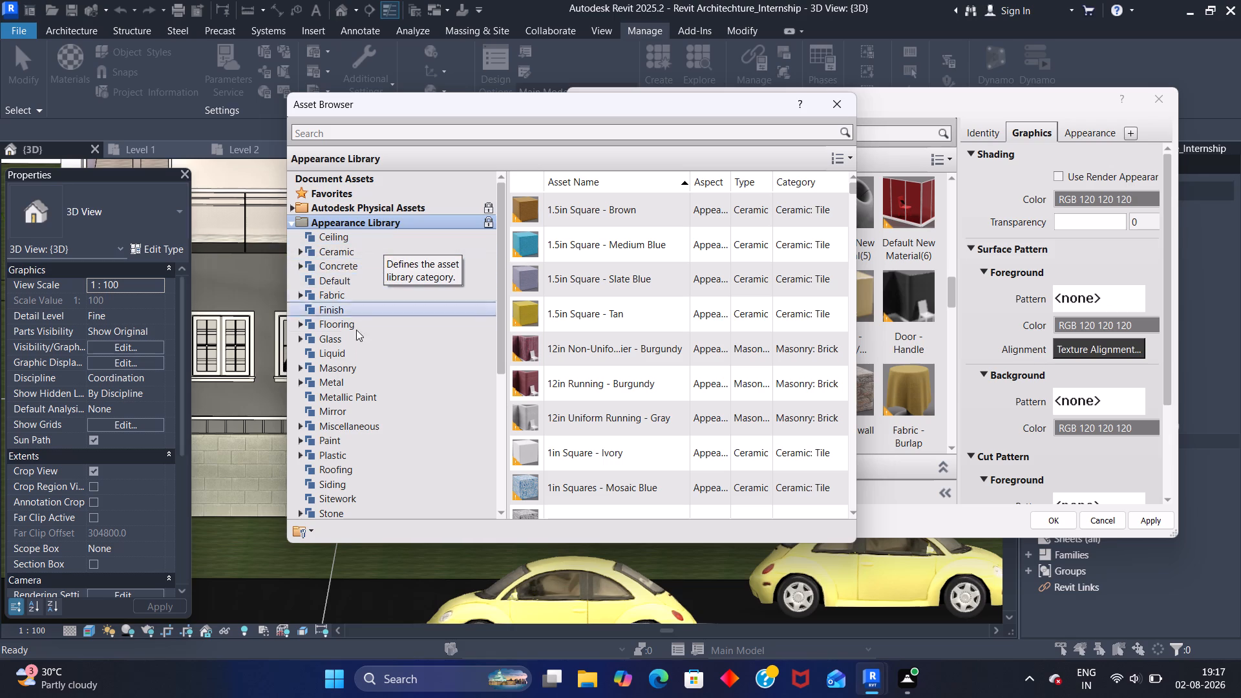
scroll(355, 354, "down", 1)
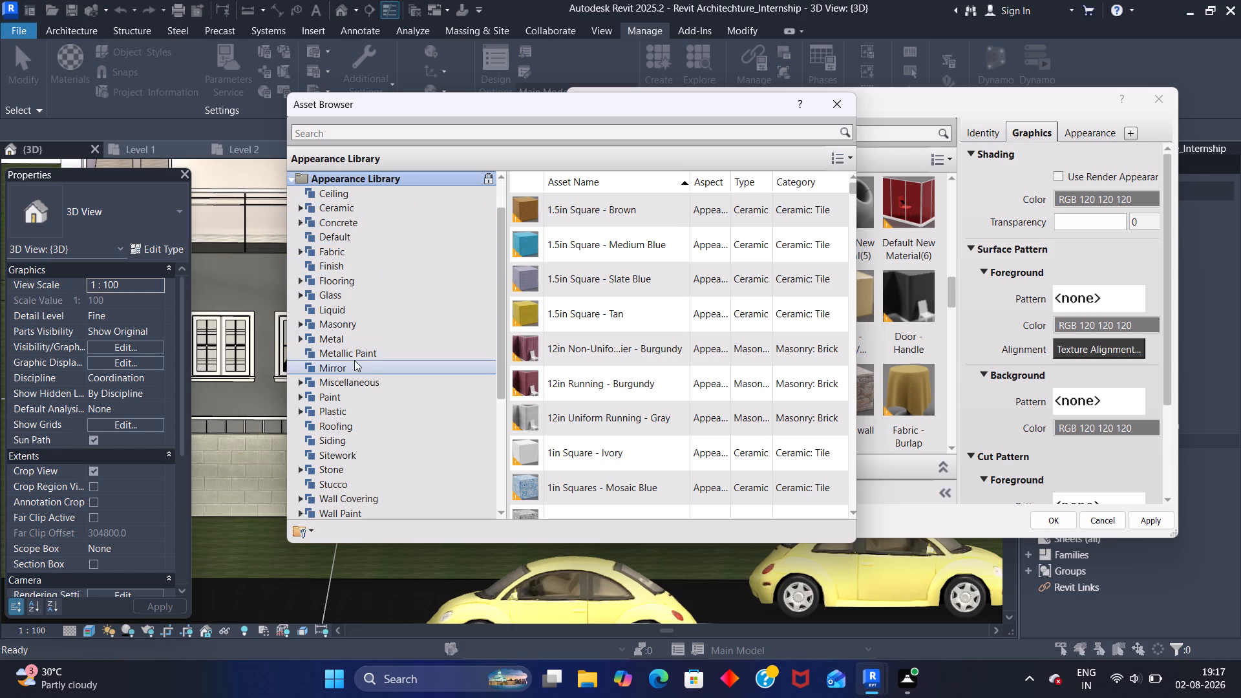
scroll(358, 390, "down", 1)
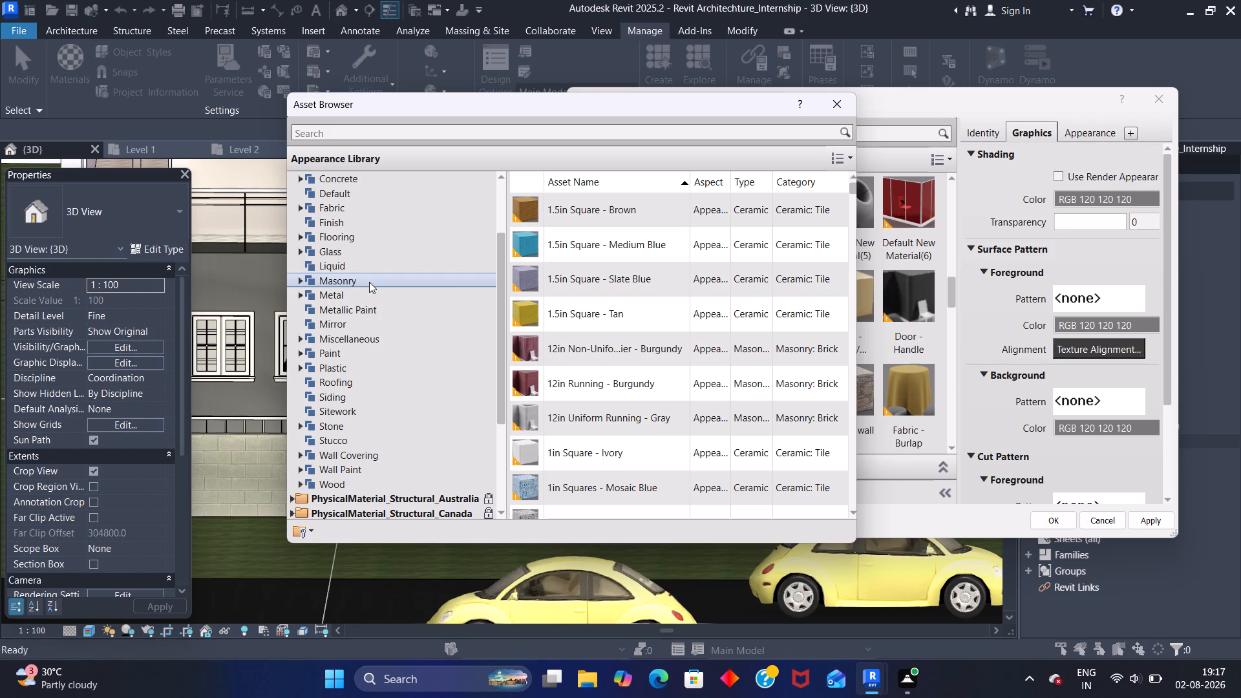
left_click(334, 133)
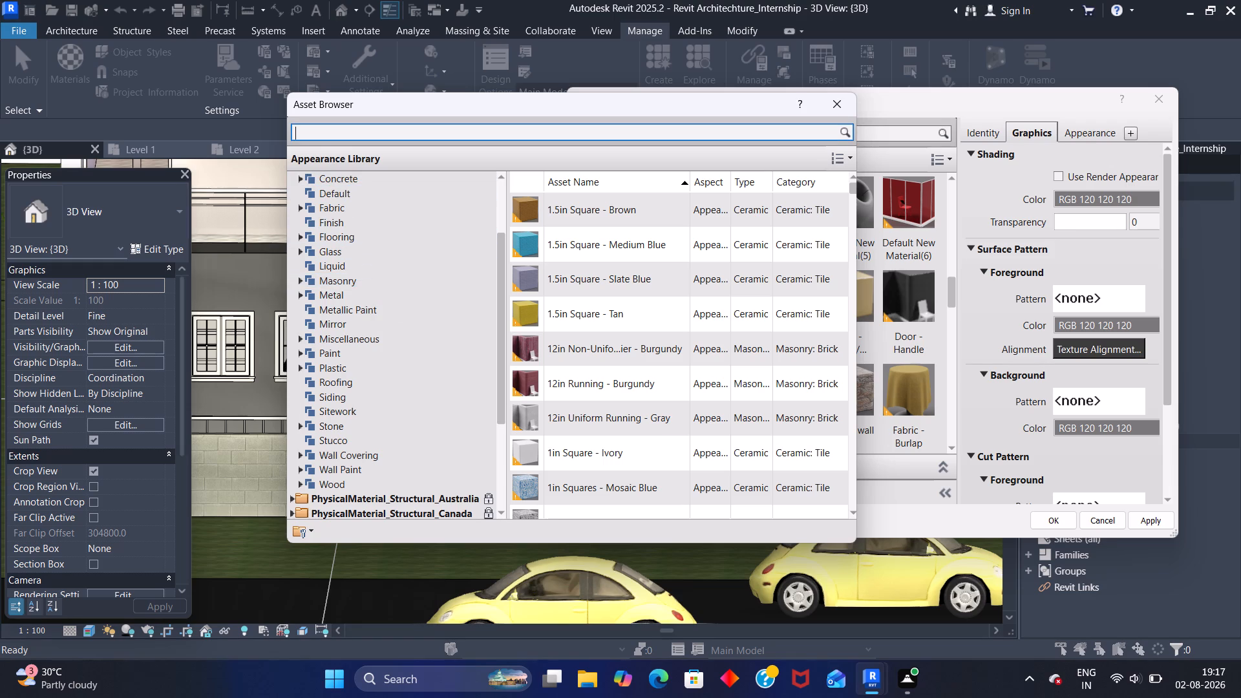
type("wall")
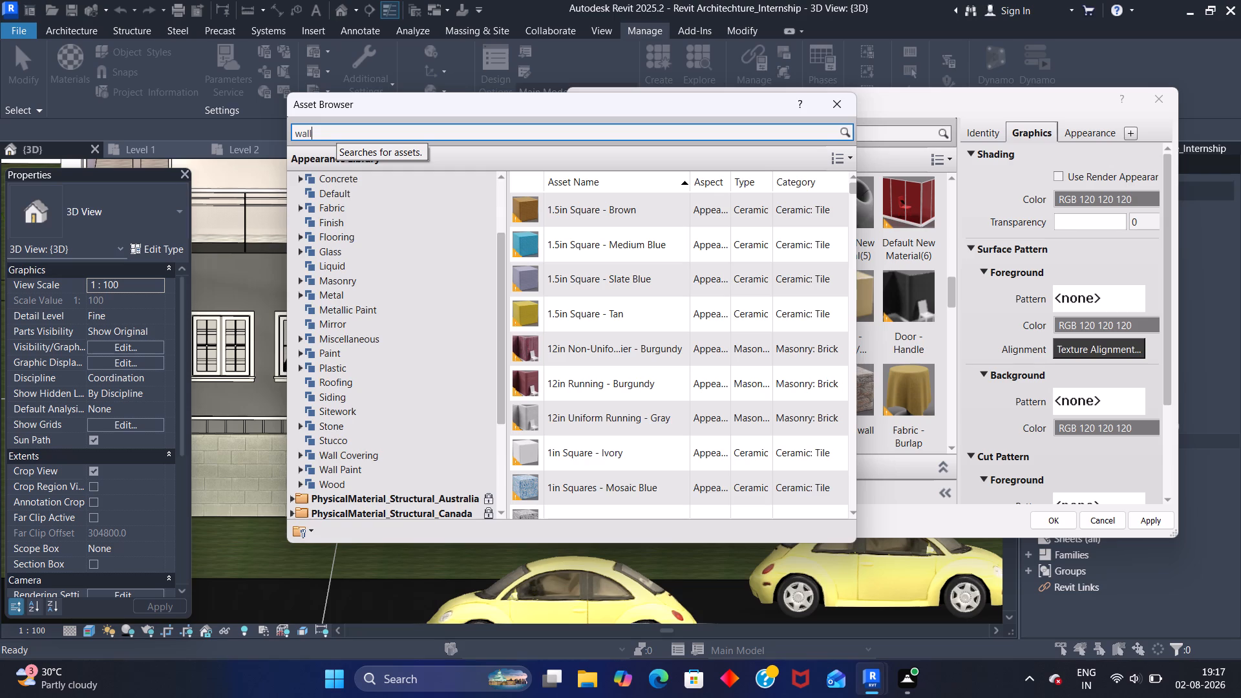
key("space")
type("clad")
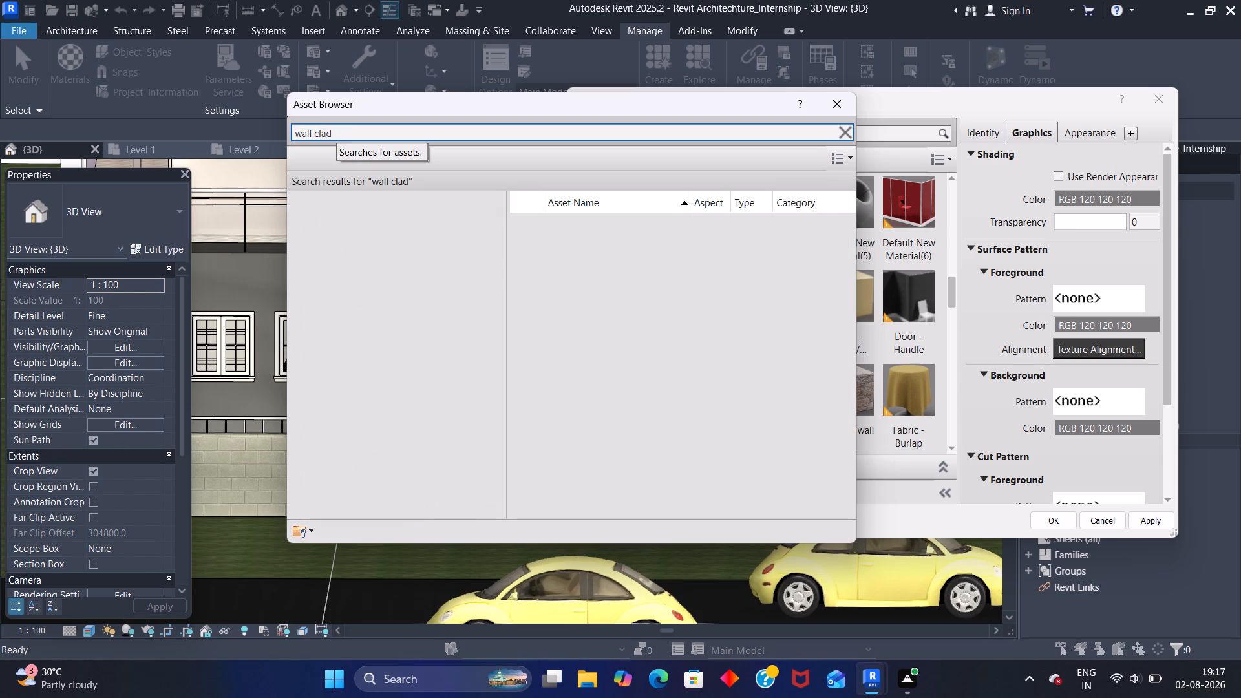
type("ing")
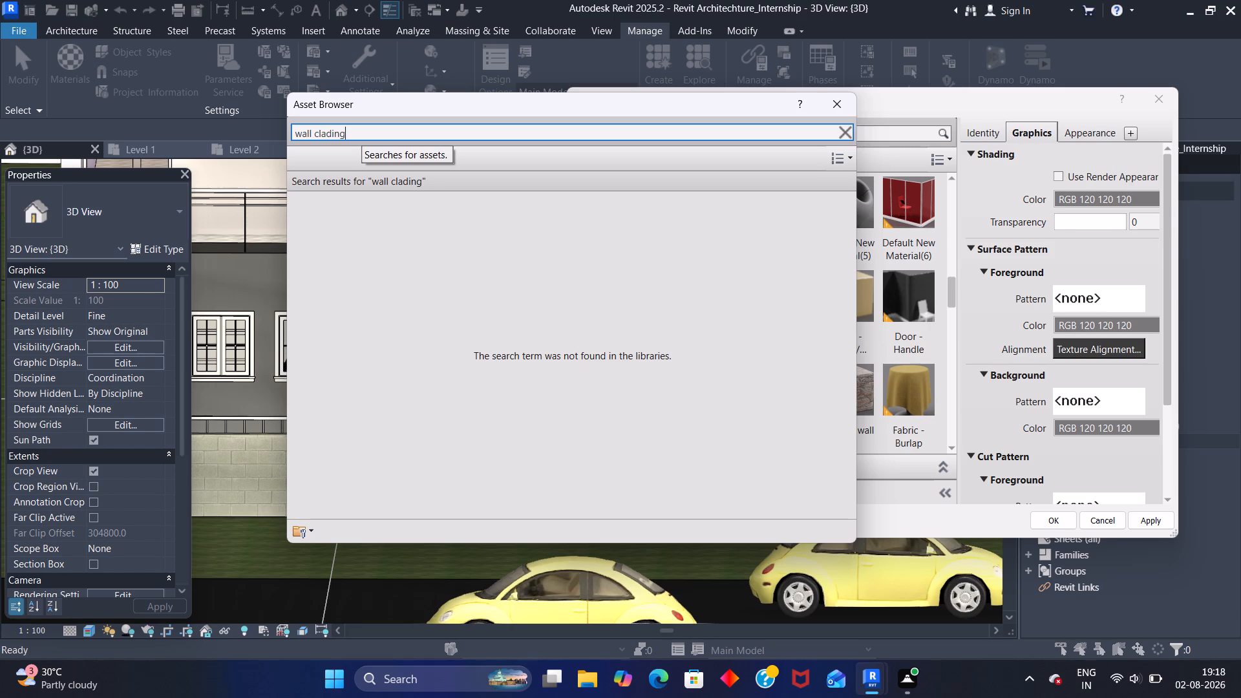
Shorten the asset search to "wall" and clear it so the full library categories are listed again.
key("BackSpace")
key("BackSpace")
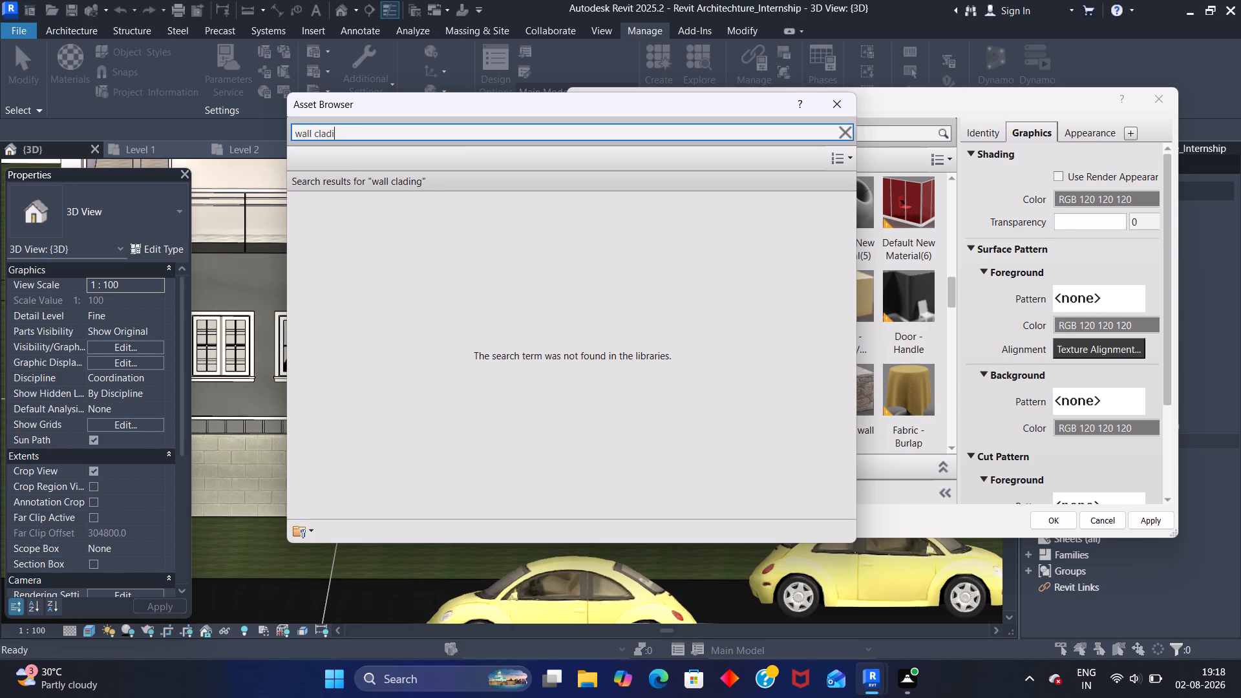
key("BackSpace")
key("BackSpace")
key("BackSpace")
key("BackSpace")
key("BackSpace")
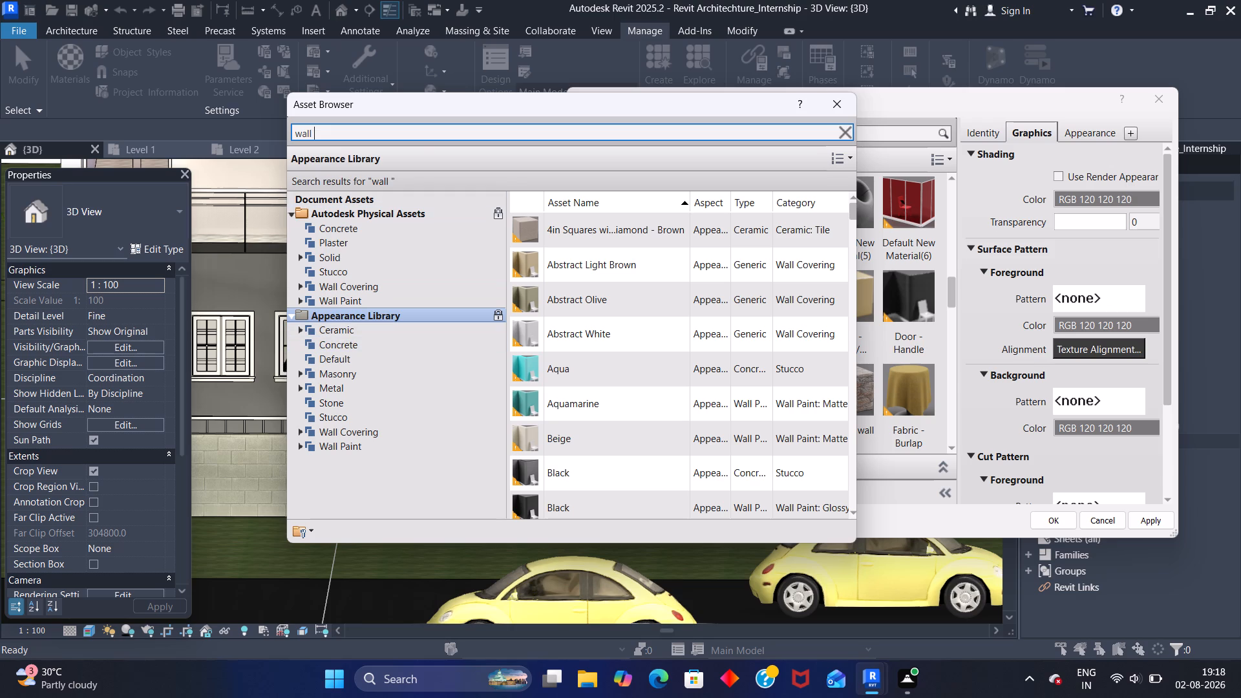
type("fl")
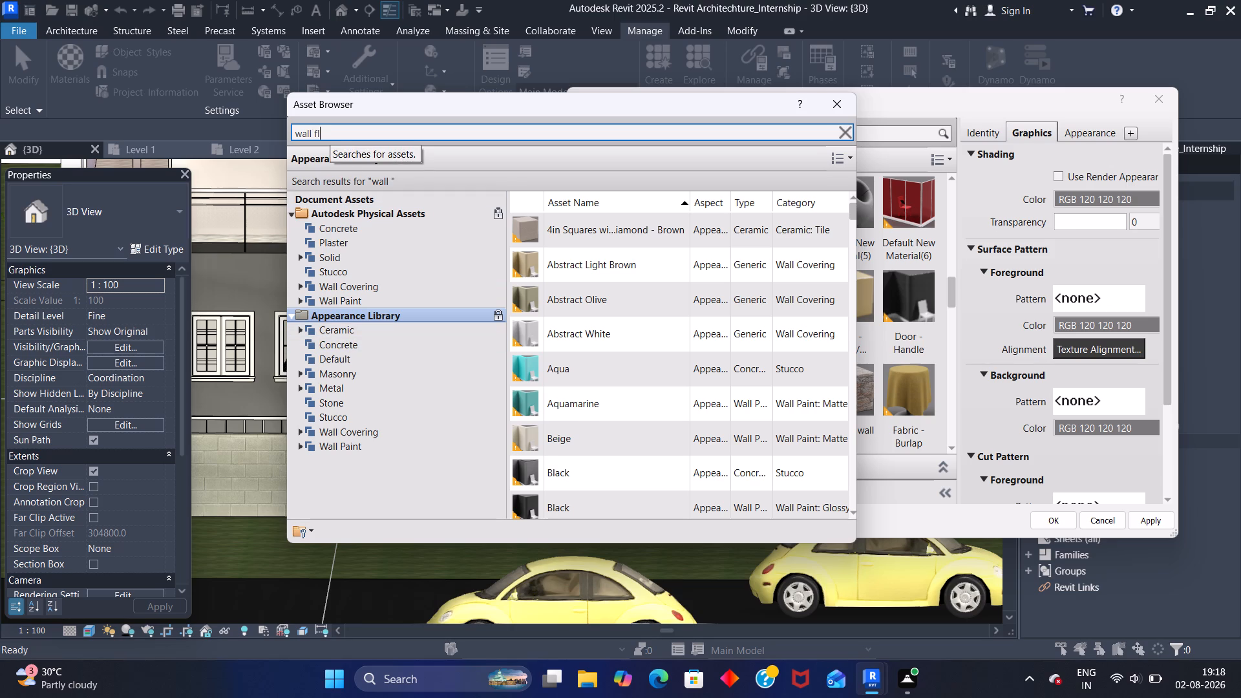
key("BackSpace")
key("BackSpace")
key("BackSpace")
key("BackSpace")
key("BackSpace")
key("BackSpace")
key("BackSpace")
key("BackSpace")
key("BackSpace")
key("BackSpace")
key("BackSpace")
key("BackSpace")
key("BackSpace")
key("BackSpace")
key("BackSpace")
key("BackSpace")
key("BackSpace")
key("BackSpace")
key("BackSpace")
key("BackSpace")
key("BackSpace")
key("BackSpace")
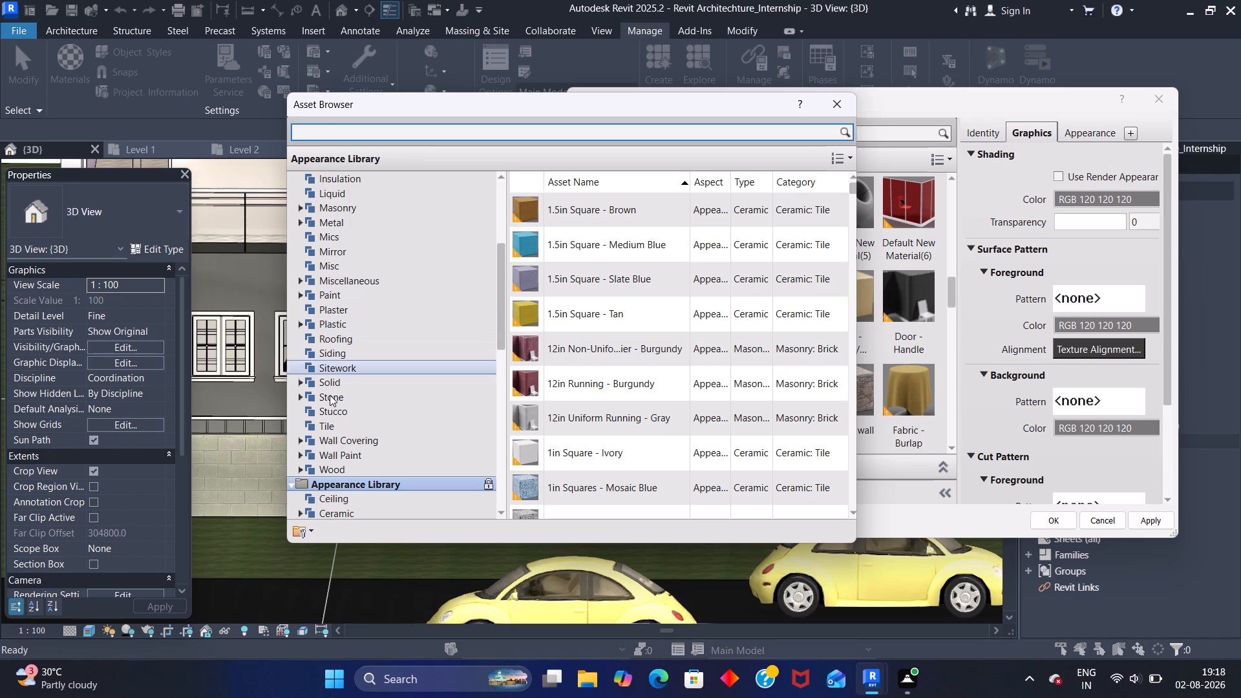
Replace the new material's appearance with the Tiles - Mix01 asset from the Autodesk Physical Assets Wall Covering: Tile category.
left_click(333, 426)
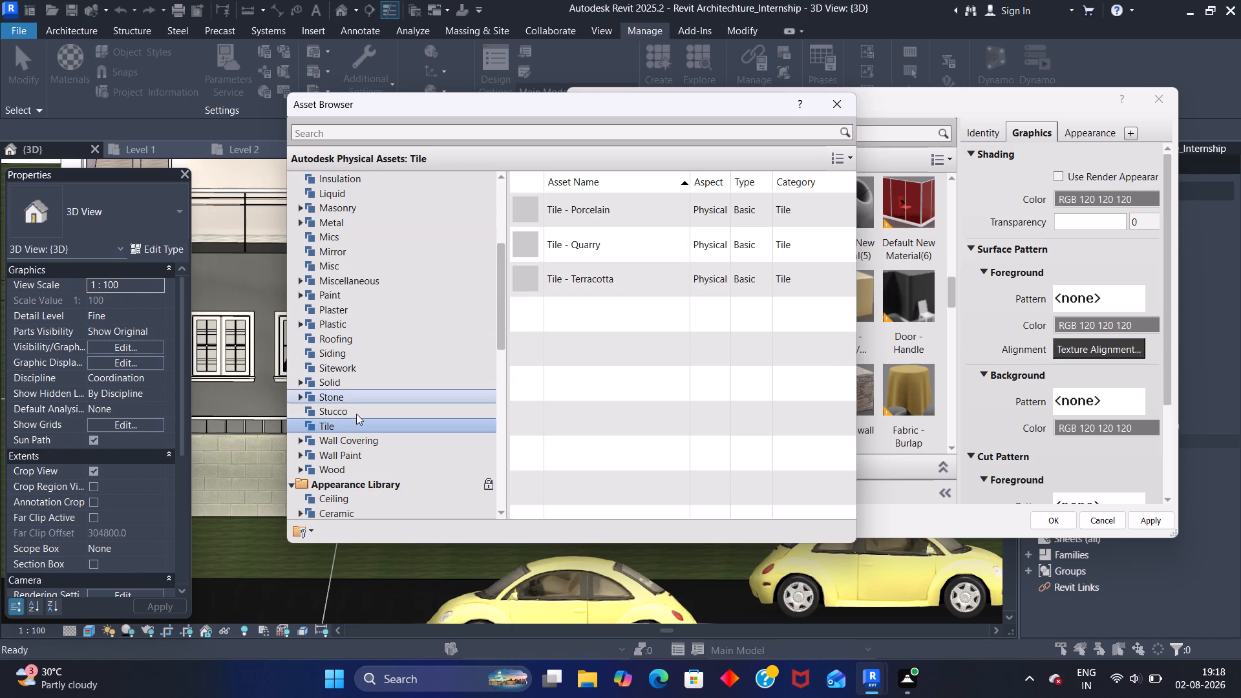
left_click(358, 438)
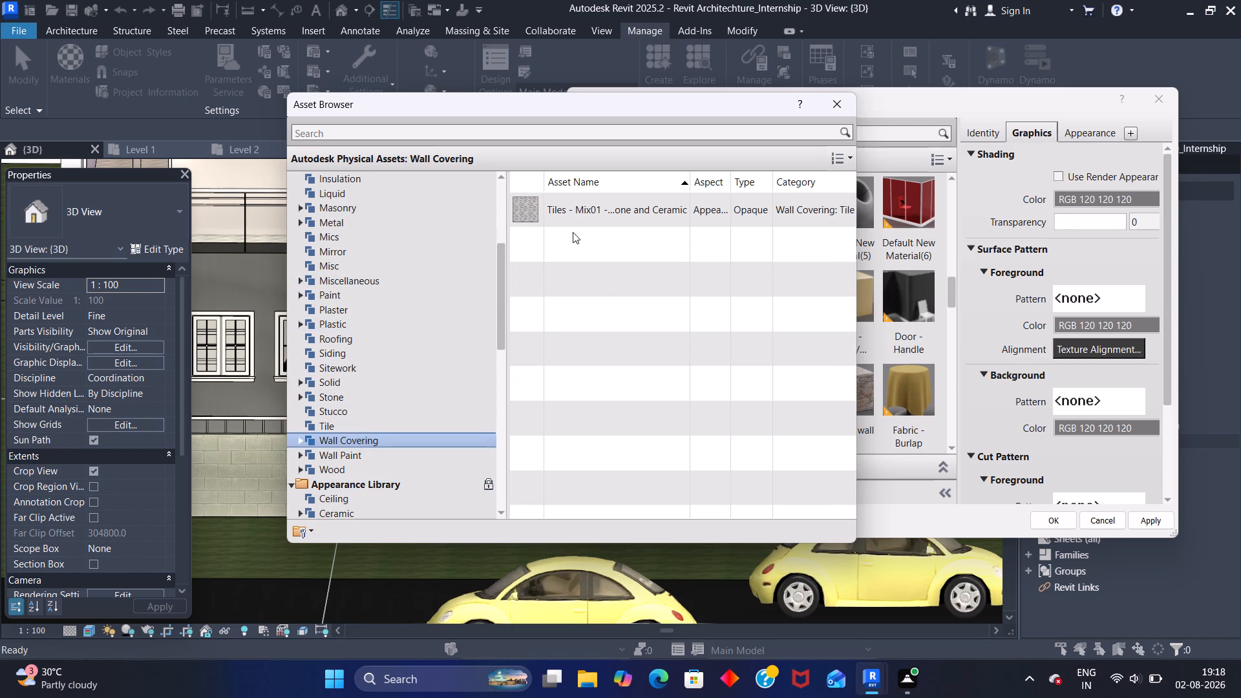
double_click(382, 444)
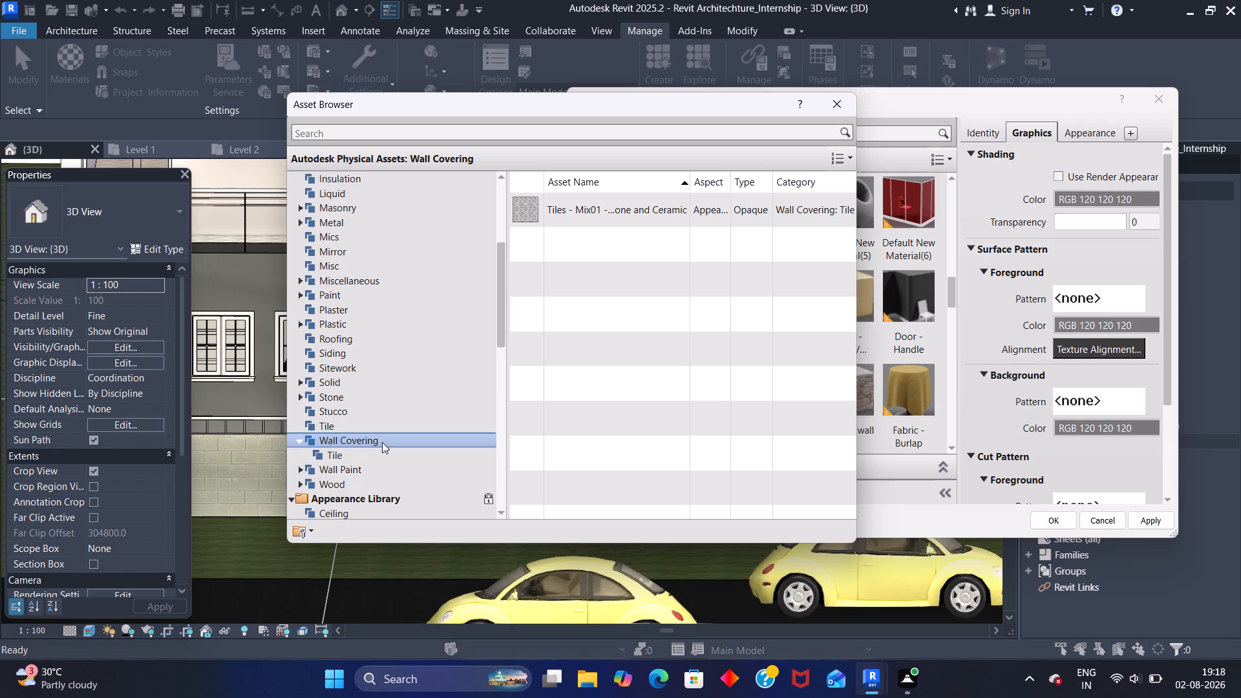
left_click(351, 458)
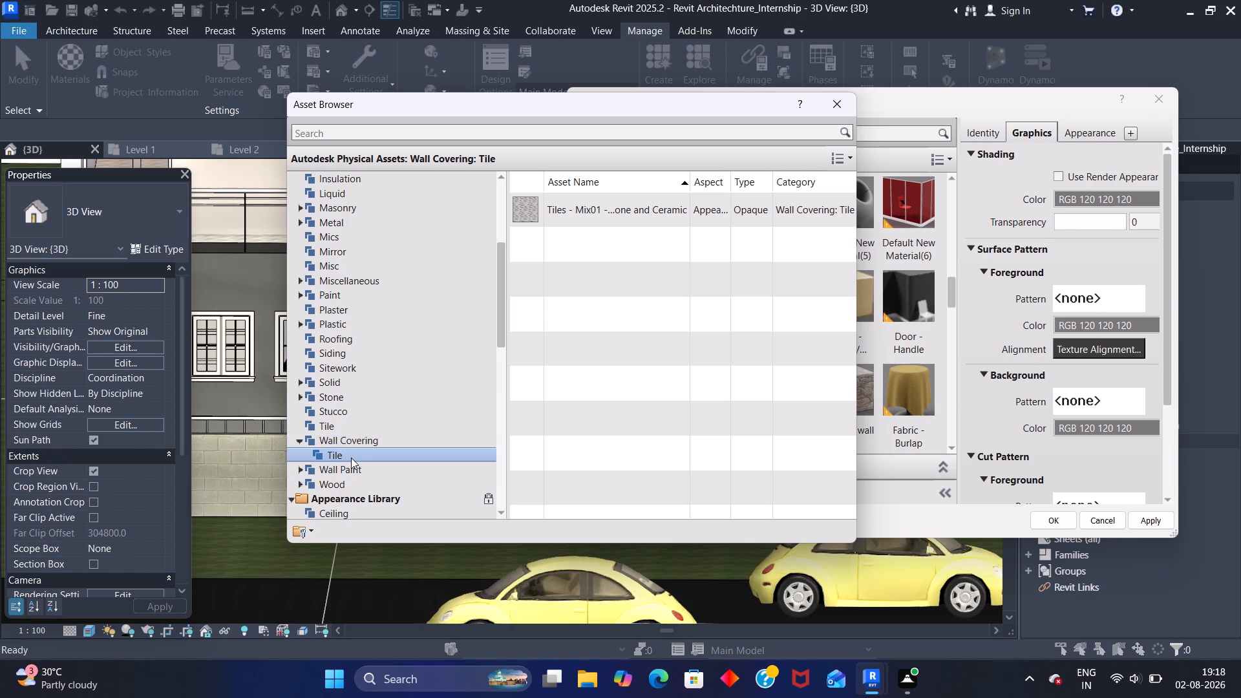
left_click(354, 453)
left_click(354, 453)
left_click(383, 456)
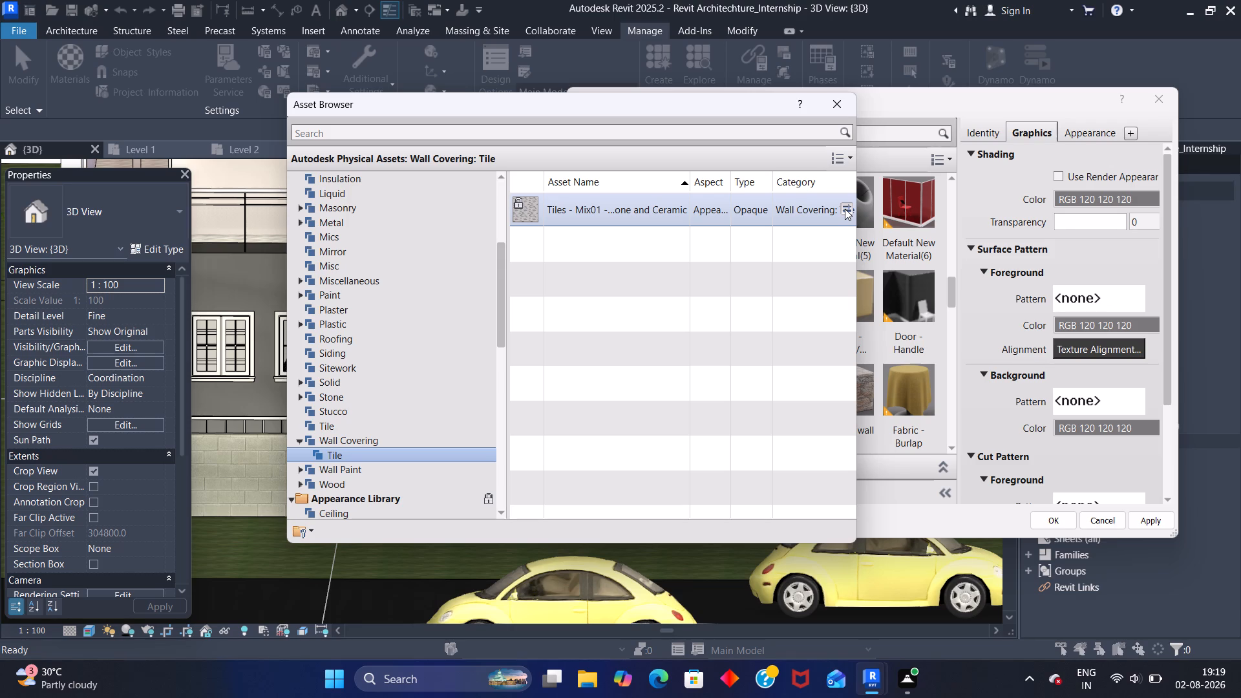
left_click(842, 204)
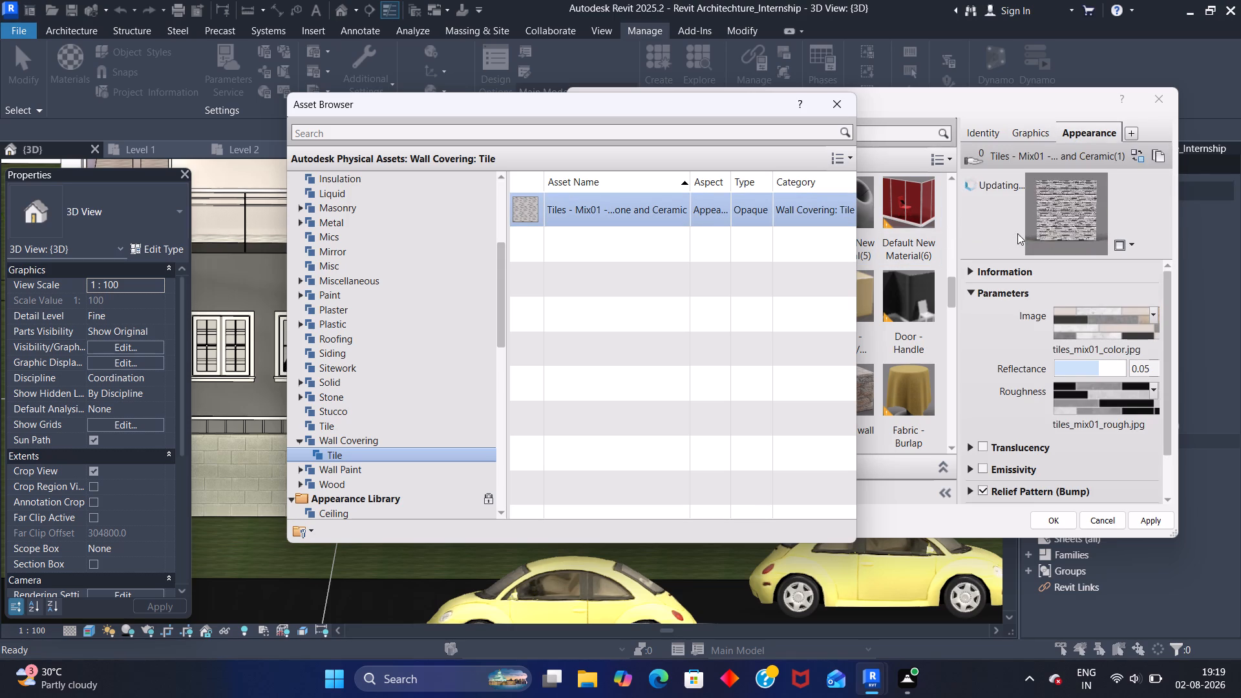
scroll(1043, 229, "up", 1)
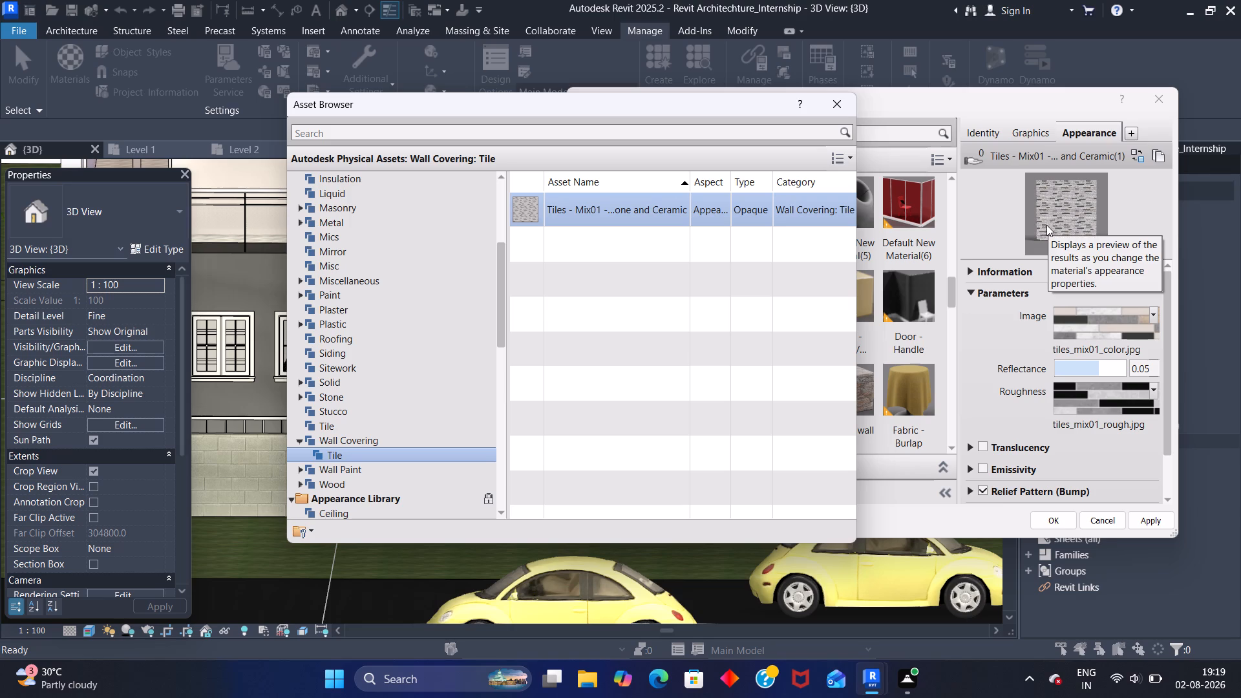
scroll(1054, 215, "up", 2)
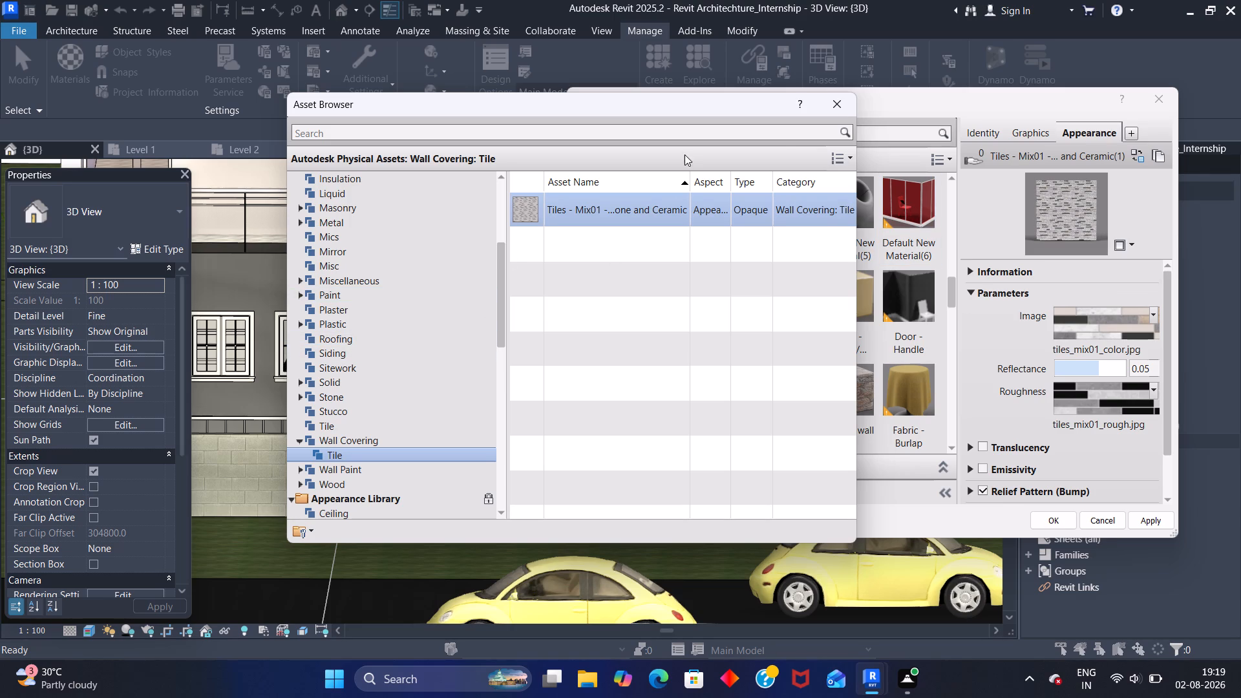
Look through the Wall Covering, Wall Paint and Wood assets of the Autodesk Physical Assets library.
left_click(372, 440)
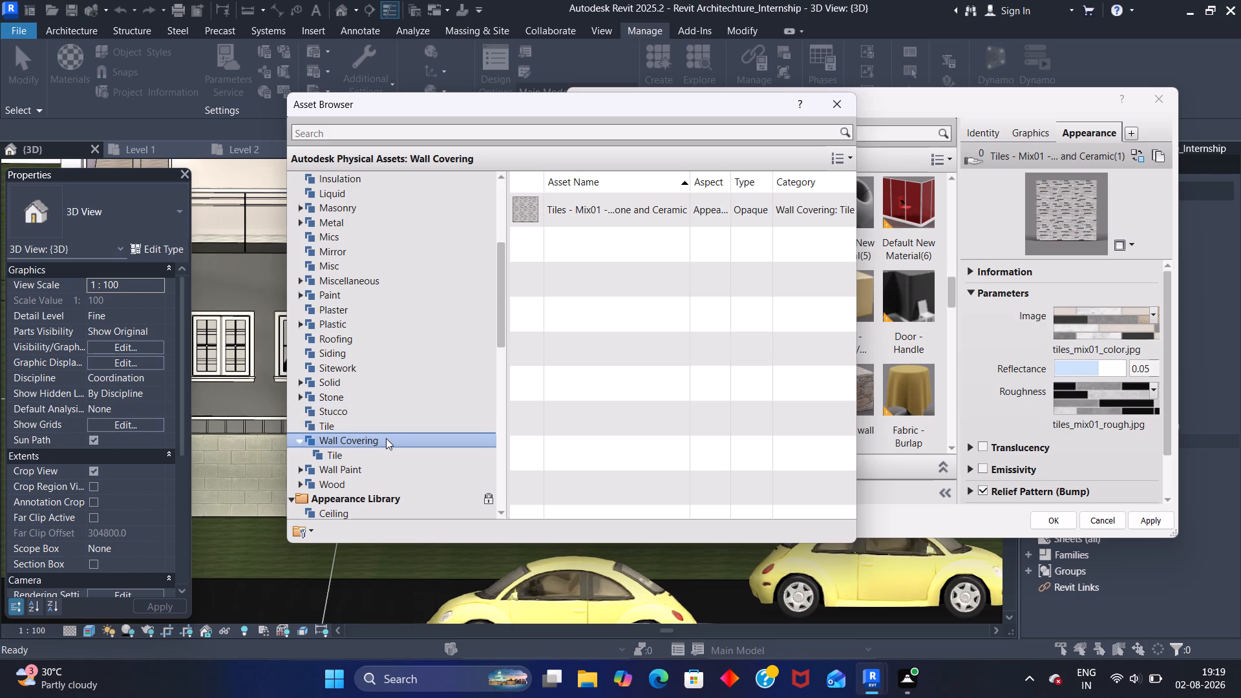
left_click(374, 468)
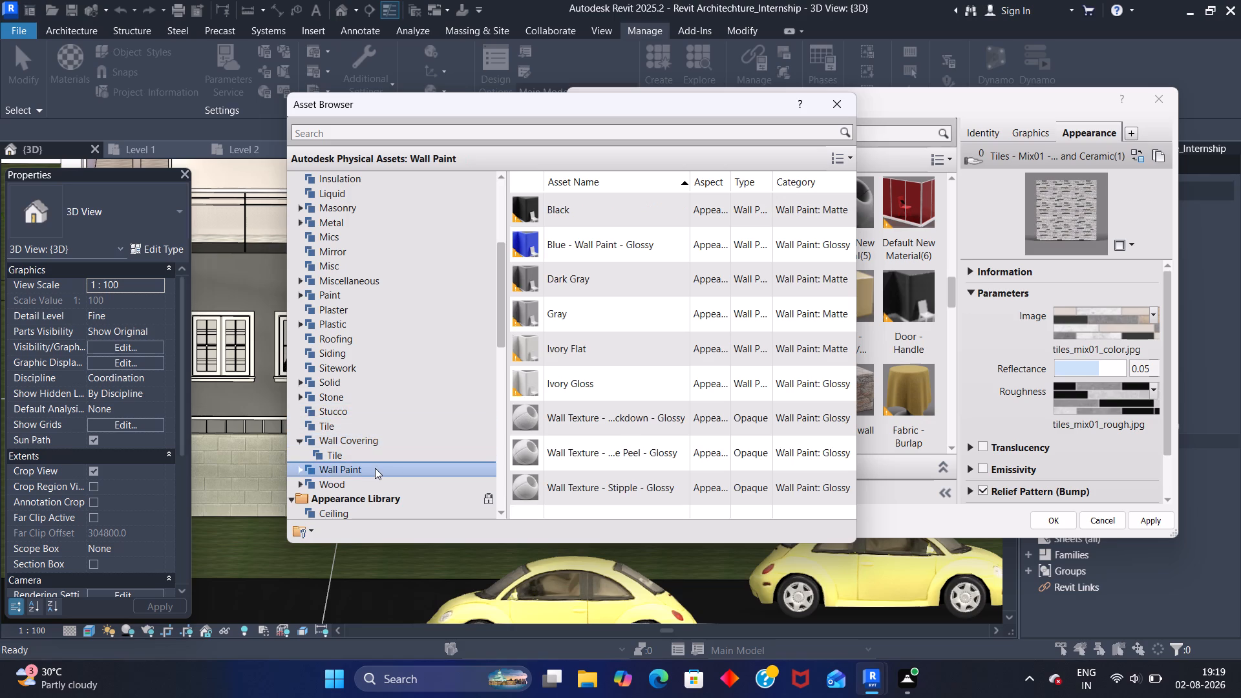
scroll(556, 310, "down", 4)
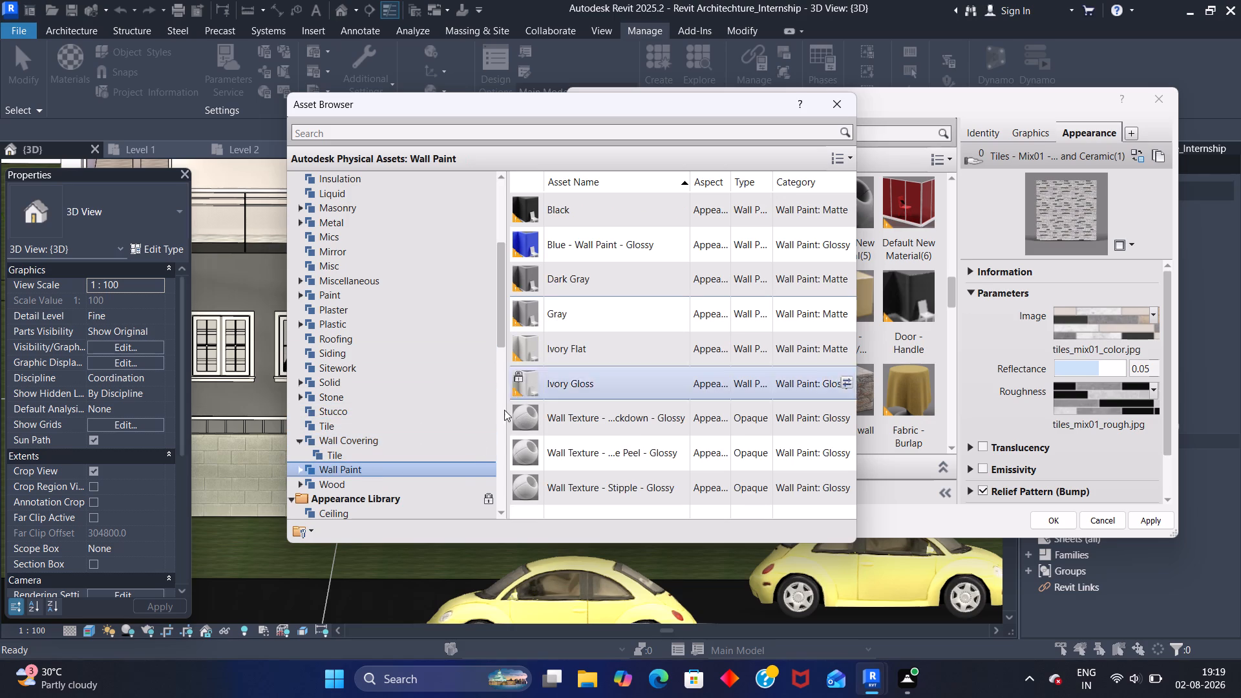
left_click(463, 467)
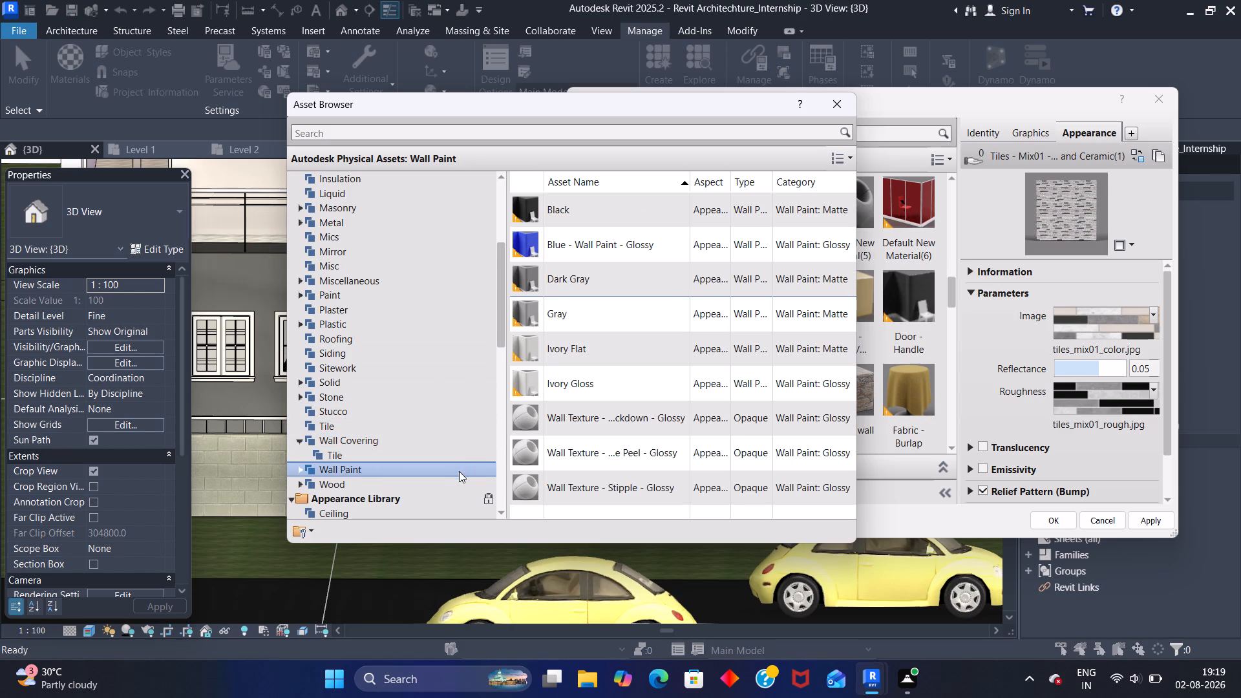
left_click(424, 478)
scroll(615, 328, "down", 4)
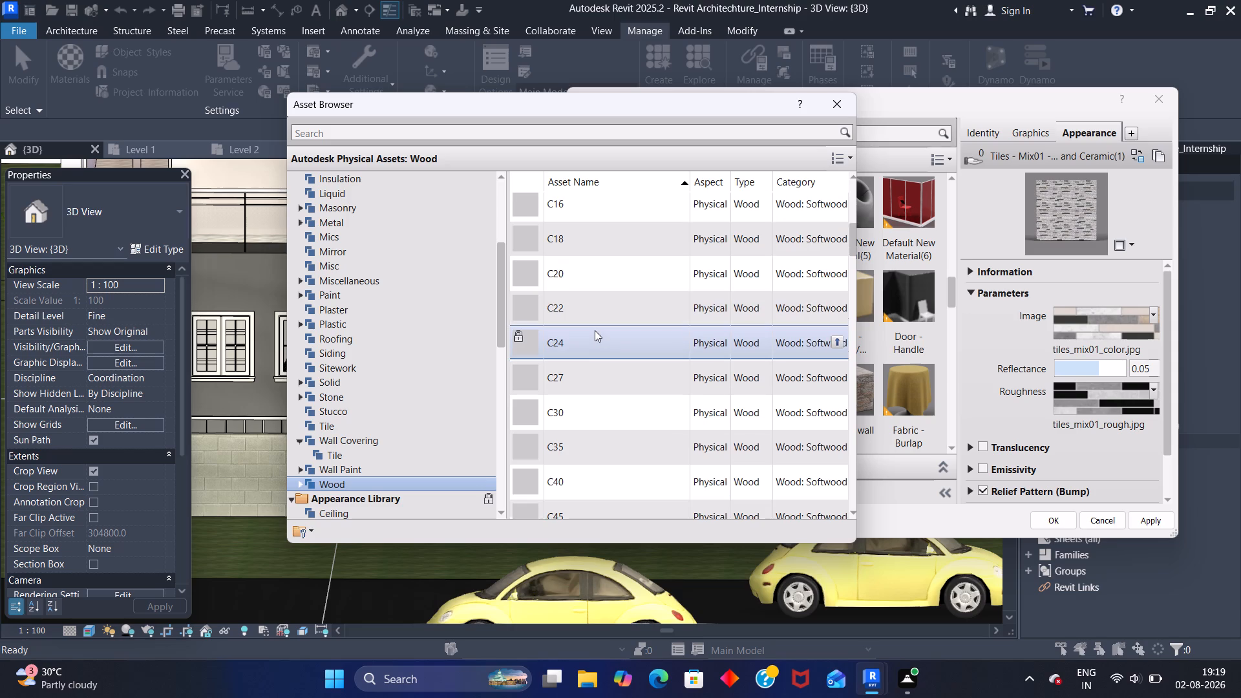
scroll(591, 327, "down", 5)
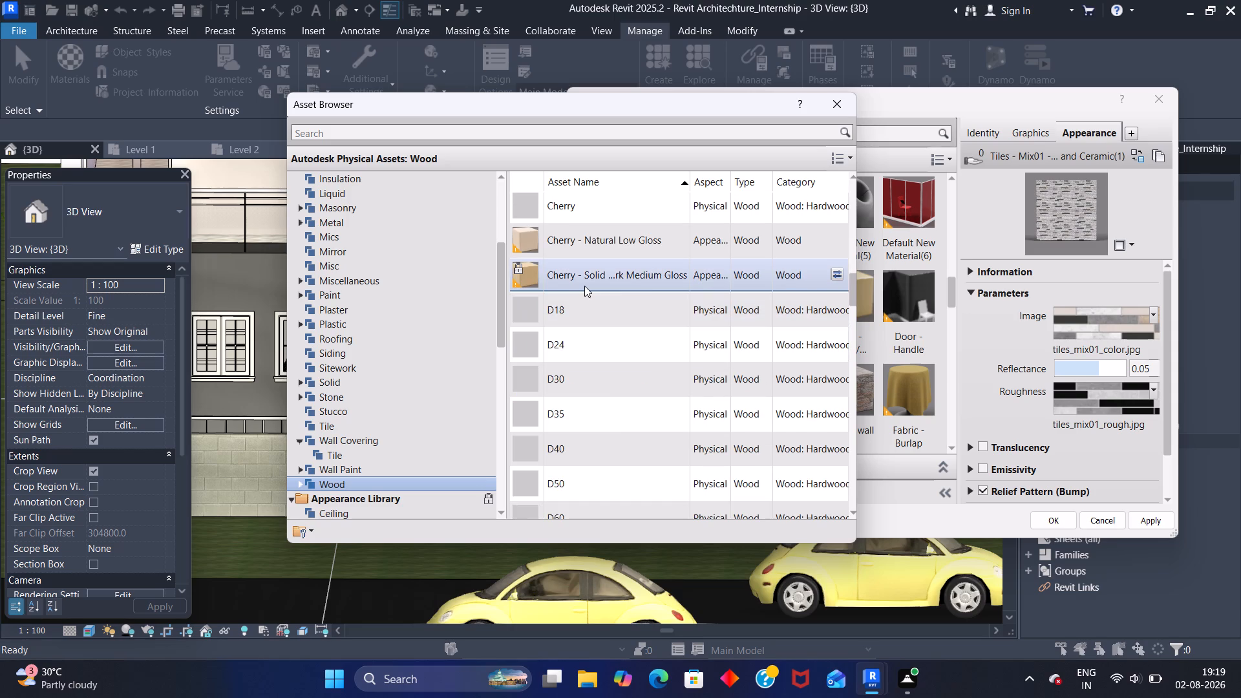
scroll(584, 286, "down", 3)
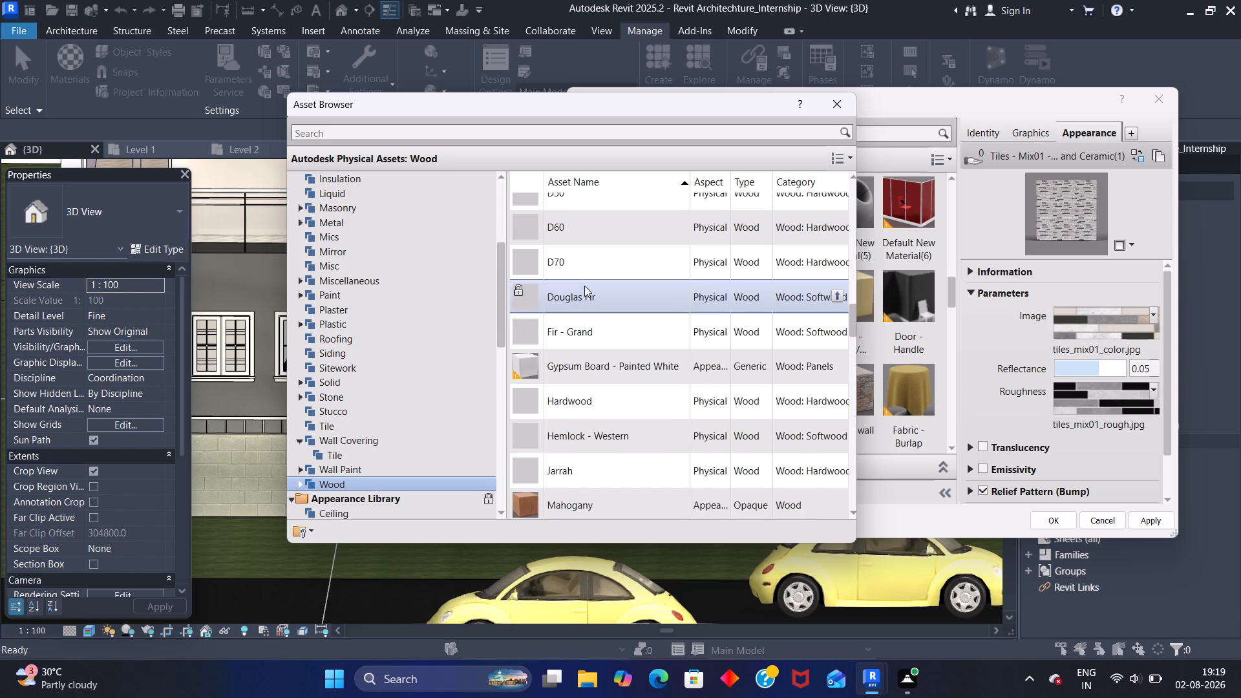
scroll(584, 286, "down", 3)
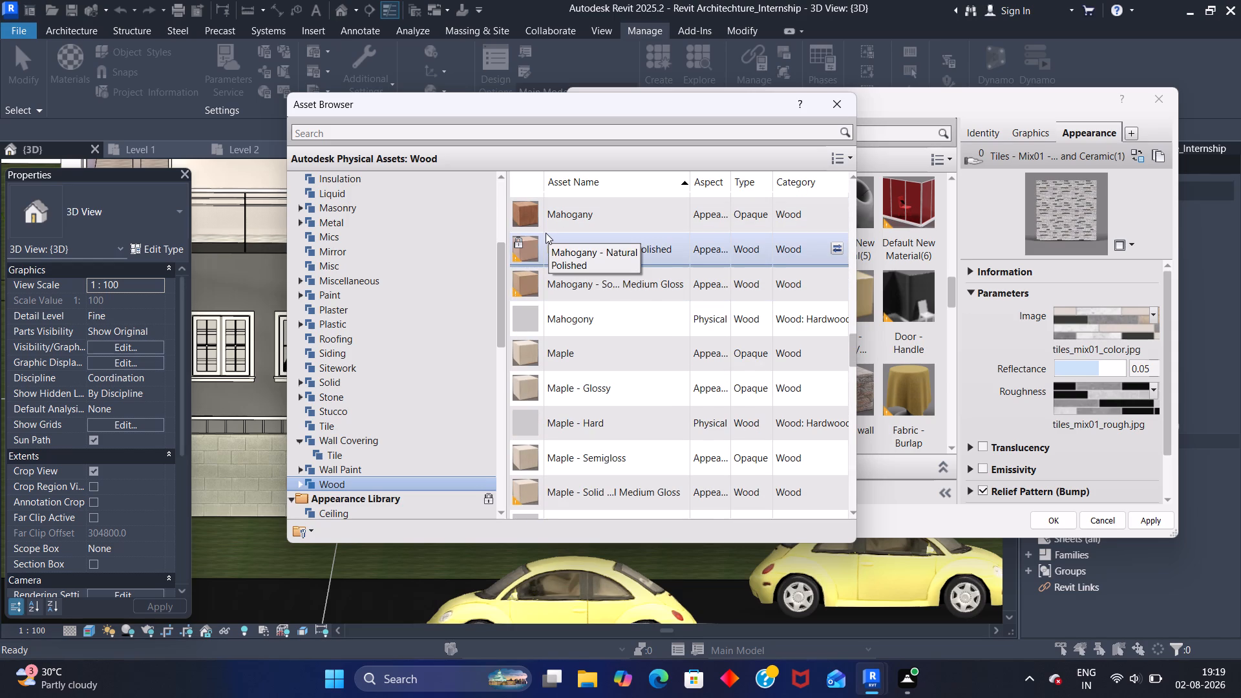
scroll(558, 296, "down", 6)
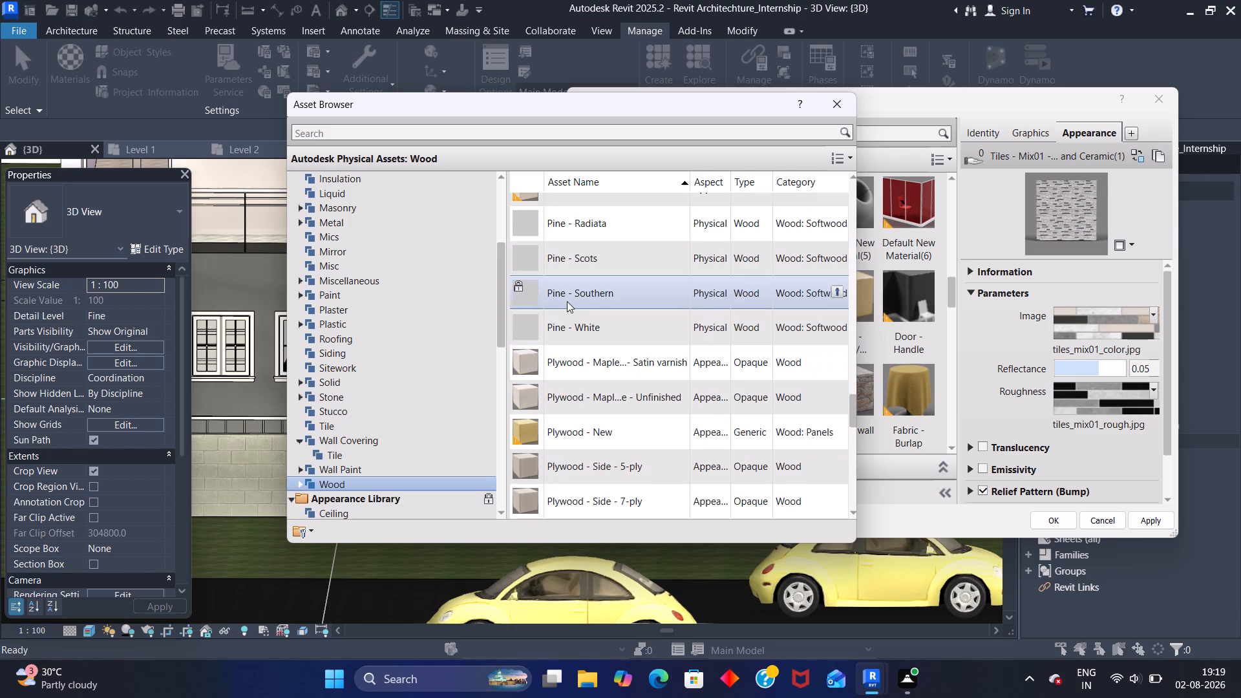
scroll(567, 301, "down", 4)
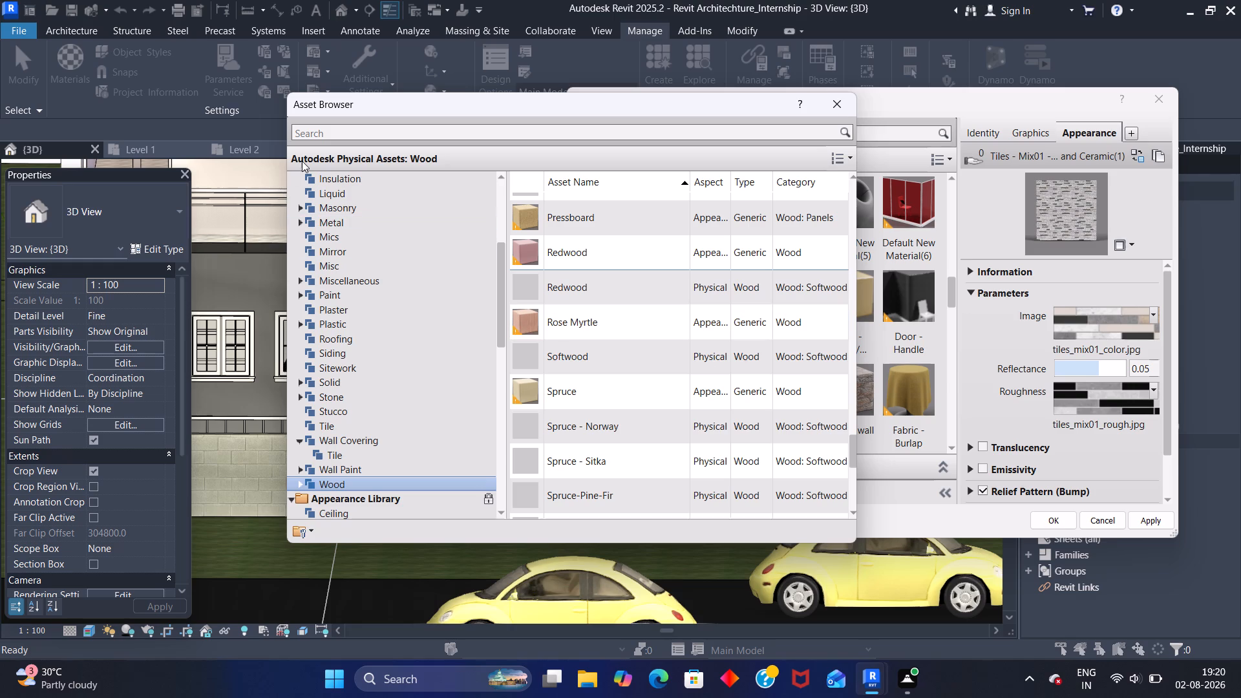
Search the assets for "flooring" and look through the Document Assets and the Solid, Tile, Flooring, Fabric and Ceramic physical asset categories.
left_click(335, 131)
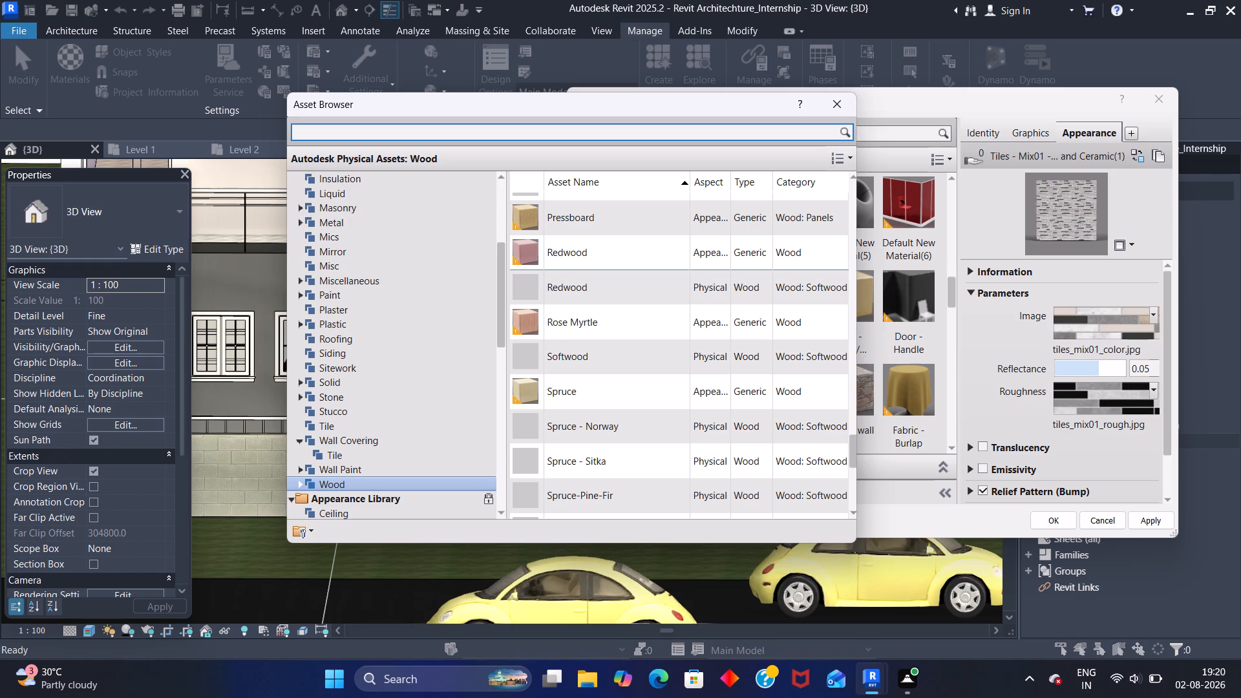
type("flooring")
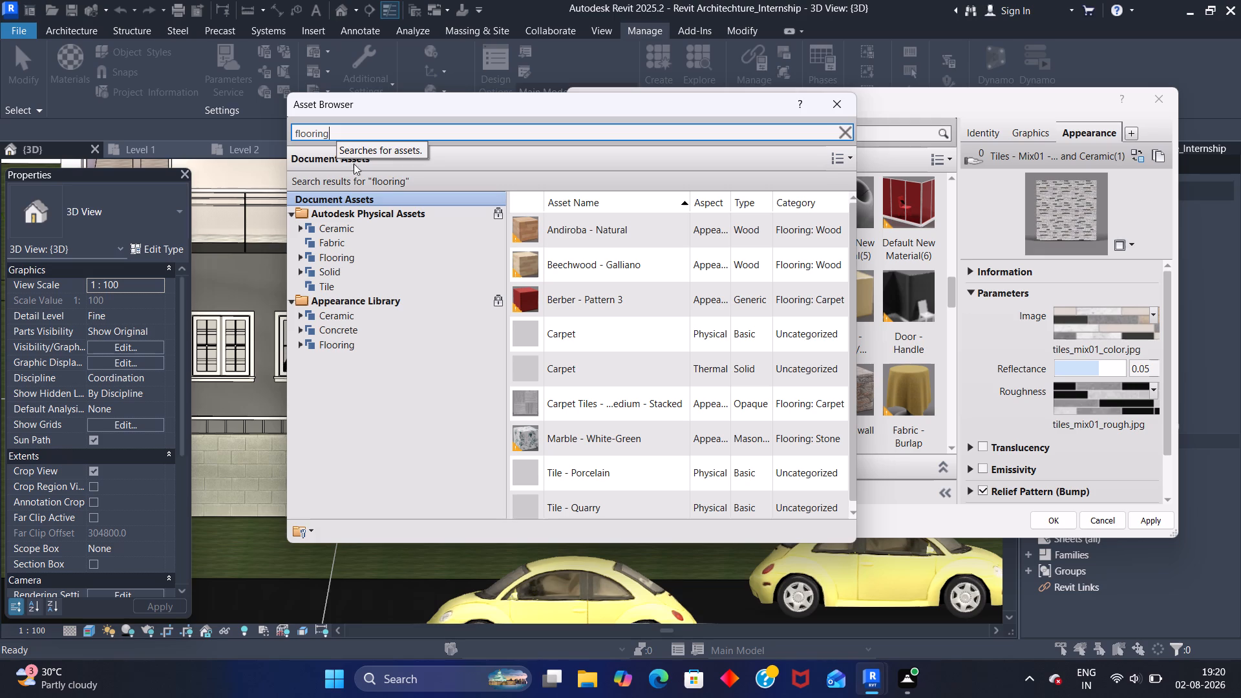
scroll(562, 410, "down", 4)
scroll(563, 394, "up", 2)
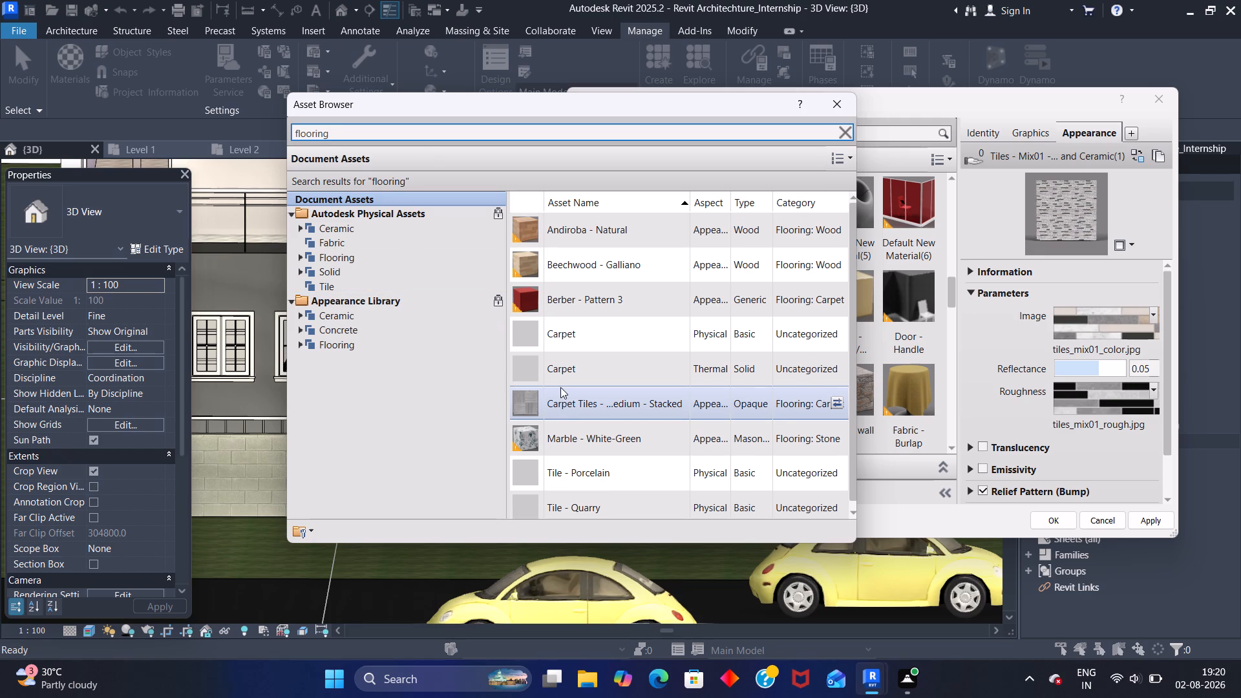
scroll(560, 387, "up", 2)
scroll(562, 301, "up", 1)
scroll(560, 281, "down", 5)
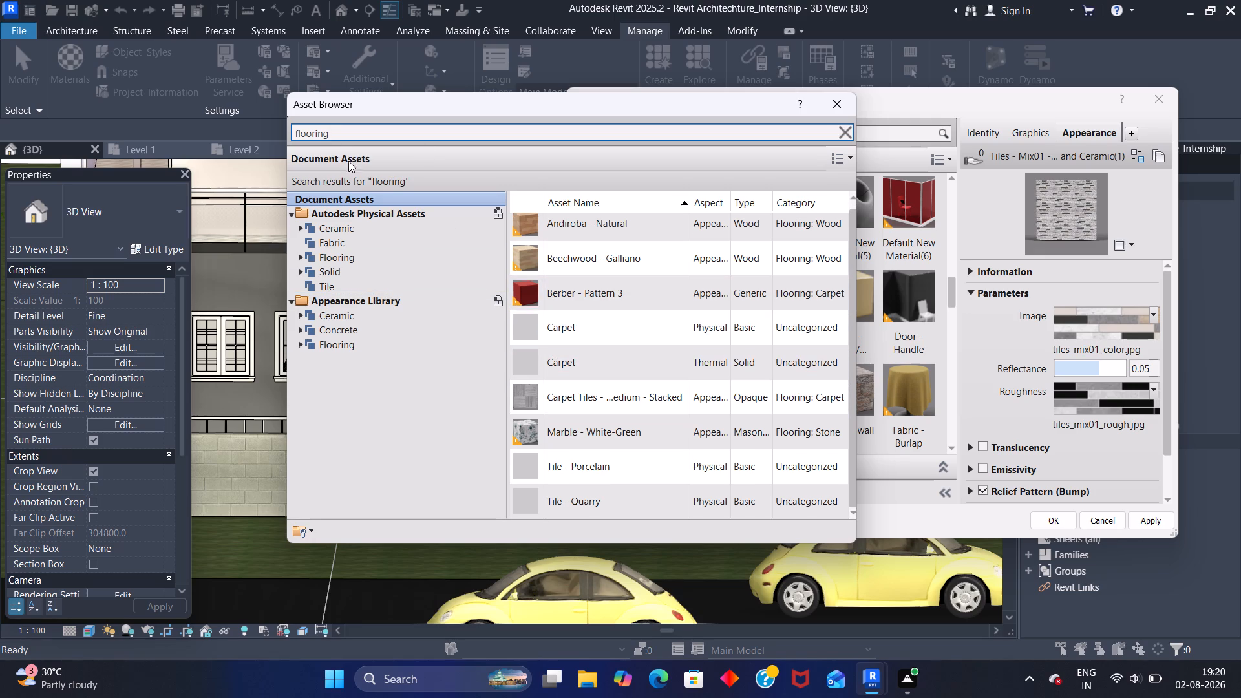
left_click(352, 270)
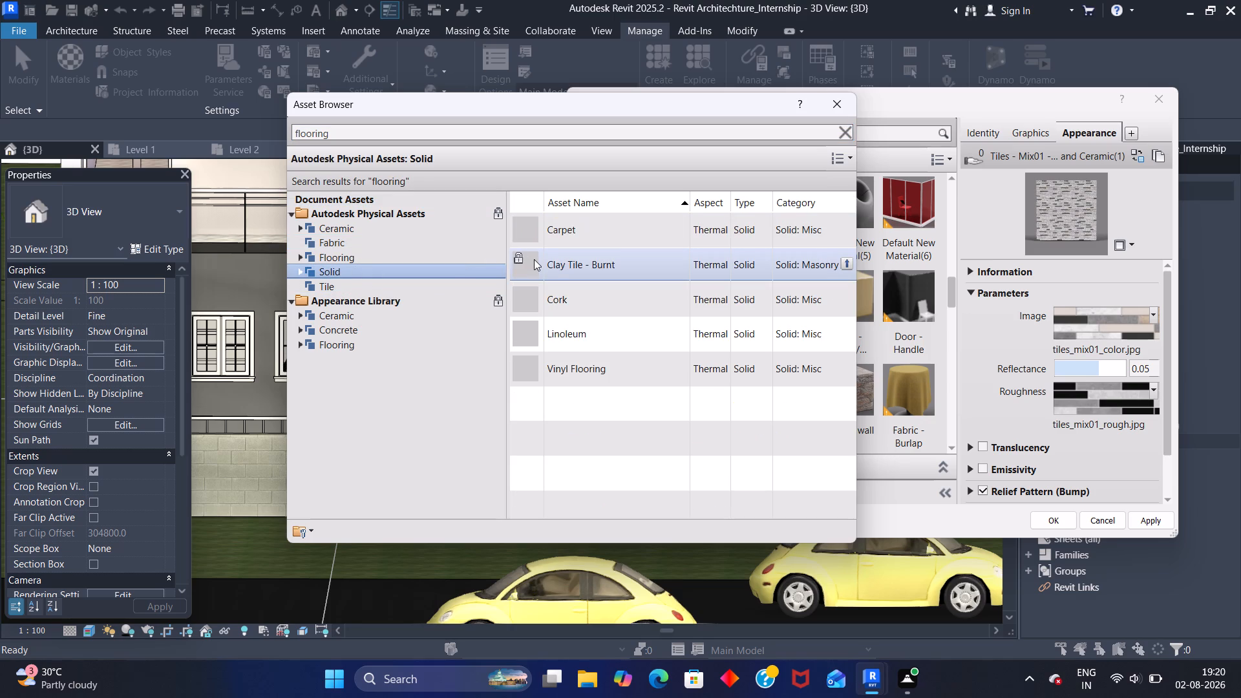
left_click(363, 281)
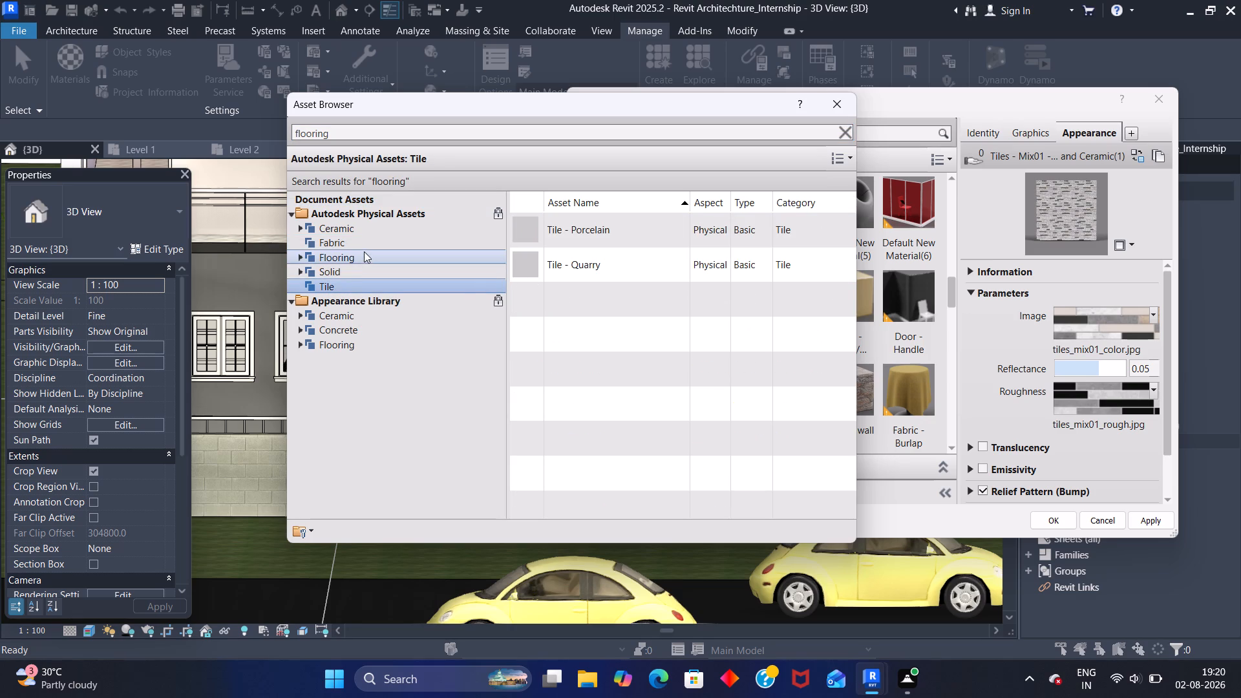
left_click(364, 251)
left_click(375, 240)
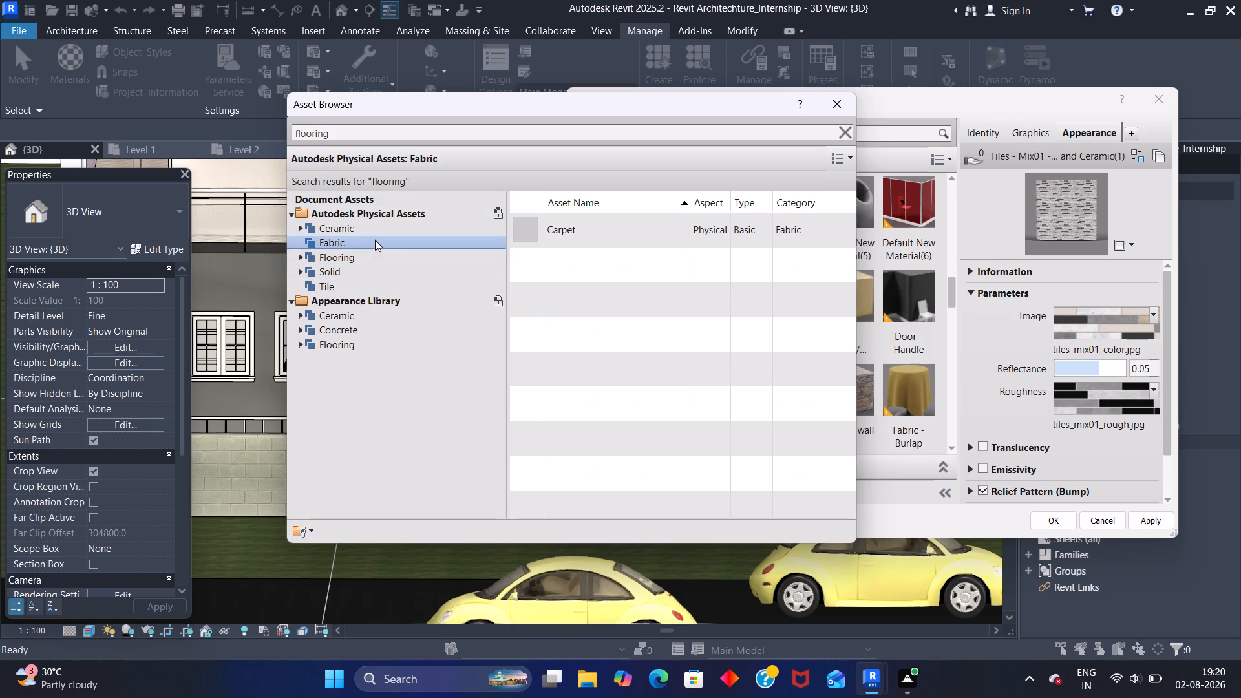
left_click(390, 227)
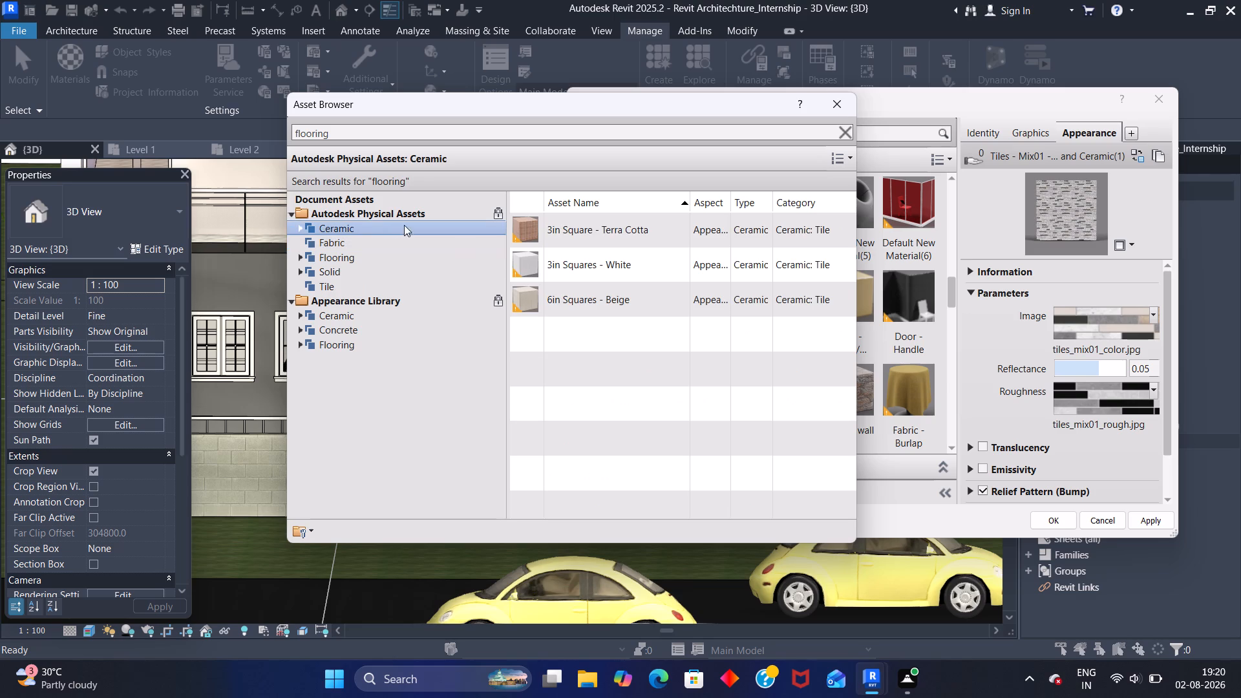
scroll(551, 249, "up", 1)
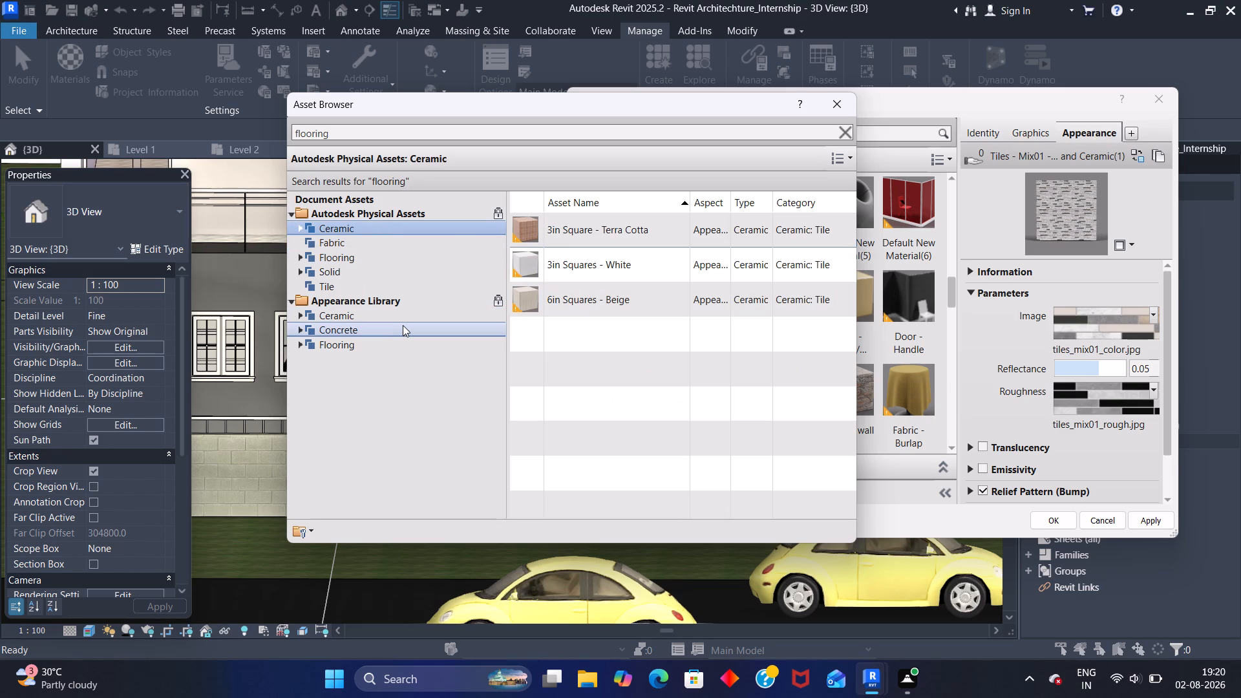
Replace the new material's appearance with the Blue-Yellow carpet asset from the Appearance Library's Flooring category.
left_click(403, 325)
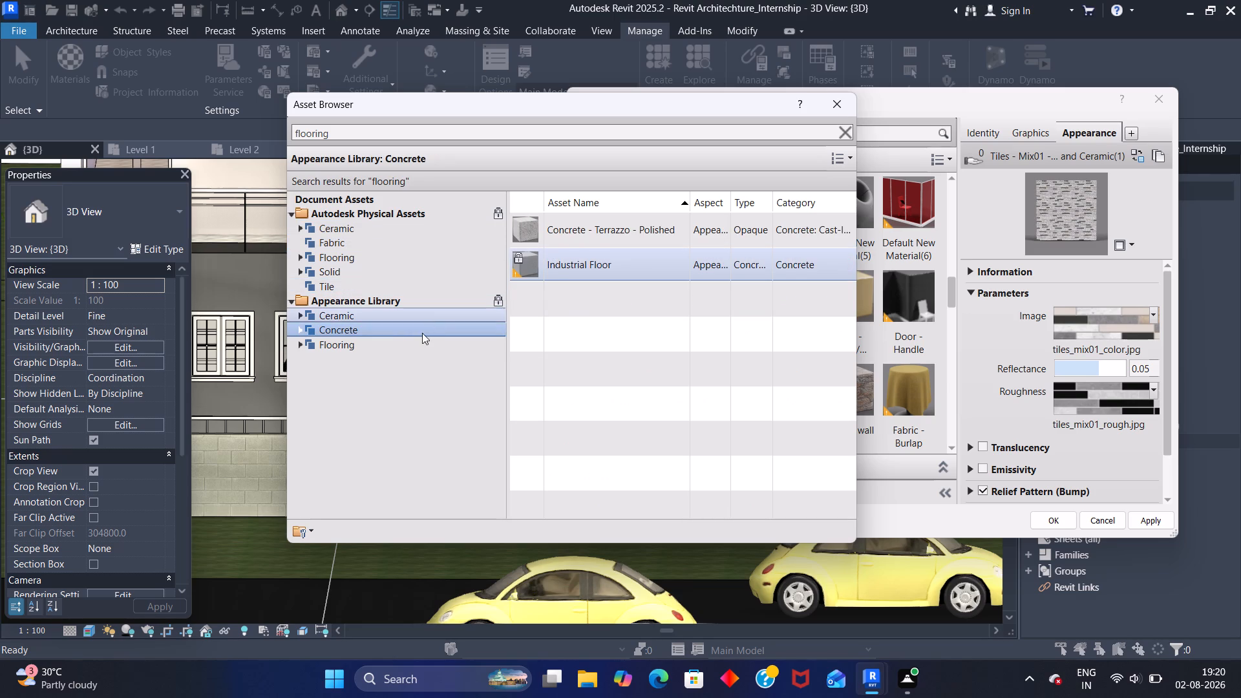
left_click(418, 338)
scroll(543, 319, "down", 6)
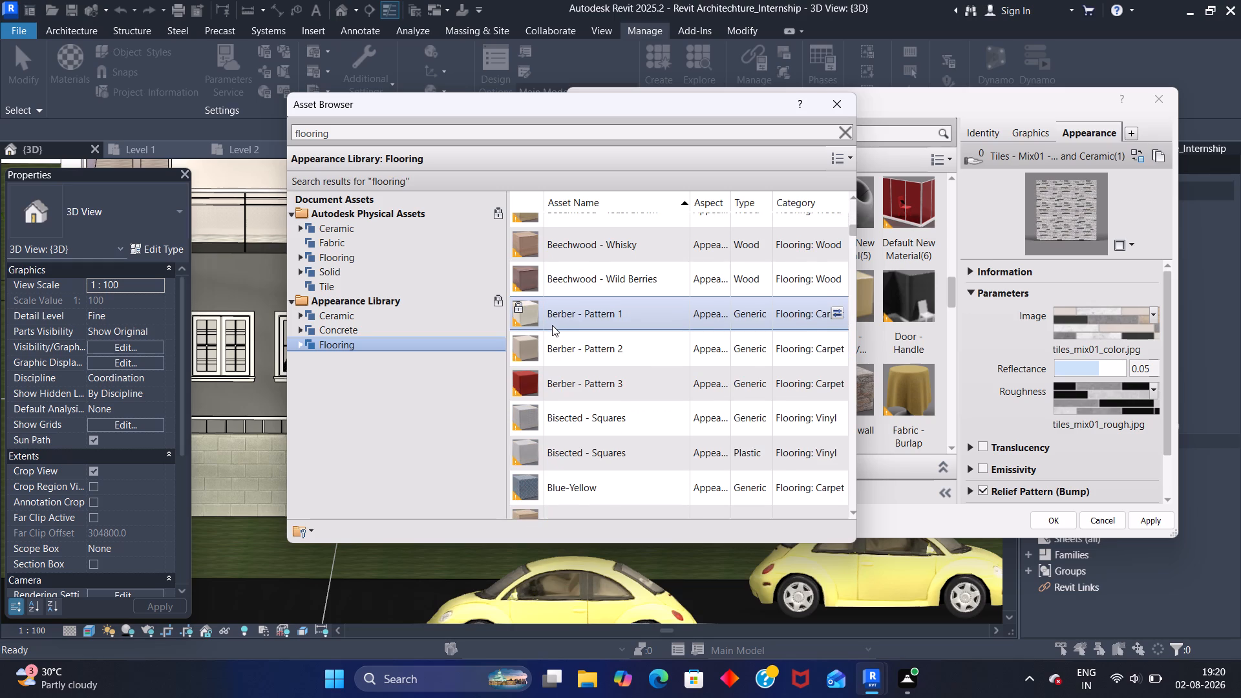
scroll(552, 325, "down", 2)
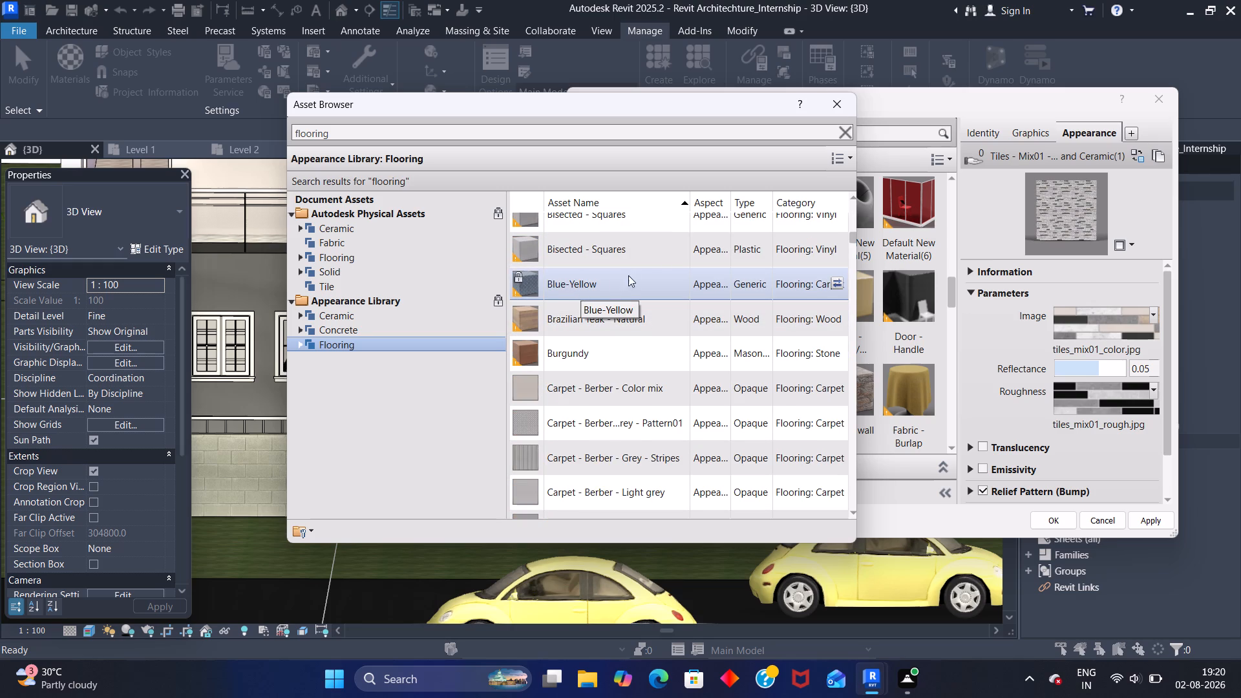
left_click(837, 284)
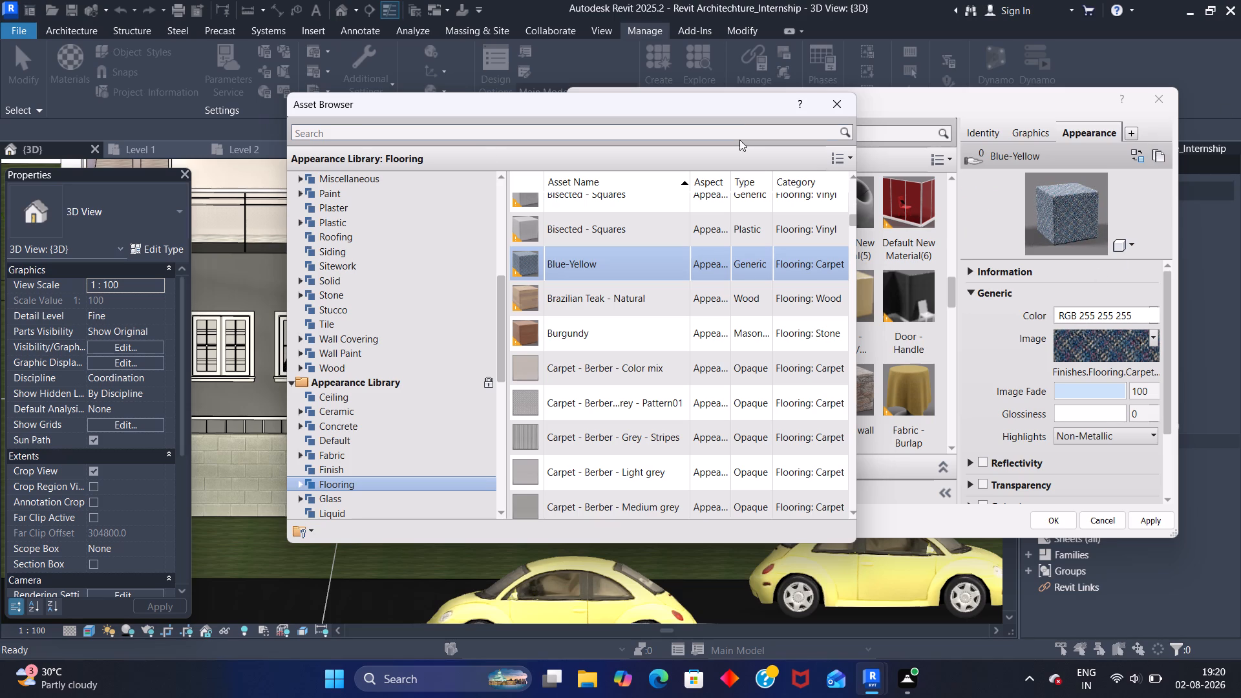
Set the material's shading to use its render appearance, apply the change and close the material editor.
left_click(1042, 133)
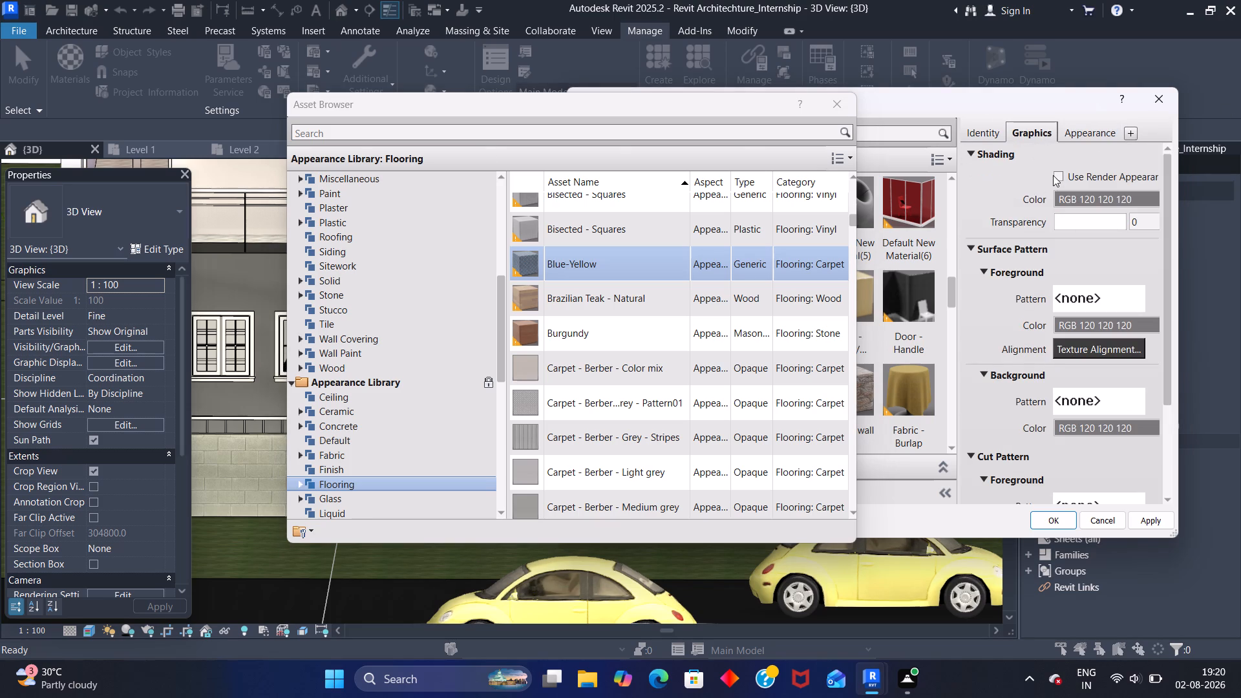
left_click(1058, 172)
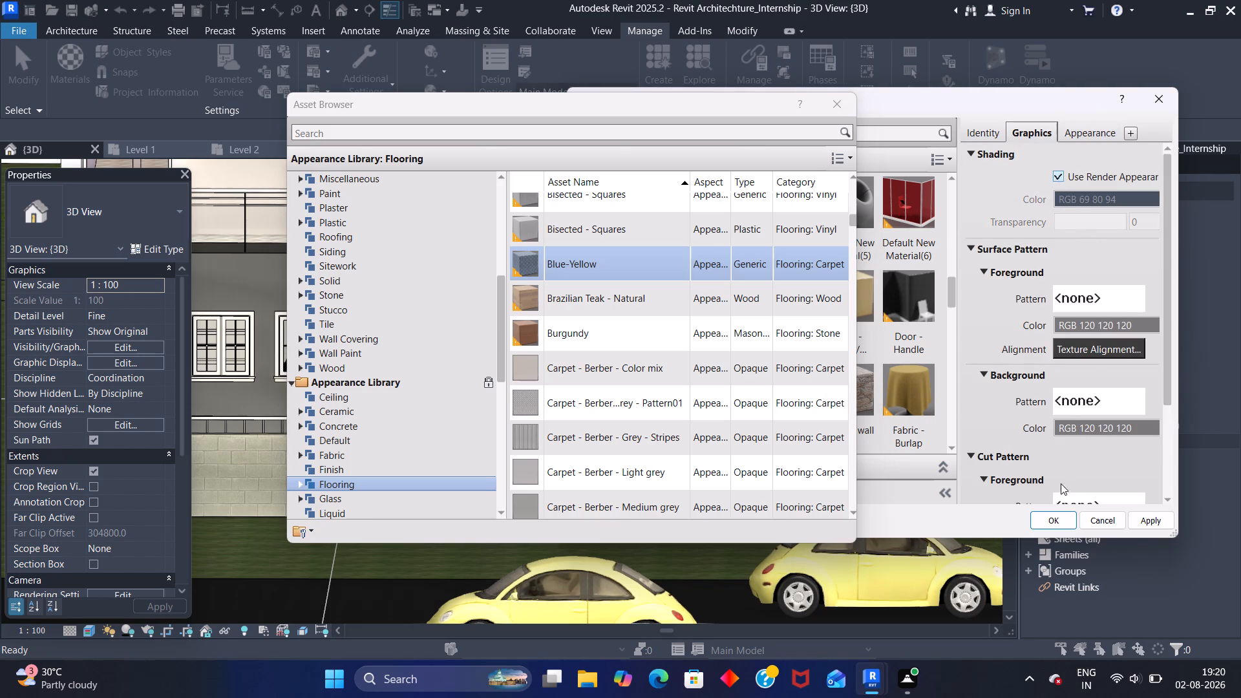
left_click(1152, 523)
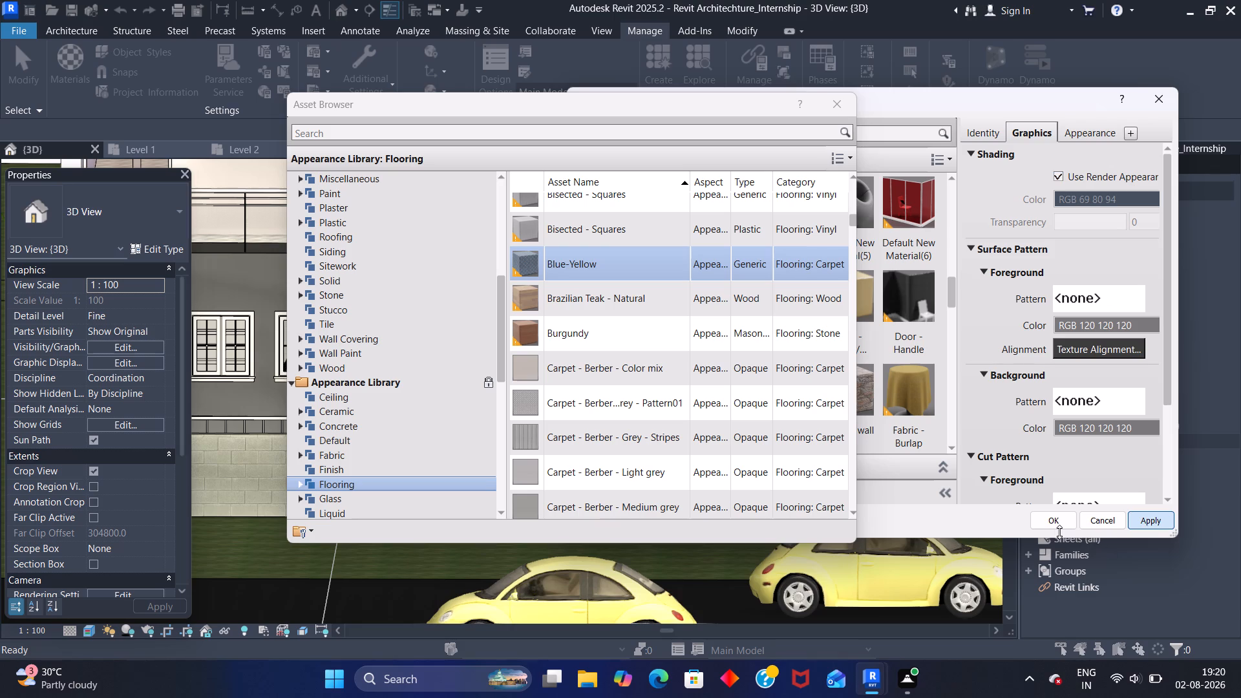
left_click(1059, 523)
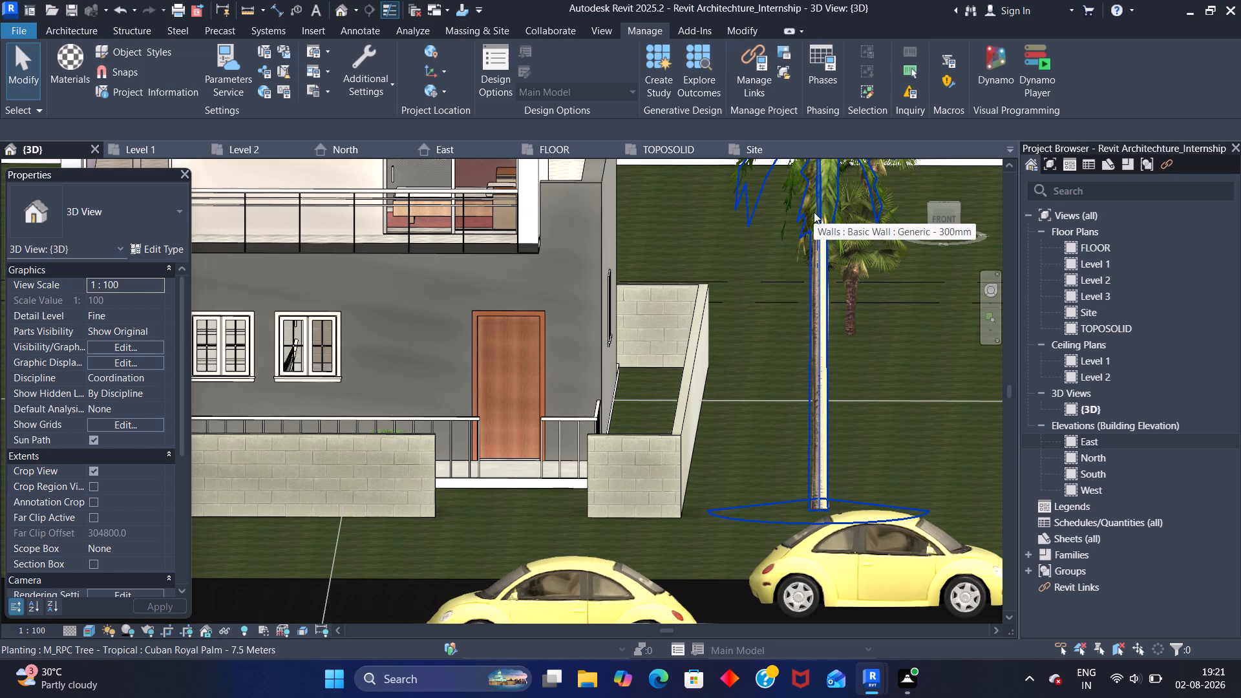
Start the Paint tool and choose Default New Material(7) from the project materials.
left_click(734, 33)
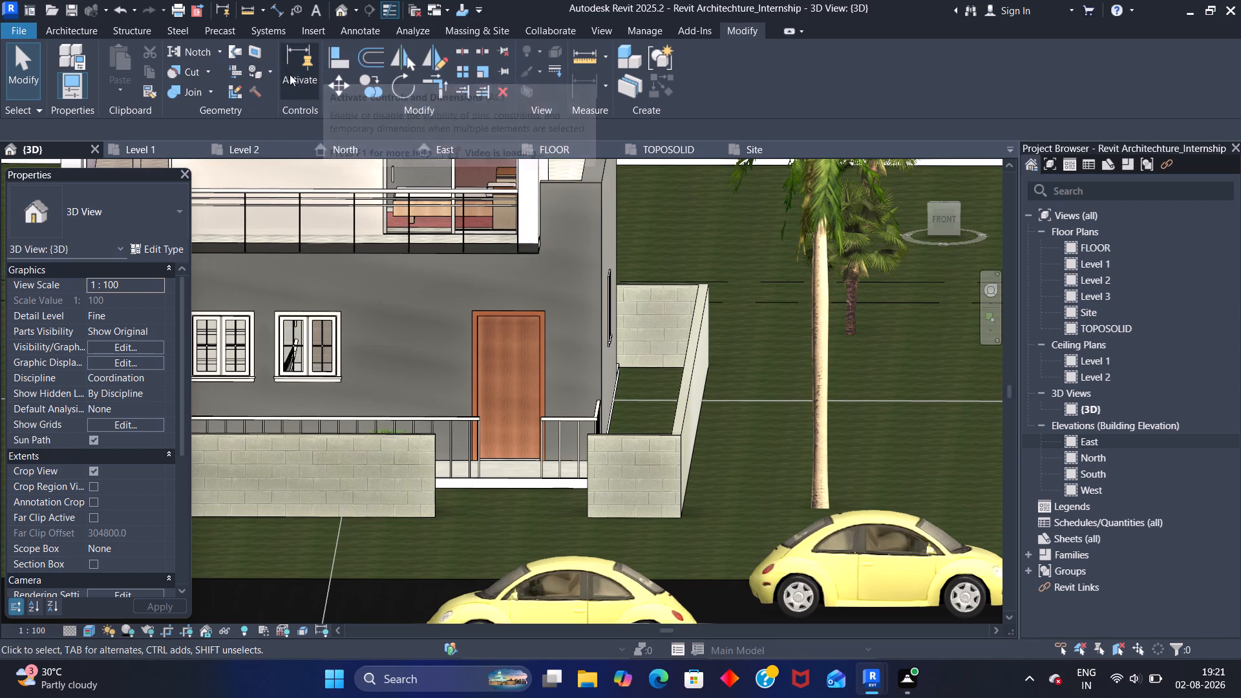
left_click(259, 69)
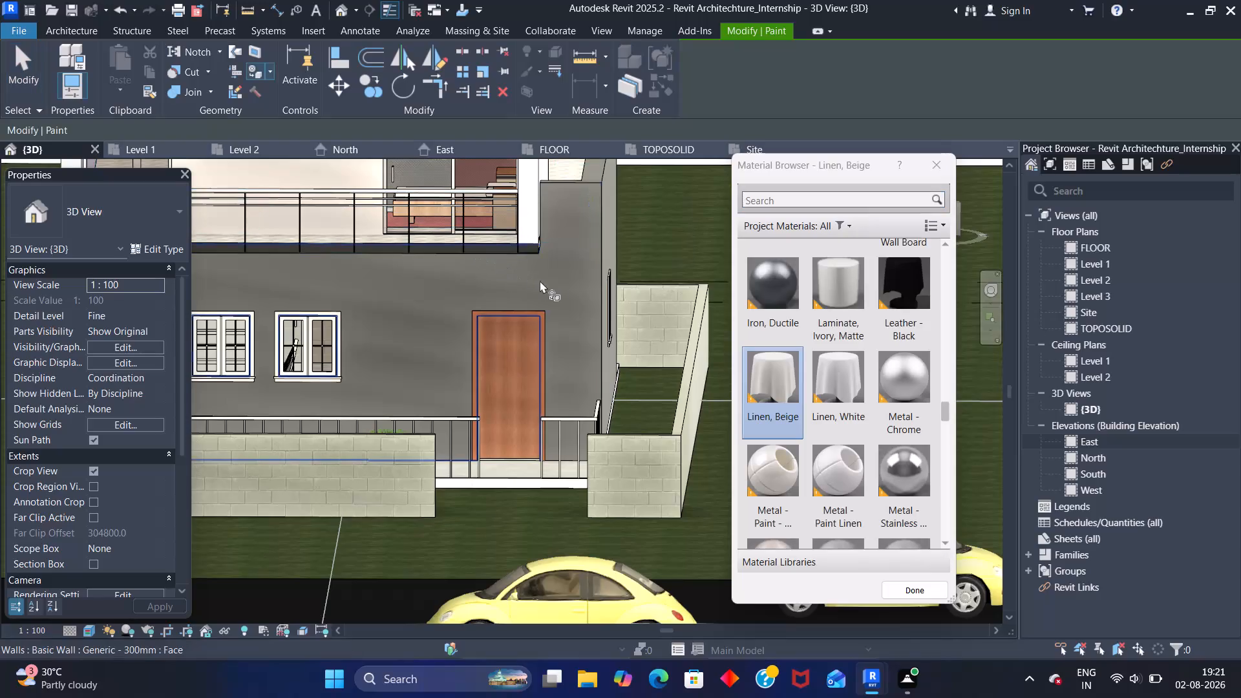
scroll(820, 373, "down", 3)
scroll(823, 339, "up", 1)
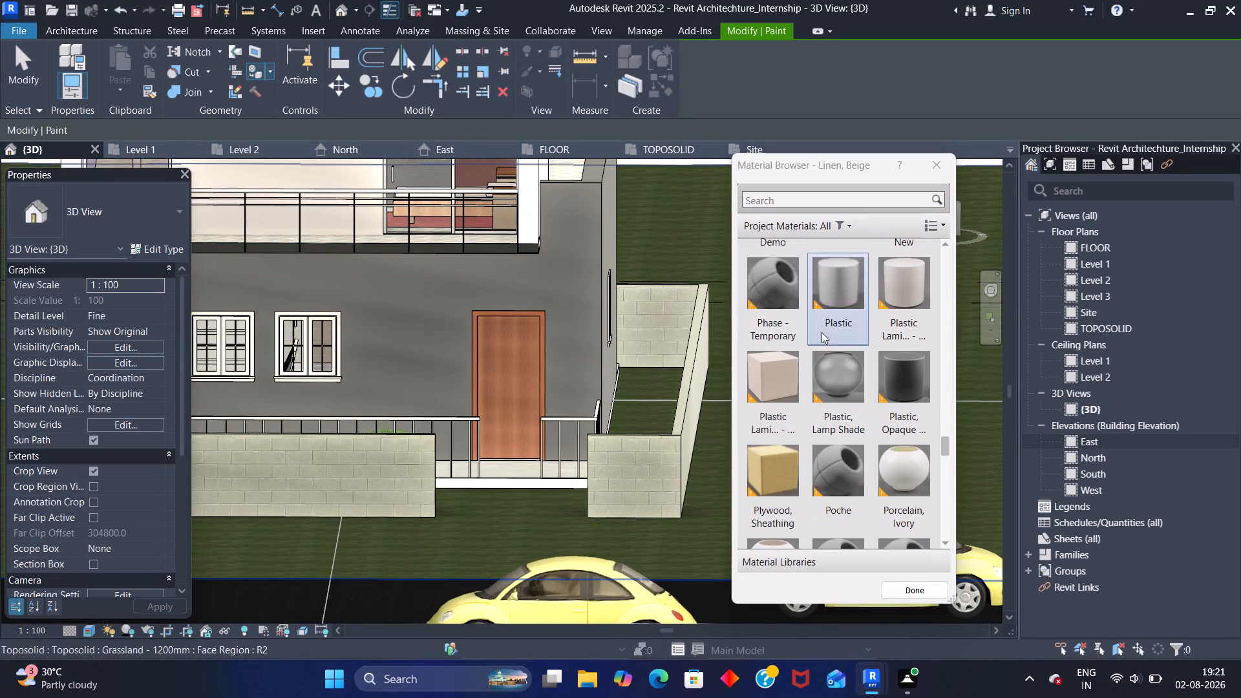
scroll(807, 292, "down", 5)
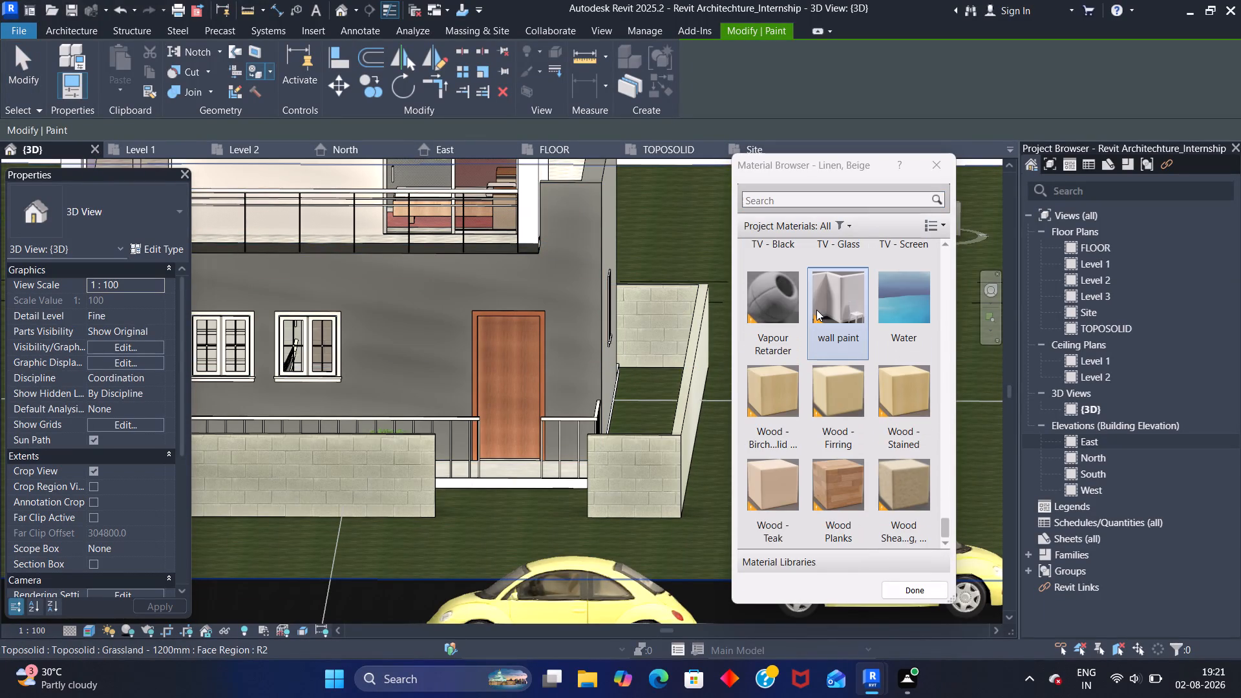
scroll(816, 310, "up", 7)
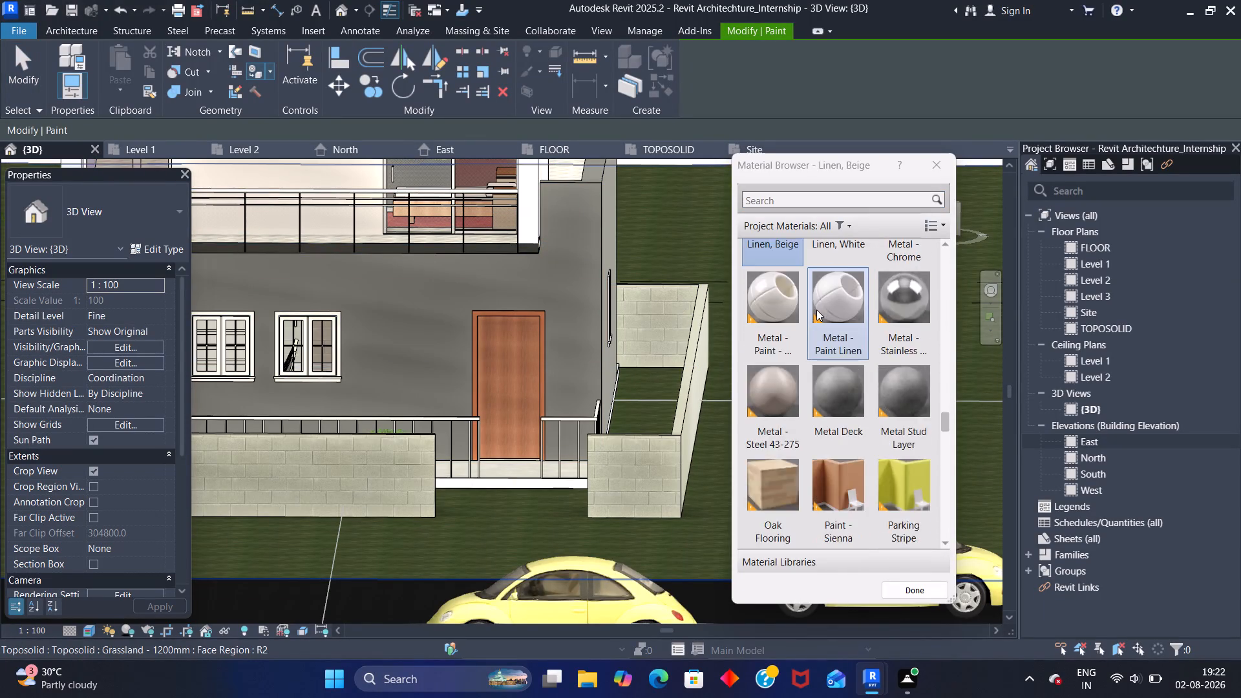
scroll(816, 310, "up", 4)
scroll(816, 310, "down", 1)
scroll(816, 310, "up", 1)
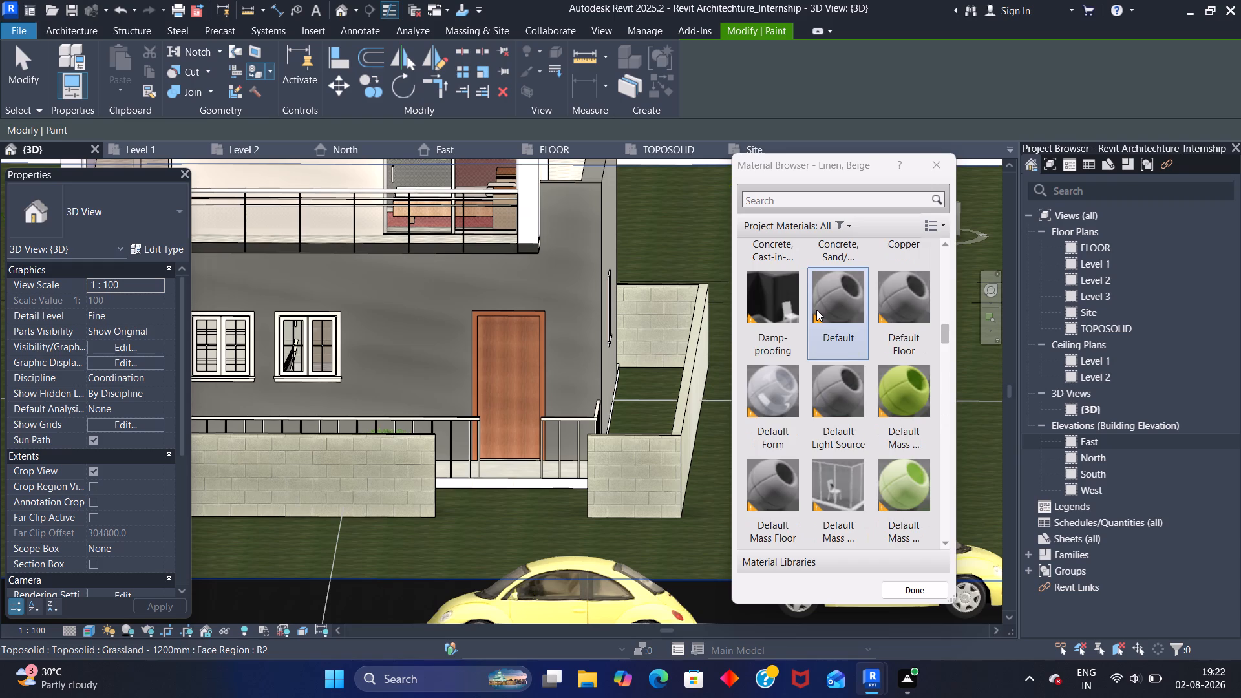
scroll(816, 310, "up", 7)
scroll(816, 310, "down", 3)
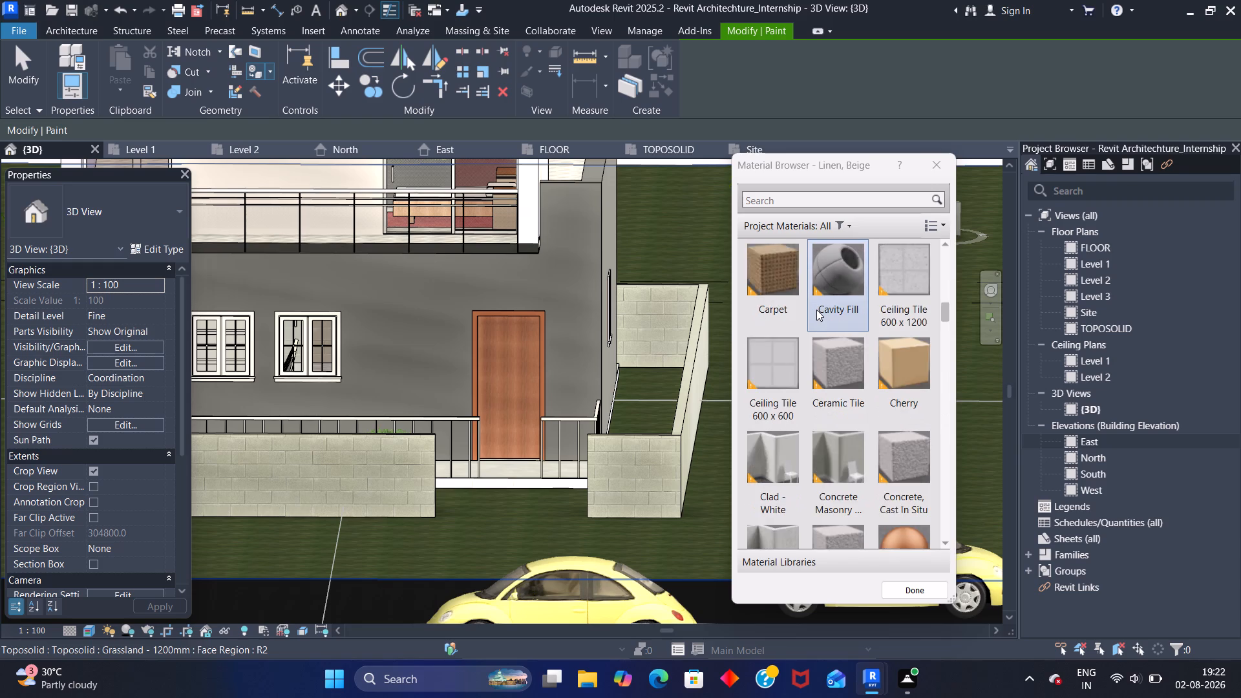
scroll(816, 310, "down", 3)
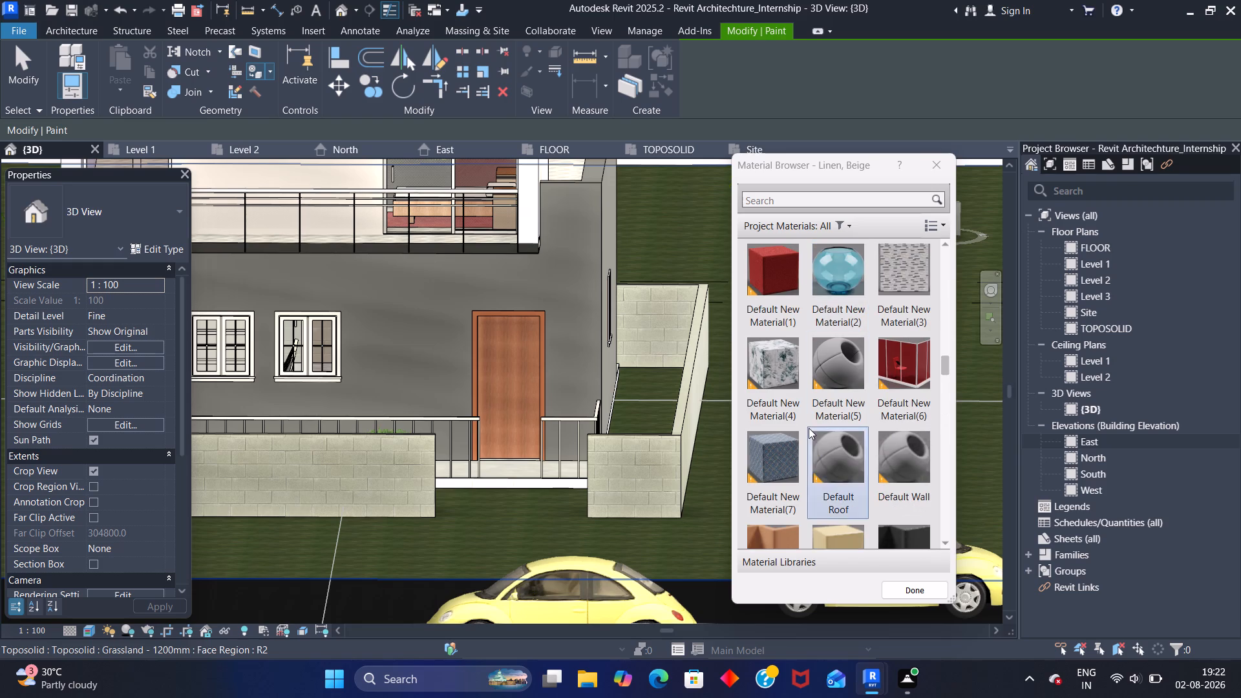
left_click(779, 445)
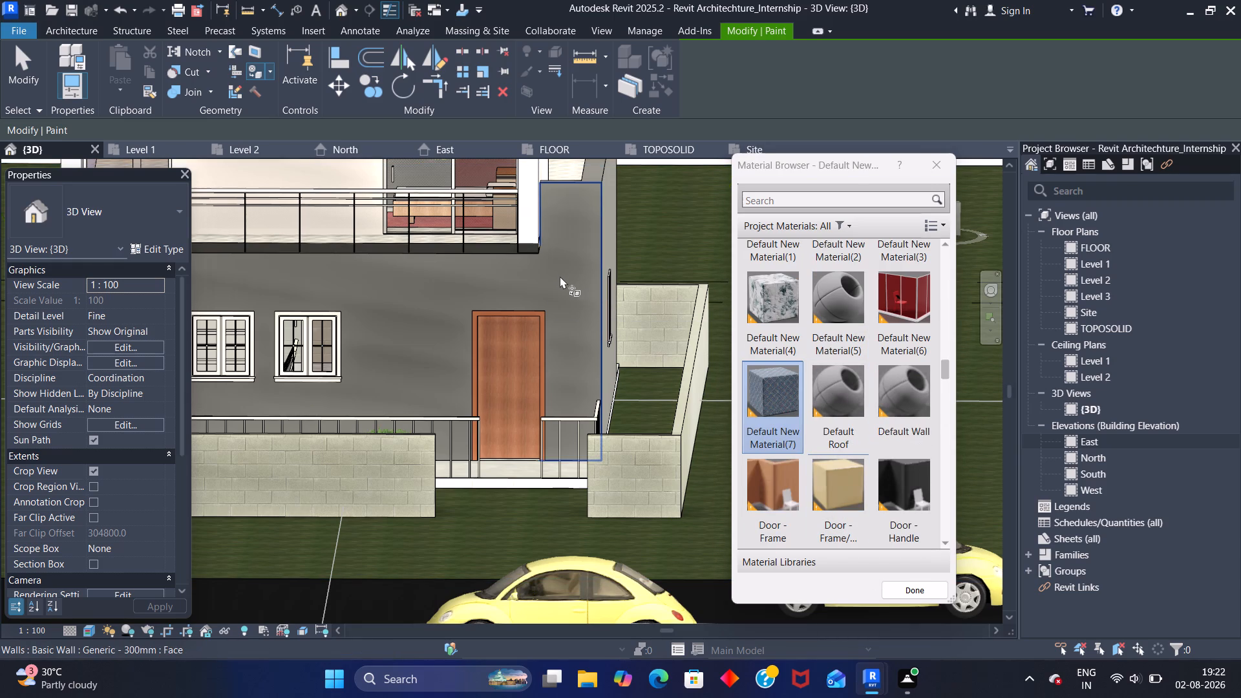
Paint the ground floor's front wall with Default New Material(7), covering the strip beside the door and the face around the door and windows.
scroll(566, 268, "down", 10)
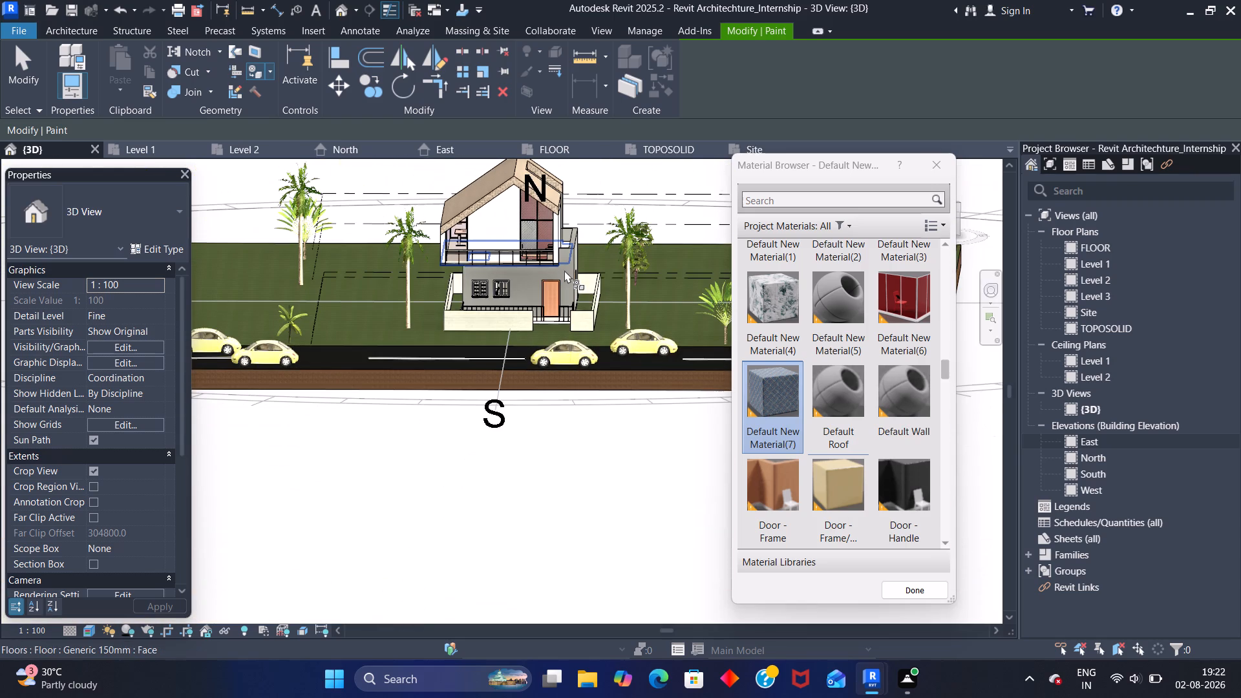
scroll(564, 270, "up", 12)
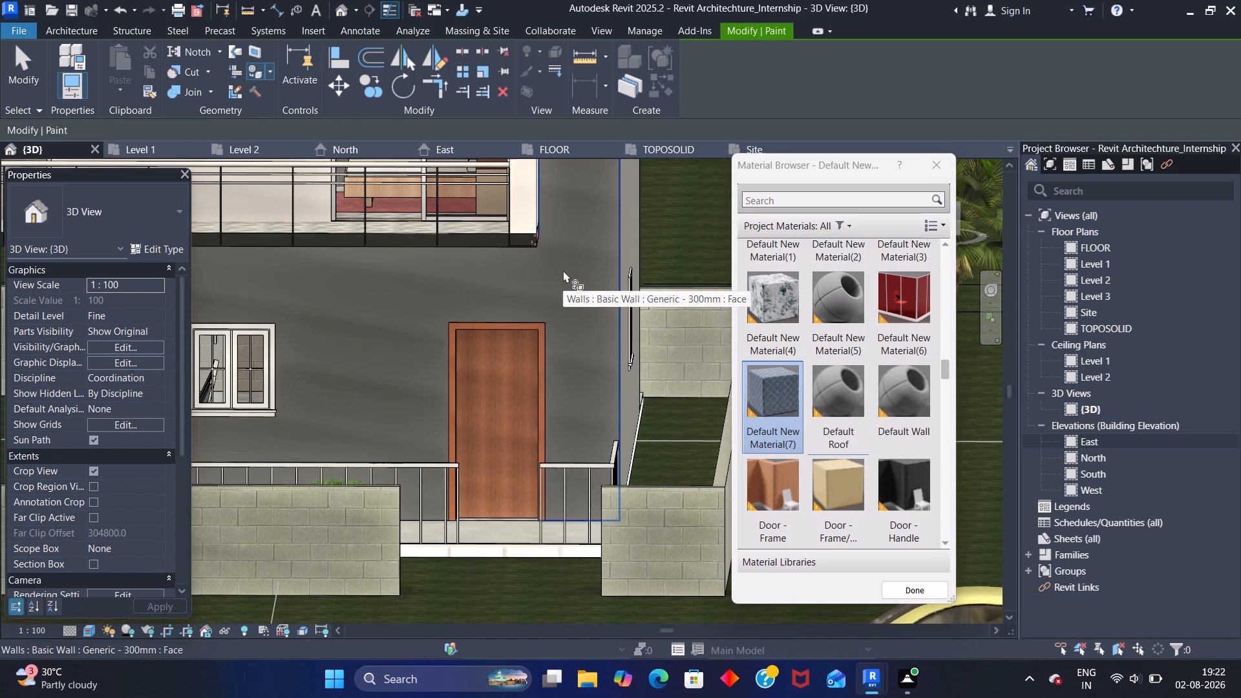
scroll(563, 270, "up", 6)
scroll(566, 264, "down", 4)
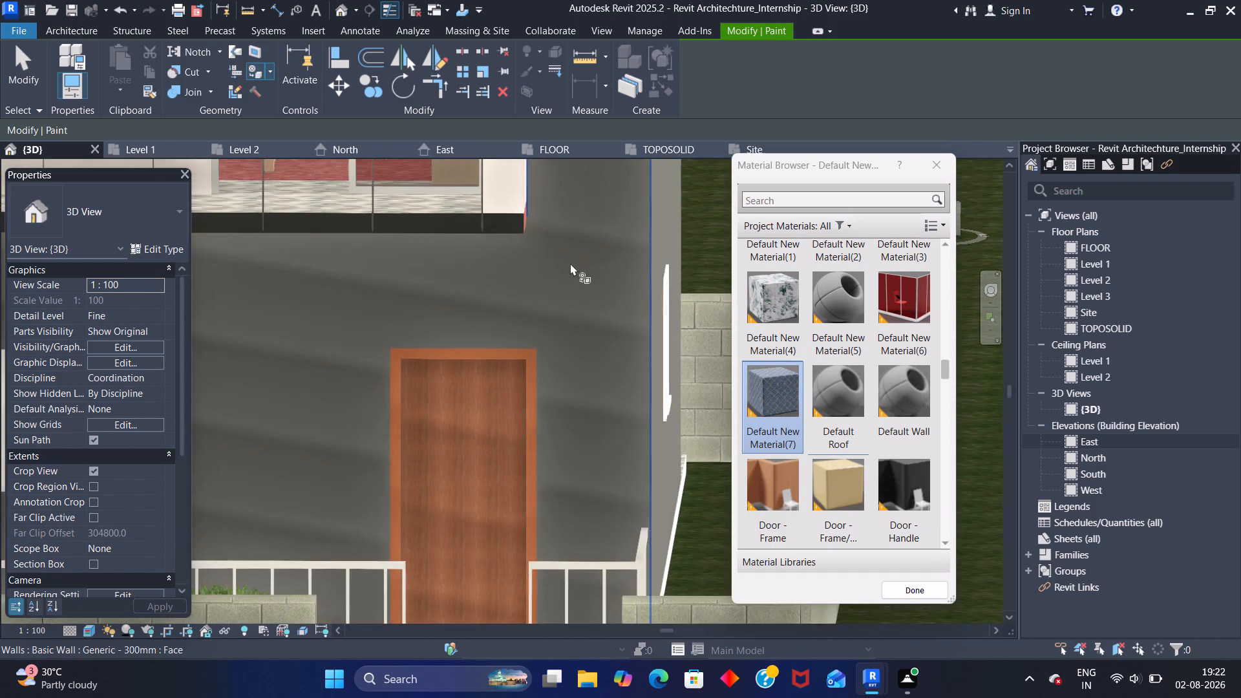
scroll(568, 262, "down", 2)
middle_click_drag(579, 275, 567, 315)
scroll(567, 315, "up", 1)
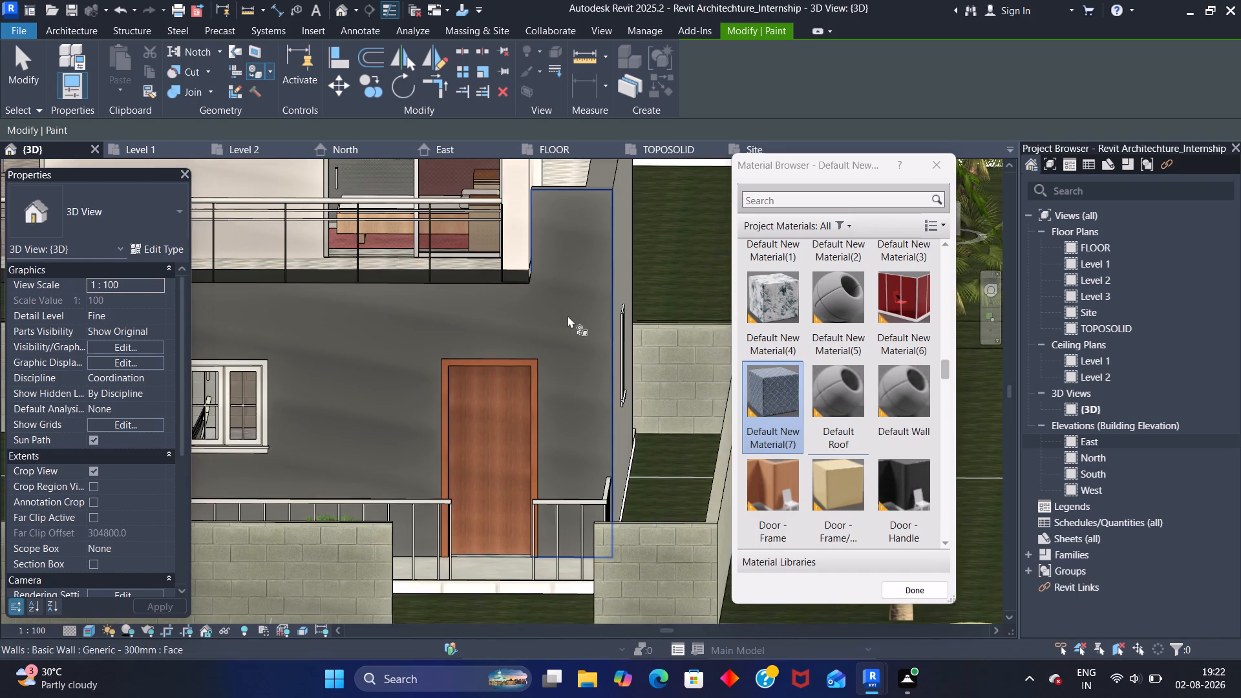
left_click(576, 268)
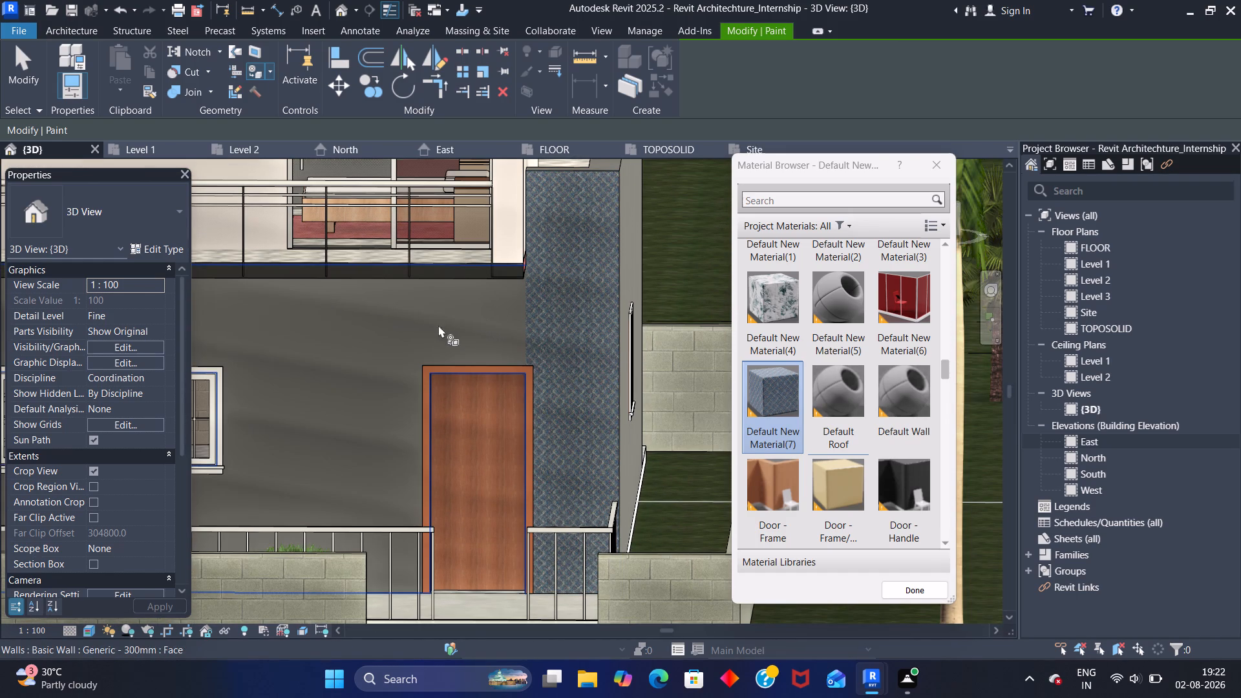
scroll(291, 357, "down", 3)
middle_click_drag(292, 352, 369, 361)
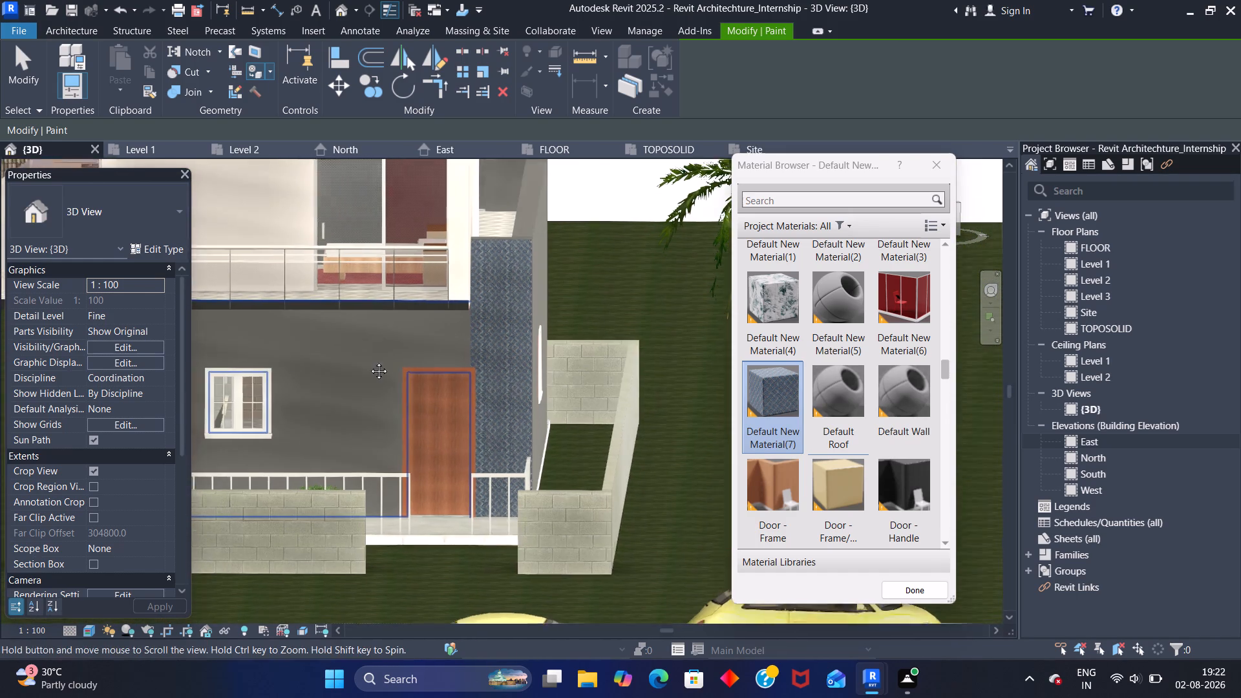
middle_click_drag(369, 361, 419, 360)
left_click(427, 359)
Paint the long ground-floor side wall with the single window, on the door side of the house, with Default New Material(7).
scroll(427, 359, "down", 4)
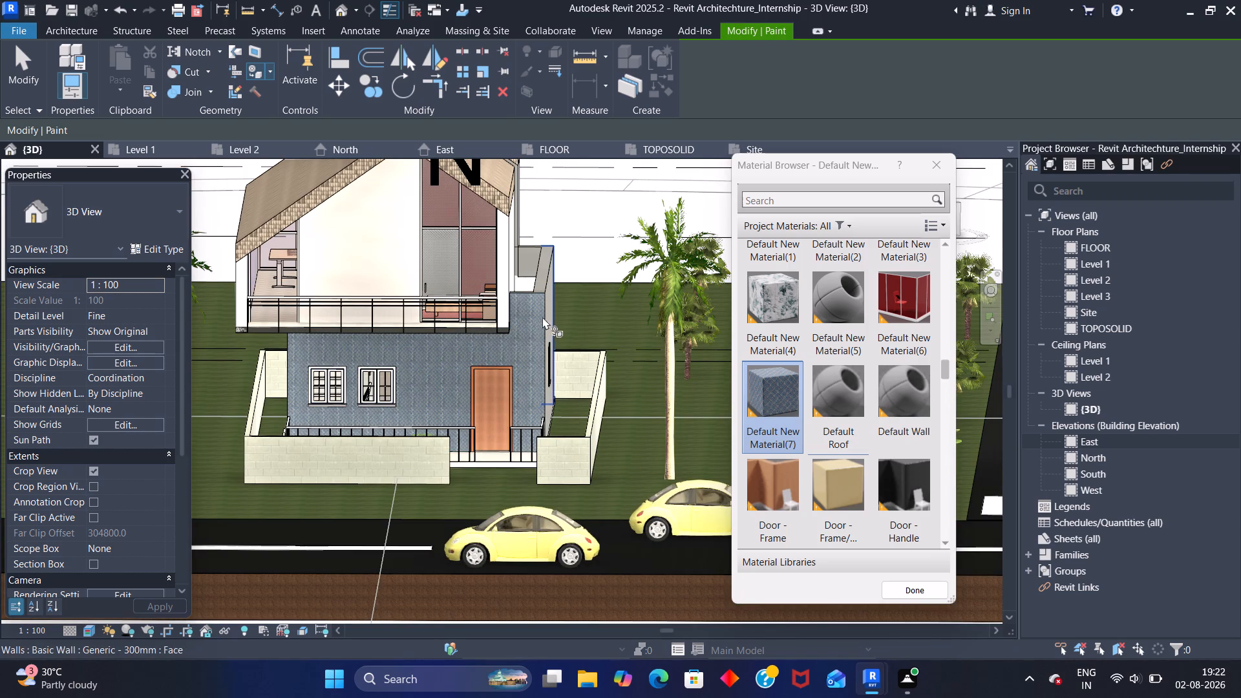
middle_click_drag(555, 305, 454, 312, "shift")
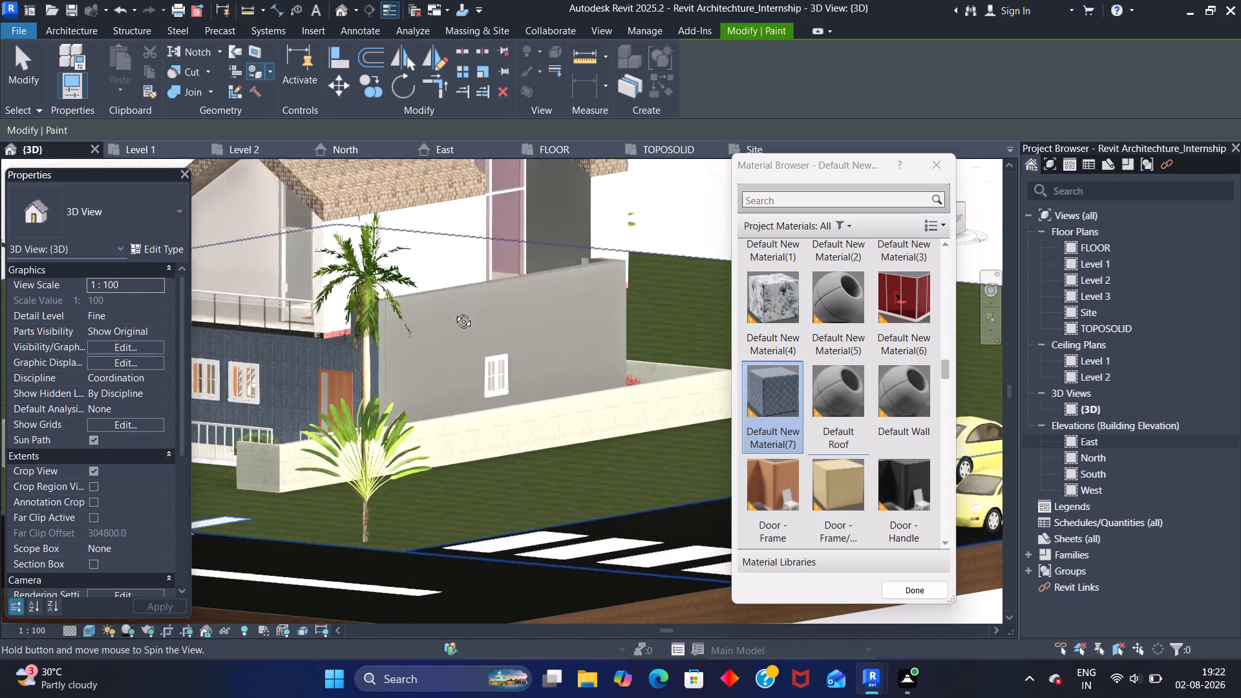
middle_click_drag(454, 312, 439, 327, "shift")
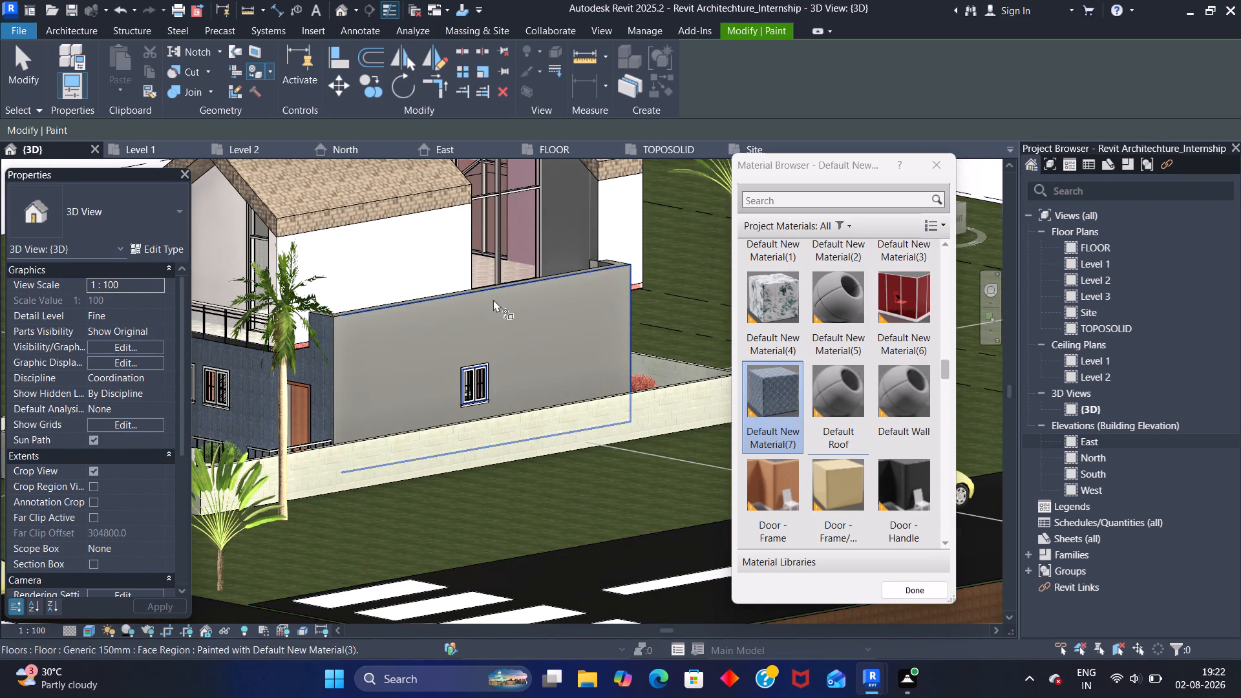
left_click(408, 335)
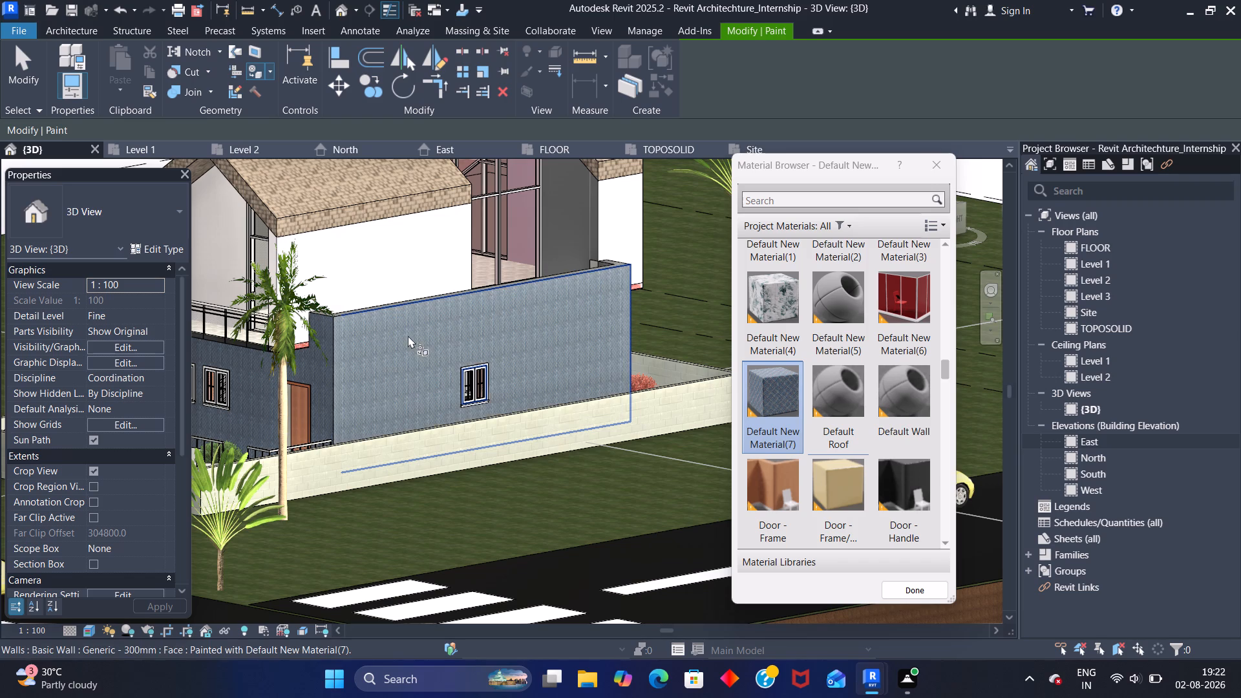
Paint the rear ground-floor wall's corner face and the band above the dining area's glazing with Default New Material(7).
middle_click_drag(580, 323, 414, 317, "shift")
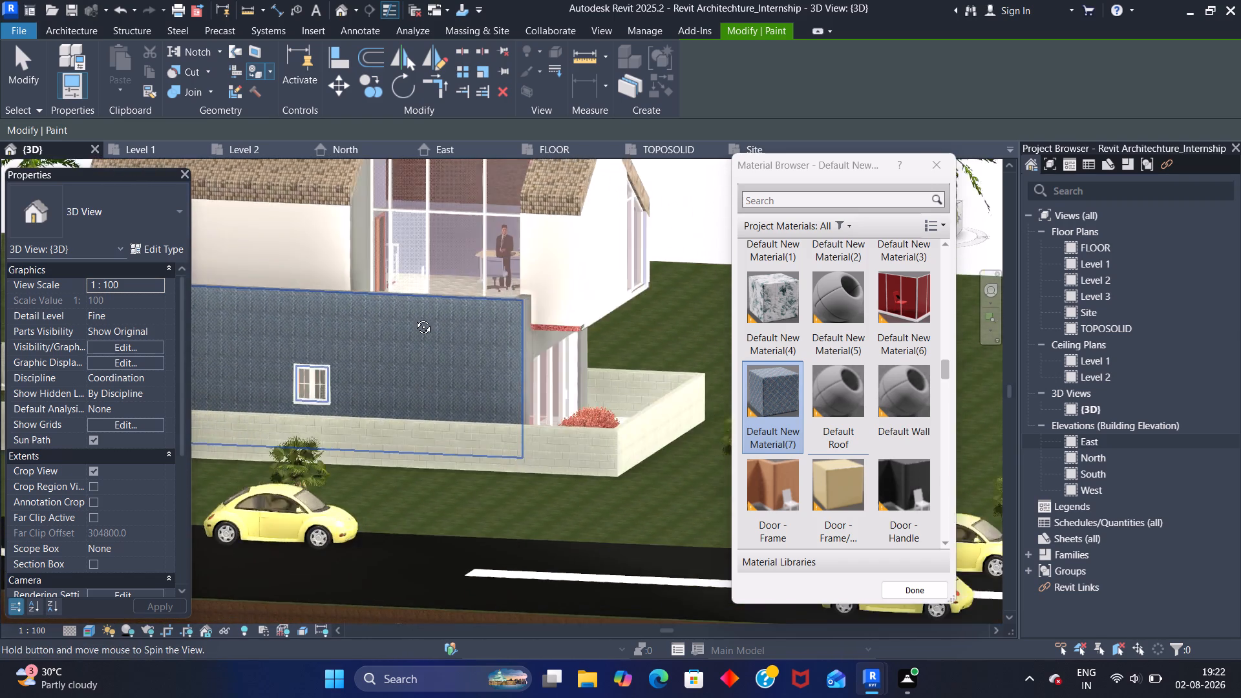
middle_click_drag(414, 317, 319, 301, "shift")
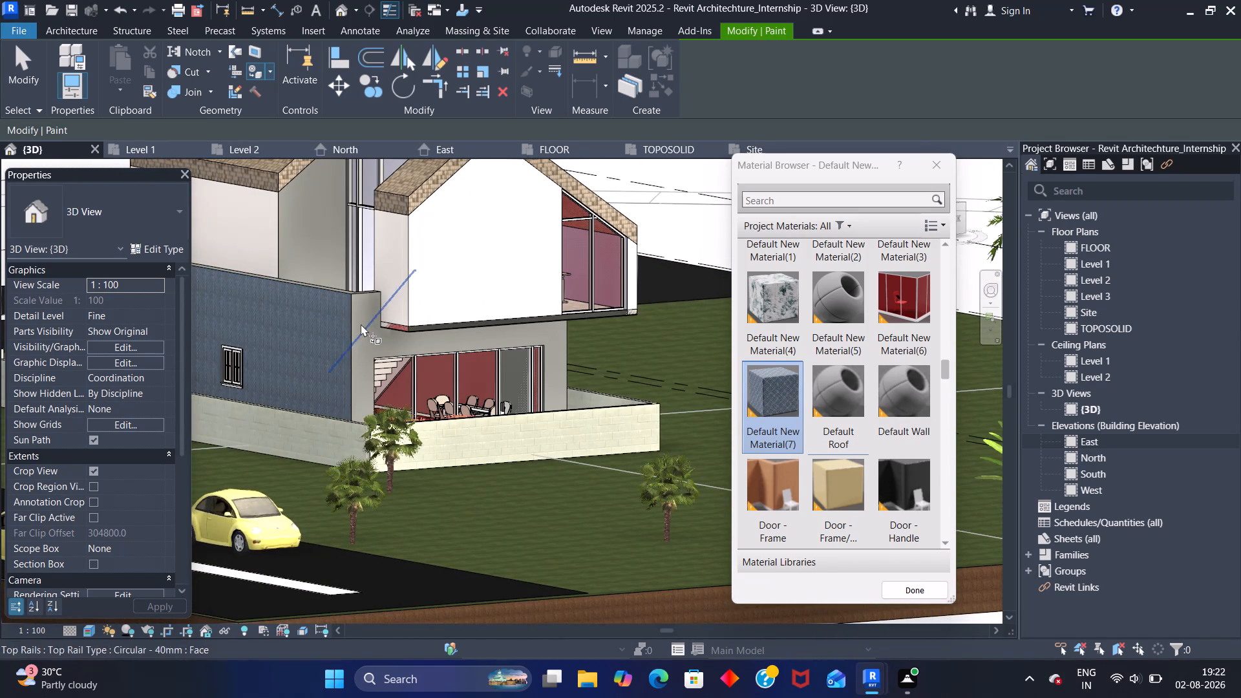
scroll(362, 326, "up", 6)
left_click(363, 315)
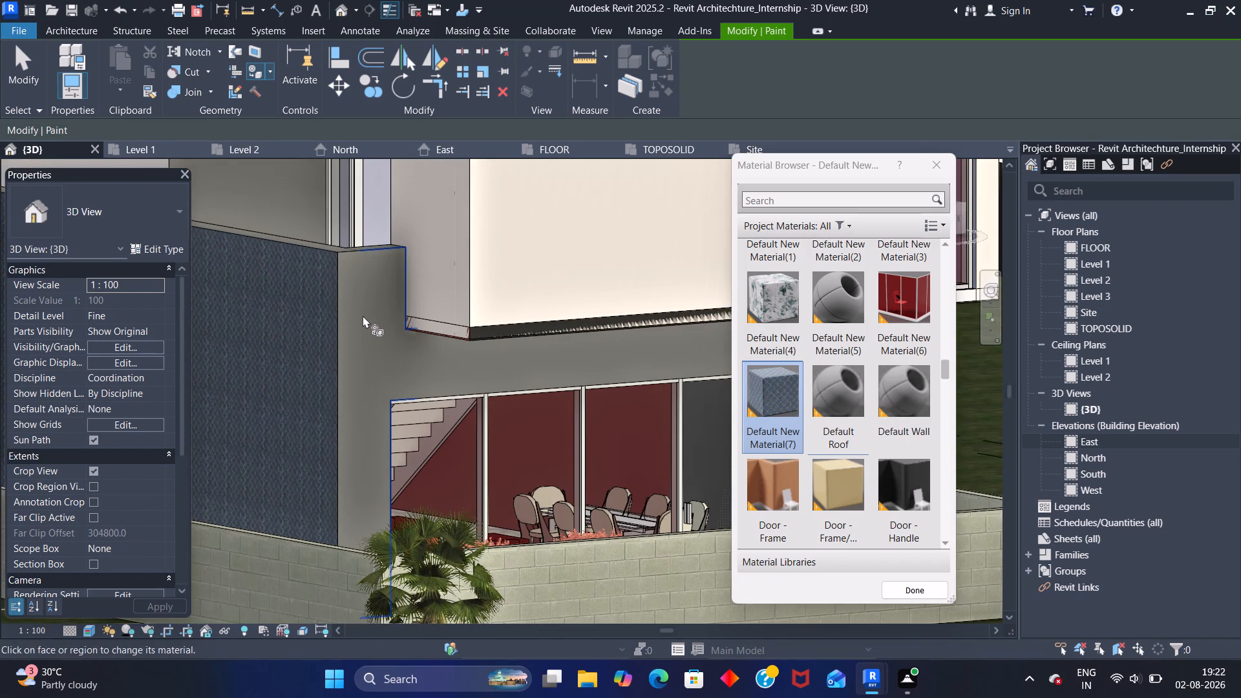
left_click(500, 352)
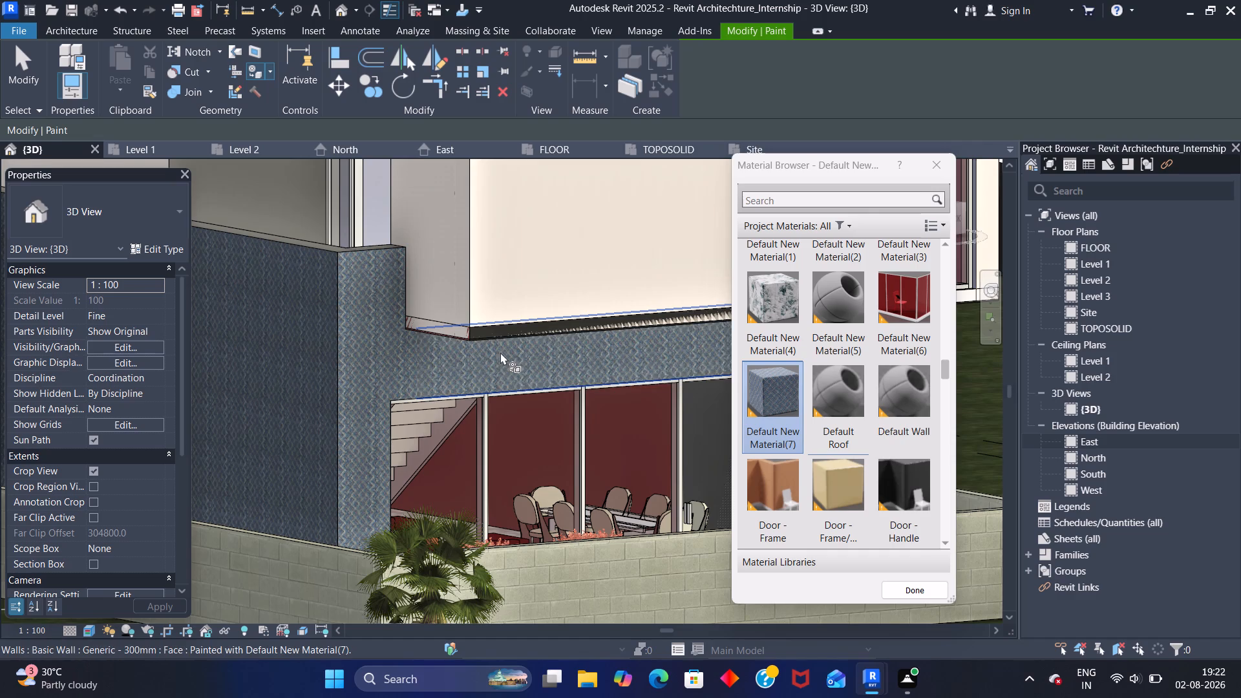
Paint the windowless ground-floor side wall behind the tall palm with Default New Material(7).
scroll(502, 352, "down", 3)
middle_click_drag(526, 347, 355, 323)
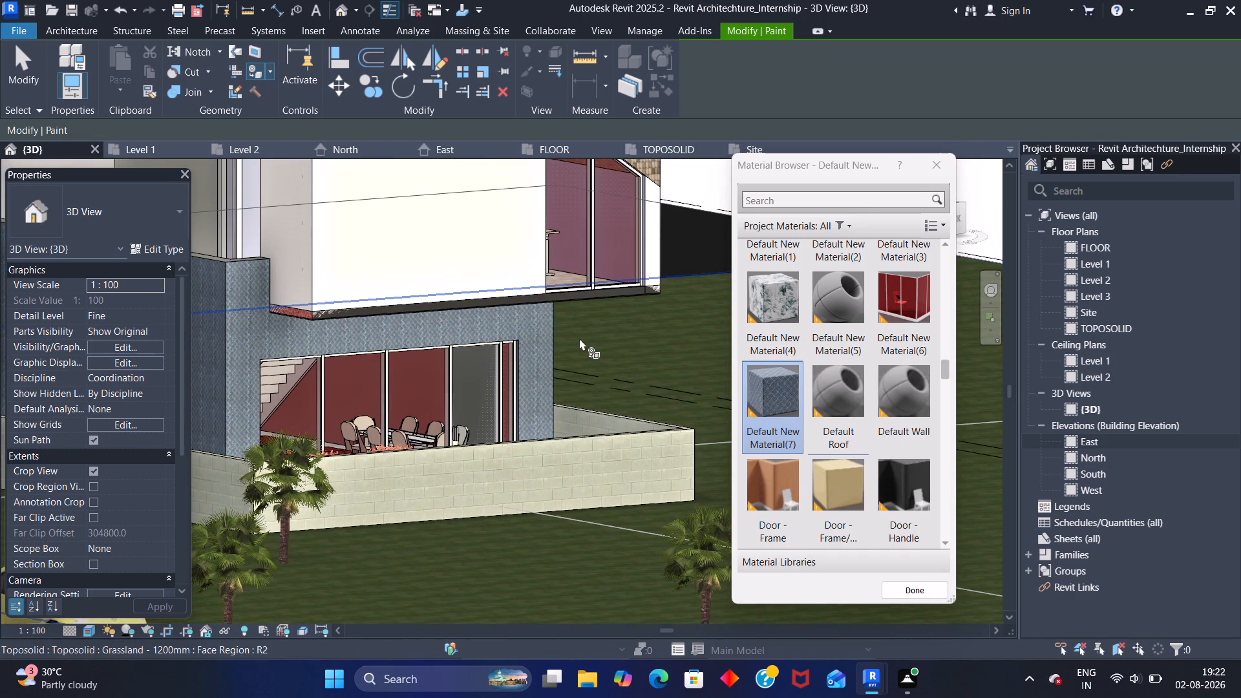
middle_click_drag(624, 326, 451, 321, "shift")
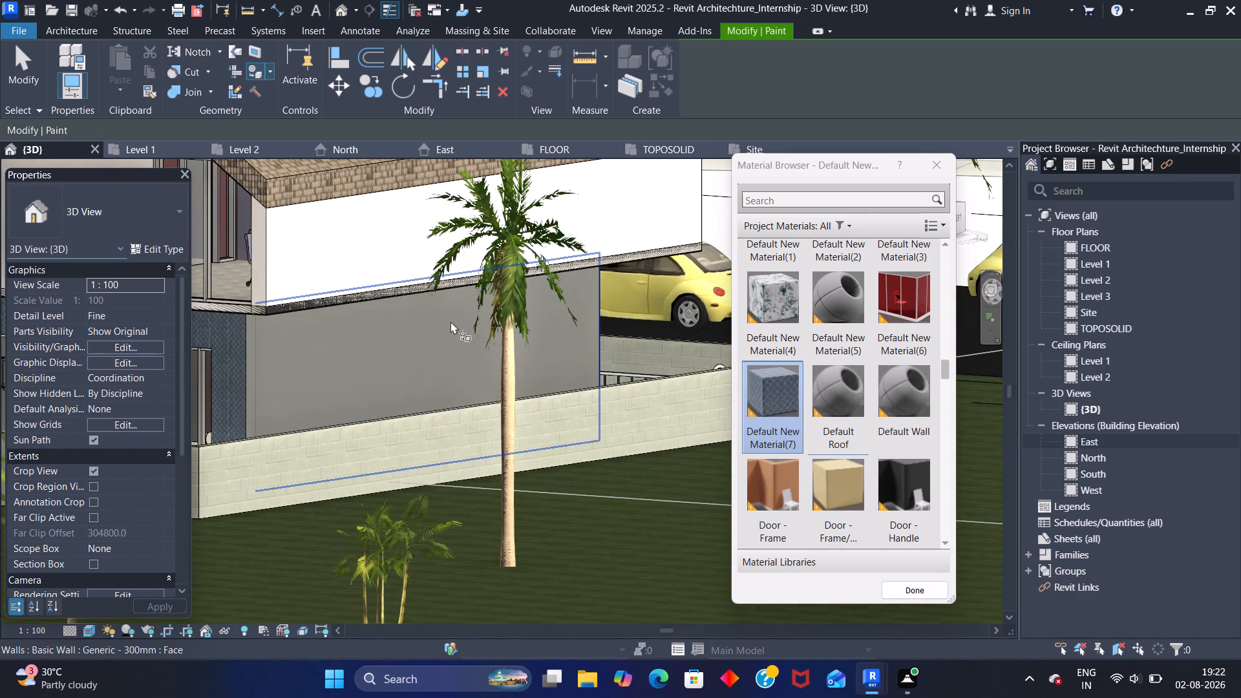
scroll(363, 341, "up", 5)
left_click(363, 341)
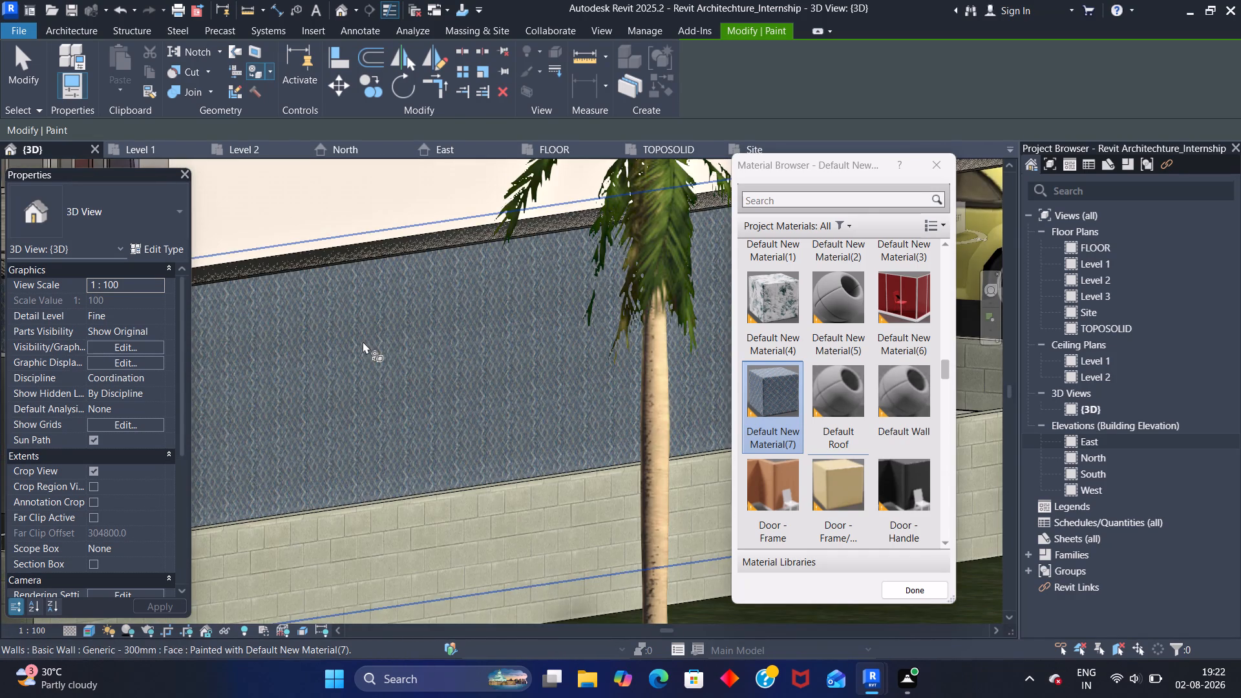
scroll(363, 341, "down", 6)
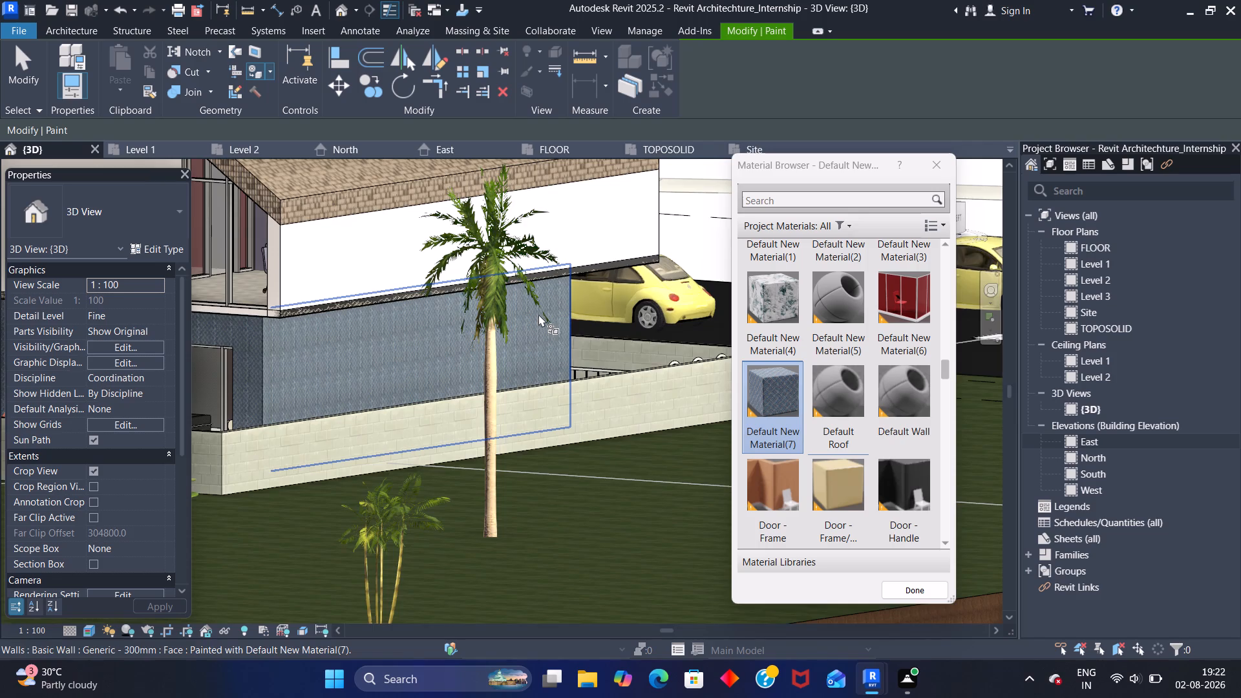
Finish painting the ground-floor walls with Default New Material(7) and end the Paint command.
middle_click_drag(538, 314, 242, 273, "shift")
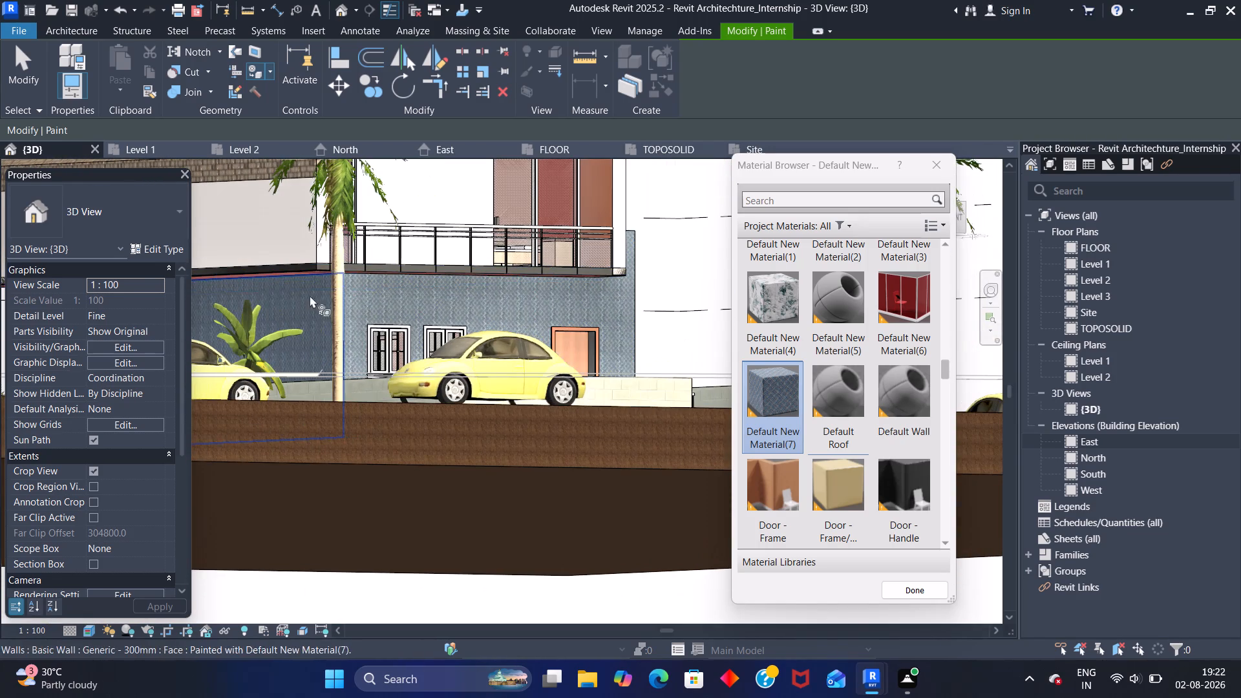
left_click(910, 590)
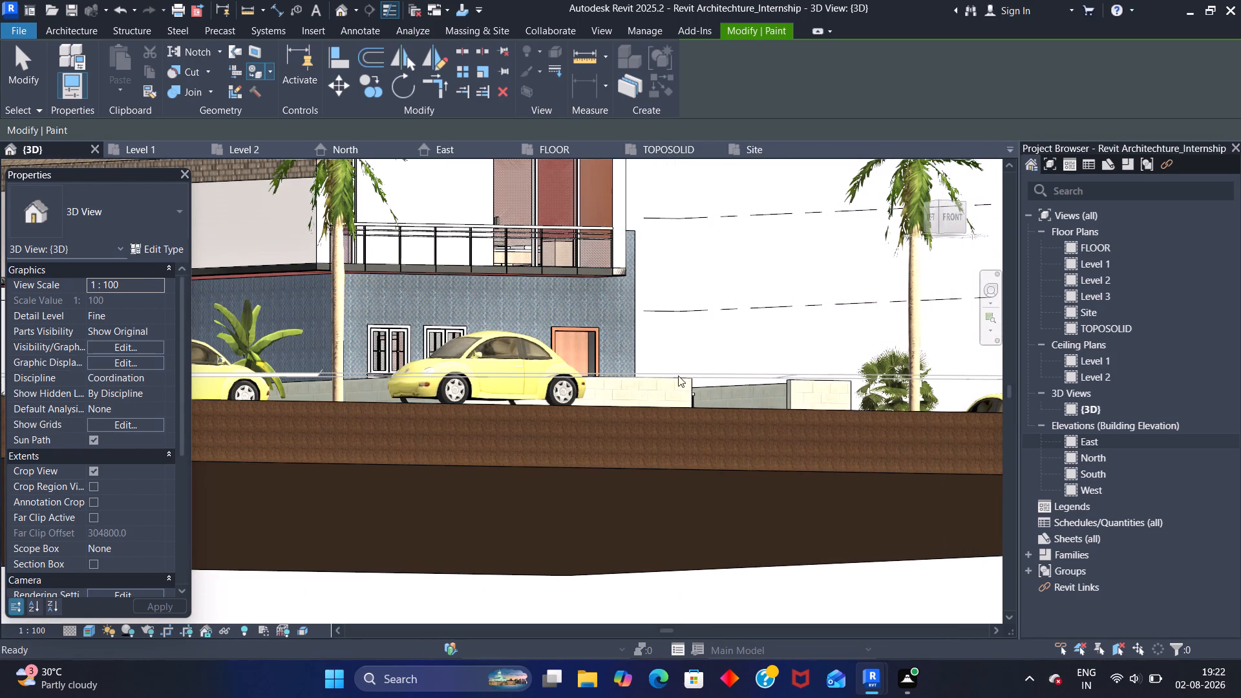
Create a new material in the project and open its name for editing.
scroll(681, 322, "down", 2)
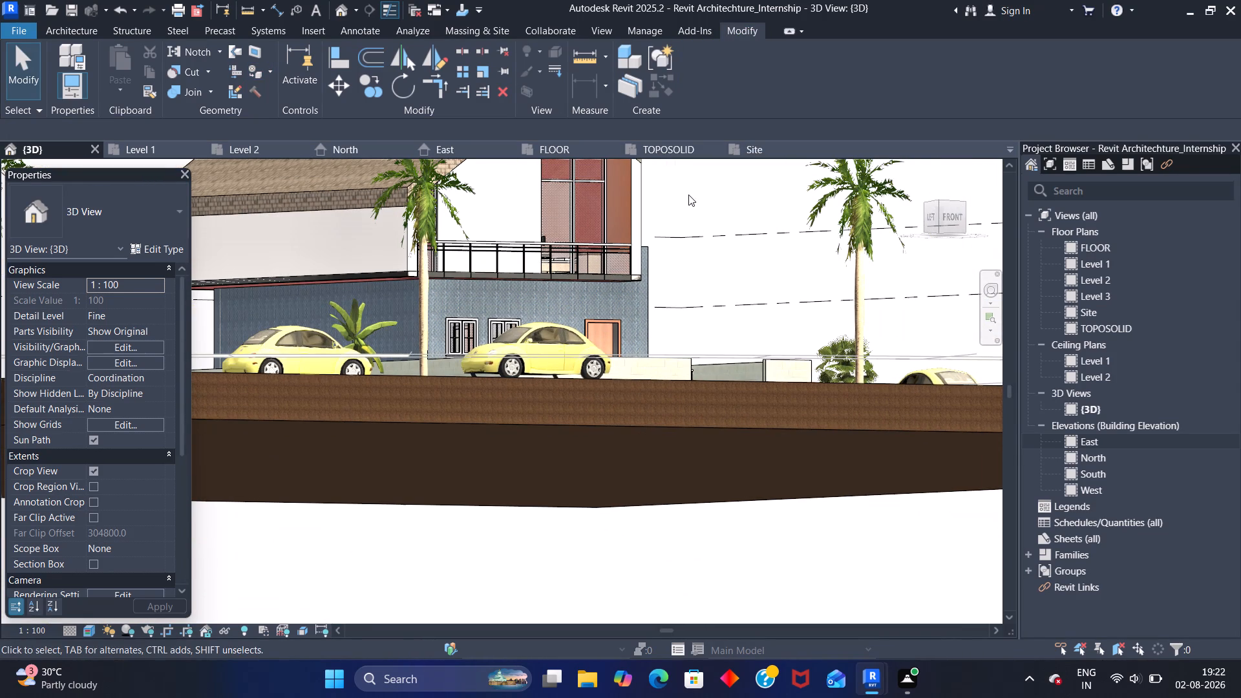
middle_click_drag(689, 195, 650, 260, "shift")
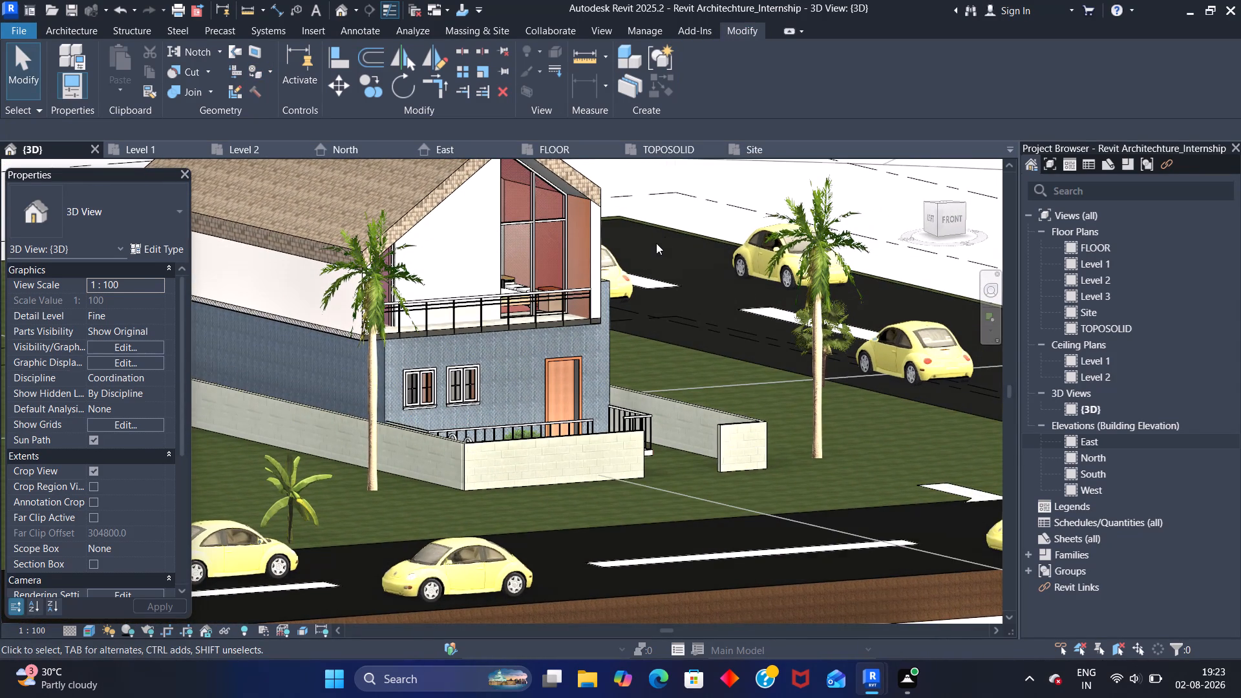
middle_click_drag(663, 227, 637, 236, "shift")
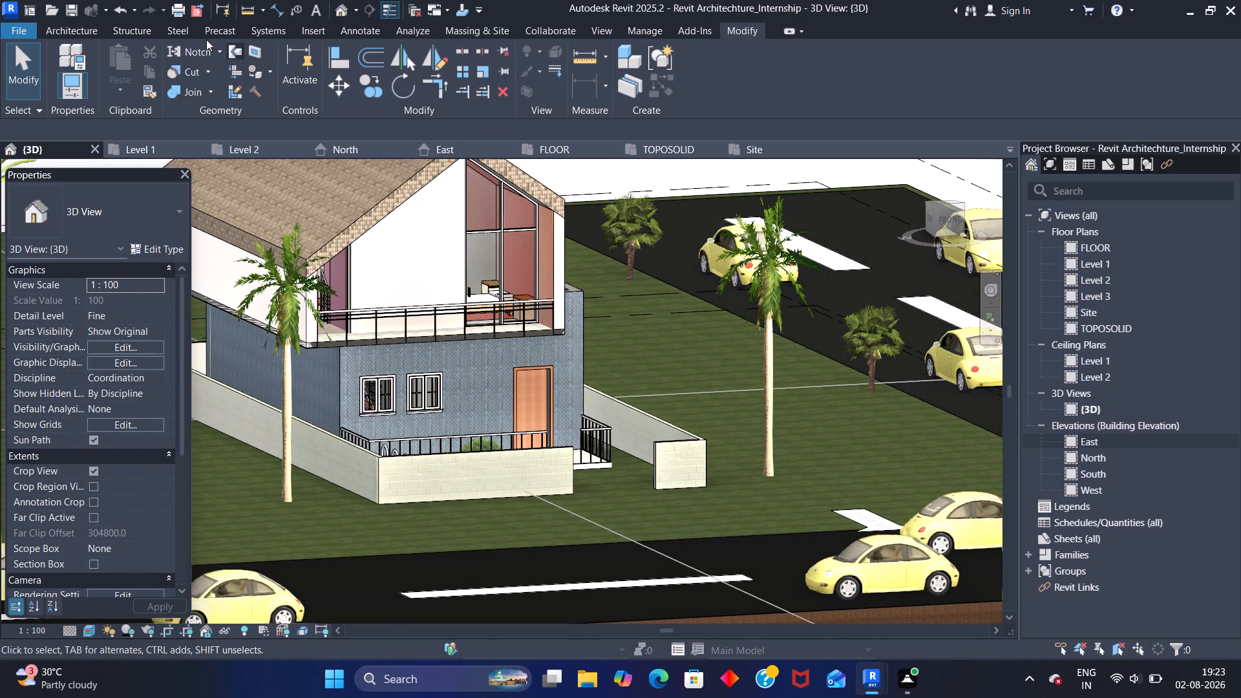
left_click(645, 30)
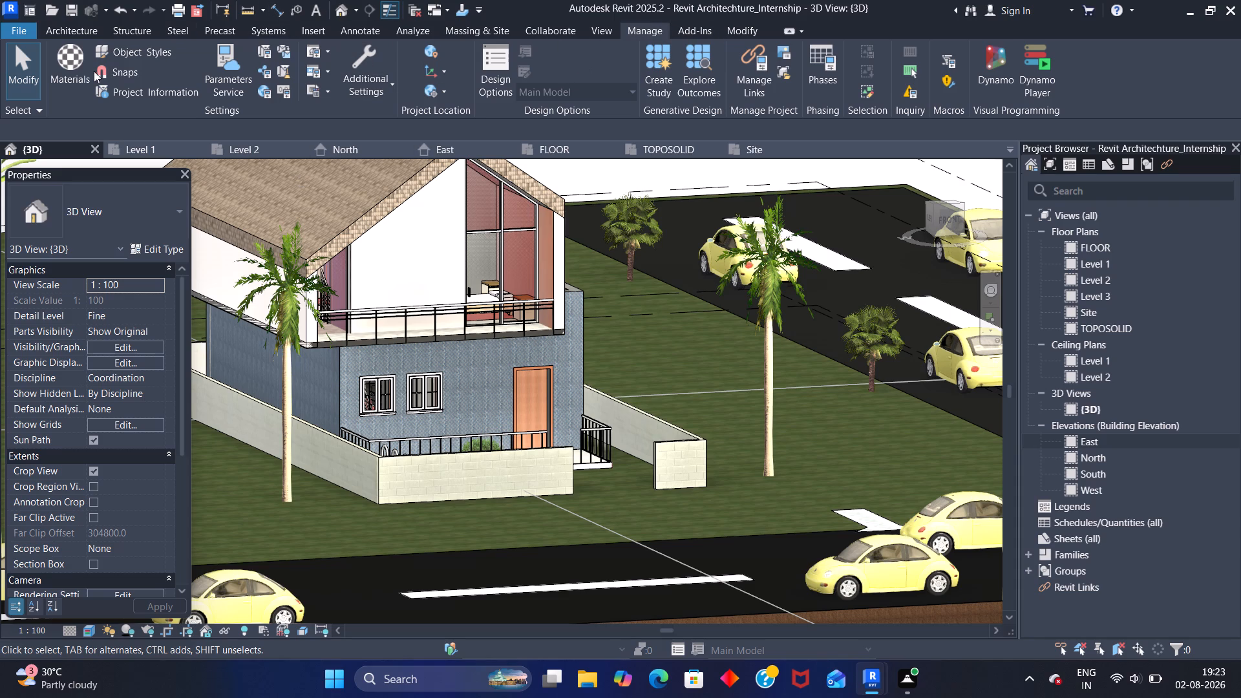
left_click(56, 62)
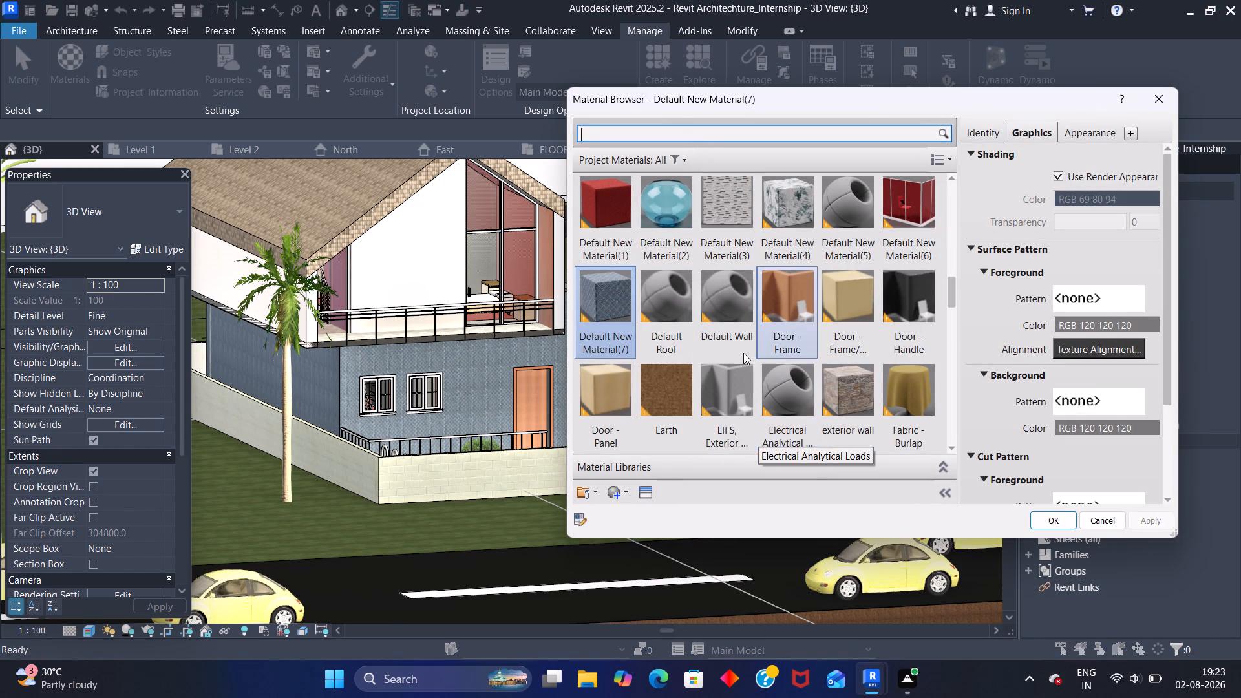
scroll(723, 328, "up", 2)
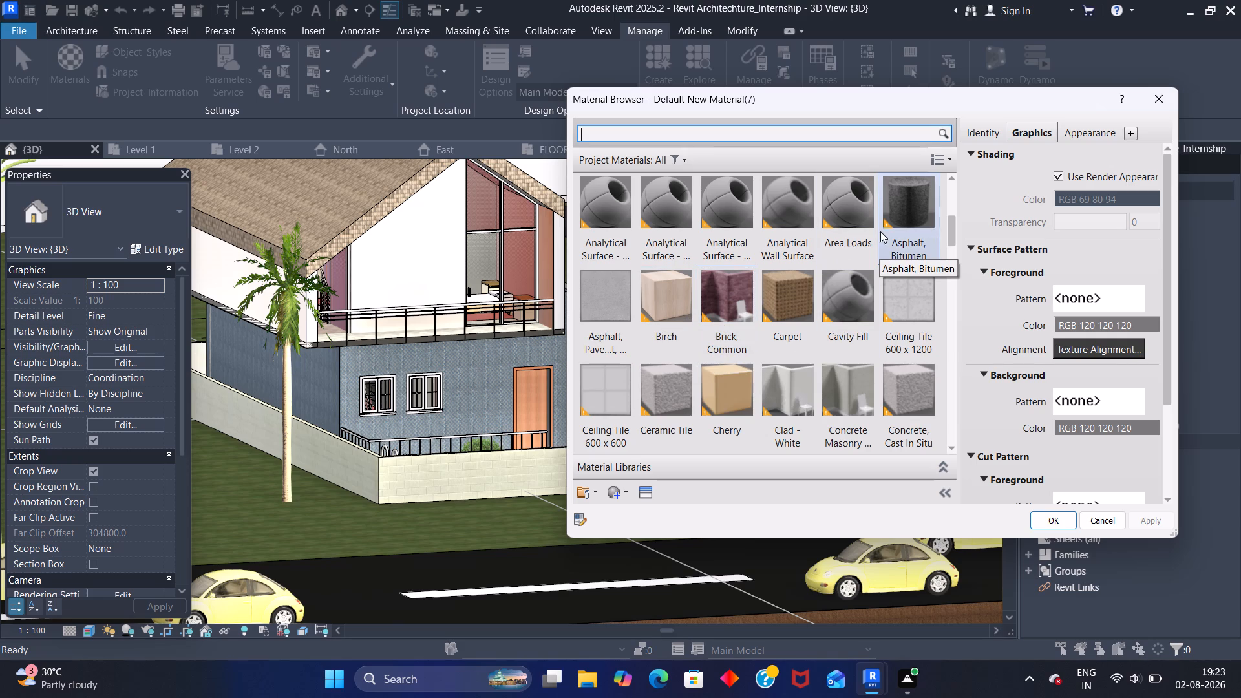
left_click(609, 496)
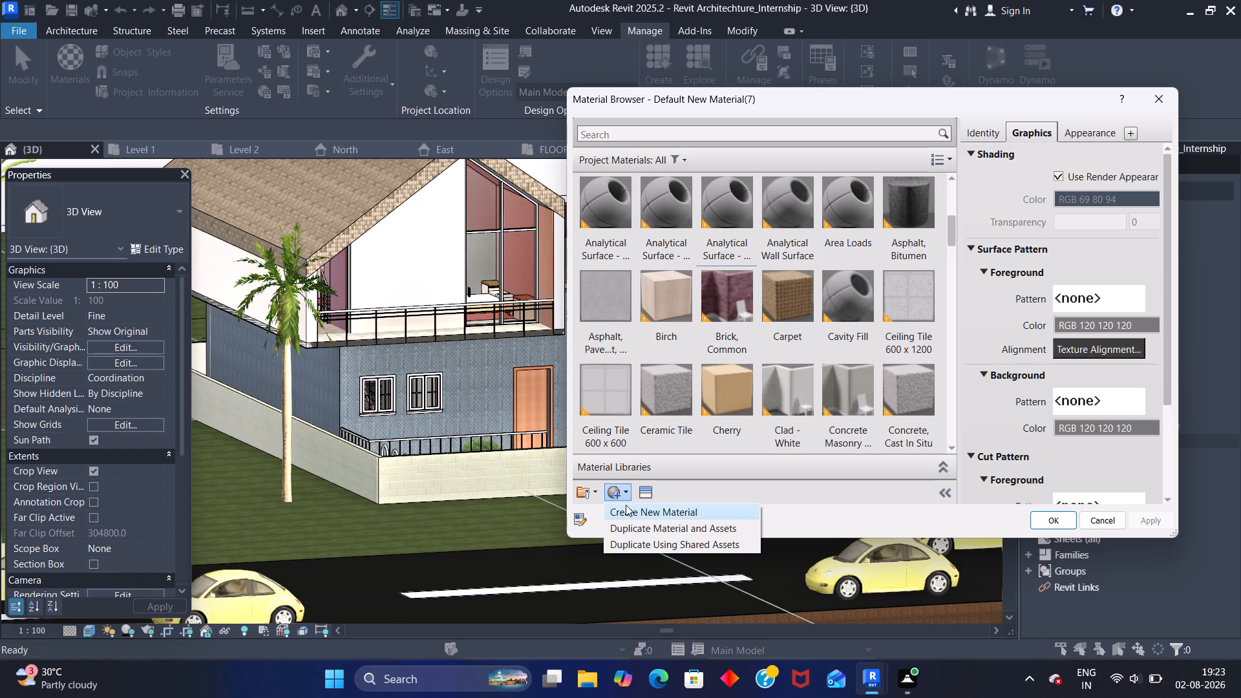
left_click(626, 509)
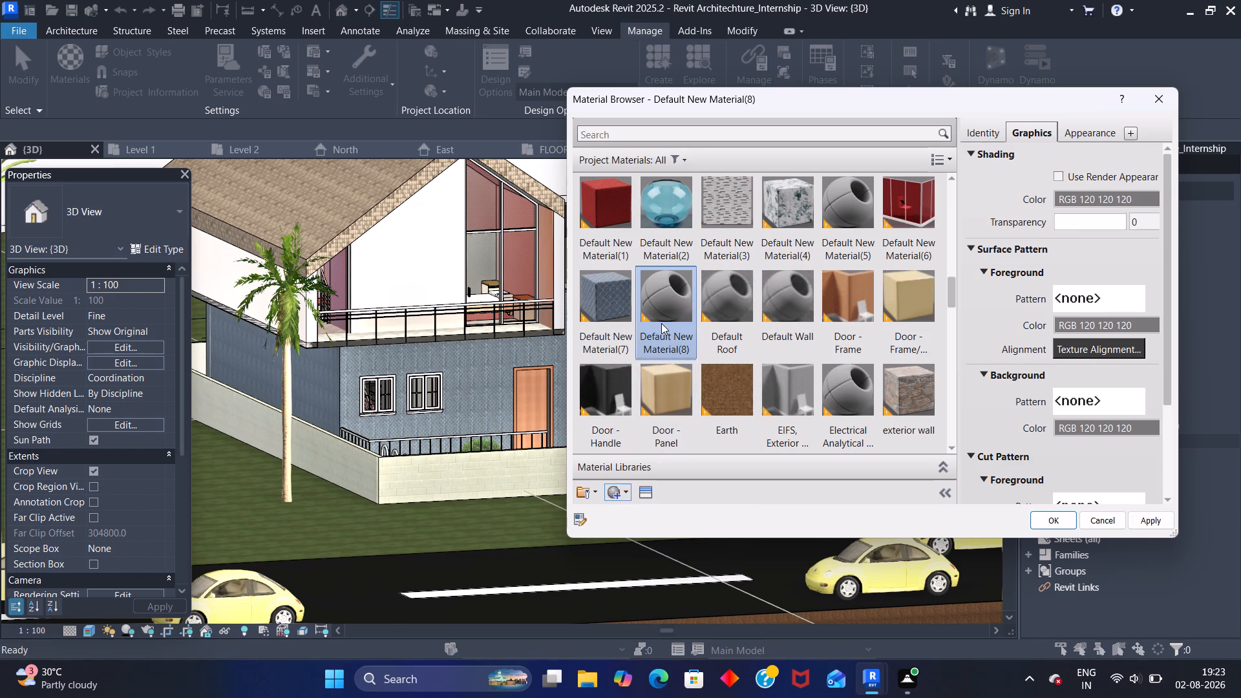
left_click(661, 323)
right_click(662, 321)
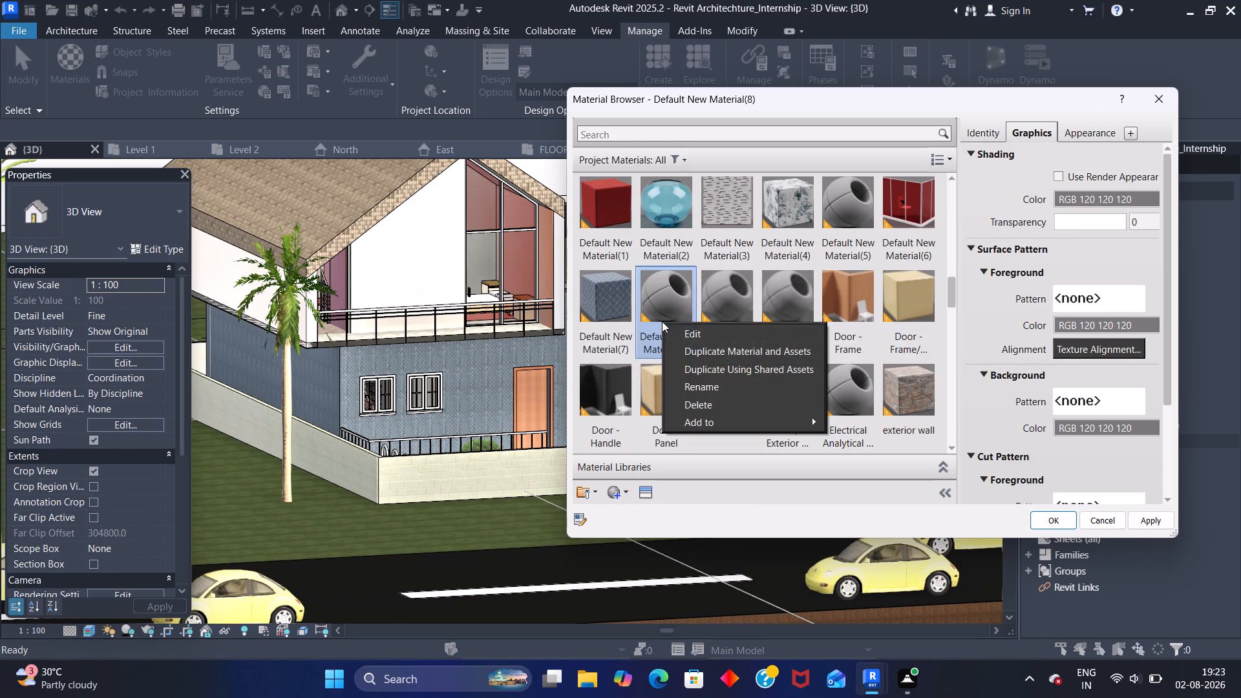
left_click(686, 383)
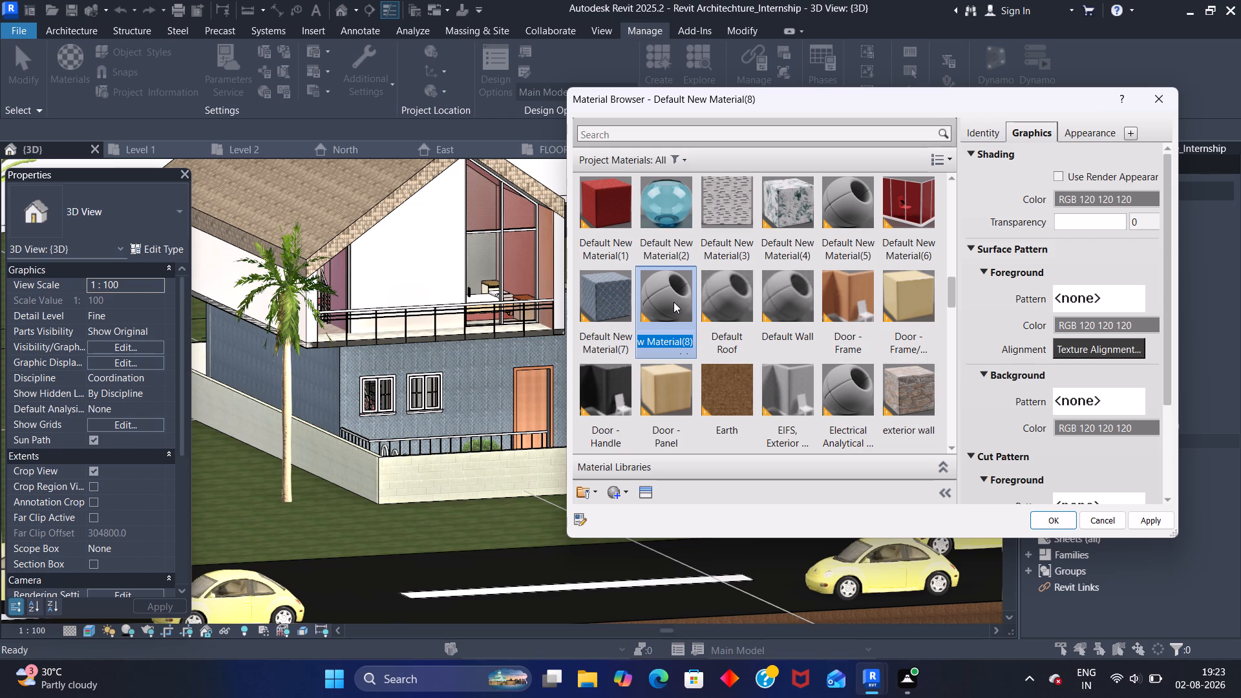
Assign the Copper Mesh - Wire Small appearance from the Appearance Library's Metal category to the new material.
left_click(643, 491)
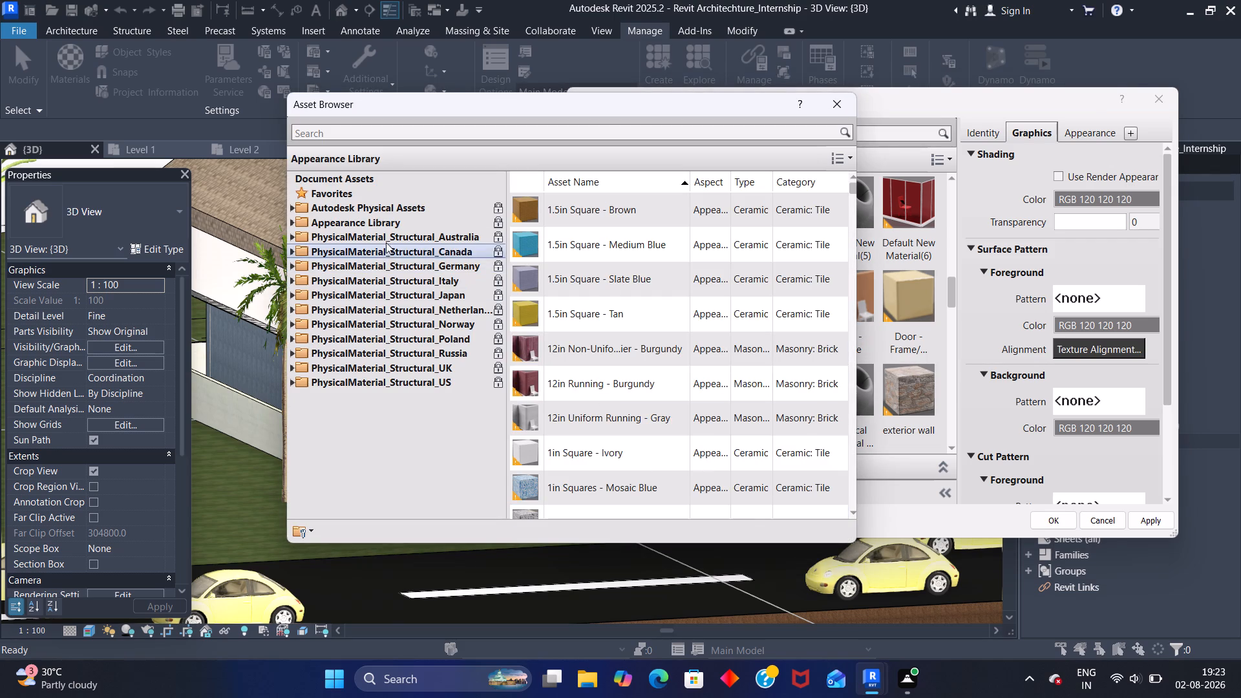
double_click(387, 226)
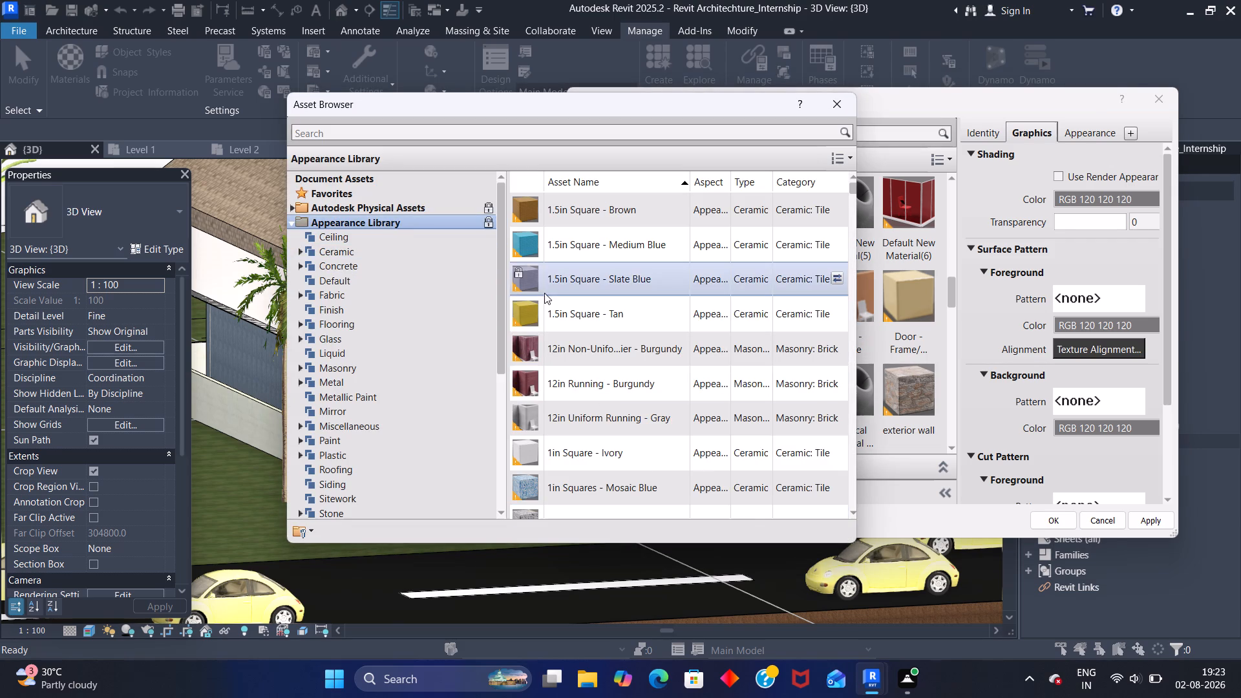
left_click(351, 380)
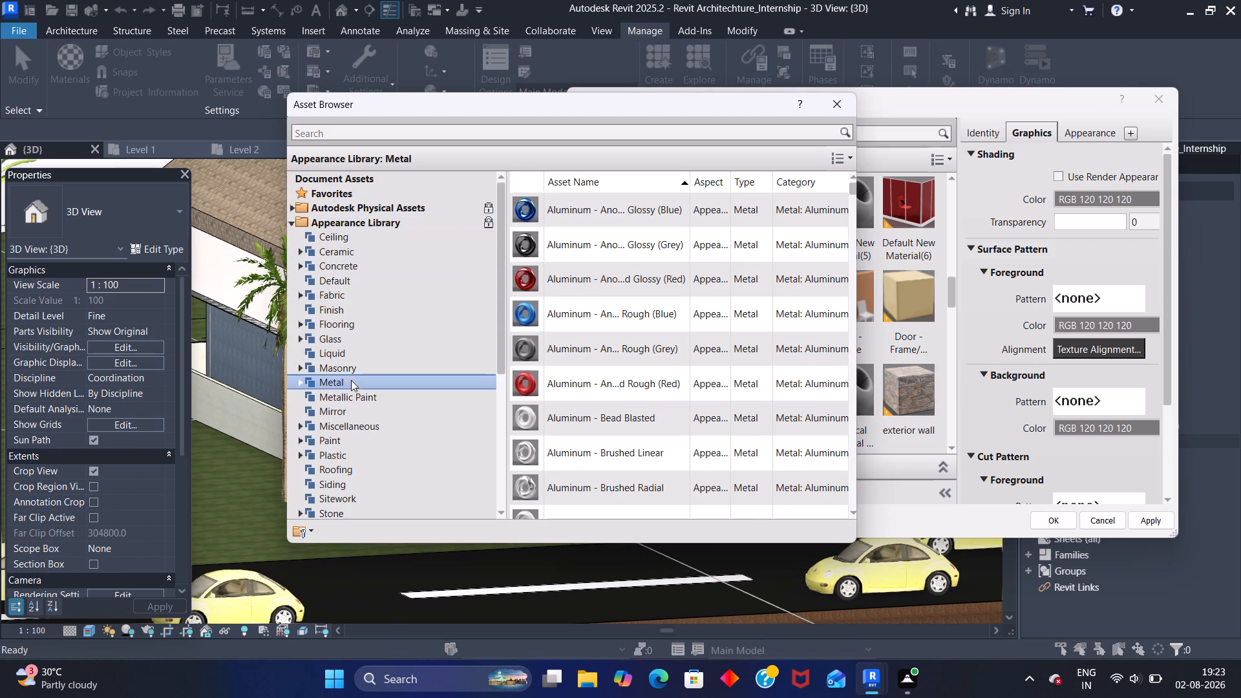
scroll(551, 271, "down", 2)
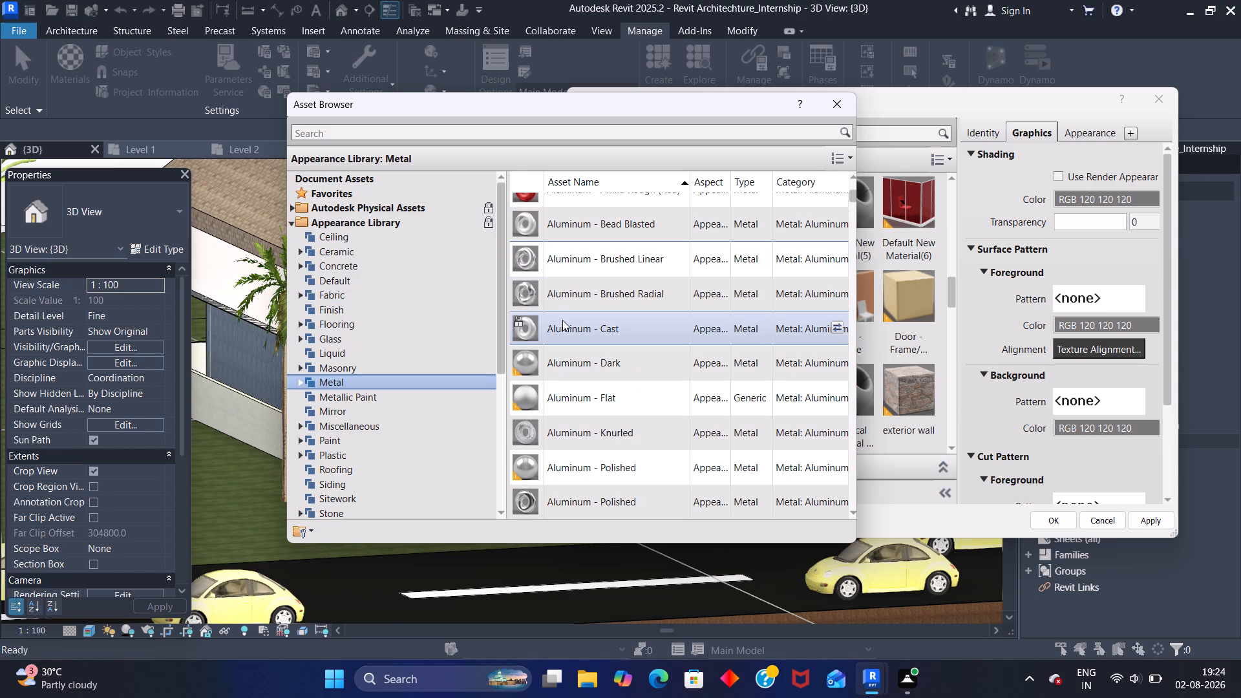
scroll(562, 324, "down", 4)
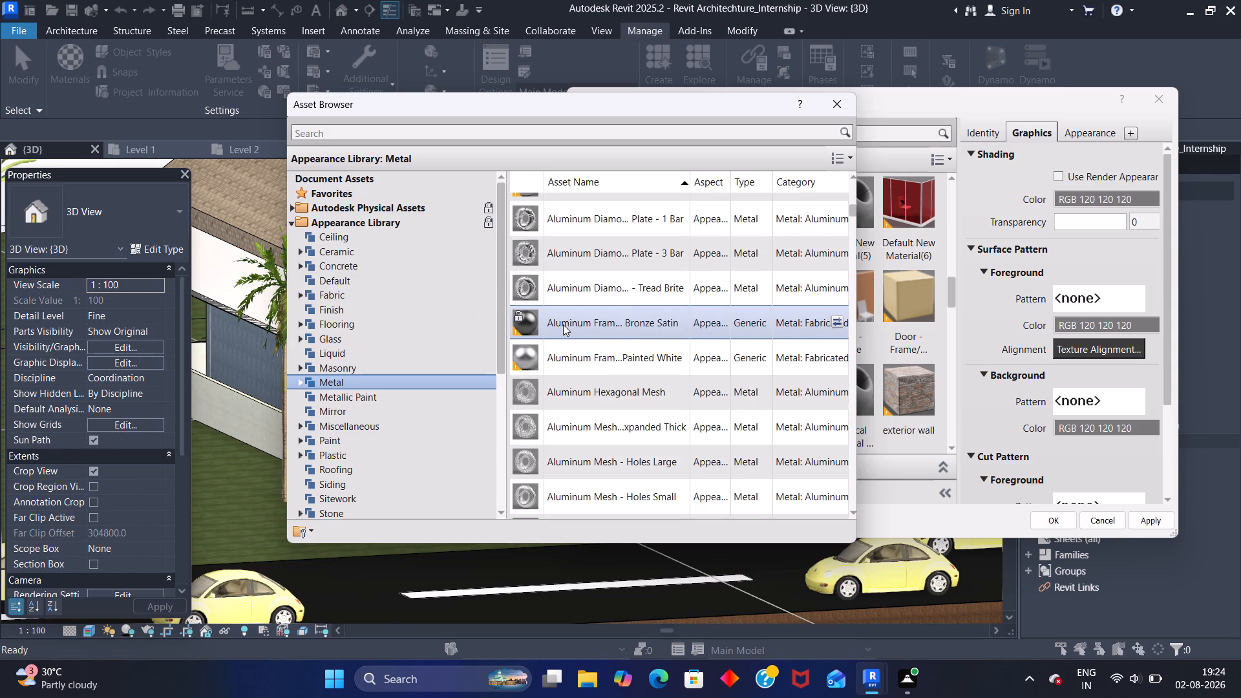
scroll(563, 324, "down", 4)
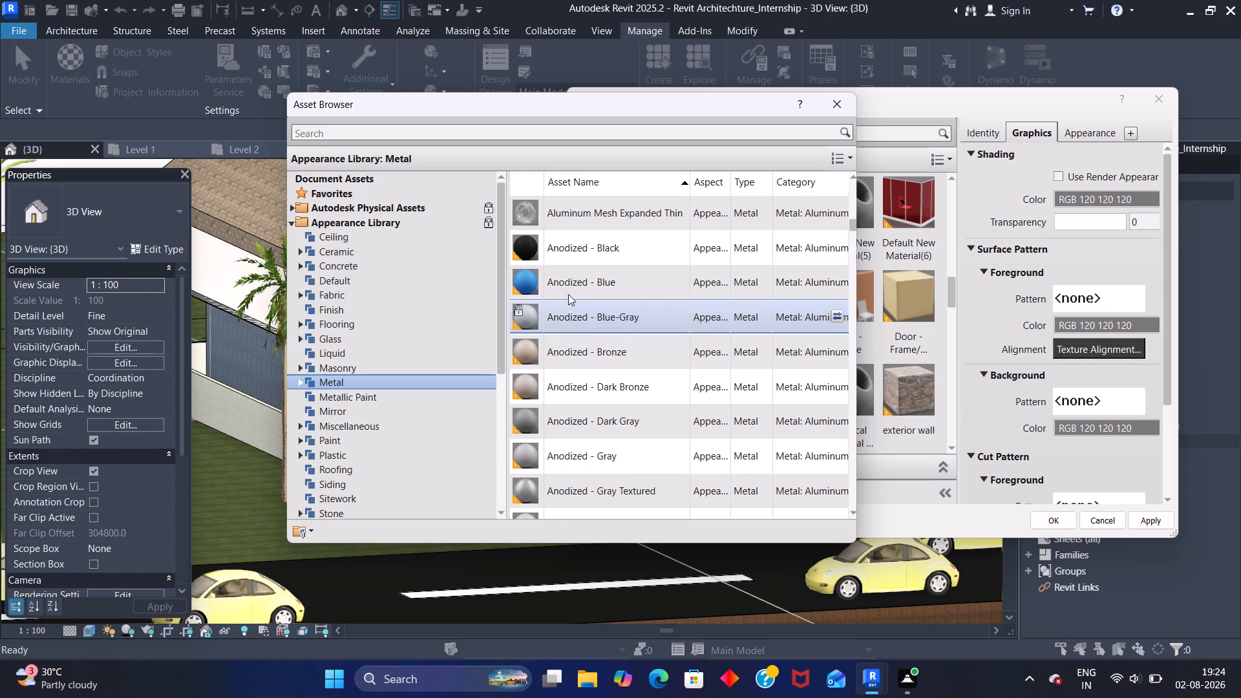
scroll(568, 289, "down", 2)
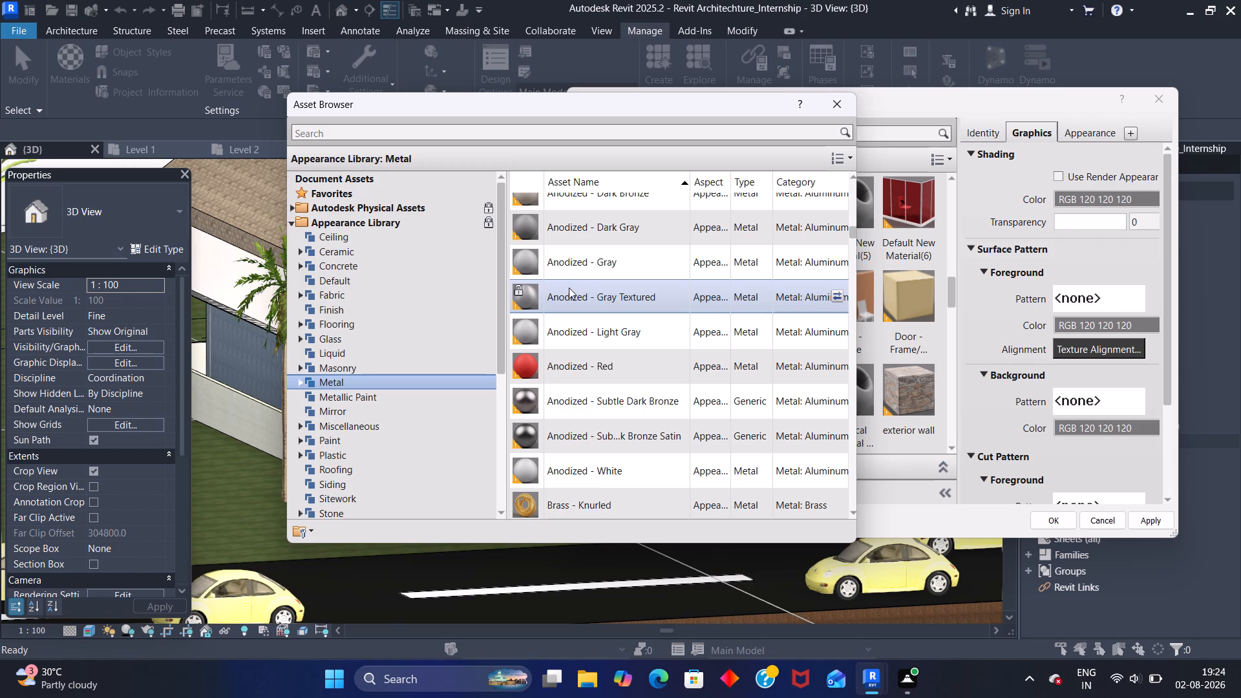
scroll(569, 288, "down", 2)
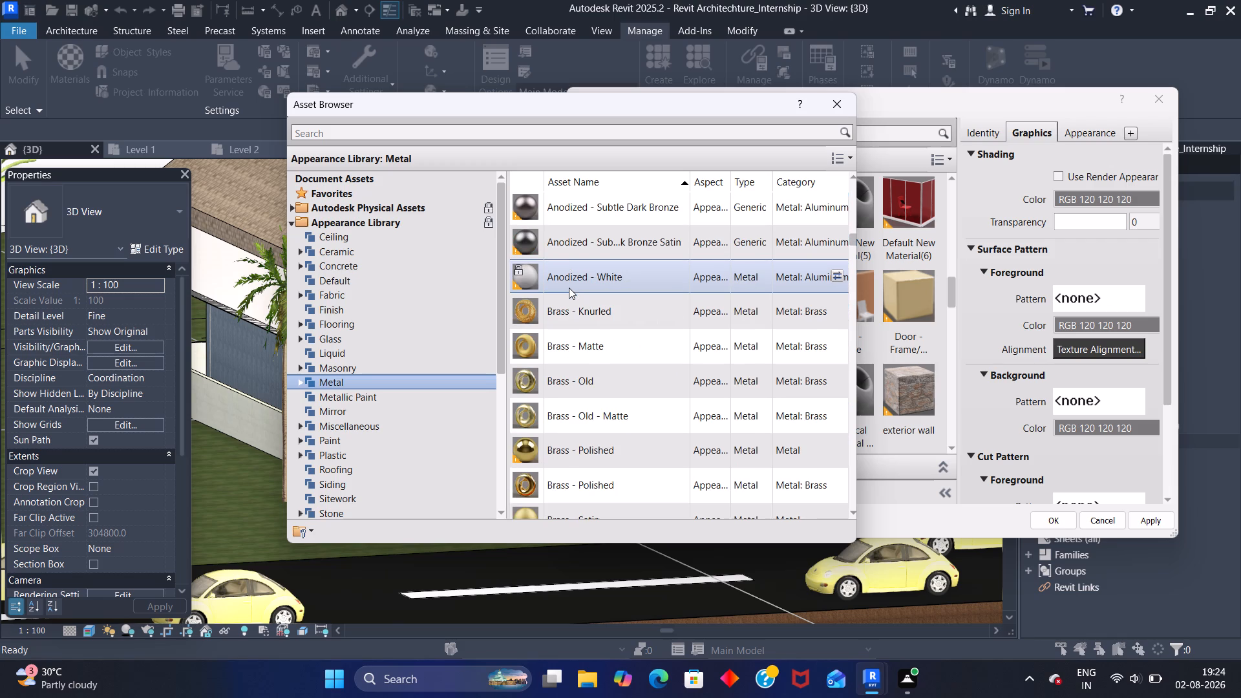
scroll(569, 288, "down", 2)
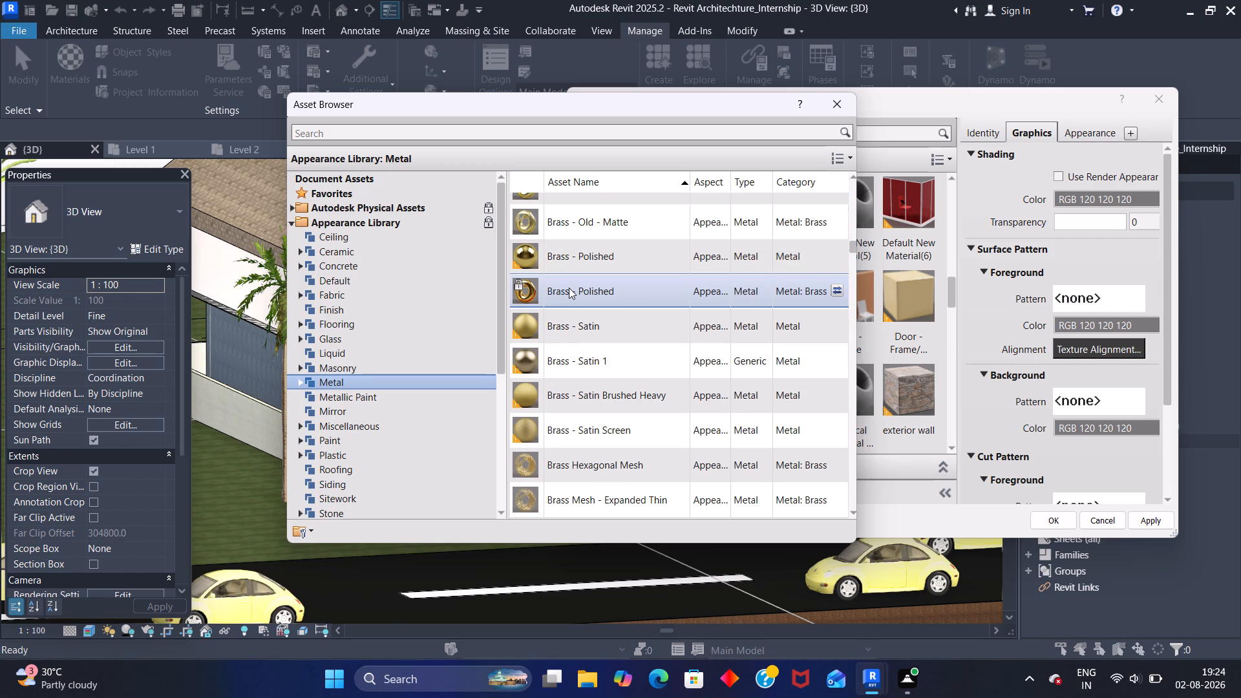
scroll(569, 288, "down", 1)
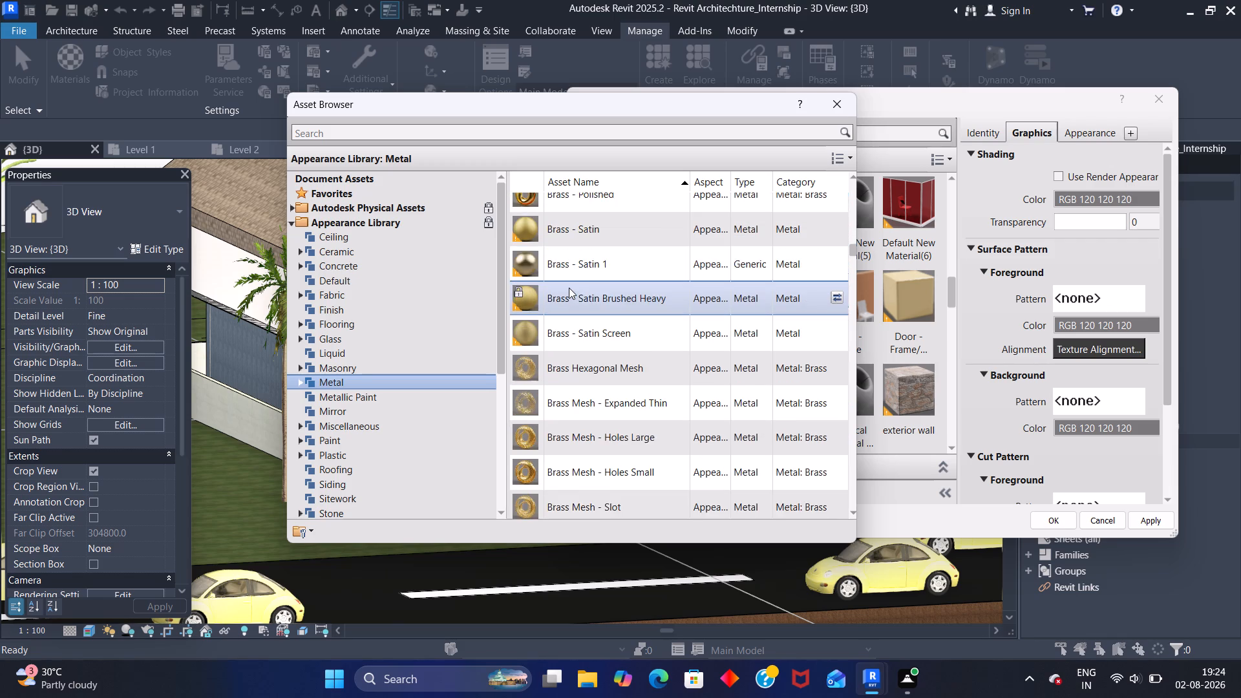
scroll(569, 288, "down", 6)
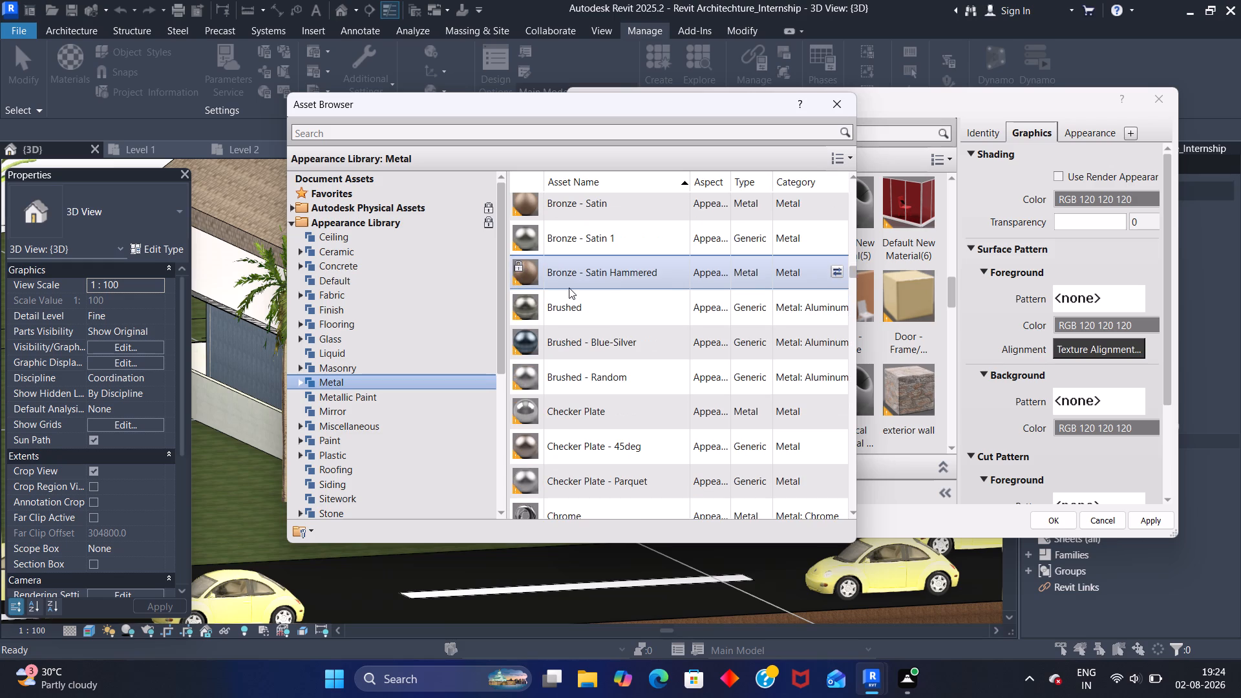
scroll(569, 288, "down", 2)
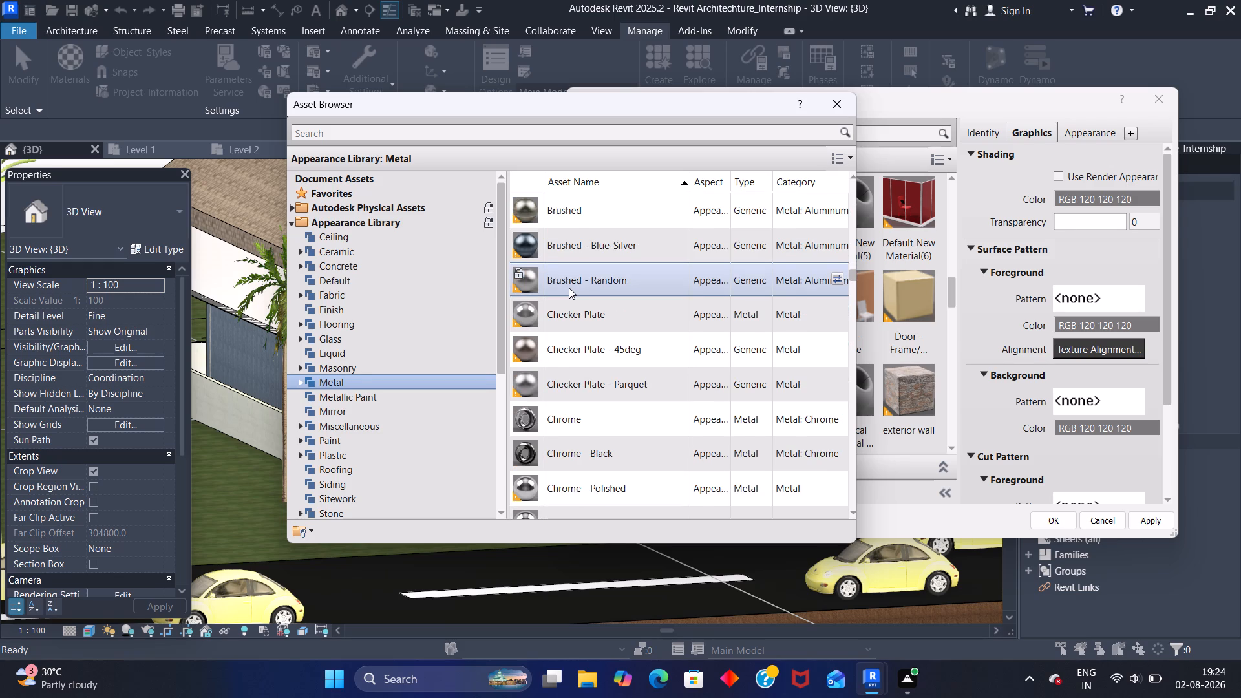
scroll(569, 288, "down", 7)
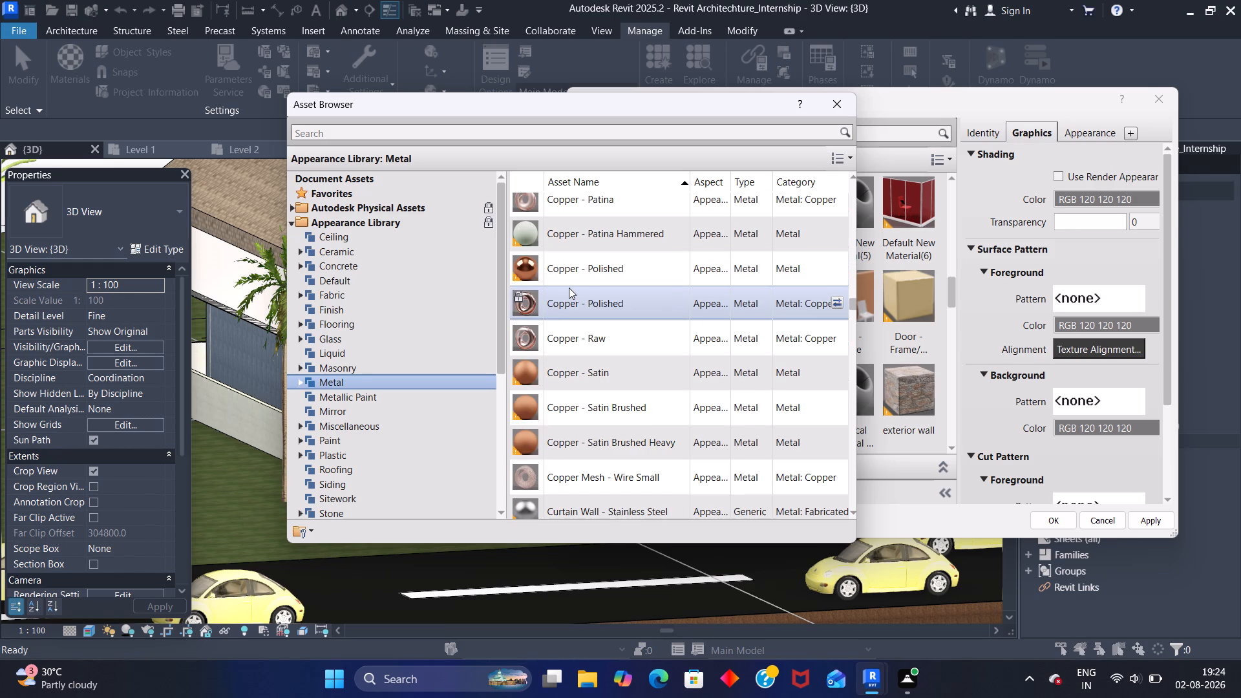
scroll(569, 288, "down", 2)
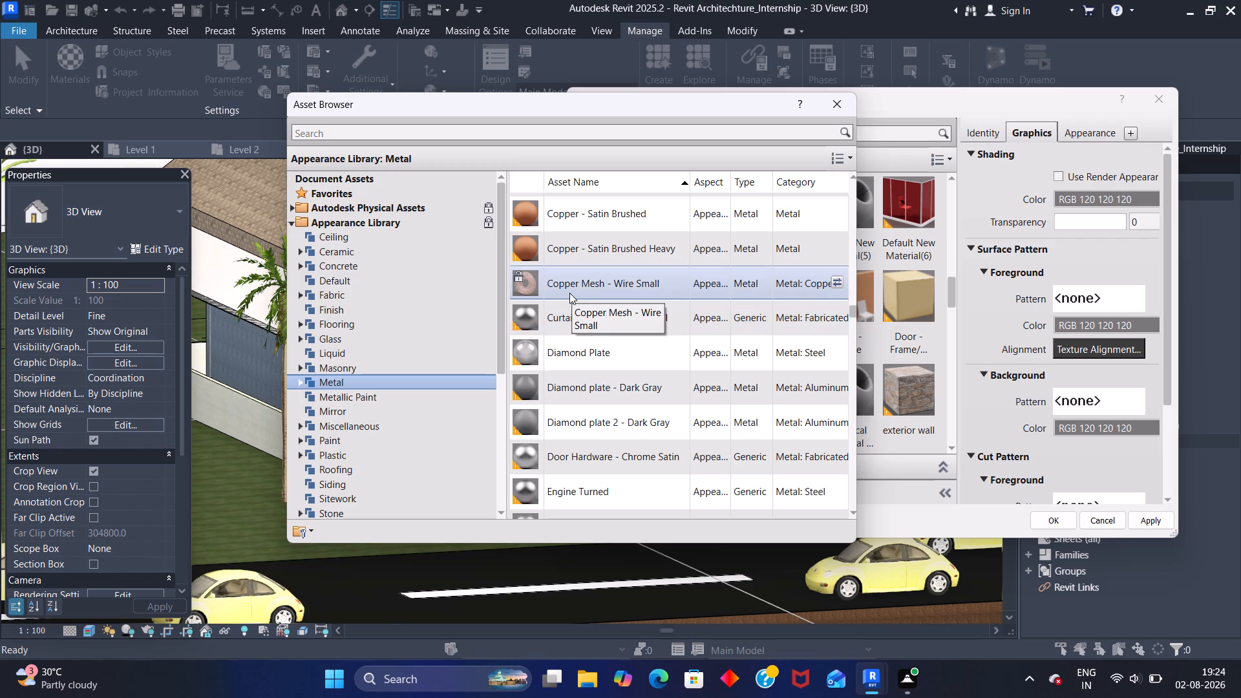
left_click(831, 279)
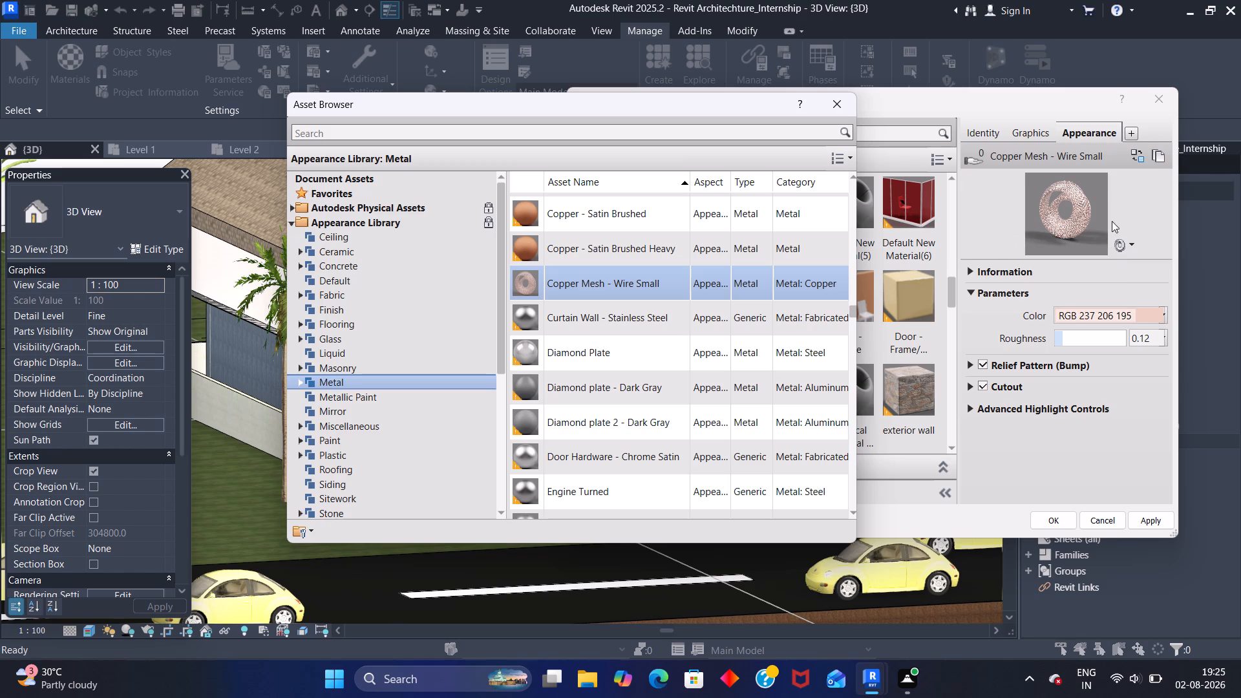
Set the new material's shading to use its render appearance, and save the material changes.
left_click(1030, 130)
left_click(1060, 178)
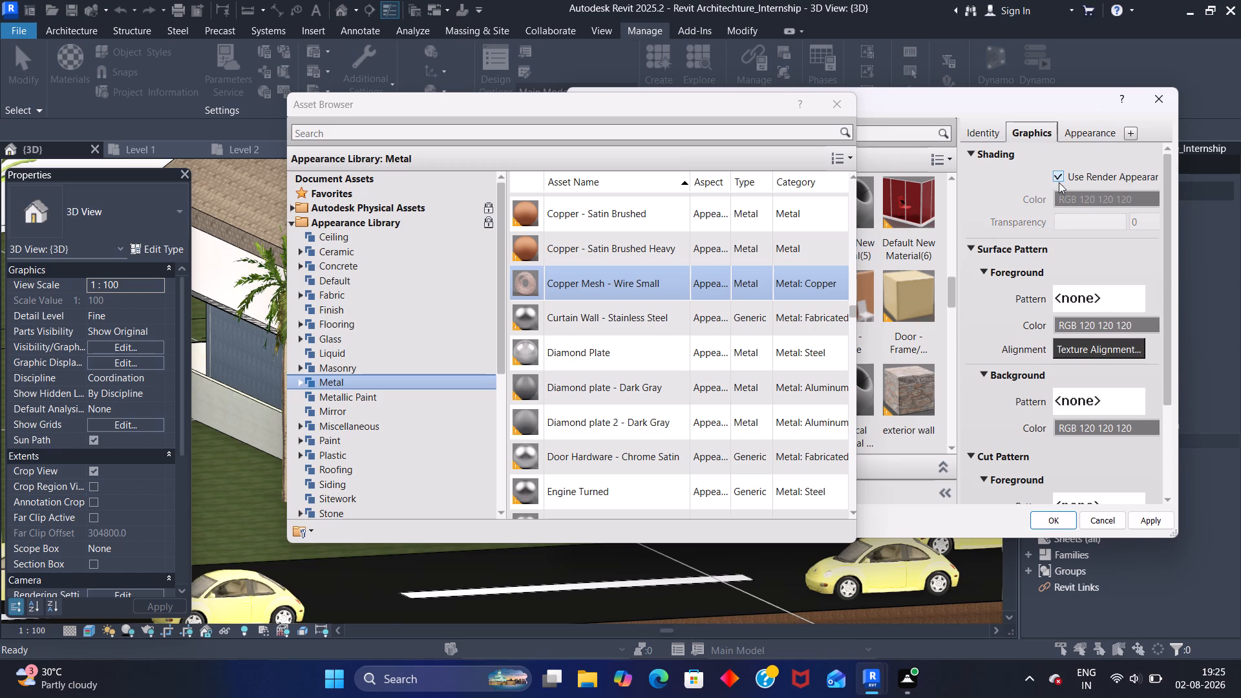
left_click(1149, 516)
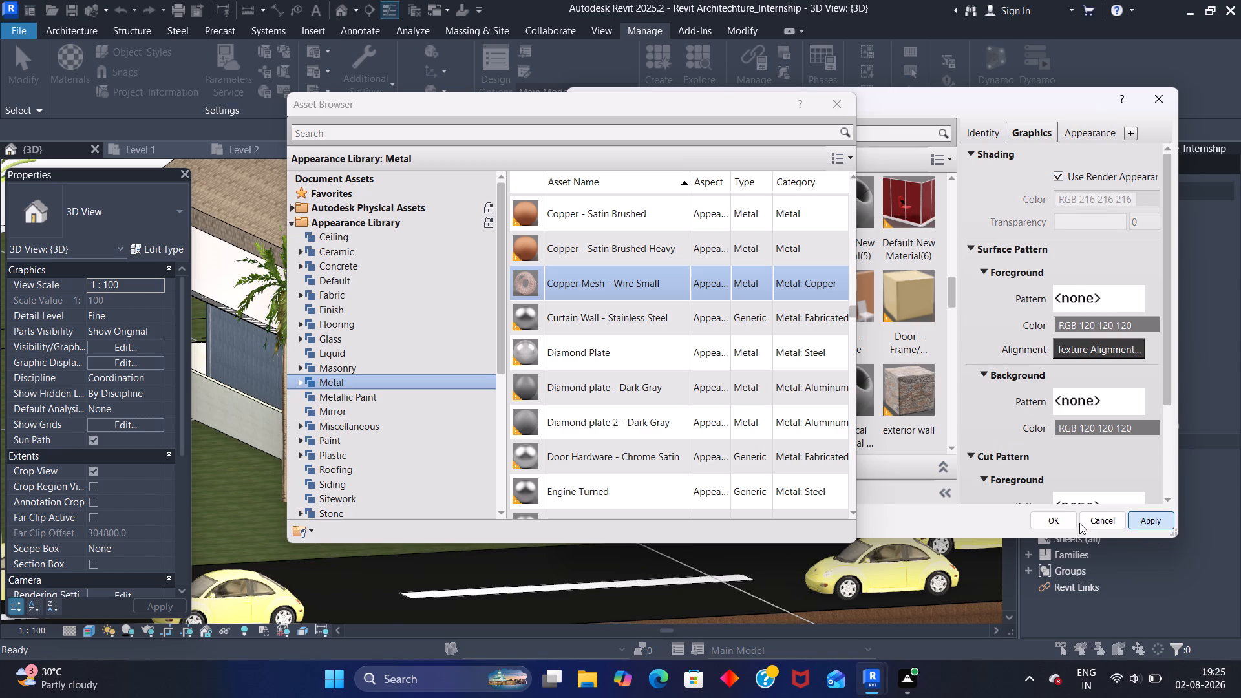
left_click(1058, 522)
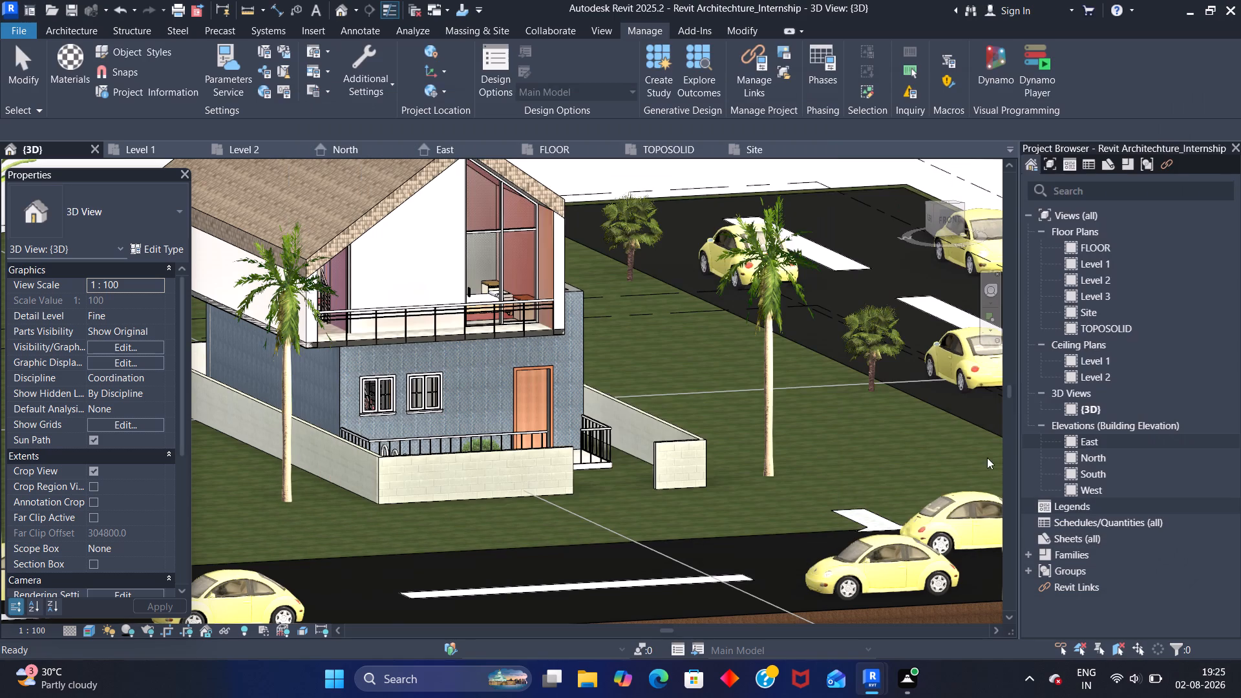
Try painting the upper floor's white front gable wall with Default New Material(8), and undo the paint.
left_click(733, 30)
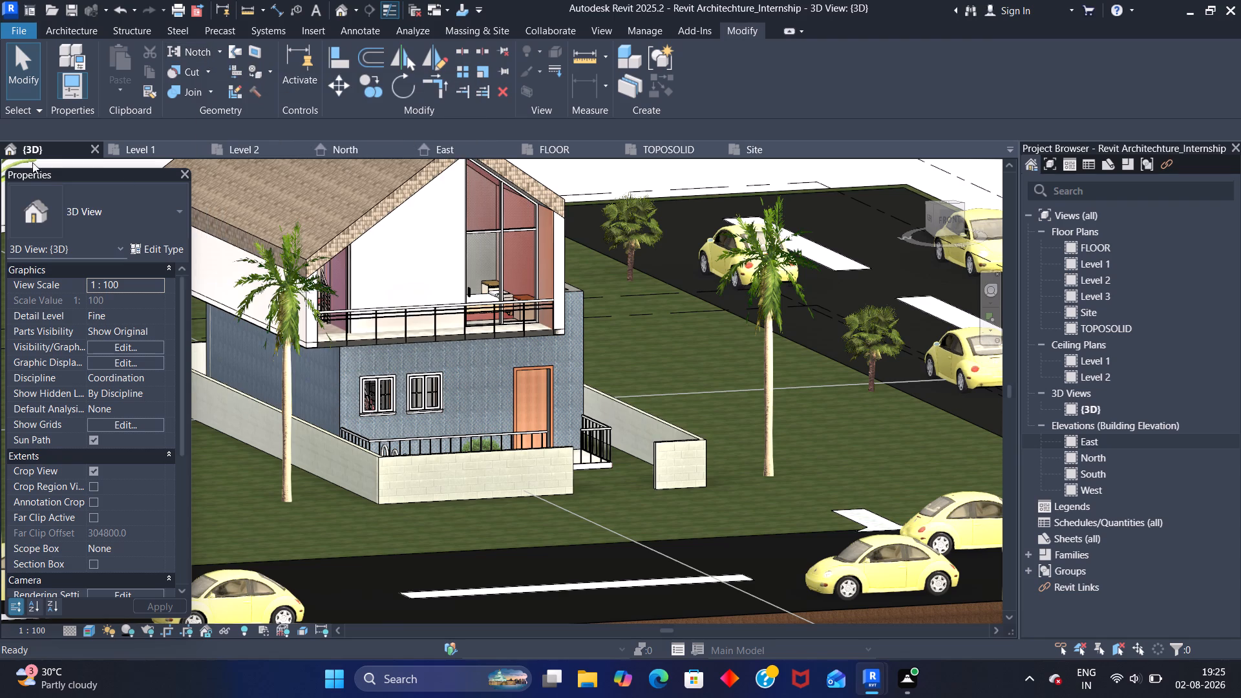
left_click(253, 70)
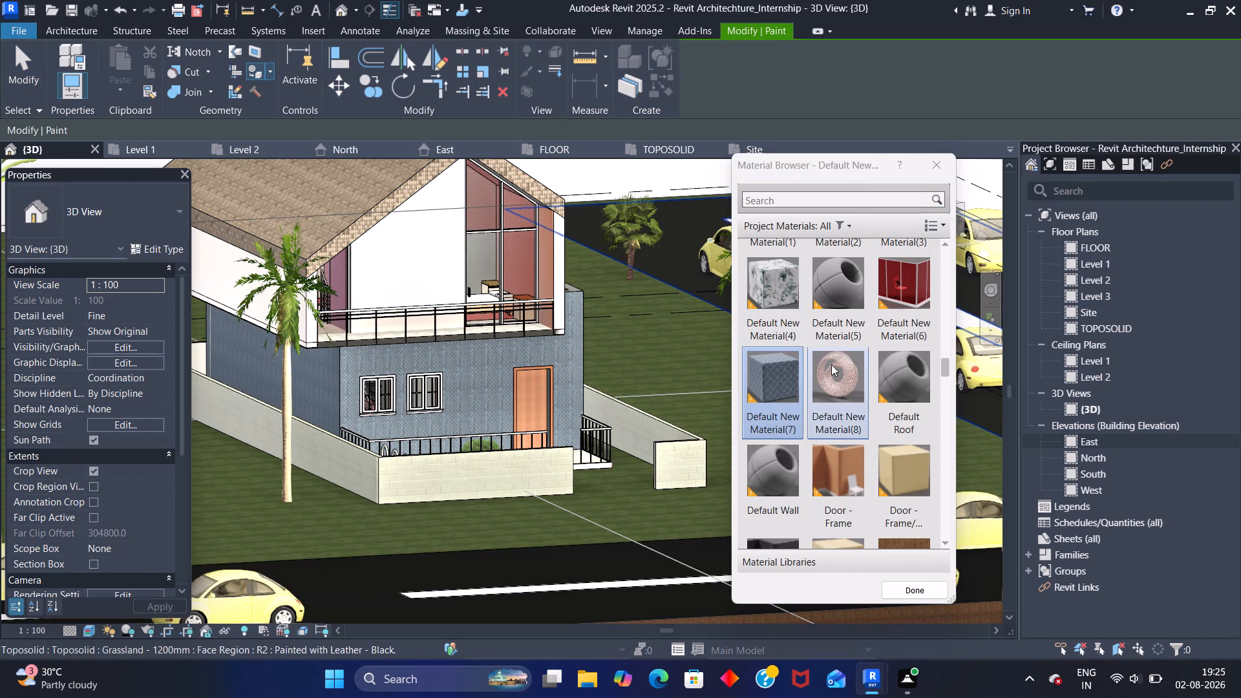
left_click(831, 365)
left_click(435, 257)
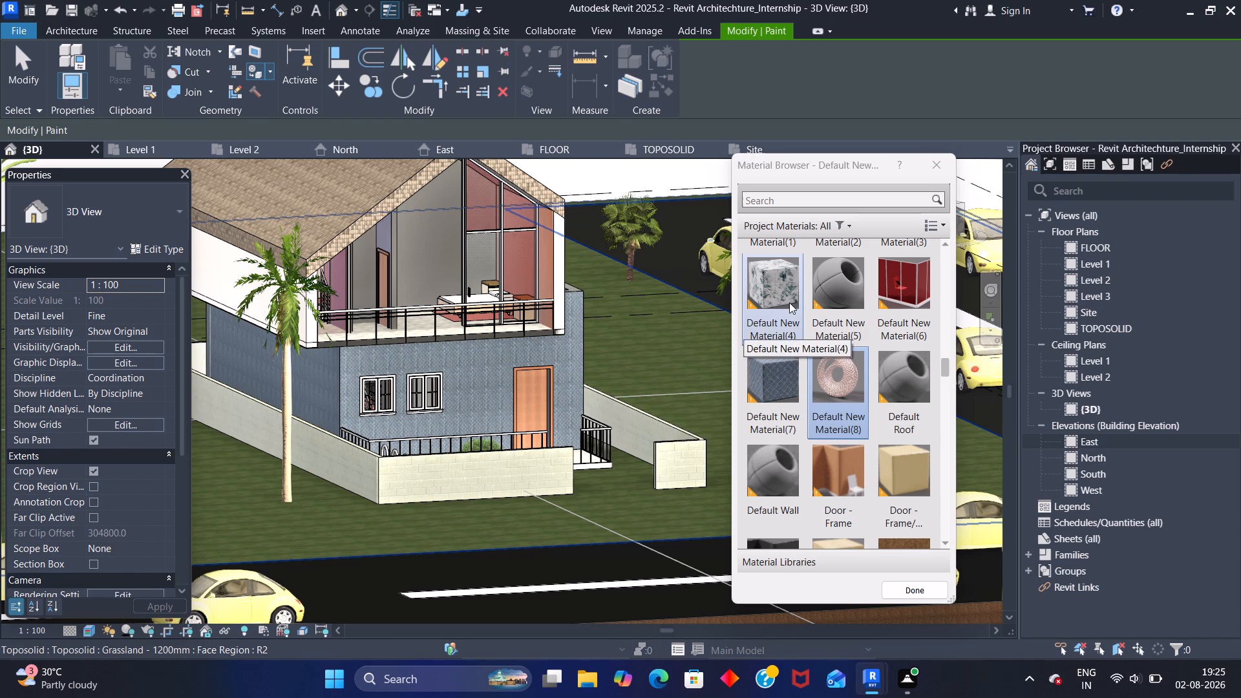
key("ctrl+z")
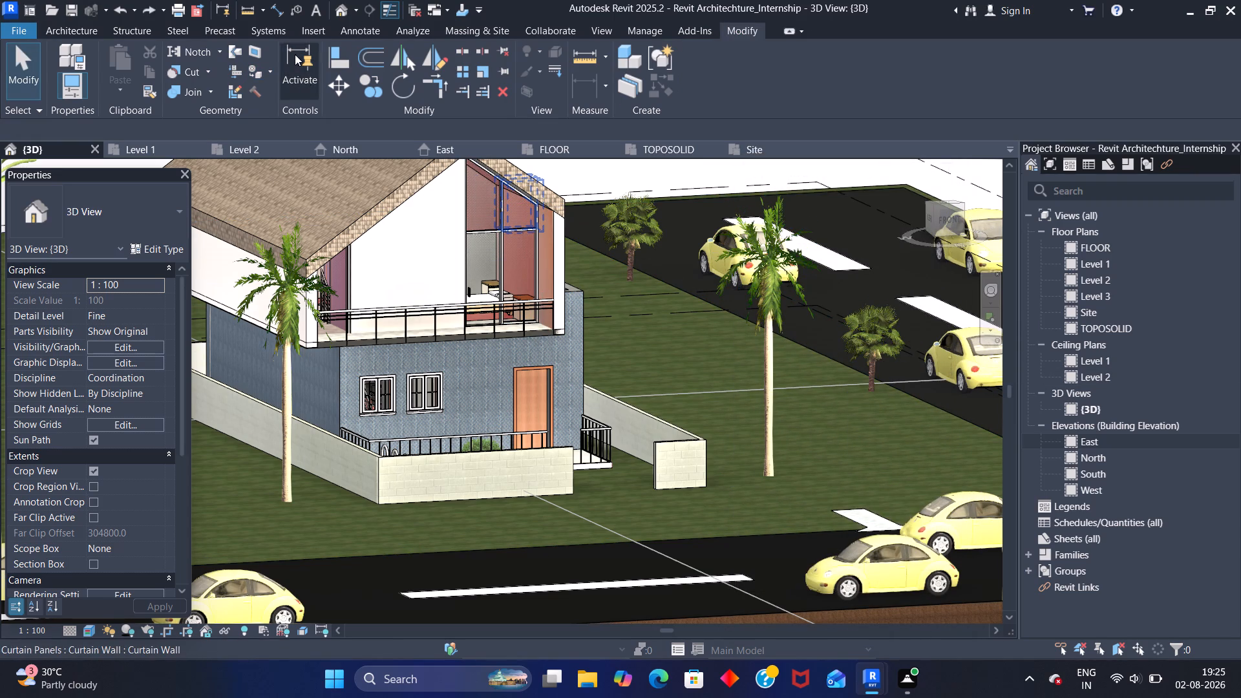
Create a new material in the project's materials.
left_click(631, 29)
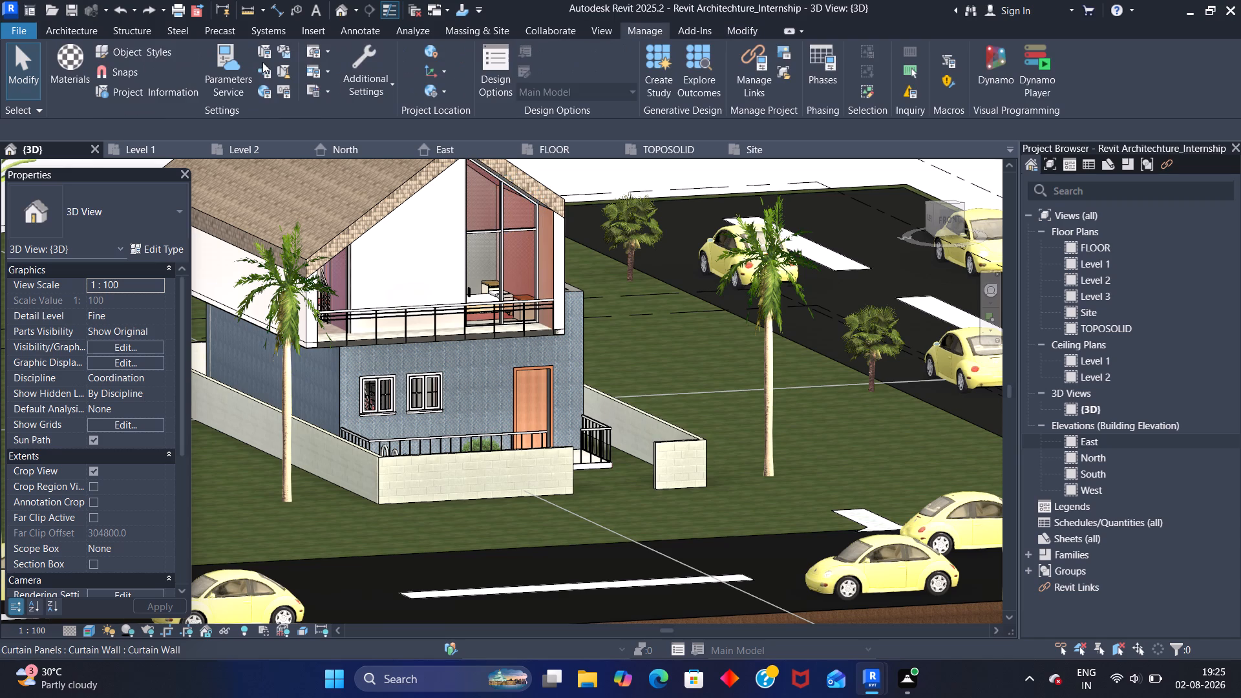
left_click(73, 57)
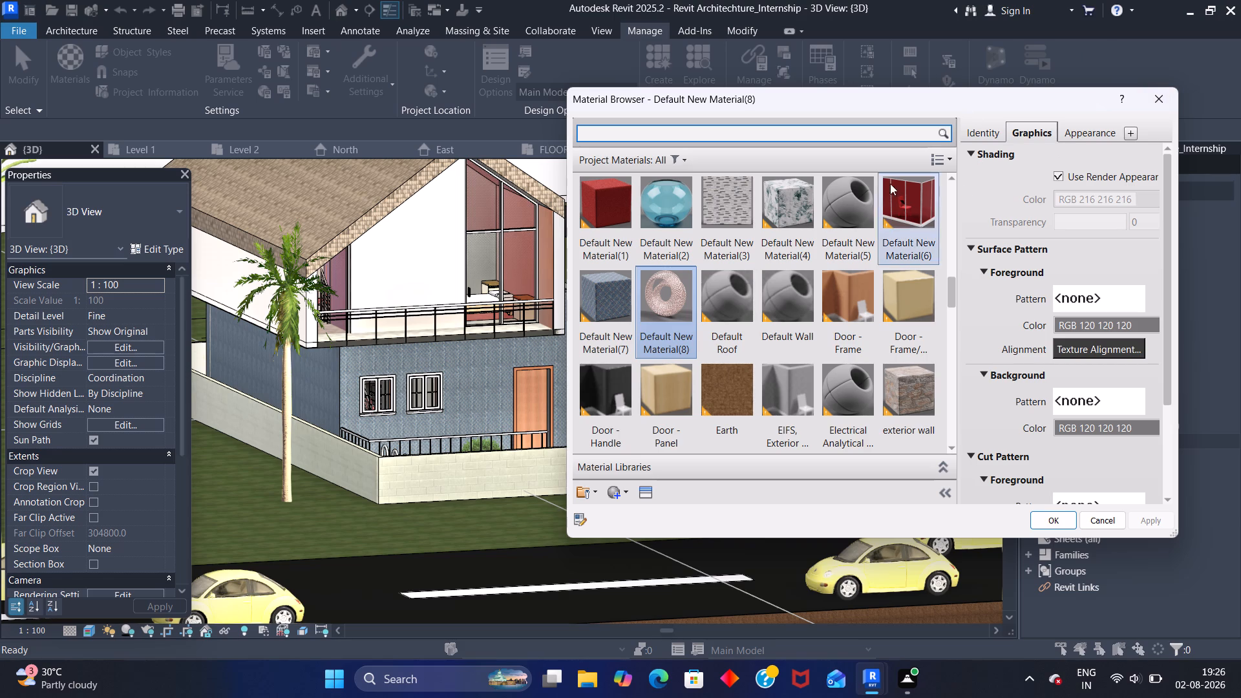
left_click(619, 493)
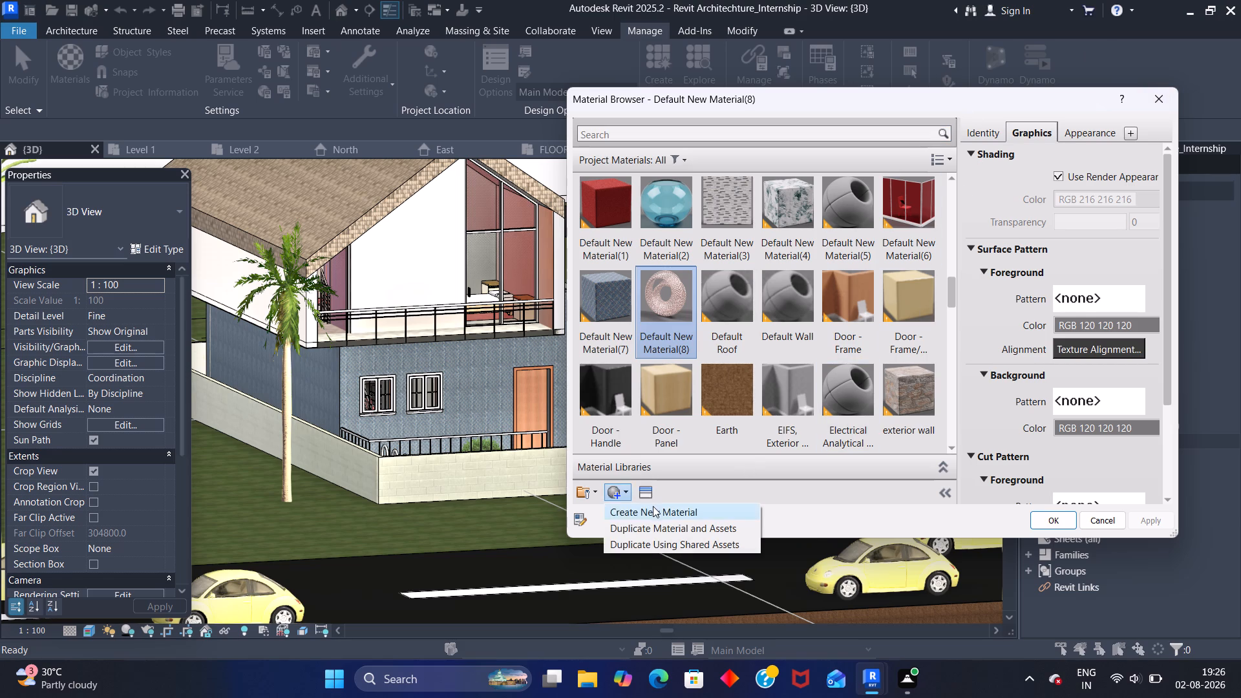
left_click(653, 506)
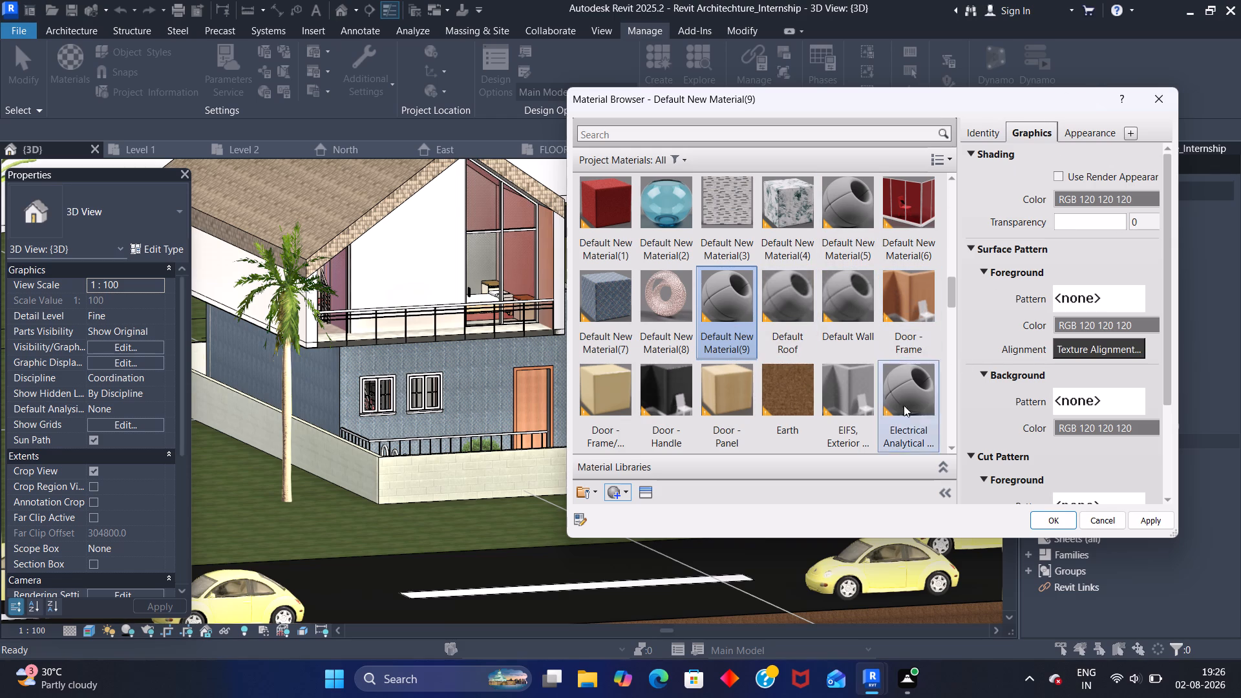
Search the Appearance Library's assets for shaded and paints, and clear the search.
left_click(642, 491)
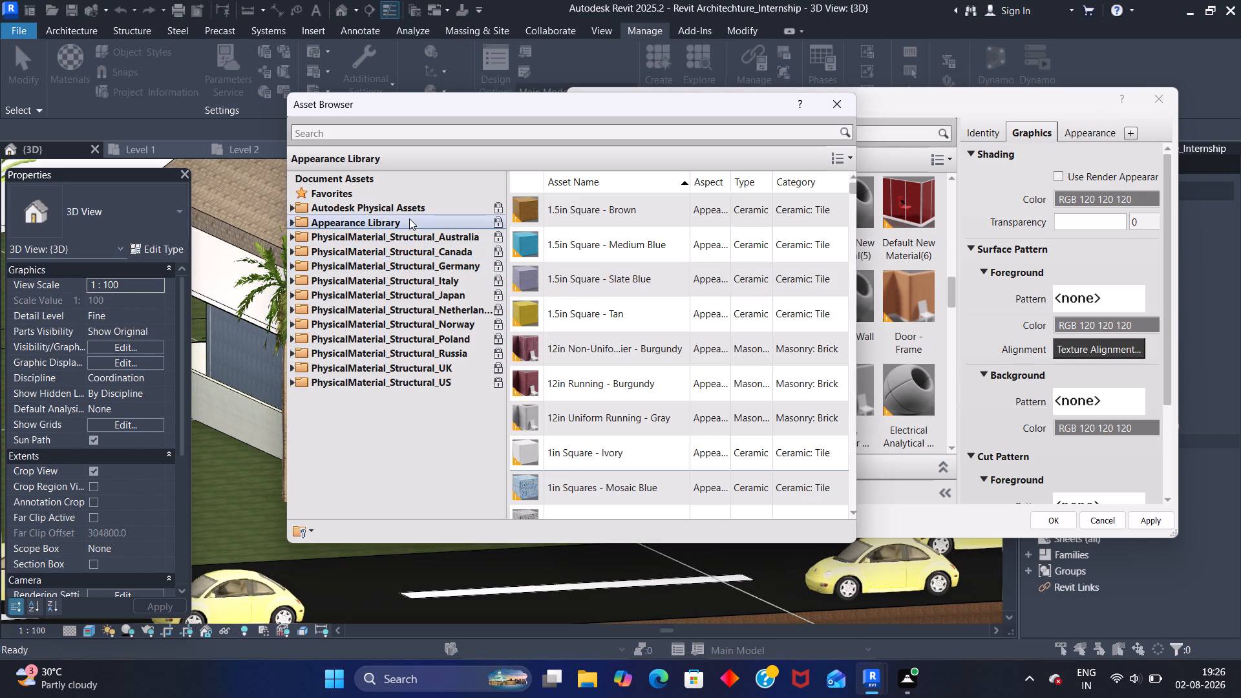
double_click(409, 218)
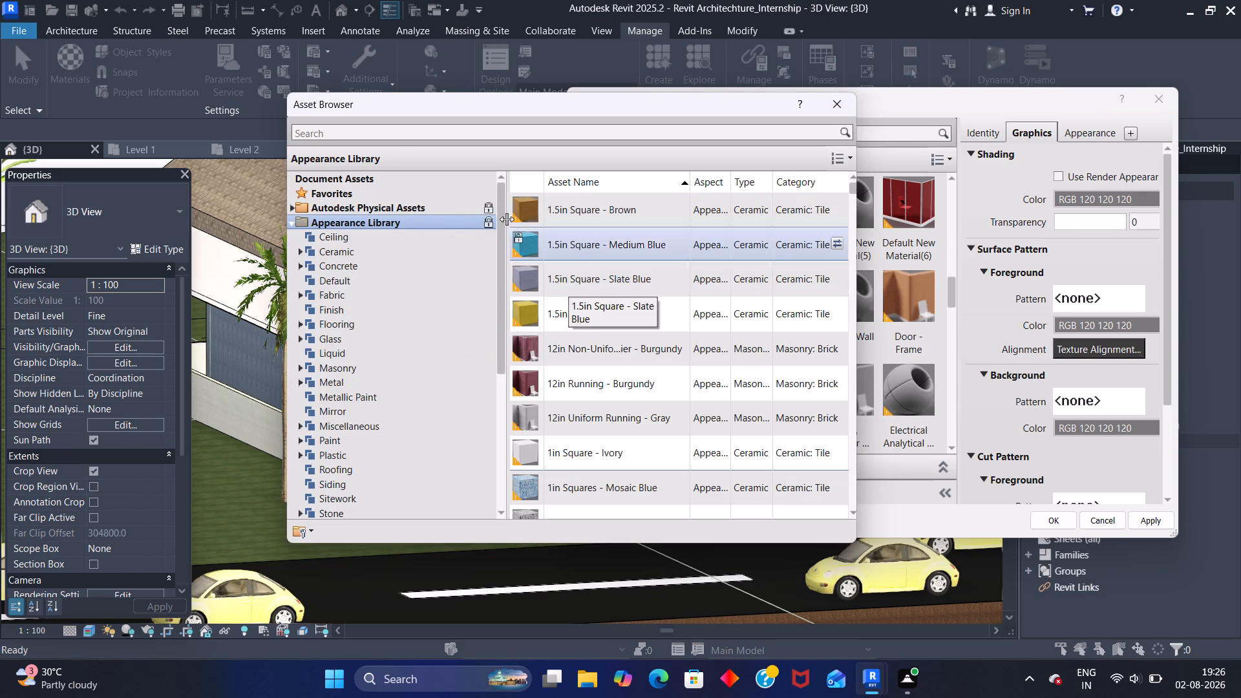
left_click(396, 134)
type("shaded")
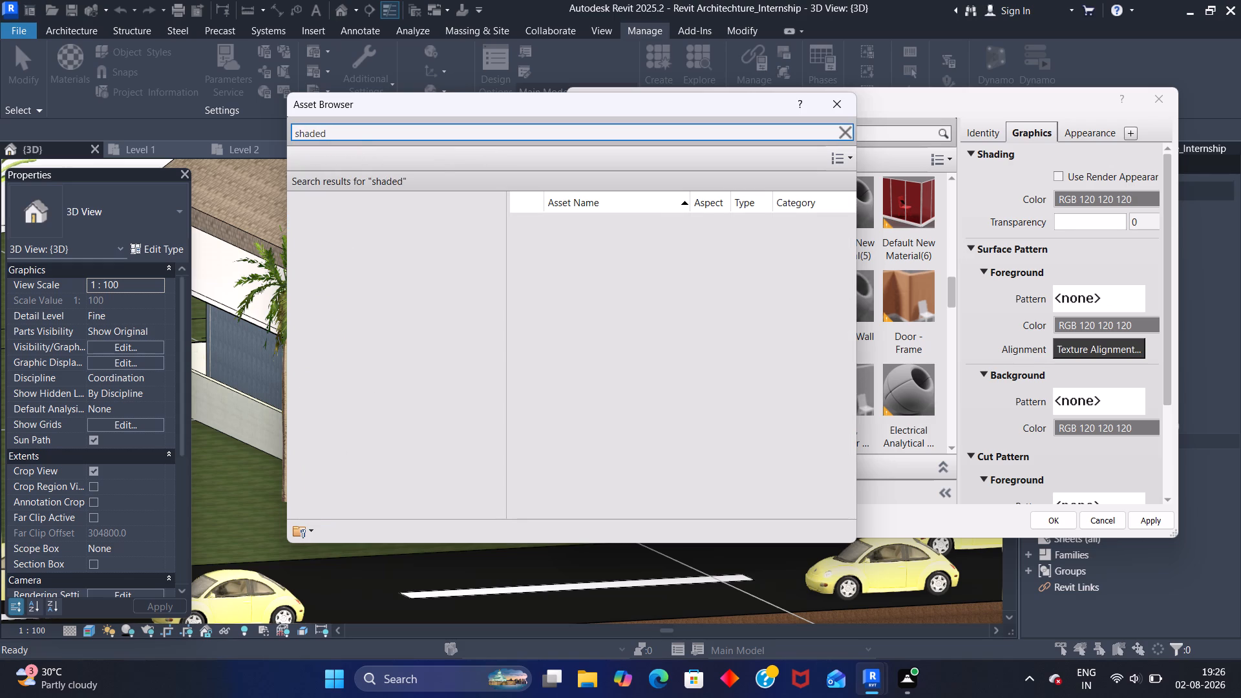
key("BackSpace")
key("BackSpace")
key("BackSpace")
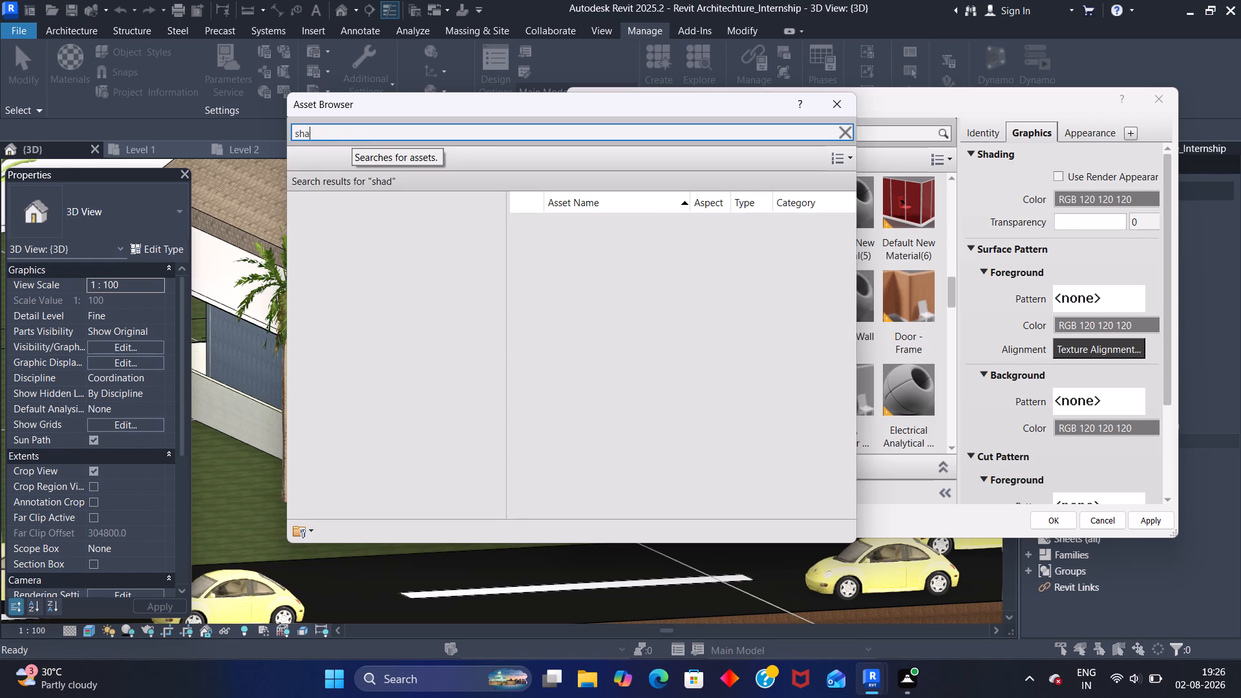
key("BackSpace")
key("BackSpace")
key("BackSpace")
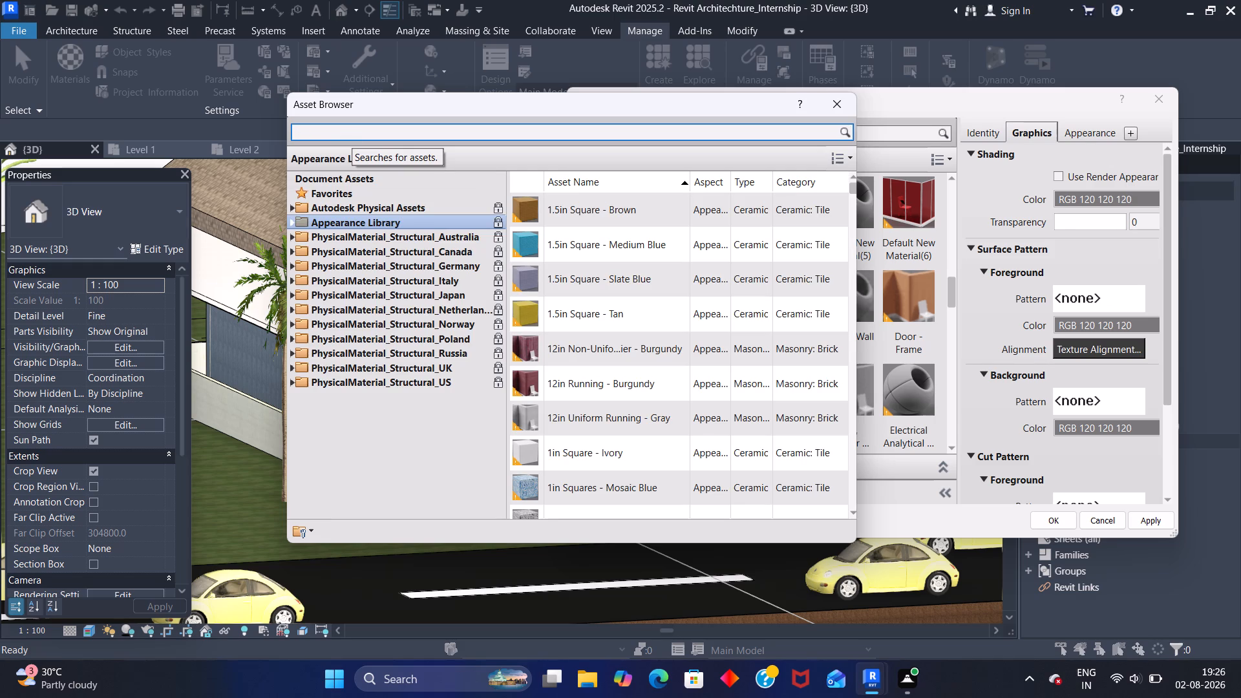
type("paints")
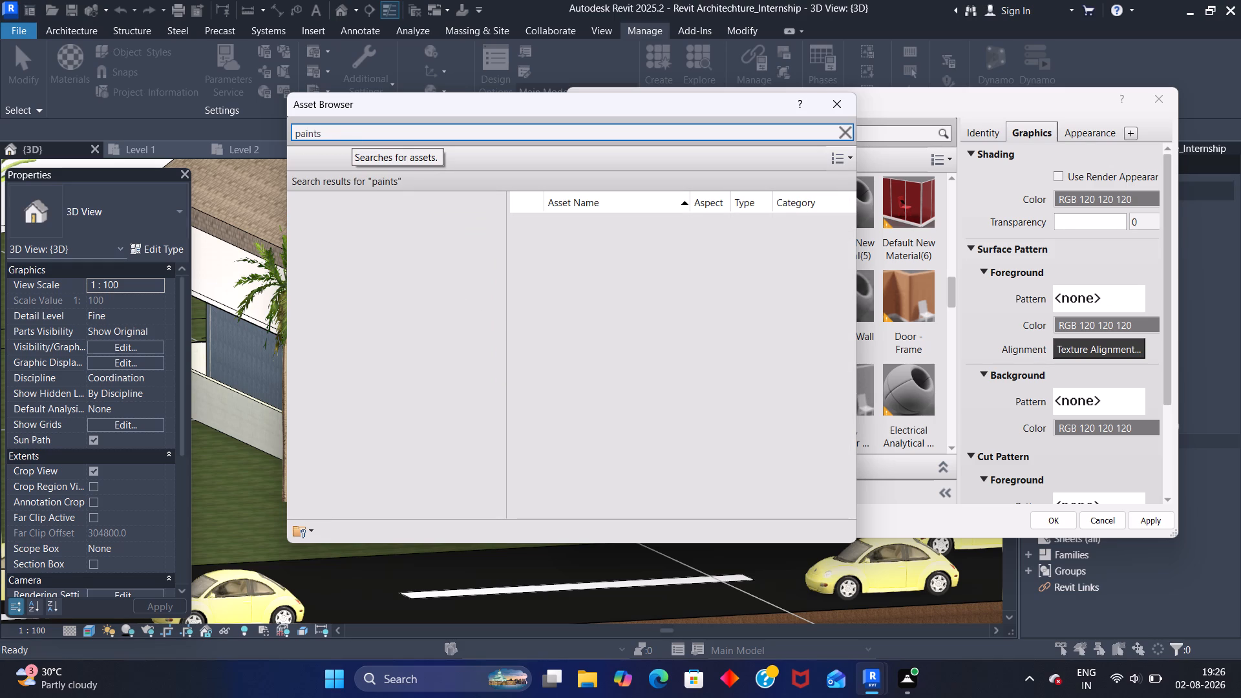
key("BackSpace")
key("BackSpace")
key("BackSpace")
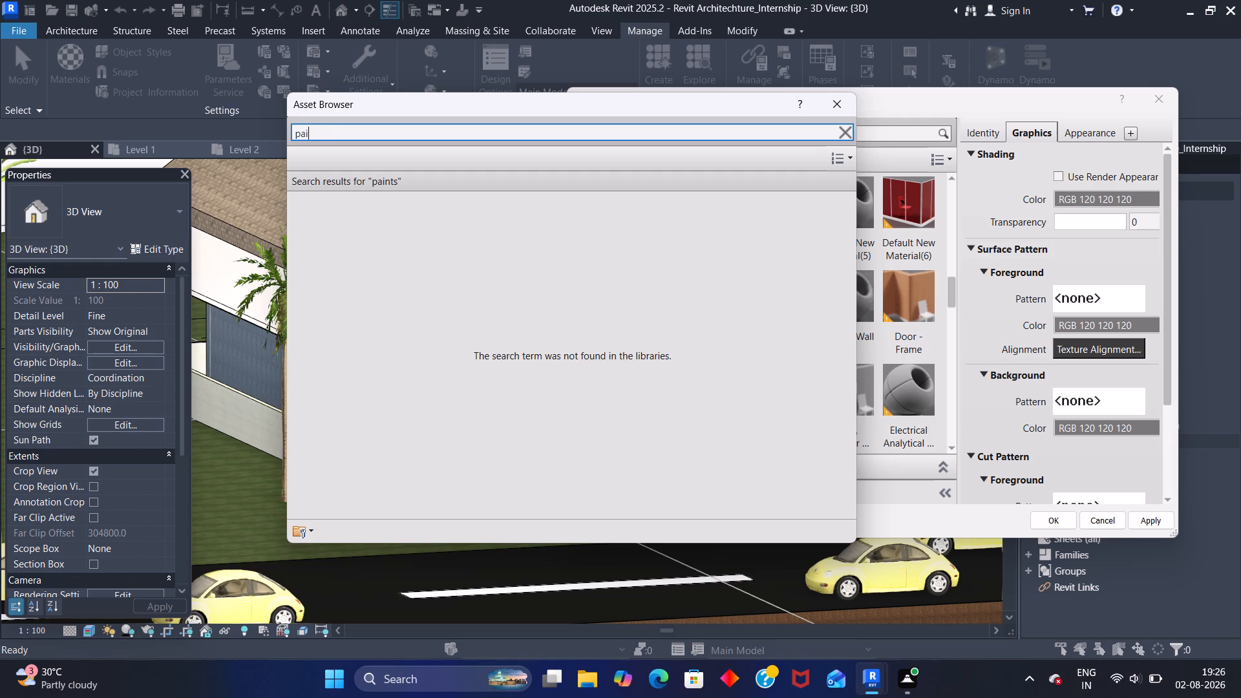
key("BackSpace")
key("BackSpace")
key("BackSpace")
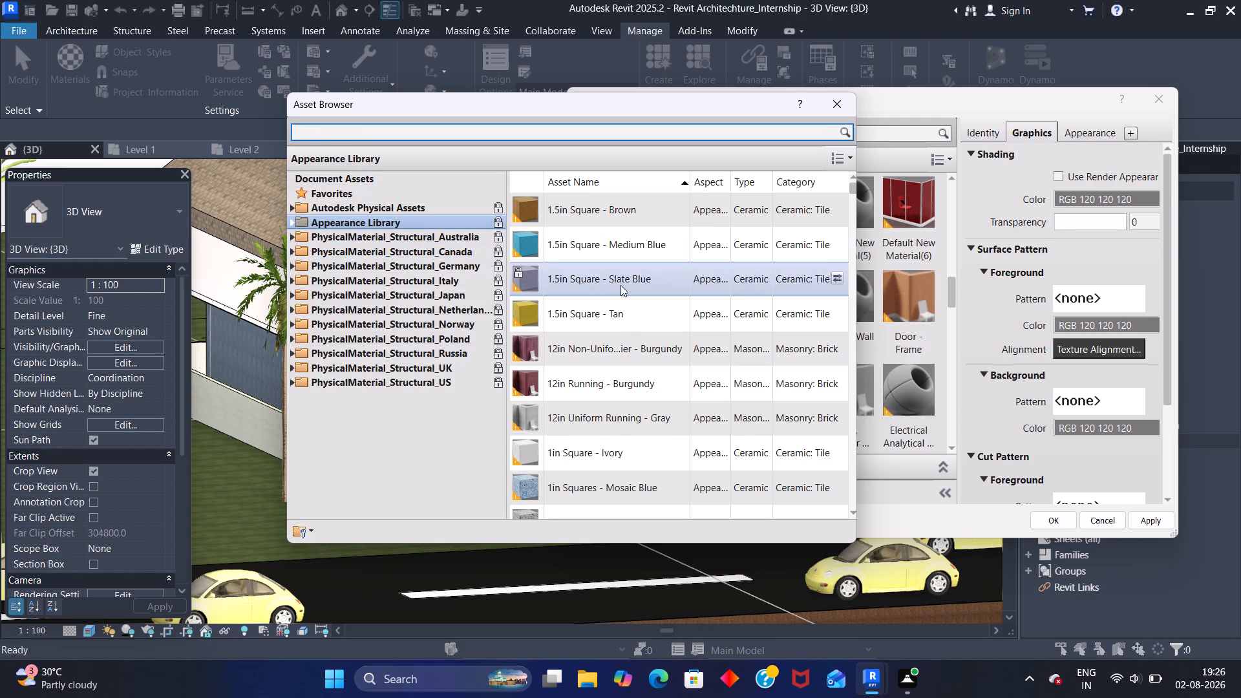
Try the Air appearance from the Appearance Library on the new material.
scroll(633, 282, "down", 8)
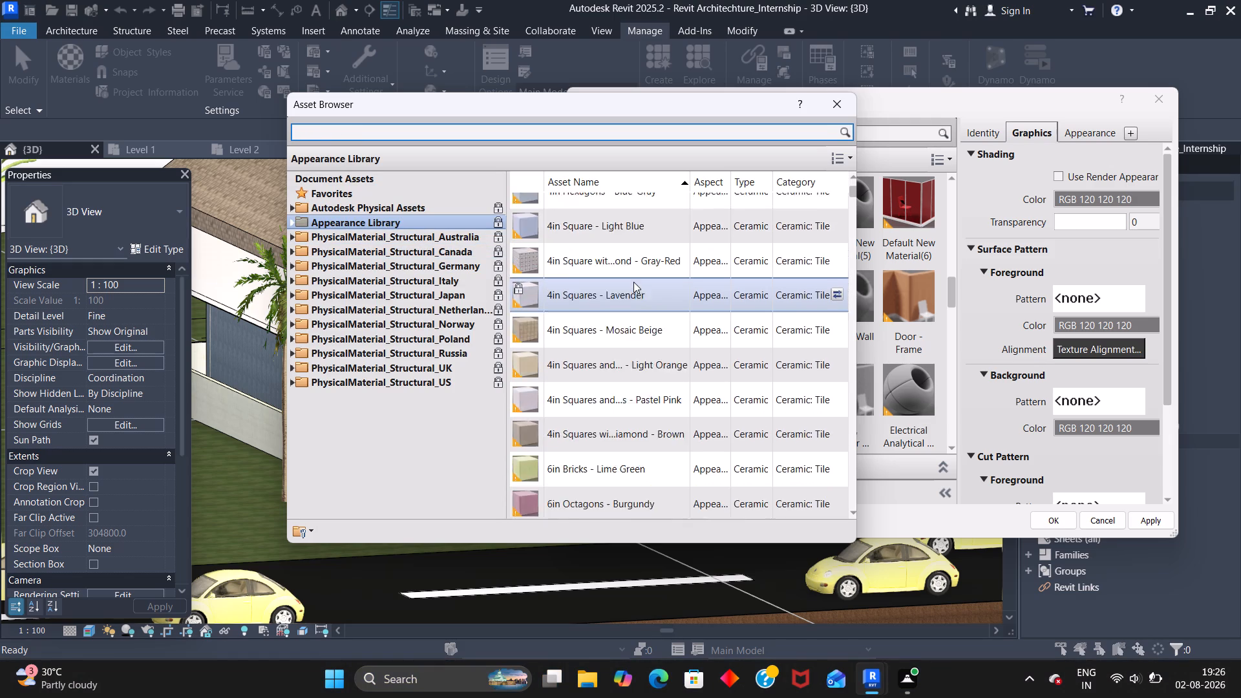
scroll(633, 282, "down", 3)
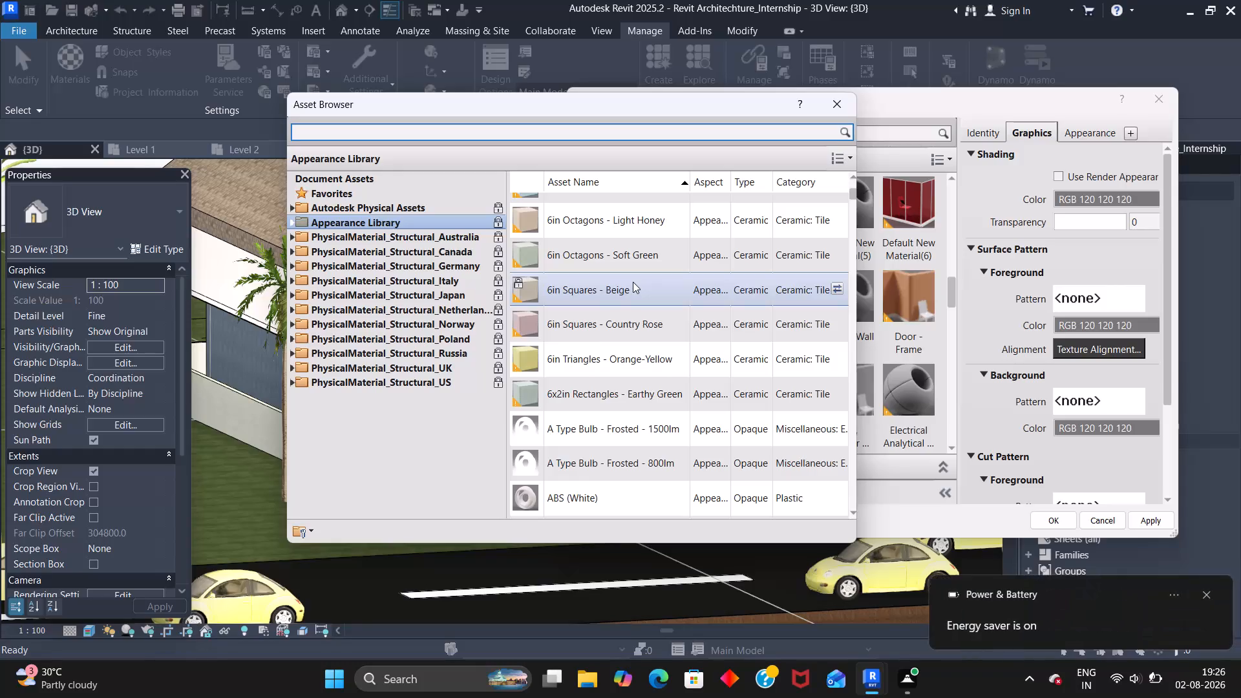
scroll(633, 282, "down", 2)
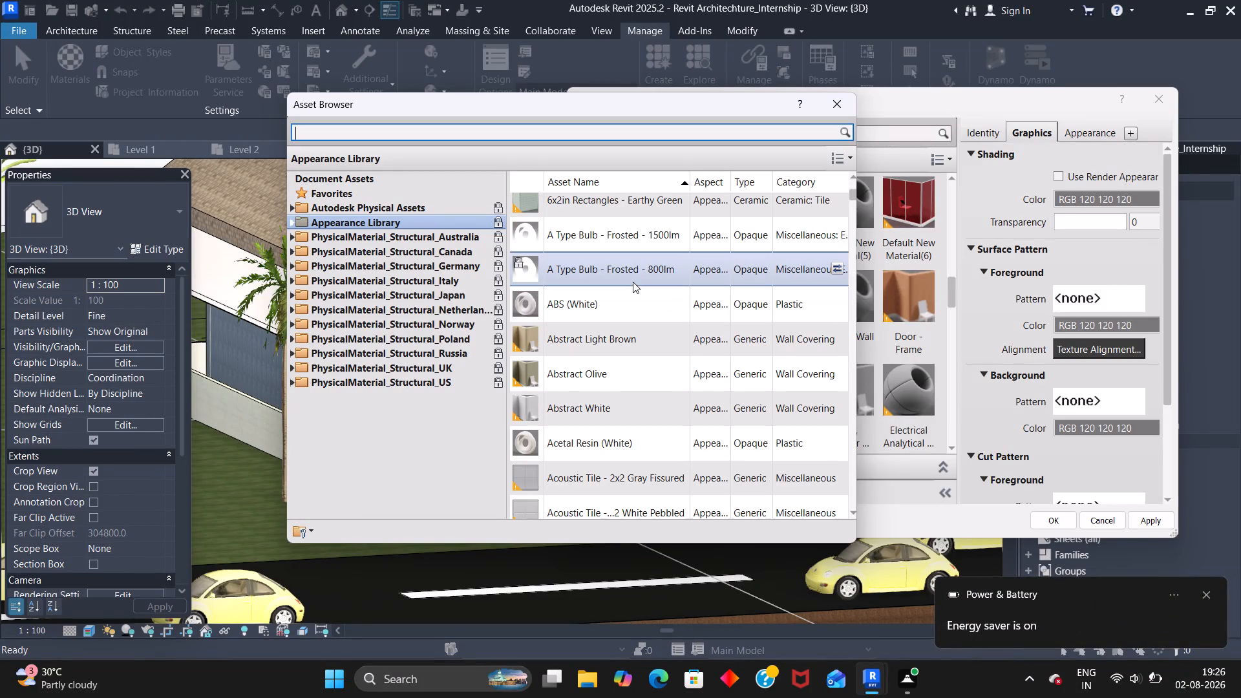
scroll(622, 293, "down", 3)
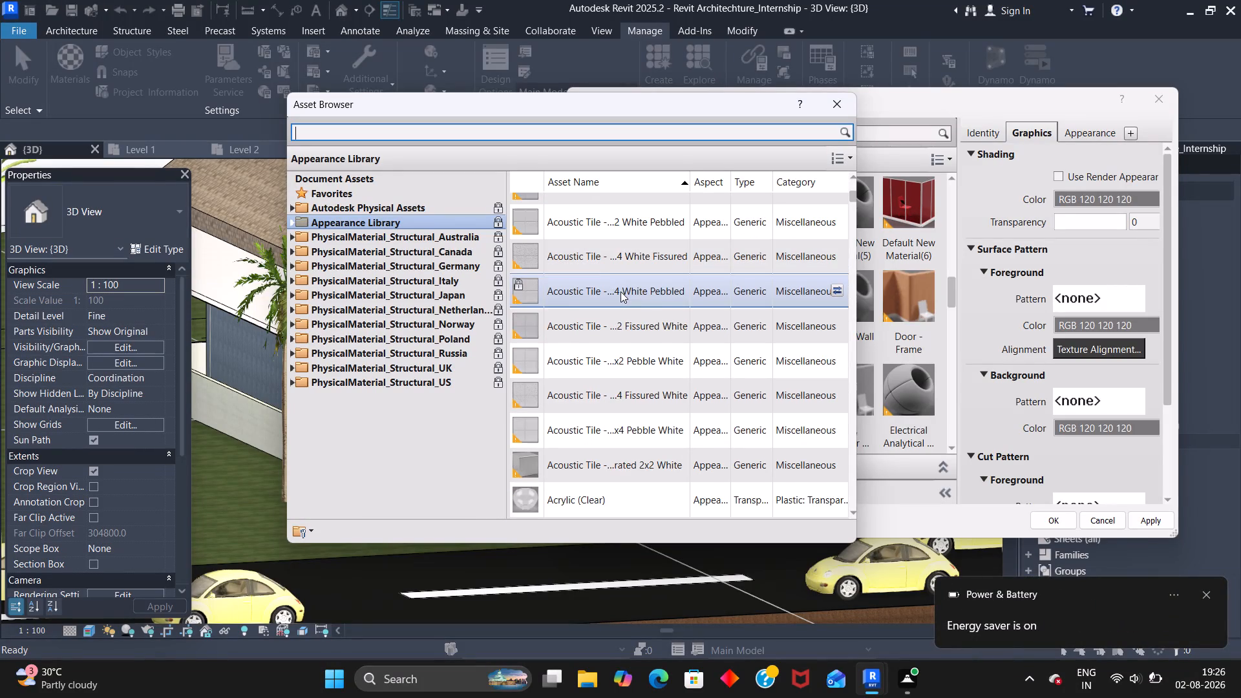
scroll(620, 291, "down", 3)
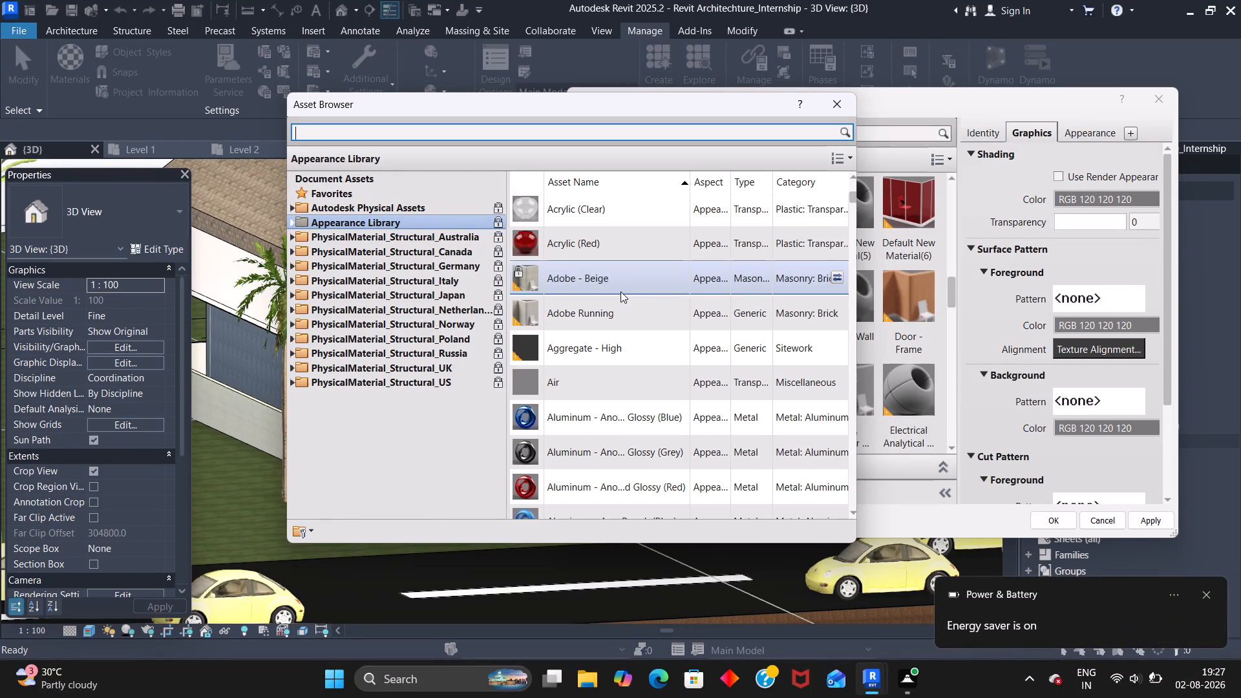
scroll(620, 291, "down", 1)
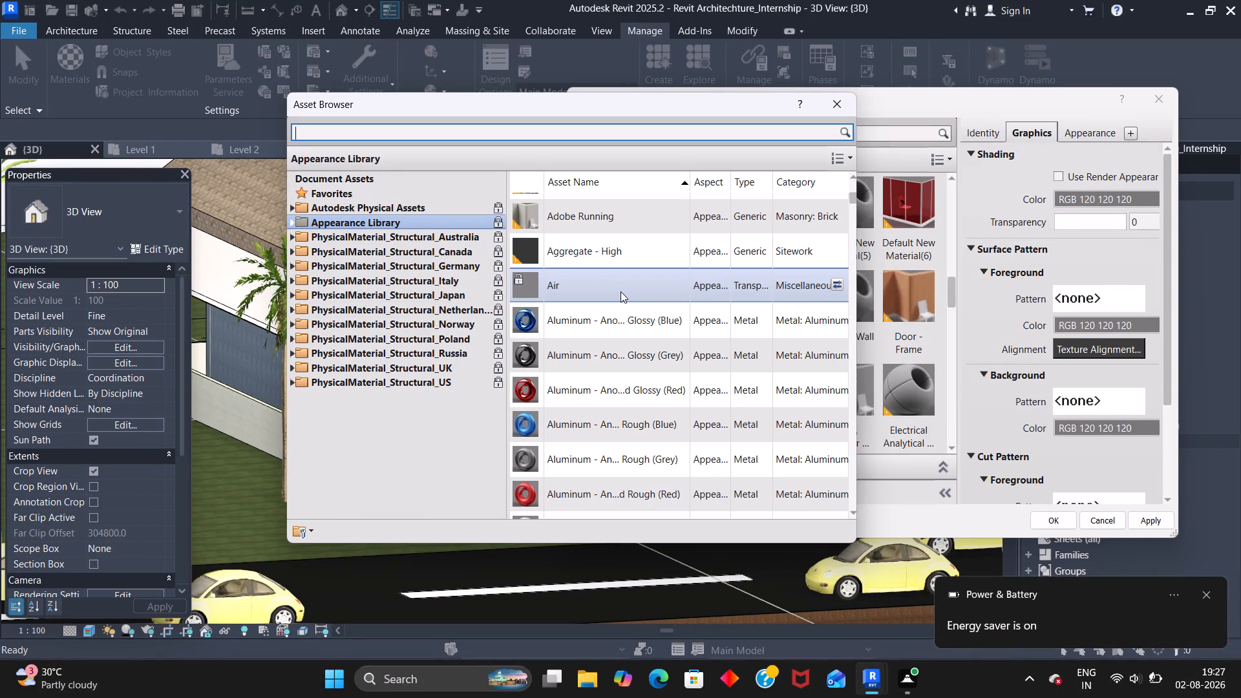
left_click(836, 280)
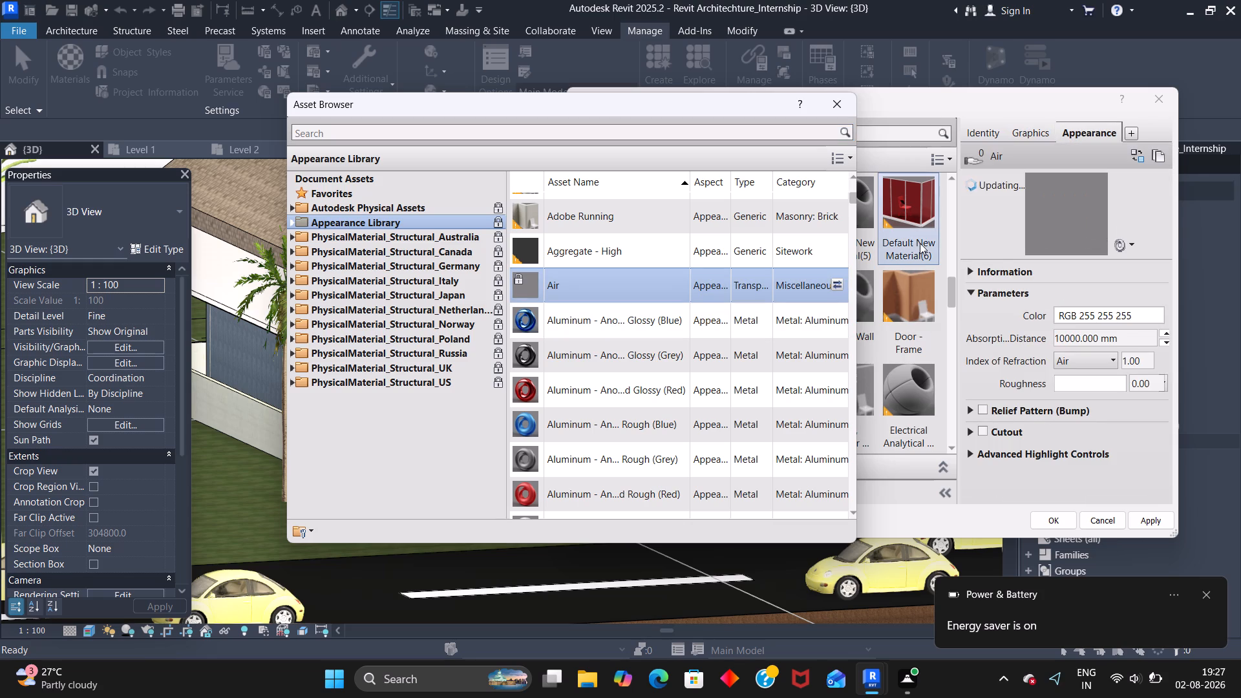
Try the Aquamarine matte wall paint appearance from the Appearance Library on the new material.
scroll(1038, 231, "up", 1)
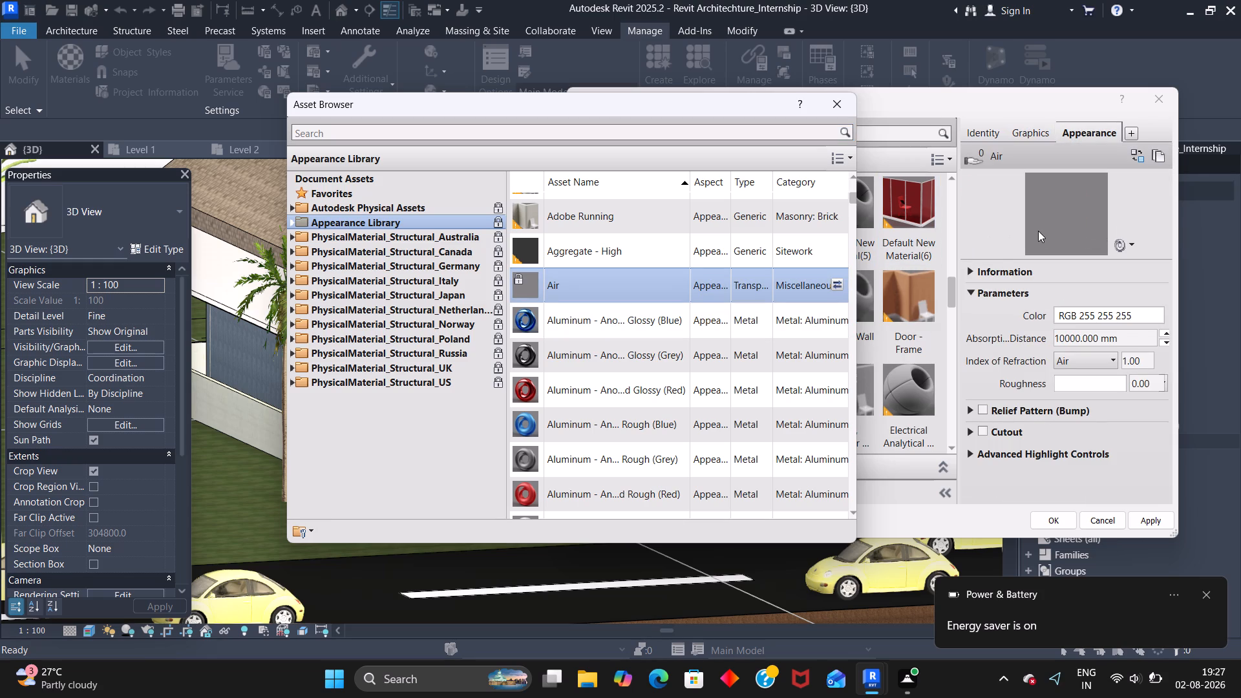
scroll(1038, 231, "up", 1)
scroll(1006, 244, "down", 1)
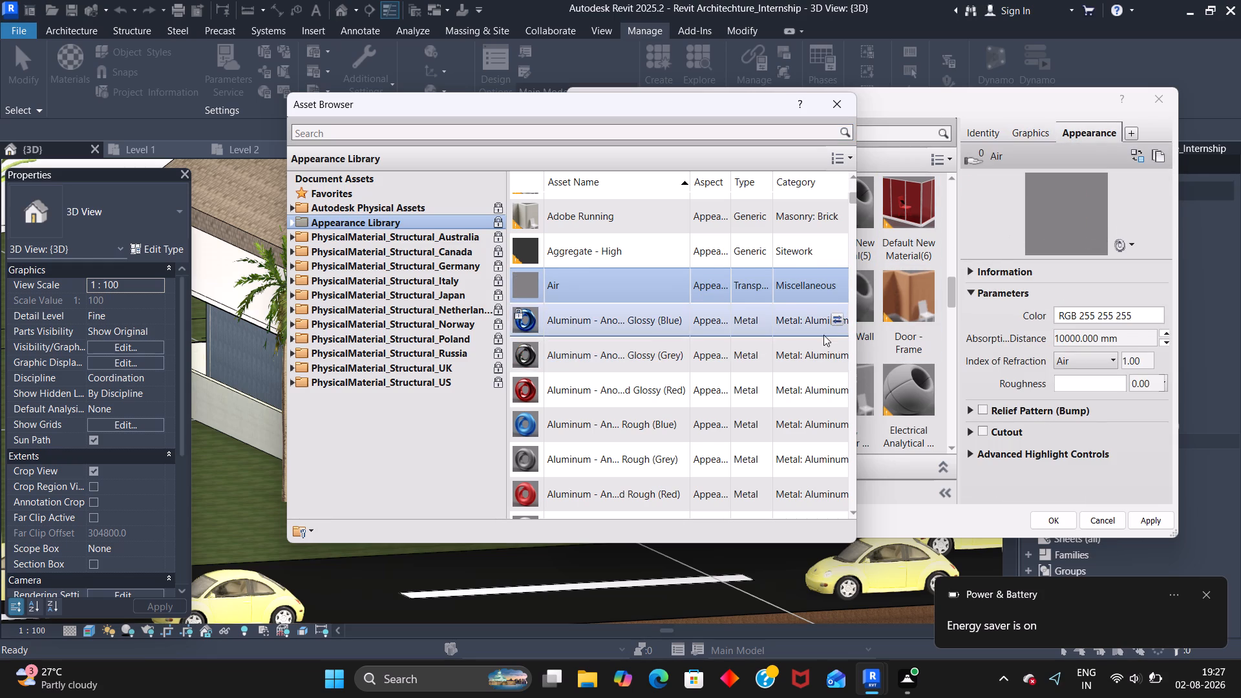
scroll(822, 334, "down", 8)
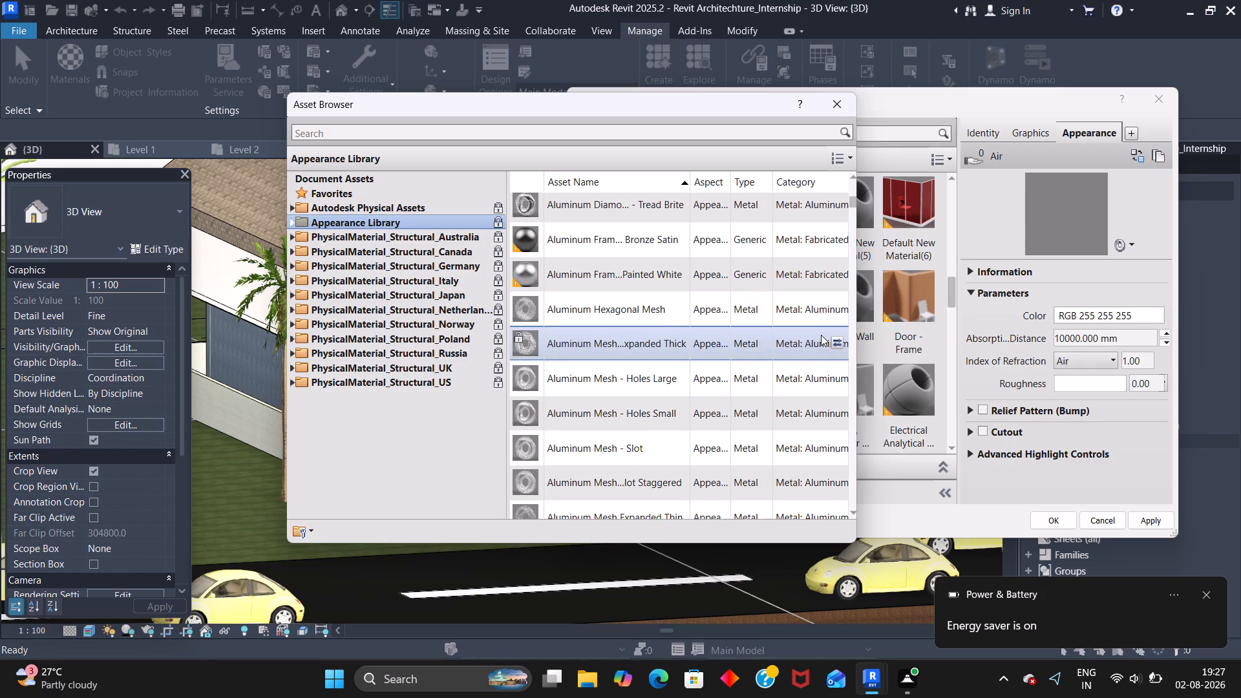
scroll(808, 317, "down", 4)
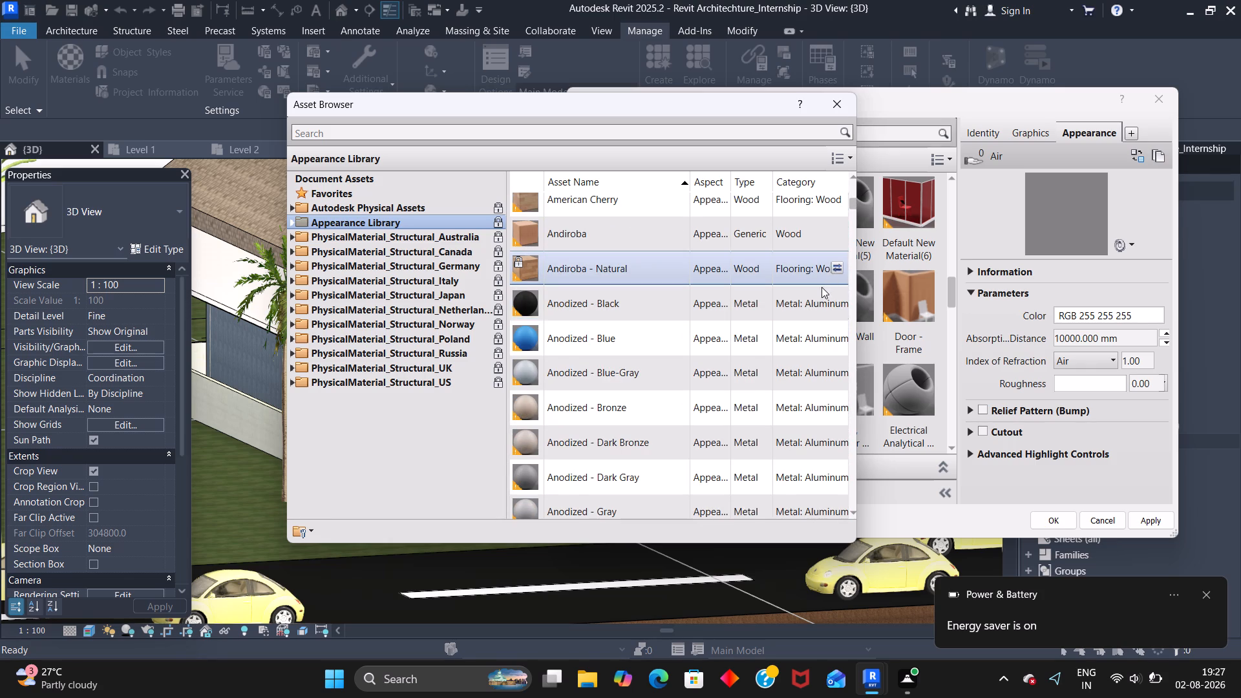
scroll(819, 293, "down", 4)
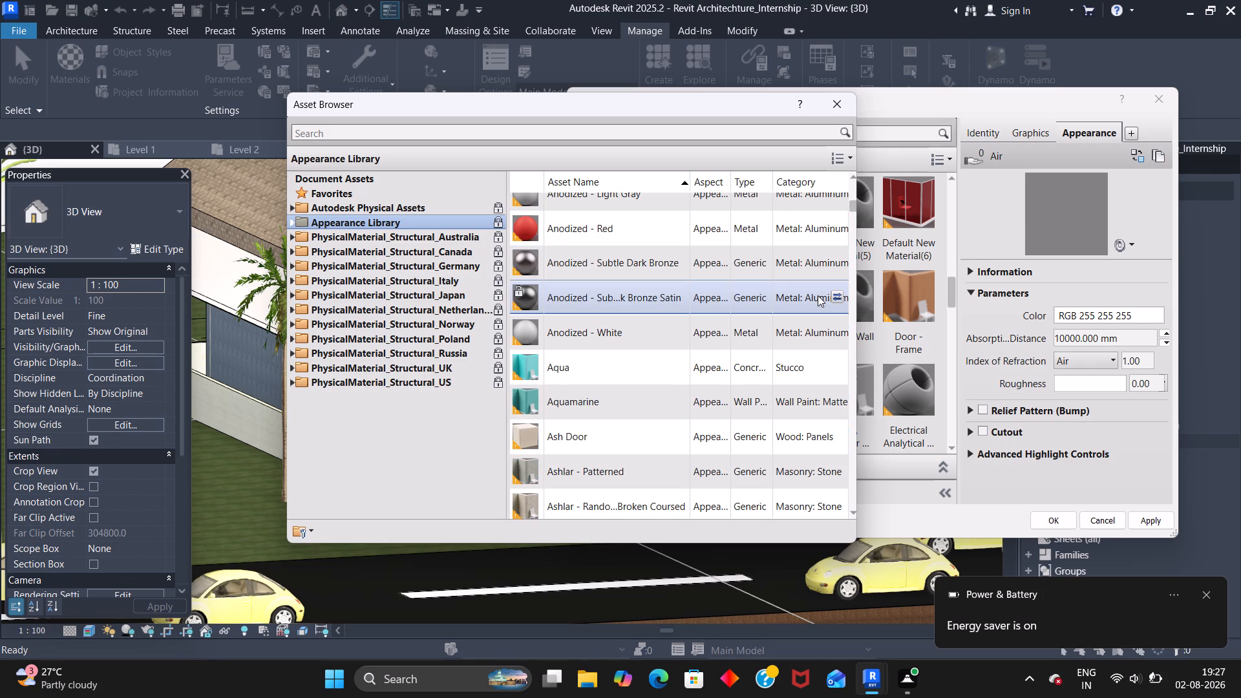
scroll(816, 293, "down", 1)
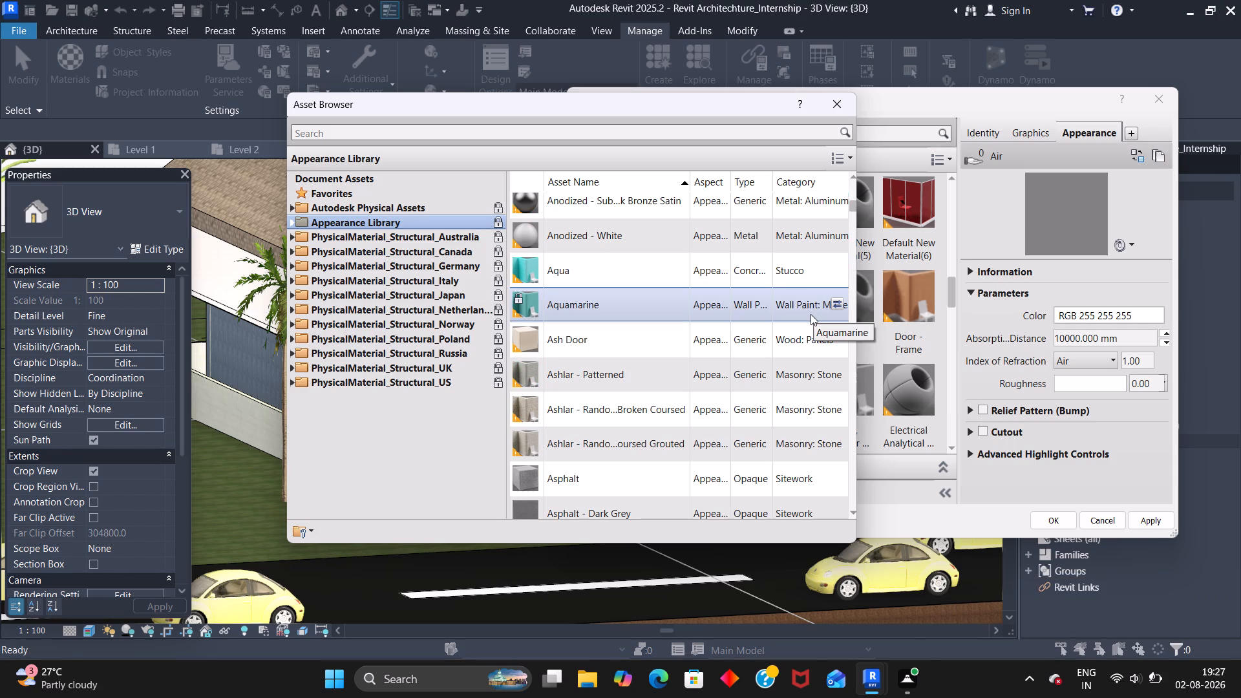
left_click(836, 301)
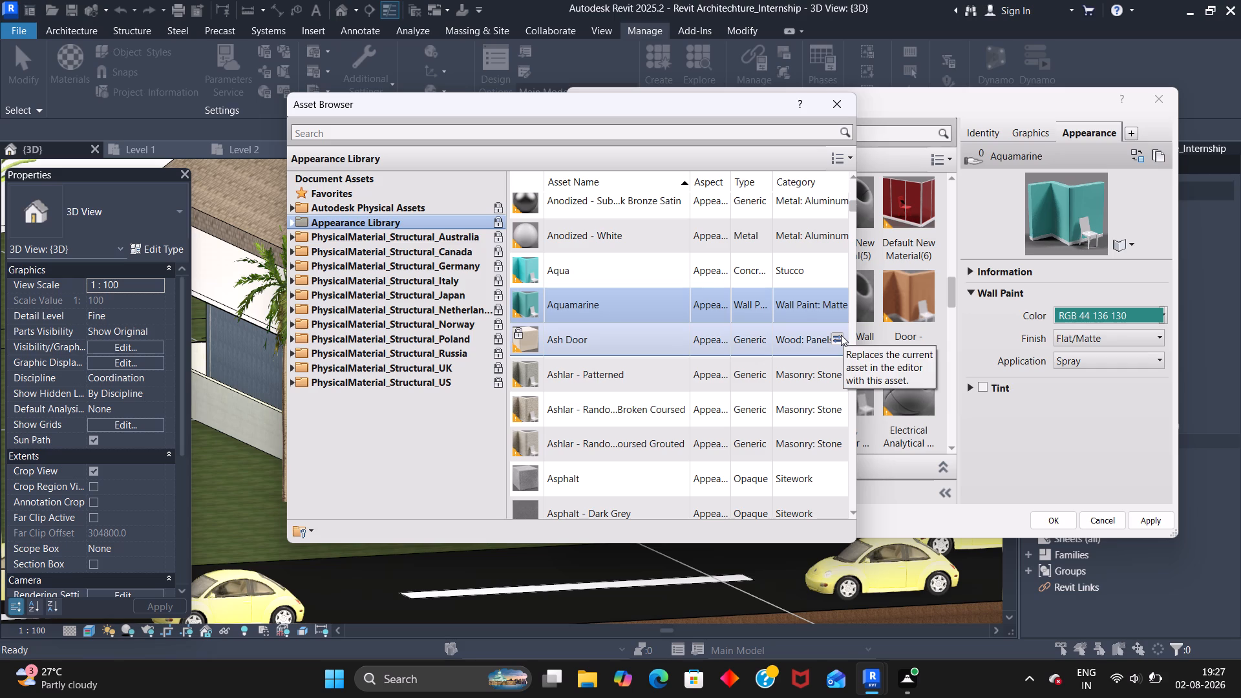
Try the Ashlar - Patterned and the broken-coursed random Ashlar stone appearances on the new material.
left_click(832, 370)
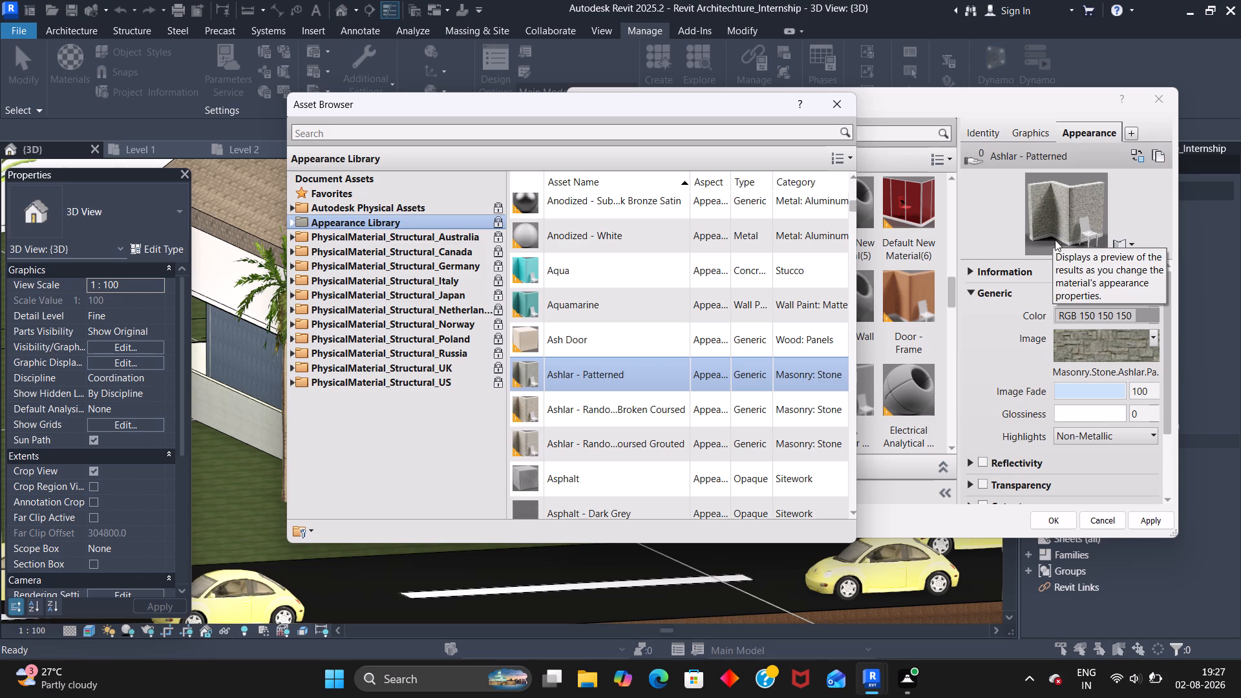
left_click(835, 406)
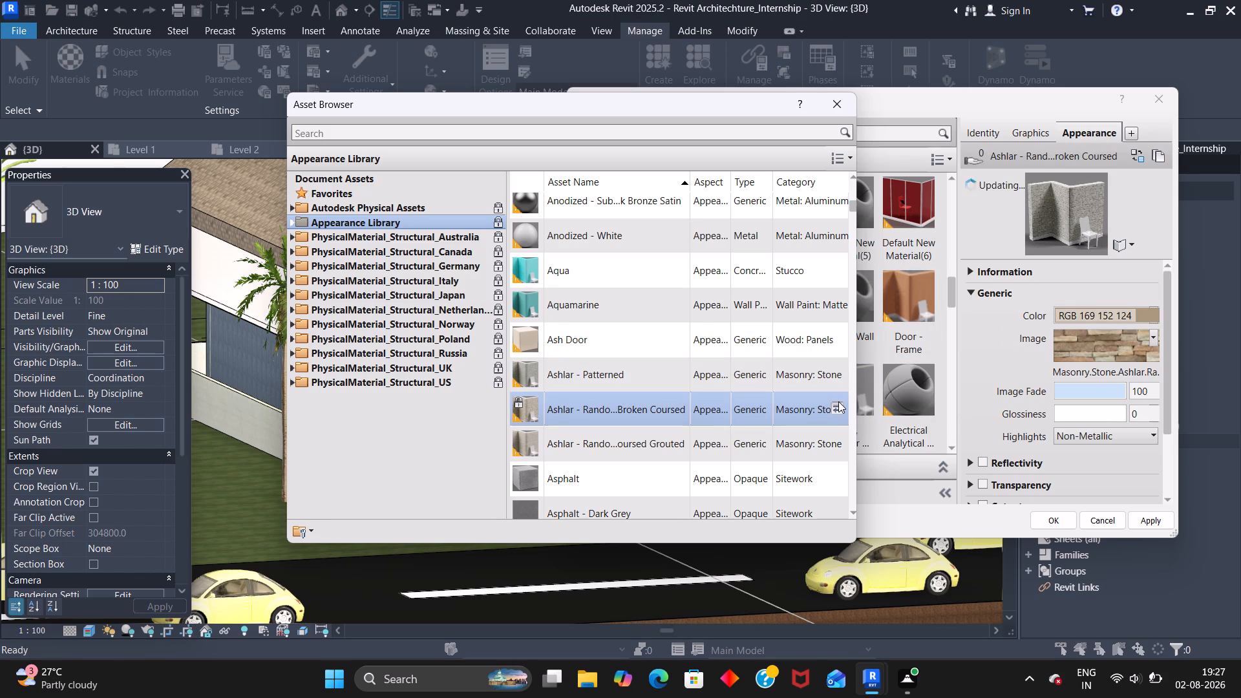
Assign the Asphalt - Dark Grey sitework appearance from the Appearance Library to the new material.
scroll(823, 407, "down", 1)
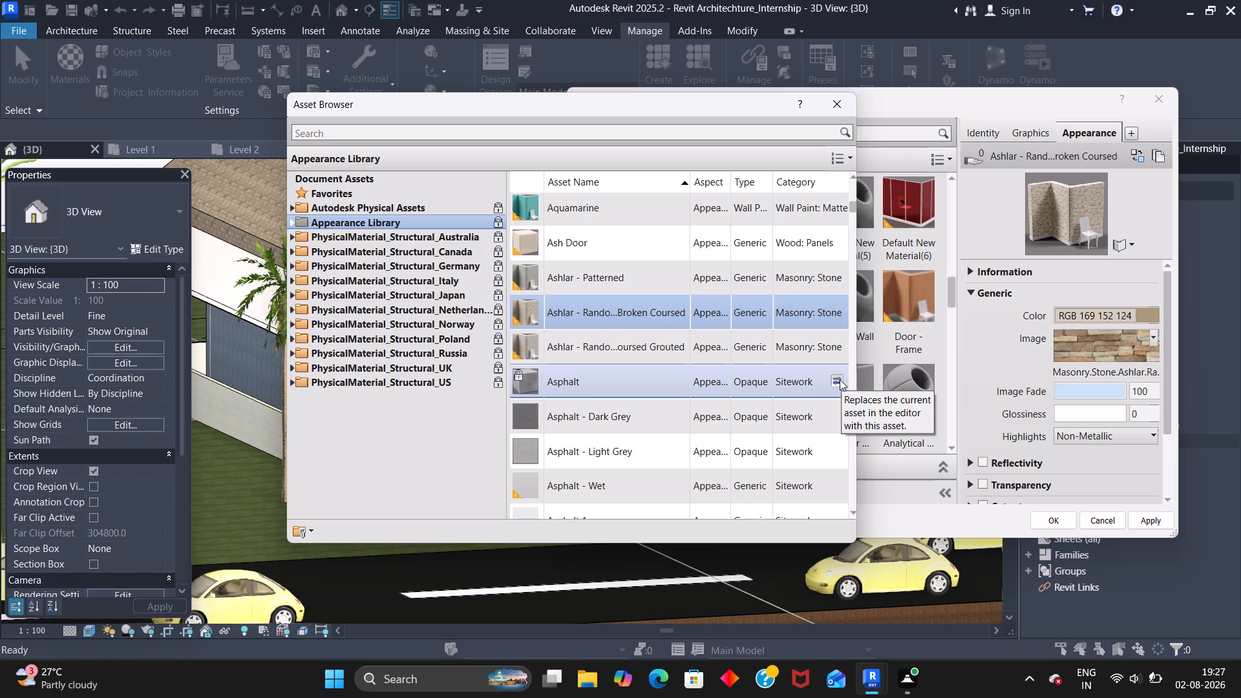
scroll(840, 379, "down", 1)
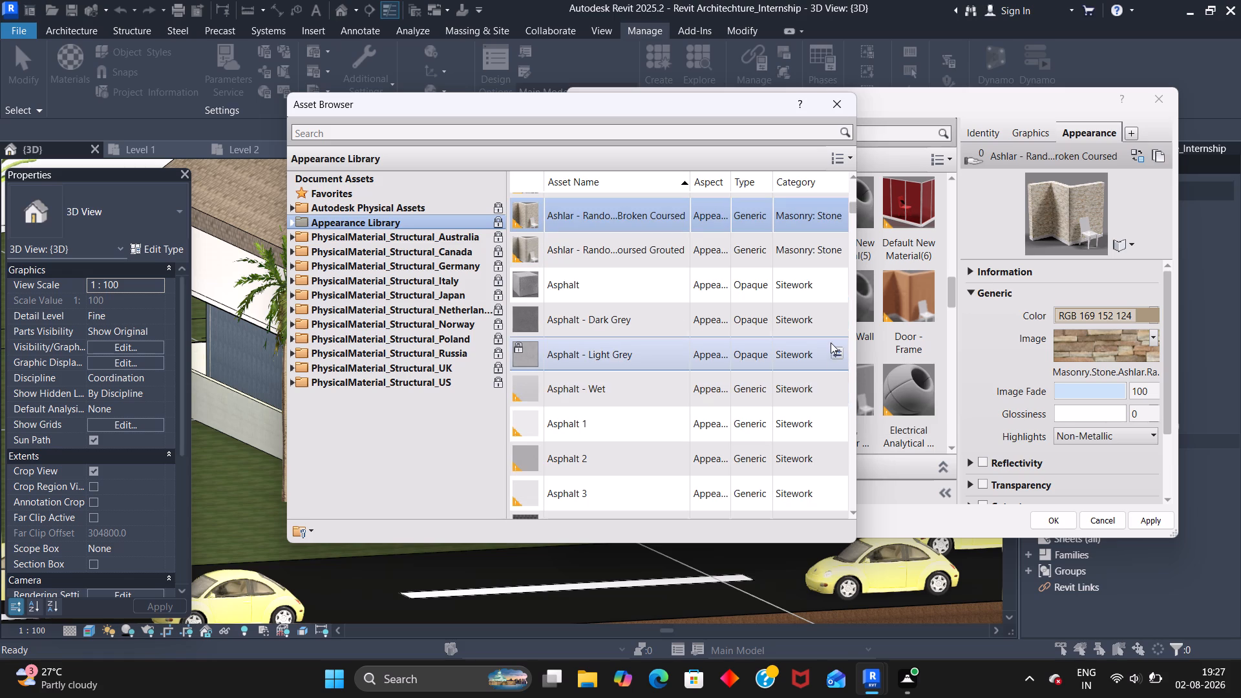
left_click(834, 321)
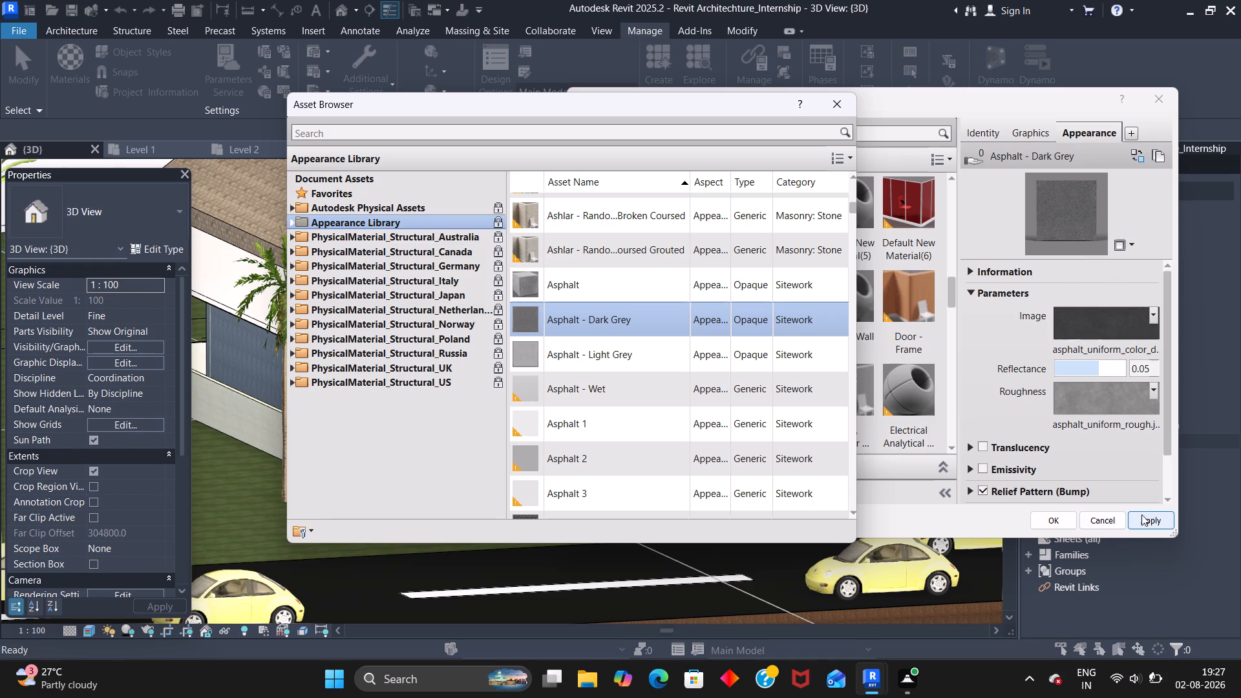
Set the new material's shading to use its render appearance, and save the material changes.
left_click(1028, 127)
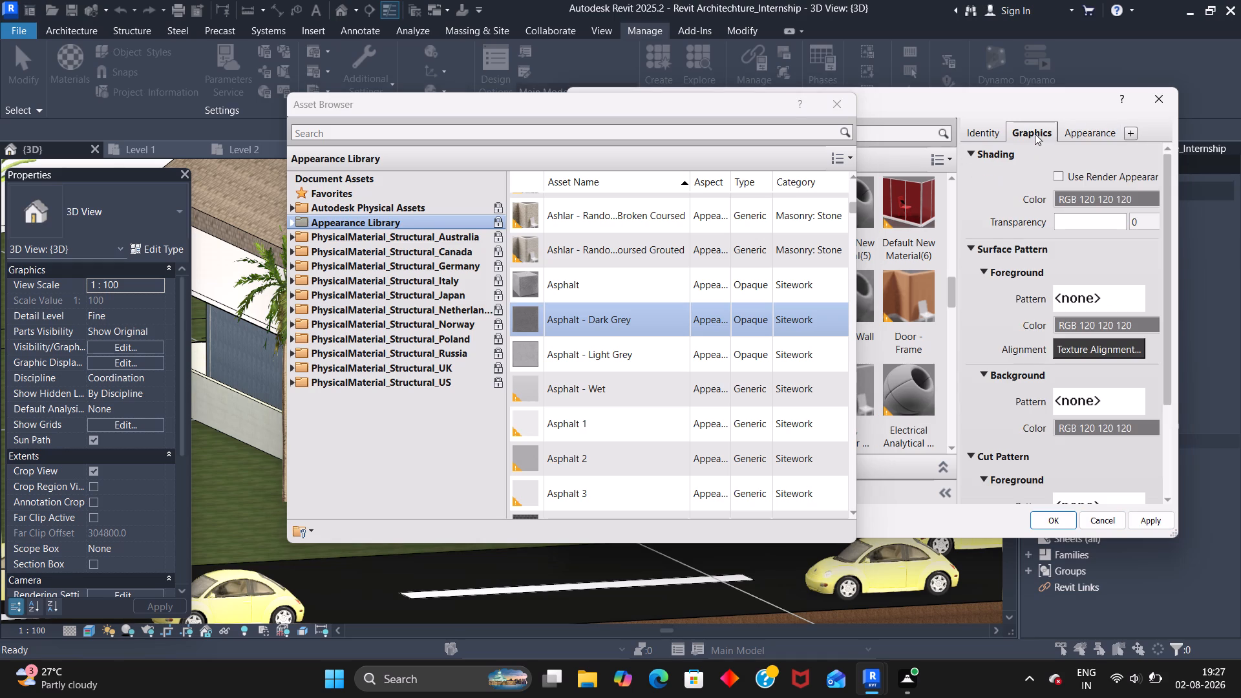
left_click(1063, 176)
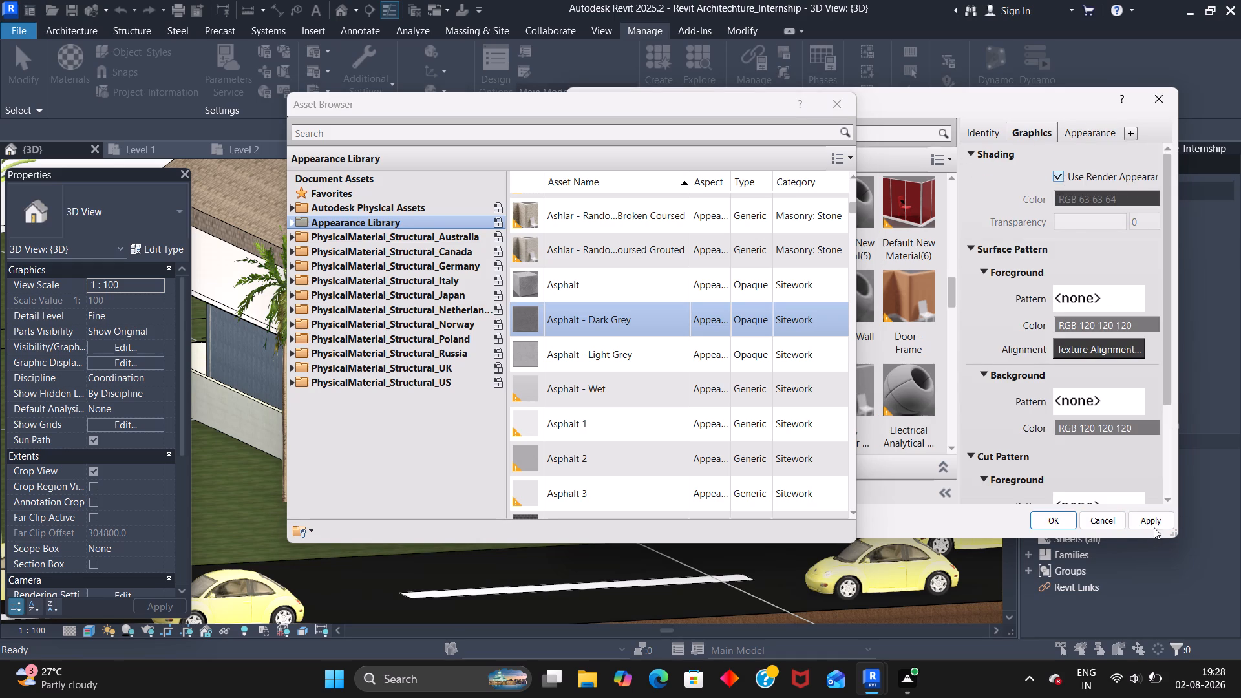
left_click(1155, 521)
left_click(1058, 521)
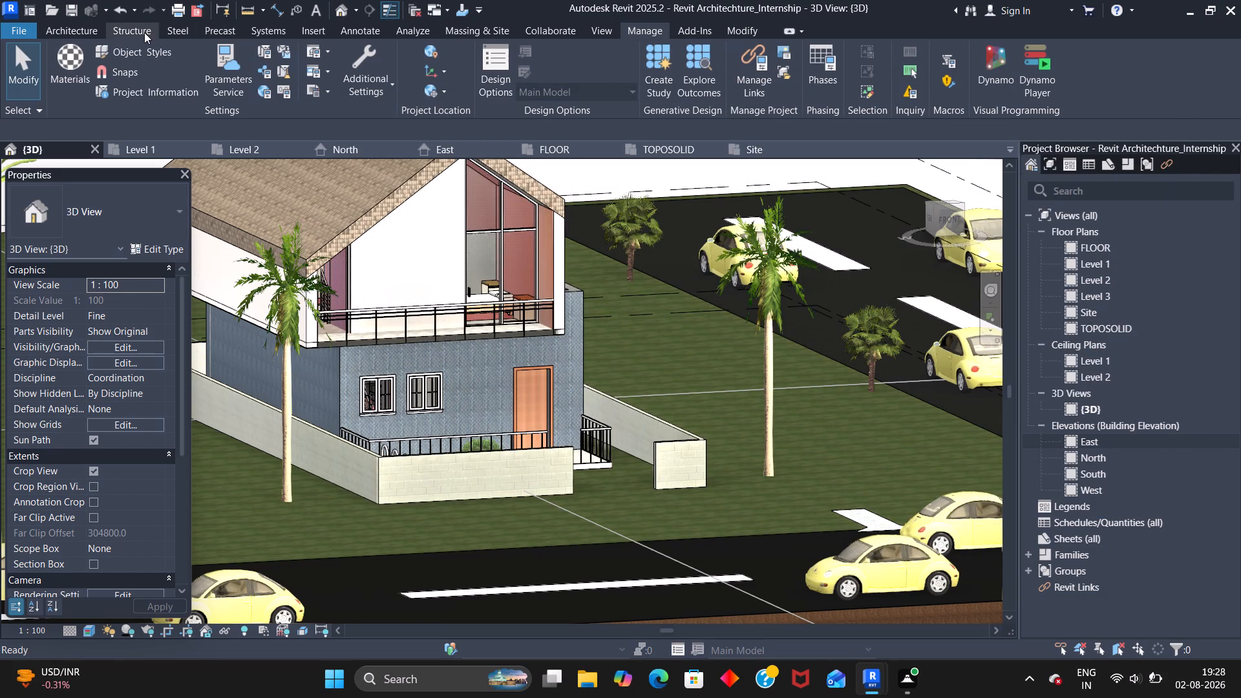
left_click(739, 30)
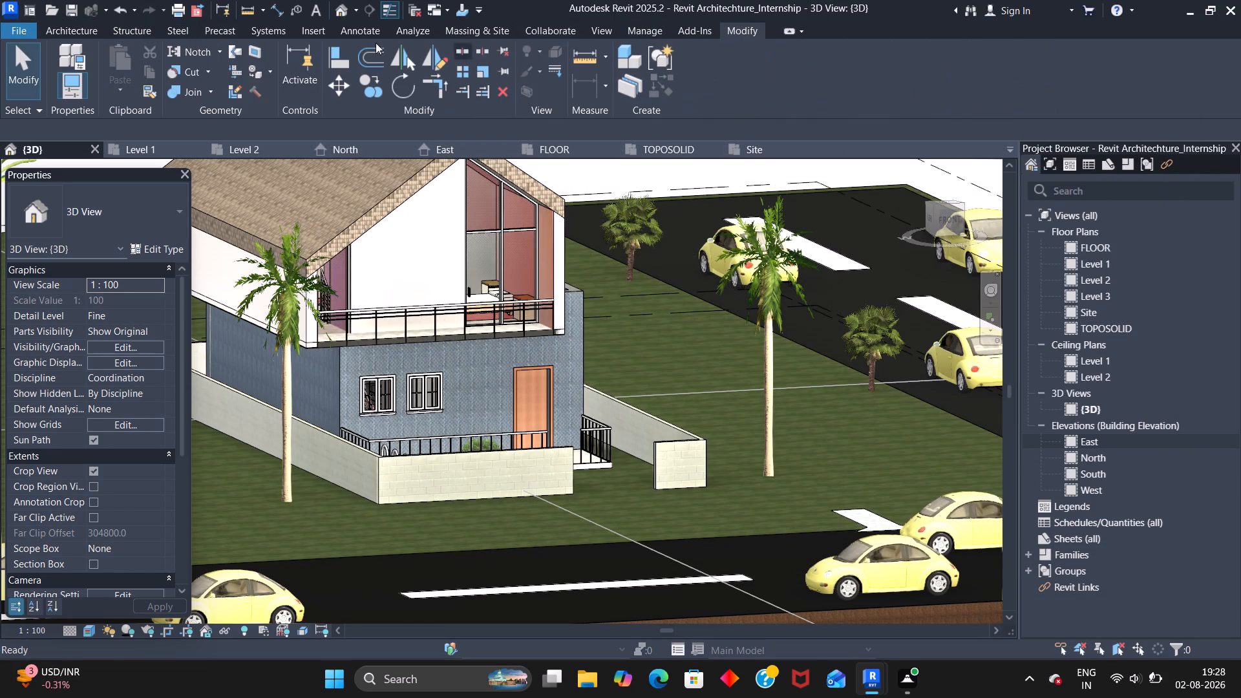
Paint the upper floor's balcony-side gable wall and the wall ends at both sides of the balcony with Default New Material(9).
left_click(259, 67)
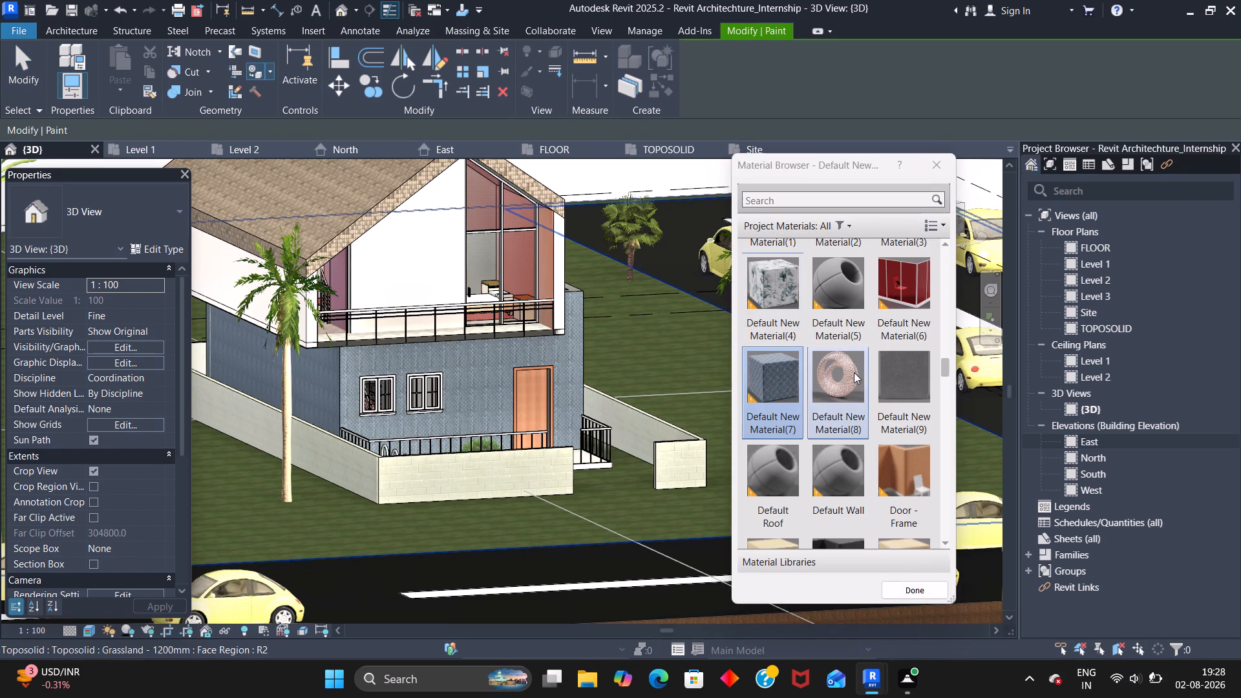
left_click(887, 388)
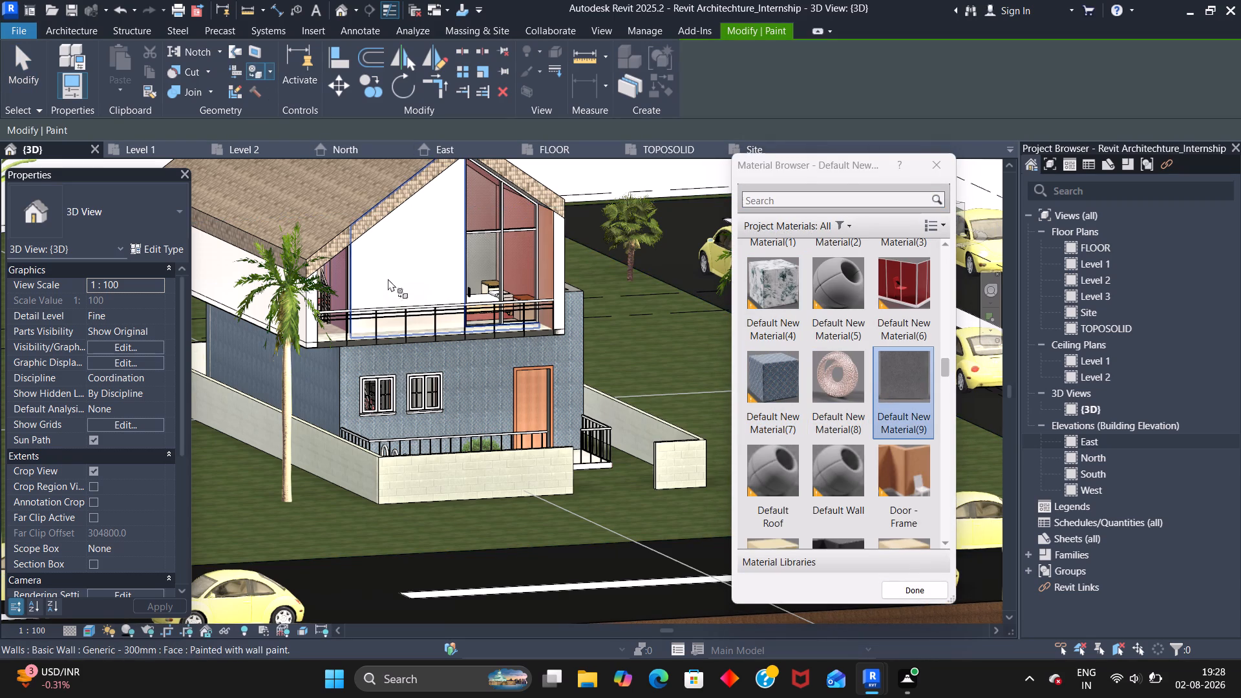
left_click(401, 259)
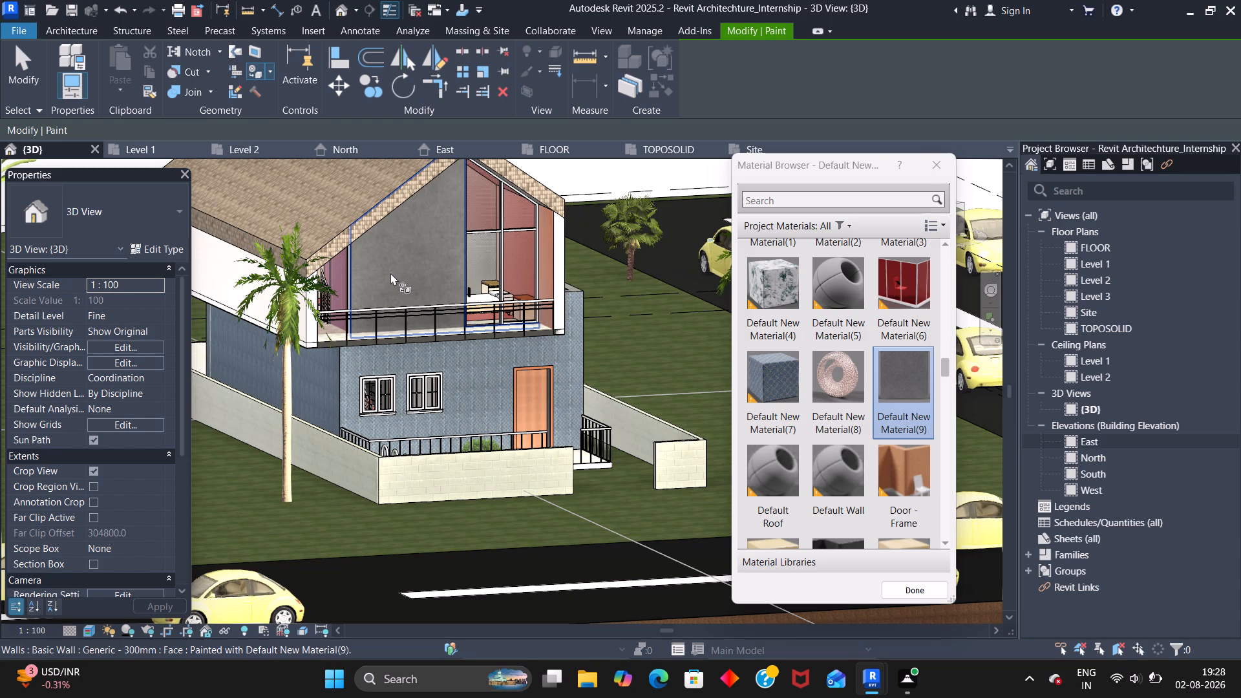
scroll(556, 259, "up", 4)
left_click(561, 249)
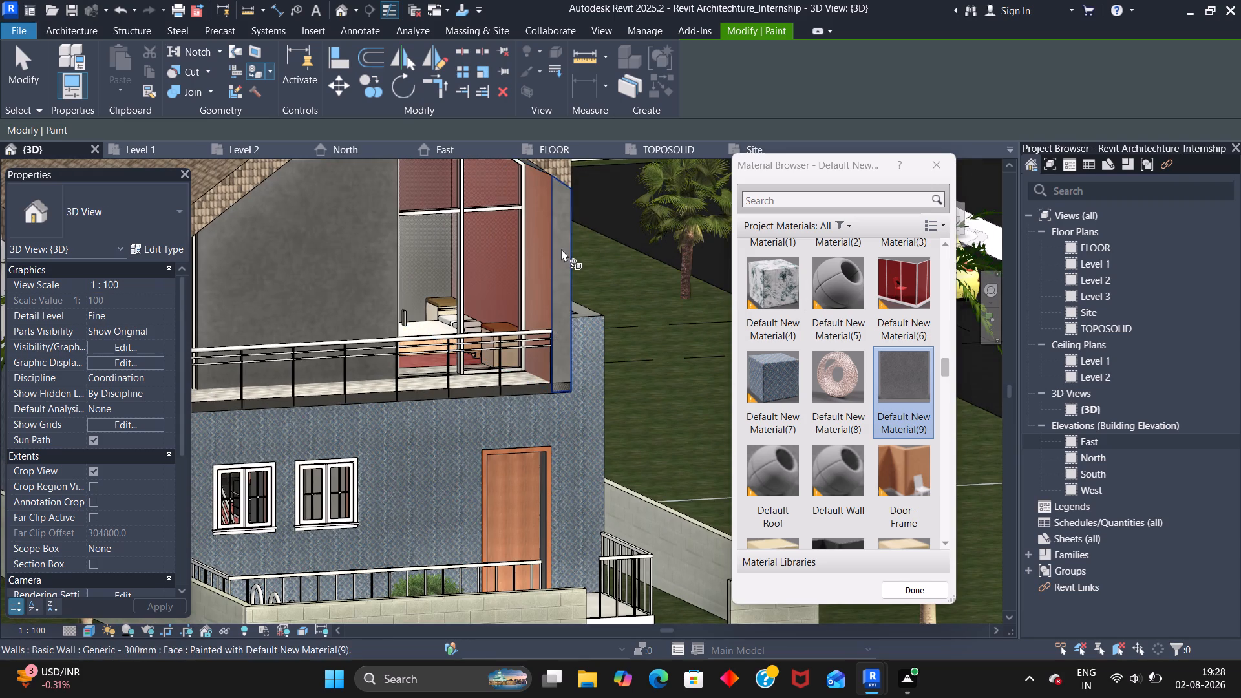
scroll(548, 264, "down", 3)
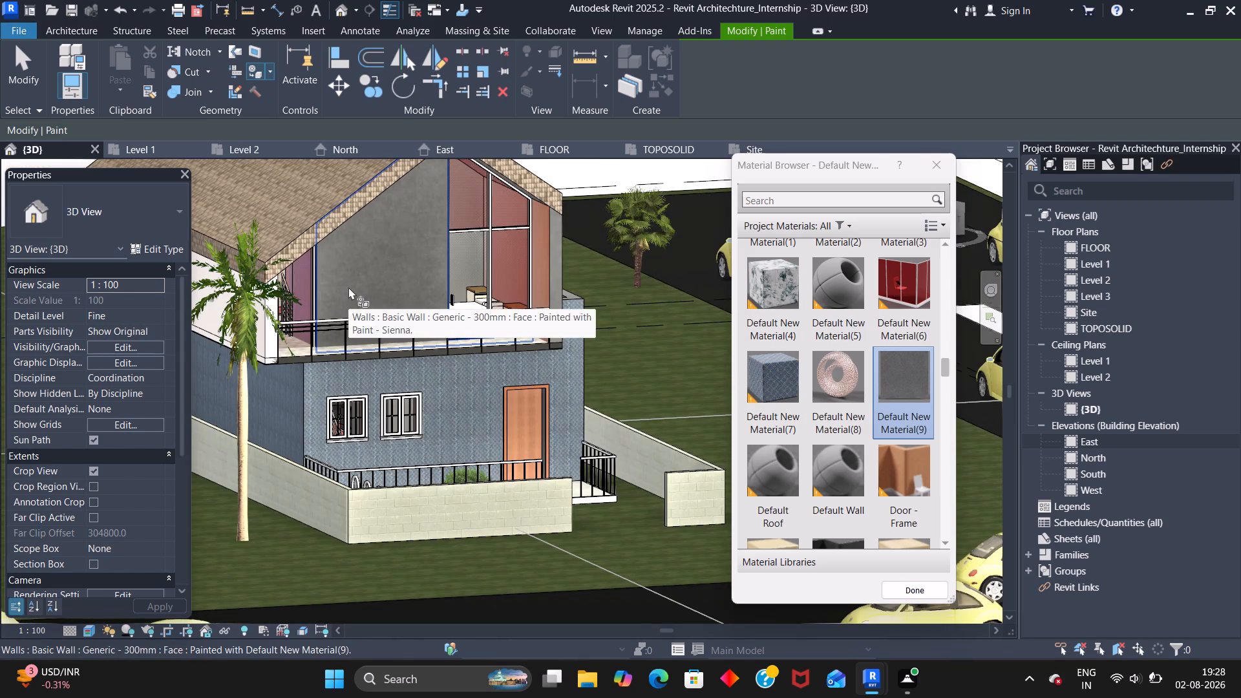
middle_click_drag(391, 275, 436, 262)
scroll(330, 311, "up", 9)
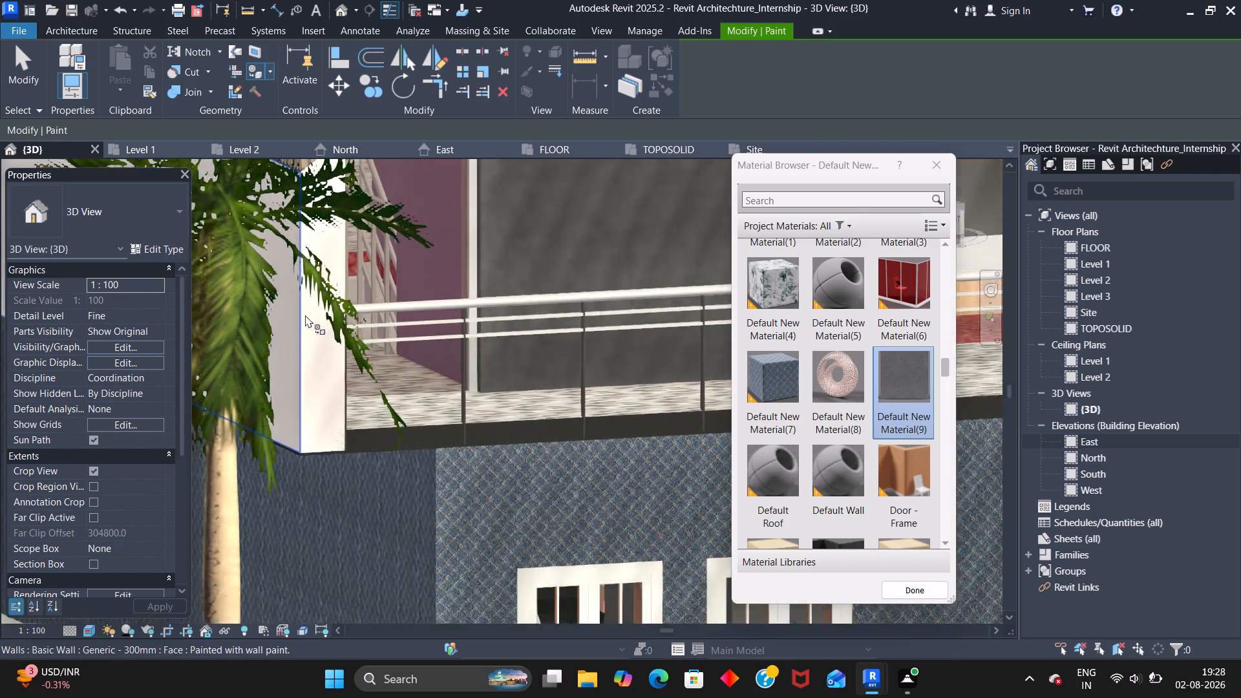
scroll(305, 315, "up", 1)
left_click(313, 315)
Paint the upper floor's long side wall and the gable wall at the opposite end from the balcony with Default New Material(9).
scroll(313, 315, "down", 2)
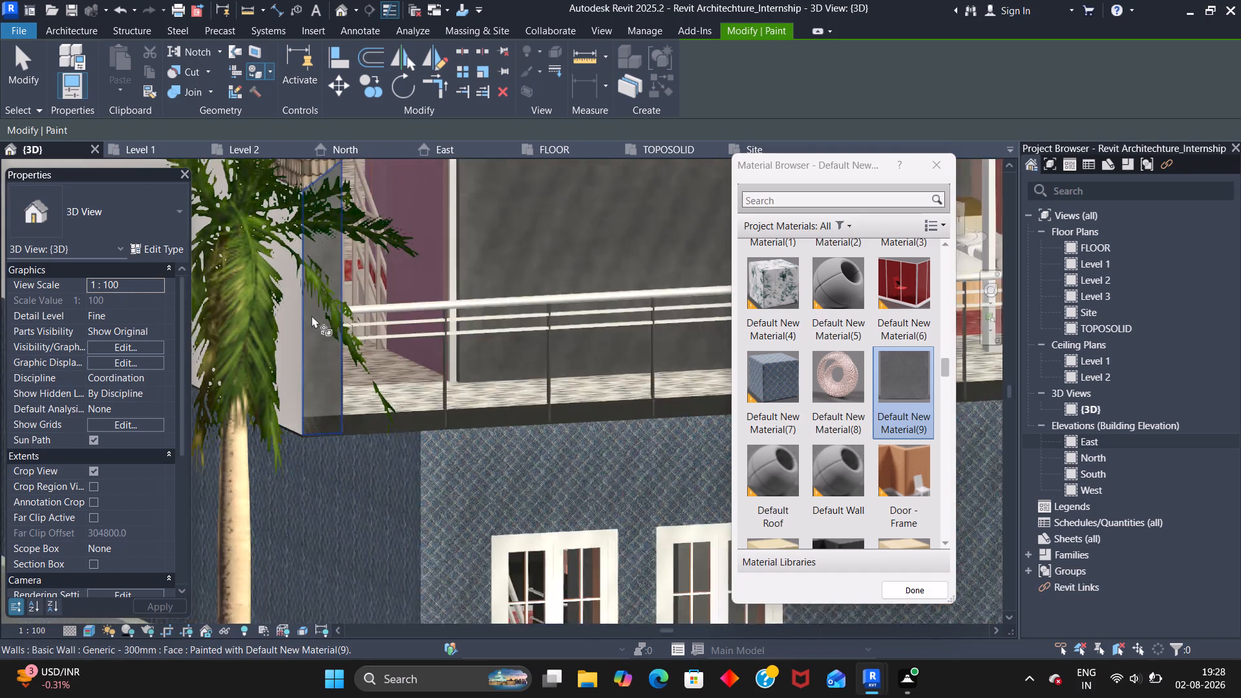
scroll(312, 315, "down", 5)
scroll(222, 290, "down", 3)
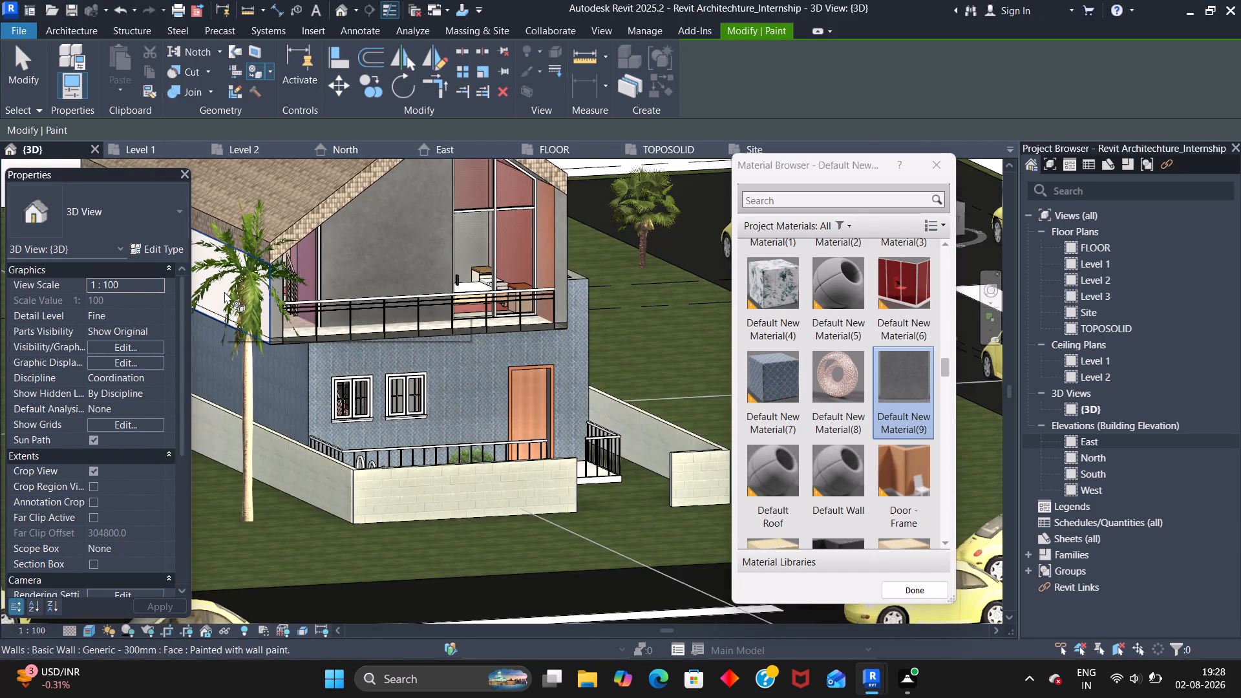
middle_click_drag(224, 291, 361, 284, "shift")
scroll(379, 275, "up", 5)
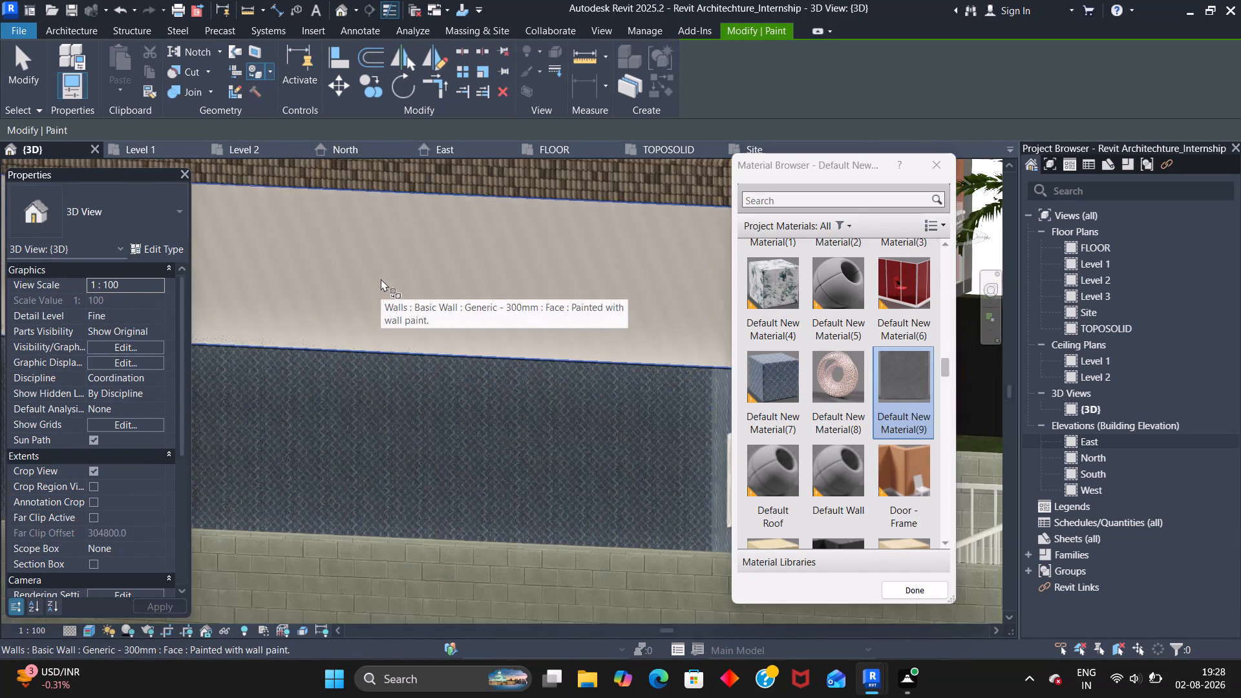
left_click(381, 279)
scroll(381, 279, "down", 8)
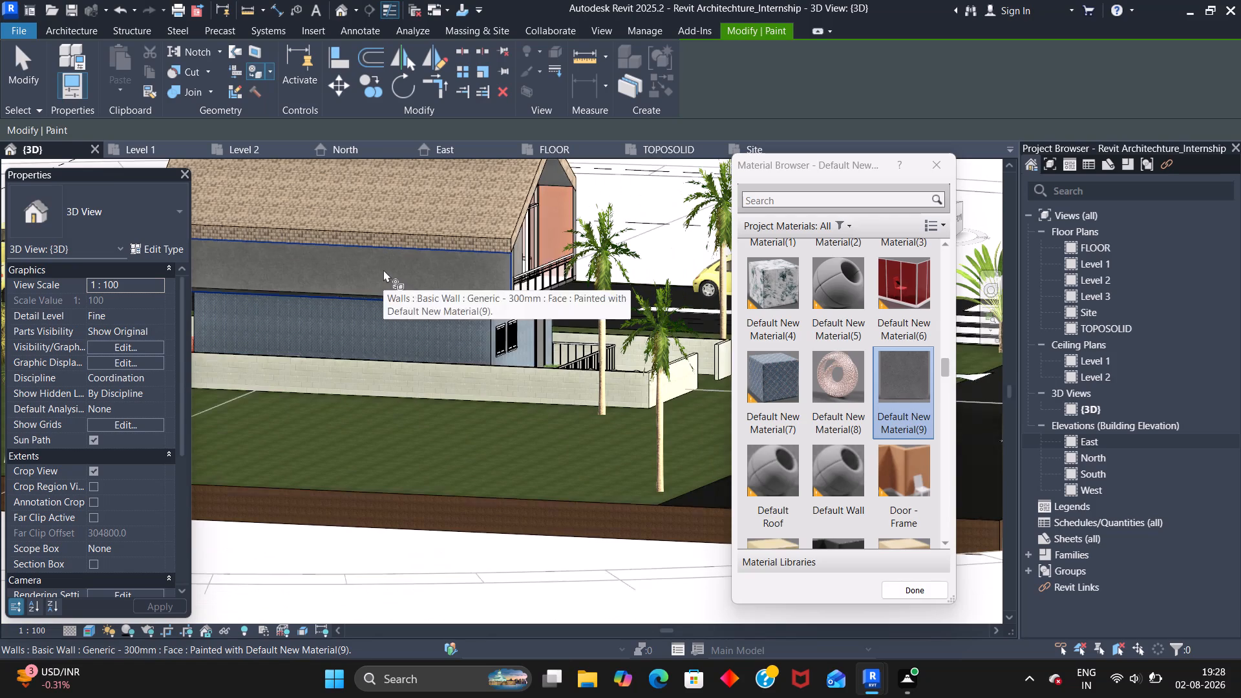
middle_click_drag(383, 270, 522, 267)
middle_click_drag(403, 257, 404, 257, "shift")
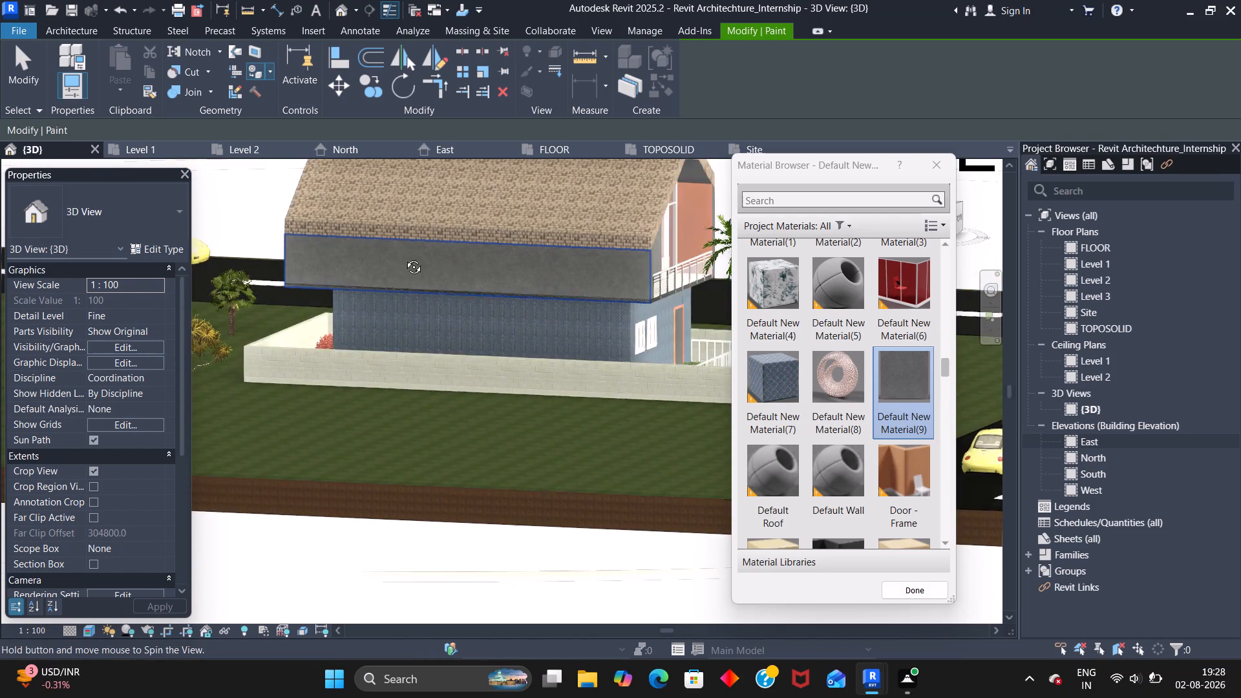
middle_click_drag(404, 257, 655, 260, "shift")
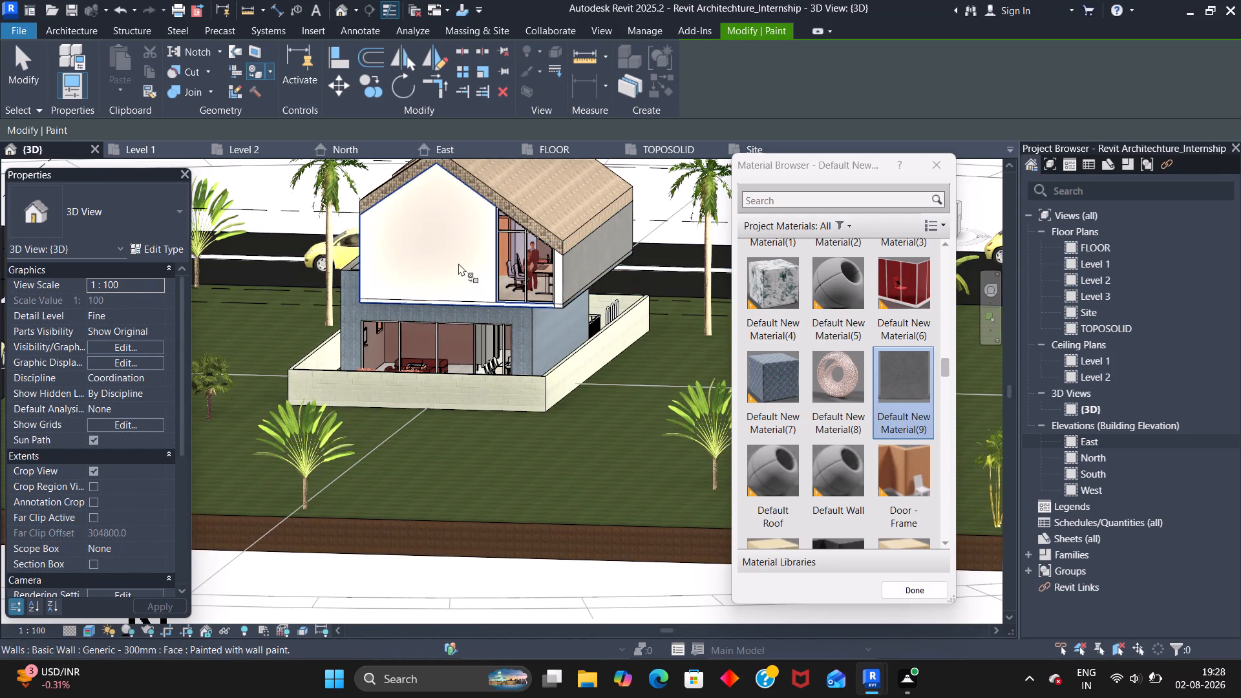
scroll(451, 254, "up", 4)
left_click(449, 253)
Paint the terrace-side upper walls on both sides of the glazed recess, plus one return wall of the recess, with Default New Material(9).
scroll(449, 253, "down", 2)
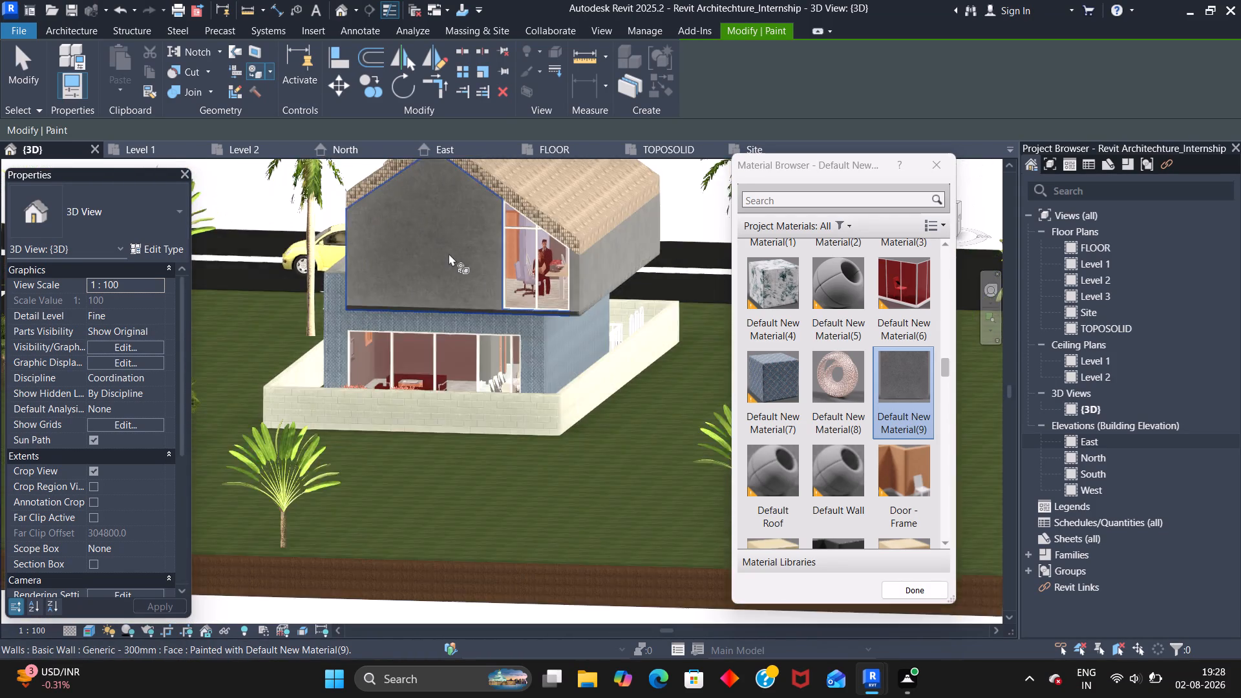
scroll(449, 253, "down", 4)
middle_click_drag(427, 246, 594, 268, "shift")
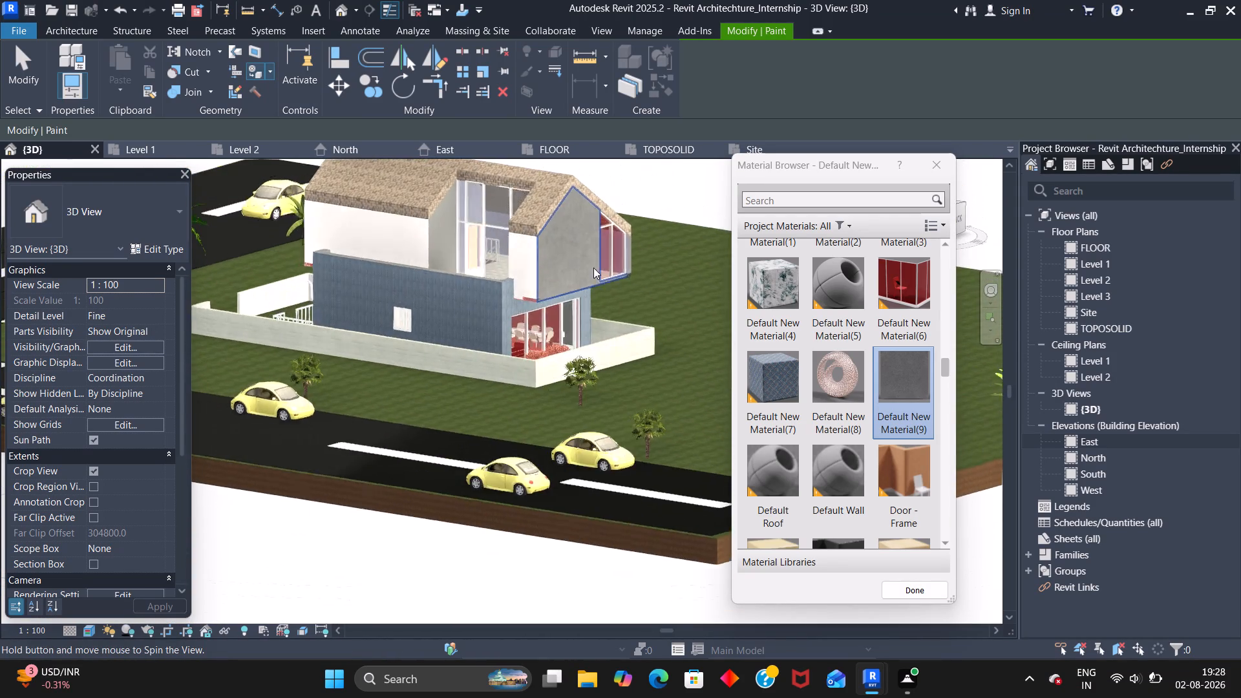
scroll(360, 234, "up", 7)
left_click(364, 233)
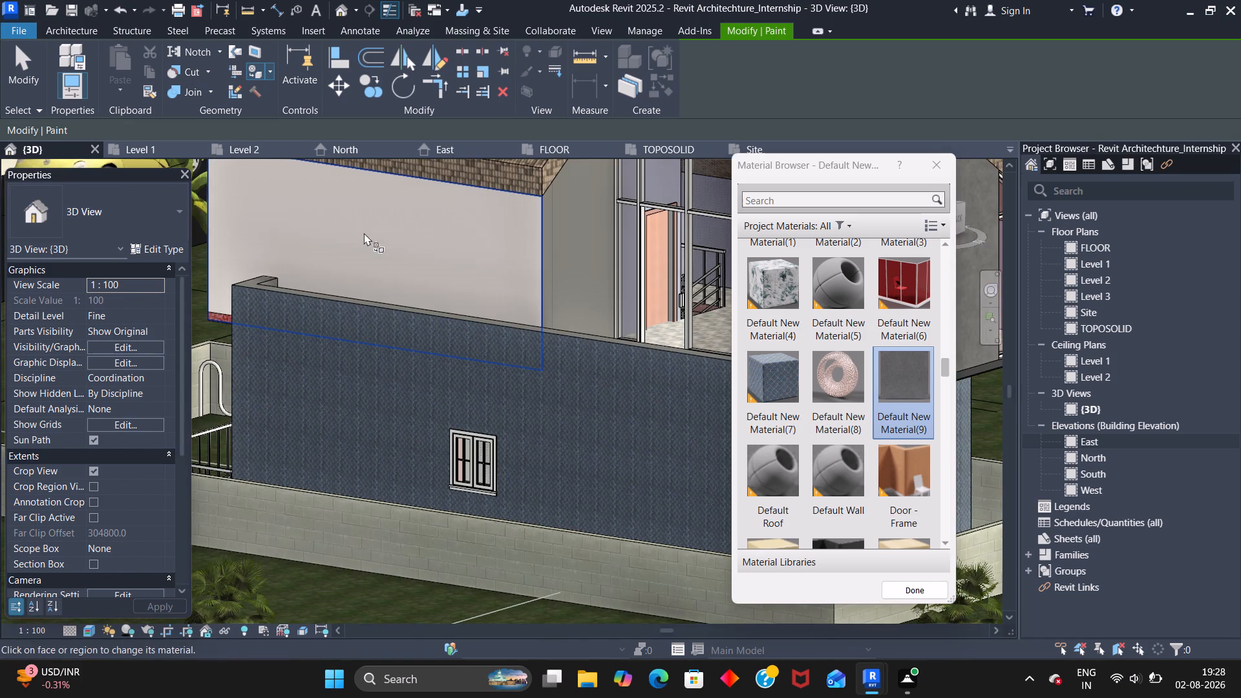
scroll(364, 233, "down", 6)
scroll(533, 255, "up", 3)
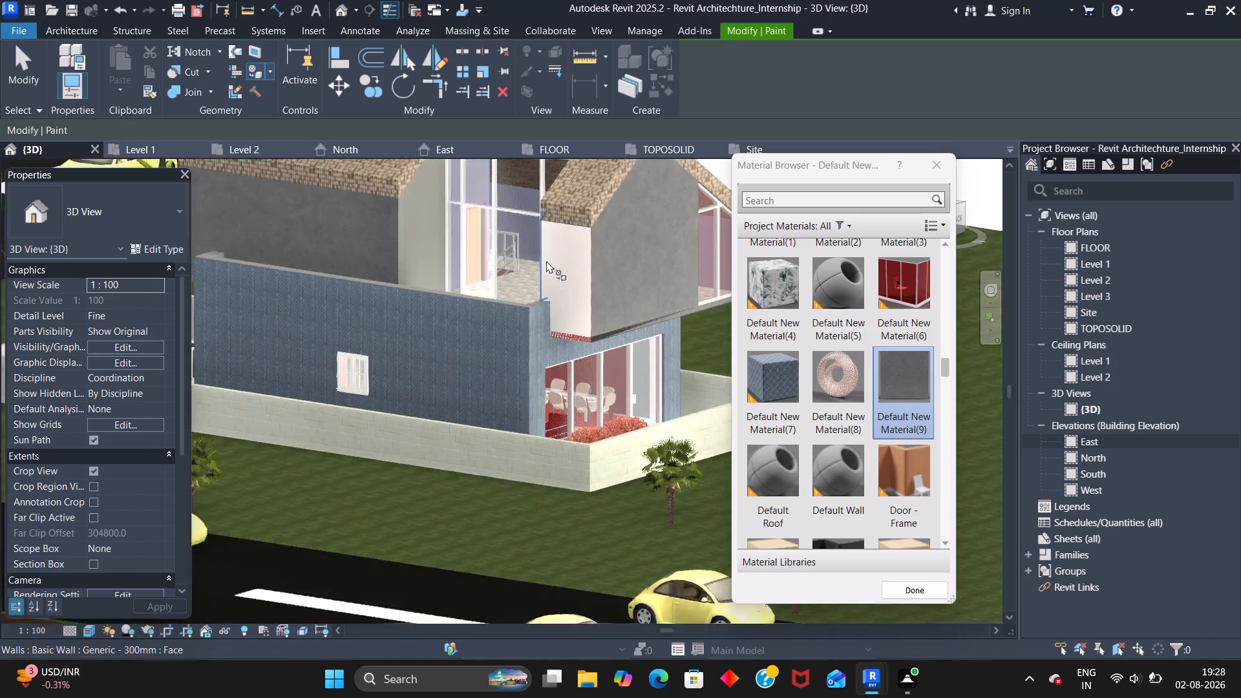
scroll(546, 260, "up", 4)
left_click(552, 259)
scroll(538, 257, "down", 2)
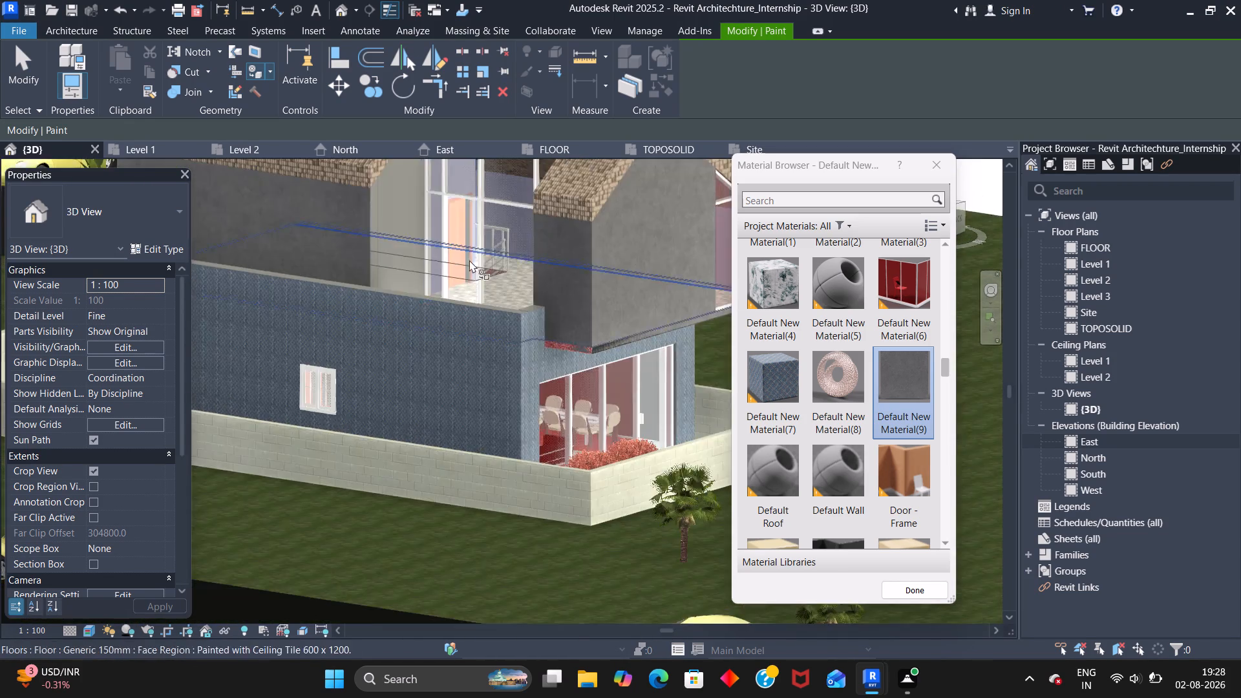
scroll(469, 260, "down", 2)
scroll(407, 223, "up", 4)
left_click(407, 223)
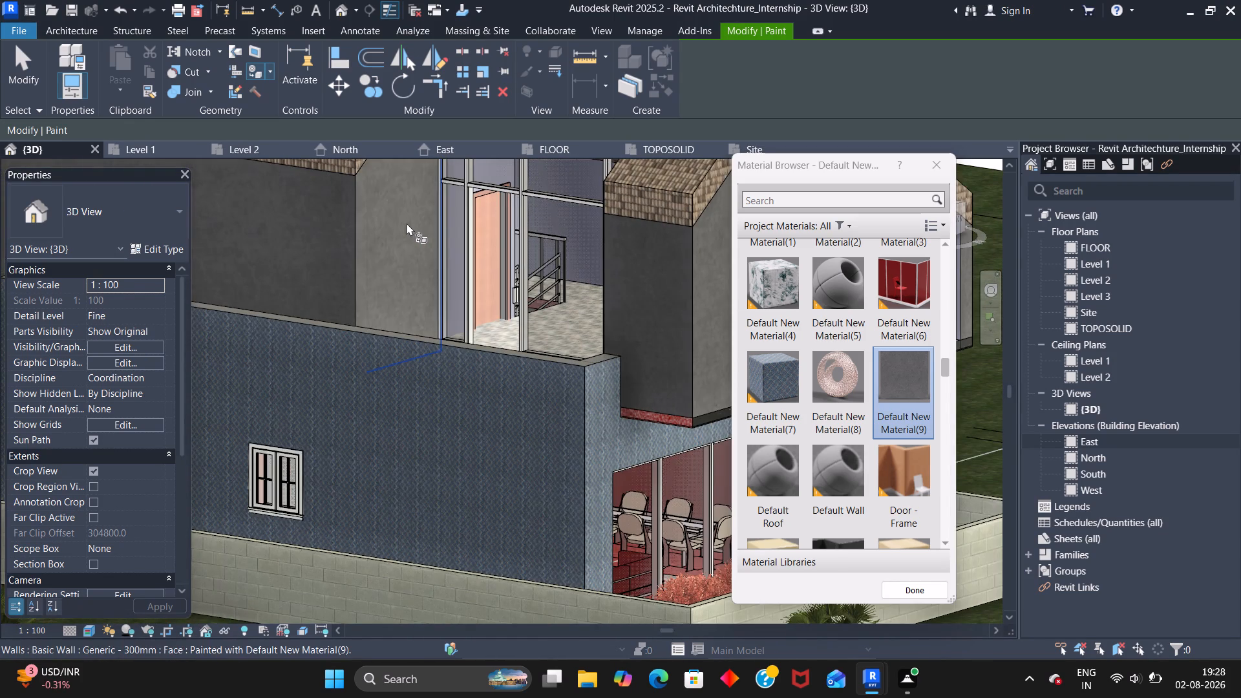
Paint the opposite return wall of the upper-floor terrace recess with Default New Material(9).
scroll(407, 223, "down", 8)
middle_click_drag(396, 217, 487, 241, "shift")
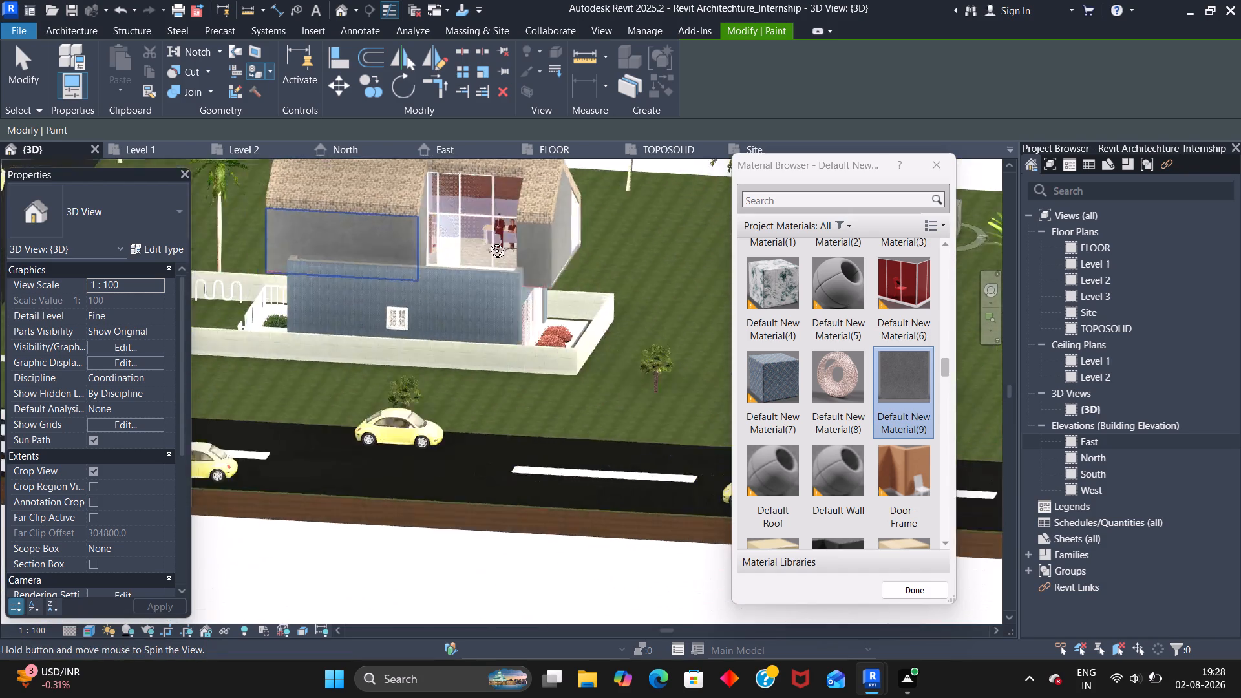
middle_click_drag(487, 241, 585, 213, "shift")
scroll(531, 204, "up", 8)
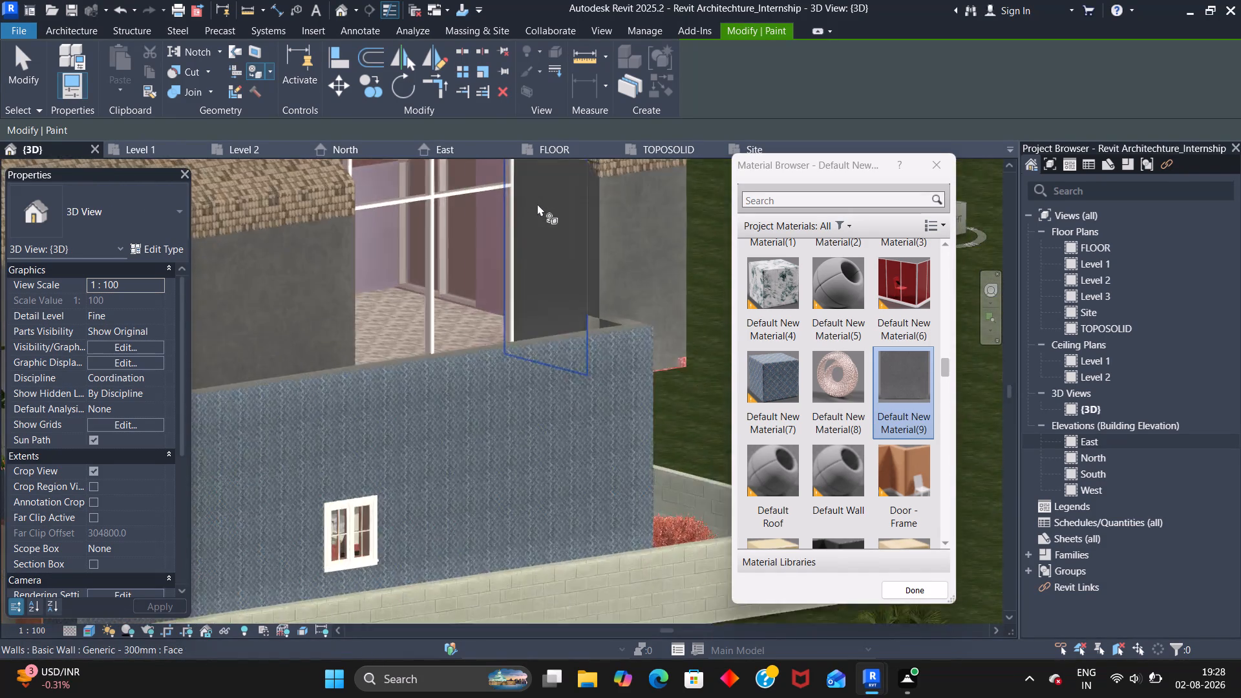
scroll(537, 204, "up", 2)
left_click(541, 202)
Paint the top faces of the terrace parapet, including its two short end returns, with Default New Material(9).
scroll(541, 202, "down", 8)
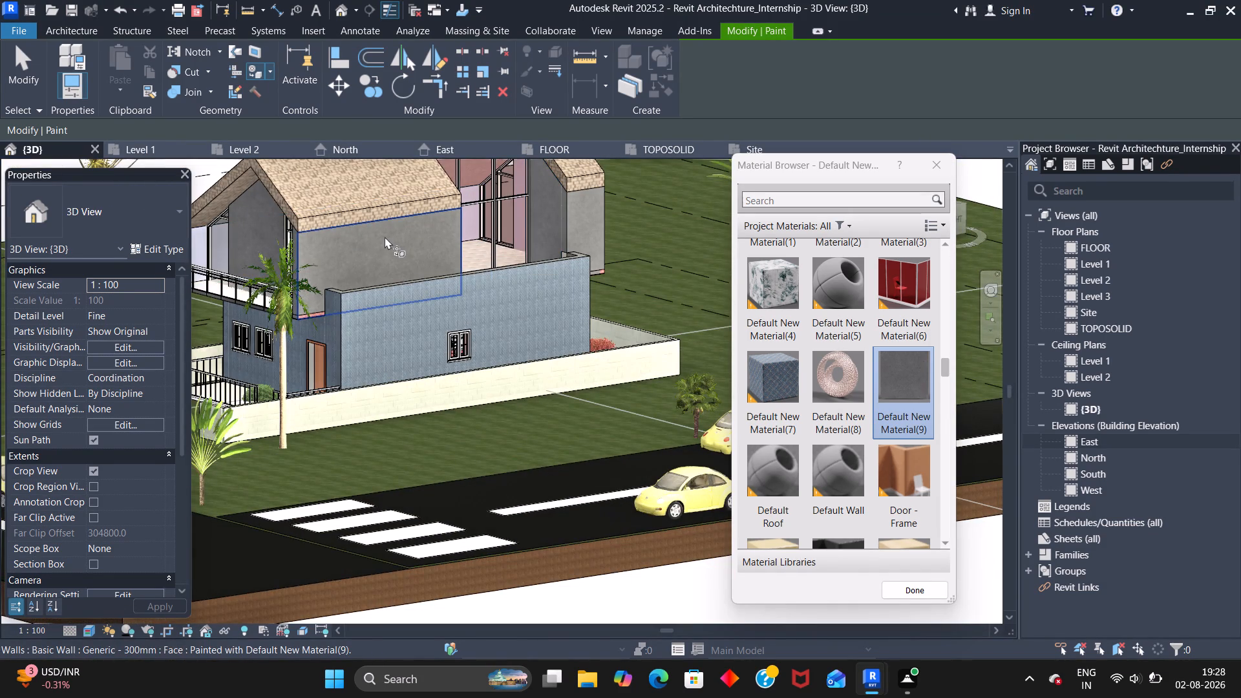
middle_click_drag(384, 237, 356, 341, "shift")
scroll(315, 321, "up", 6)
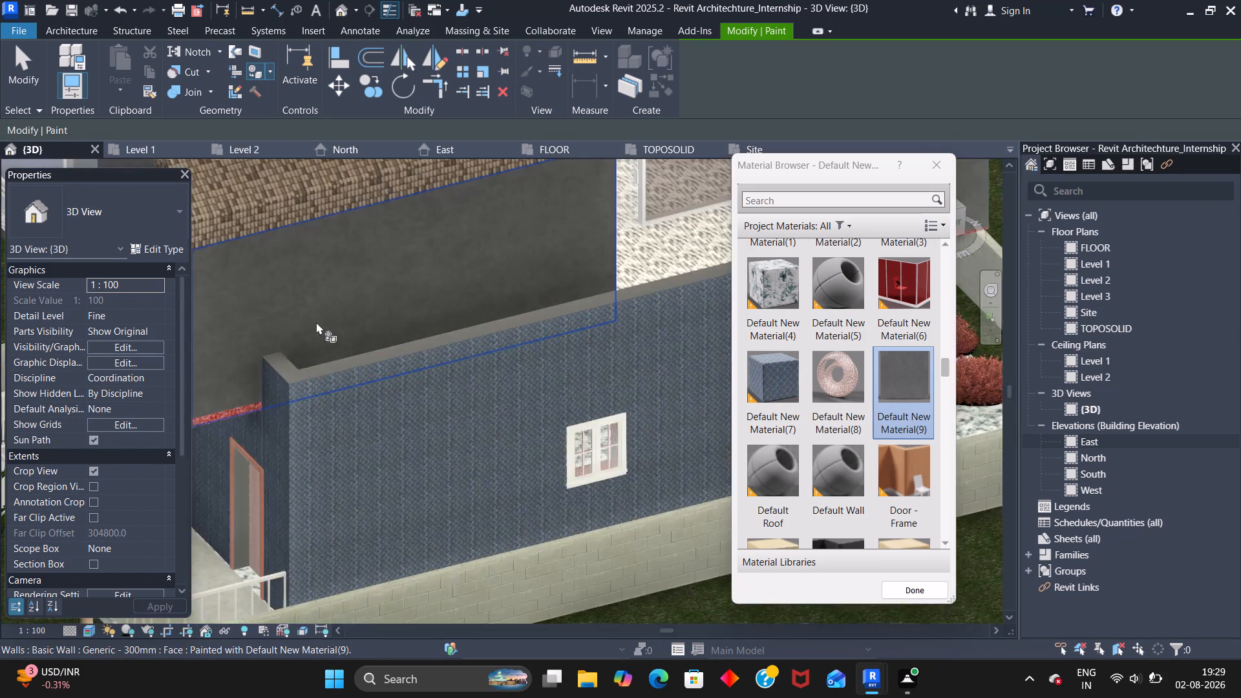
scroll(316, 322, "up", 3)
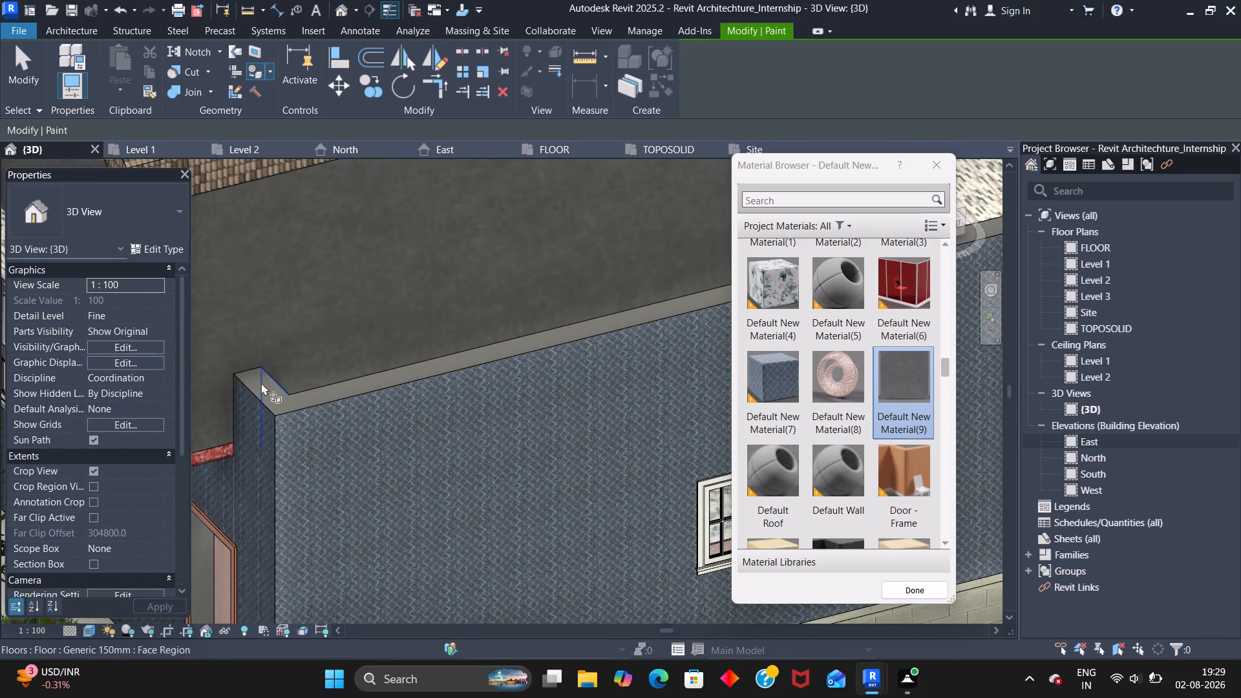
left_click(261, 383)
scroll(321, 388, "up", 2)
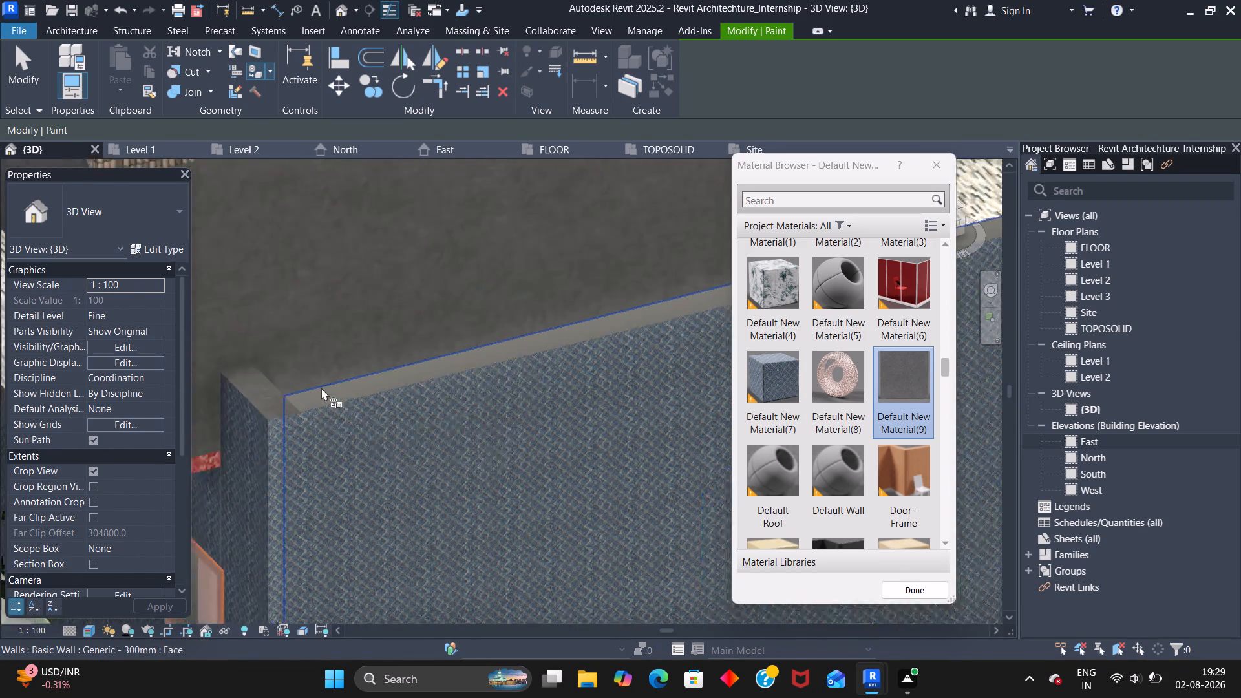
scroll(321, 388, "up", 4)
left_click(330, 394)
scroll(339, 392, "down", 7)
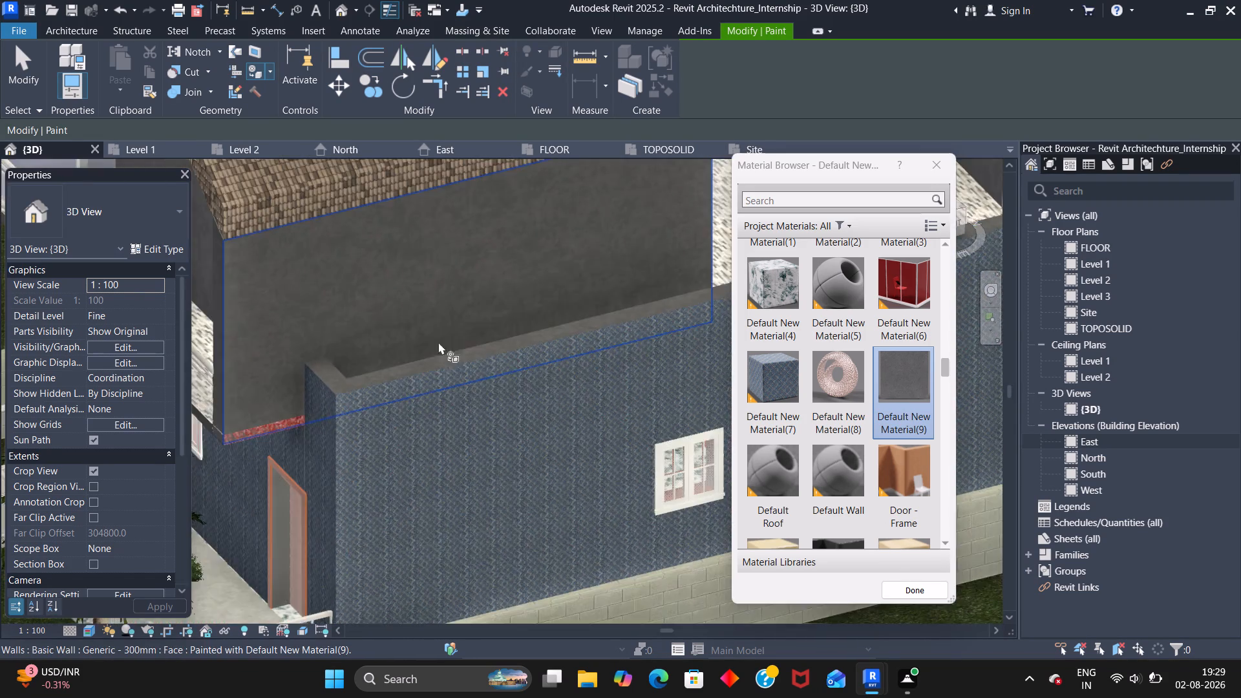
scroll(438, 342, "down", 5)
middle_click_drag(514, 269, 273, 277, "shift")
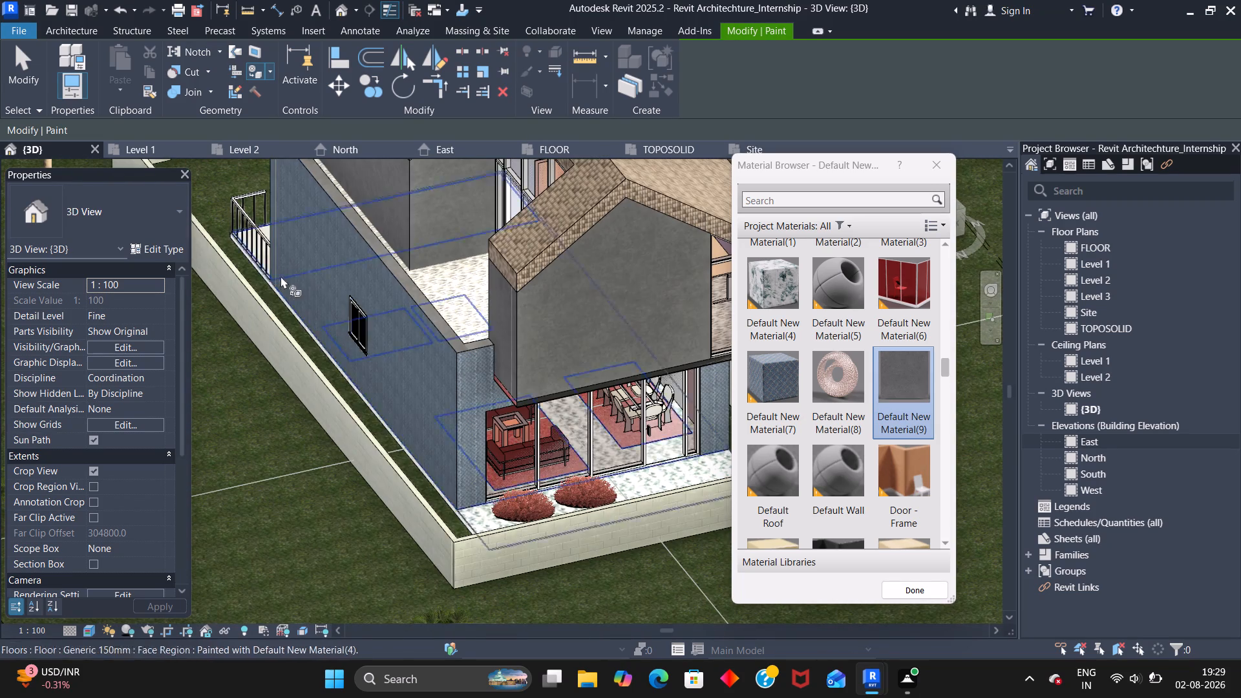
scroll(496, 328, "up", 14)
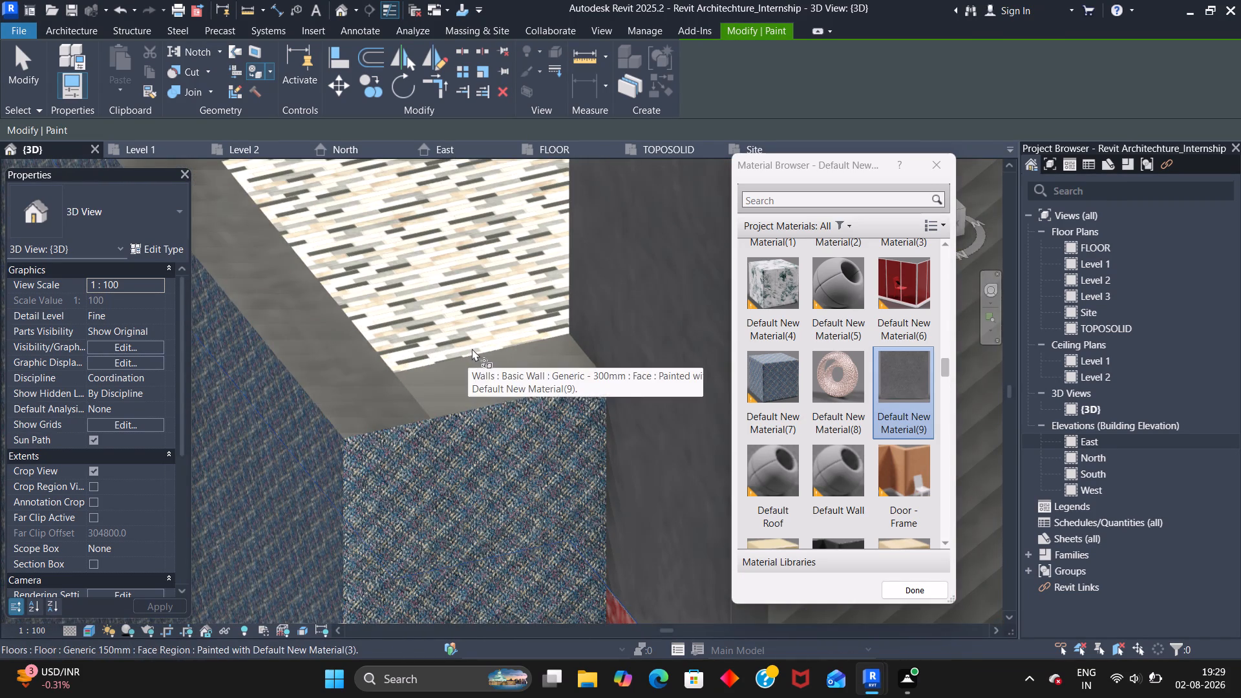
left_click(478, 367)
Examine the painted upper-floor walls, terrace parapet and balcony edge from around the house.
scroll(474, 366, "down", 8)
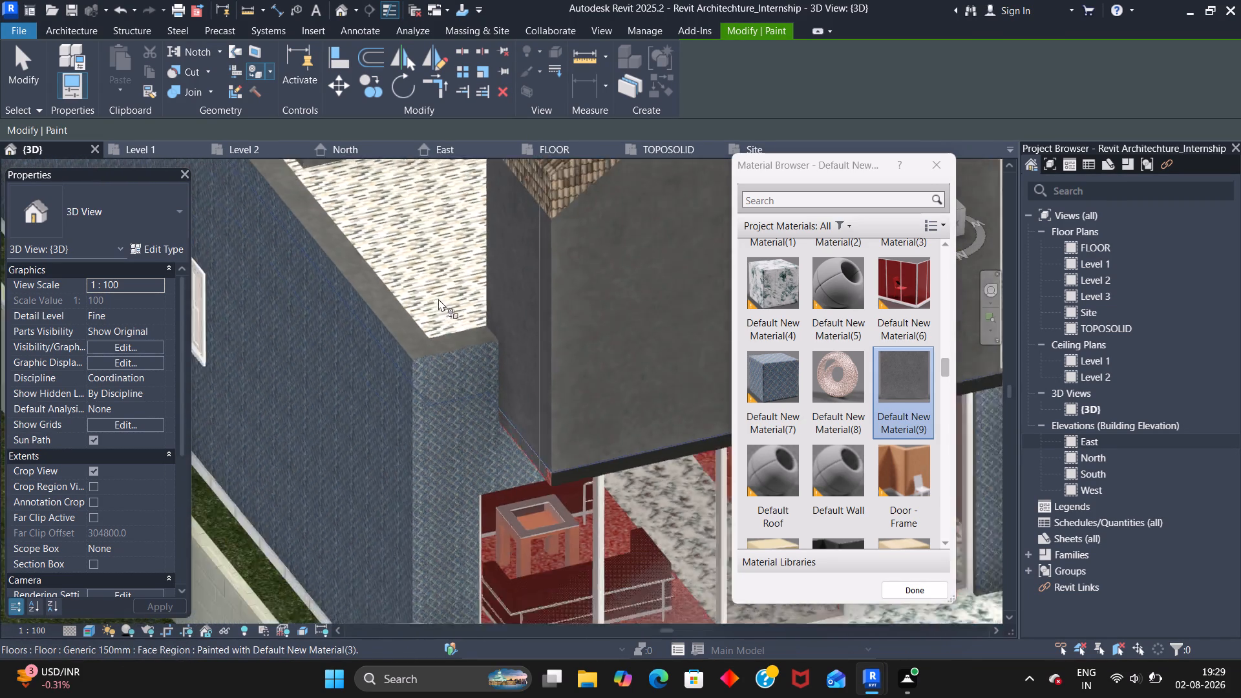
scroll(438, 299, "down", 11)
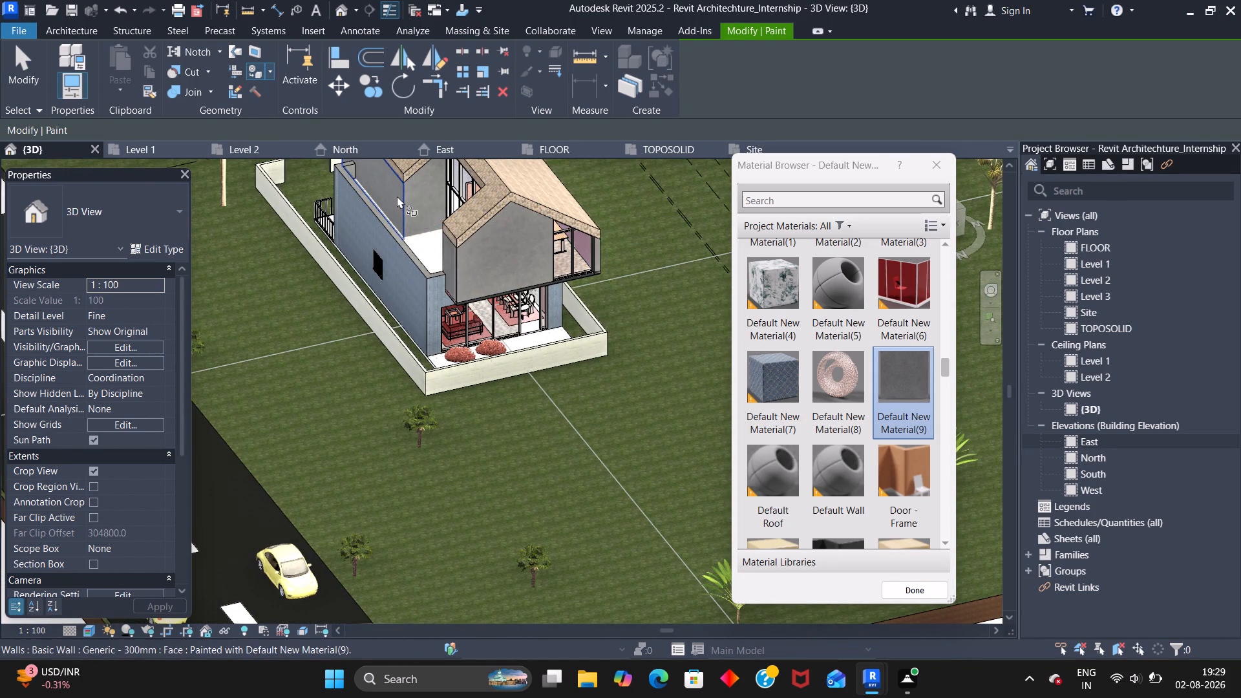
middle_click_drag(410, 187, 412, 187, "shift")
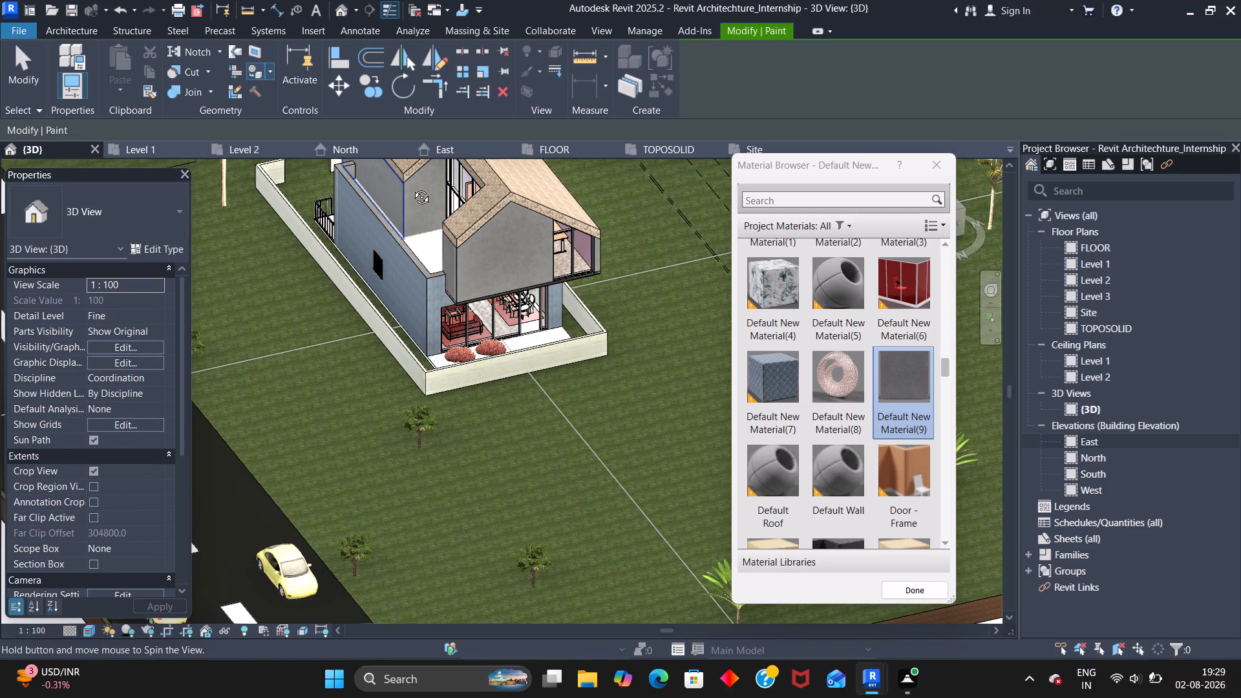
middle_click_drag(412, 187, 646, 164, "shift")
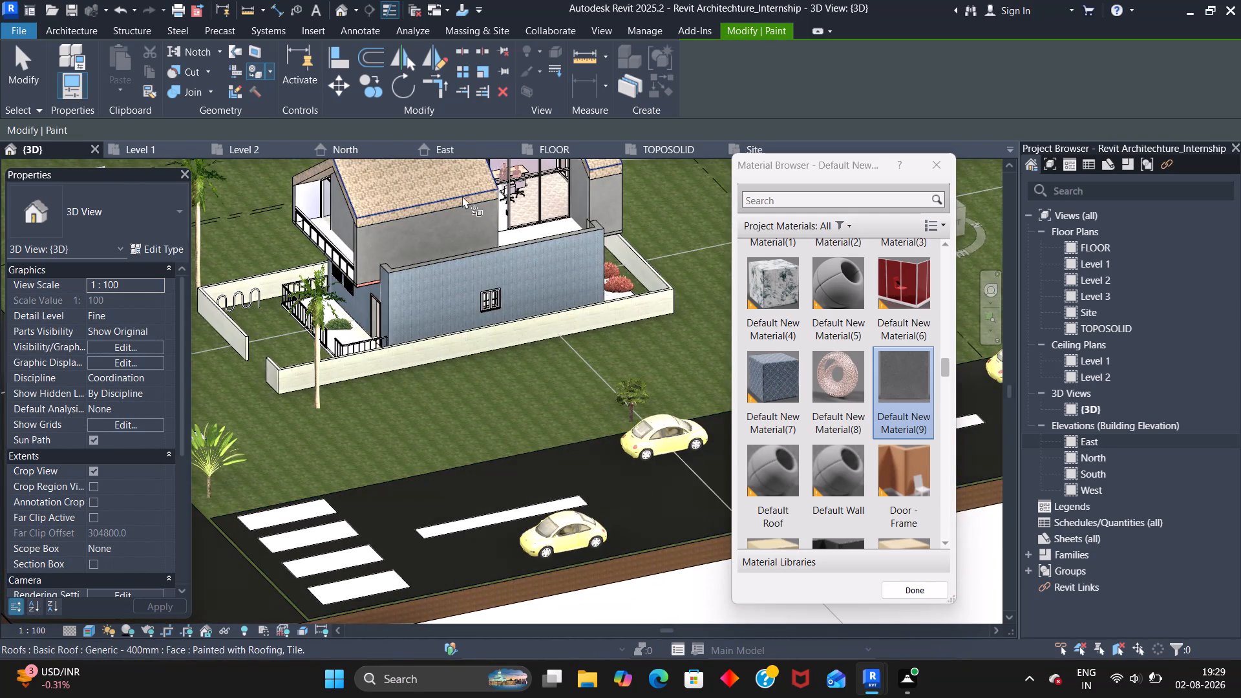
middle_click_drag(462, 196, 440, 332)
middle_click_drag(370, 322, 390, 326, "shift")
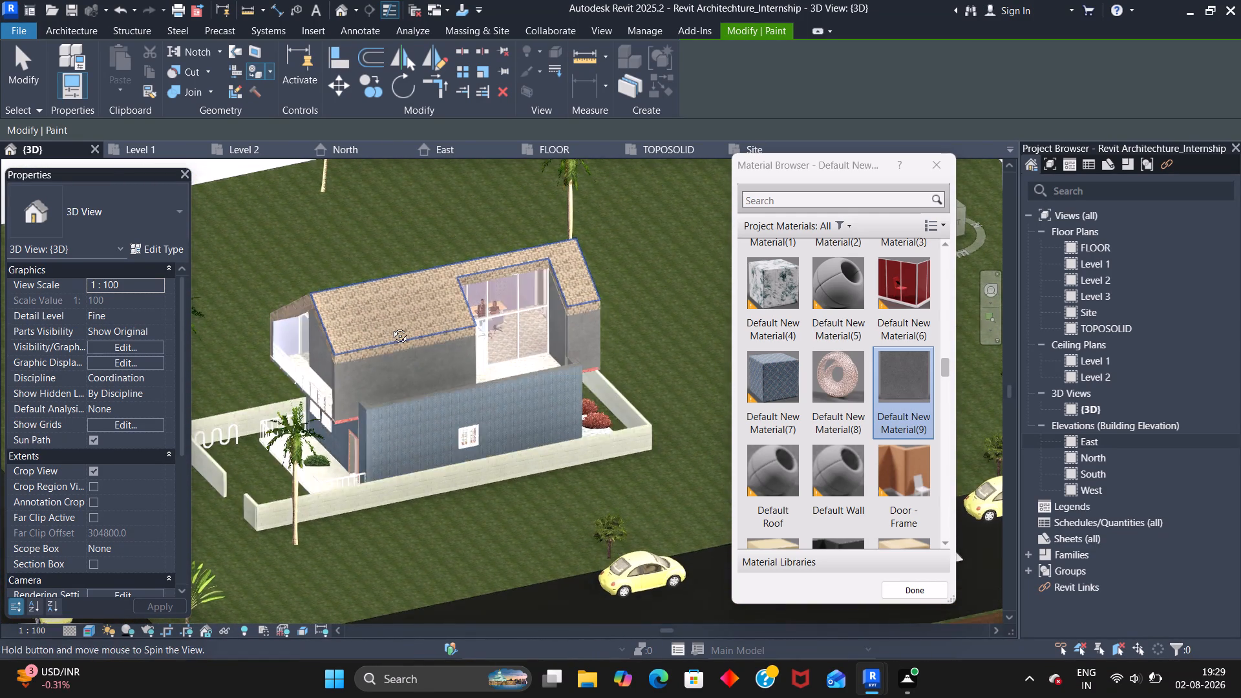
middle_click_drag(390, 326, 504, 313, "shift")
scroll(418, 368, "up", 7)
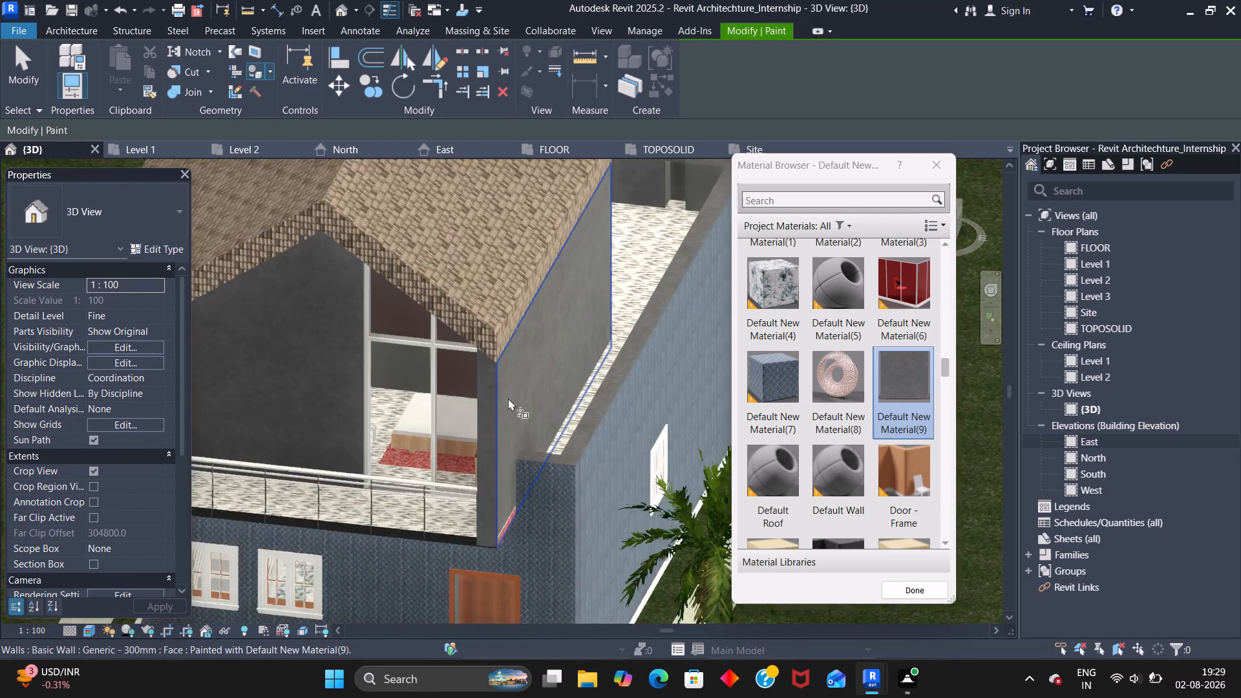
scroll(508, 398, "up", 3)
middle_click_drag(284, 353, 414, 313, "shift")
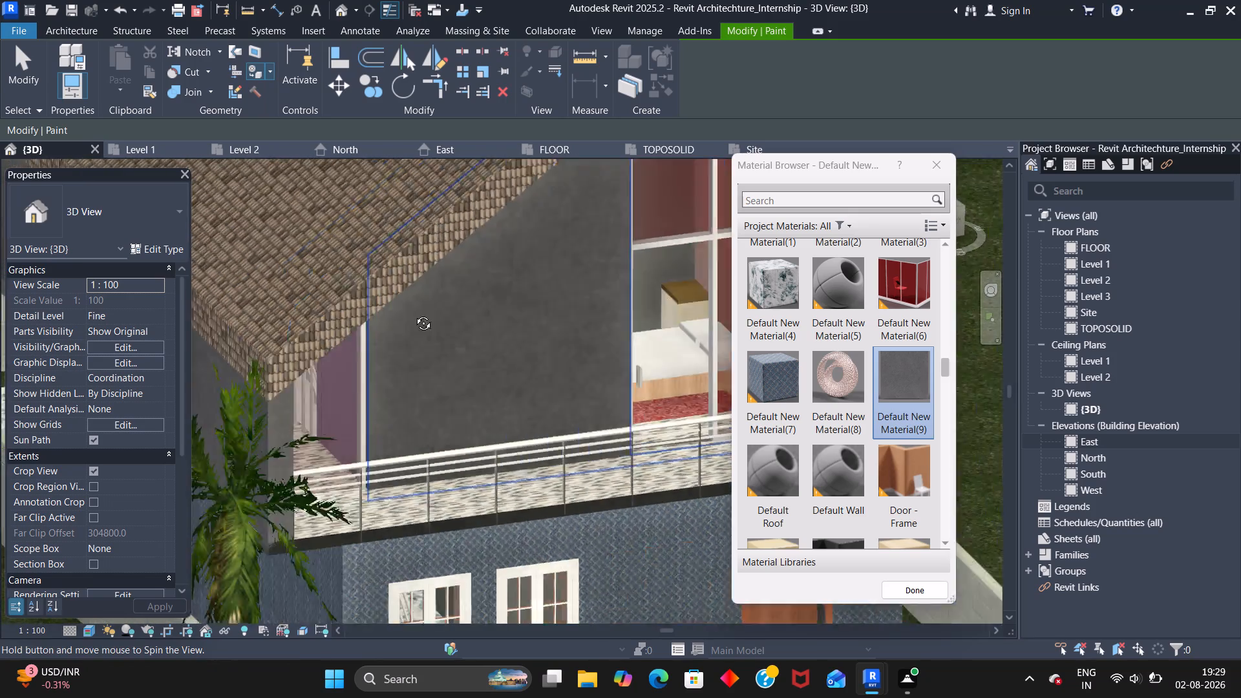
middle_click_drag(414, 313, 425, 311, "shift")
middle_click_drag(491, 421, 458, 328, "shift")
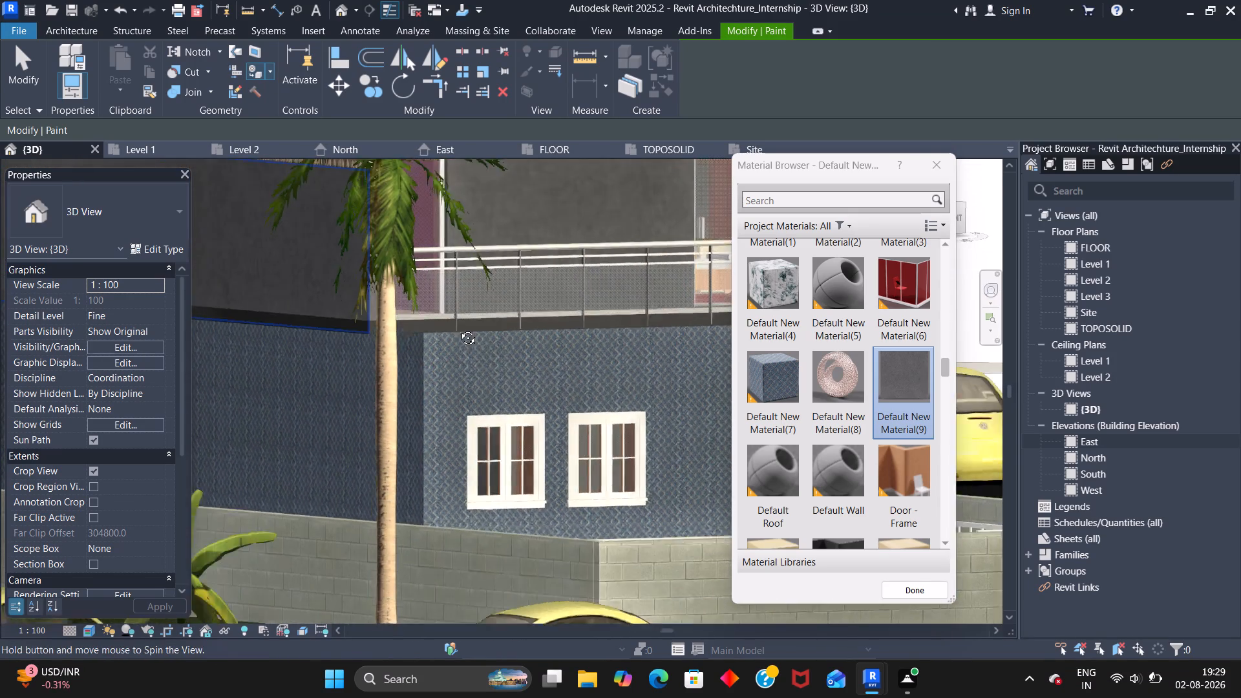
Paint the upper floor slab's edges along the side wall and beneath the front balcony railing with Default New Material(9).
scroll(315, 276, "up", 8)
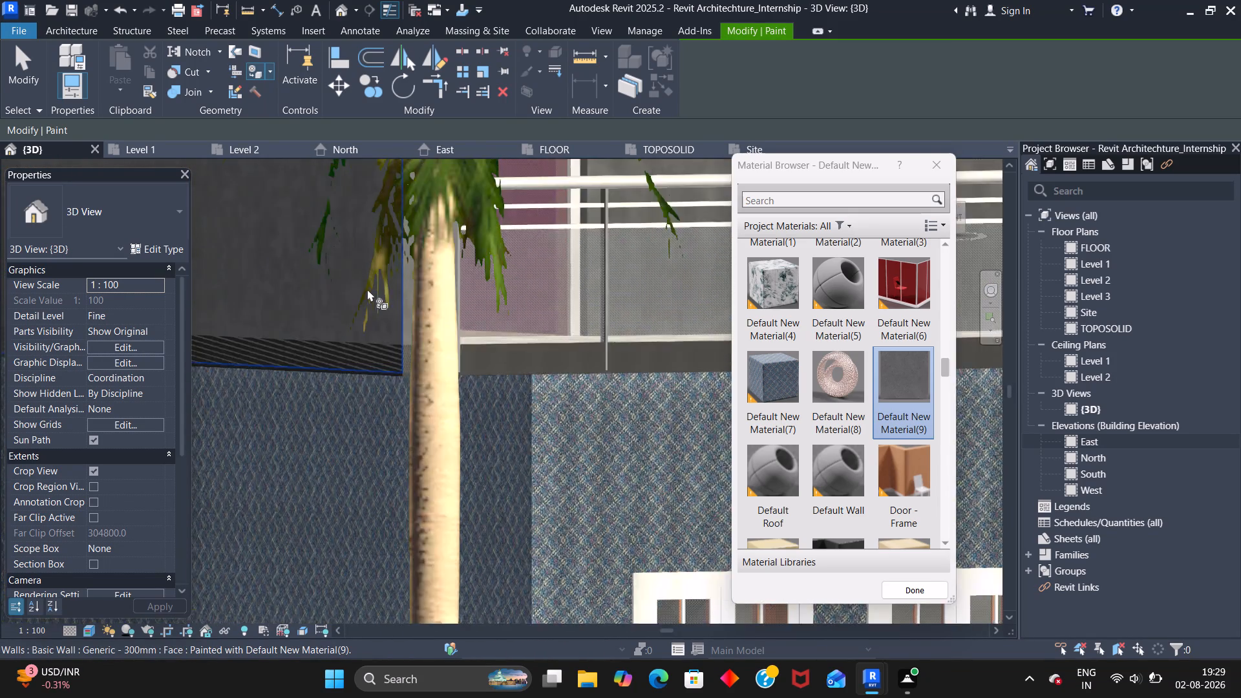
scroll(367, 289, "up", 4)
scroll(353, 383, "up", 1)
left_click(361, 437)
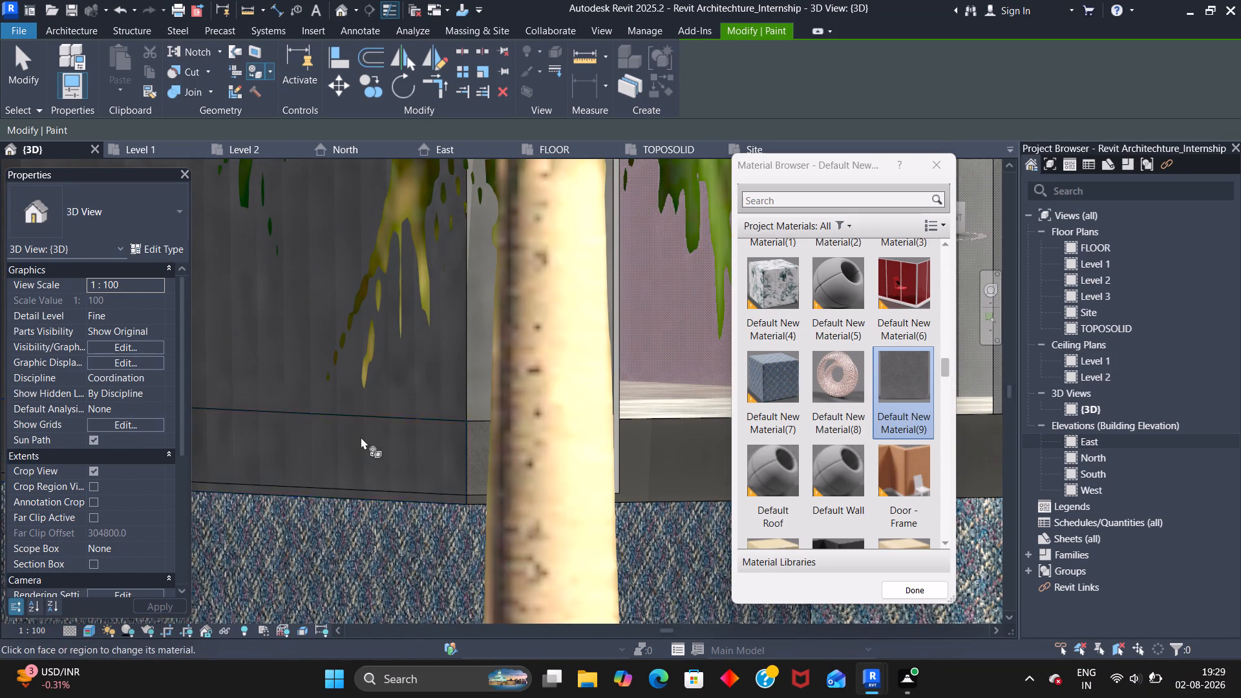
scroll(364, 408, "down", 8)
scroll(516, 418, "up", 4)
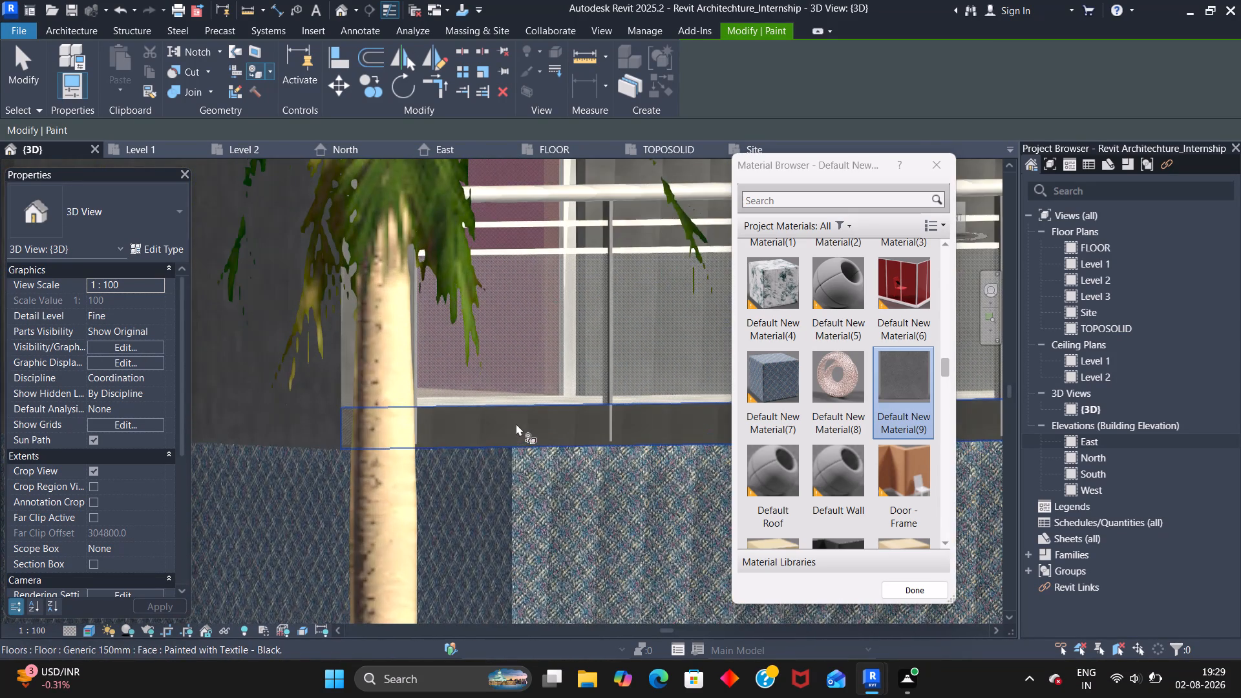
left_click(516, 423)
Paint the upper floor slab's edge beneath the rear gable wall with Default New Material(9).
scroll(516, 423, "down", 9)
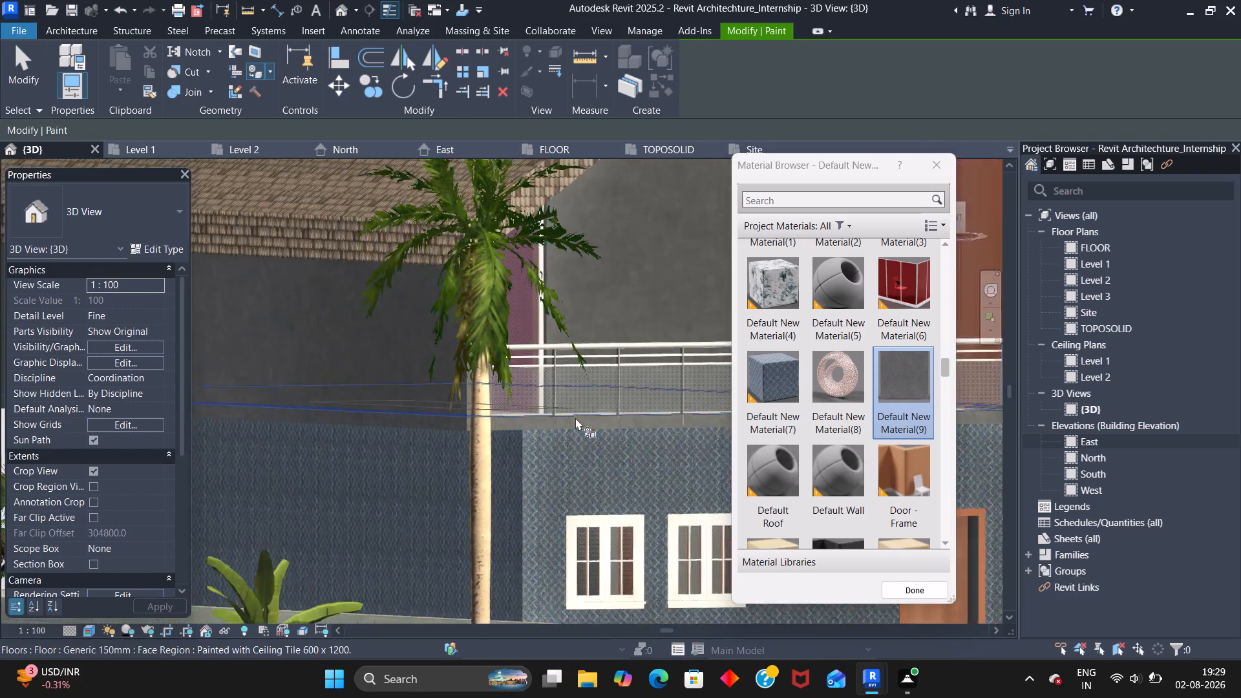
scroll(575, 418, "down", 3)
scroll(335, 362, "down", 1, "shift")
middle_click_drag(335, 361, 481, 363, "shift")
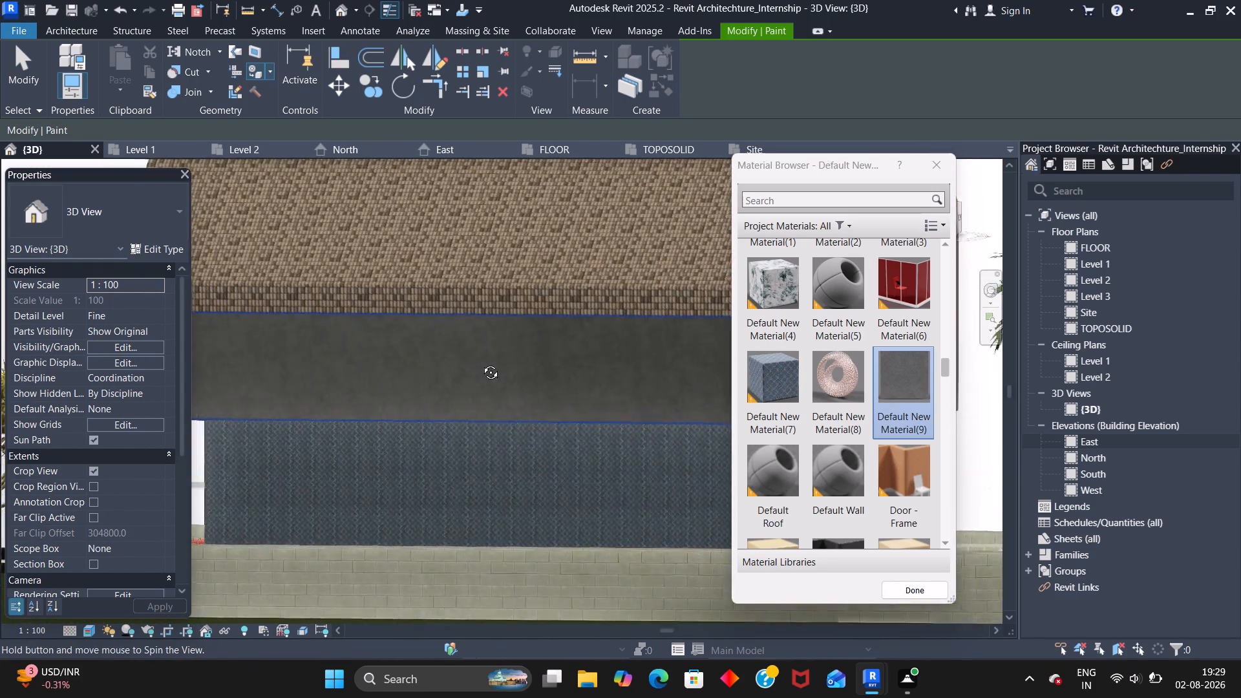
middle_click_drag(481, 363, 529, 362, "shift")
middle_click_drag(265, 350, 423, 330, "shift")
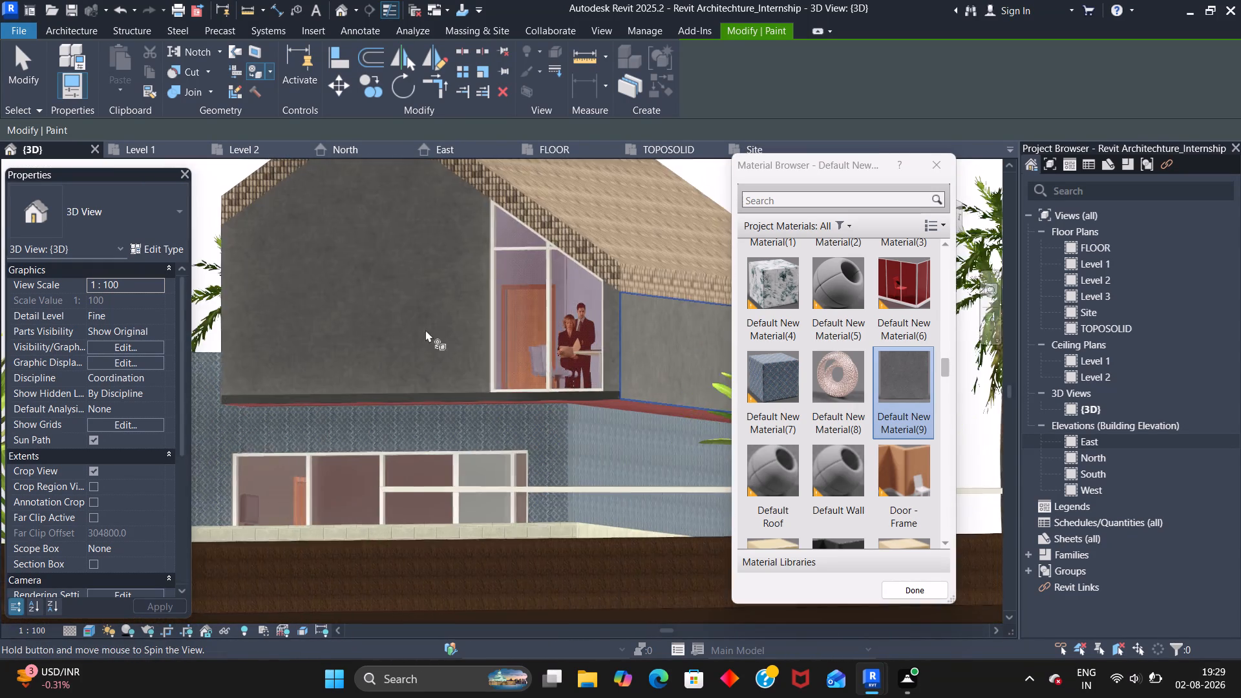
scroll(407, 385, "up", 9)
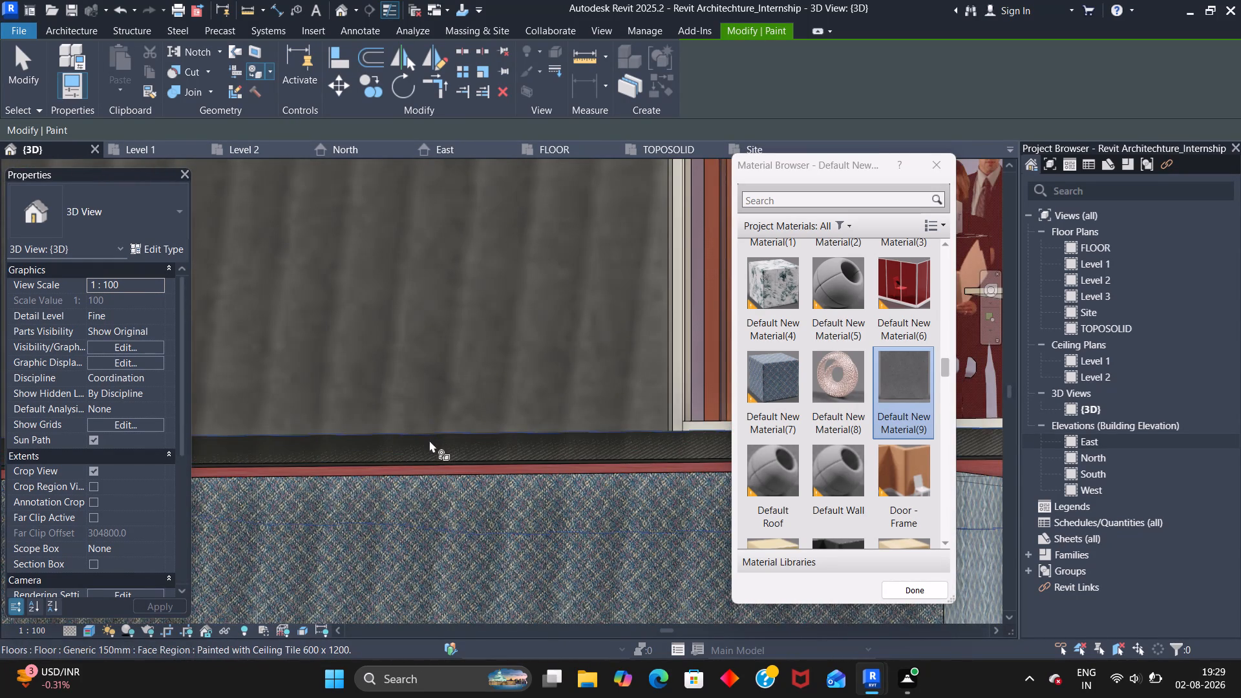
left_click(429, 440)
scroll(429, 440, "up", 6)
left_click(428, 443)
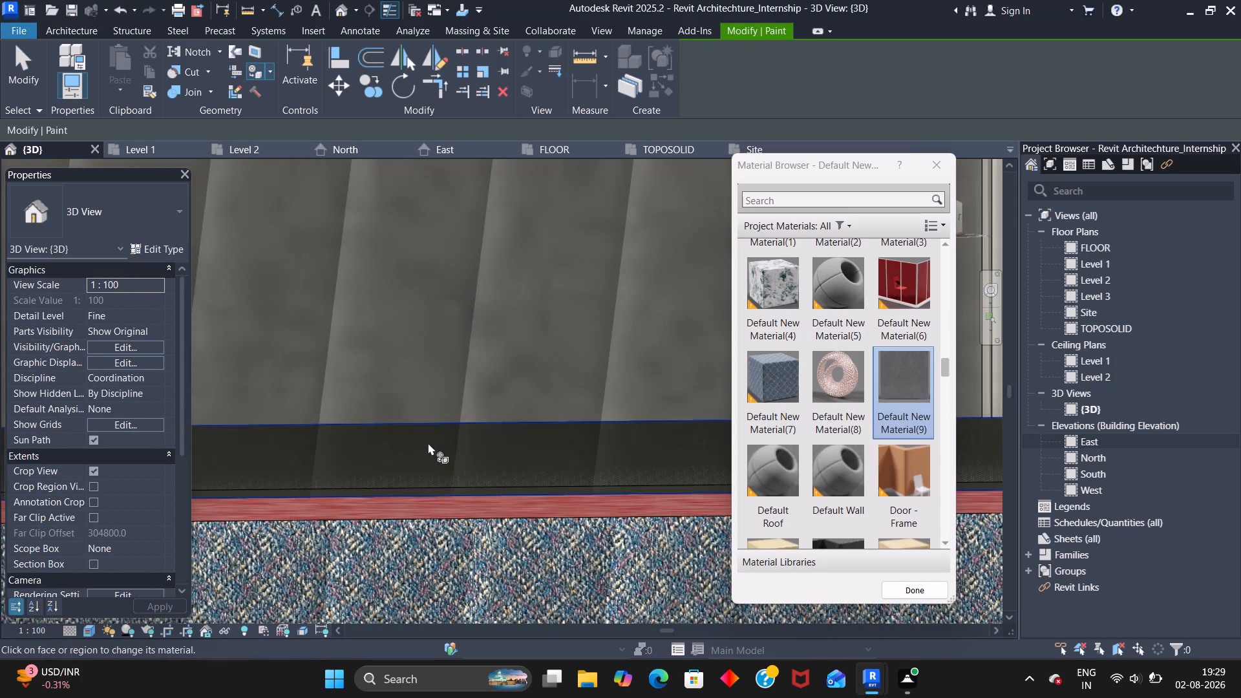
Paint the red underside of the overhanging upper floor slab with Default New Material(9).
scroll(423, 443, "down", 11)
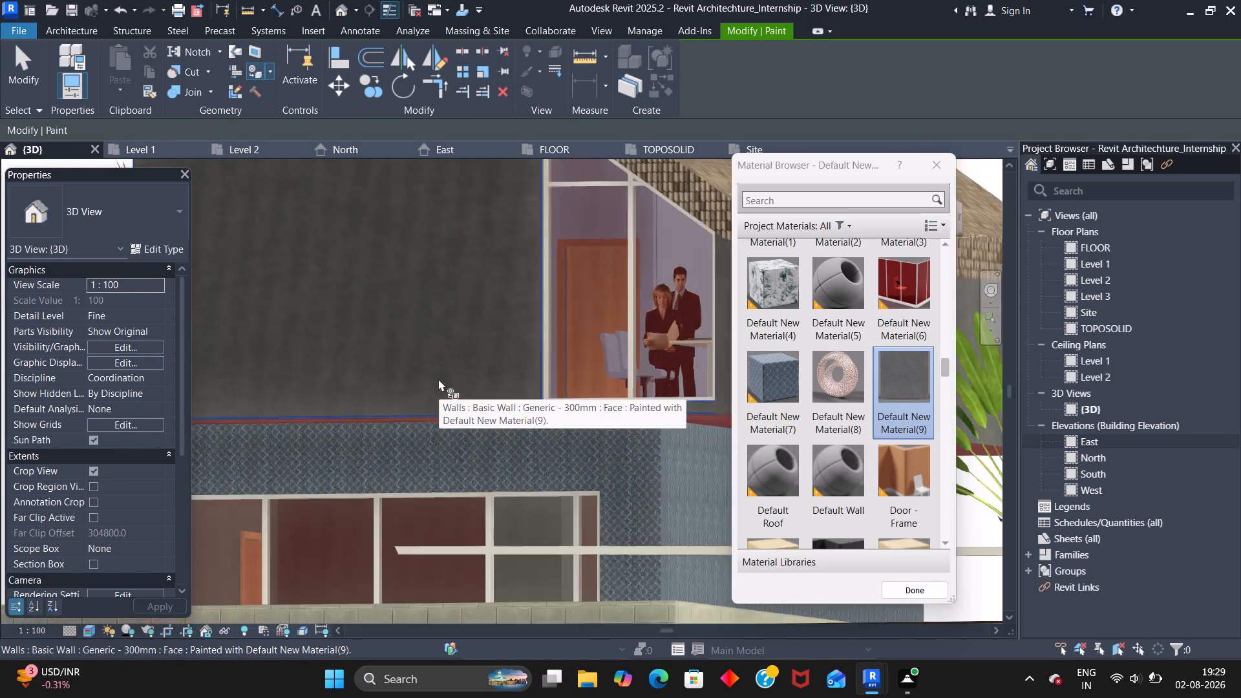
scroll(438, 379, "down", 3)
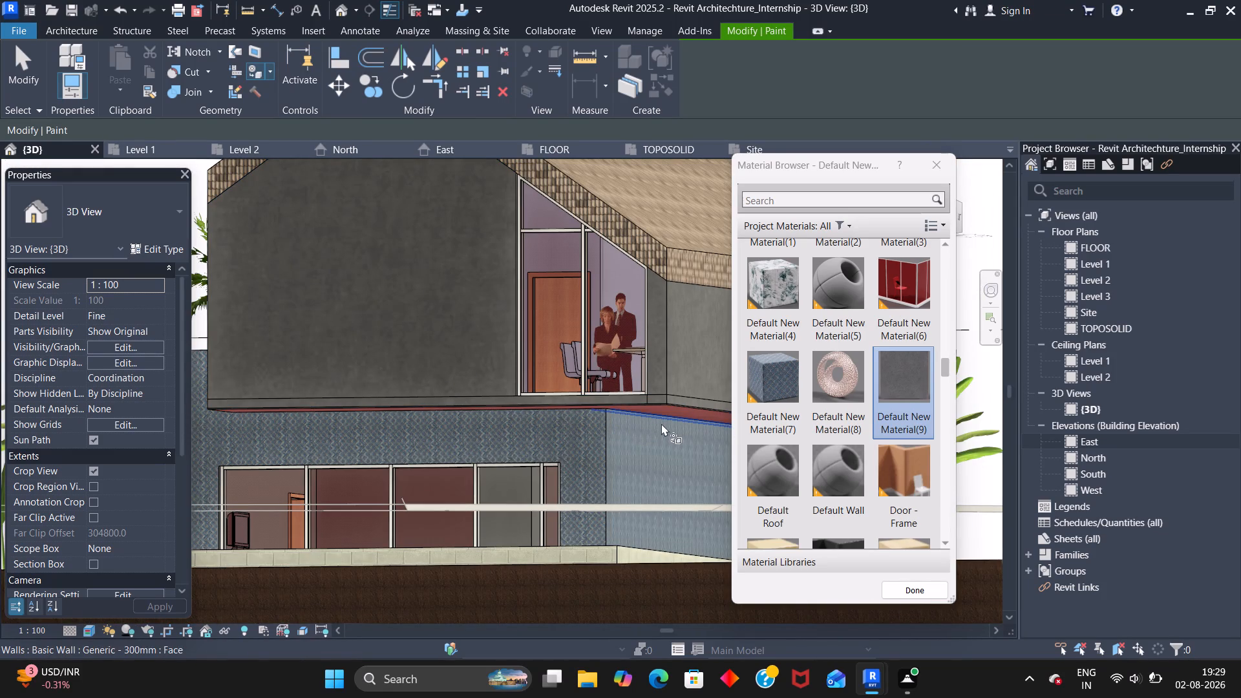
middle_click_drag(663, 421, 642, 408, "shift")
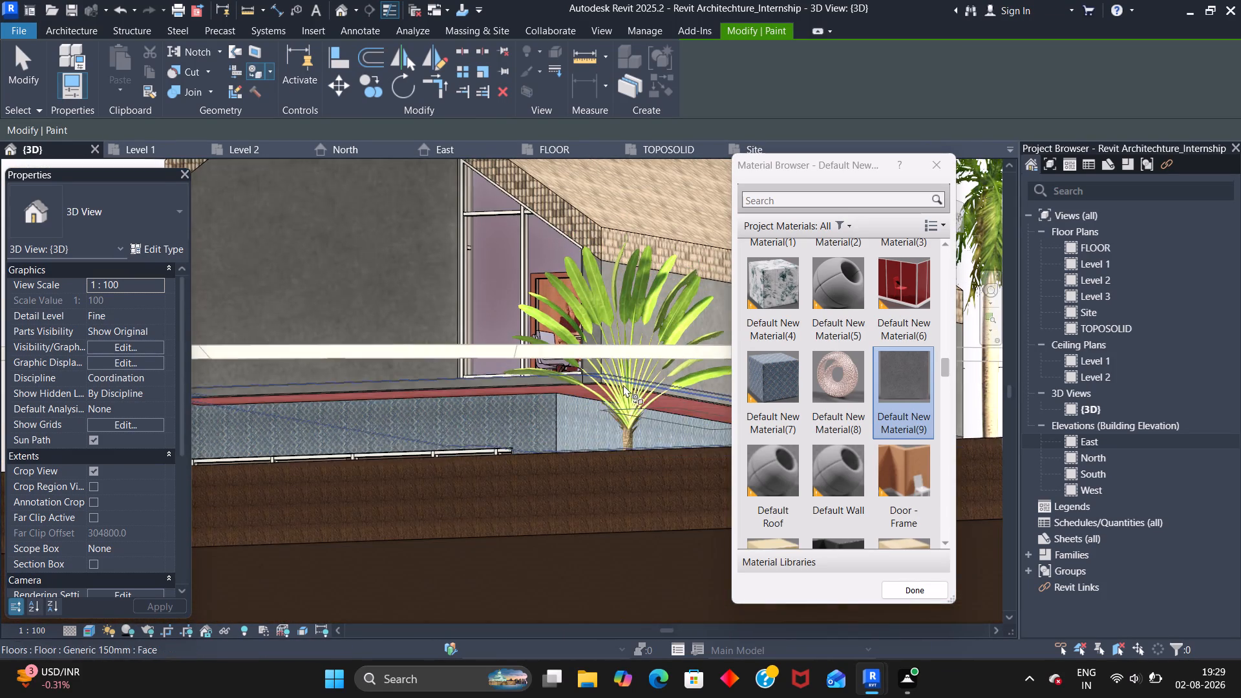
scroll(598, 396, "up", 13)
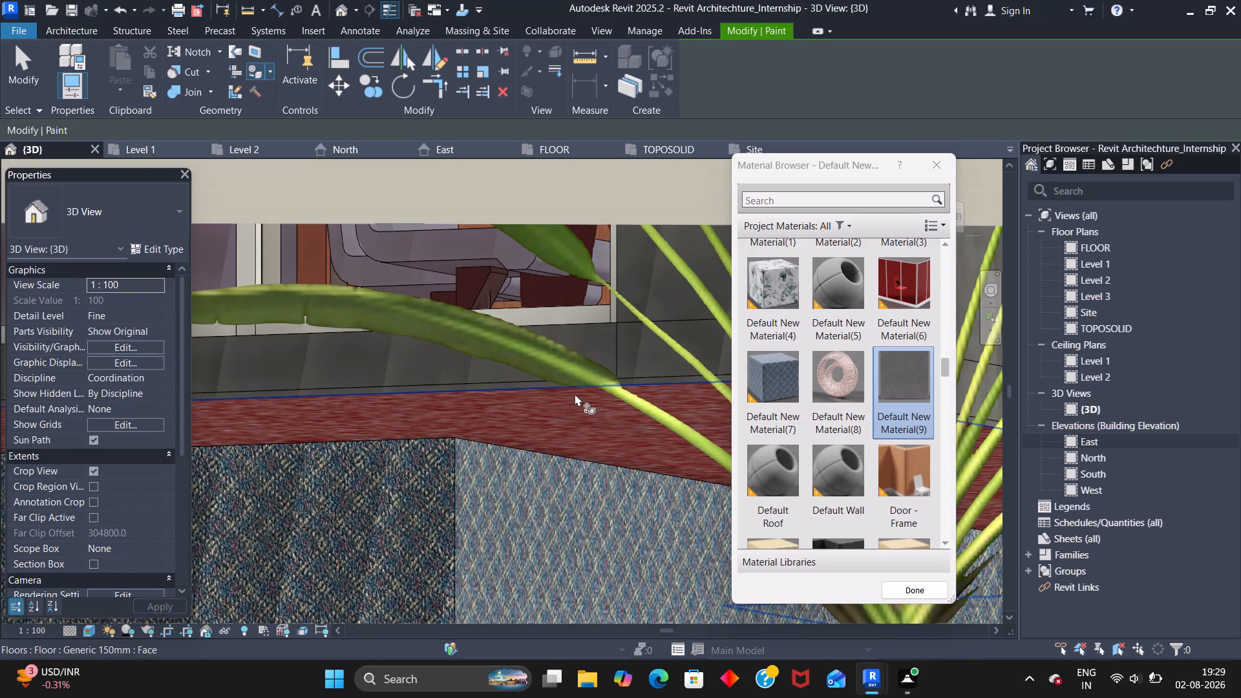
scroll(568, 405, "up", 7)
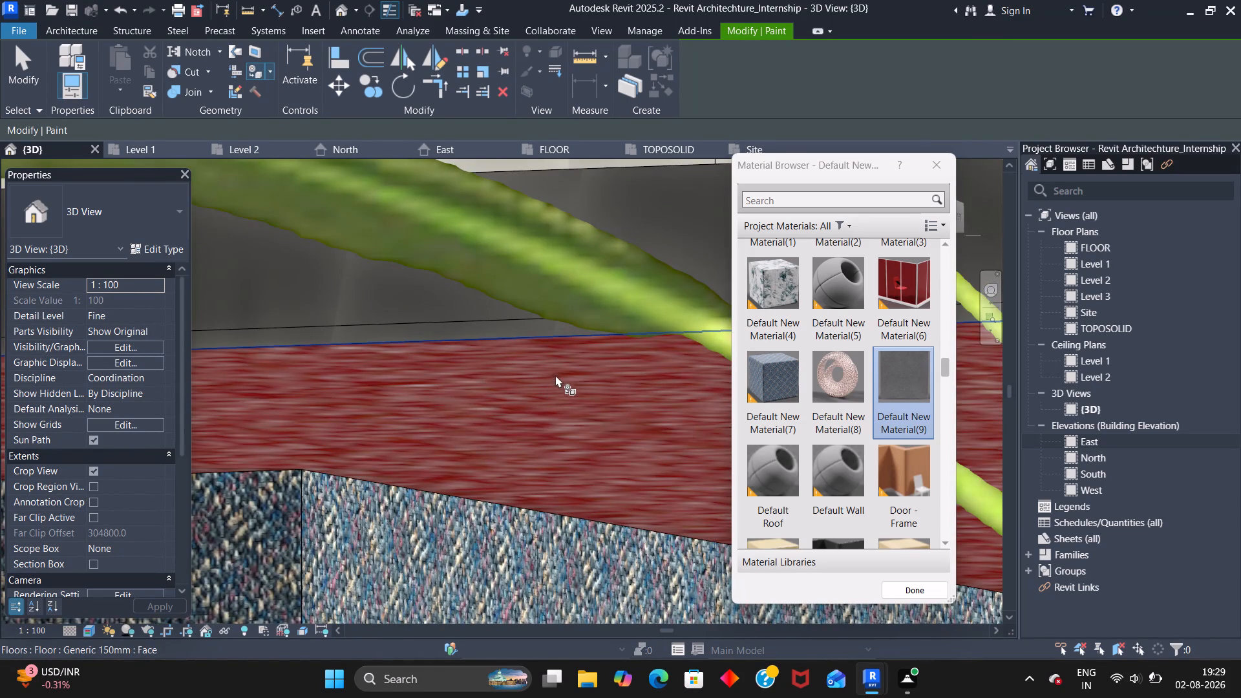
key("Tab")
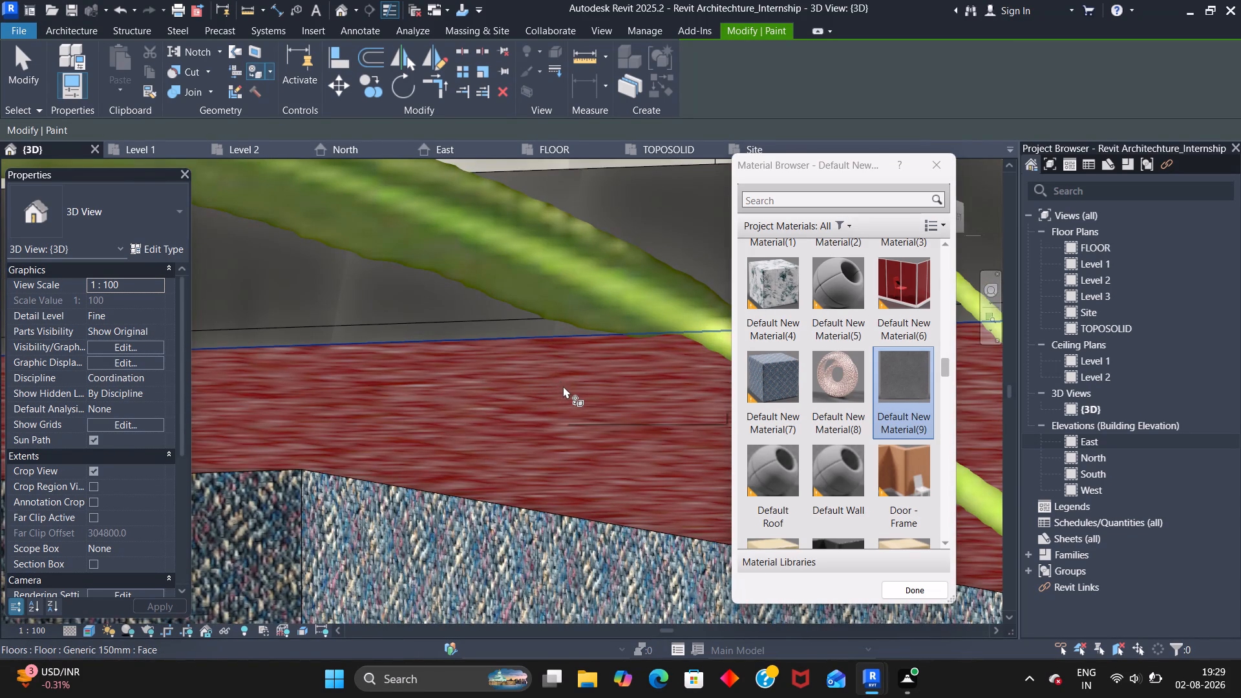
left_click(565, 386)
Paint the red slab edge at the rear inner corner, next to the taller blue-clad wall, with Default New Material(9).
scroll(565, 386, "down", 9)
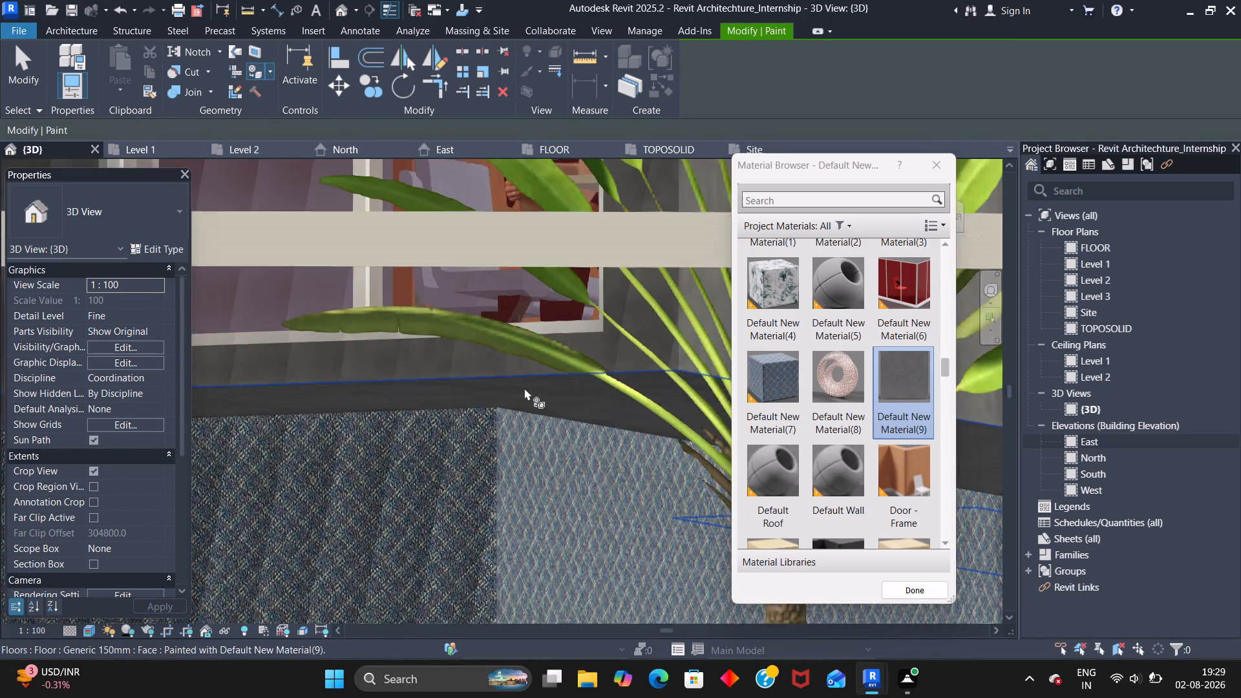
scroll(524, 388, "down", 15)
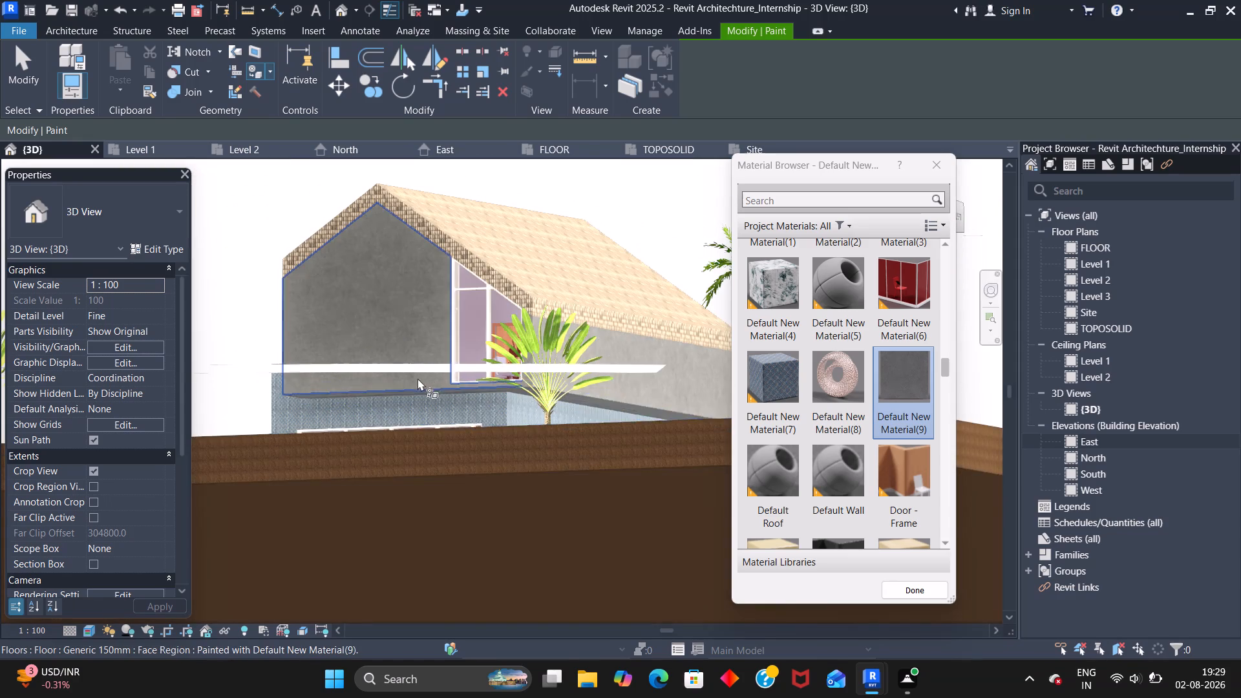
middle_click_drag(358, 355, 396, 361, "shift")
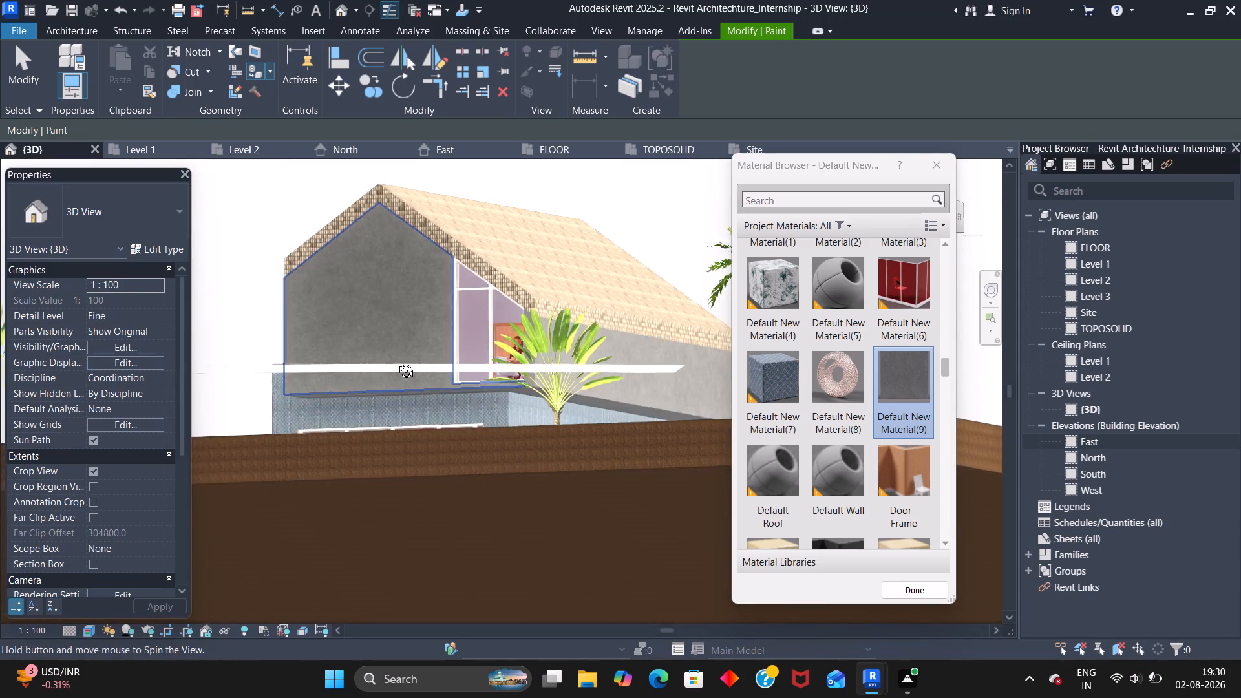
middle_click_drag(396, 361, 513, 365, "shift")
scroll(522, 384, "up", 8)
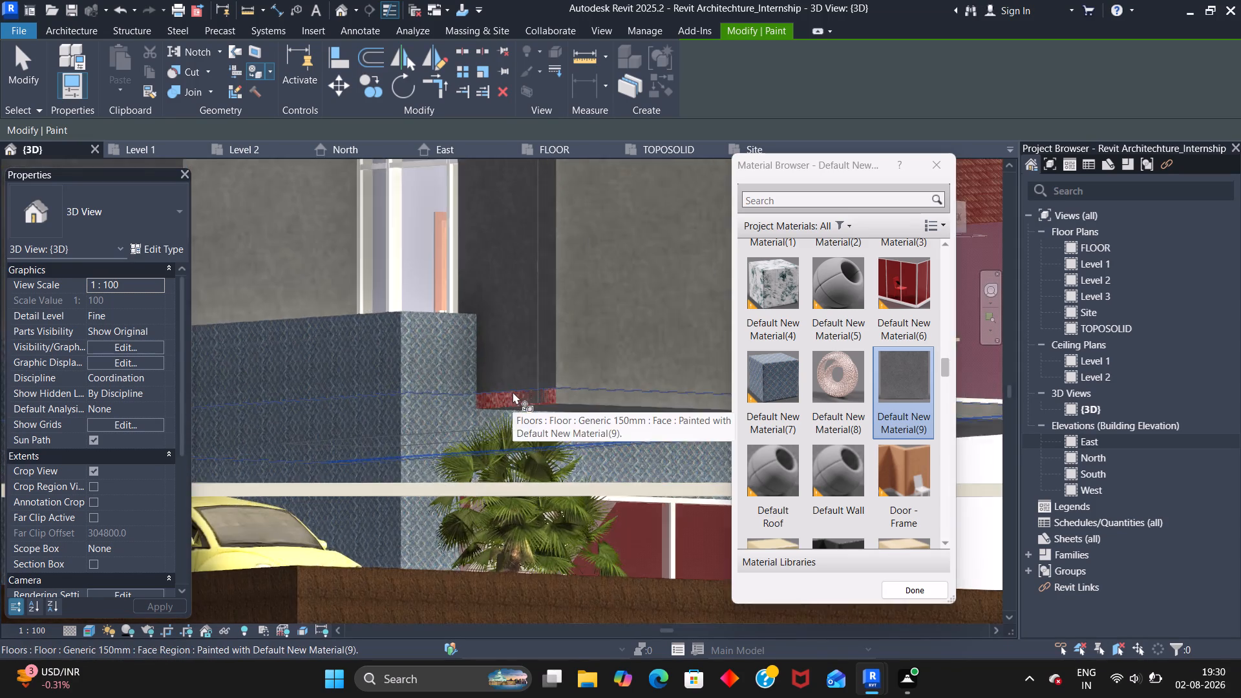
scroll(513, 392, "up", 10)
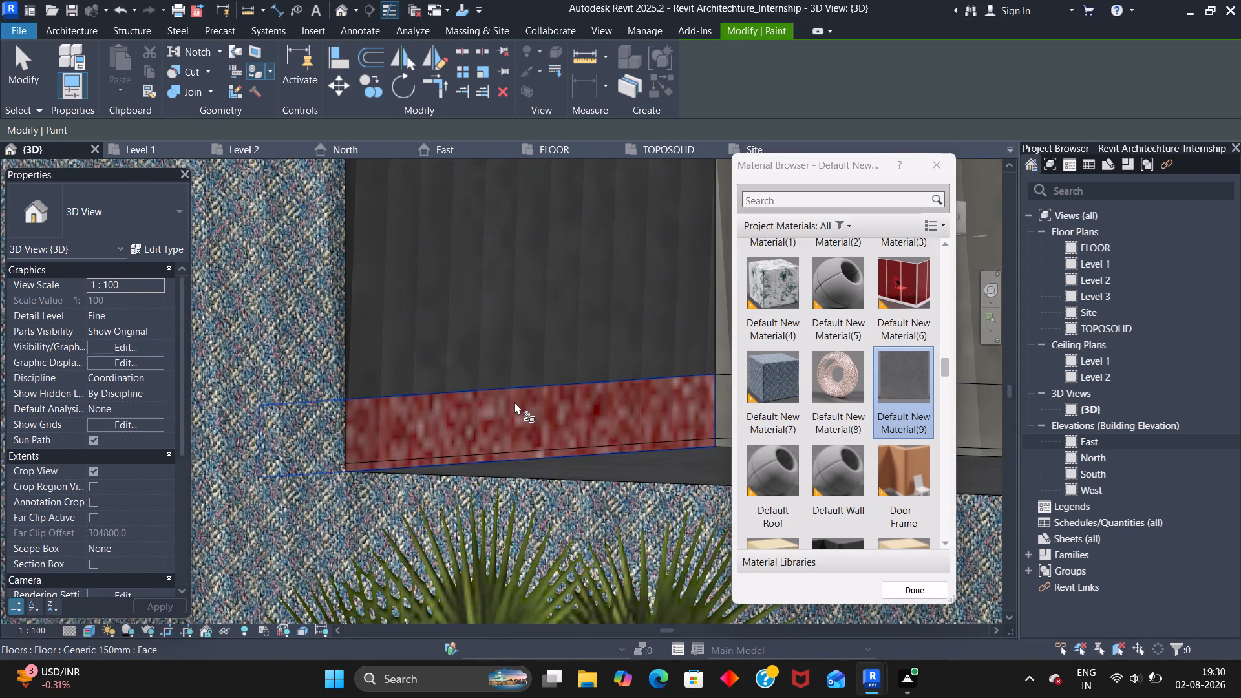
key("Tab")
key("Tab")
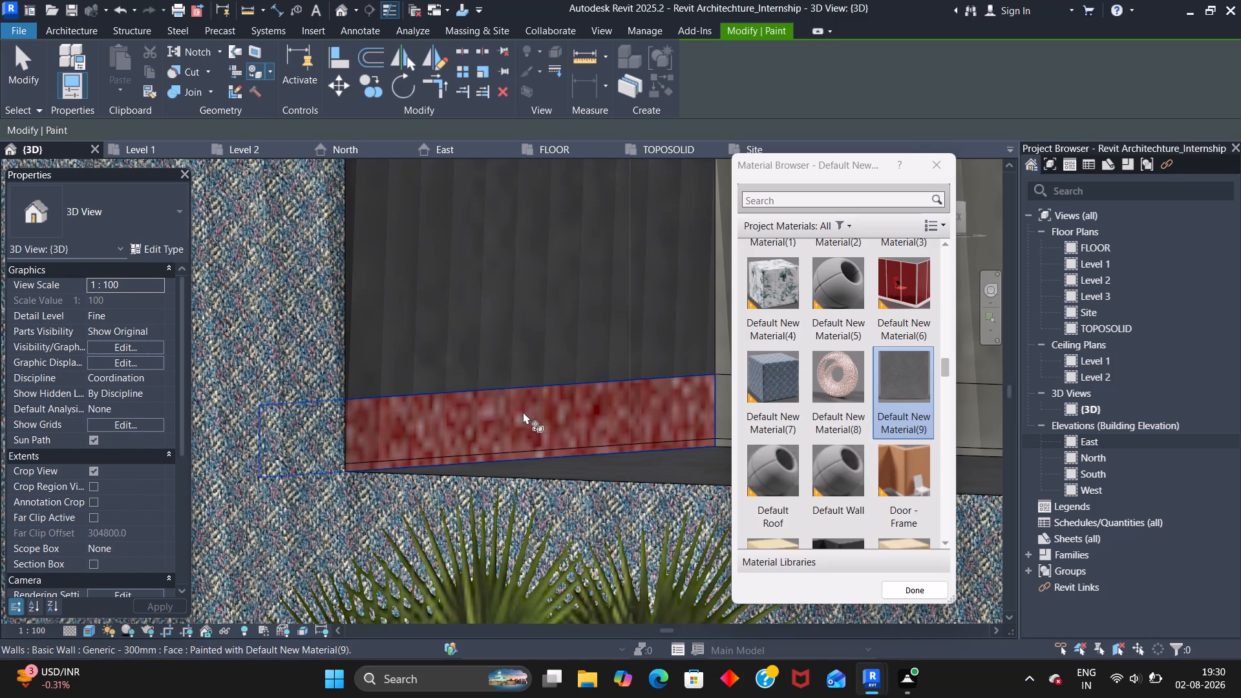
left_click(524, 417)
Paint the short red slab edge at the balcony's end, against the blue-clad wall, with Default New Material(9).
scroll(519, 408, "down", 5)
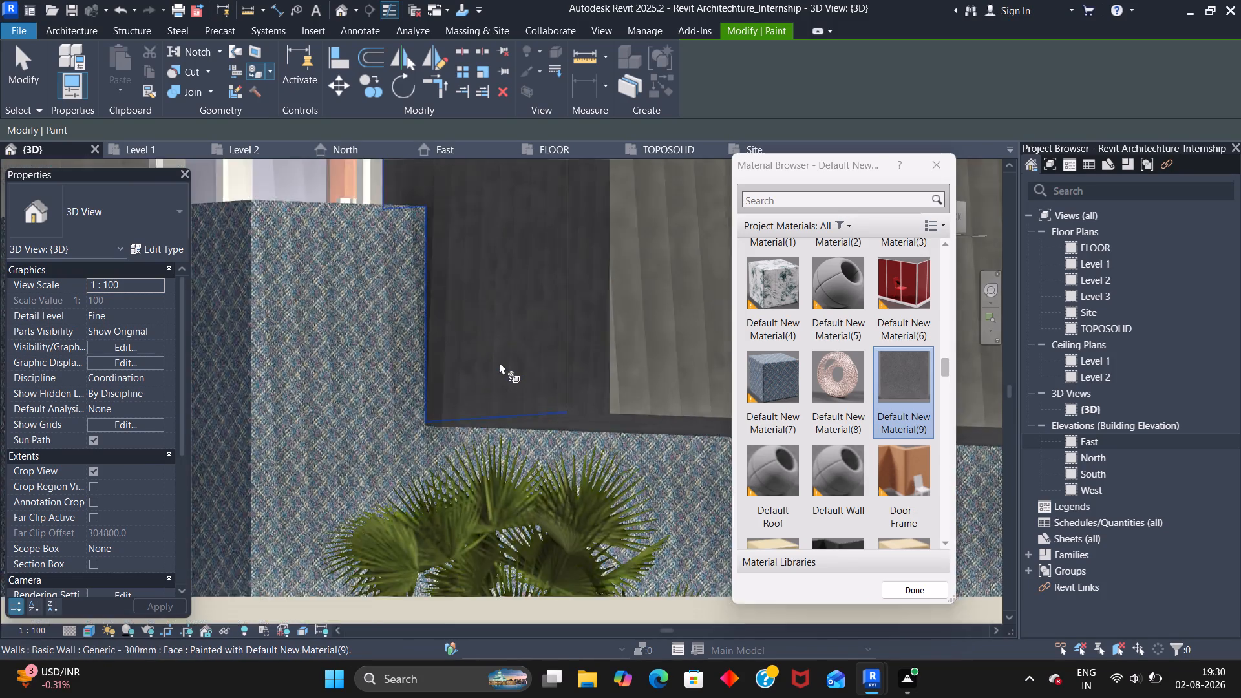
scroll(499, 362, "down", 9)
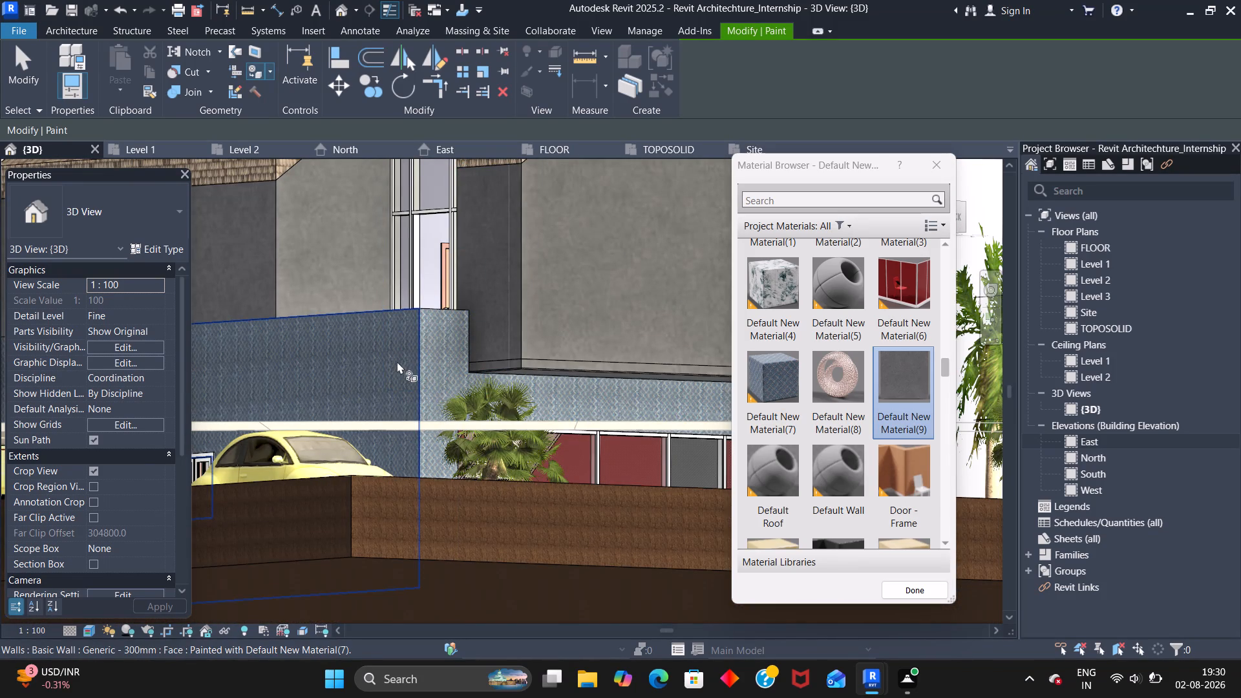
middle_click_drag(363, 366, 703, 370, "shift")
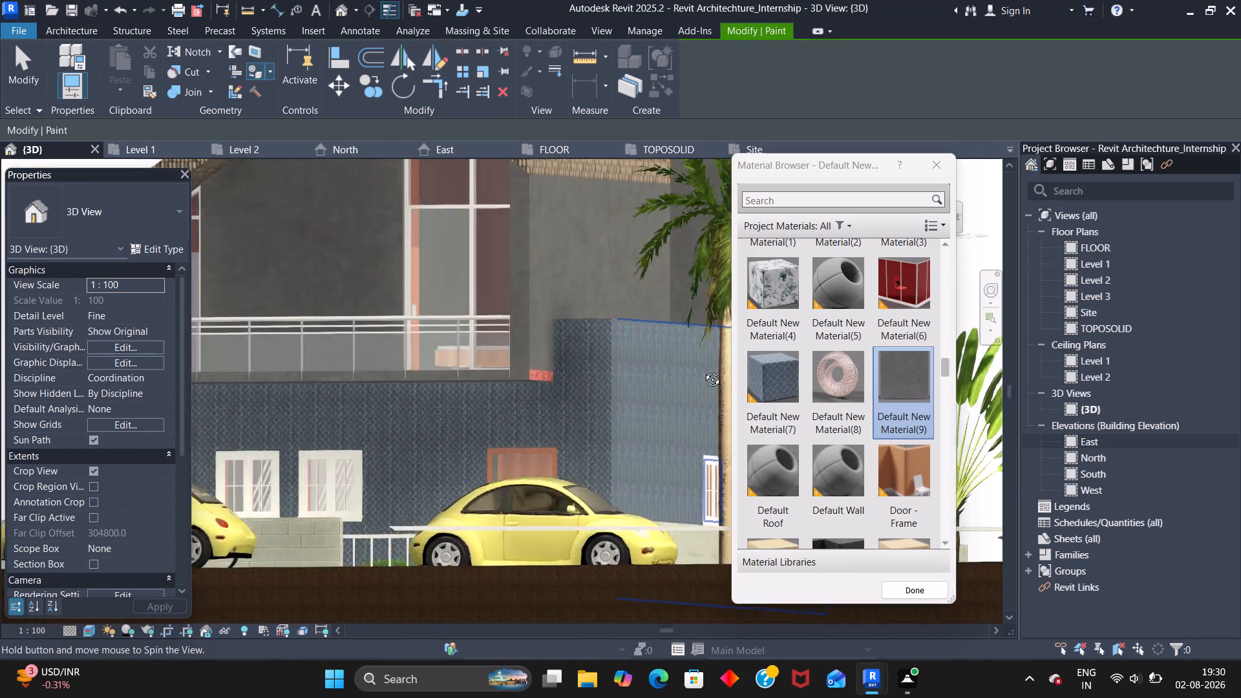
middle_click_drag(703, 370, 709, 368, "shift")
scroll(613, 359, "up", 8)
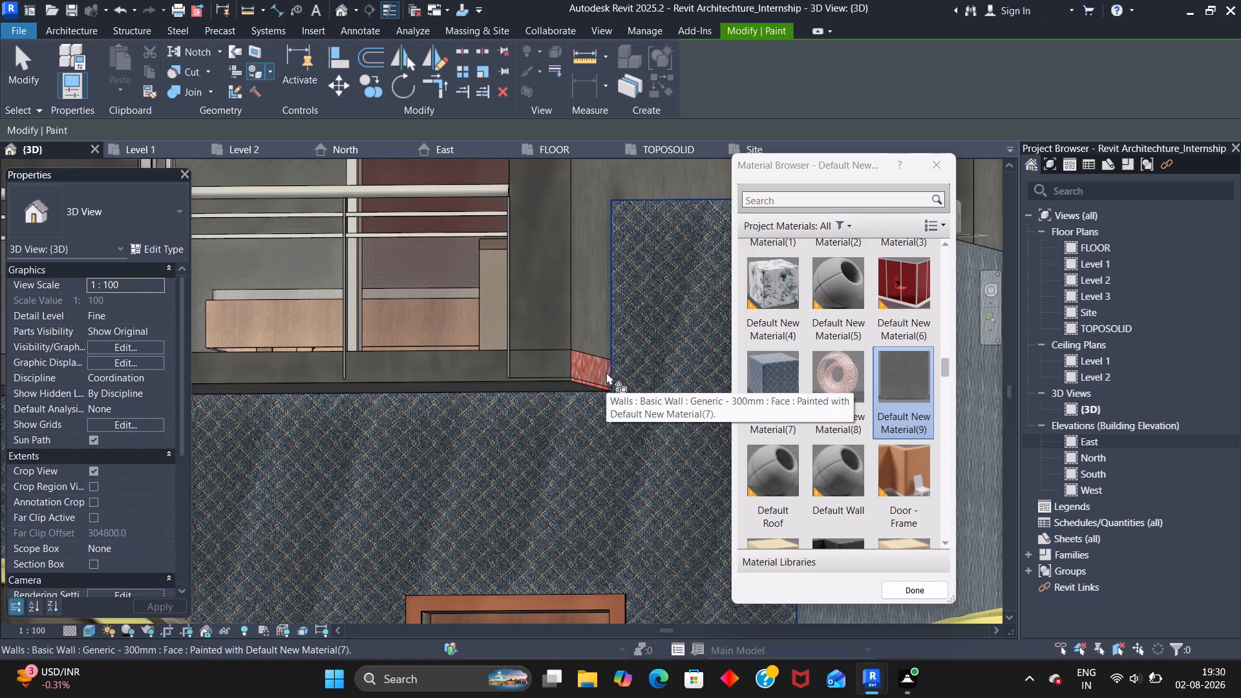
key("Tab")
key("Tab")
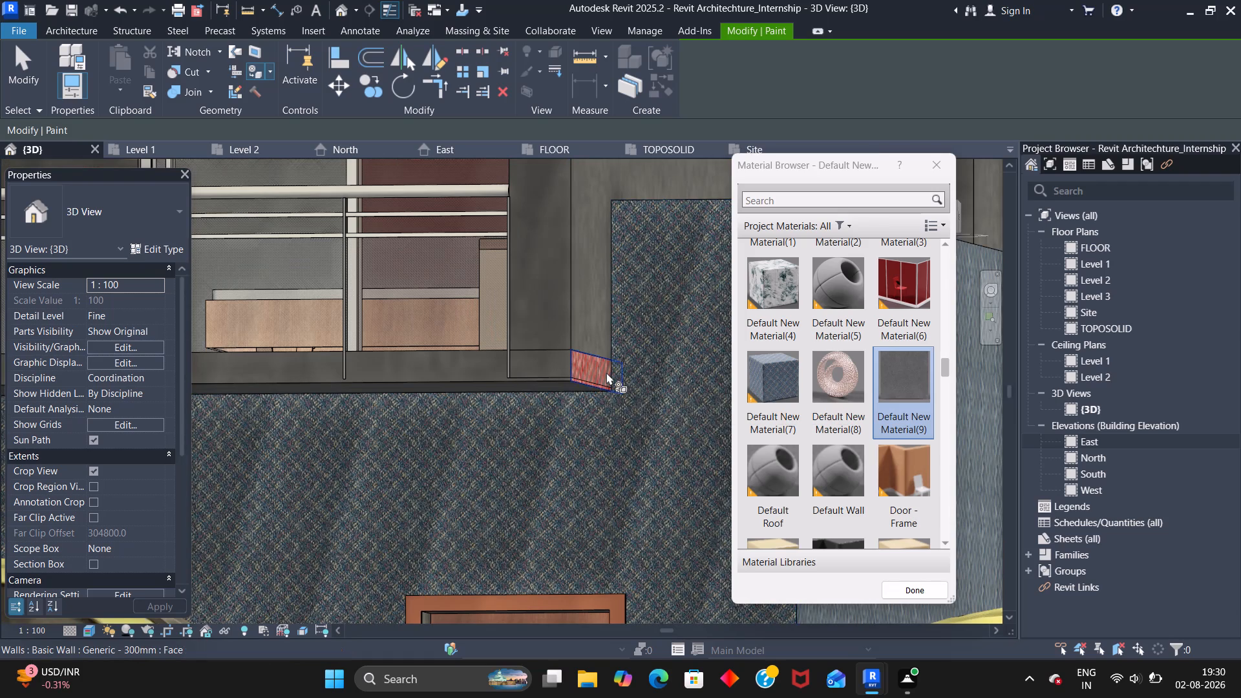
left_click(591, 370)
scroll(591, 370, "up", 1)
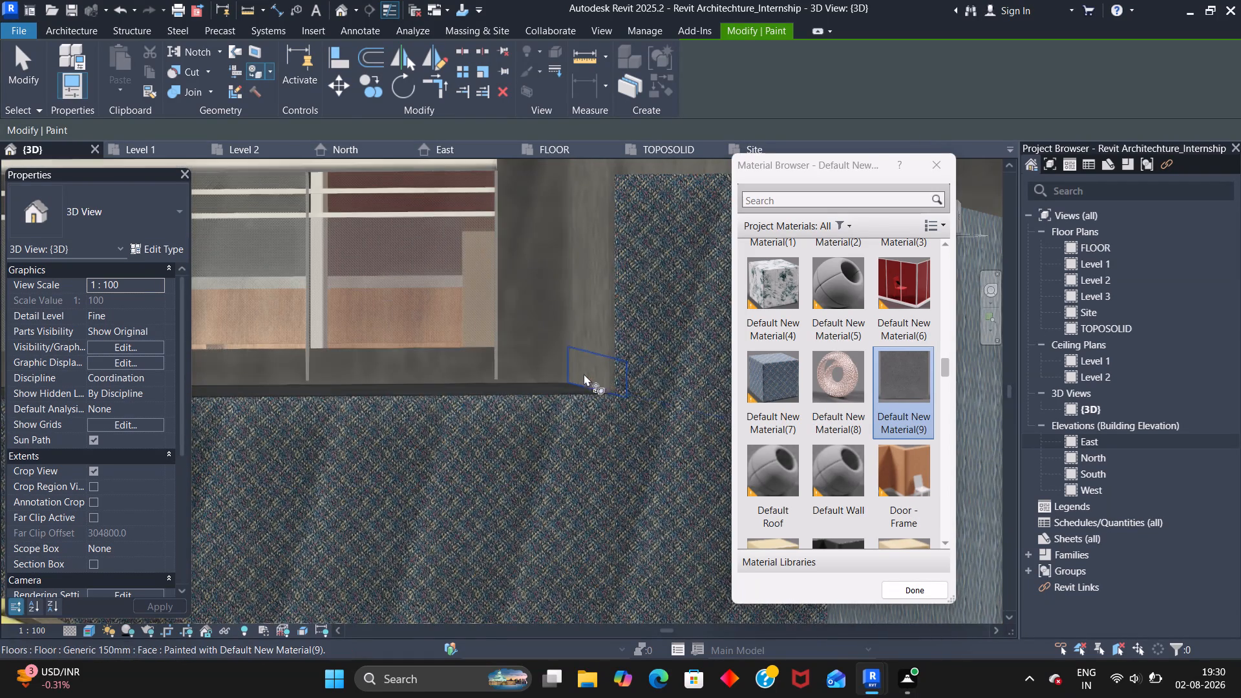
scroll(584, 374, "up", 1)
scroll(519, 400, "down", 6)
Examine the painted house exterior and its site from the rear, sides and front, ending the Paint command.
middle_click_drag(455, 379, 502, 383, "shift")
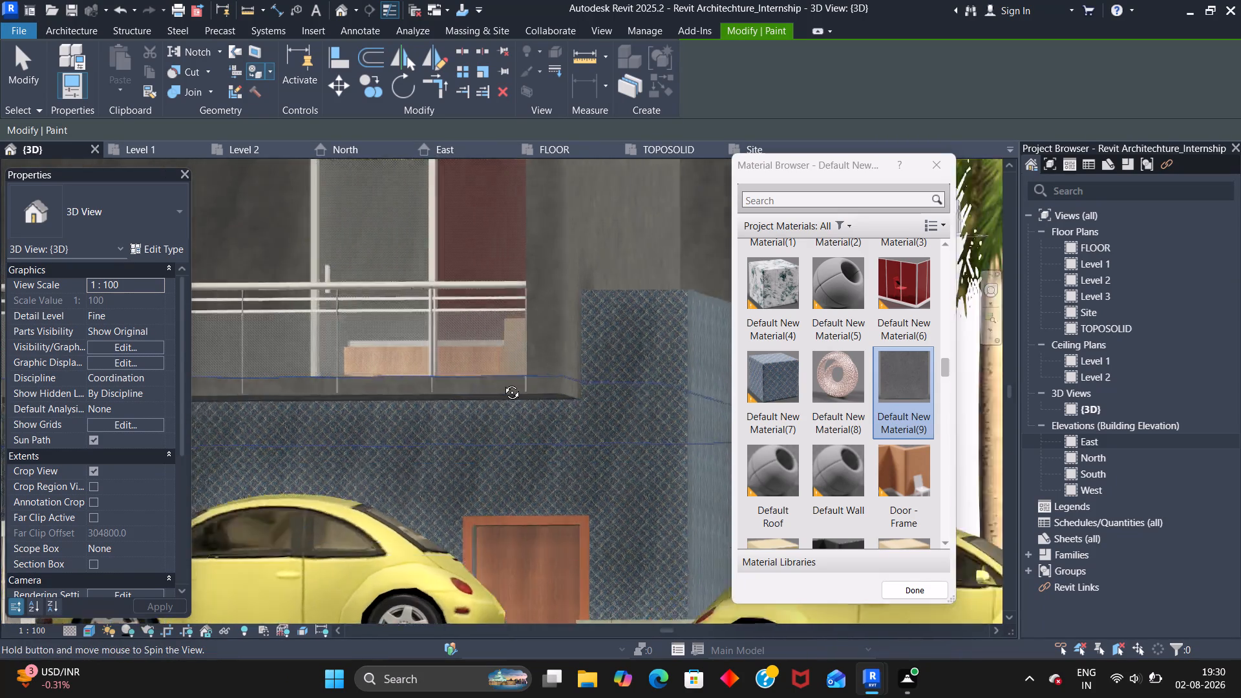
middle_click_drag(502, 383, 792, 408, "shift")
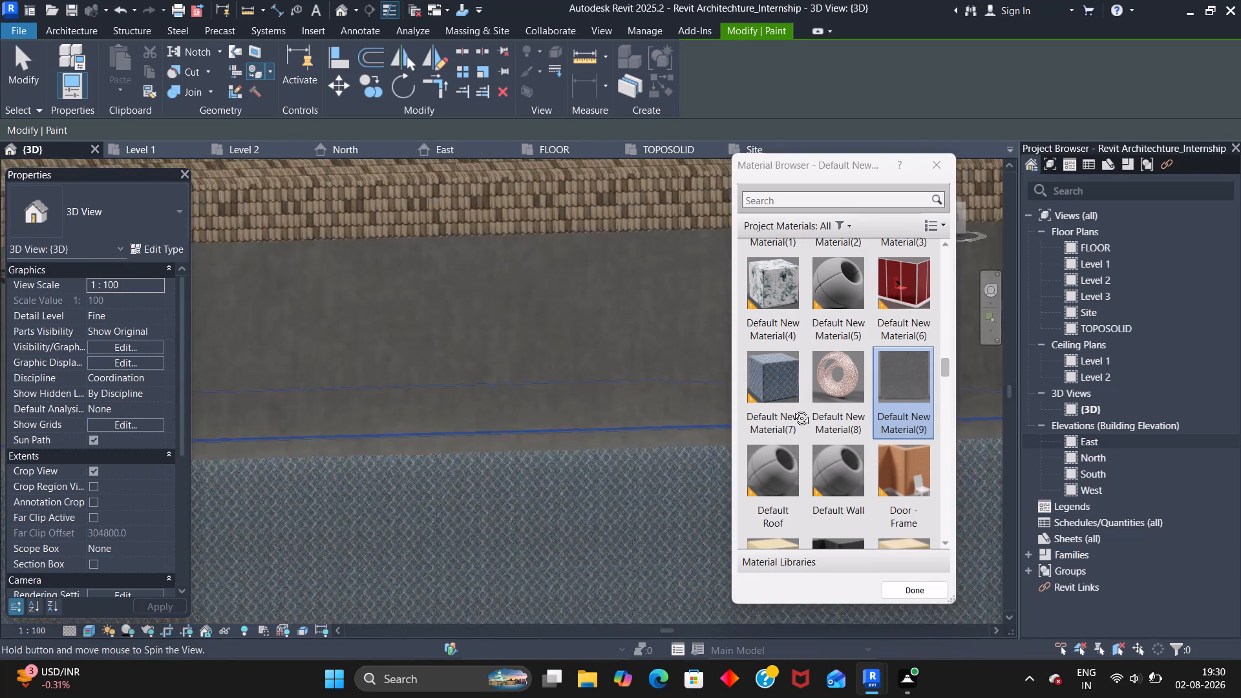
middle_click_drag(792, 408, 874, 403, "shift")
middle_click_drag(575, 365, 666, 370, "shift")
scroll(554, 344, "down", 11)
middle_click_drag(540, 308, 484, 290, "shift")
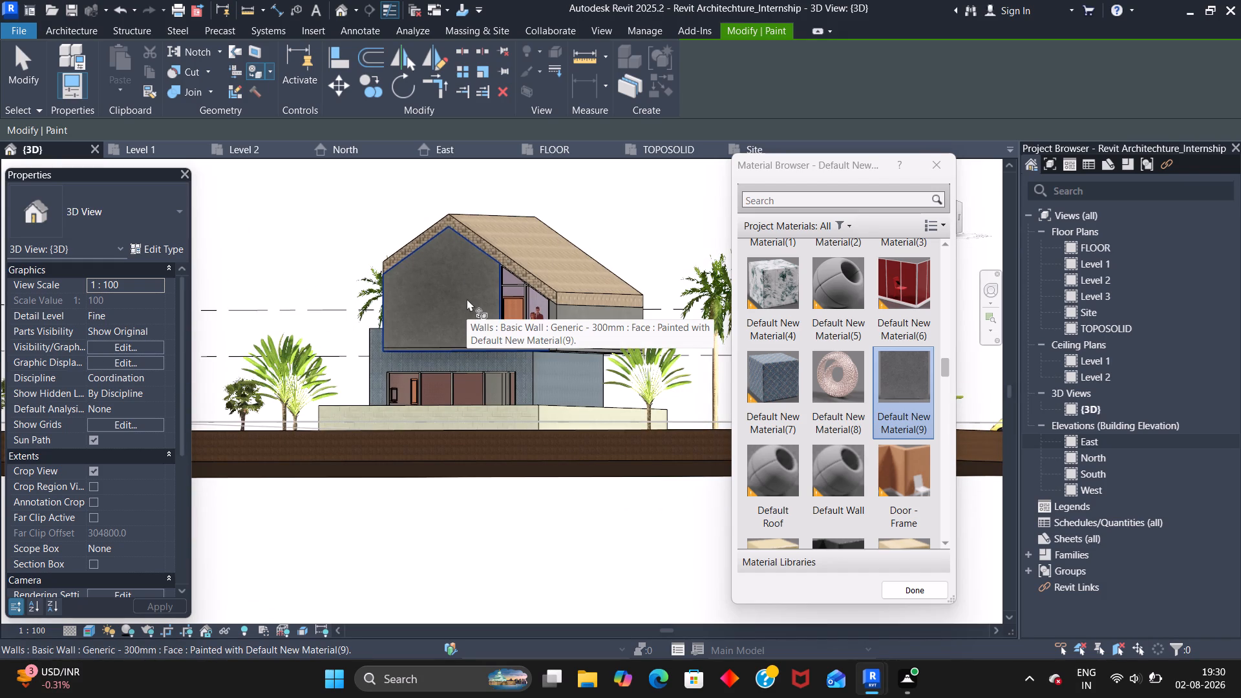
middle_click(467, 298, "shift")
middle_click_drag(443, 278, 449, 311, "shift")
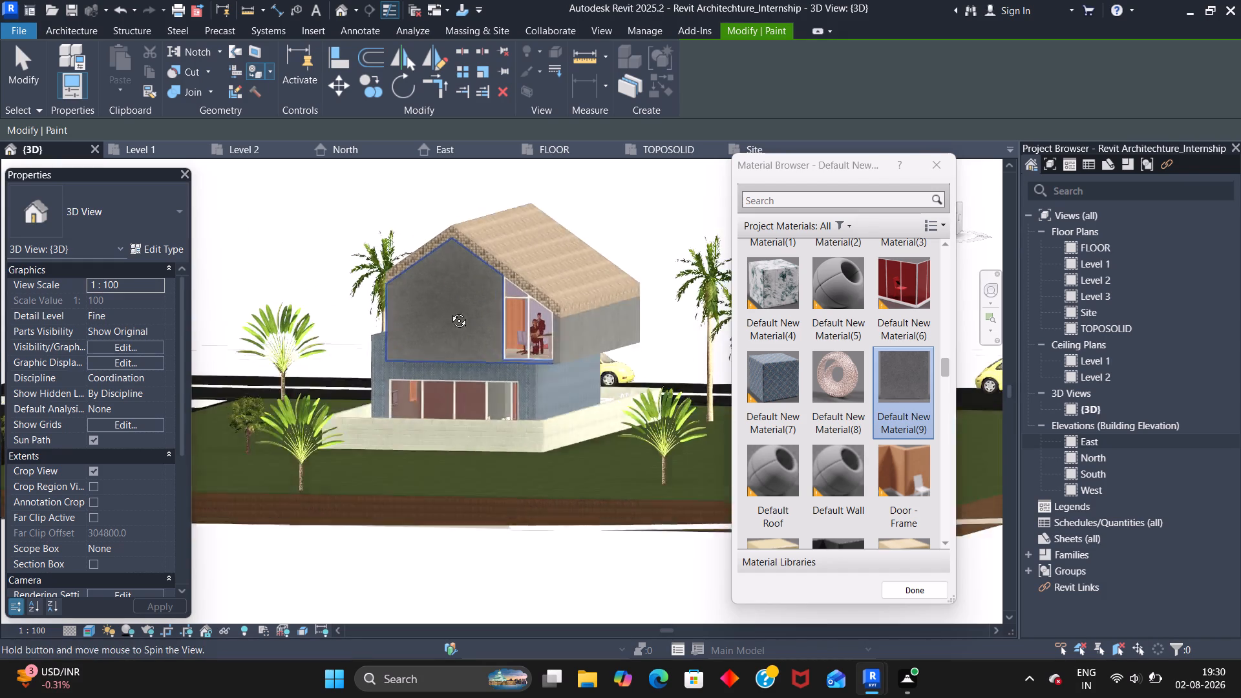
middle_click_drag(449, 311, 458, 332, "shift")
middle_click_drag(626, 317, 599, 320, "shift")
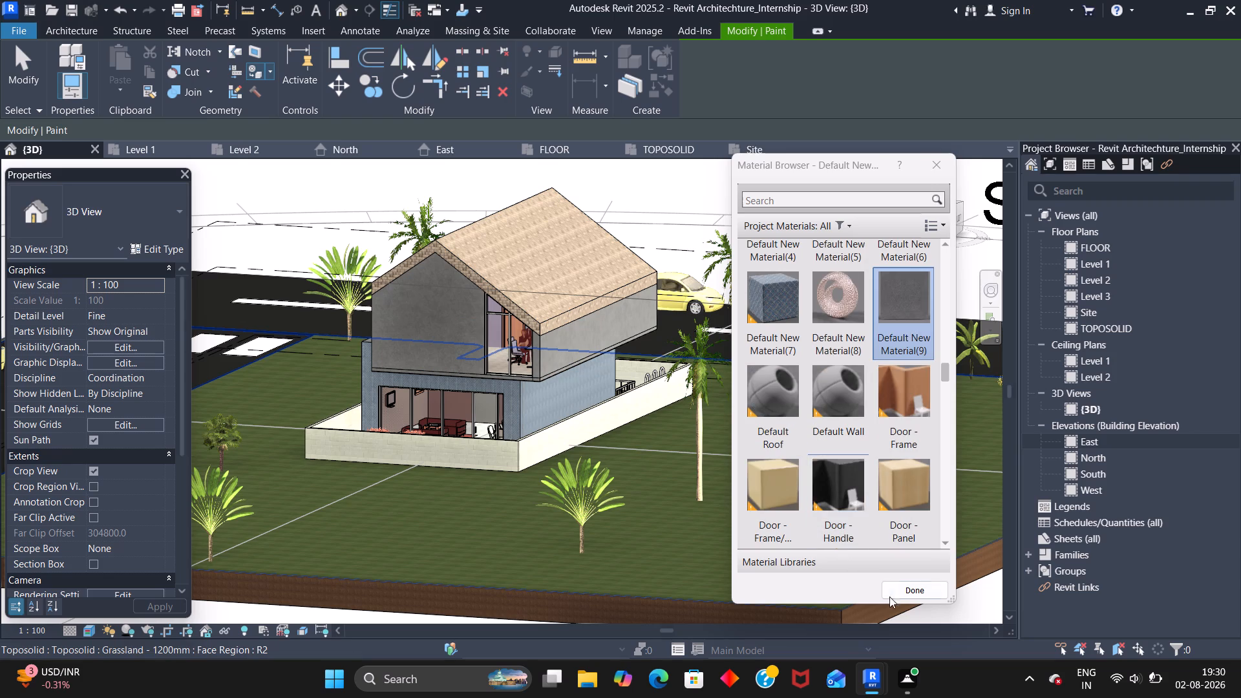
left_click(913, 593)
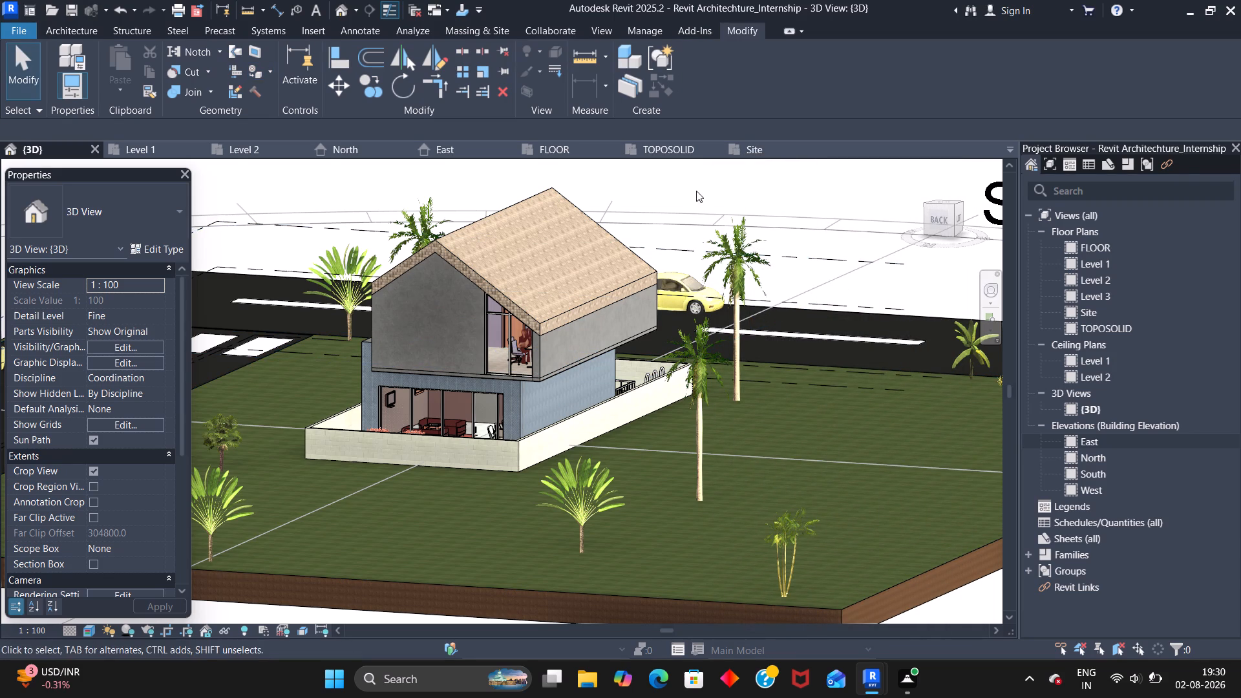
key("Escape")
middle_click_drag(769, 193, 429, 170, "shift")
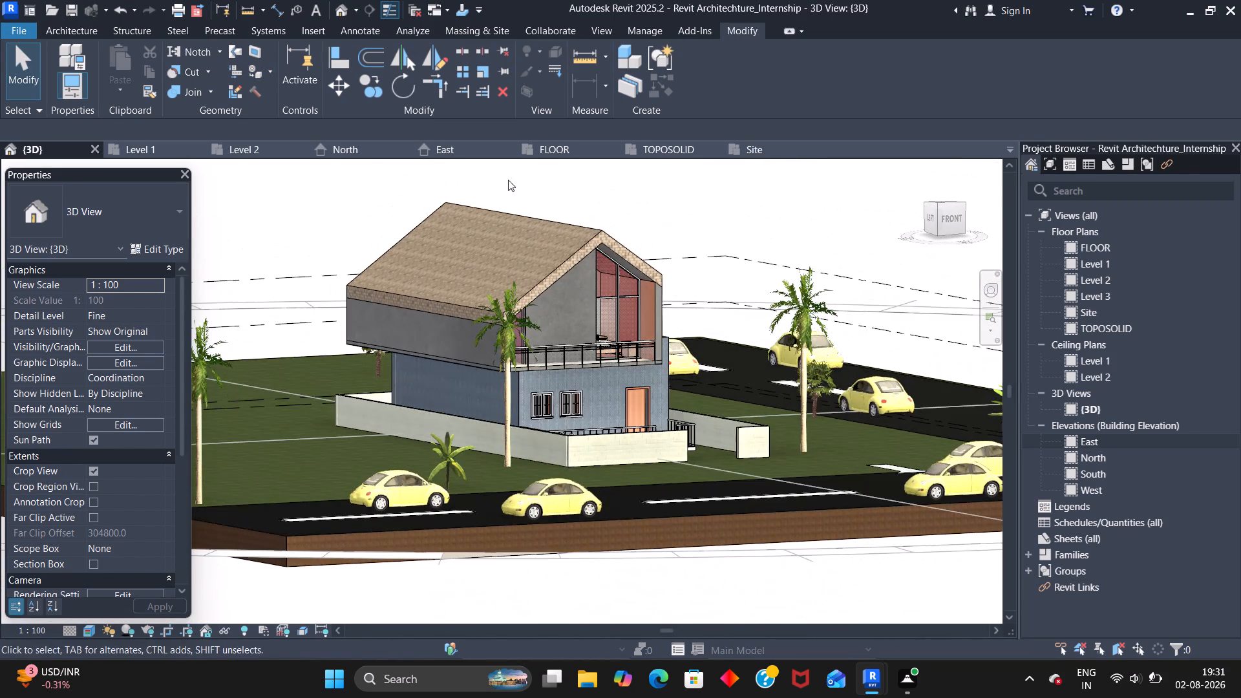
middle_click_drag(779, 206, 708, 201, "shift")
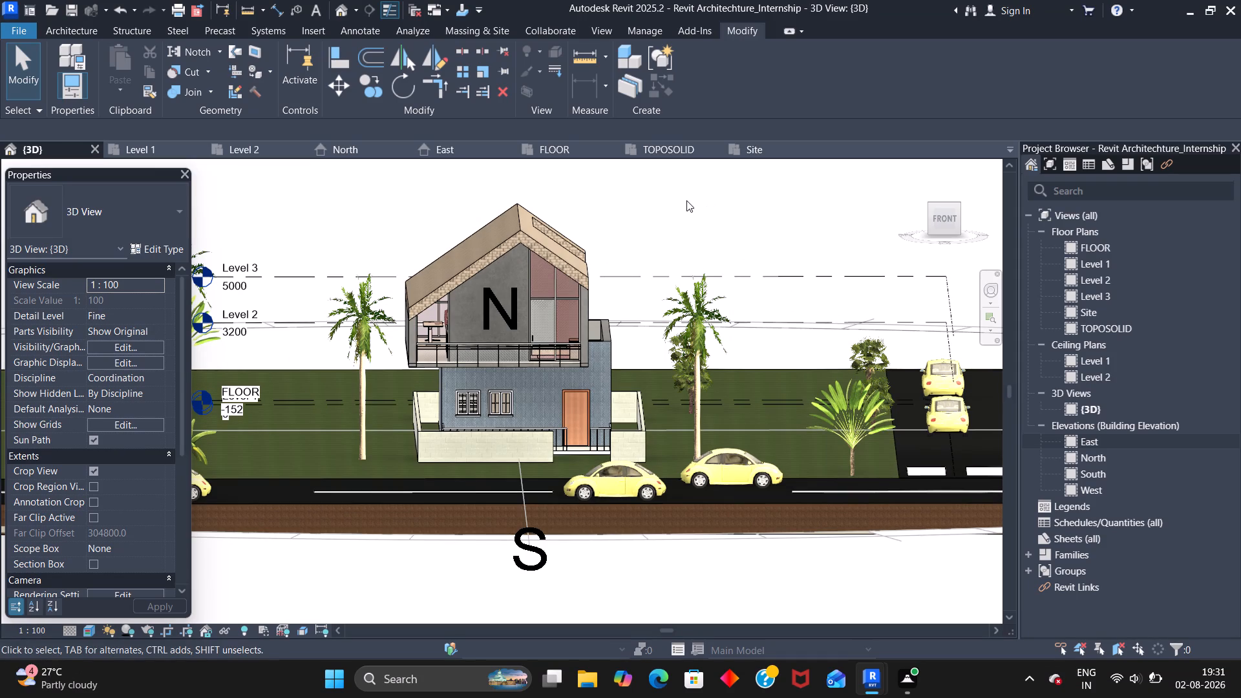
Examine the house's front facade, balcony, side terrace and walled front yard up to the entrance door and porch railing.
middle_click_drag(653, 209, 642, 209, "shift")
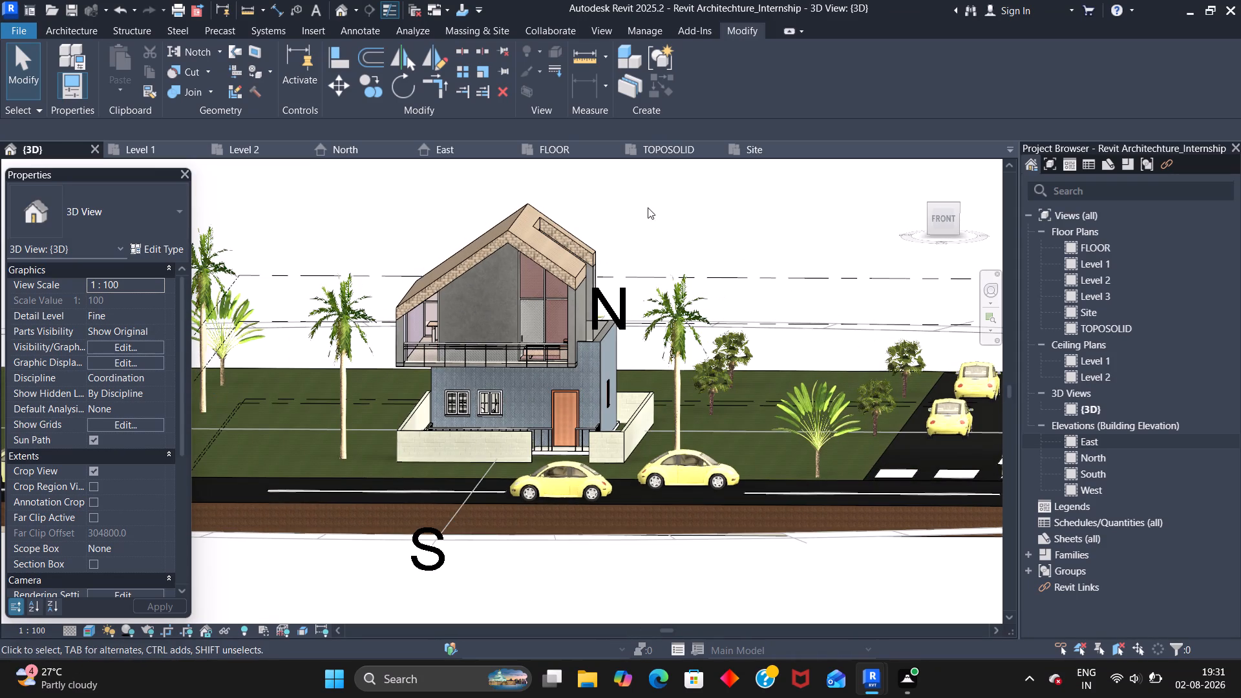
middle_click_drag(656, 209, 693, 209, "shift")
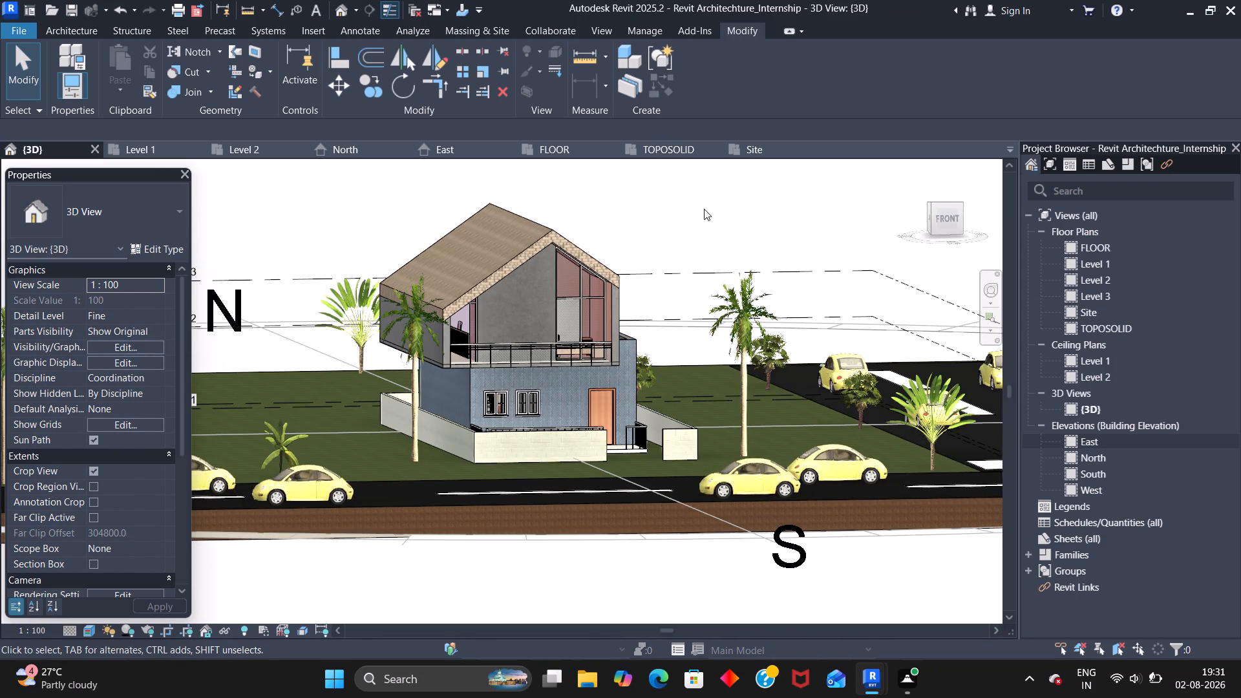
middle_click_drag(705, 209, 685, 203, "shift")
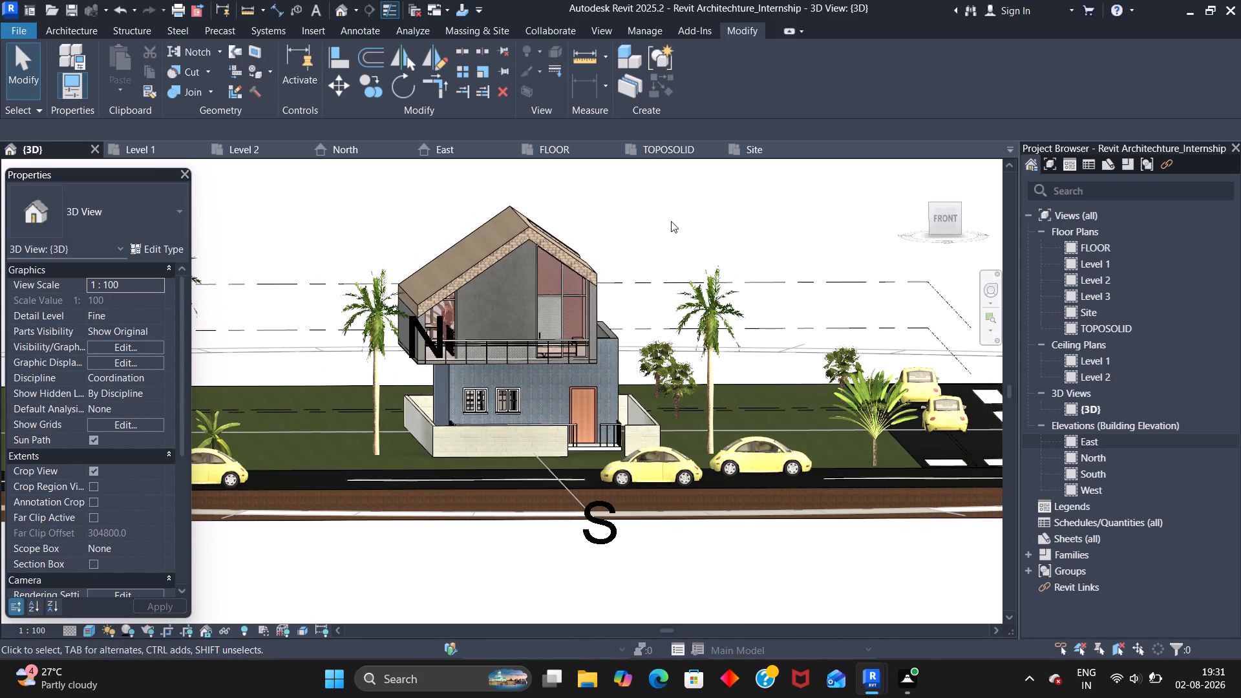
middle_click_drag(684, 205, 666, 202, "shift")
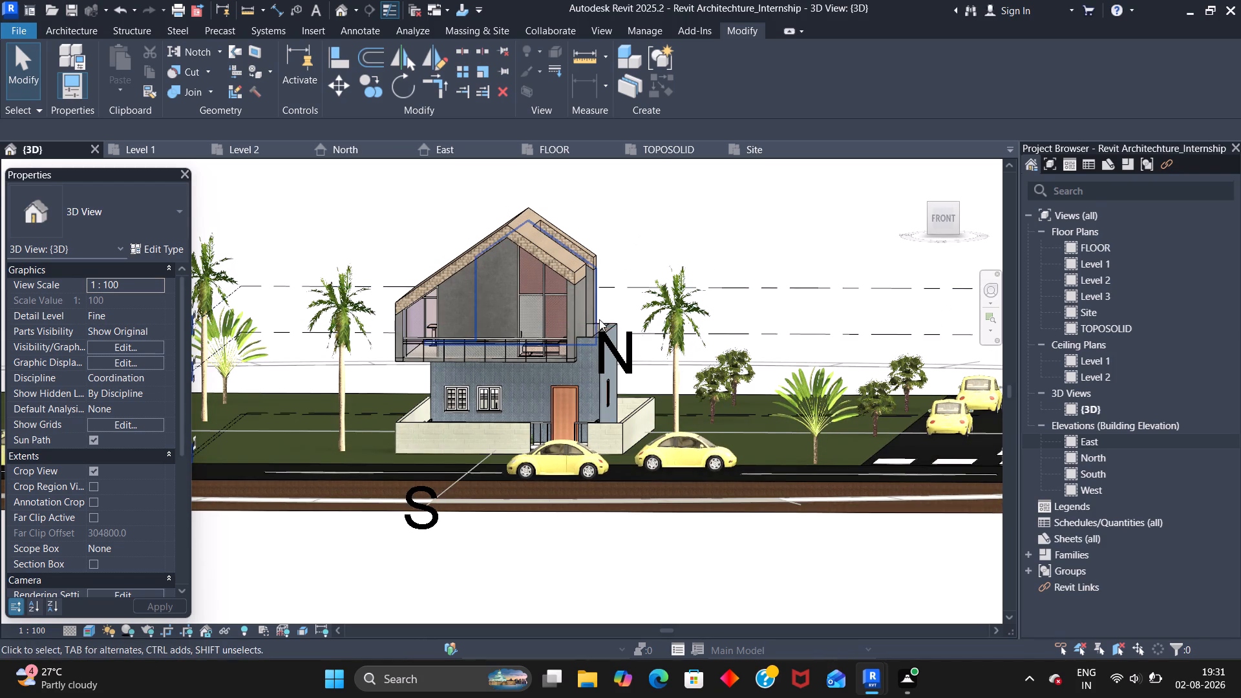
scroll(599, 318, "up", 6)
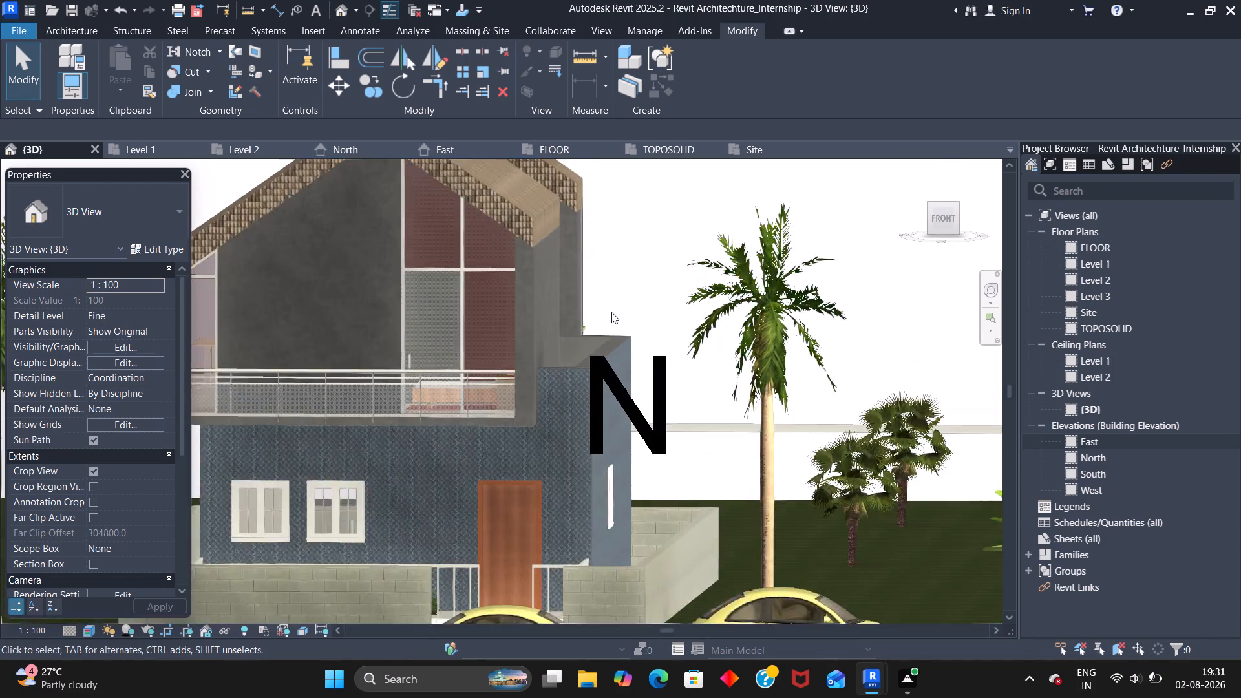
scroll(611, 312, "up", 5)
scroll(579, 325, "down", 4)
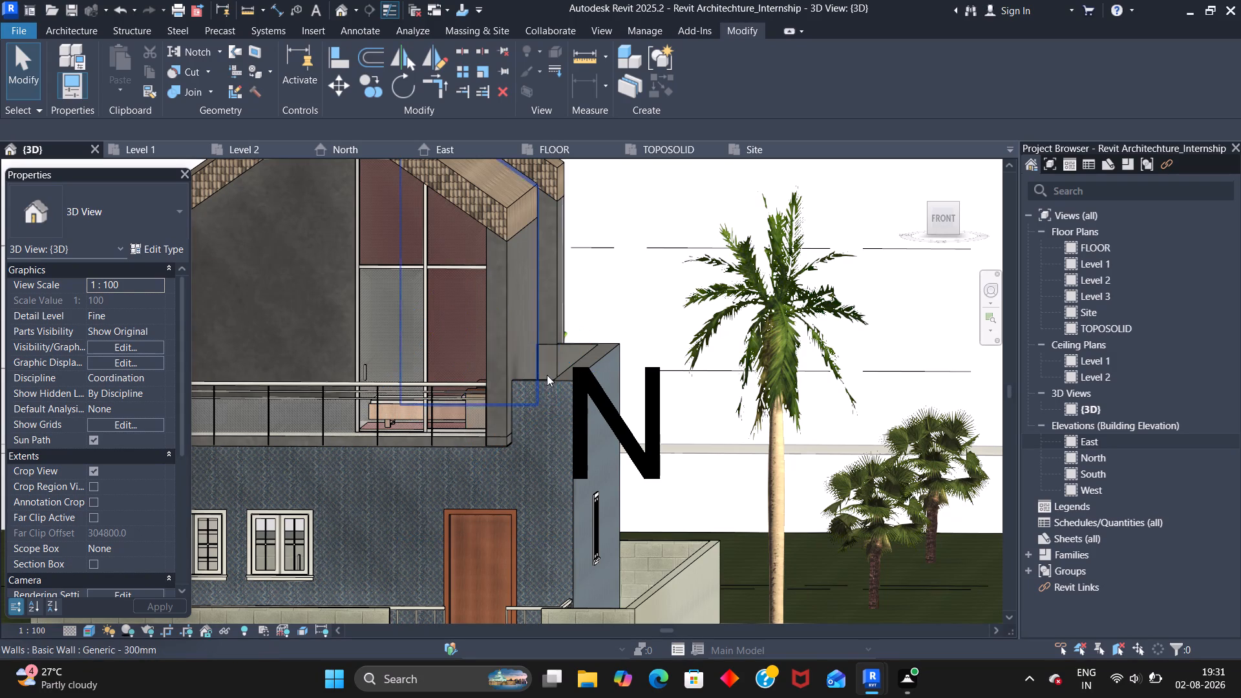
middle_click_drag(629, 269, 652, 378, "shift")
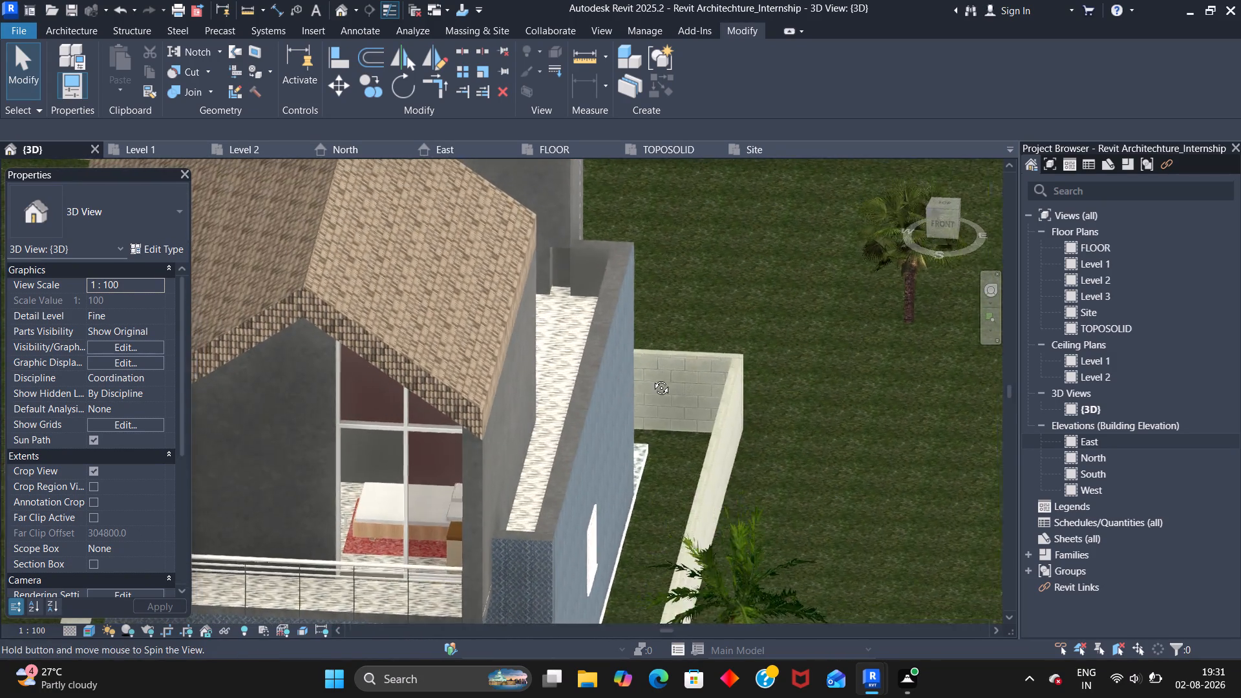
middle_click_drag(652, 378, 662, 355, "shift")
scroll(631, 286, "down", 6)
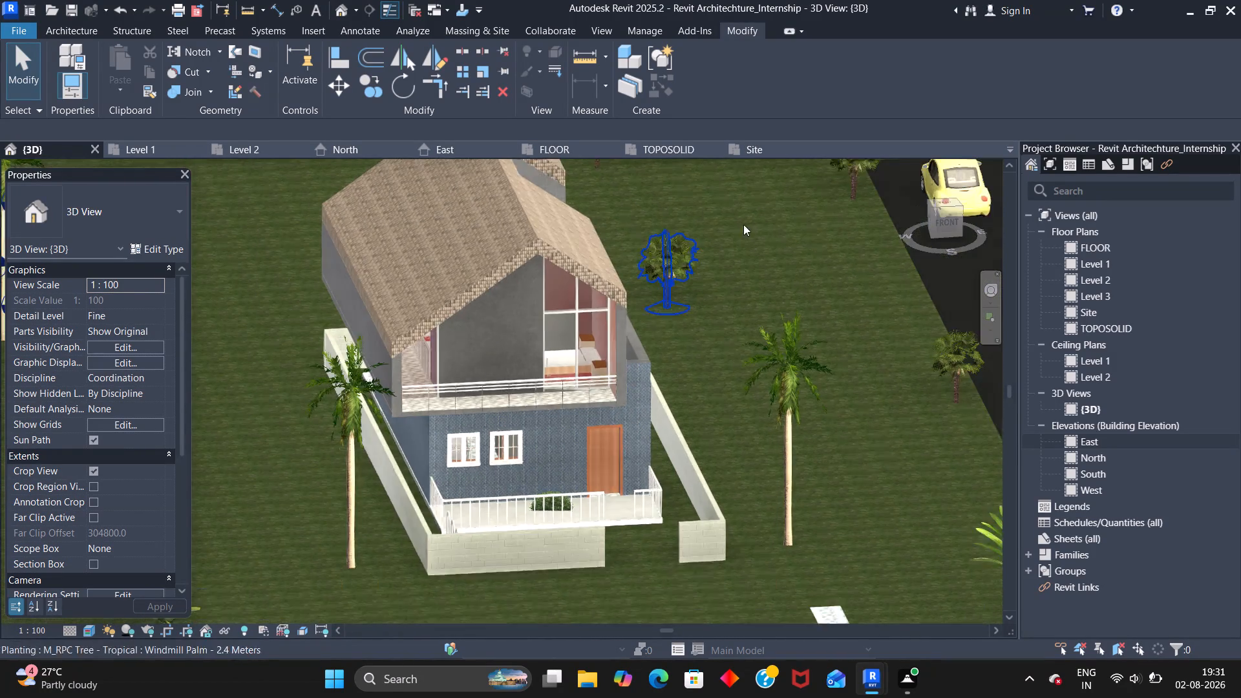
middle_click_drag(781, 268, 752, 253, "shift")
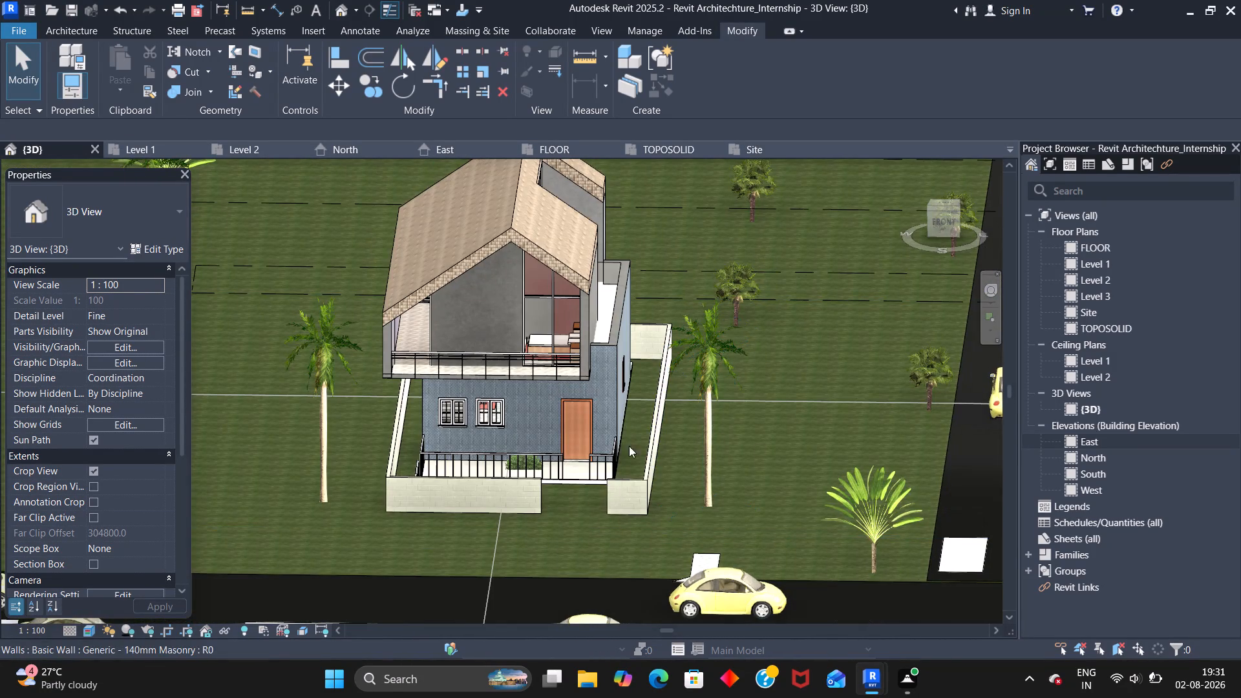
middle_click_drag(563, 489, 595, 382)
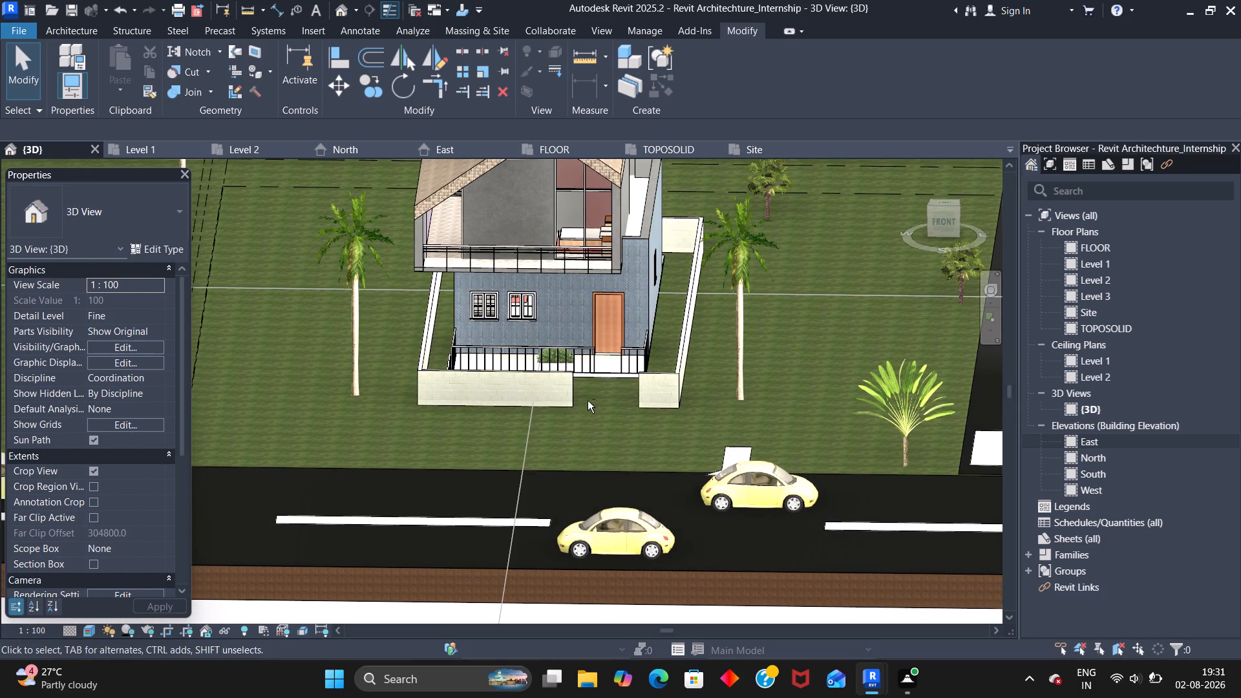
middle_click_drag(588, 399, 600, 370, "shift")
scroll(623, 364, "up", 1, "shift")
middle_click_drag(623, 364, 626, 343, "shift")
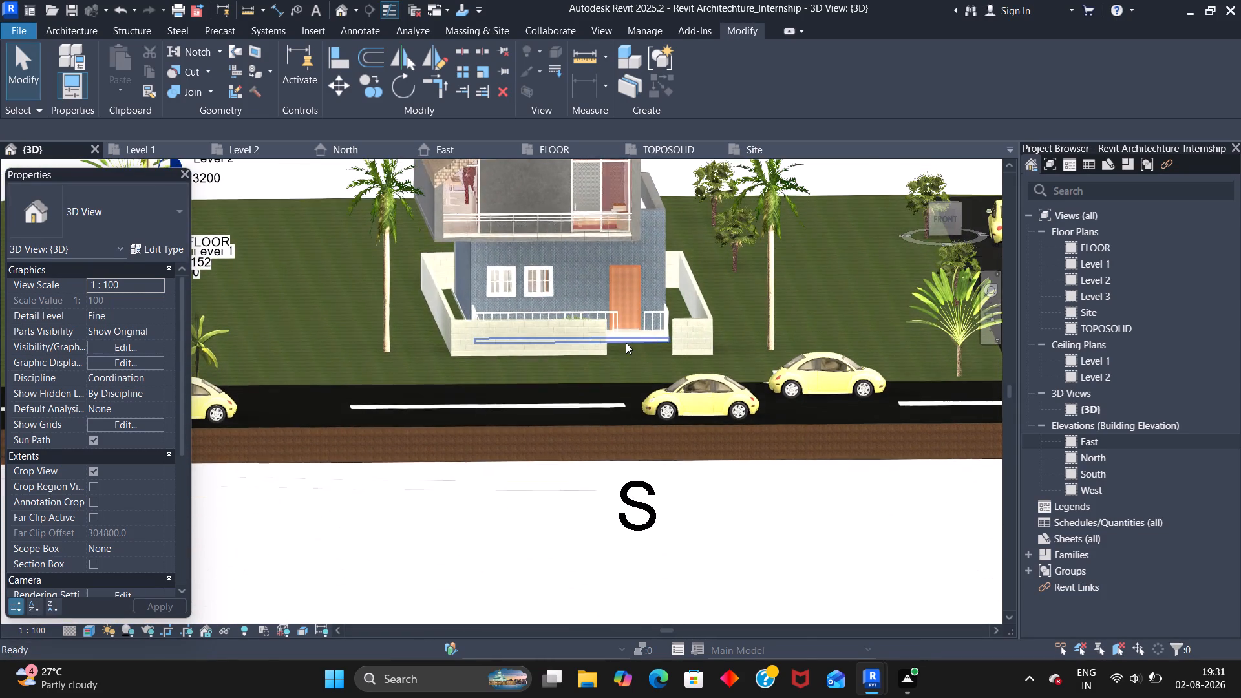
scroll(626, 341, "up", 1)
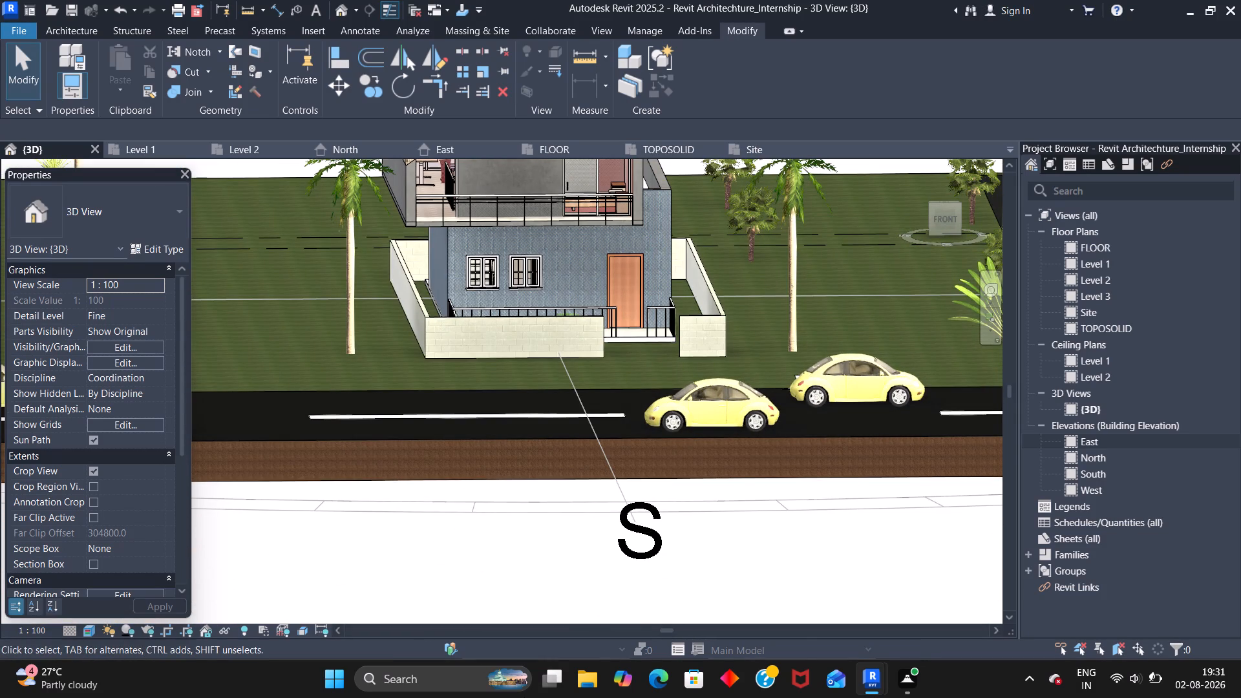
middle_click_drag(657, 350, 639, 345, "shift")
scroll(596, 330, "up", 10)
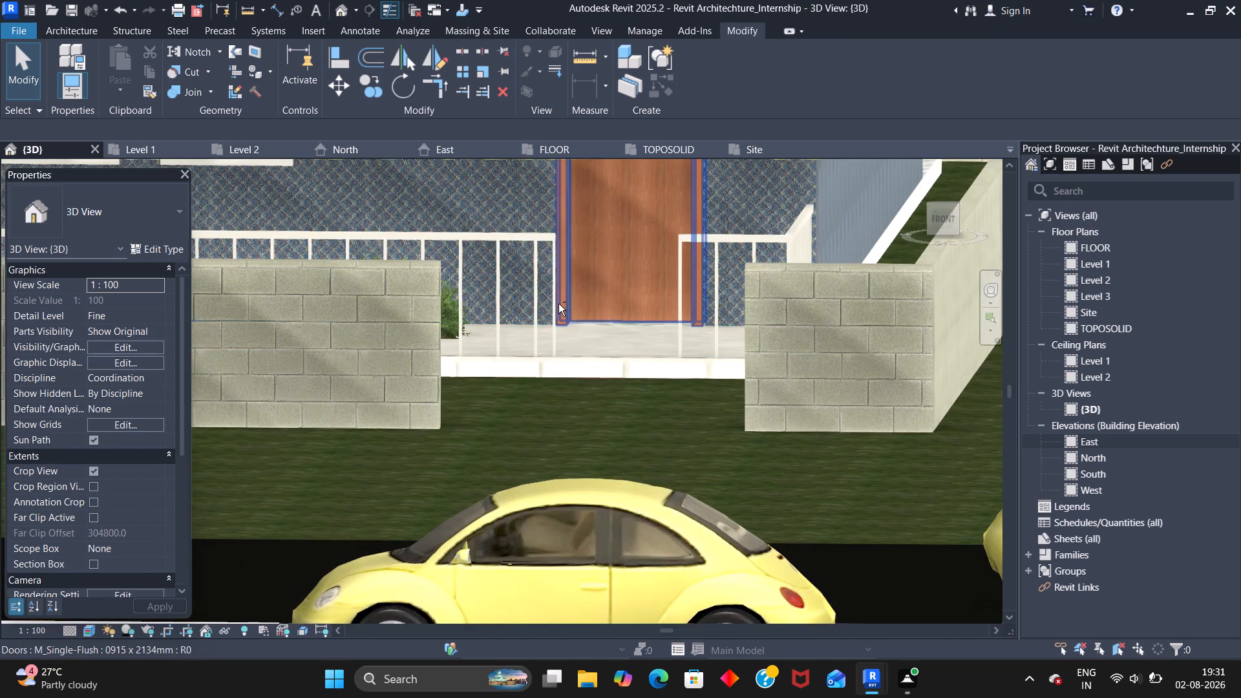
middle_click_drag(558, 302, 575, 373, "shift")
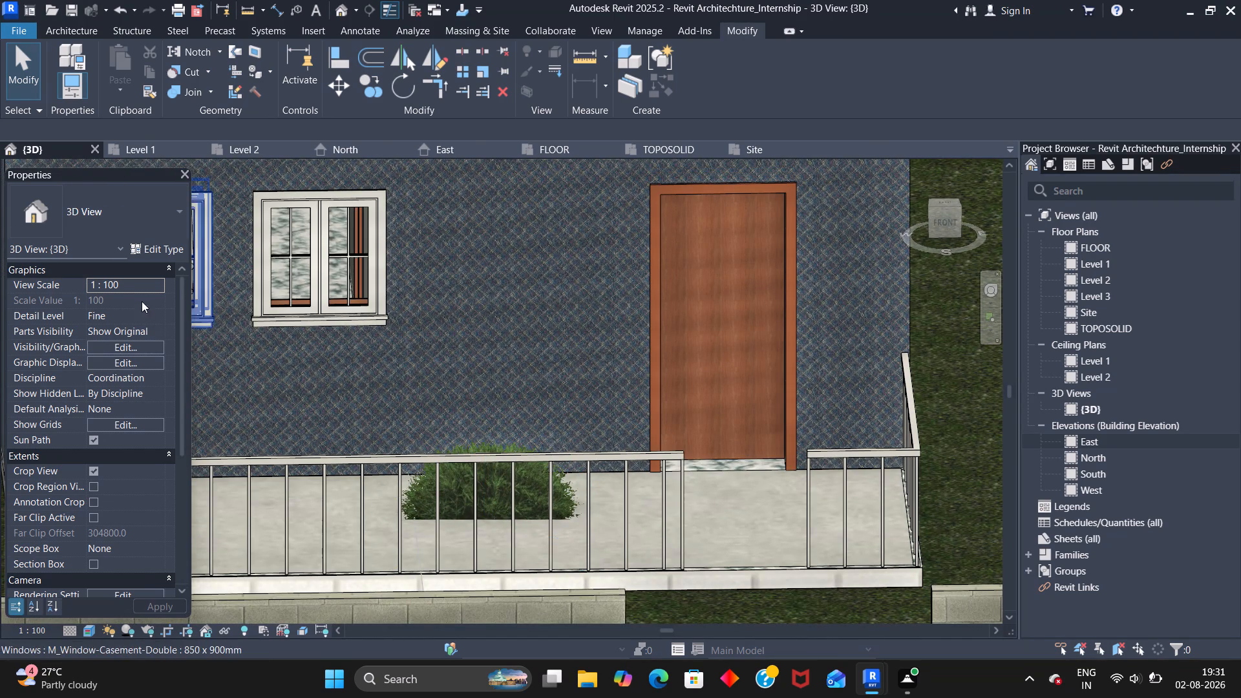
Place one M_RPC Tree - Deciduous, Blue Berry Elder - 4.5 Meters, in the Level 1 plan, inside the front yard between porch and boundary wall.
left_click(84, 26)
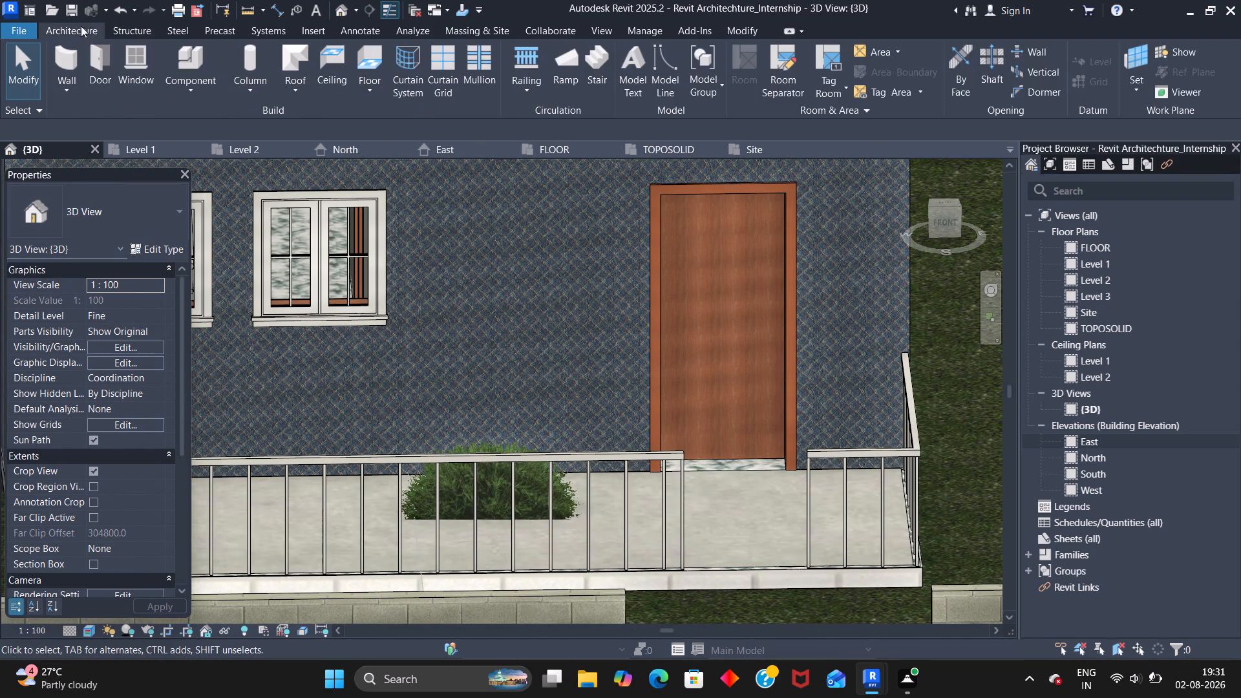
left_click(186, 64)
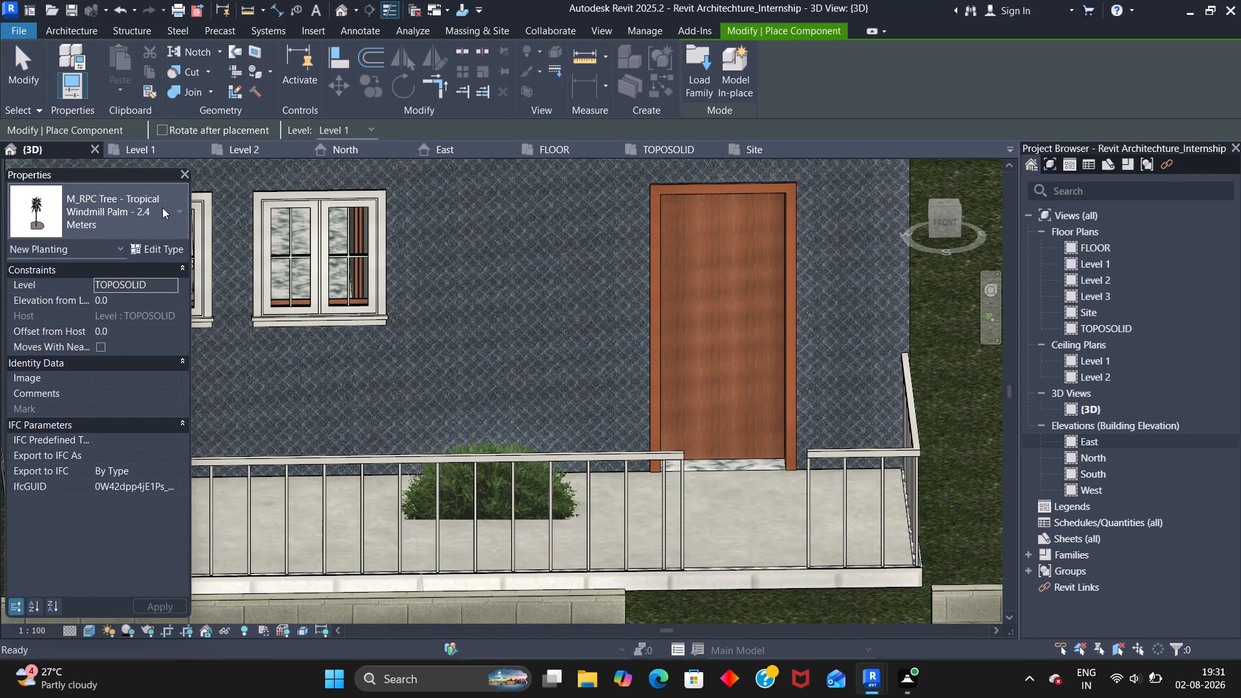
left_click(175, 206)
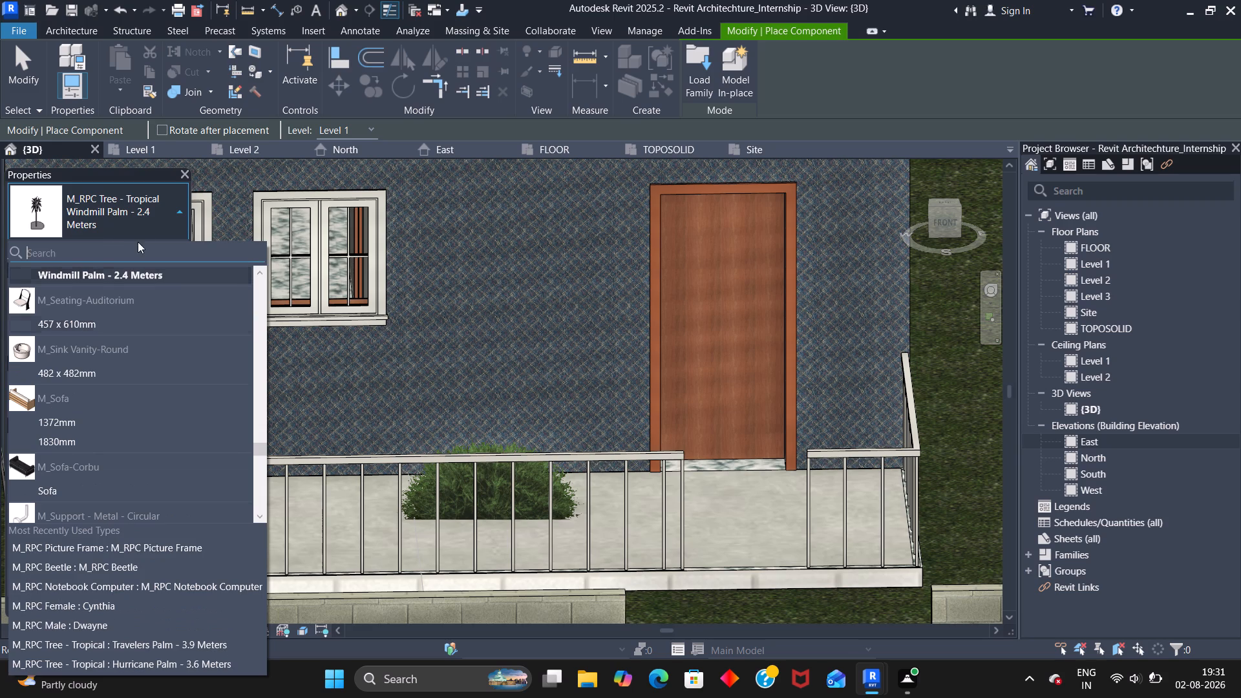
scroll(91, 343, "down", 6)
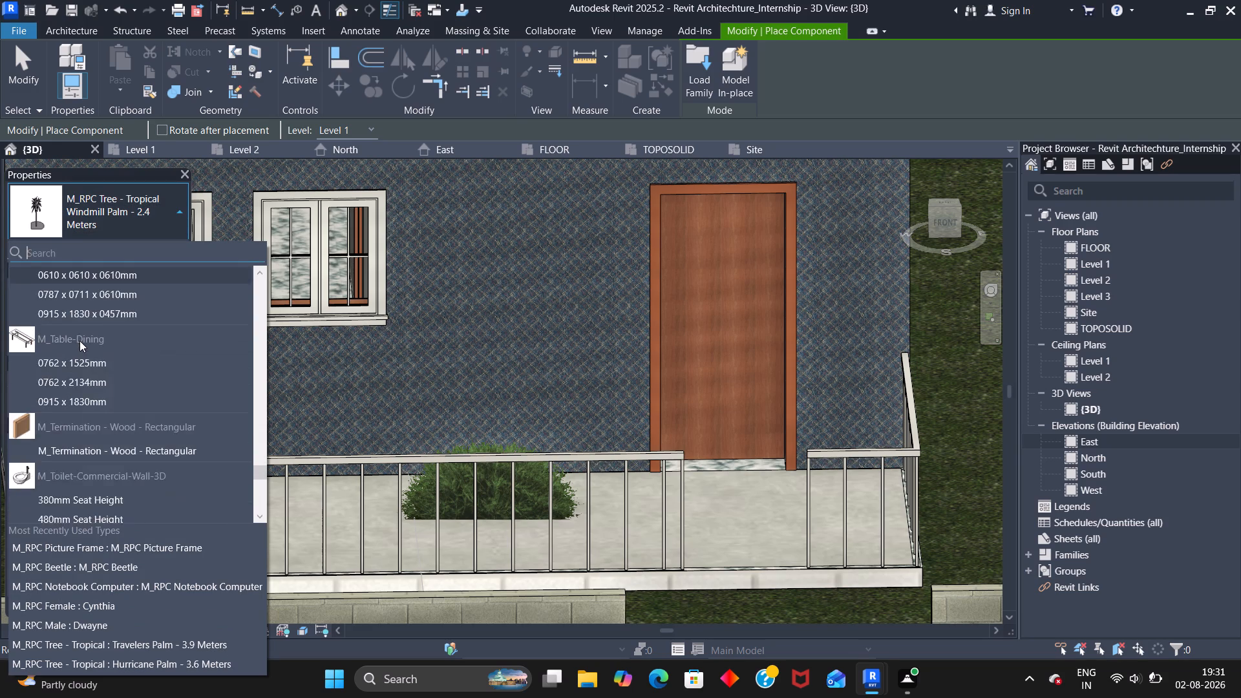
scroll(80, 341, "down", 10)
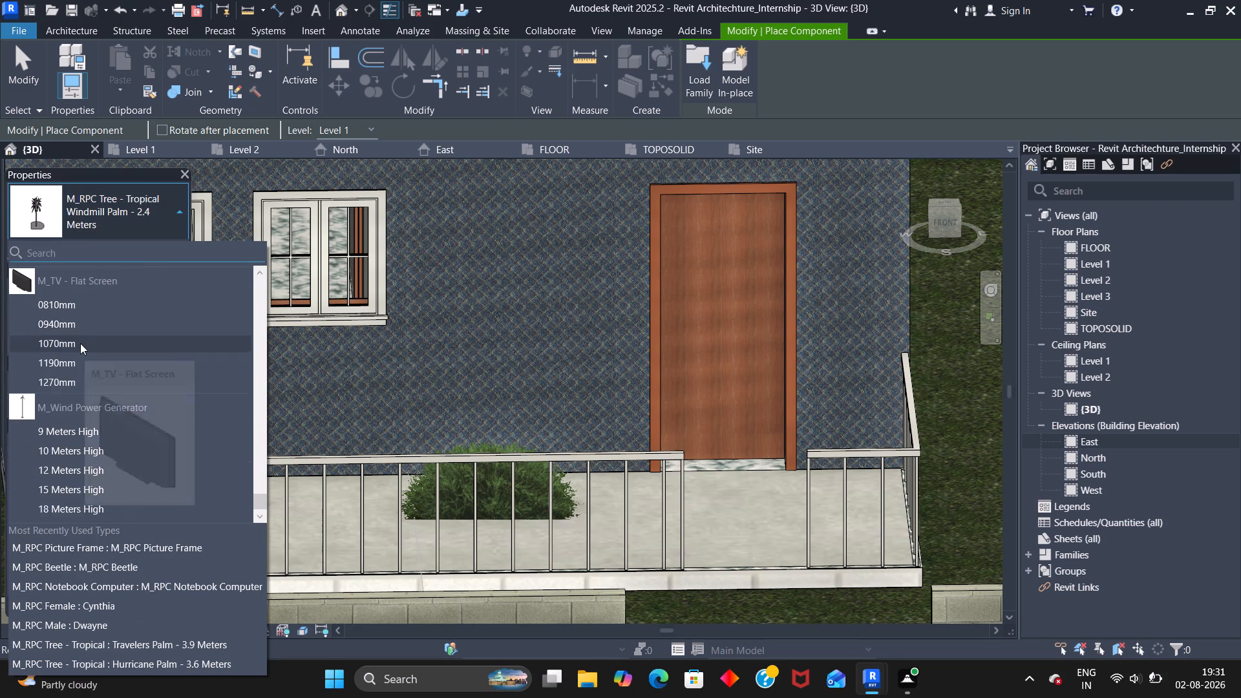
scroll(80, 344, "down", 11)
scroll(52, 427, "up", 7)
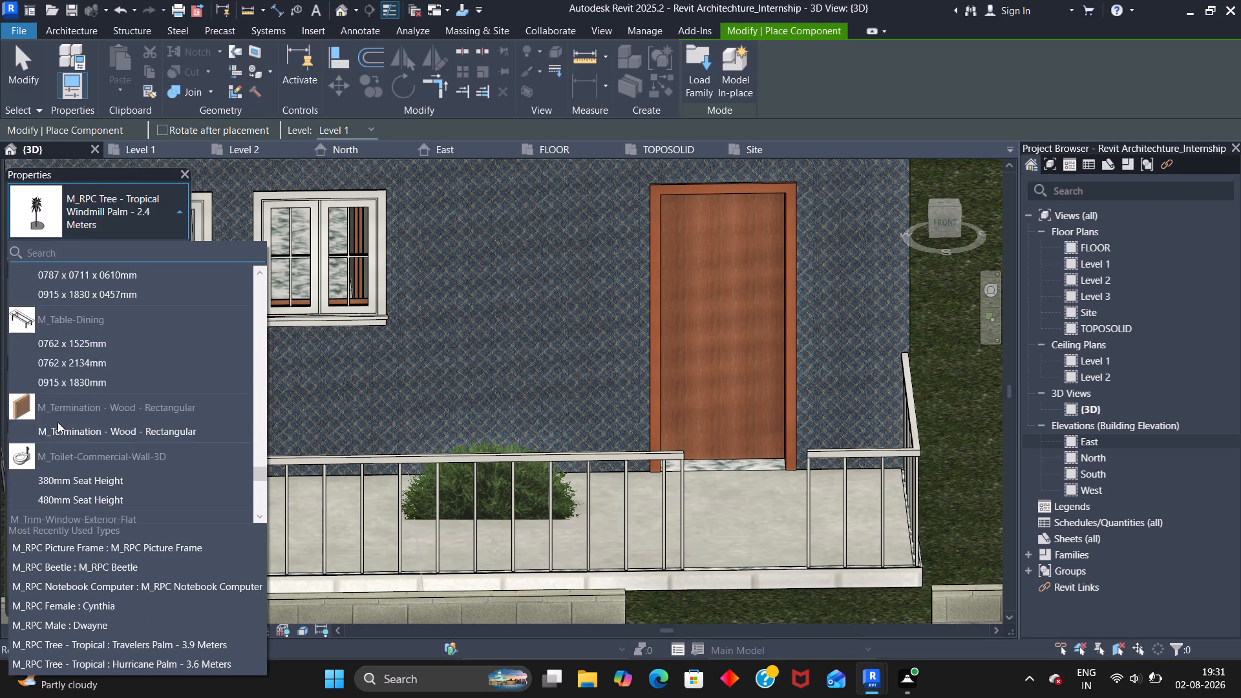
scroll(58, 422, "up", 8)
scroll(75, 370, "up", 2)
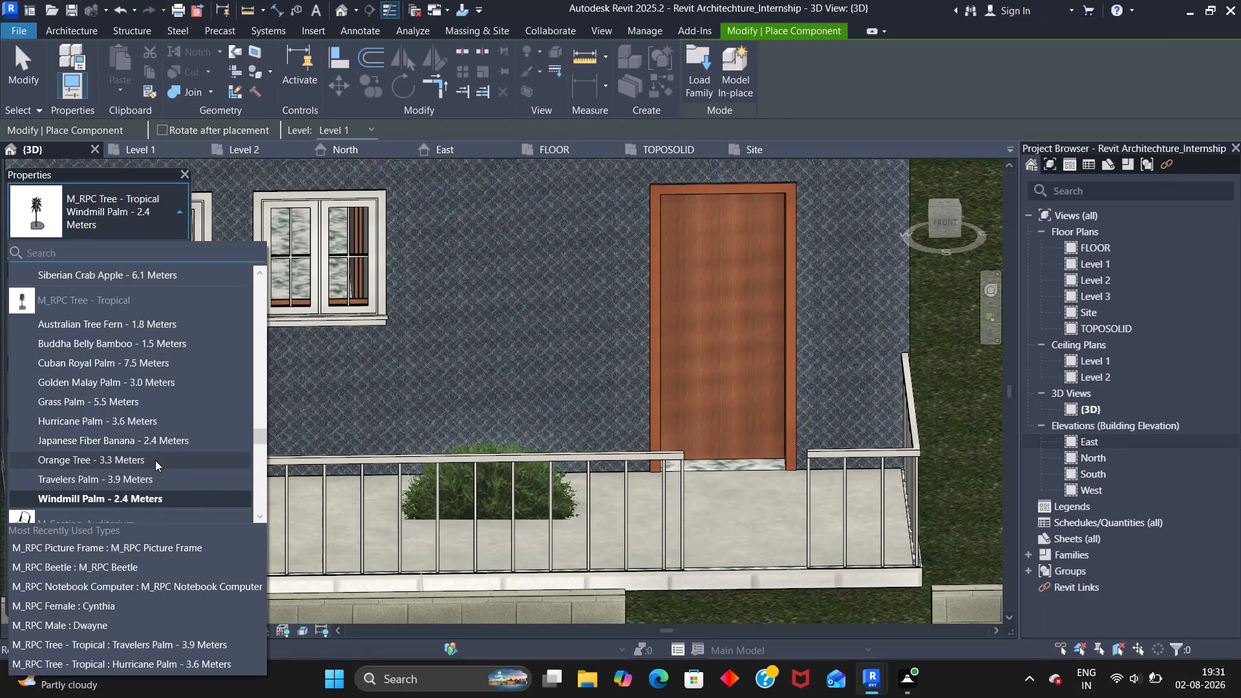
scroll(164, 348, "up", 2)
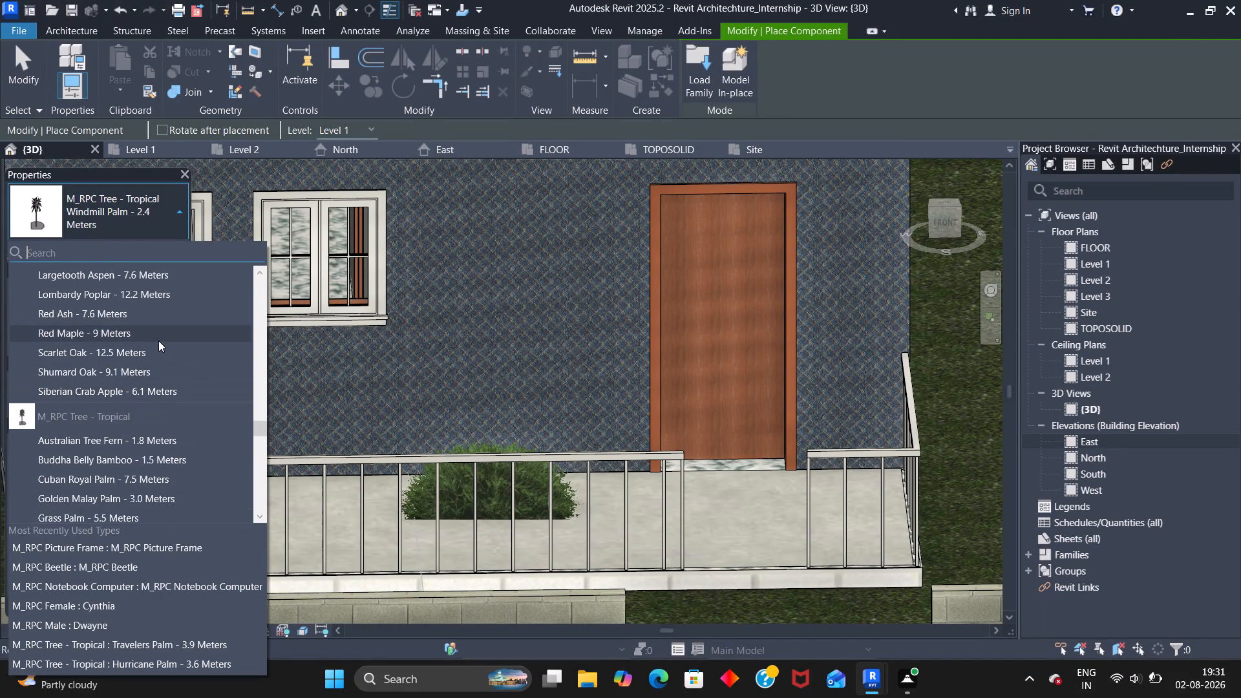
scroll(95, 302, "up", 4)
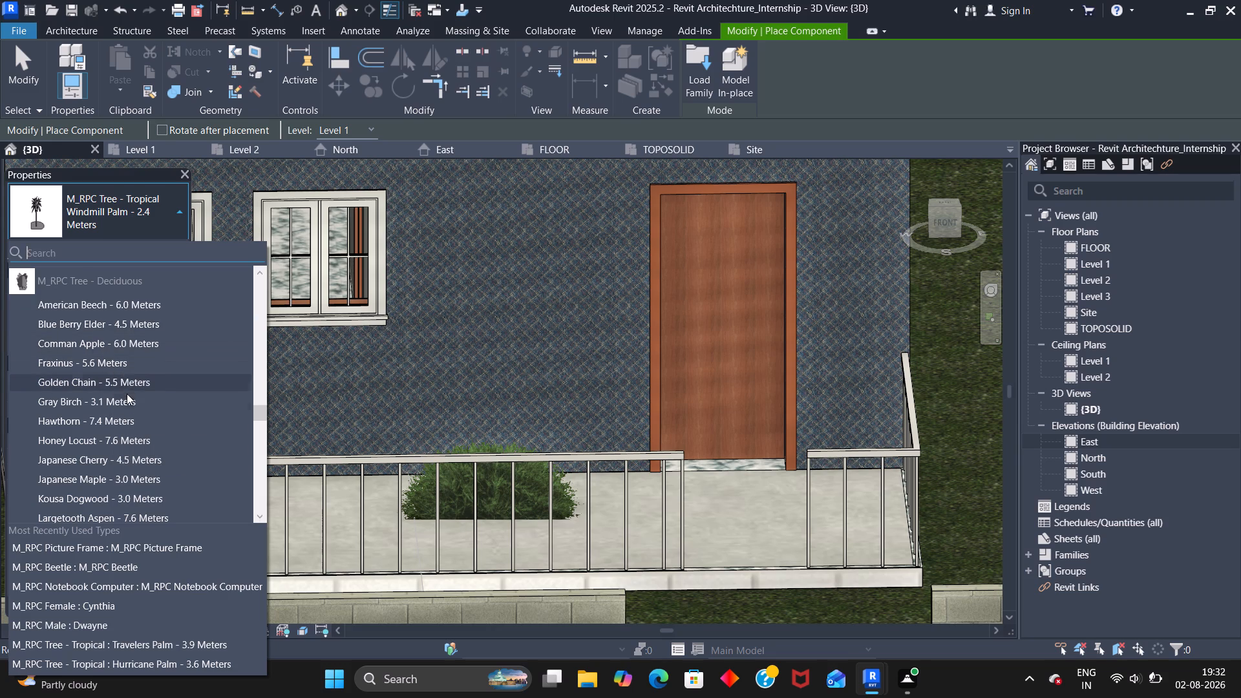
scroll(127, 396, "down", 1)
scroll(119, 454, "down", 1)
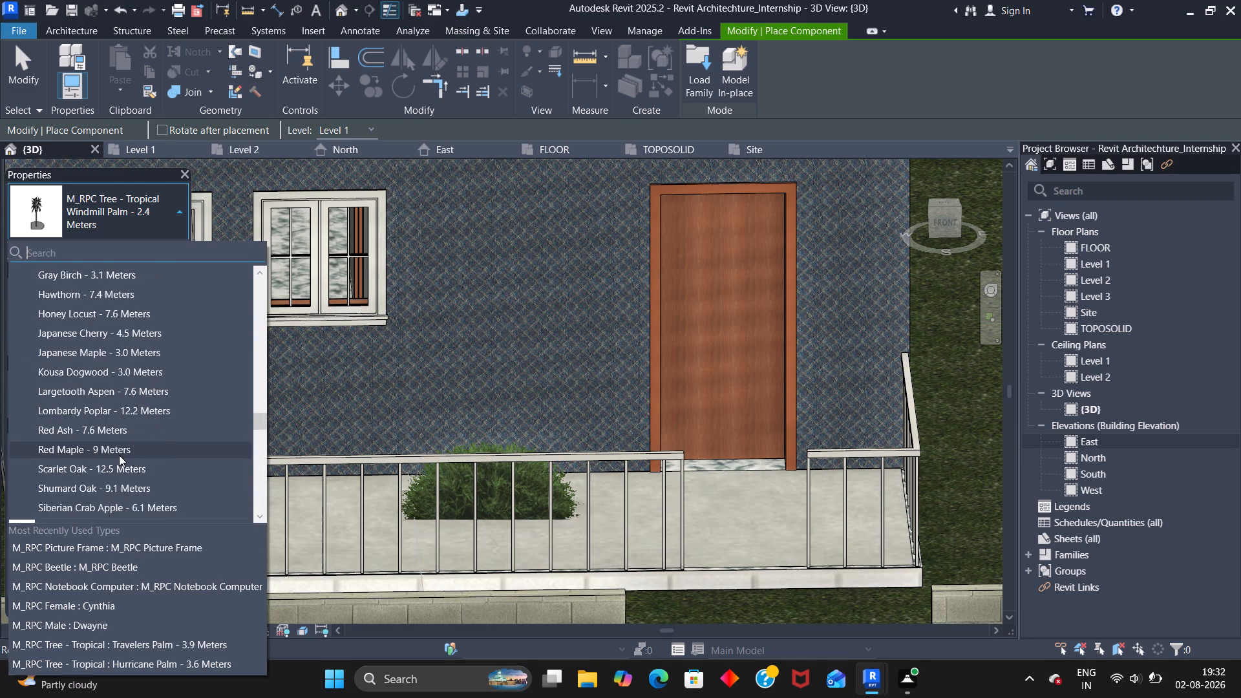
scroll(119, 455, "down", 1)
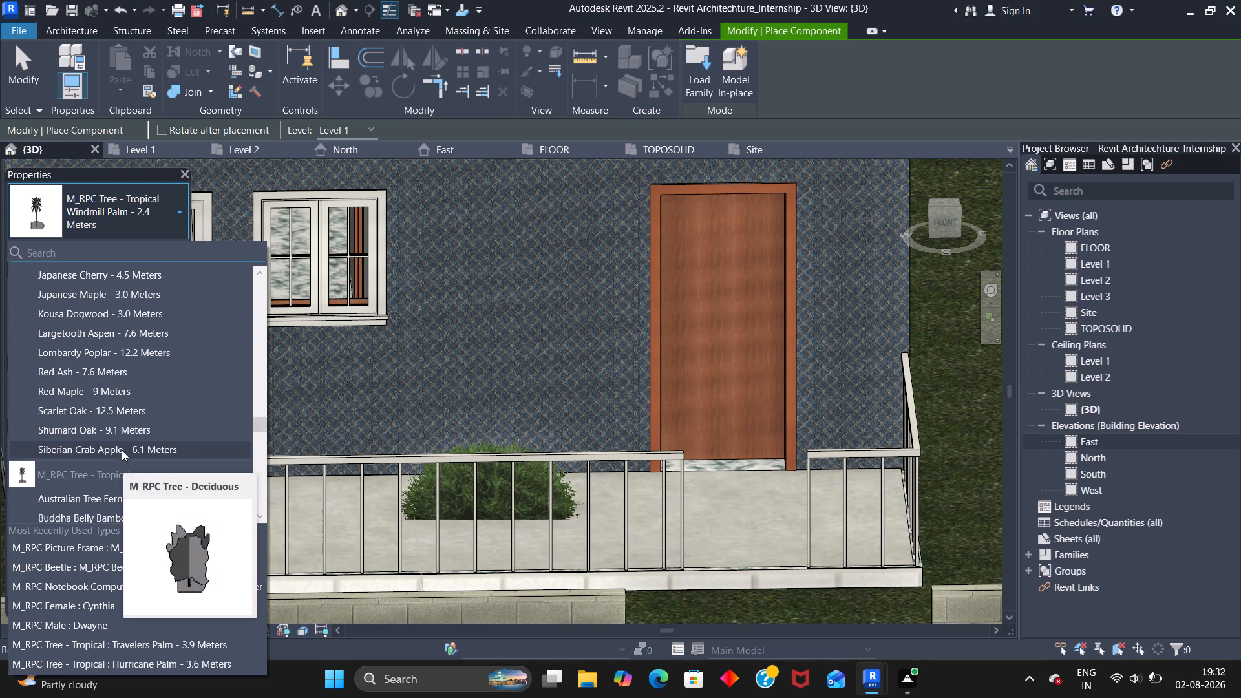
scroll(122, 447, "up", 2)
scroll(137, 372, "up", 1)
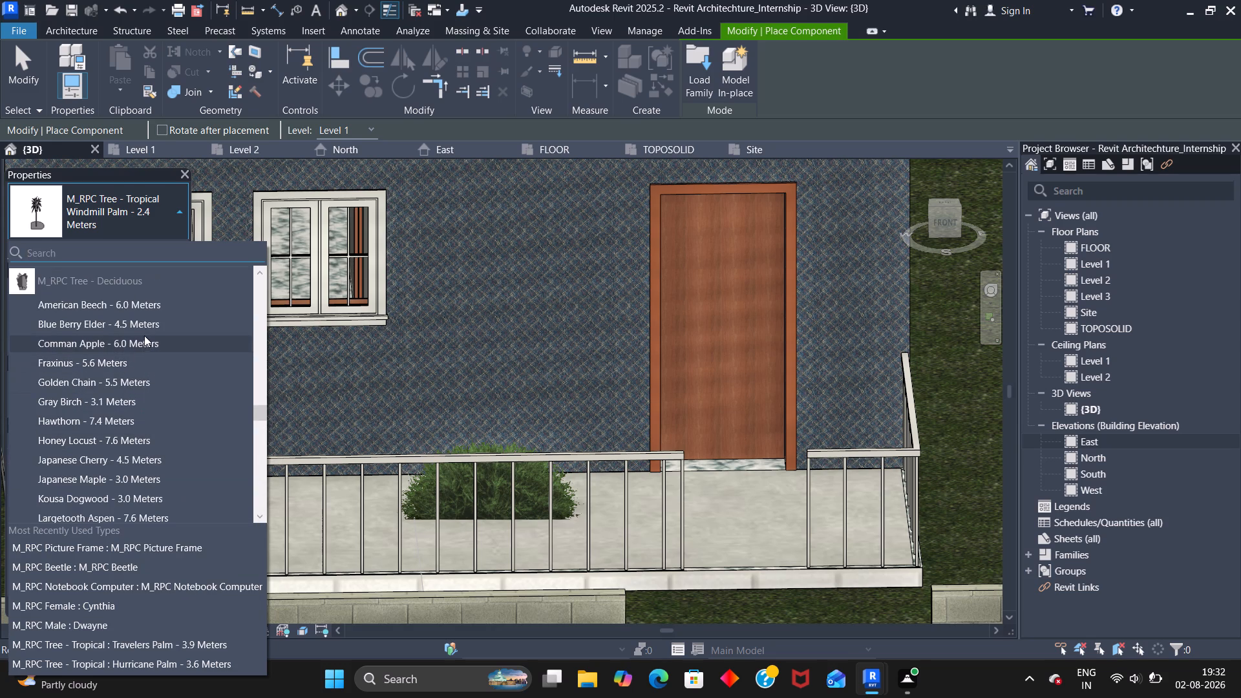
left_click(148, 328)
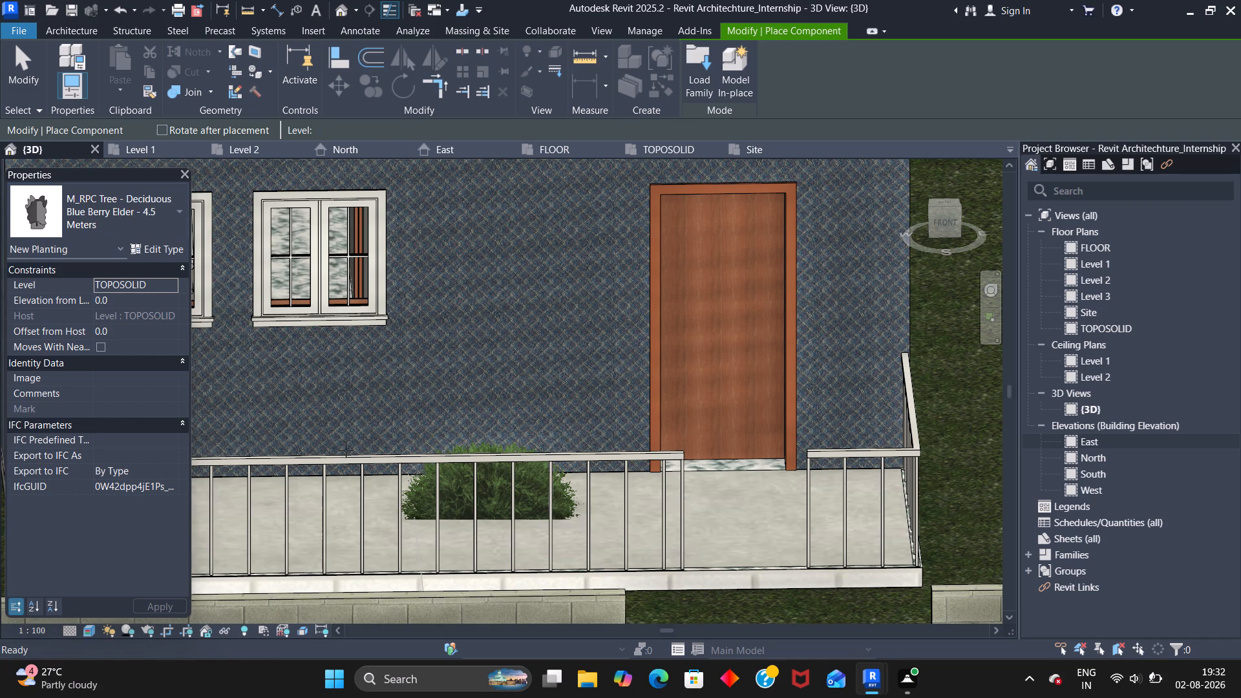
left_click(167, 154)
scroll(403, 438, "down", 3)
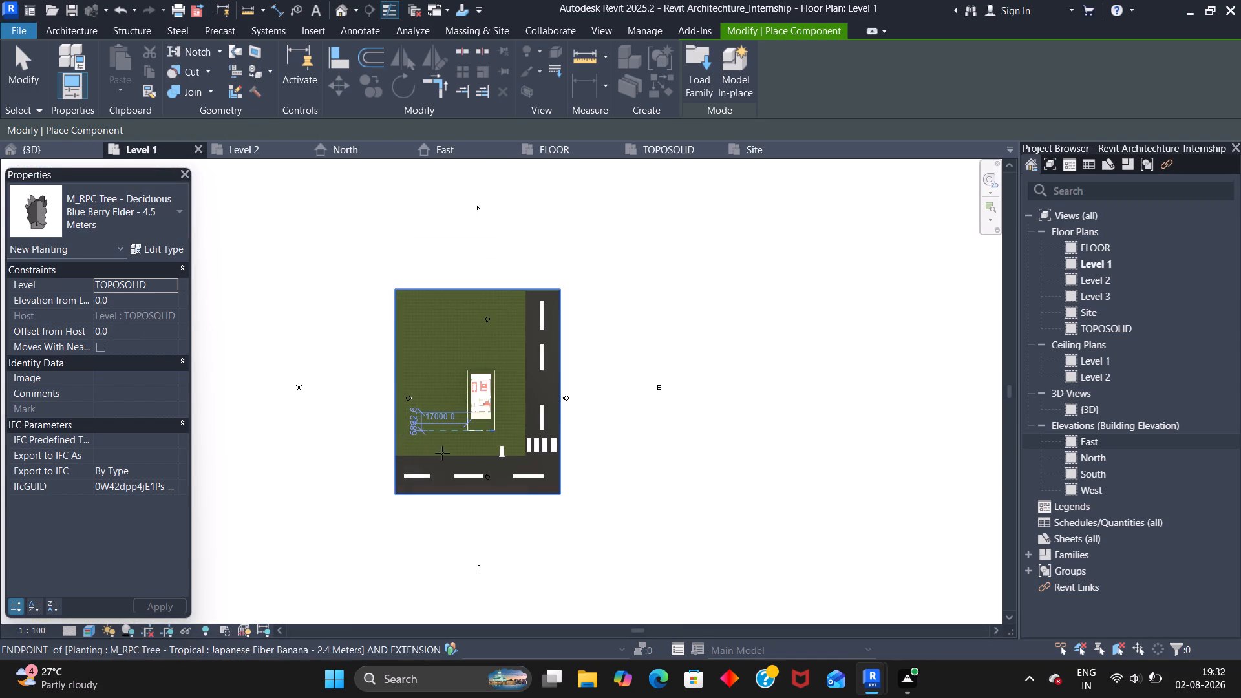
middle_click_drag(446, 455, 456, 403)
scroll(454, 373, "up", 11)
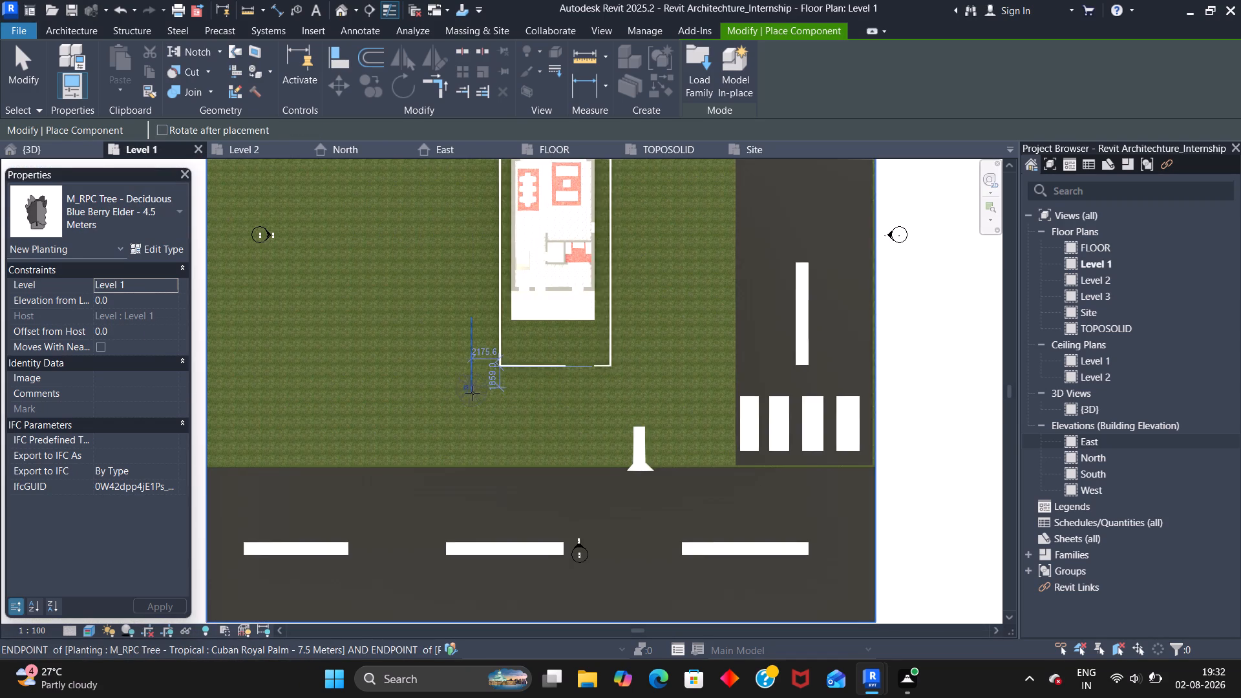
scroll(477, 389, "up", 4)
scroll(477, 389, "down", 3)
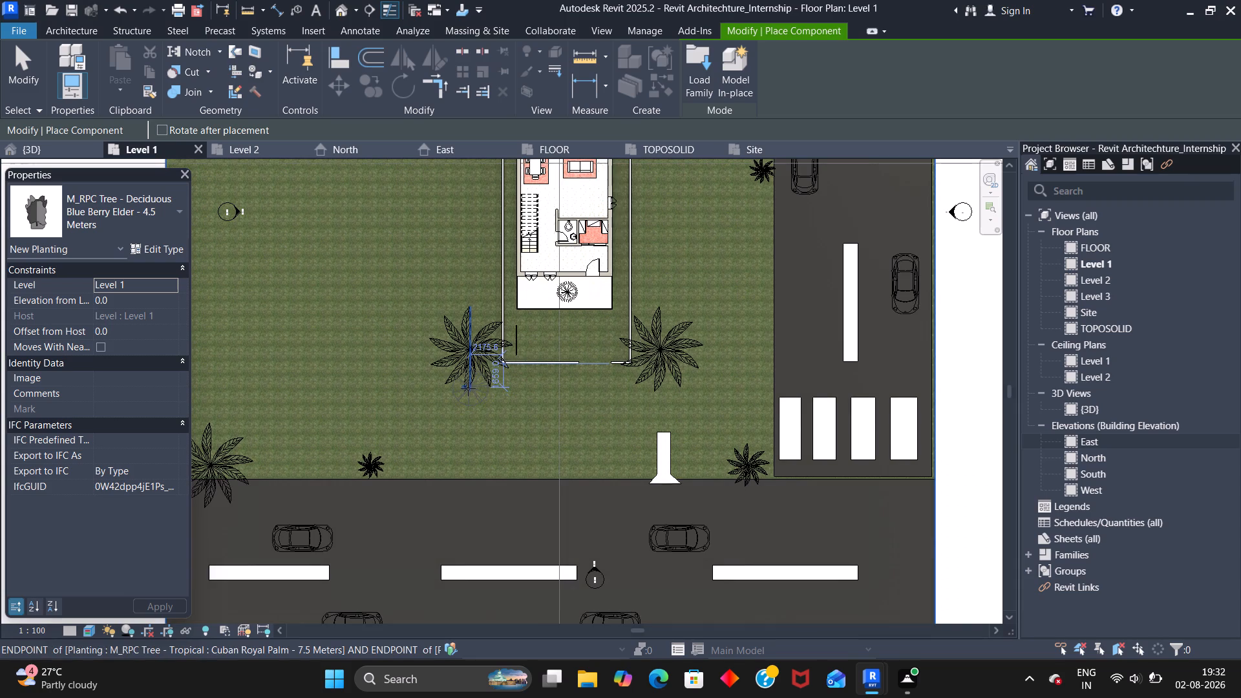
scroll(492, 403, "up", 5)
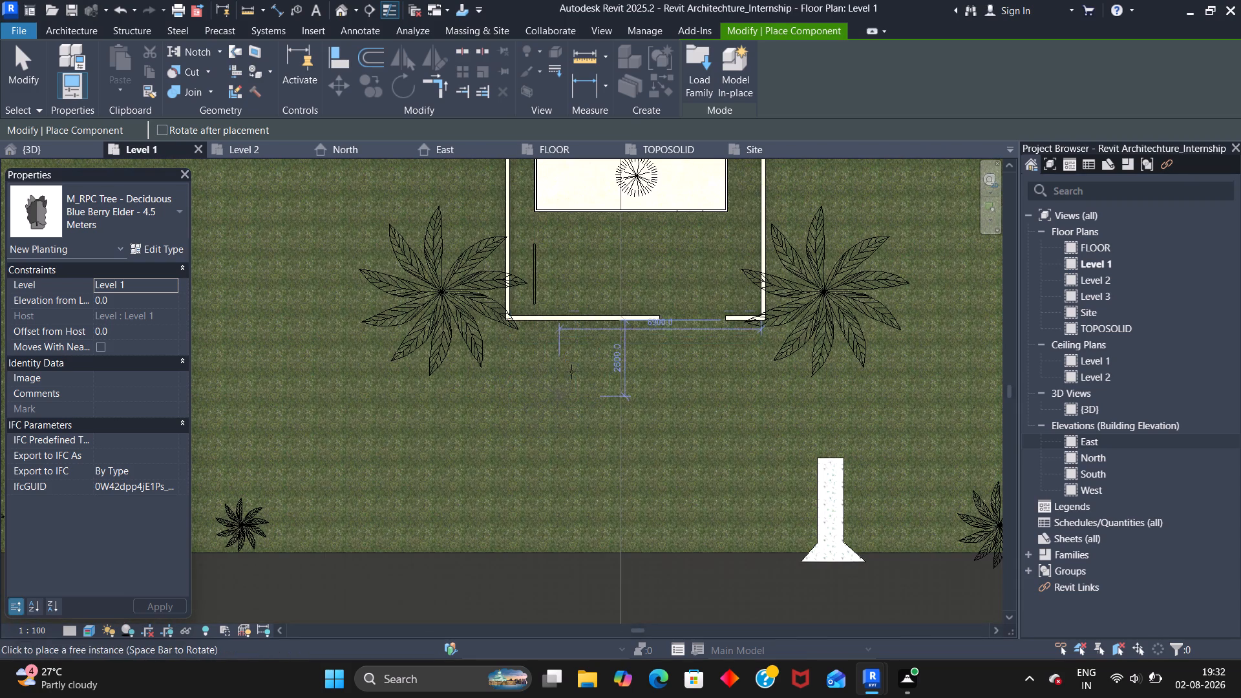
scroll(588, 303, "up", 8)
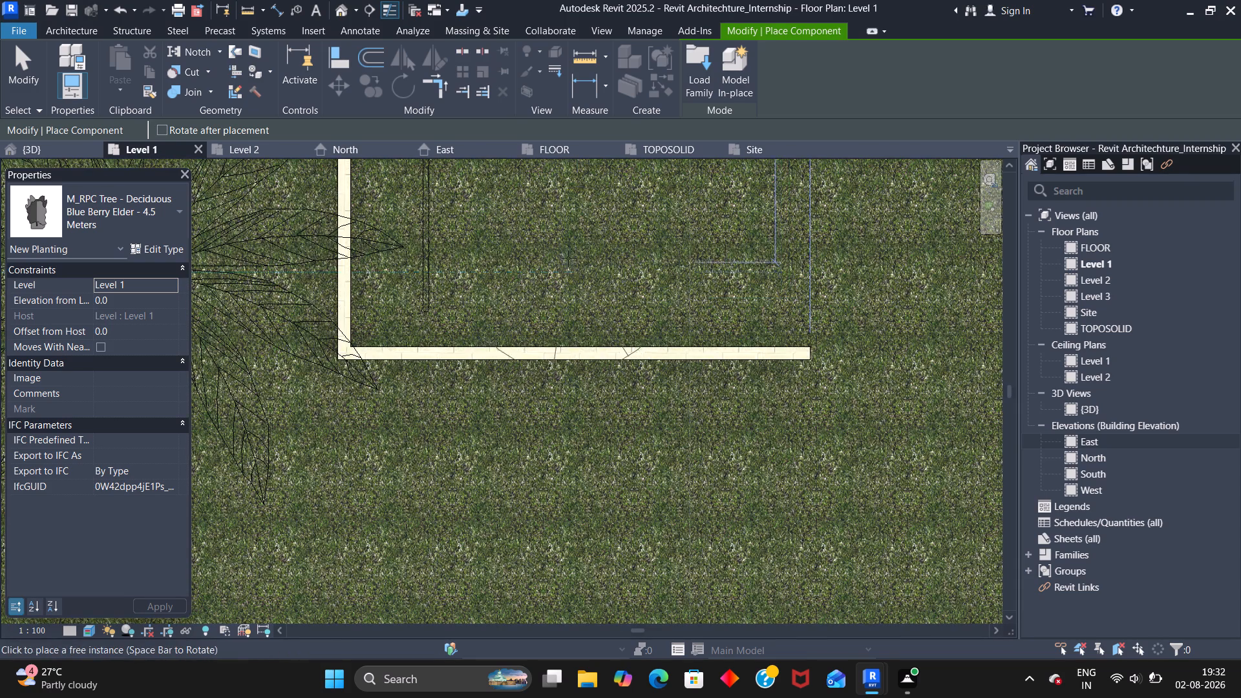
scroll(570, 236, "down", 9)
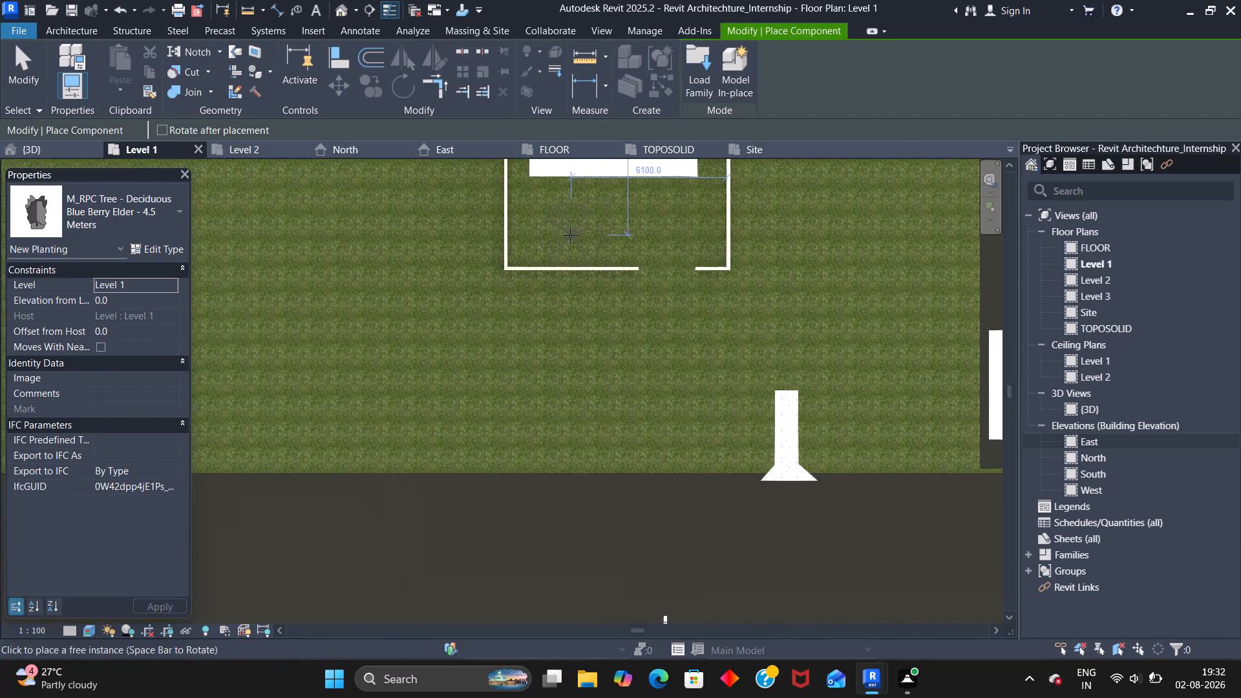
left_click(569, 222)
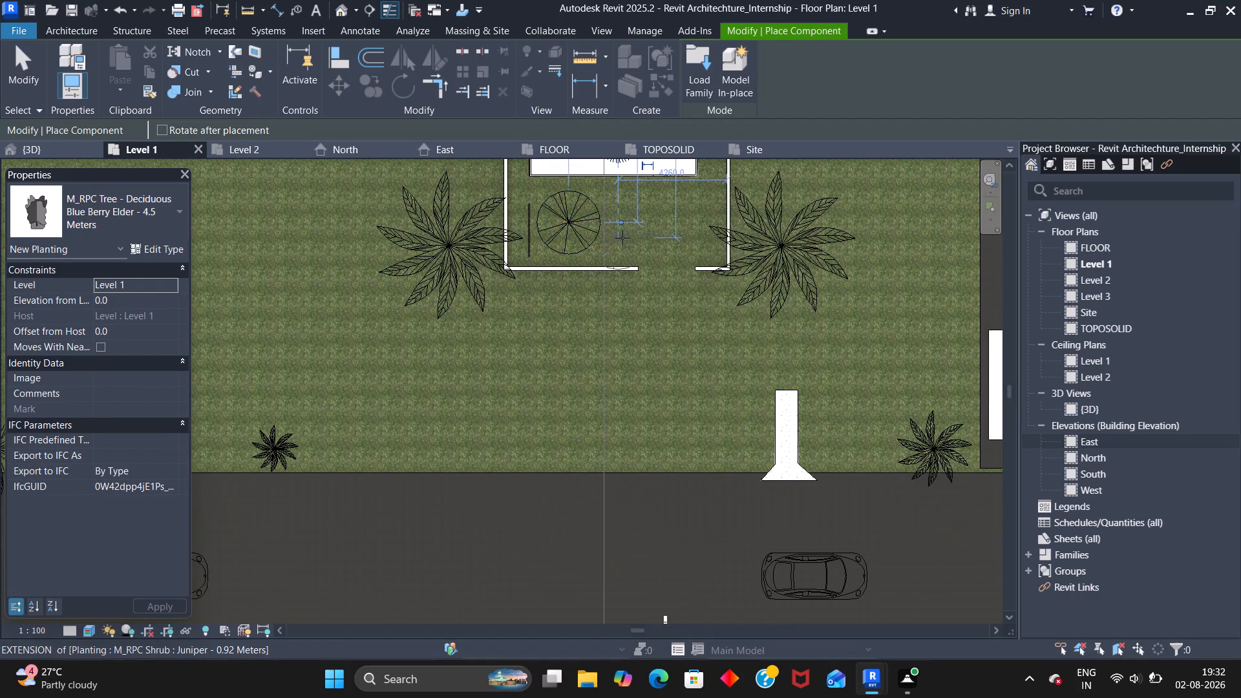
key("Escape")
key("Escape")
key("Escape")
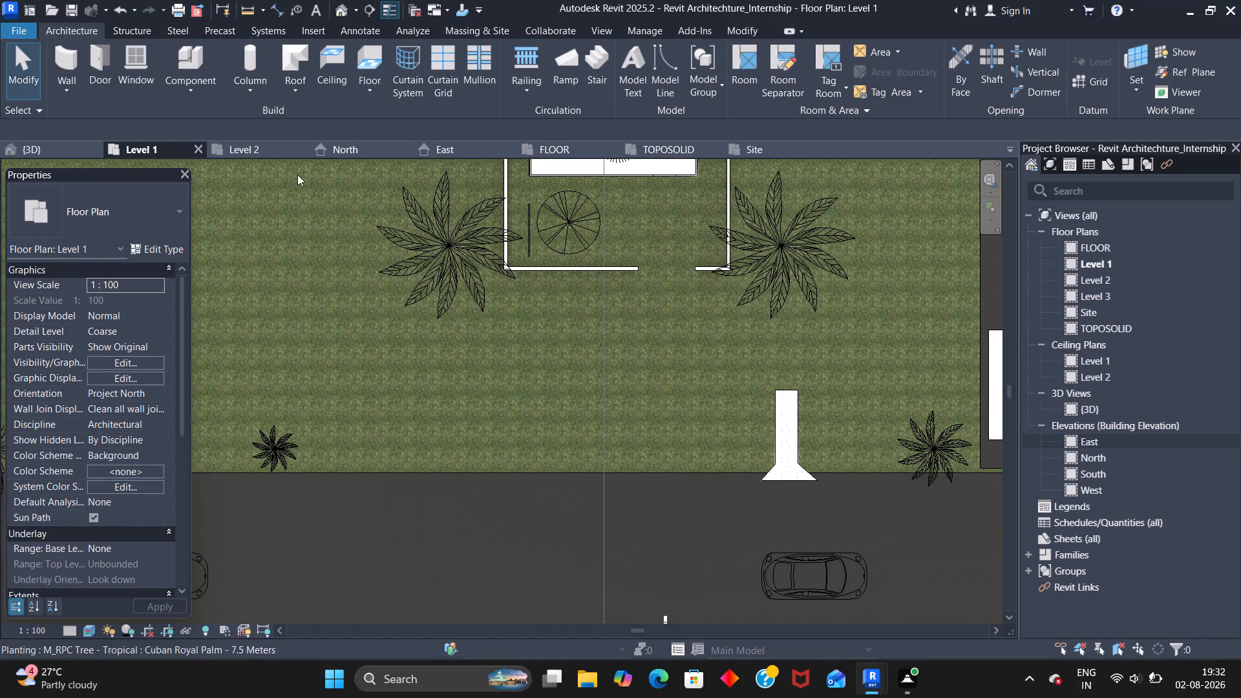
Delete the M_RPC Tree - Deciduous, Blue Berry Elder - 4.5 Meters, from the front yard in the 3D view.
left_click(69, 147)
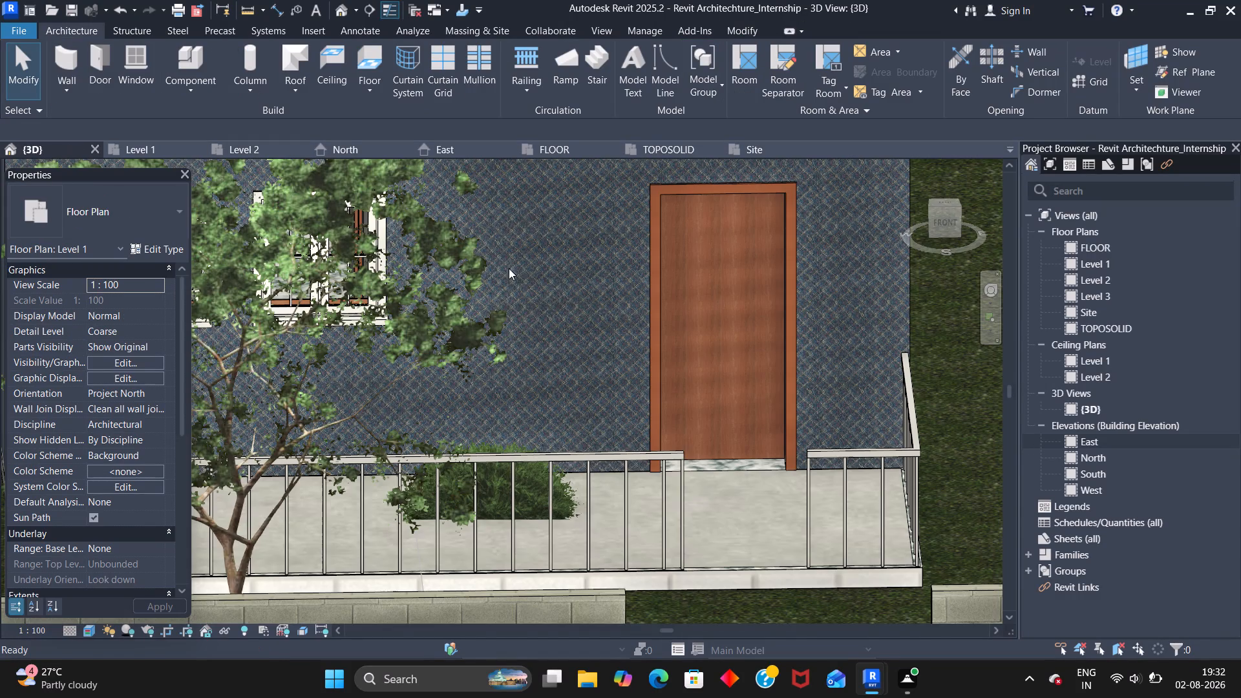
scroll(460, 385, "down", 9)
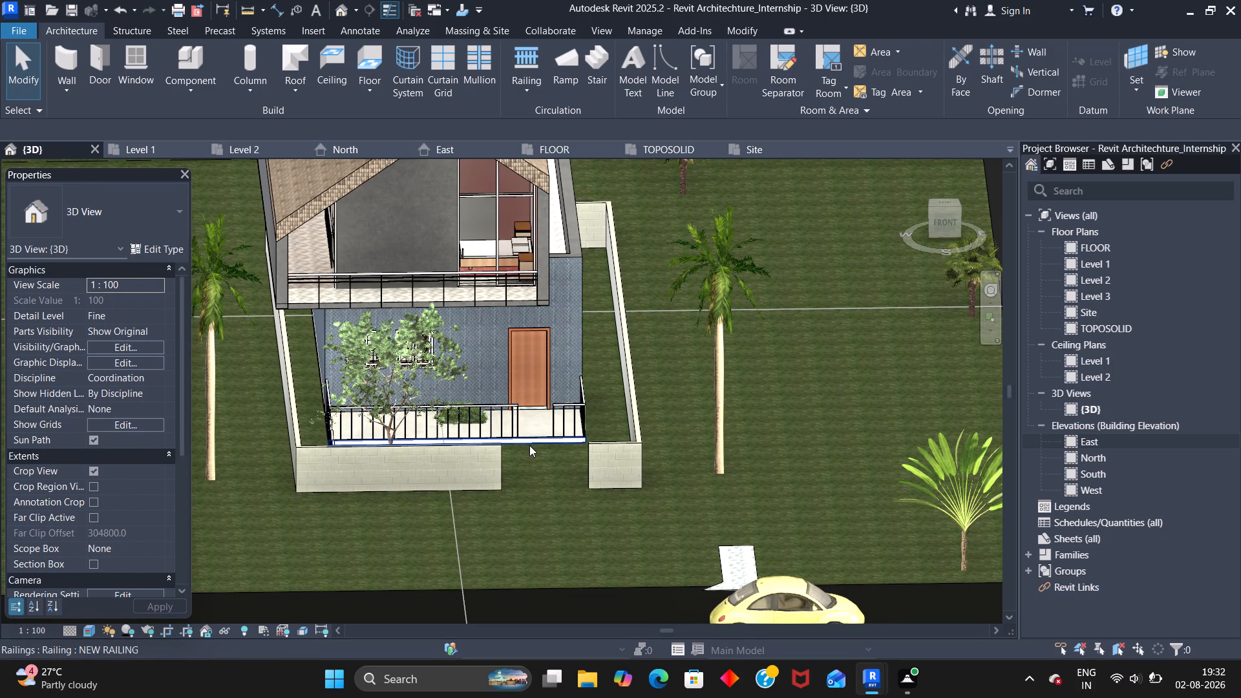
middle_click_drag(540, 451, 474, 452, "shift")
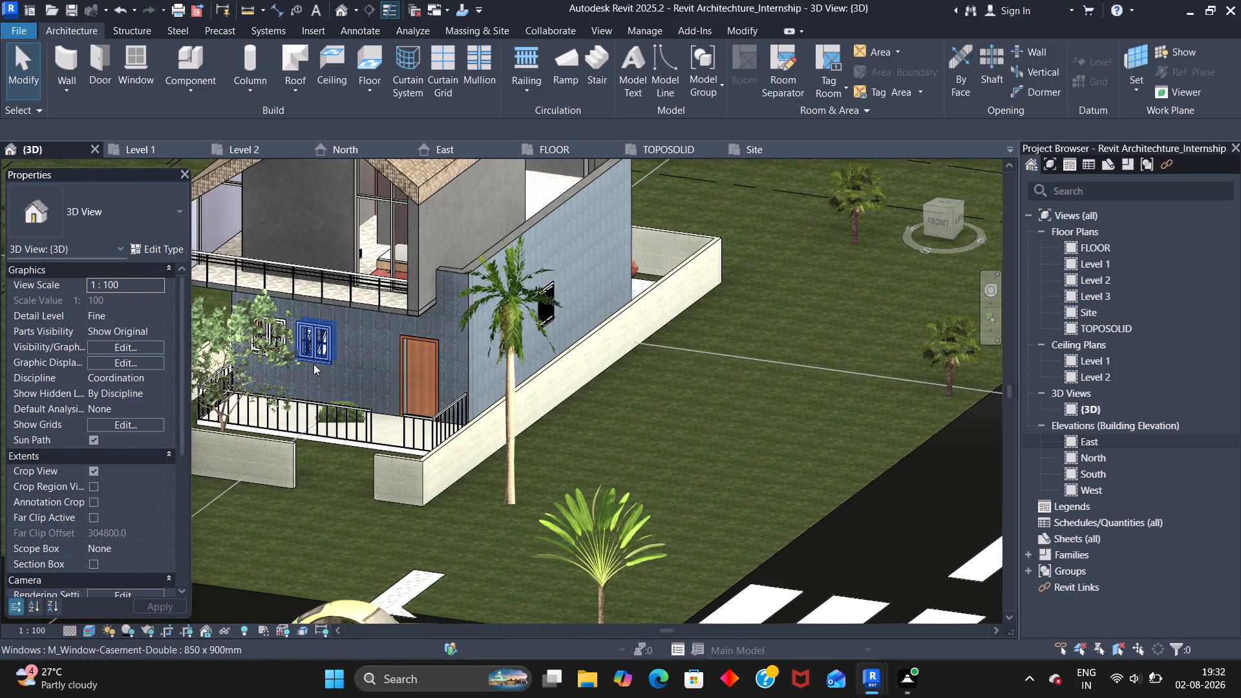
middle_click_drag(313, 364, 463, 352)
scroll(404, 374, "up", 7)
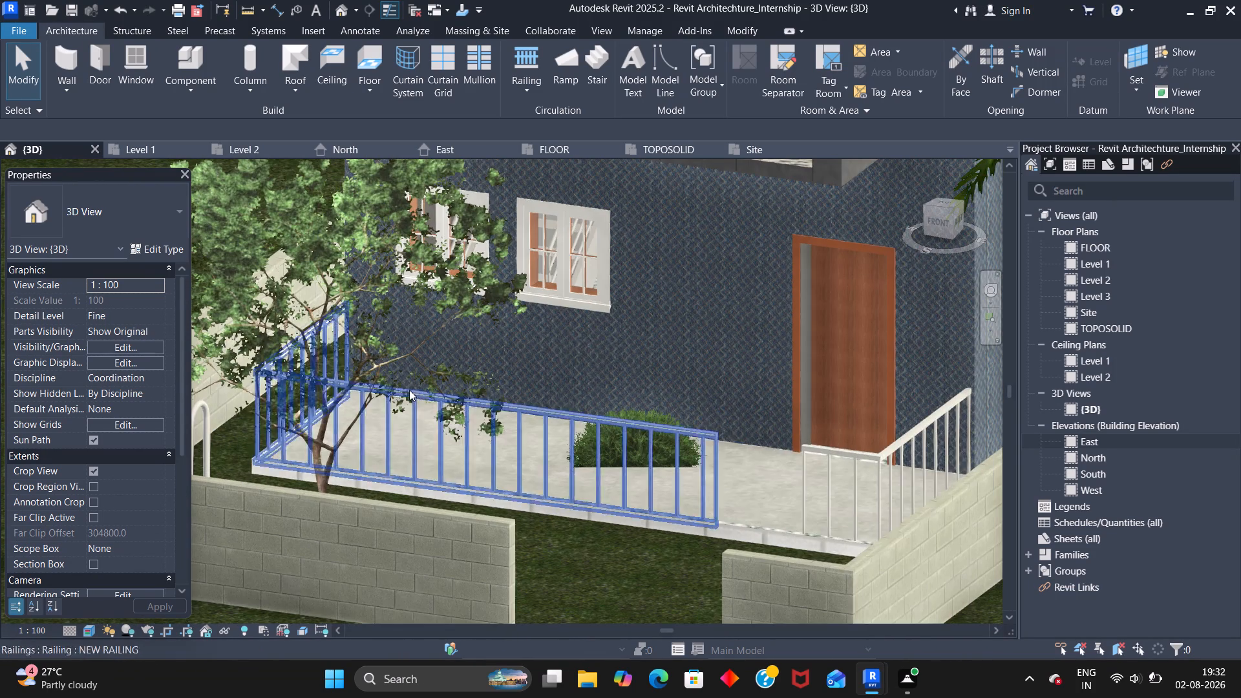
middle_click_drag(600, 575, 542, 576, "shift")
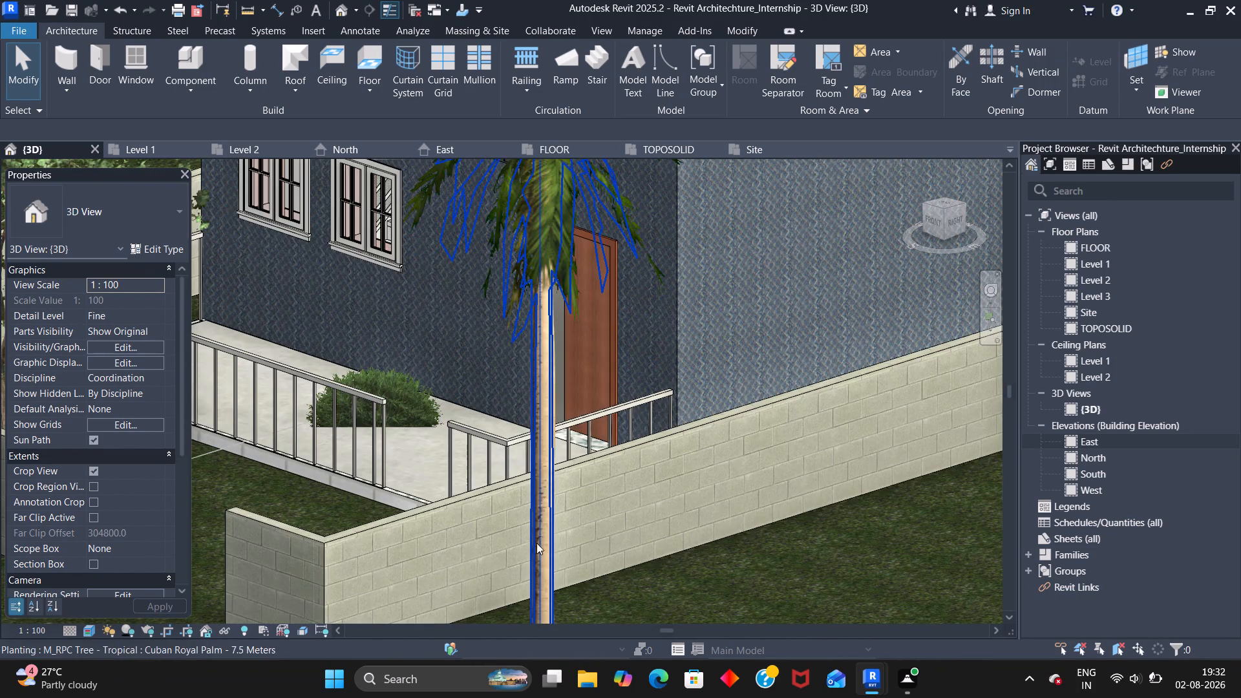
scroll(517, 499, "down", 9)
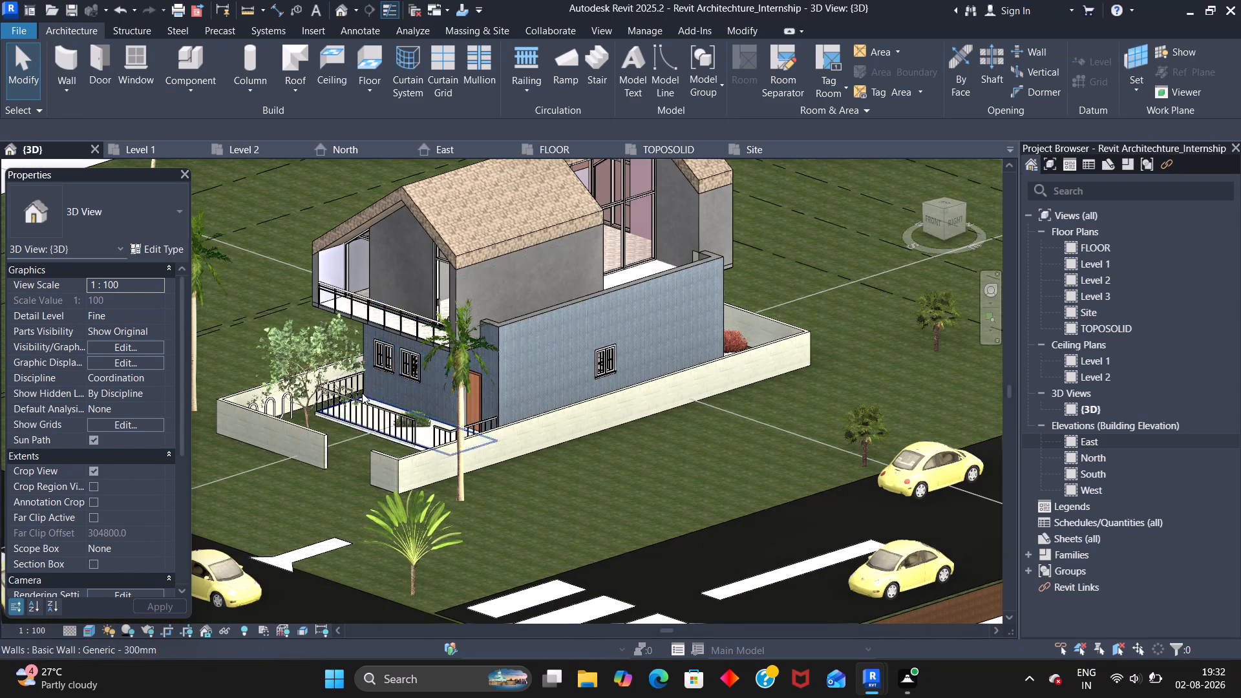
left_click(314, 348)
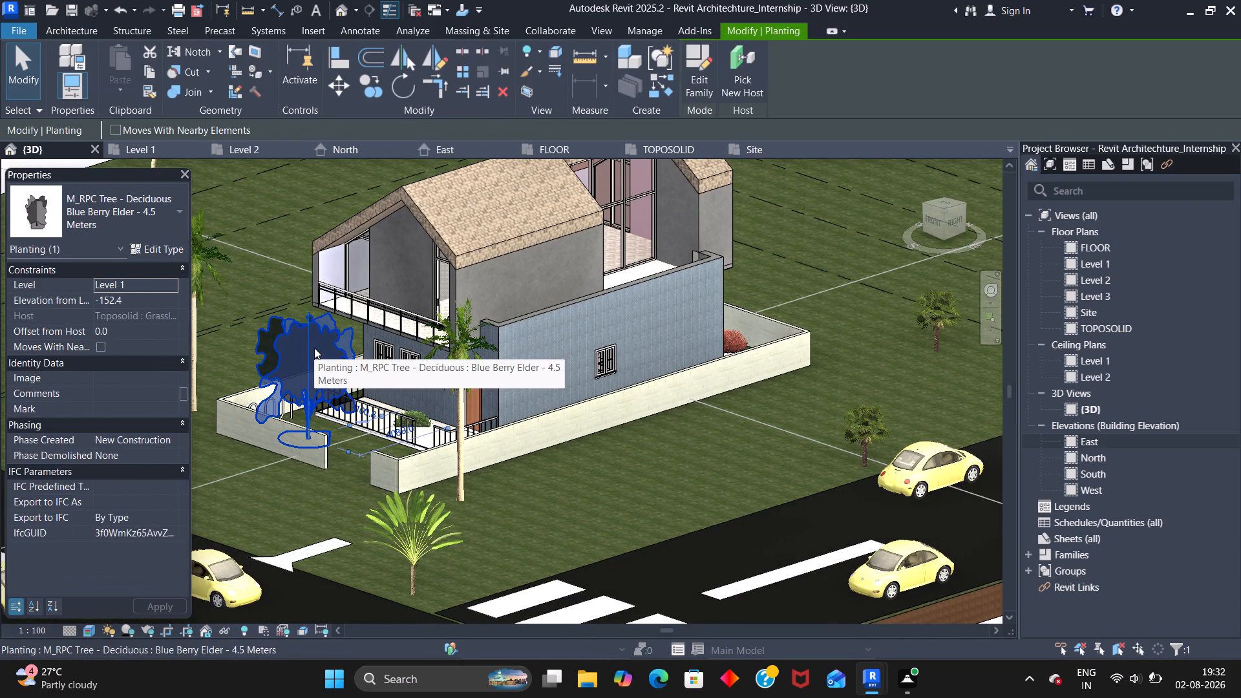
key("Delete")
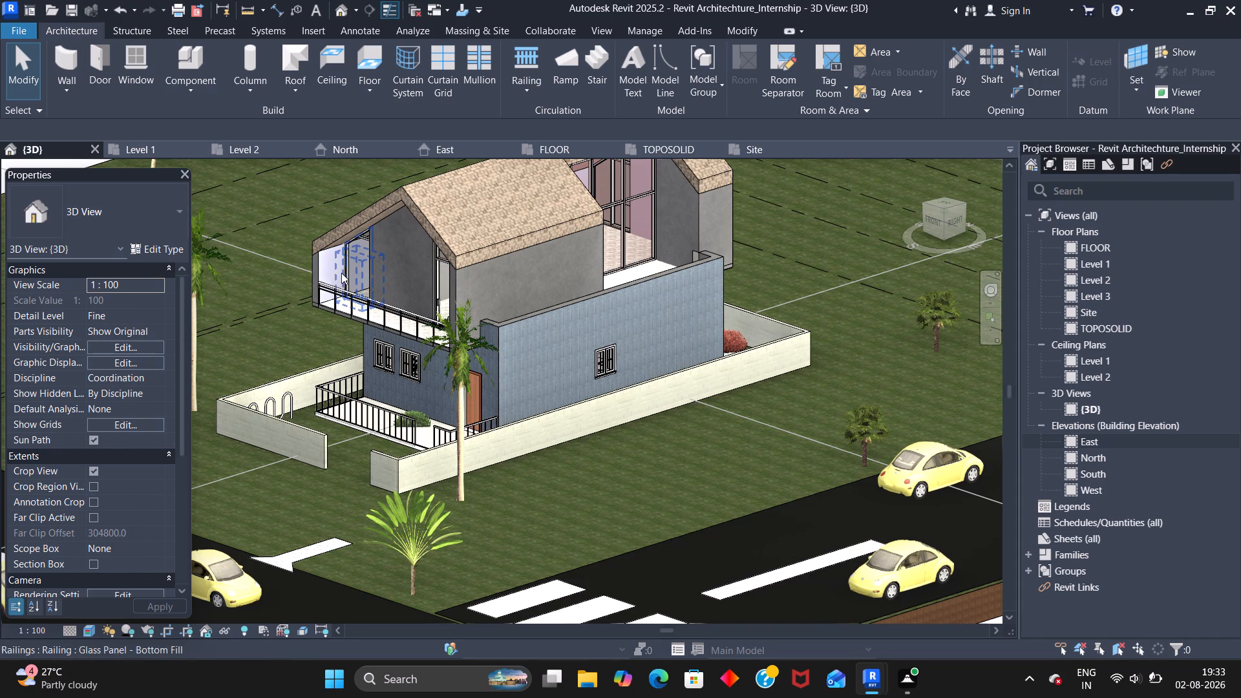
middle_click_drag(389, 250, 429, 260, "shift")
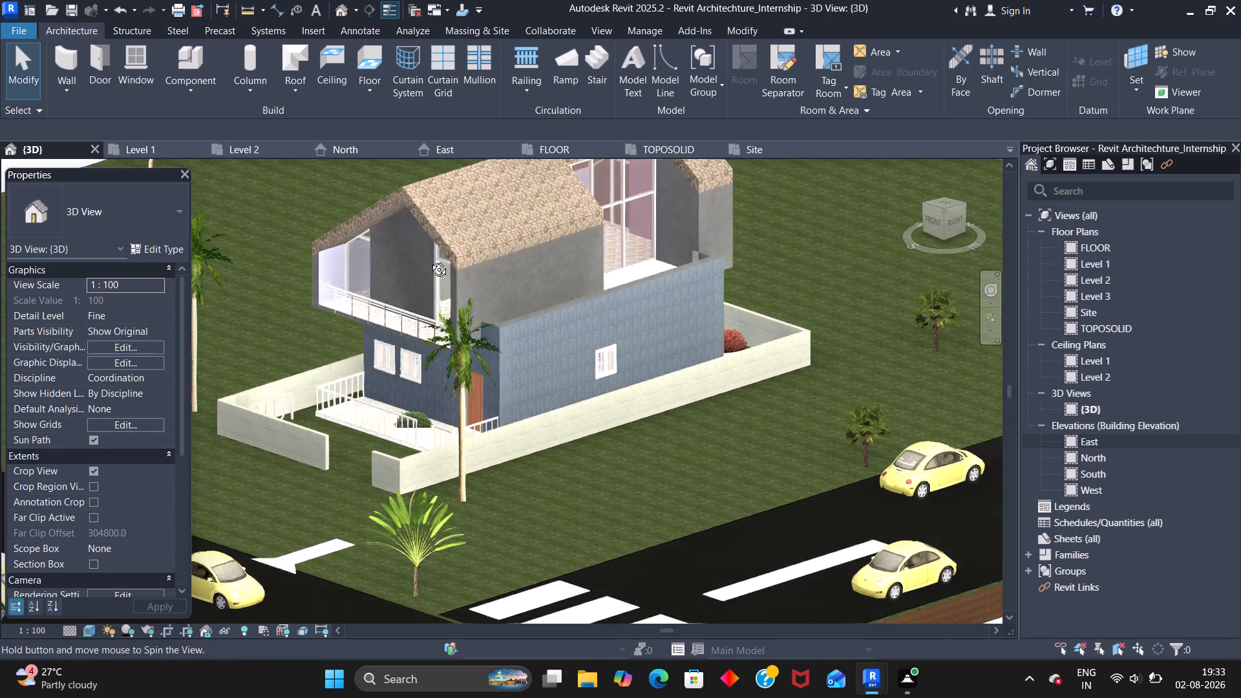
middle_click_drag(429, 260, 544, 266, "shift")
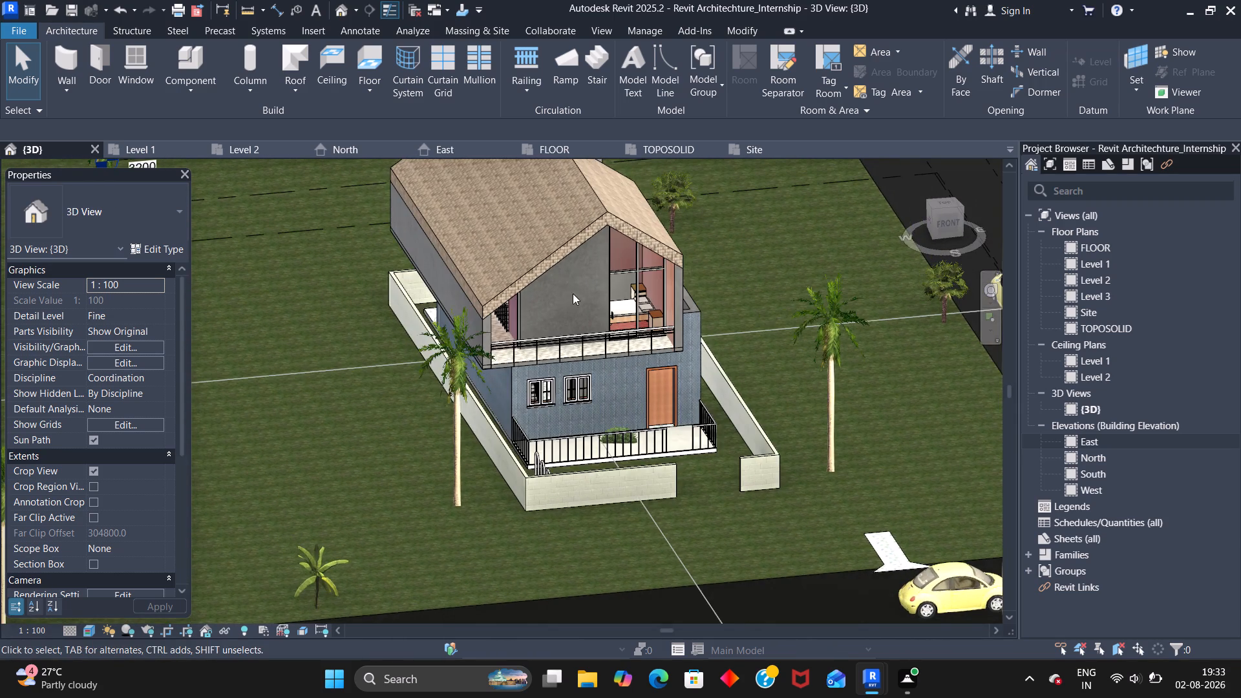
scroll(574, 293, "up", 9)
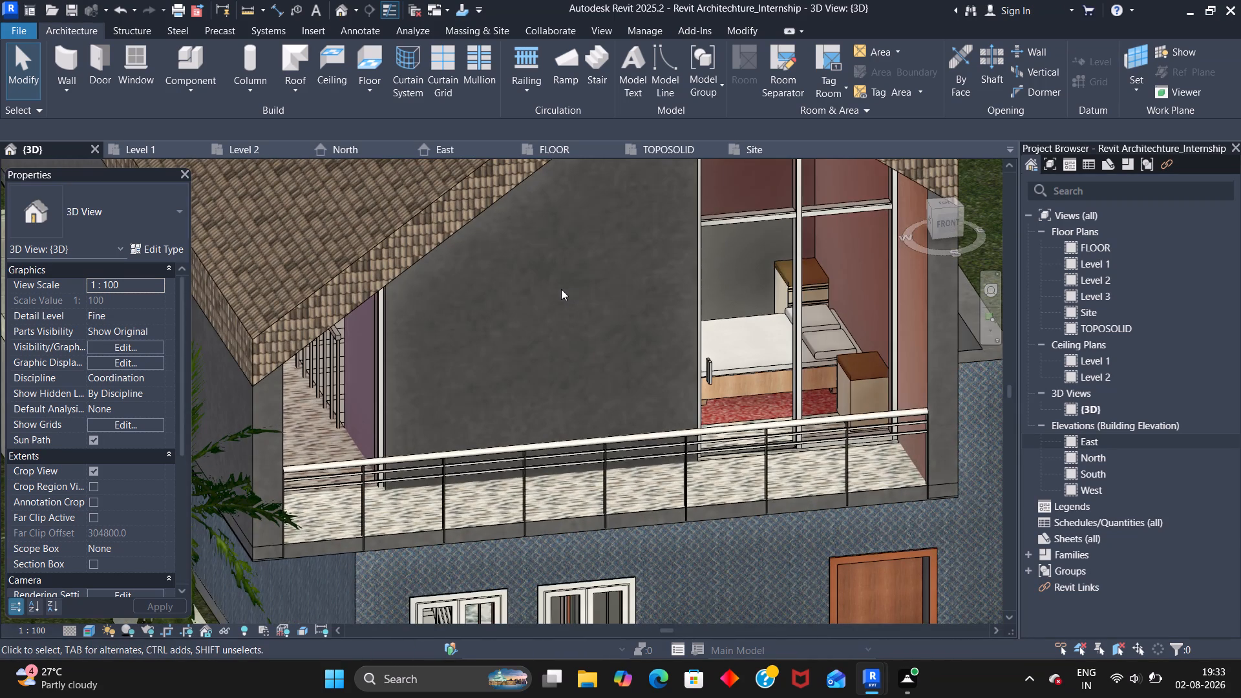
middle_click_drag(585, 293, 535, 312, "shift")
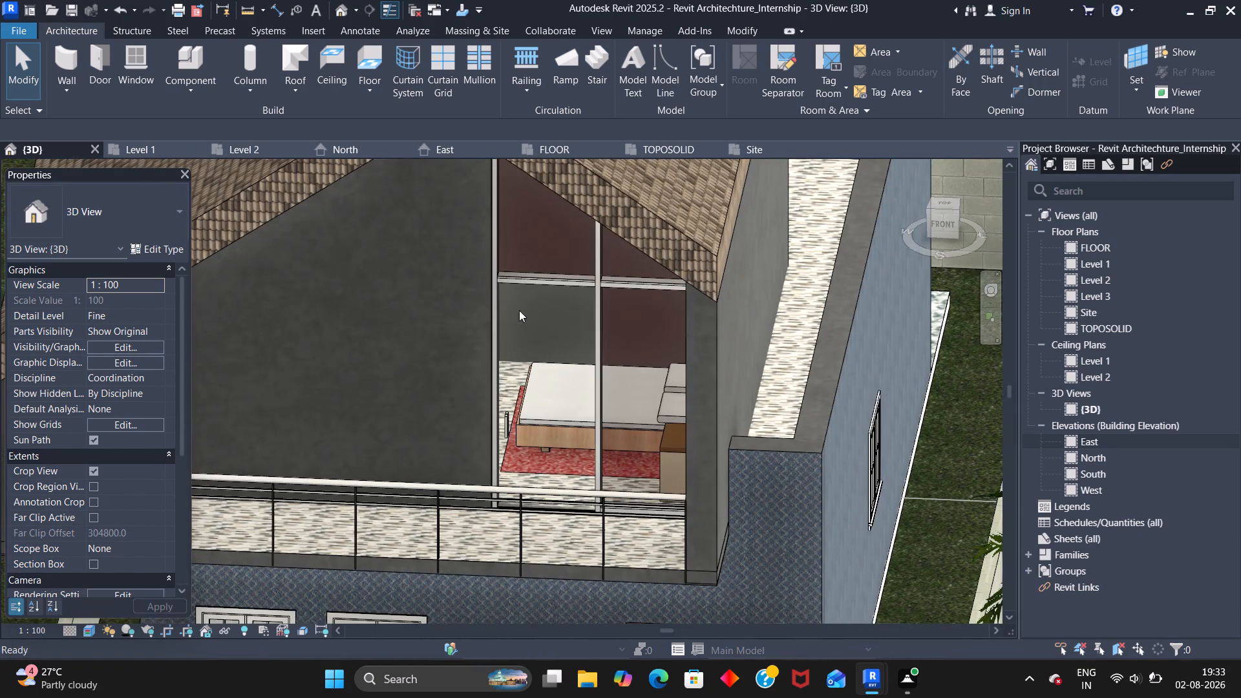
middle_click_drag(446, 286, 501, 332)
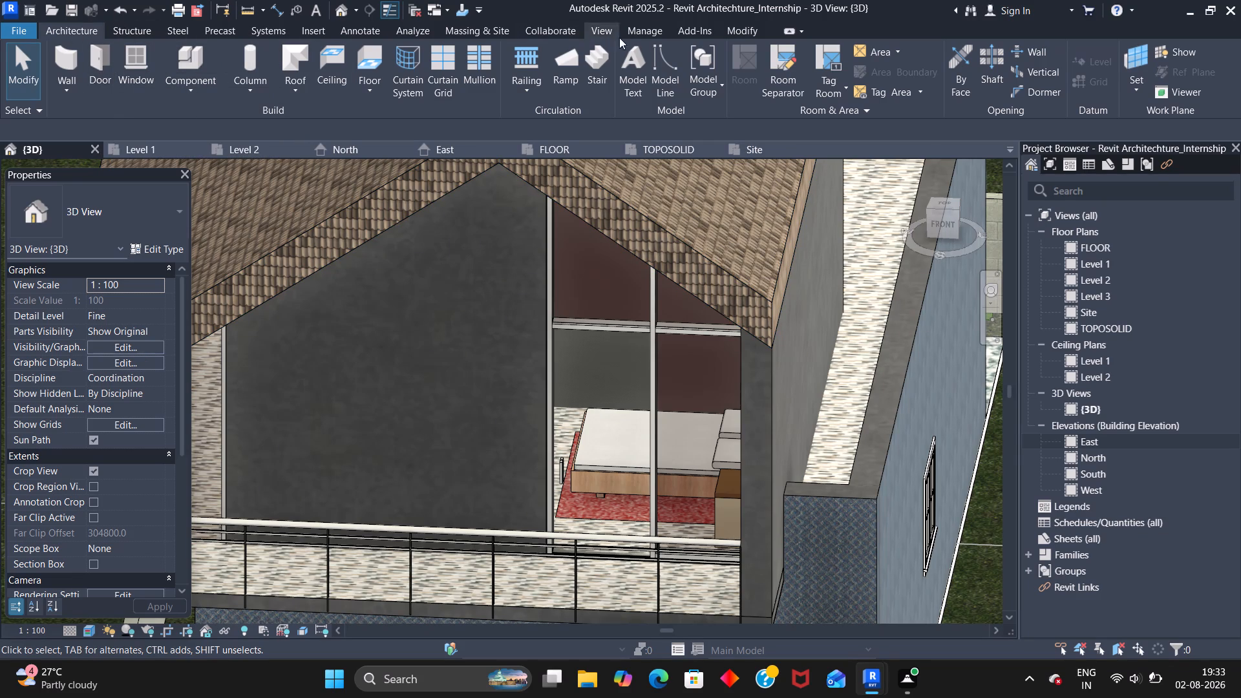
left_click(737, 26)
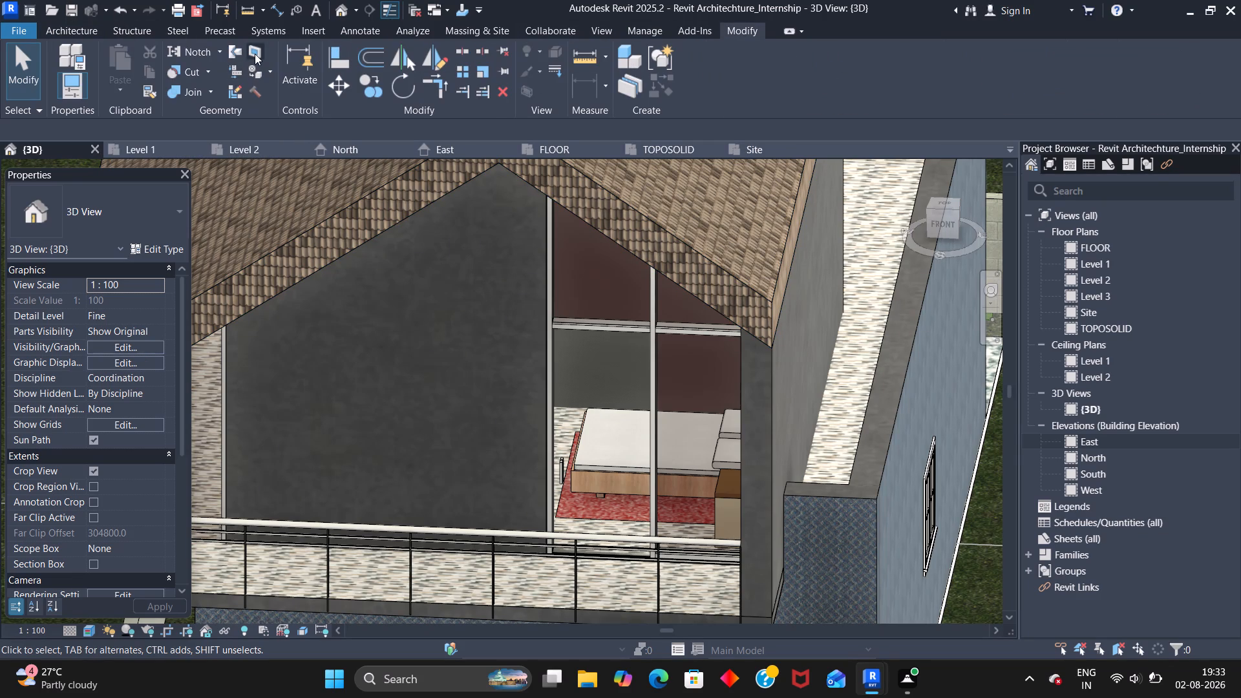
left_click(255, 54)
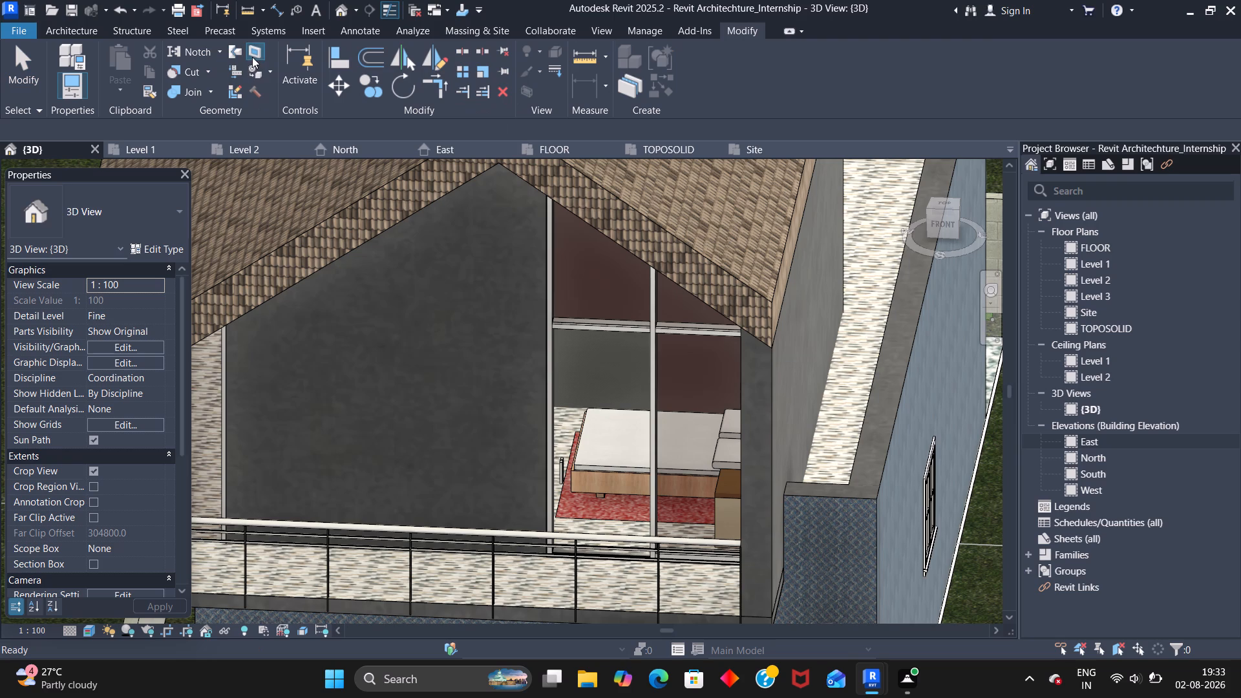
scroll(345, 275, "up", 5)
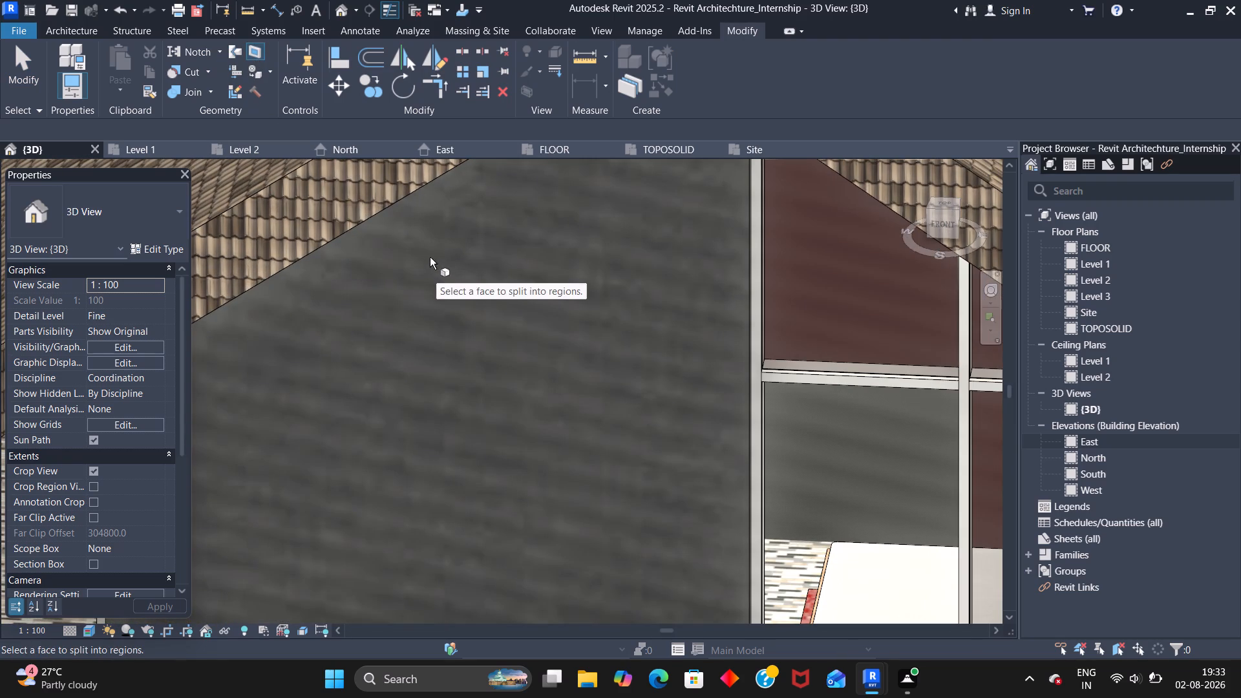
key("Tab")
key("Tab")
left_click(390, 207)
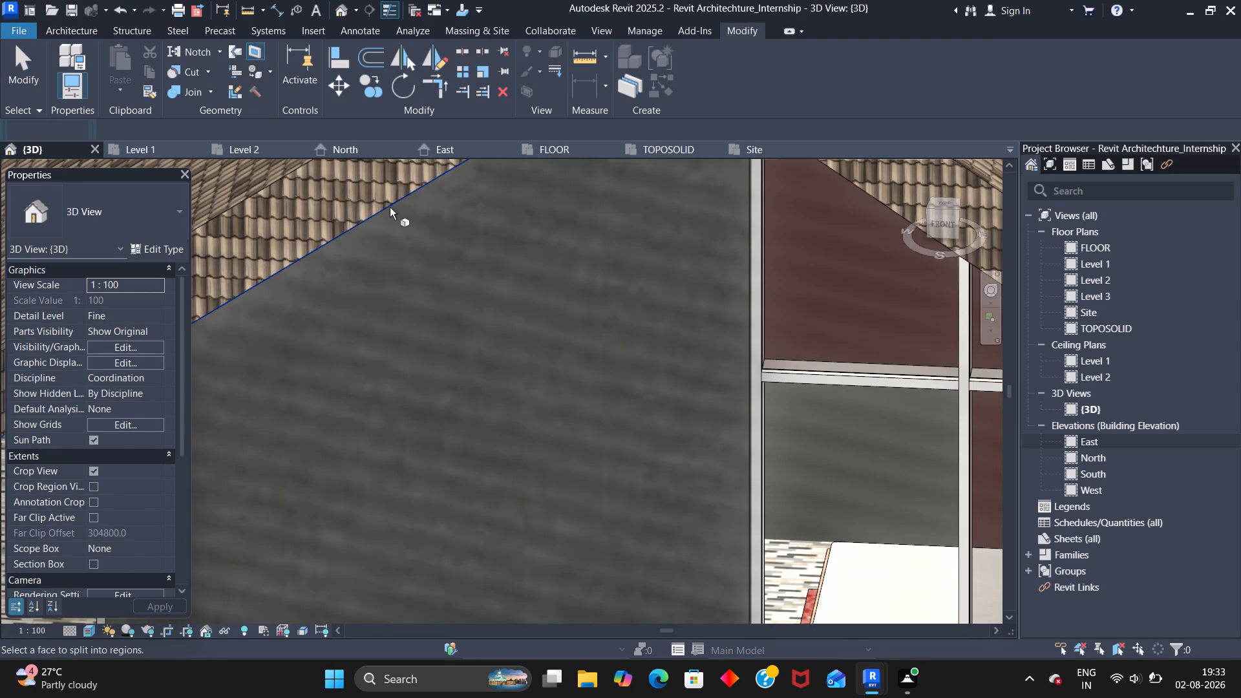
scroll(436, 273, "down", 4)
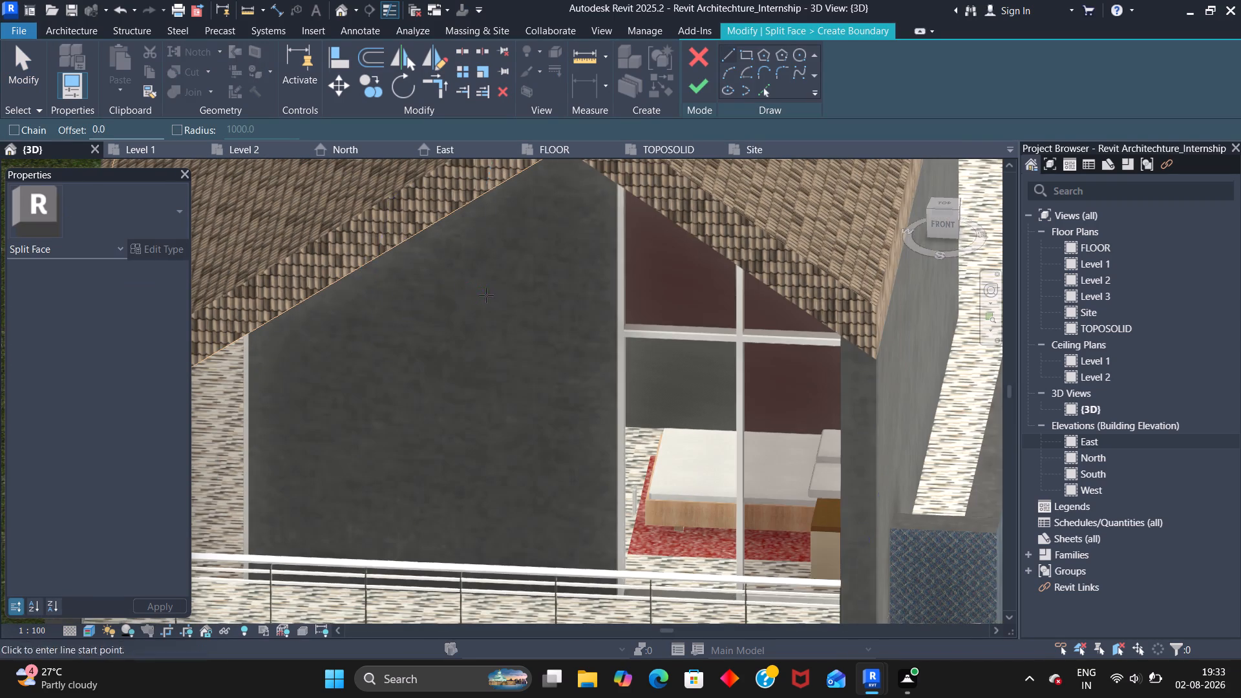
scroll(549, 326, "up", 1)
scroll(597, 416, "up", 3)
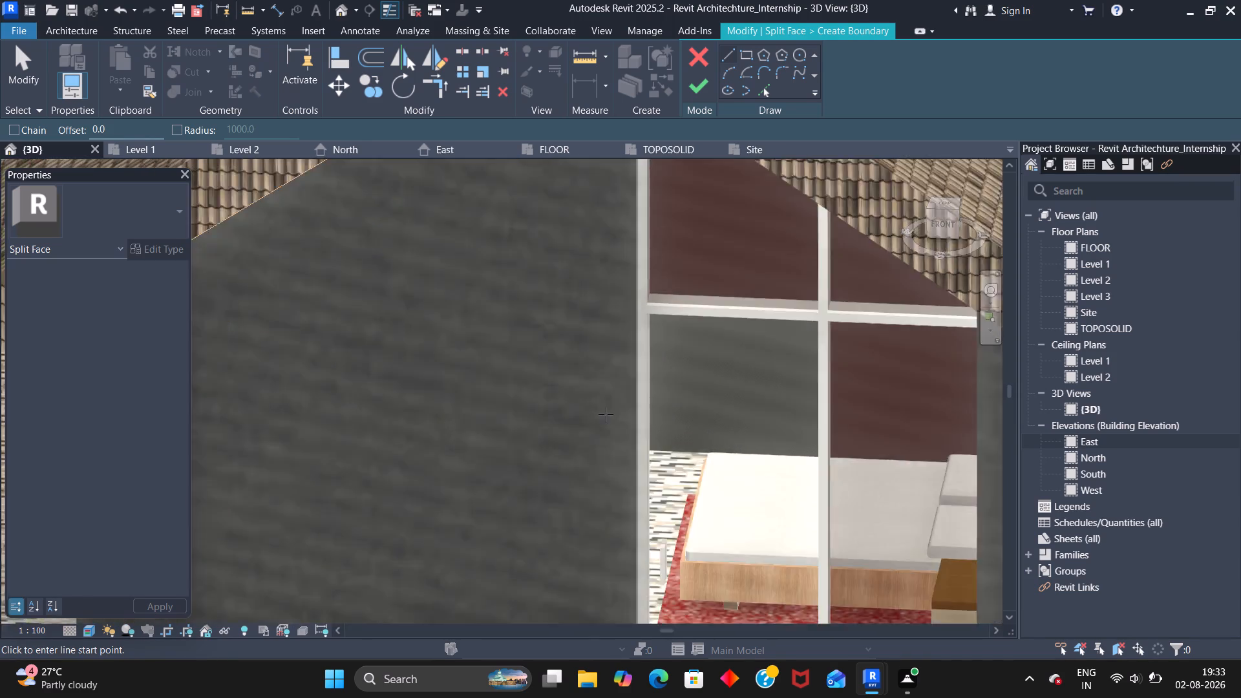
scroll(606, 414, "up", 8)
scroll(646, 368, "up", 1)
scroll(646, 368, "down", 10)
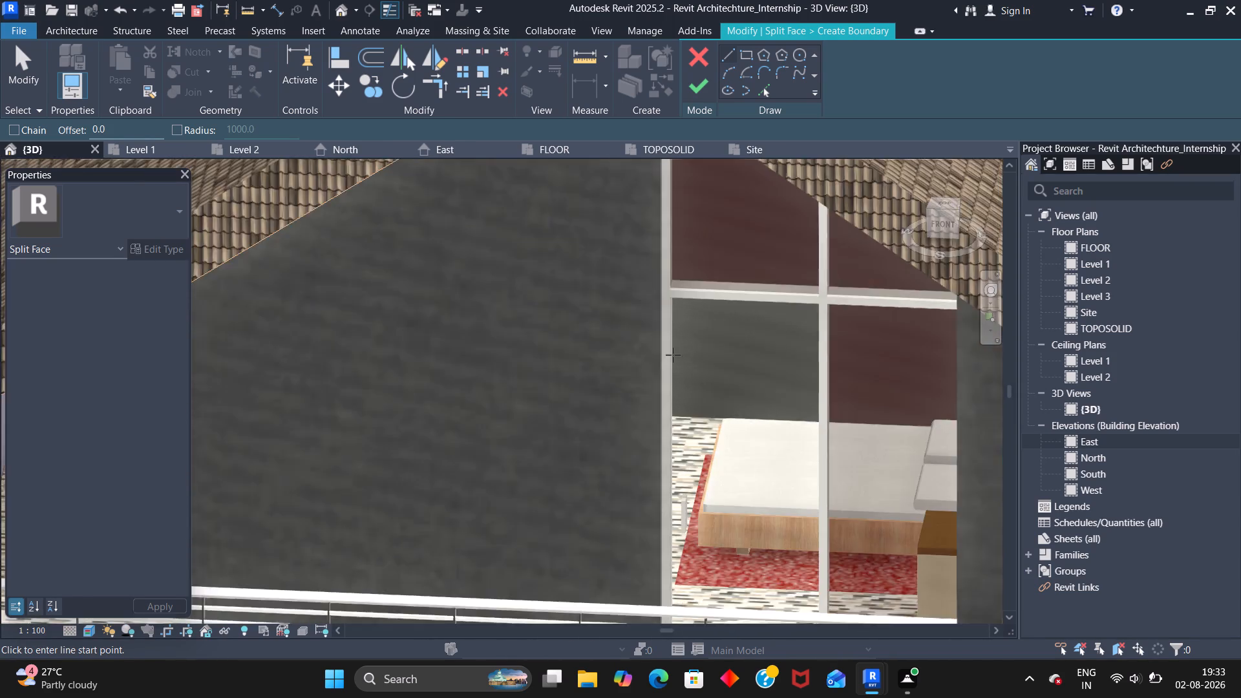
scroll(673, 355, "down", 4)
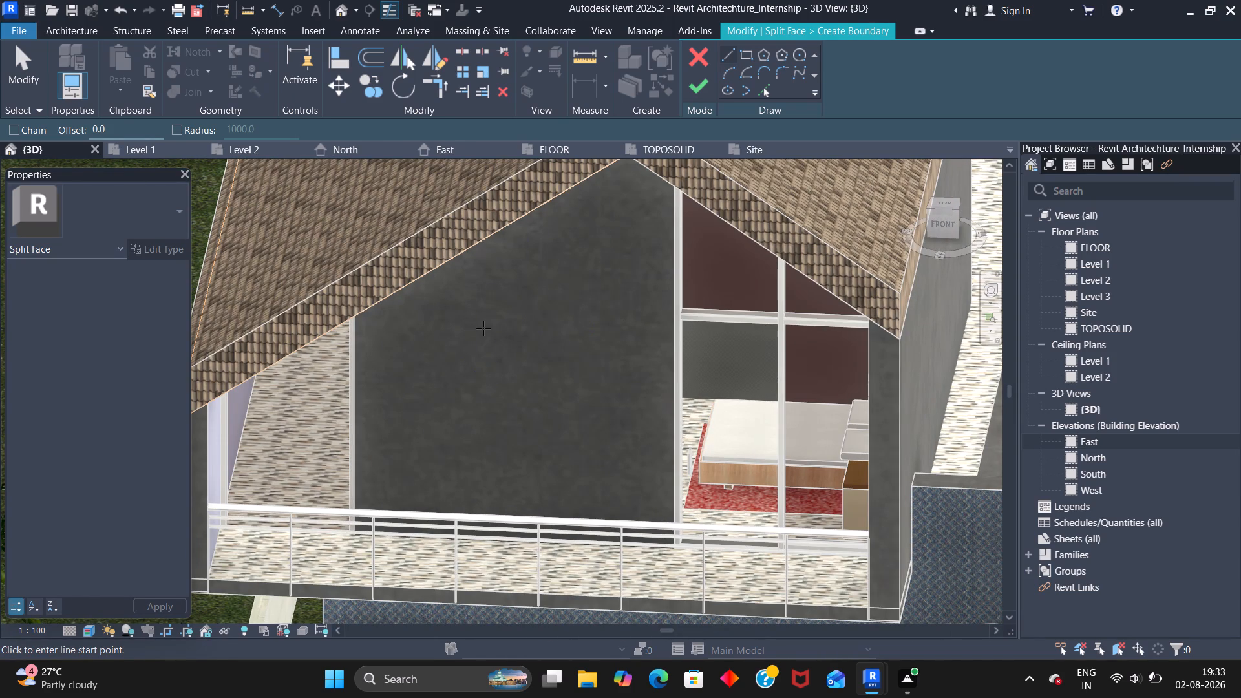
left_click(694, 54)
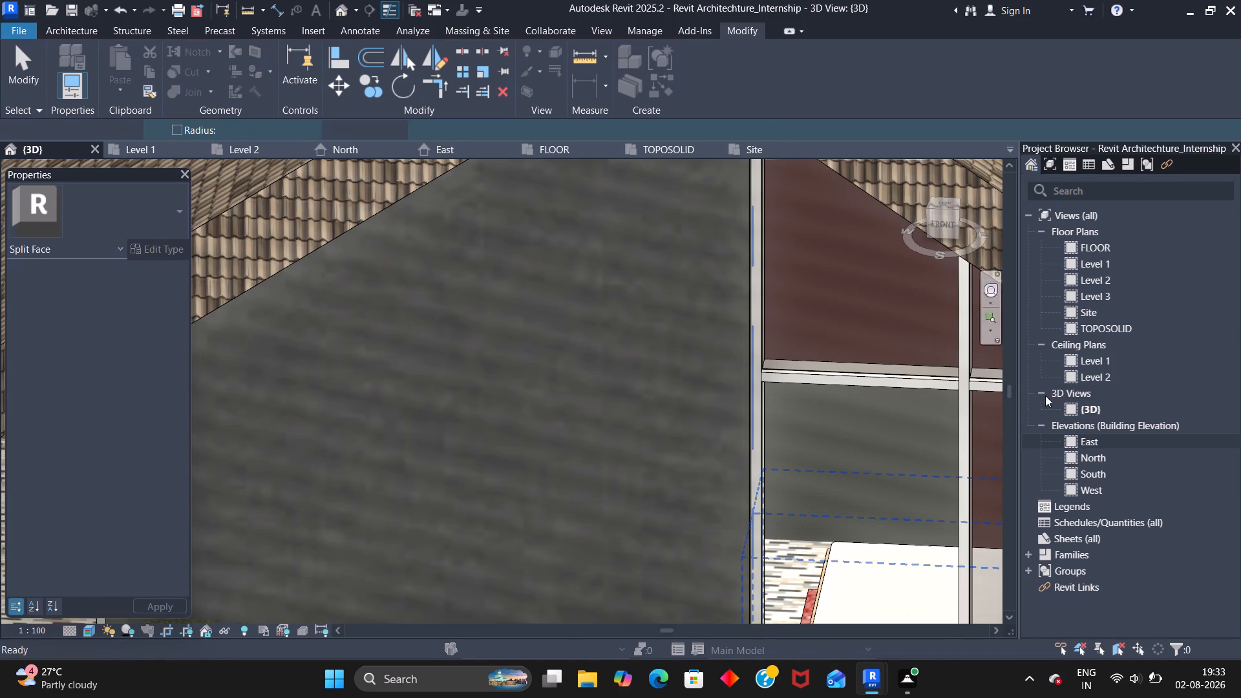
Start Split Face on the grey upper-floor gable wall behind the balcony, in the South elevation.
double_click(1105, 460)
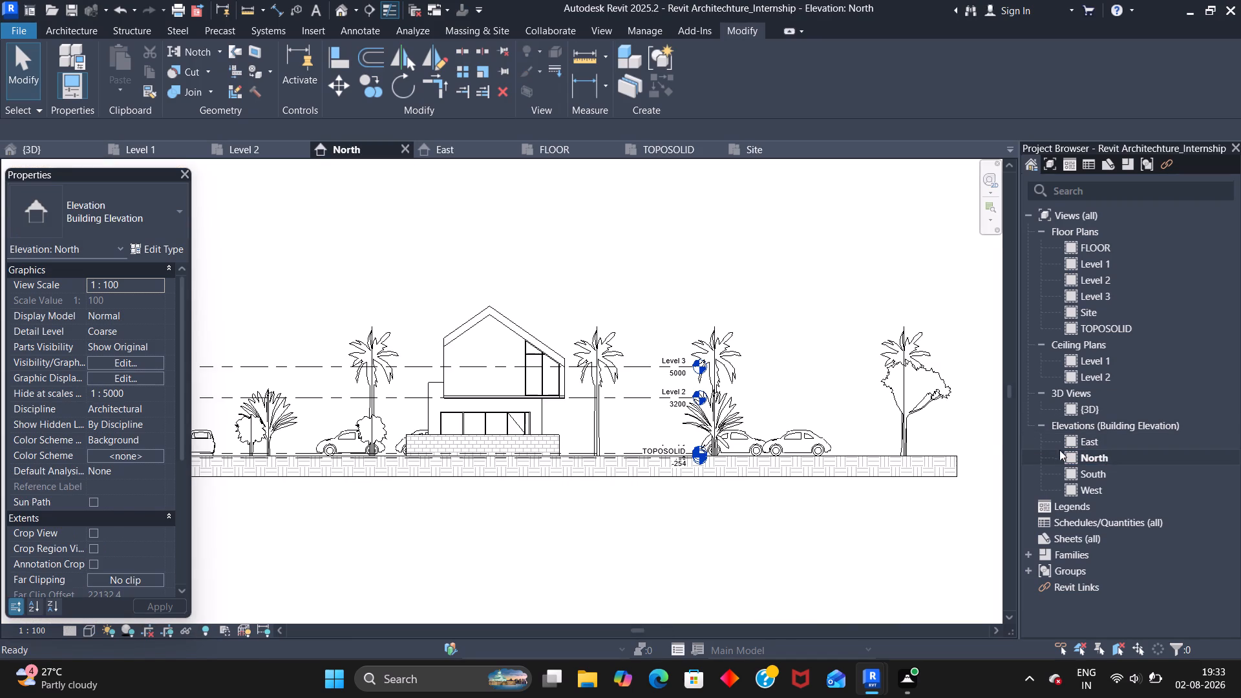
triple_click(1087, 475)
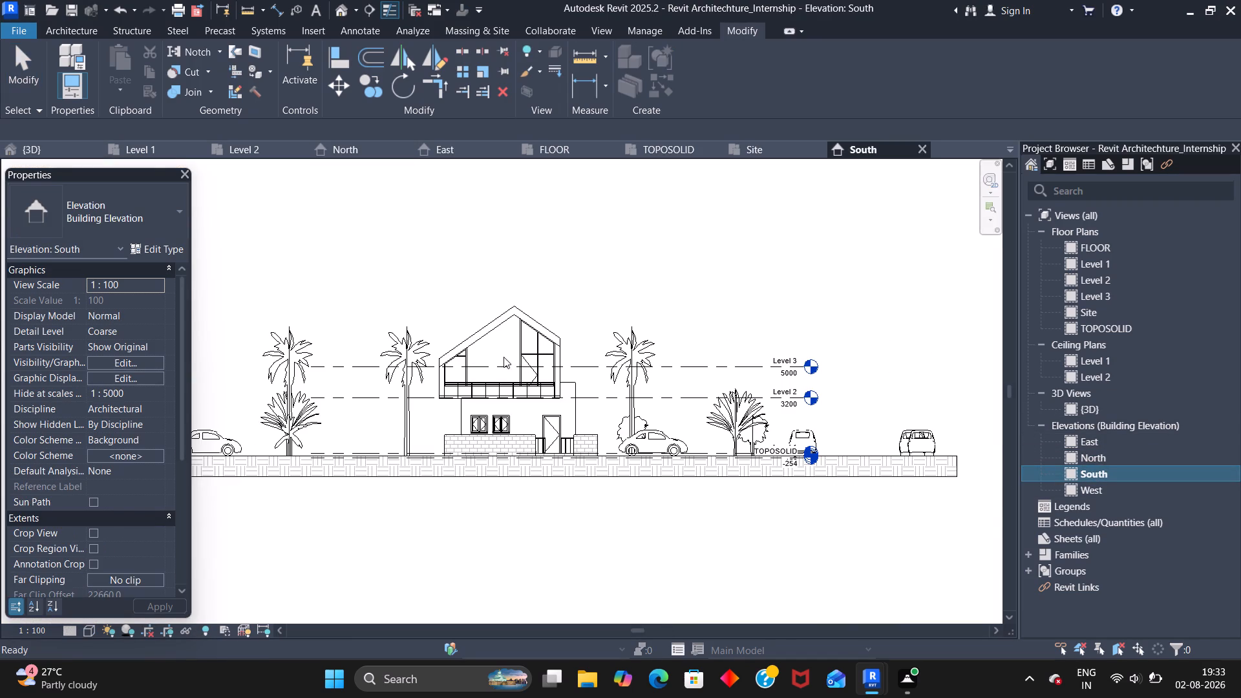
scroll(502, 382, "up", 7)
scroll(451, 290, "up", 2)
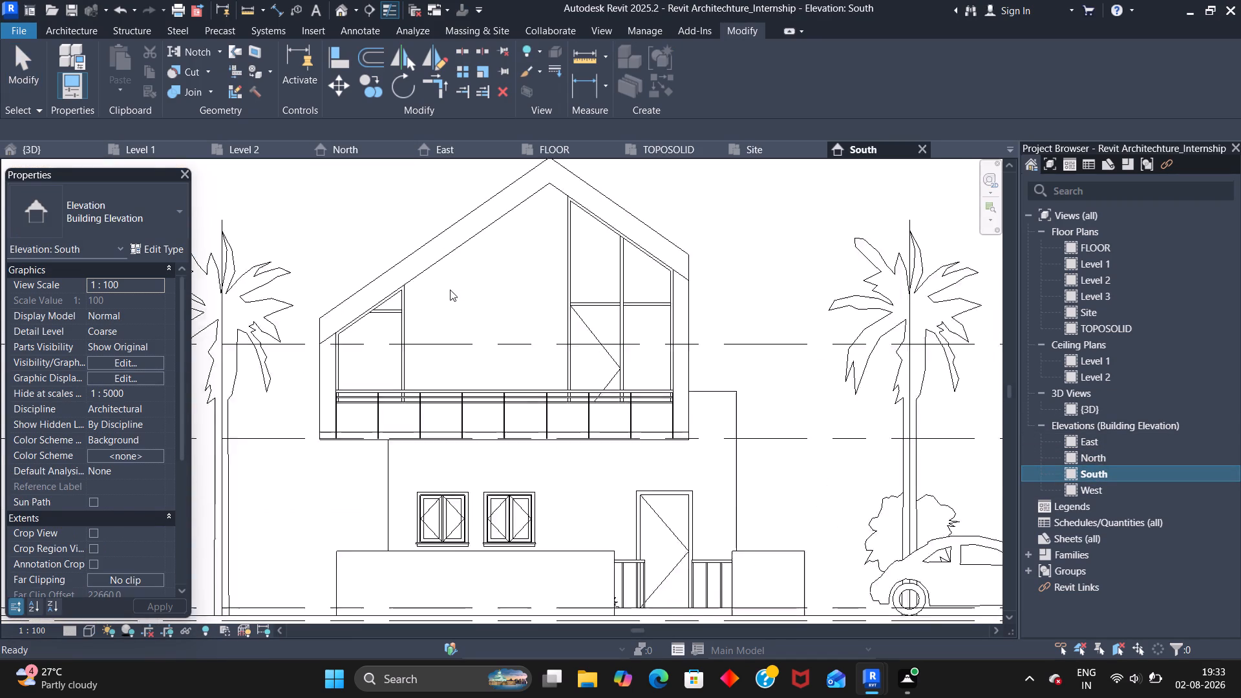
scroll(450, 290, "up", 4)
left_click(259, 46)
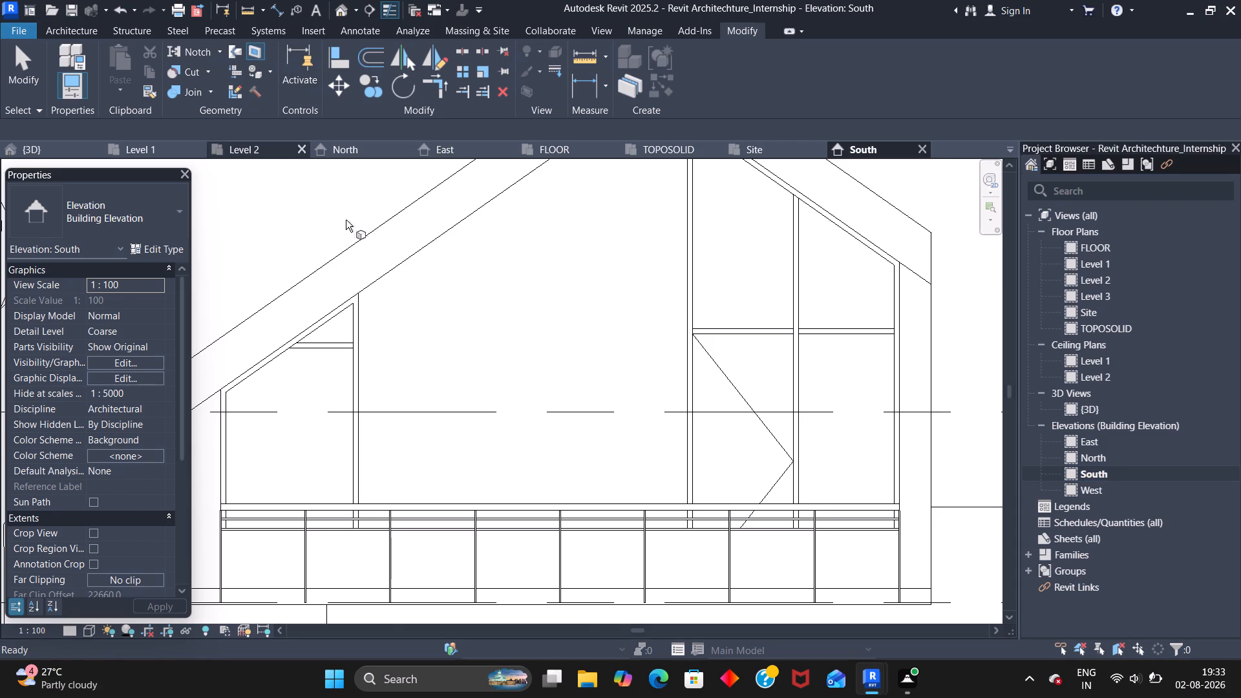
scroll(372, 261, "up", 8)
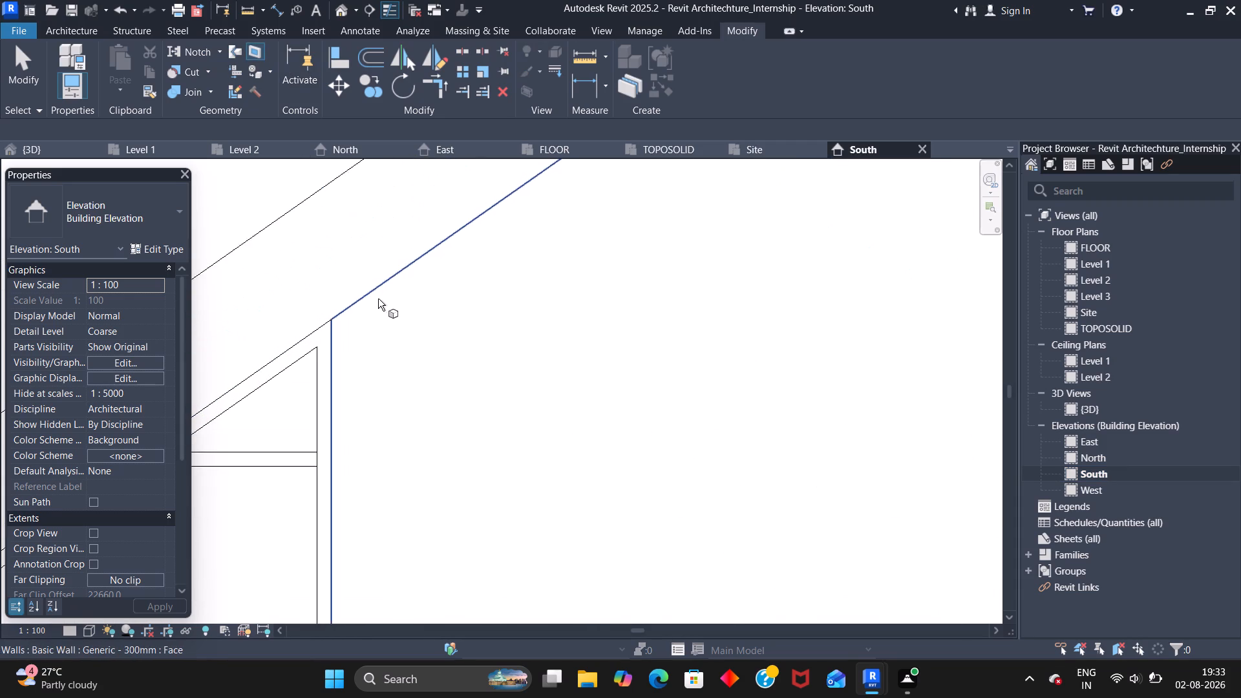
left_click(379, 293)
scroll(381, 293, "down", 3)
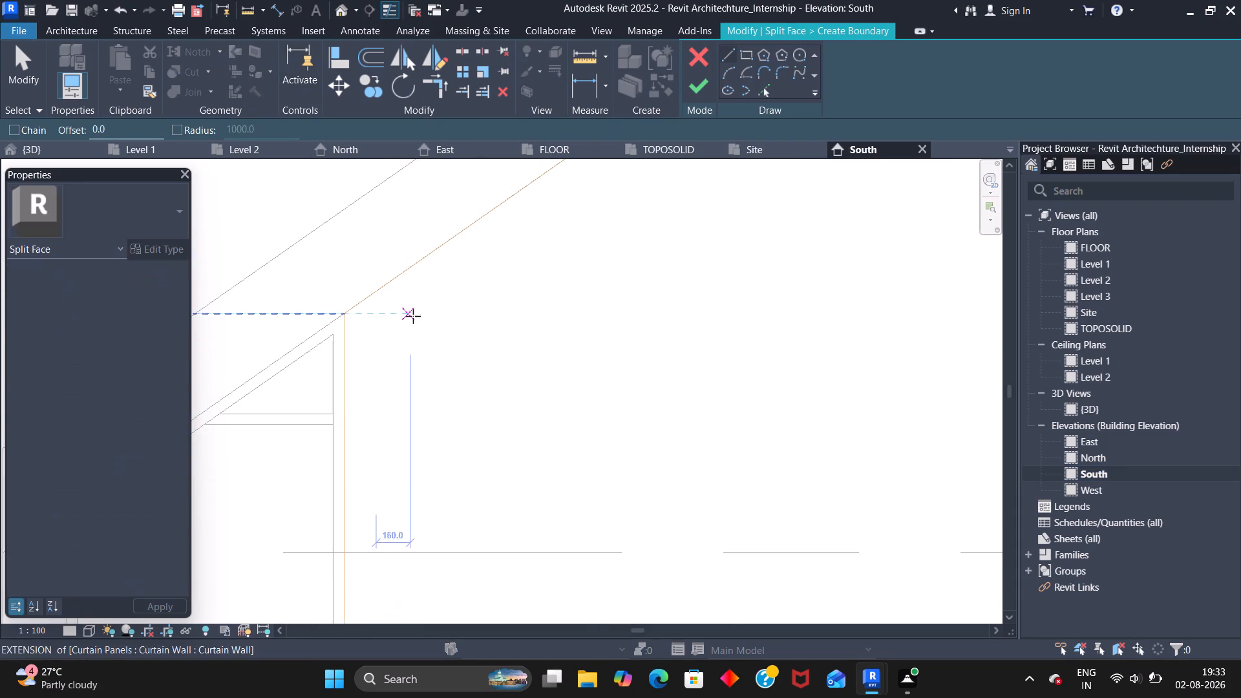
scroll(413, 316, "down", 5)
scroll(516, 380, "down", 1)
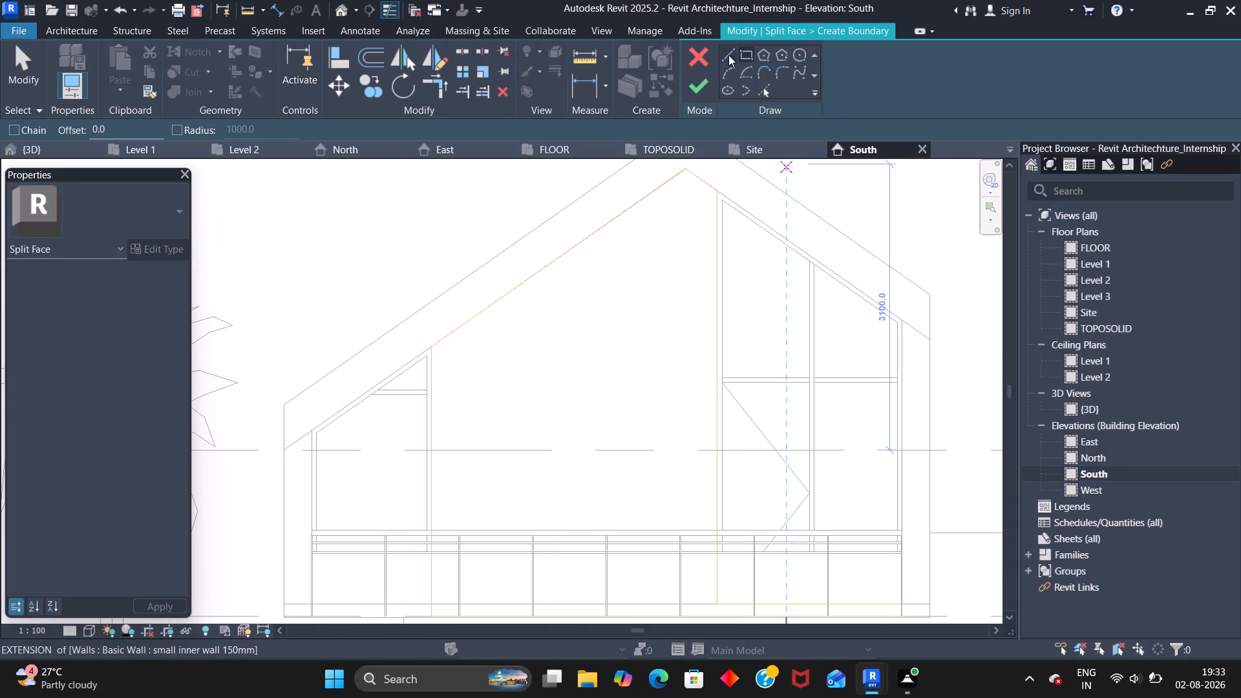
Sketch an open spline for the inner edge of a letter J, descending and hooking back up, on the gable wall's upper area.
left_click(723, 51)
scroll(557, 342, "up", 5)
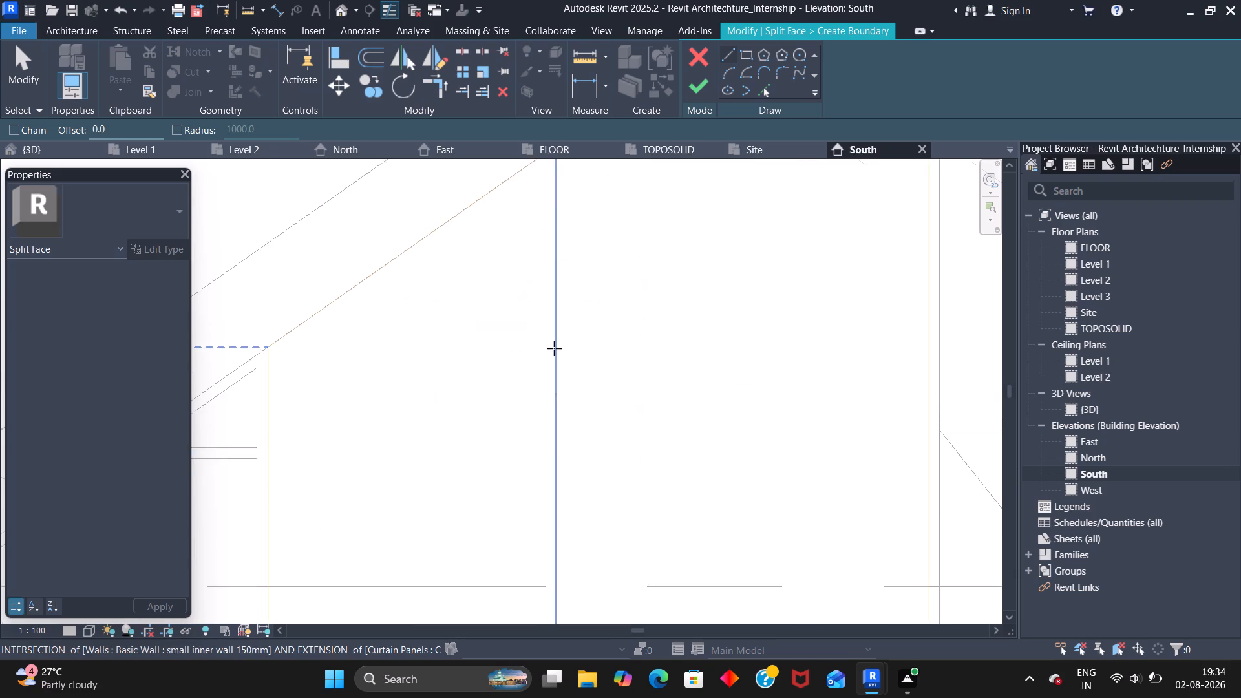
scroll(554, 348, "up", 4)
scroll(486, 337, "down", 2)
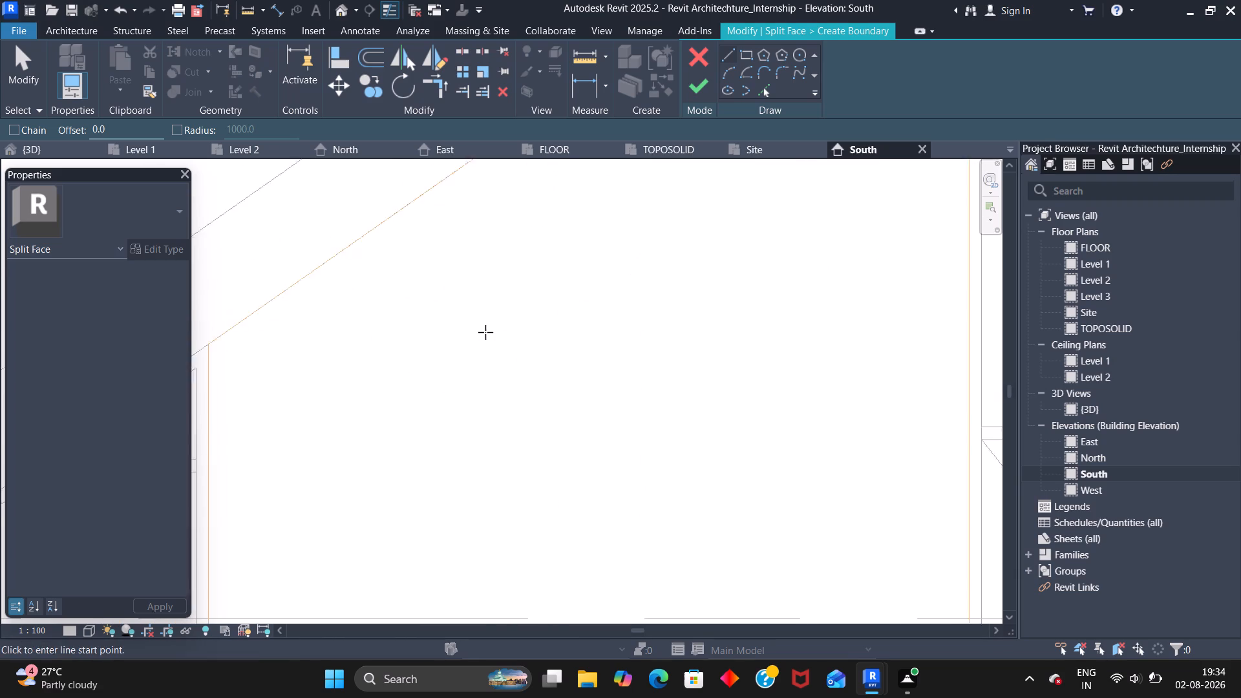
scroll(485, 332, "down", 6)
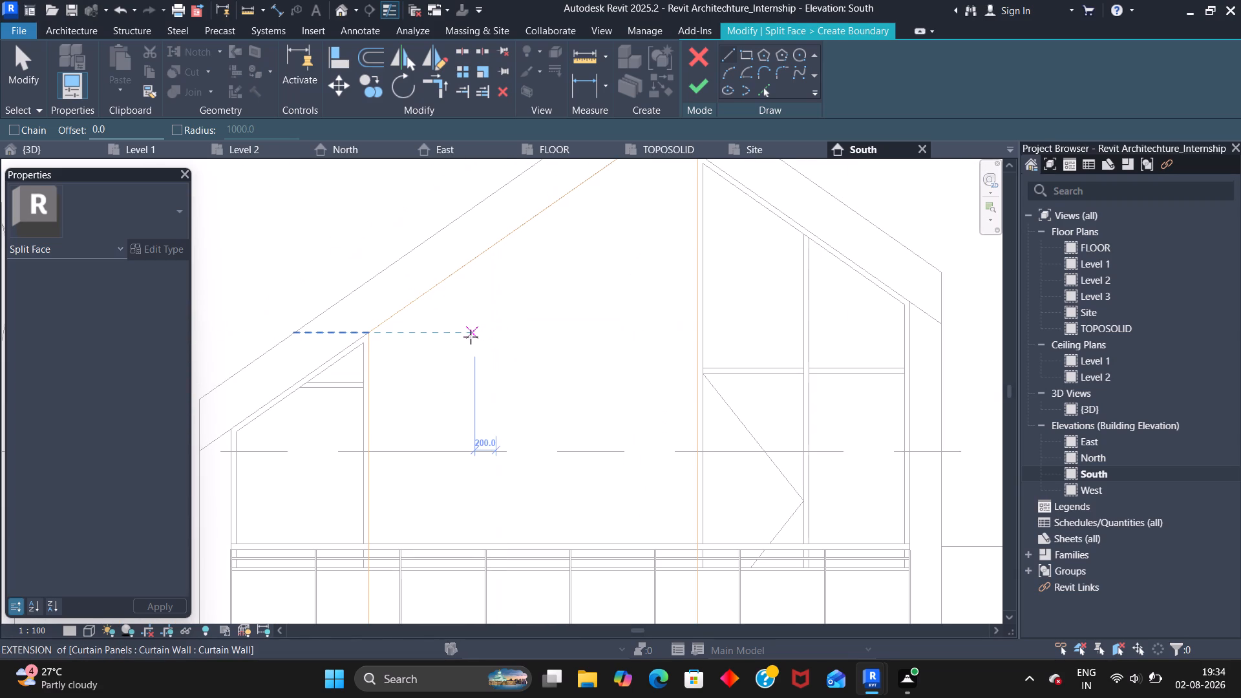
scroll(445, 334, "down", 1)
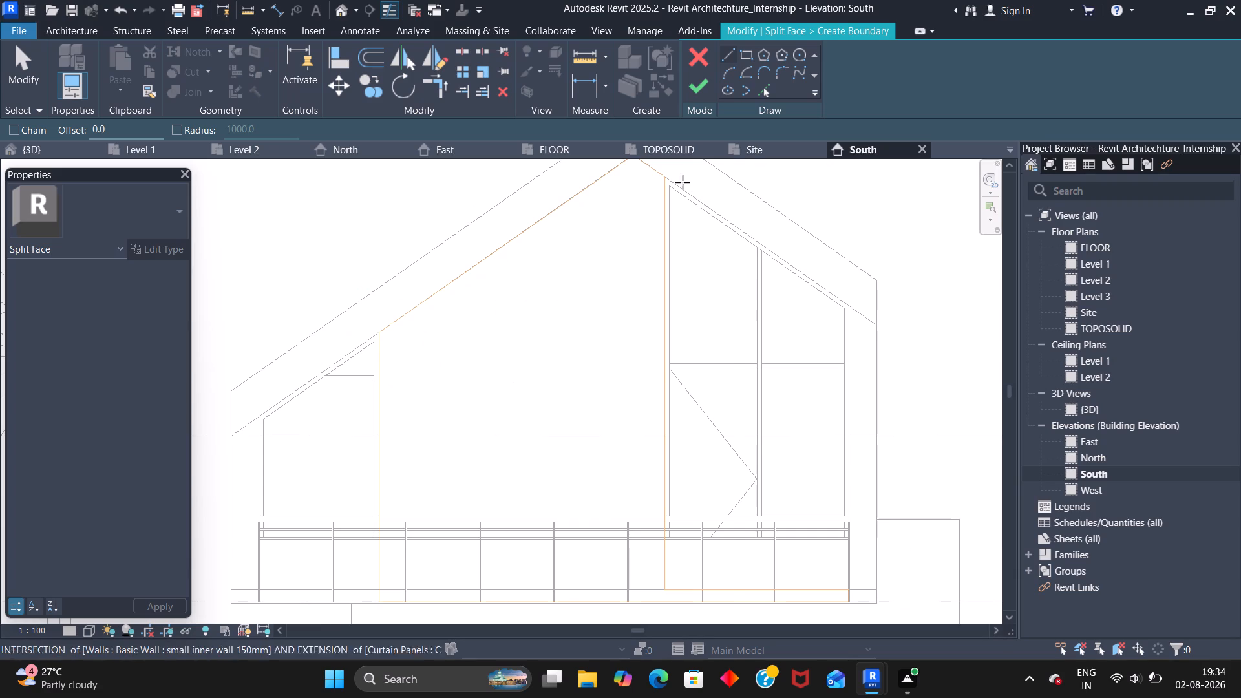
left_click(796, 74)
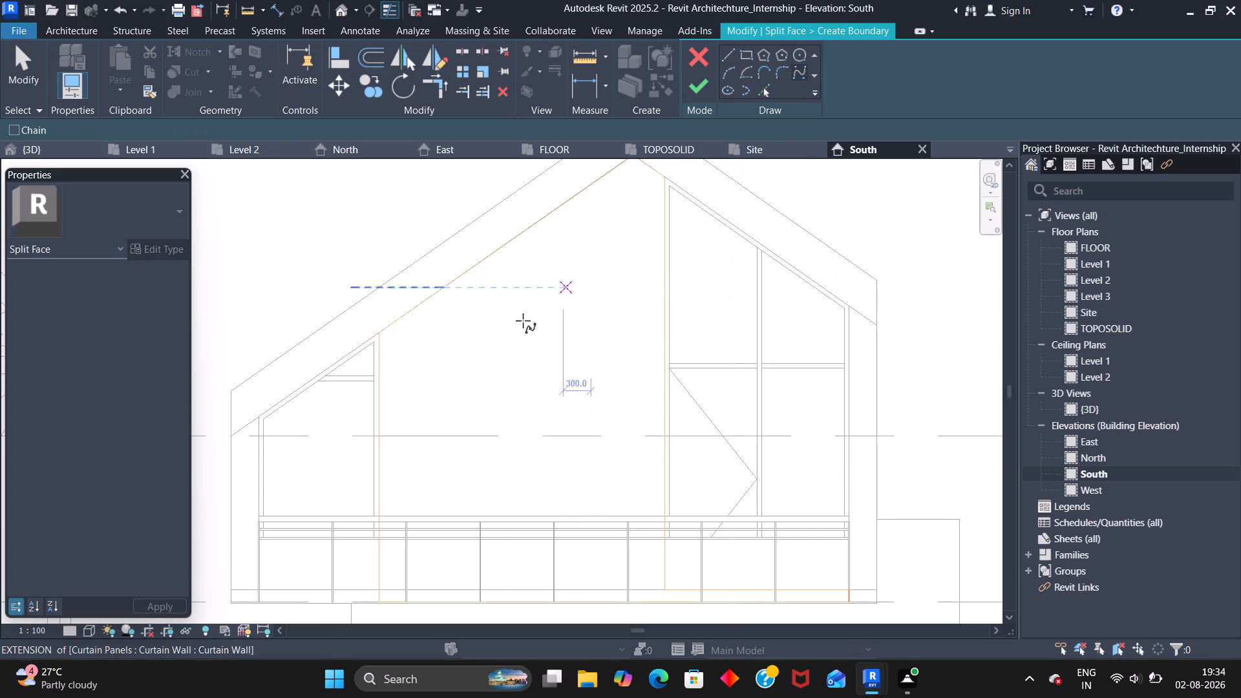
left_click(432, 335)
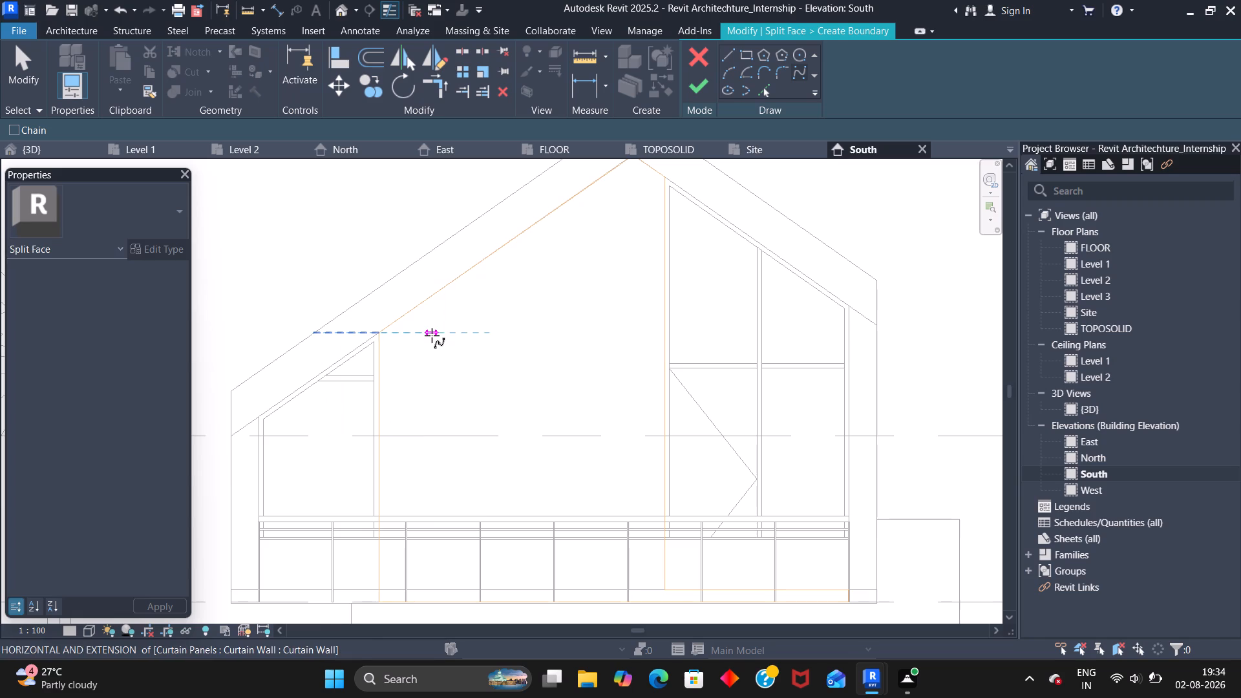
left_click(434, 397)
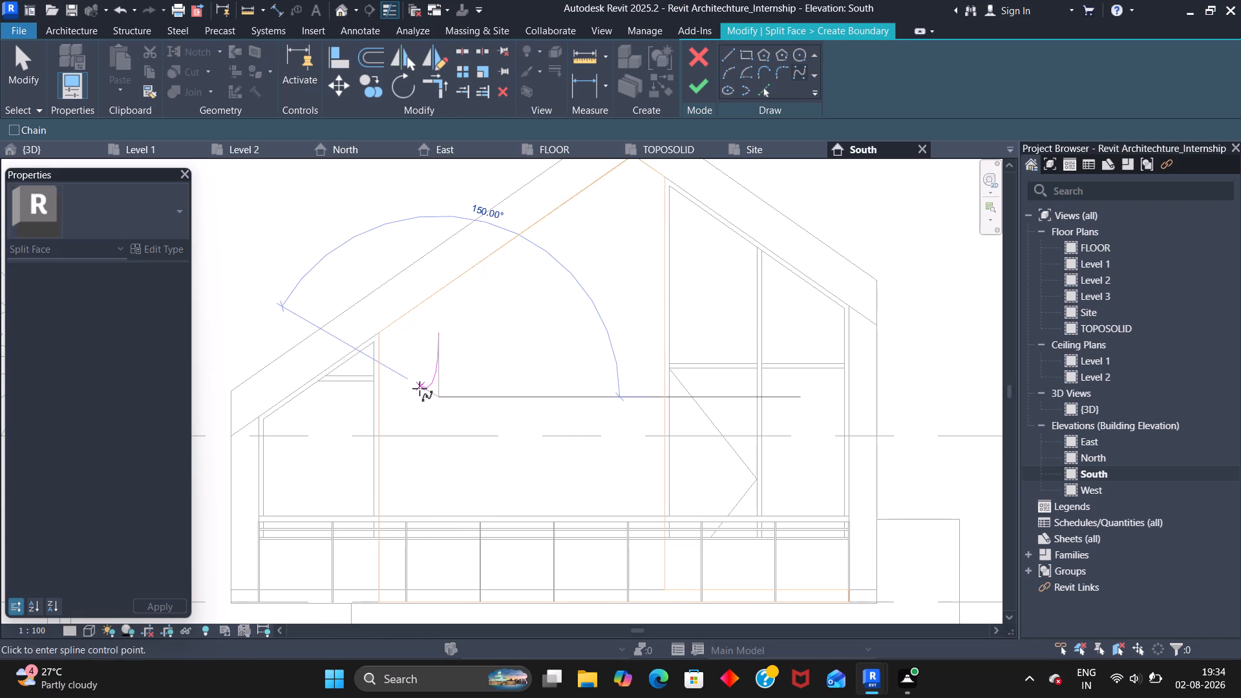
left_click(423, 400)
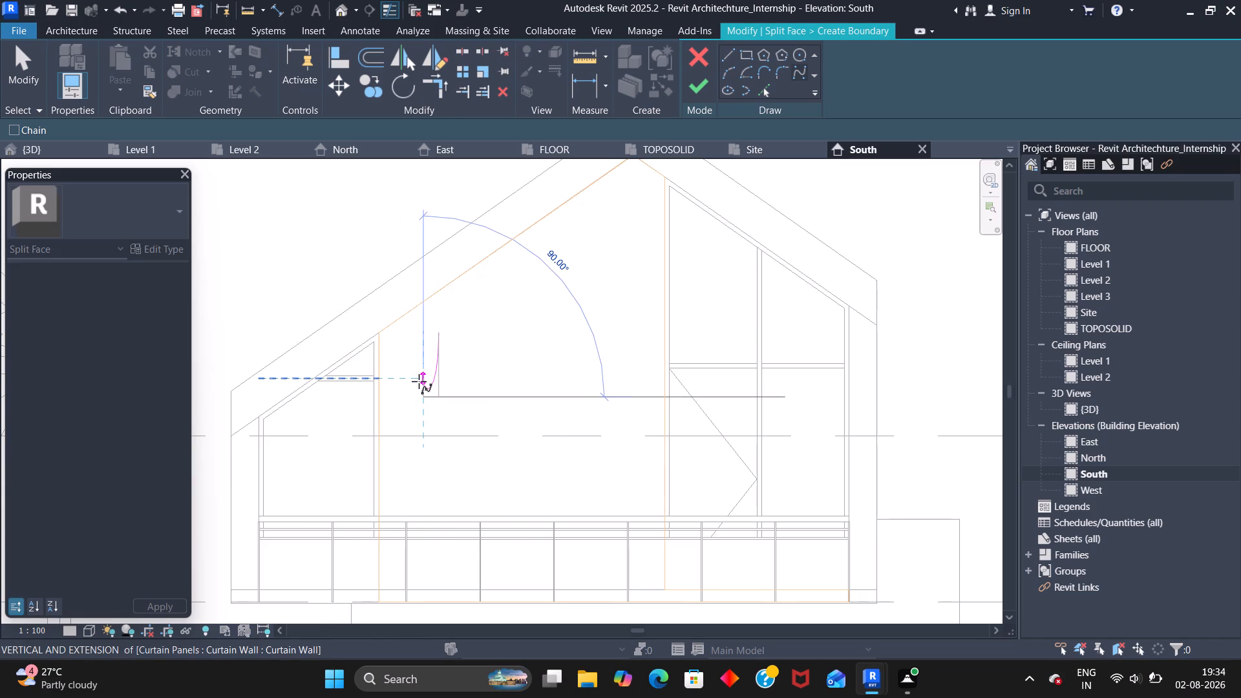
left_click(419, 381)
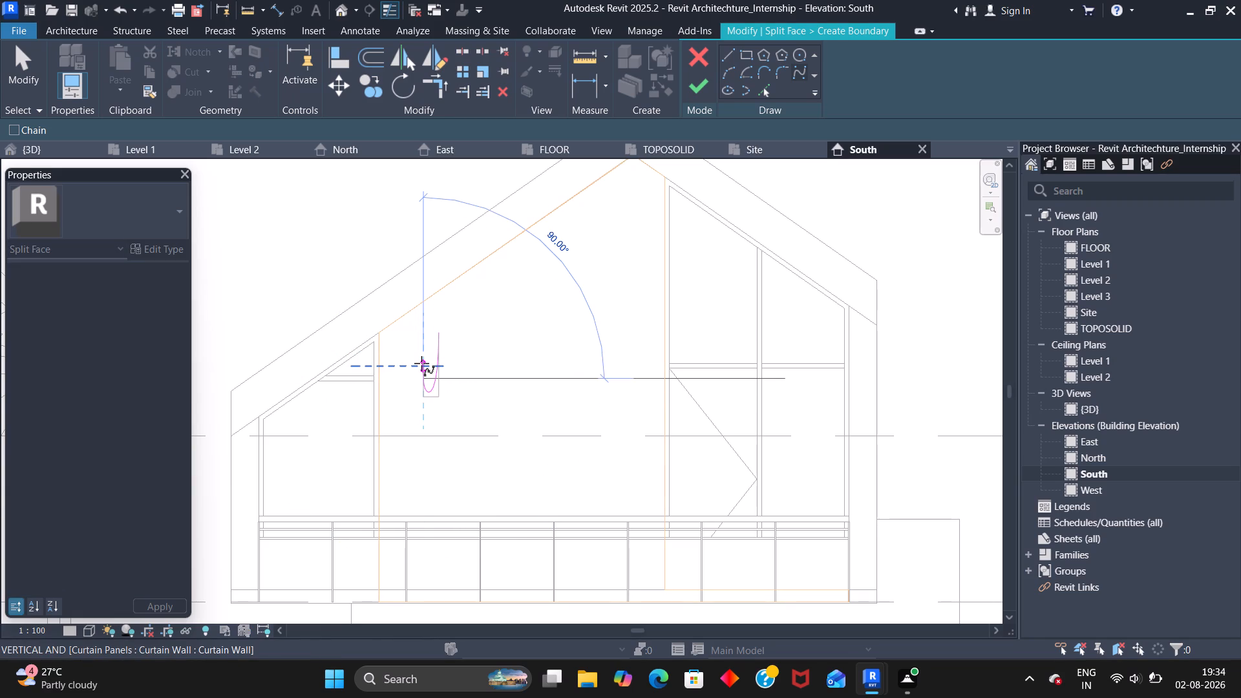
left_click(421, 363)
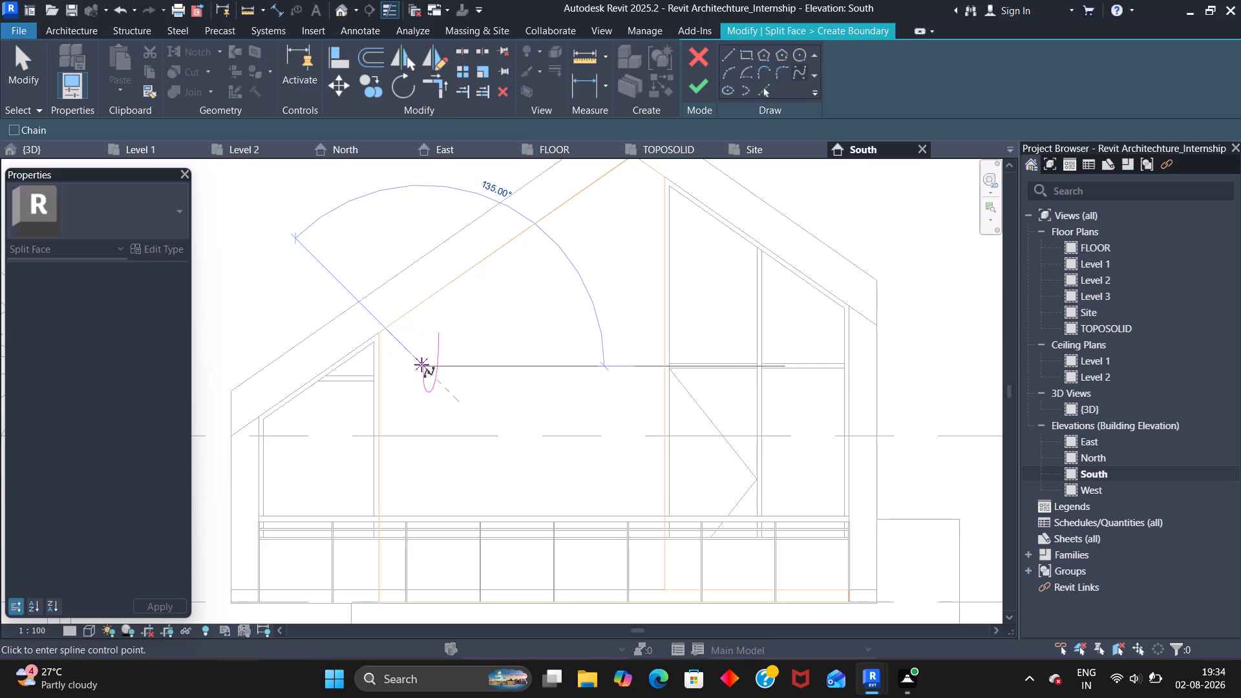
key("Escape")
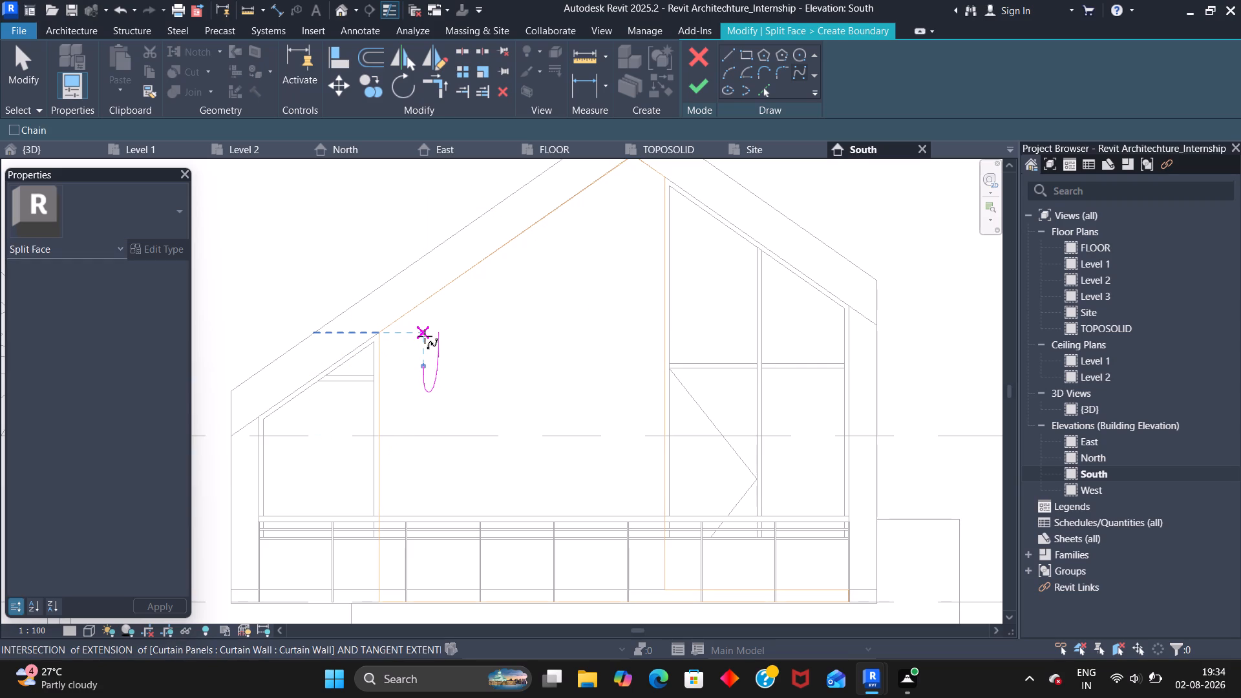
key("Escape")
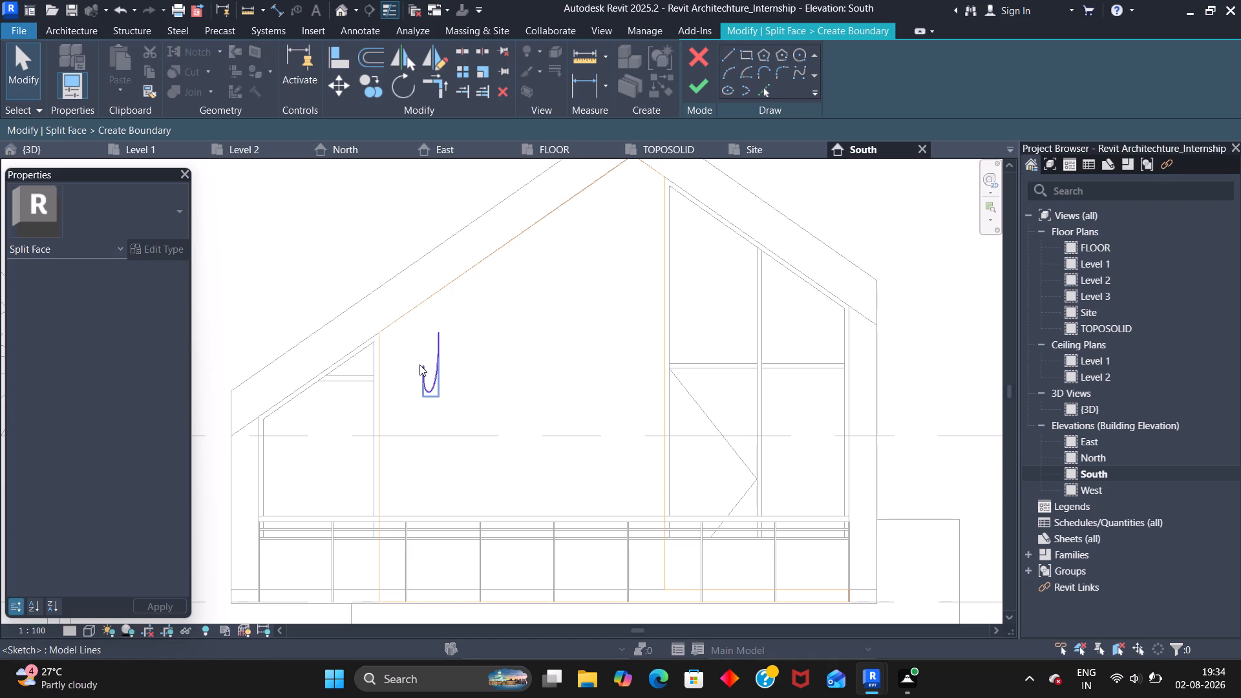
Draw a 40 mm horizontal line outward from the spline's short hook end and a 300 mm vertical line down from it.
scroll(419, 365, "up", 4)
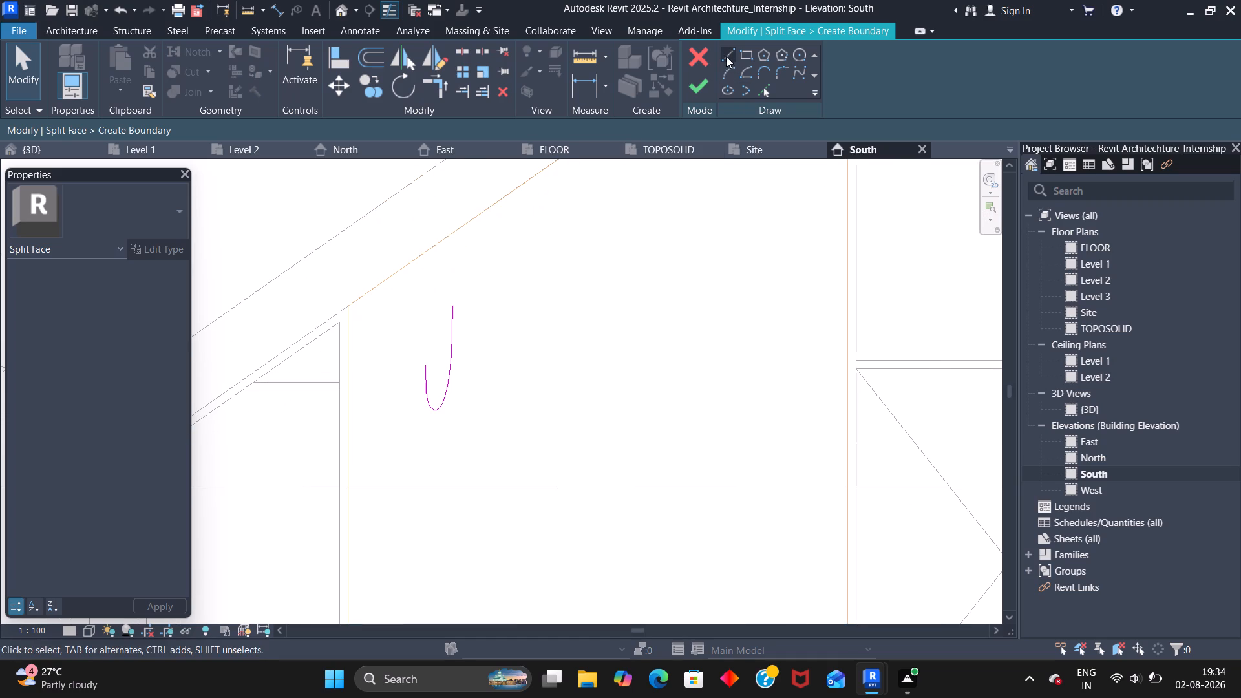
left_click(726, 54)
scroll(467, 358, "up", 4)
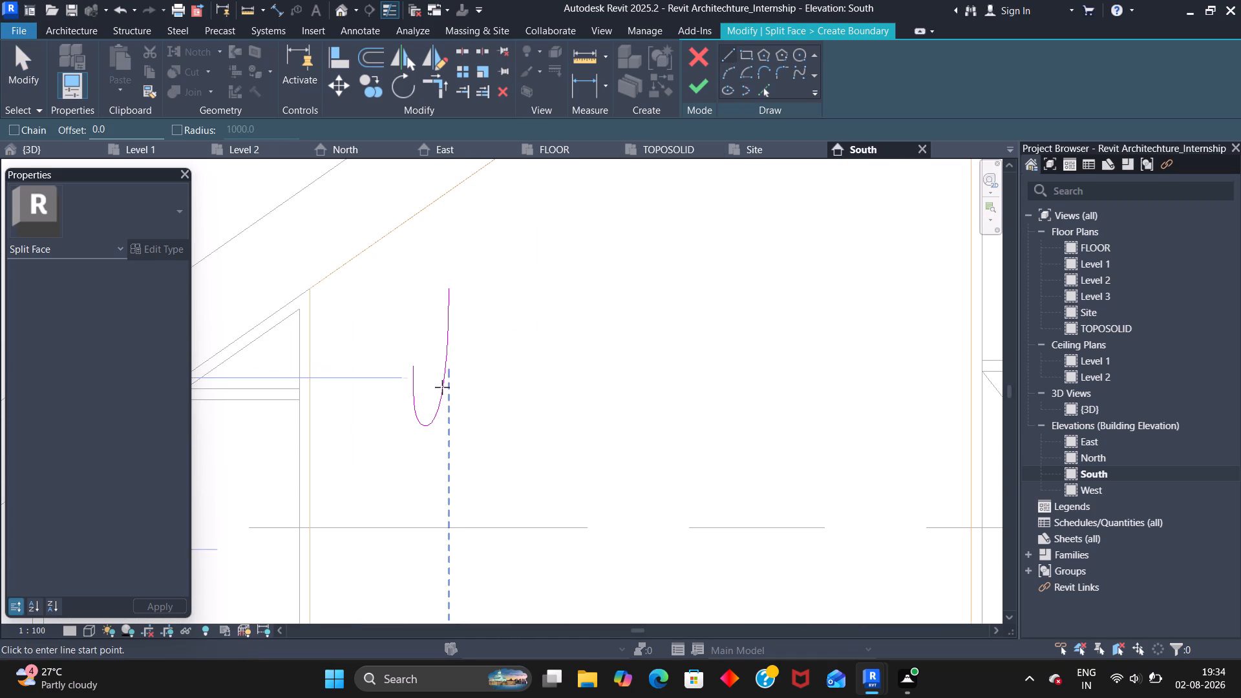
scroll(424, 388, "up", 3)
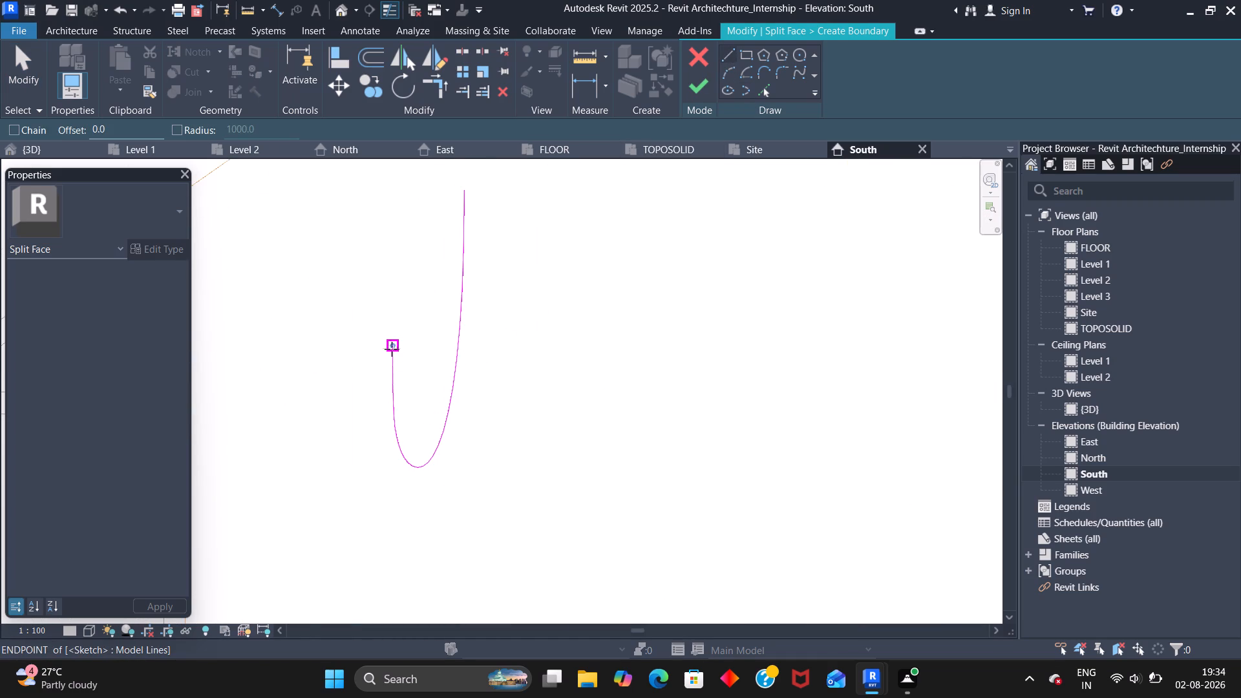
left_click(395, 349)
left_click(377, 346)
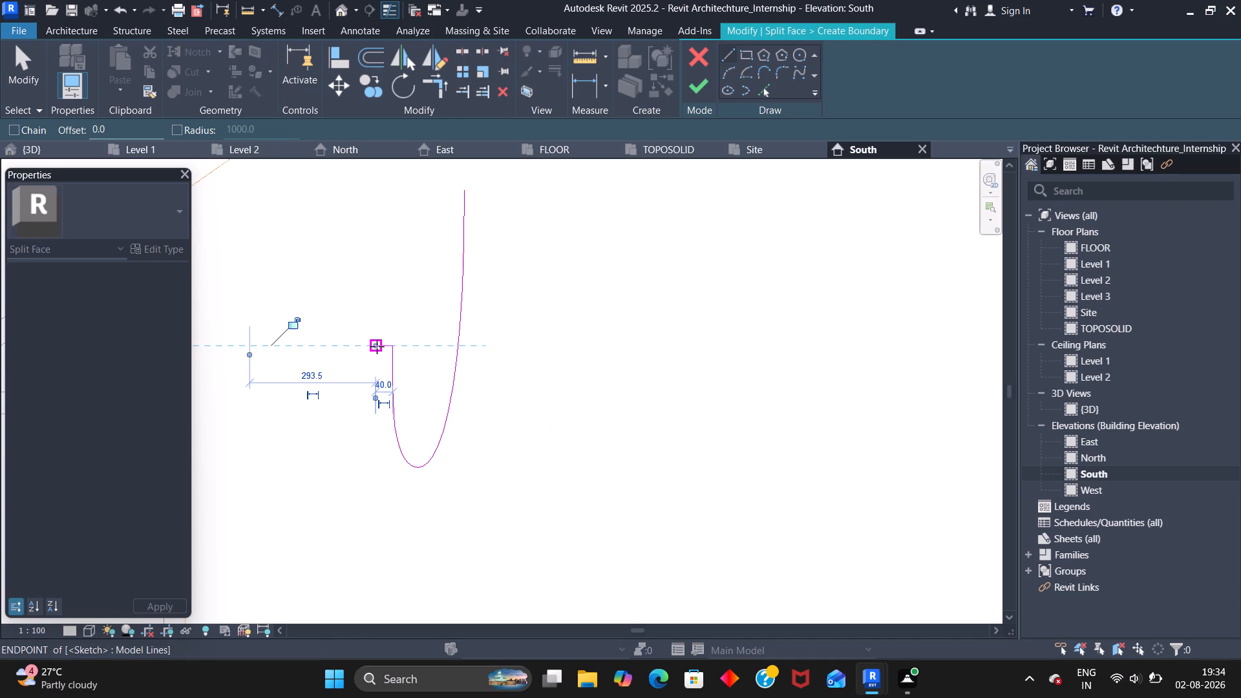
left_click(368, 426)
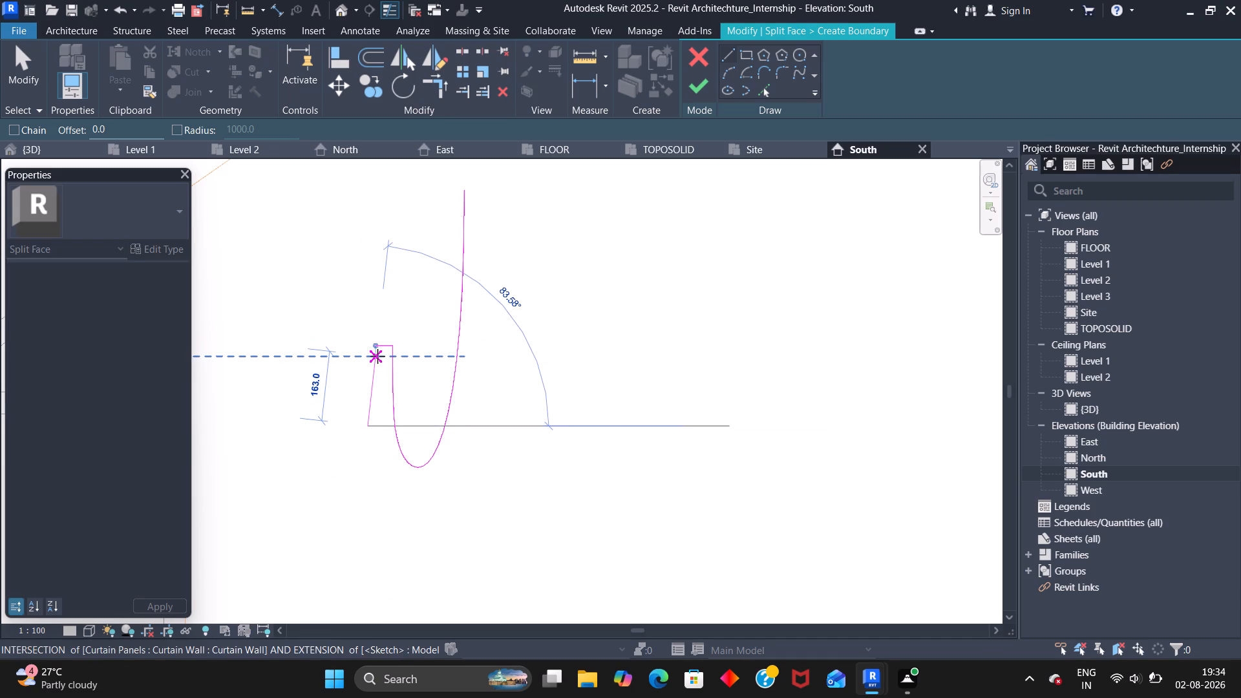
key("space")
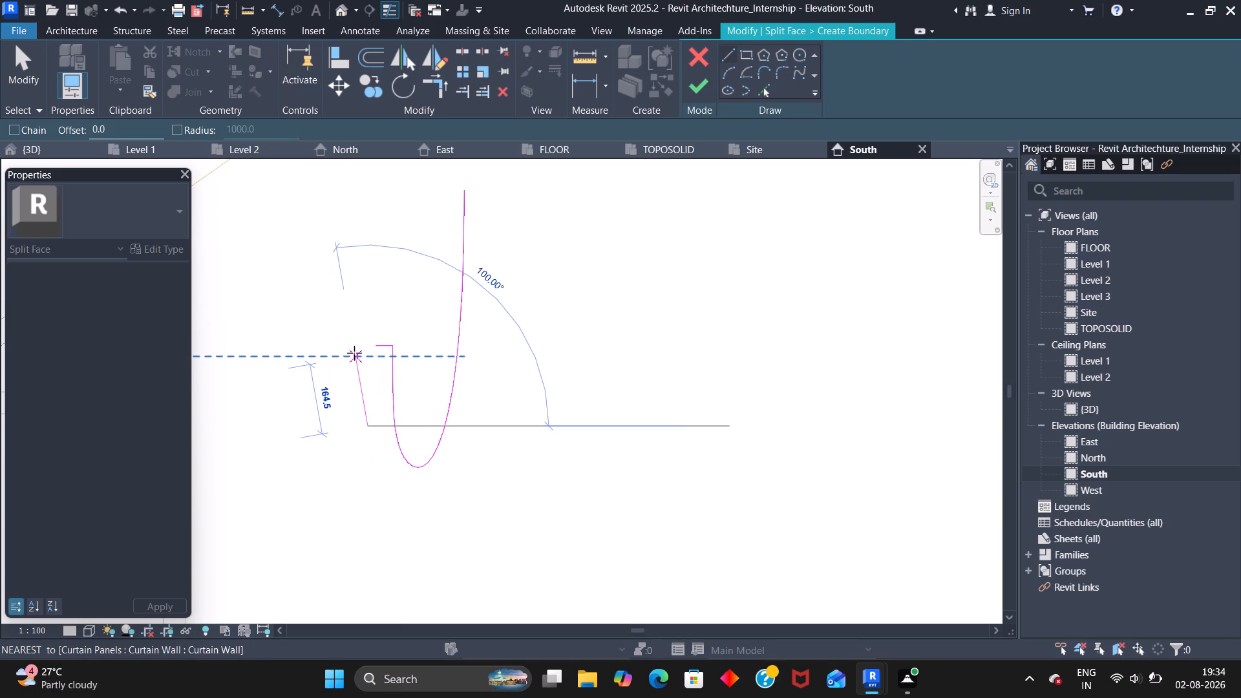
key("Escape")
left_click(374, 346)
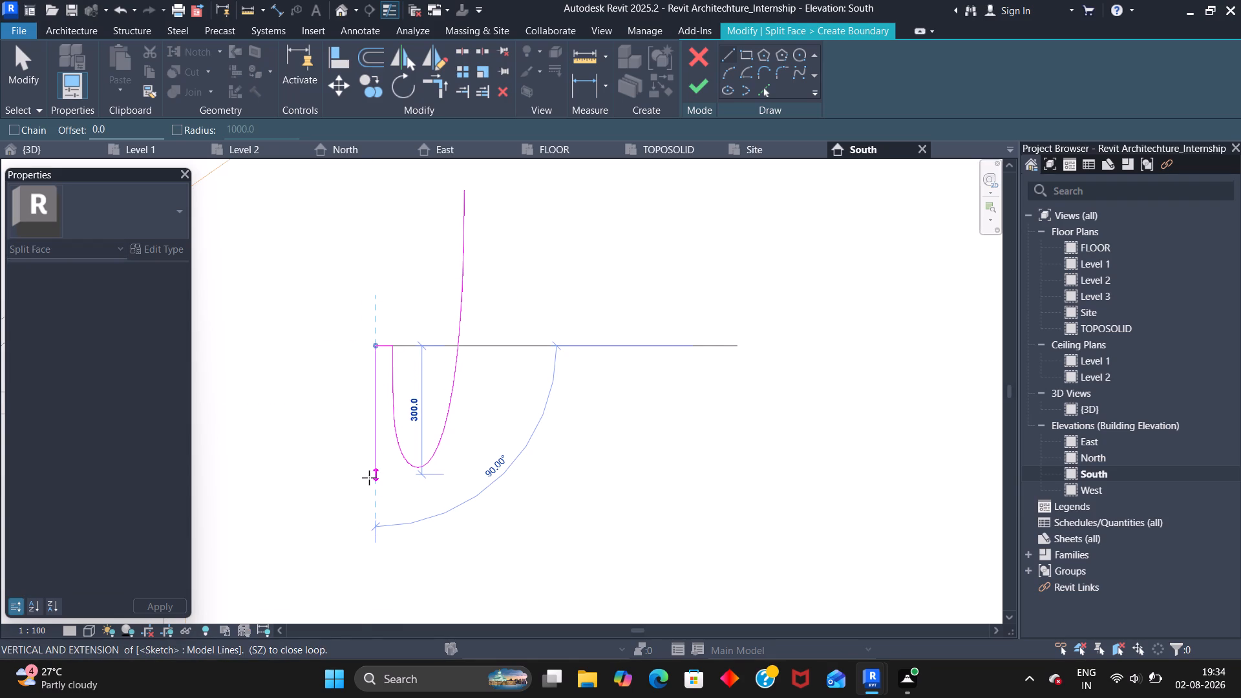
left_click(369, 478)
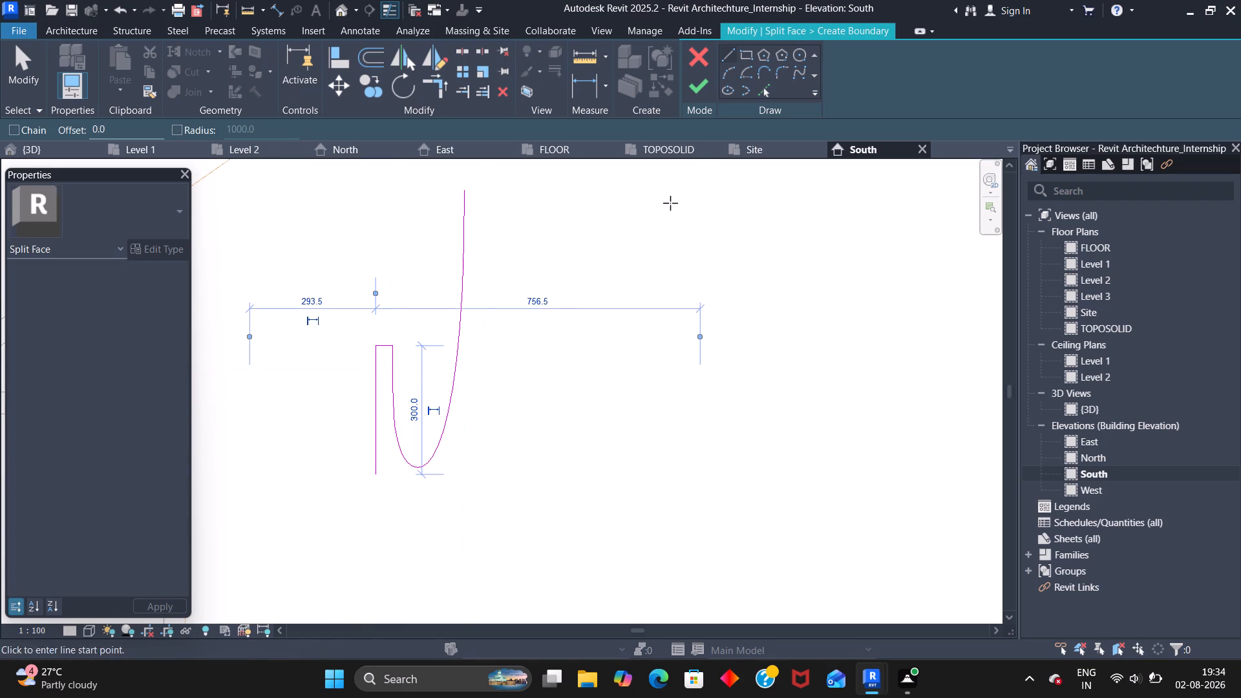
Close the J outline with a spline from the vertical line's lower end around the stem and top bar, and finish the split face.
left_click(794, 69)
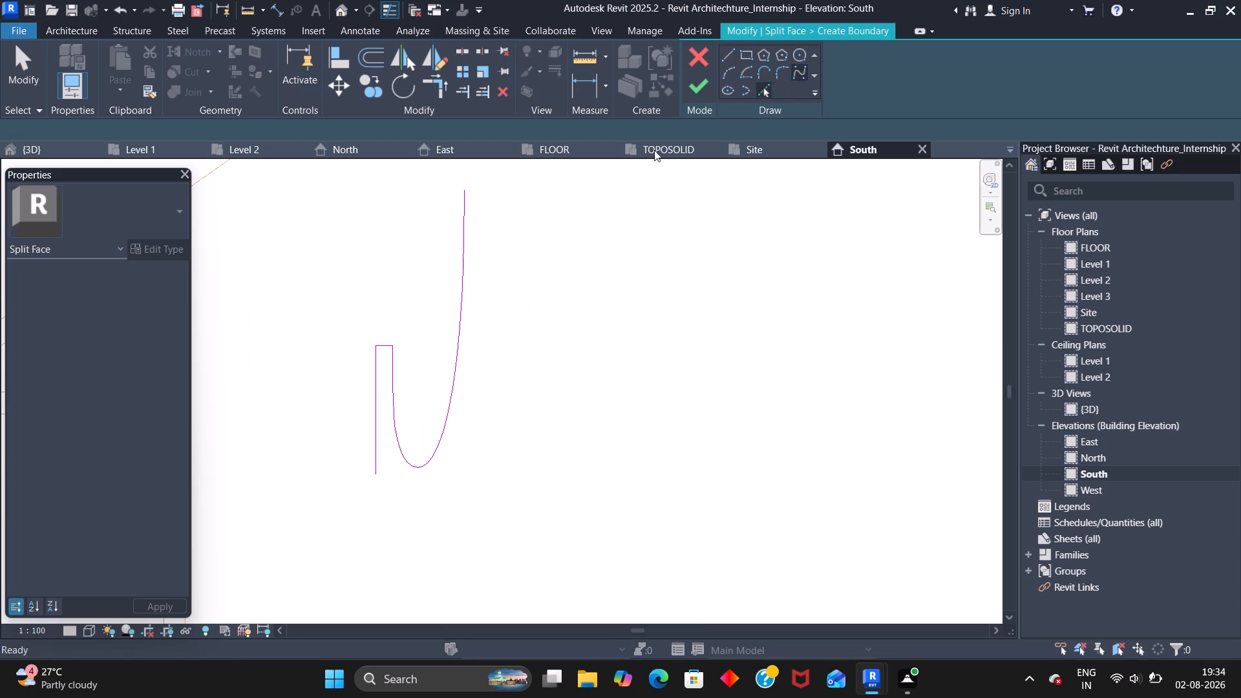
left_click(376, 474)
left_click(436, 491)
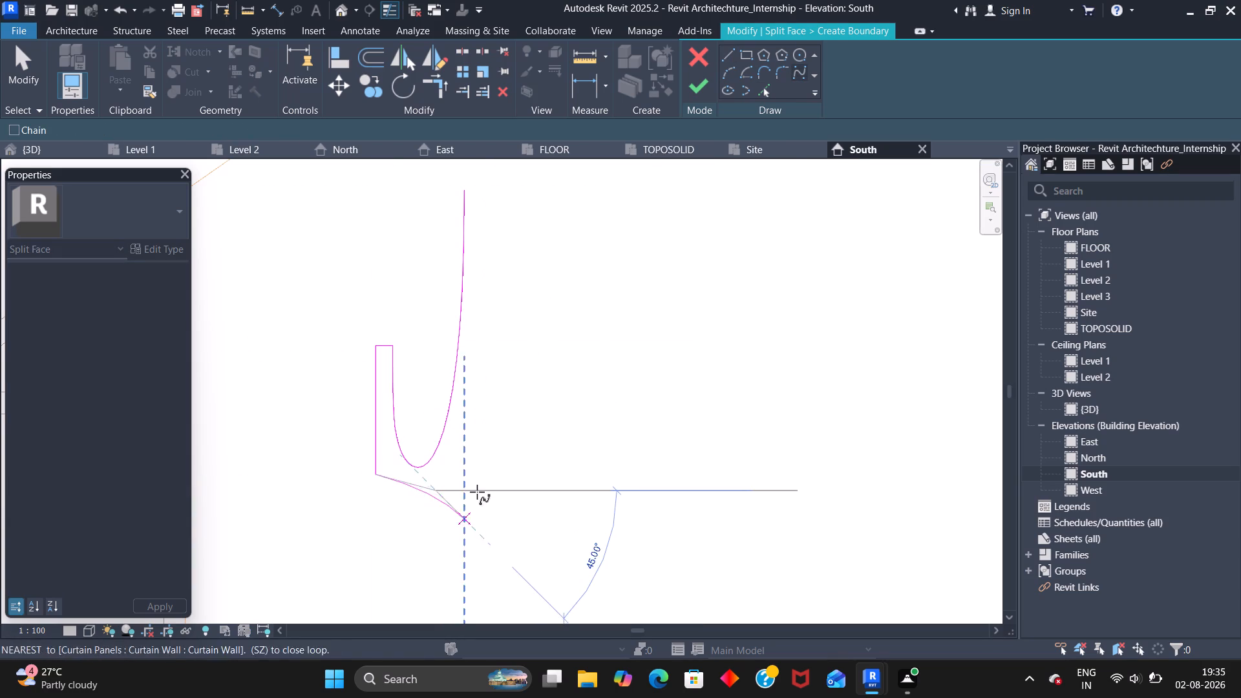
left_click(496, 432)
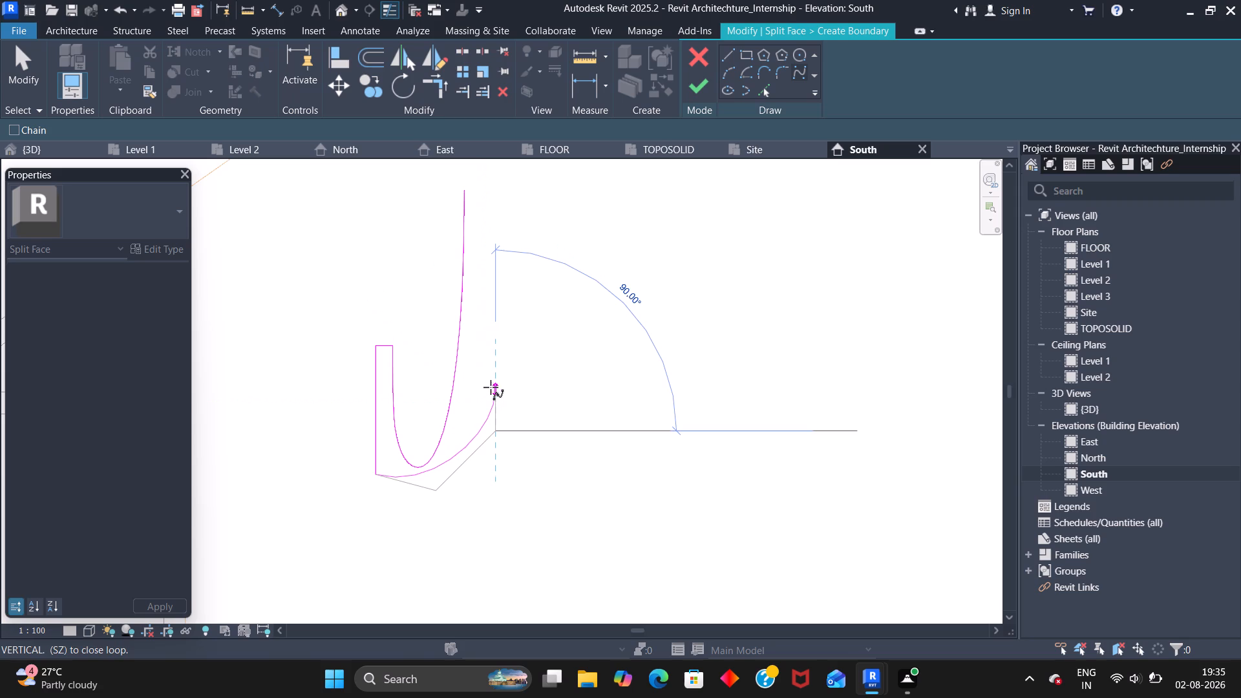
left_click(493, 385)
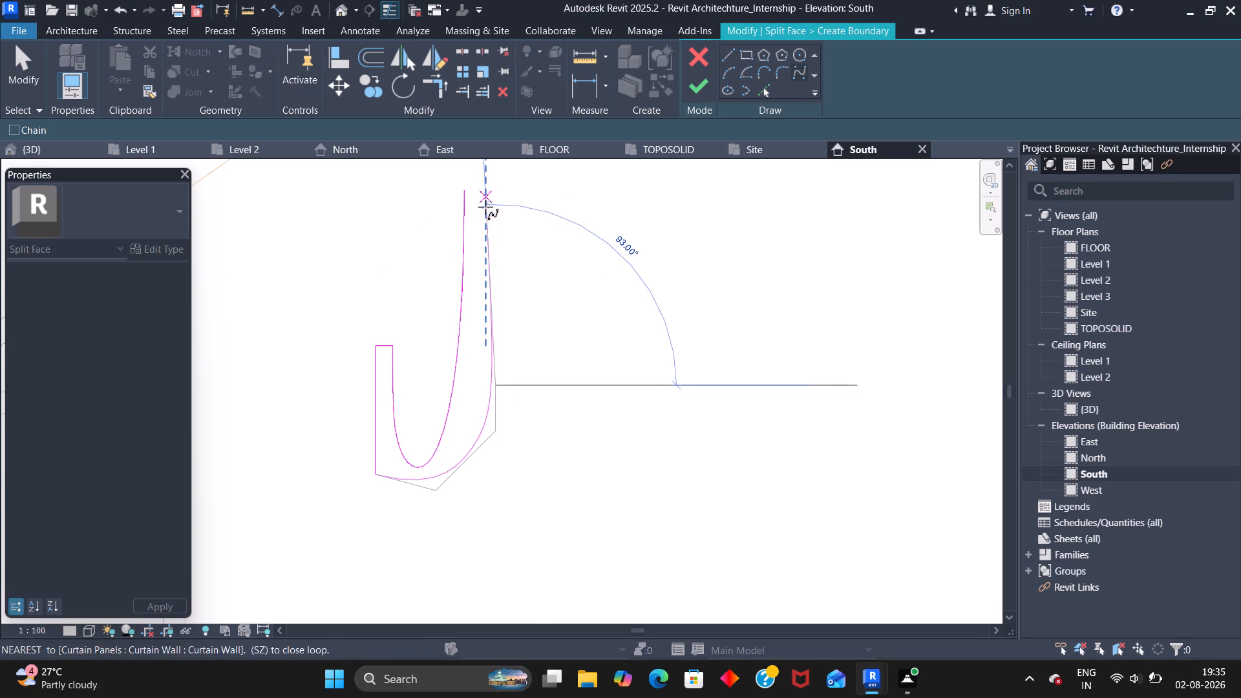
left_click(495, 198)
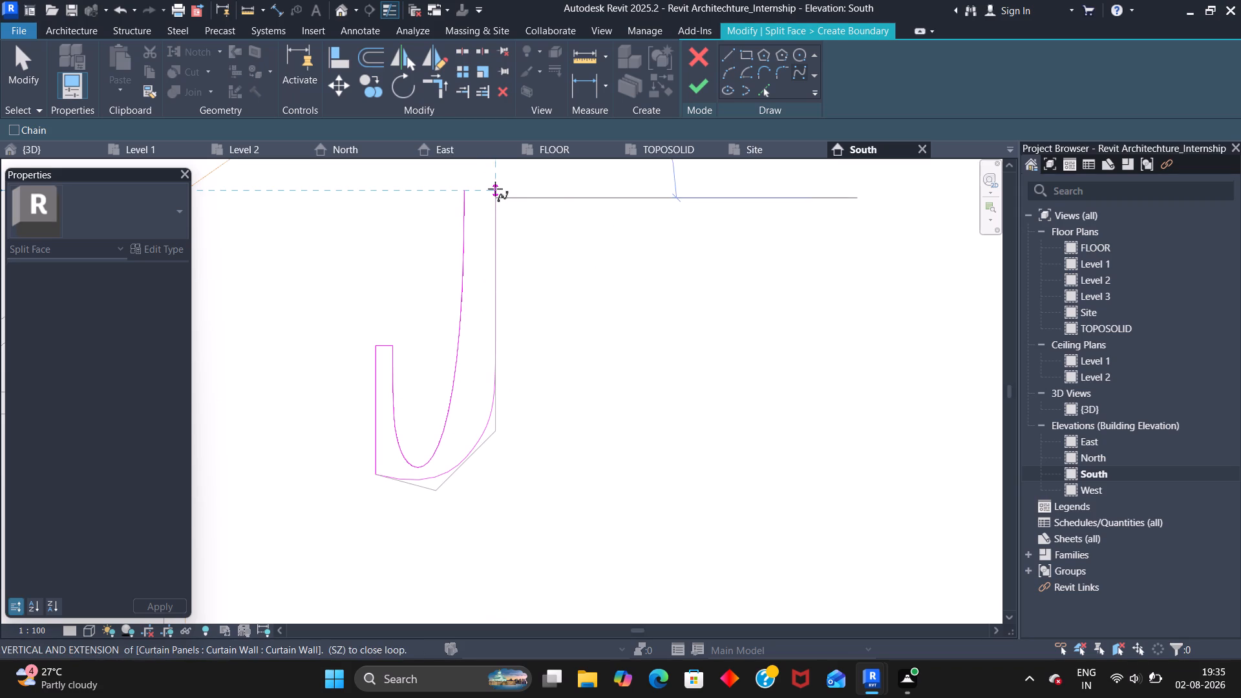
left_click(591, 198)
scroll(591, 203, "down", 3)
middle_click_drag(600, 212, 604, 270)
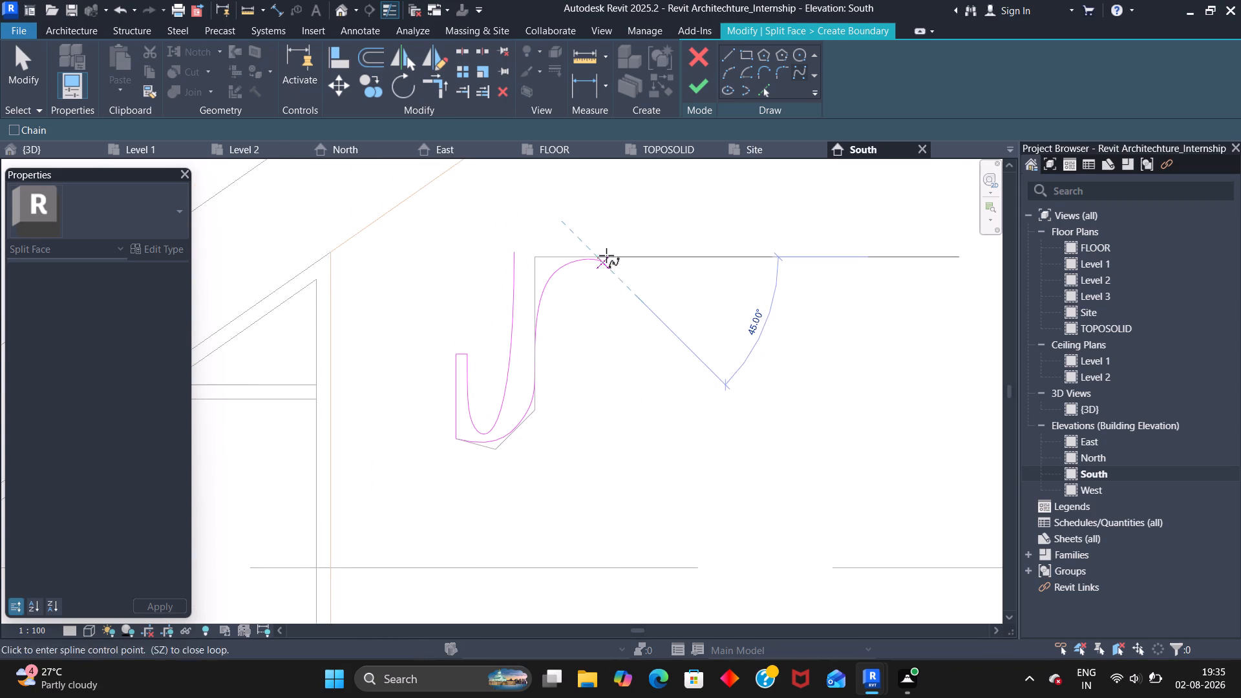
left_click(610, 231)
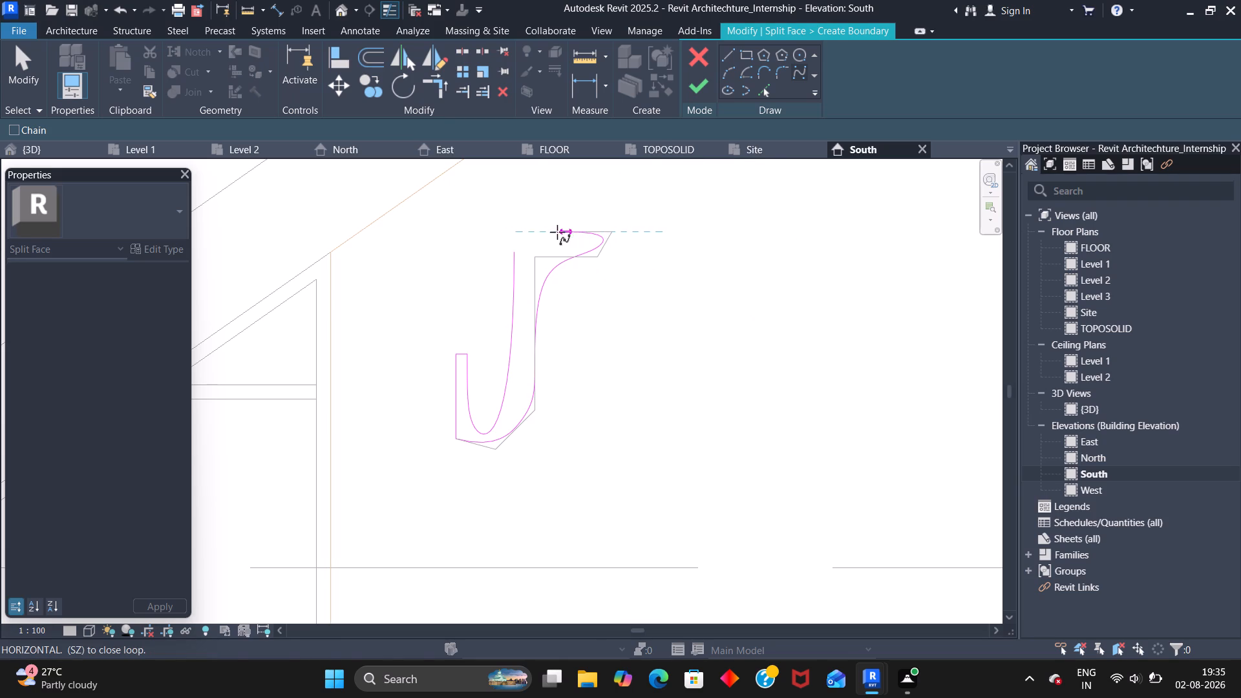
left_click(469, 234)
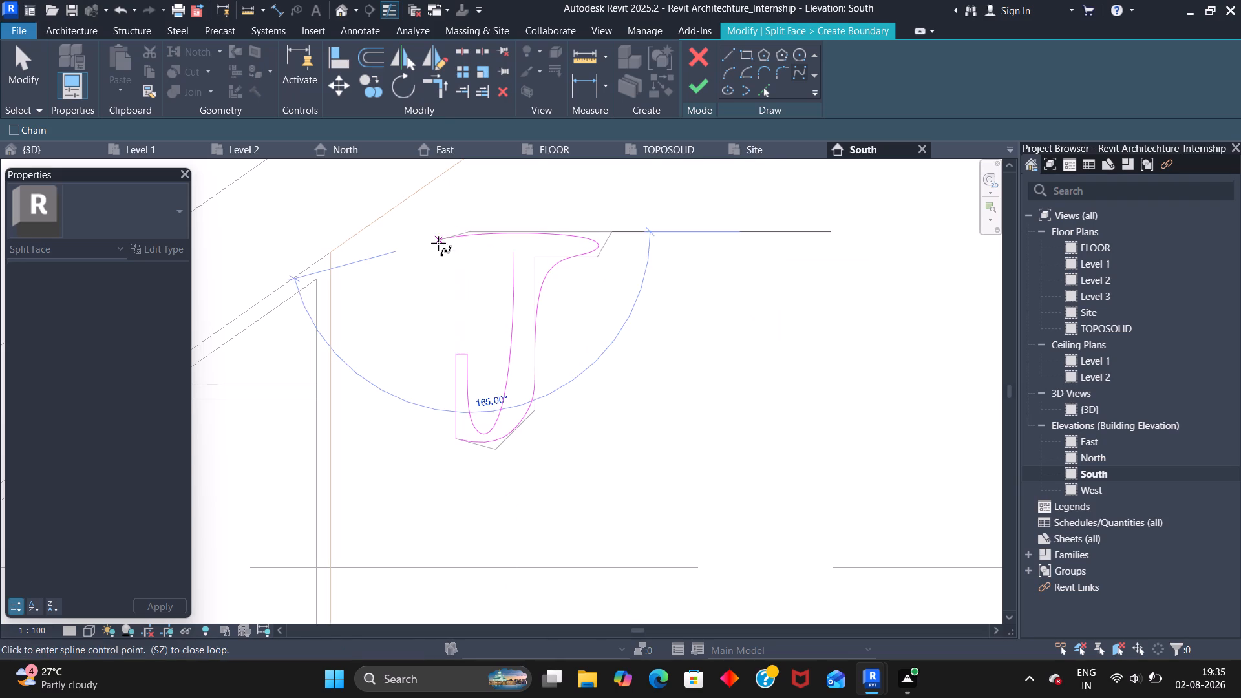
left_click(449, 237)
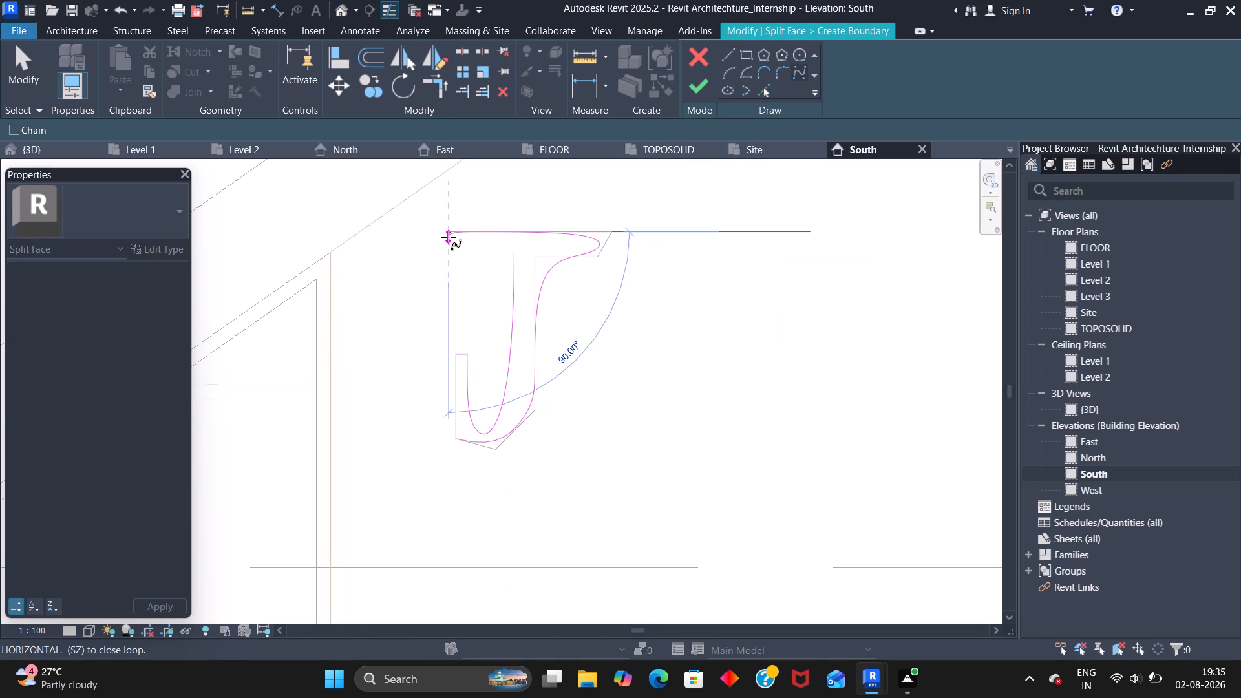
left_click(449, 253)
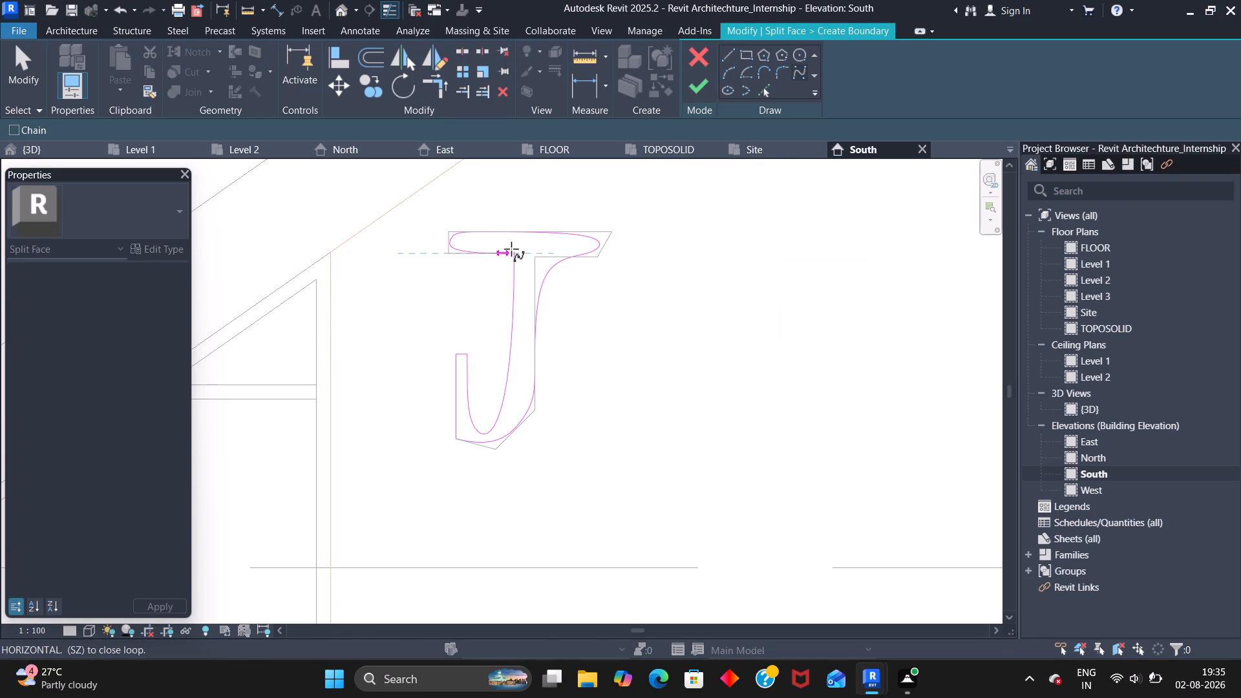
left_click(511, 248)
scroll(508, 251, "up", 2)
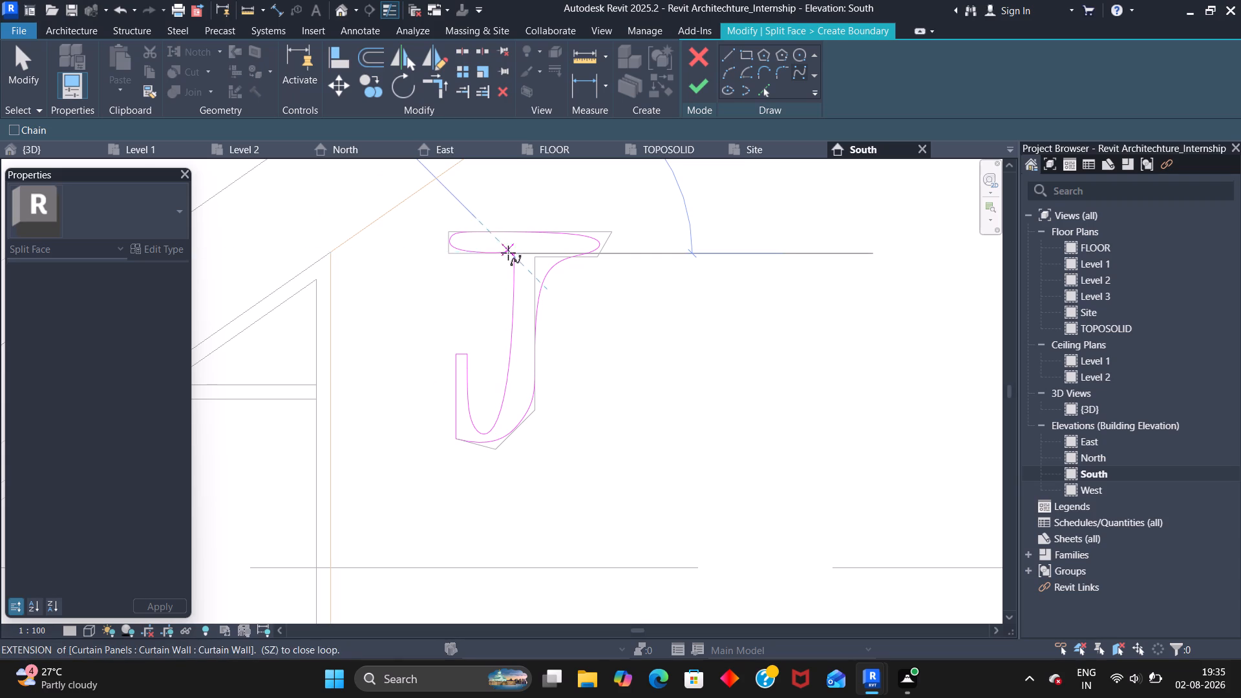
scroll(508, 253, "up", 10)
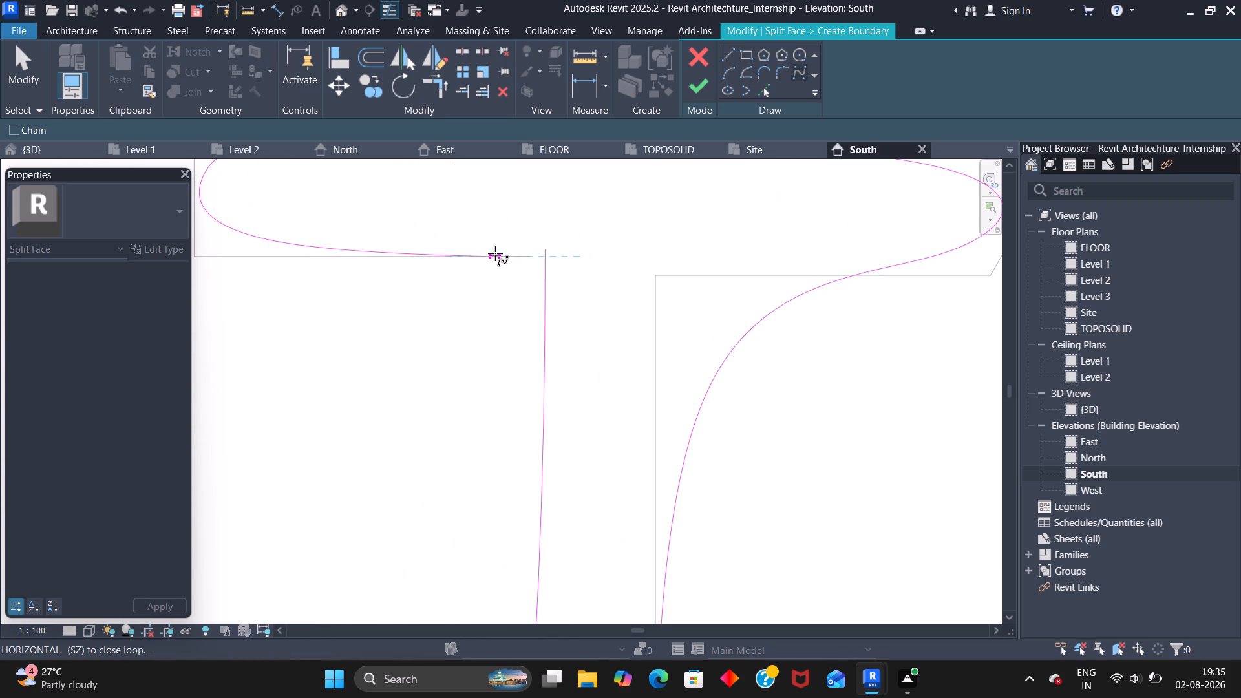
scroll(498, 256, "up", 7)
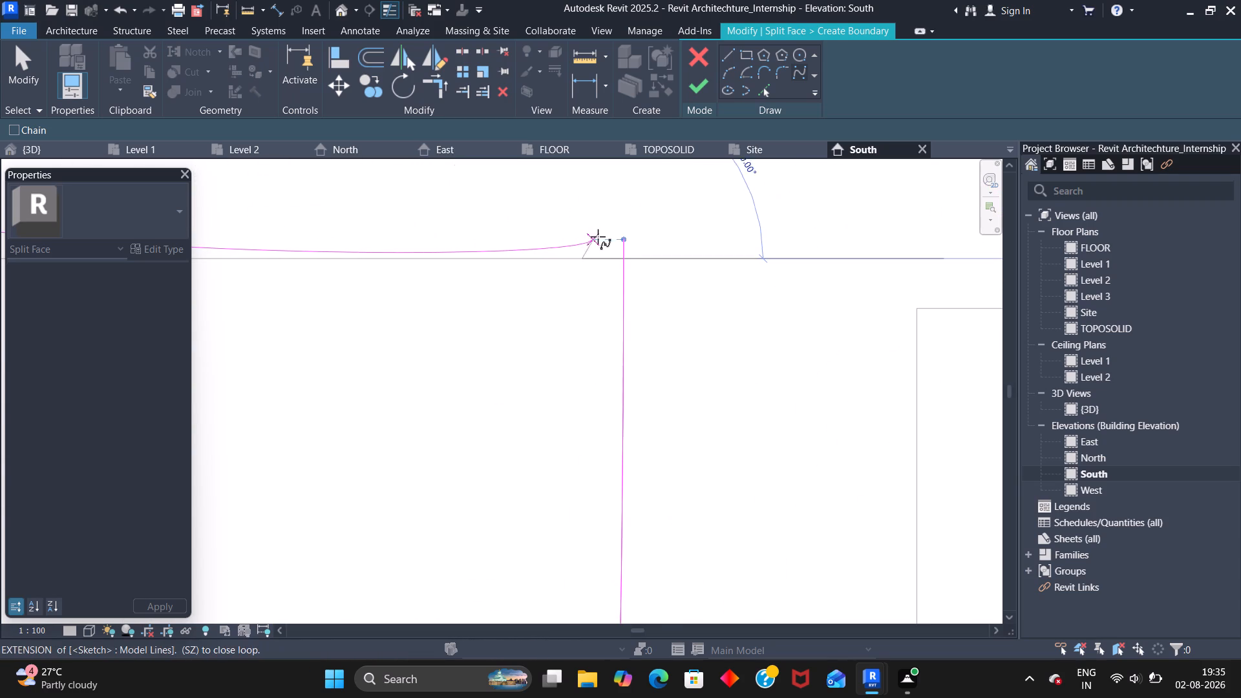
left_click(622, 237)
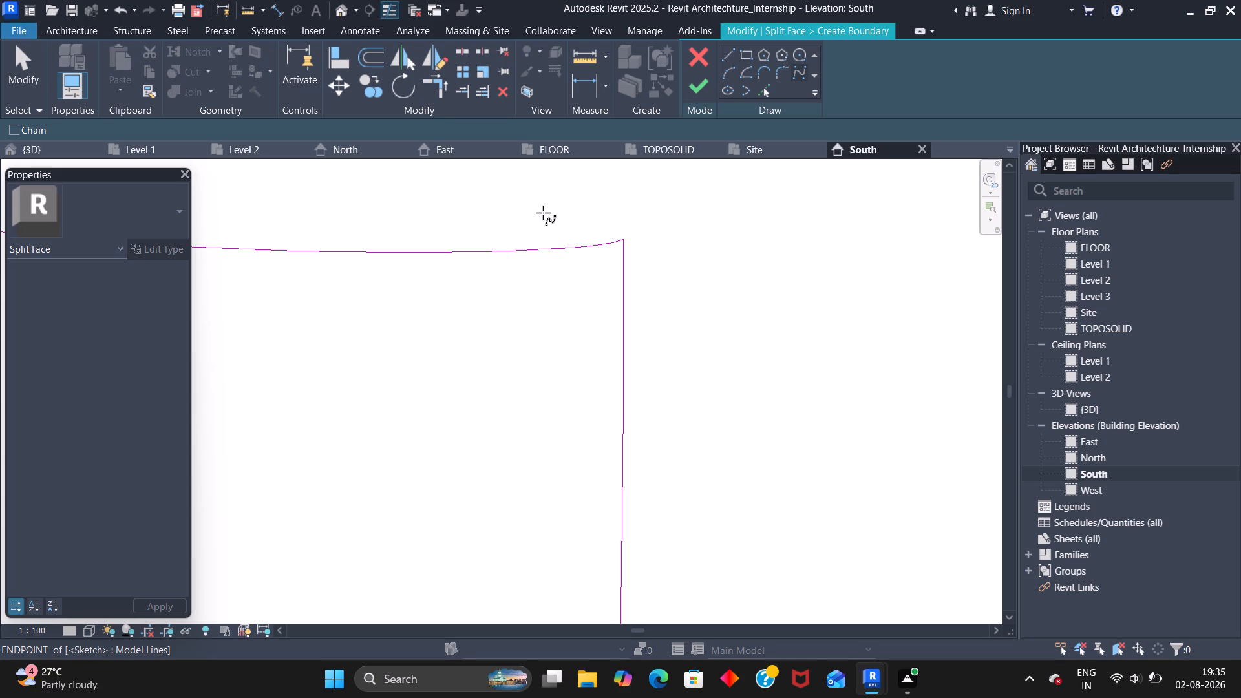
scroll(644, 254, "down", 2)
left_click(699, 87)
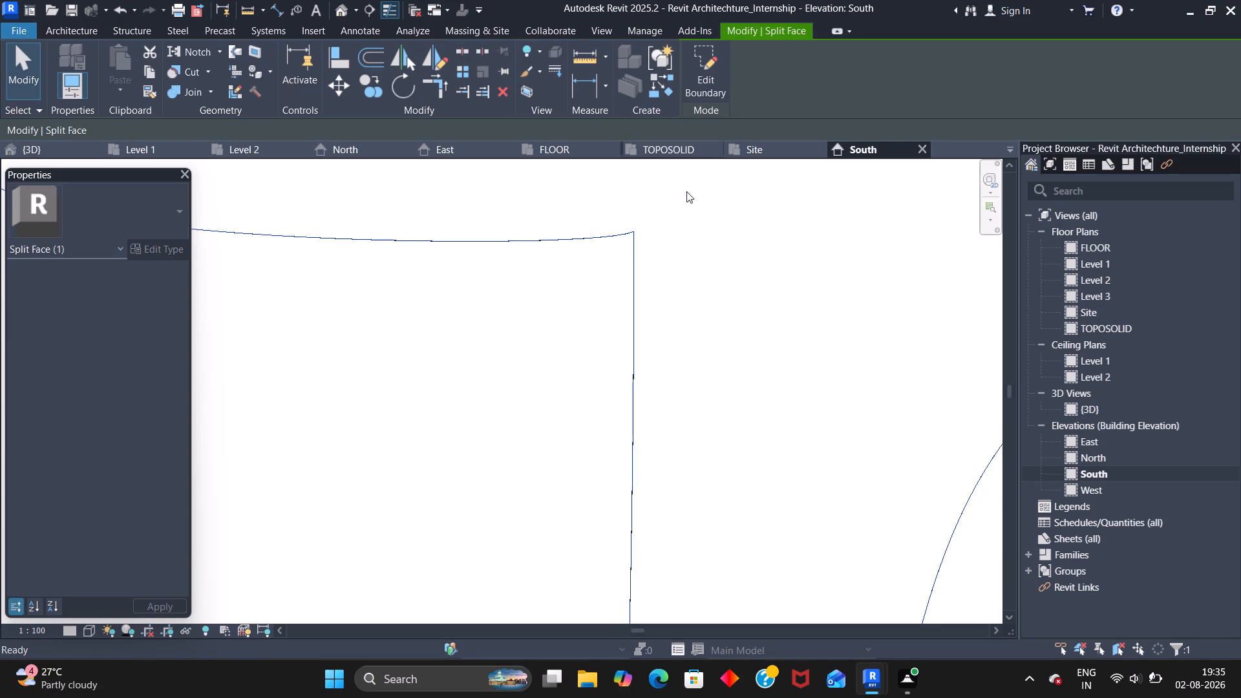
Start Split Face on the gable wall again and sketch a letter A's outer edges beside the J: about 760 mm slope, 106 mm top, 811 mm slope.
scroll(698, 264, "down", 16)
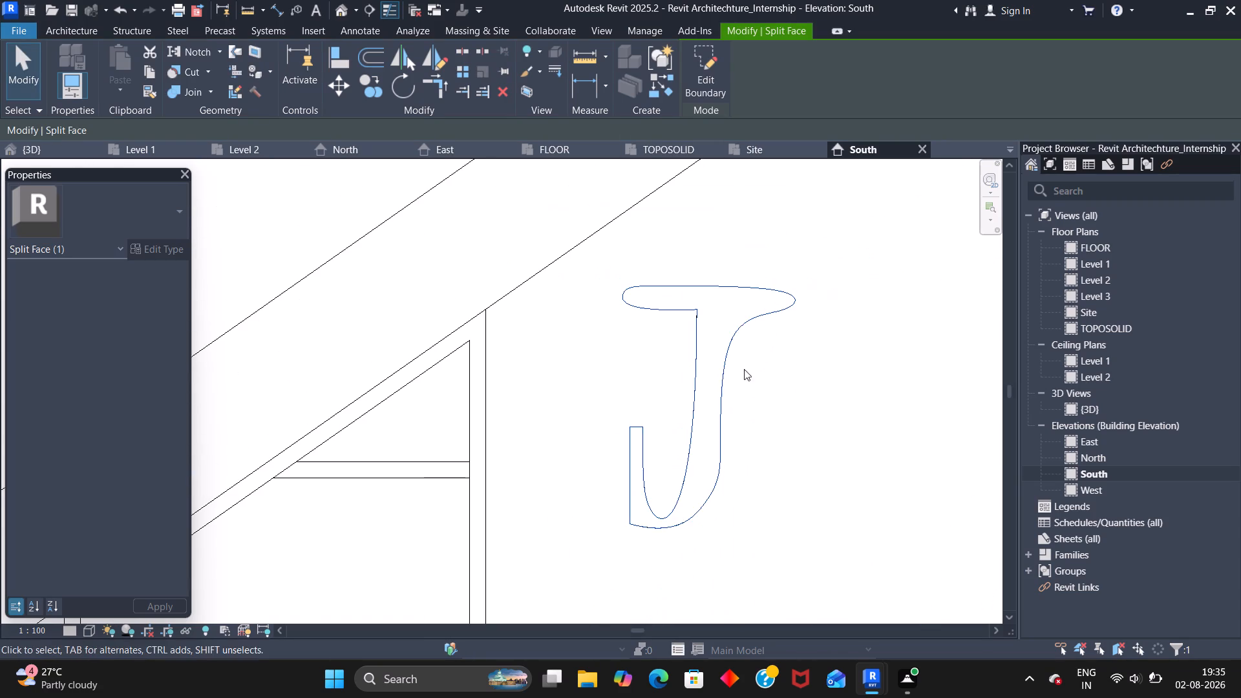
middle_click_drag(778, 383, 646, 330)
scroll(628, 335, "down", 6)
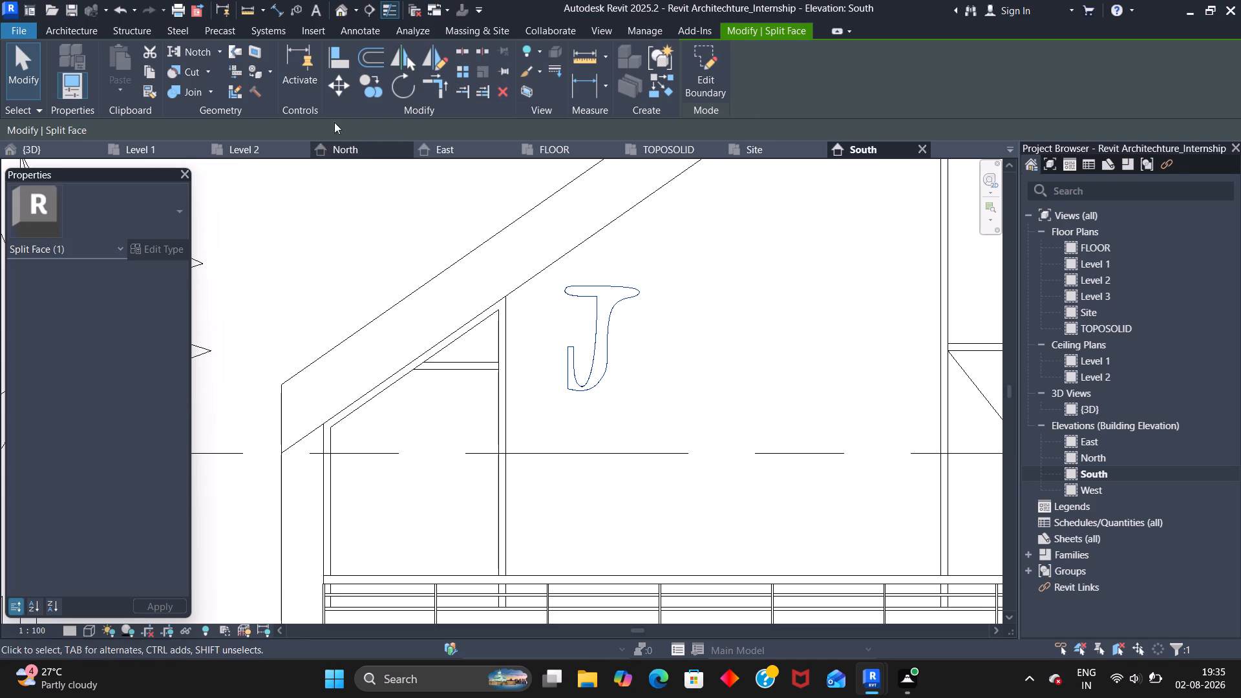
left_click(260, 49)
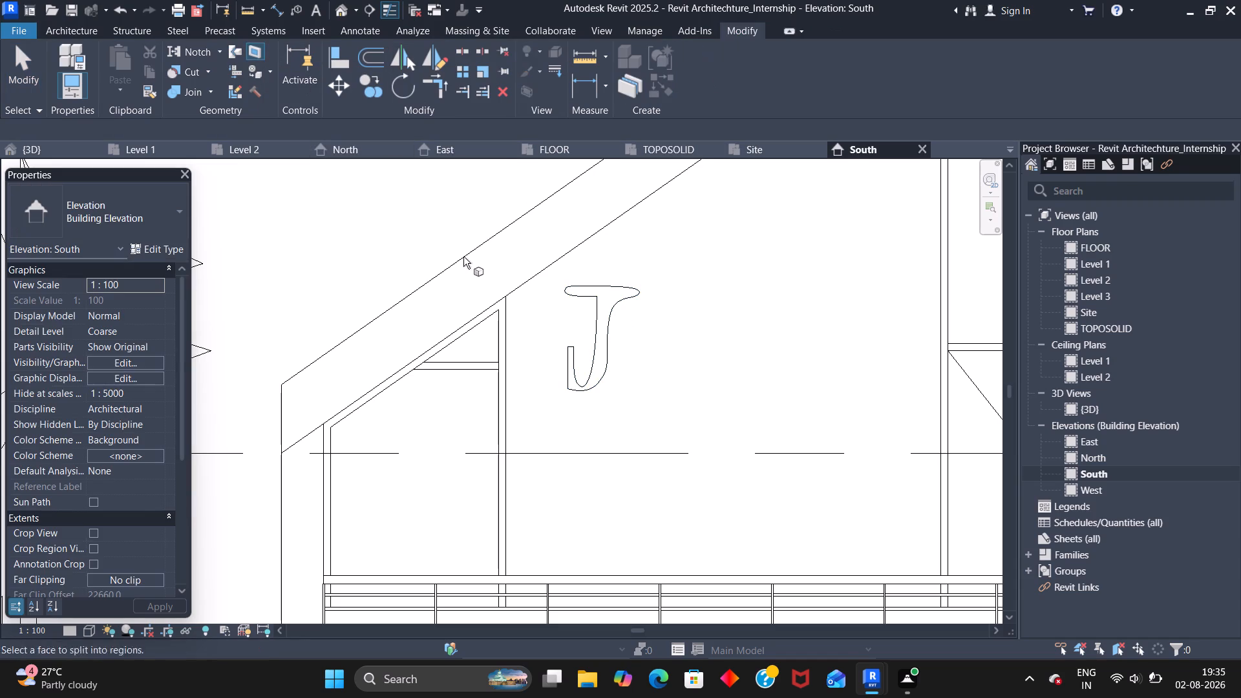
scroll(518, 282, "up", 5)
left_click(525, 285)
scroll(622, 198, "down", 2)
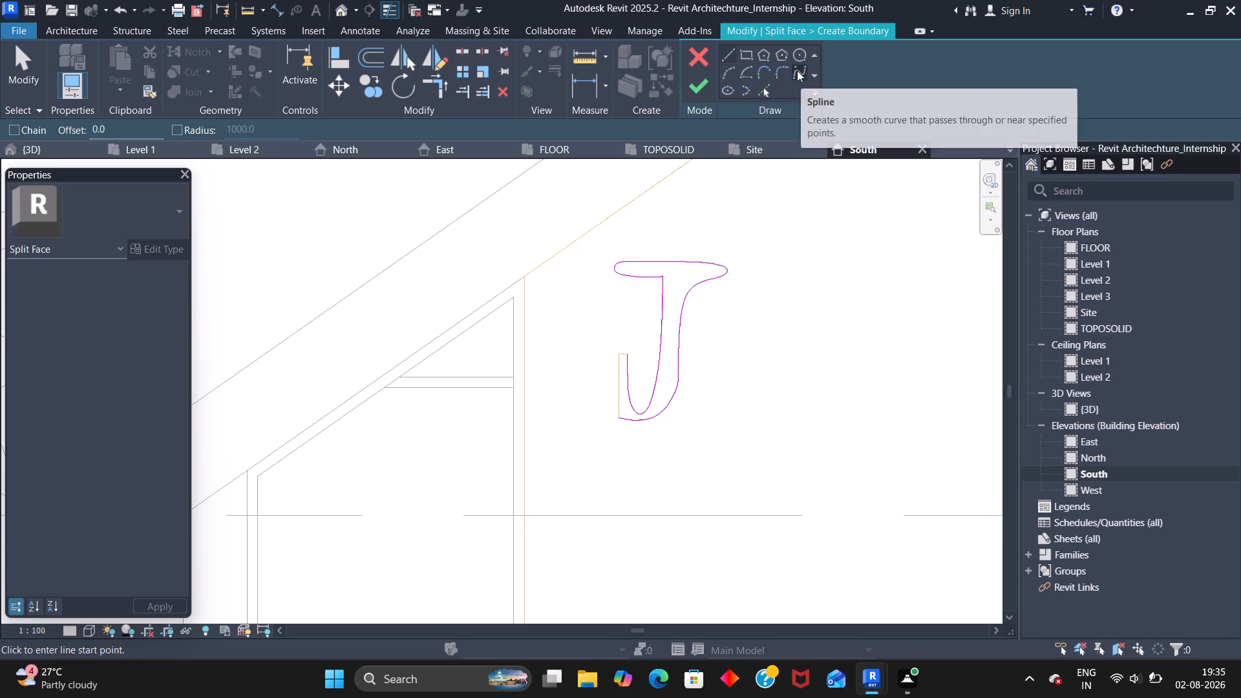
left_click(727, 54)
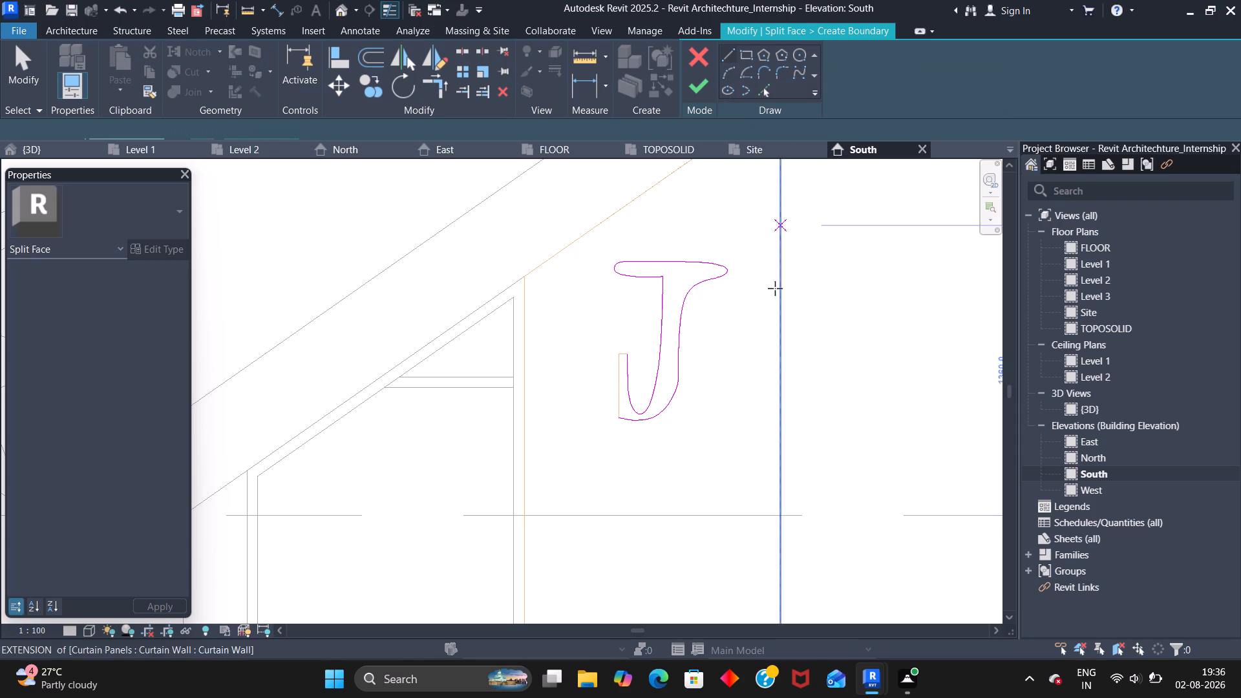
left_click(702, 418)
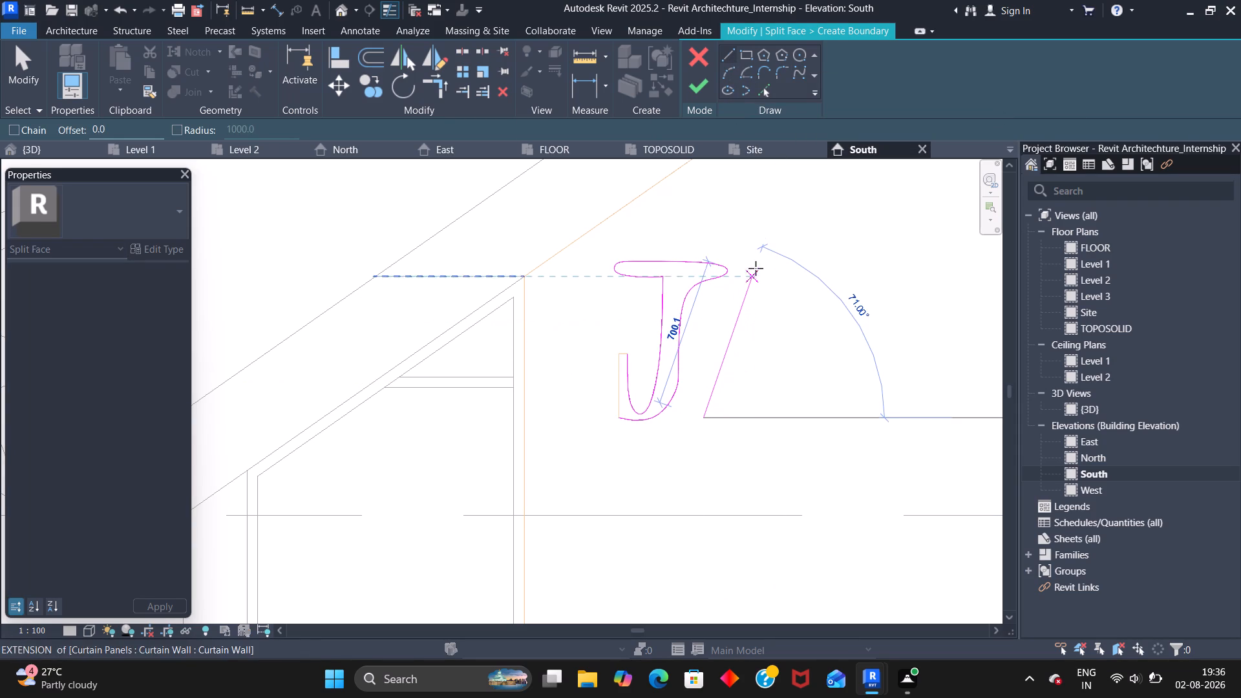
left_click(756, 261)
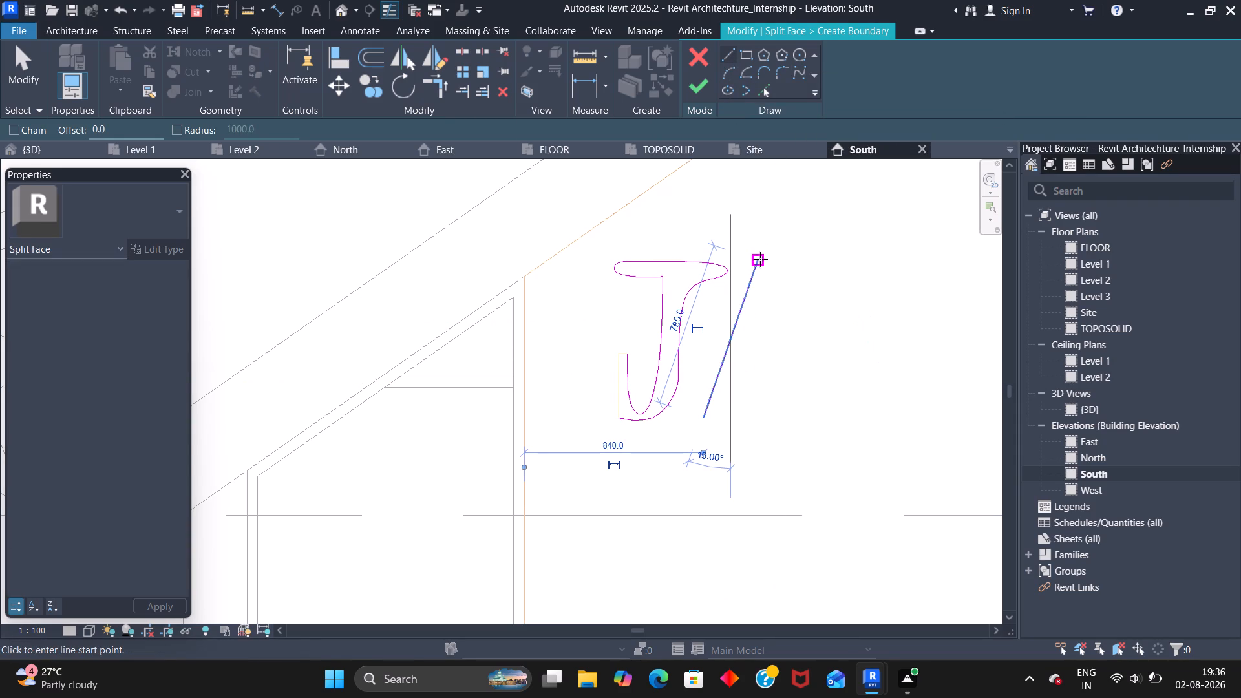
left_click(759, 259)
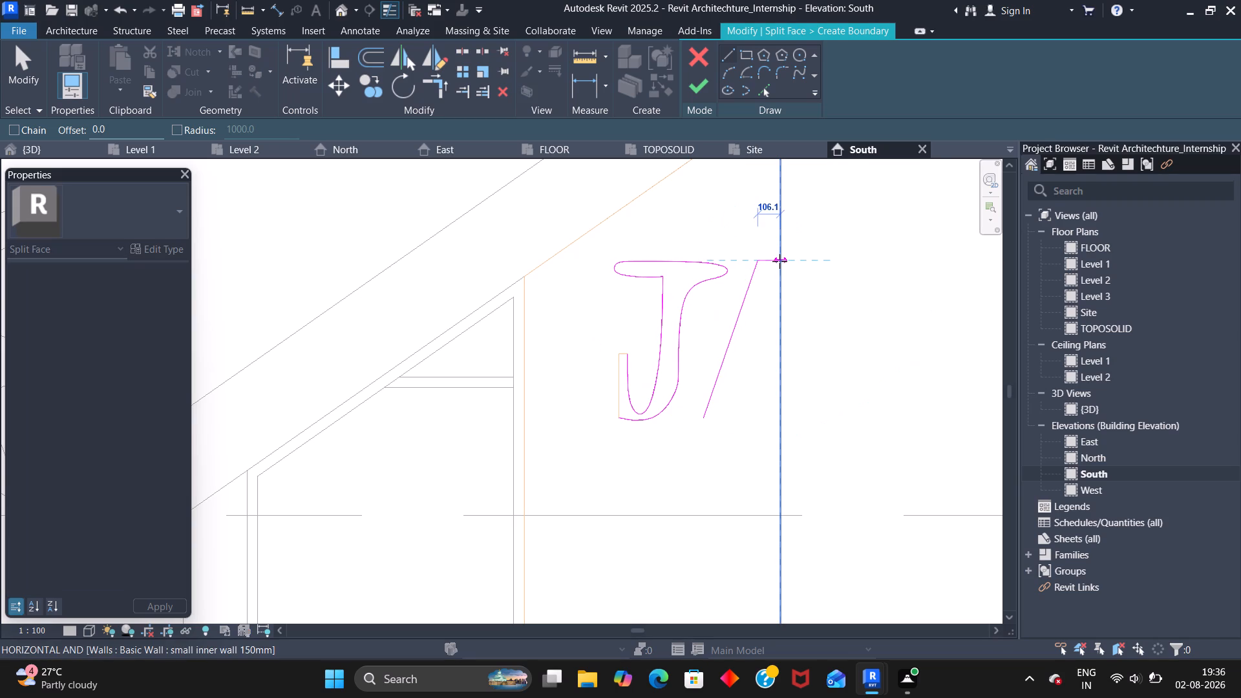
left_click(780, 260)
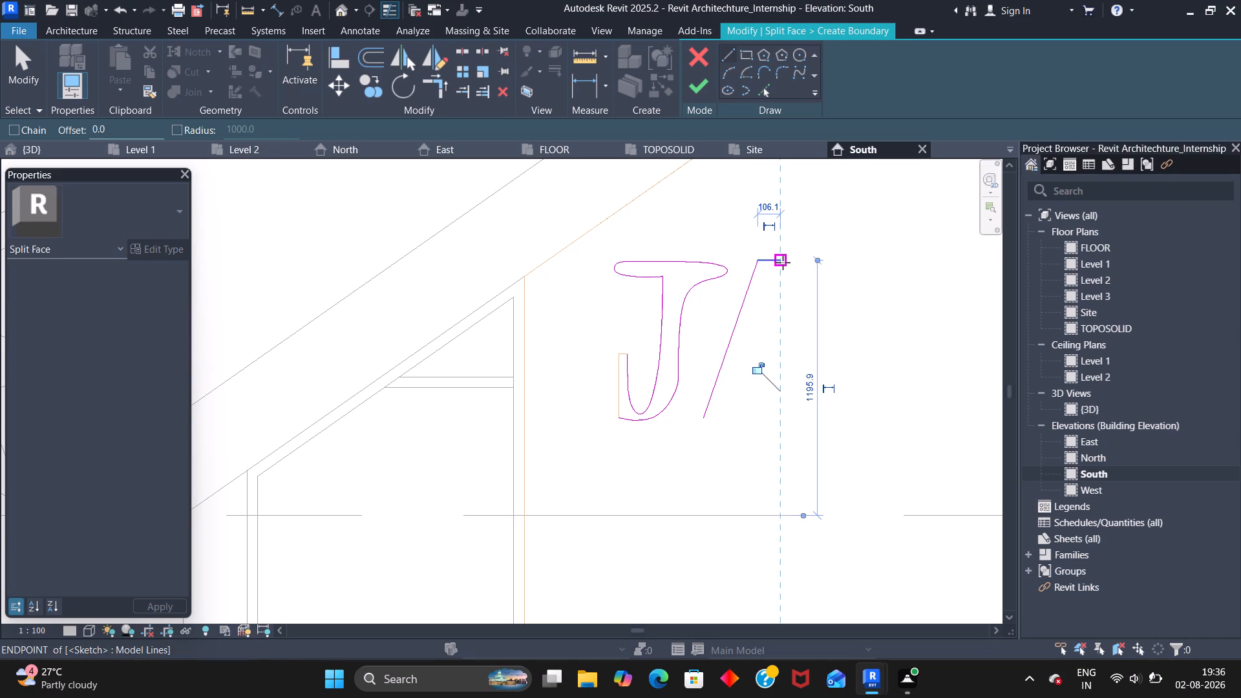
left_click(781, 260)
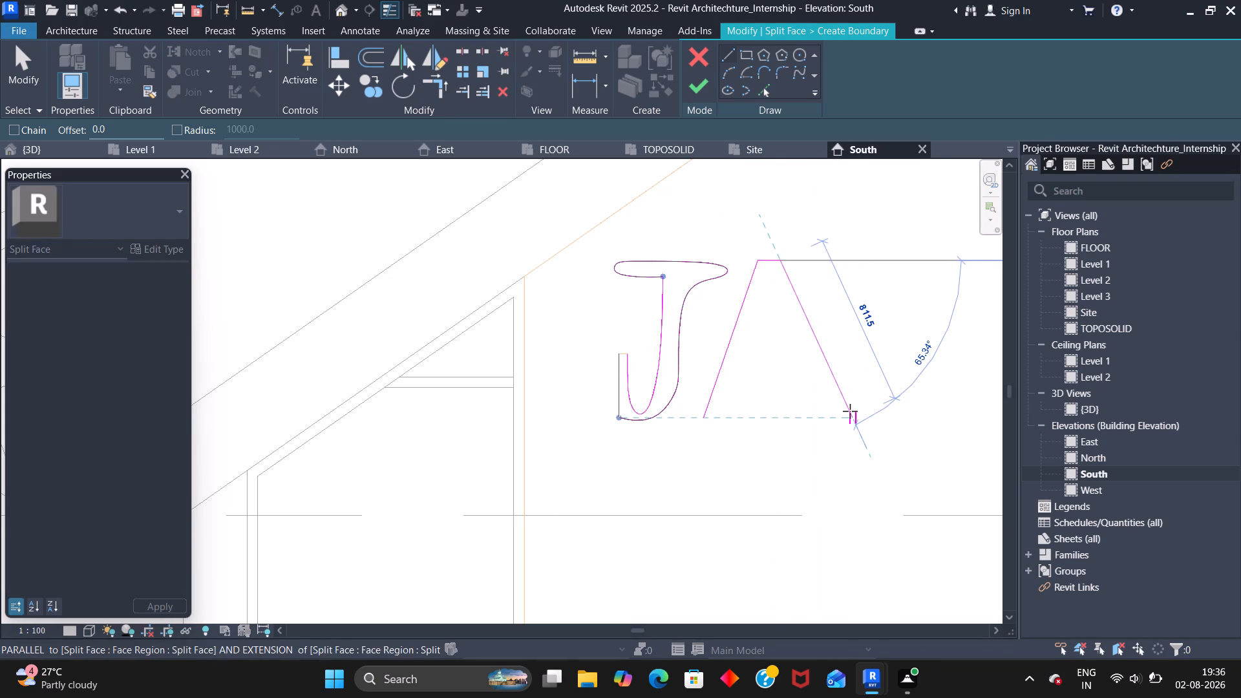
left_click(850, 411)
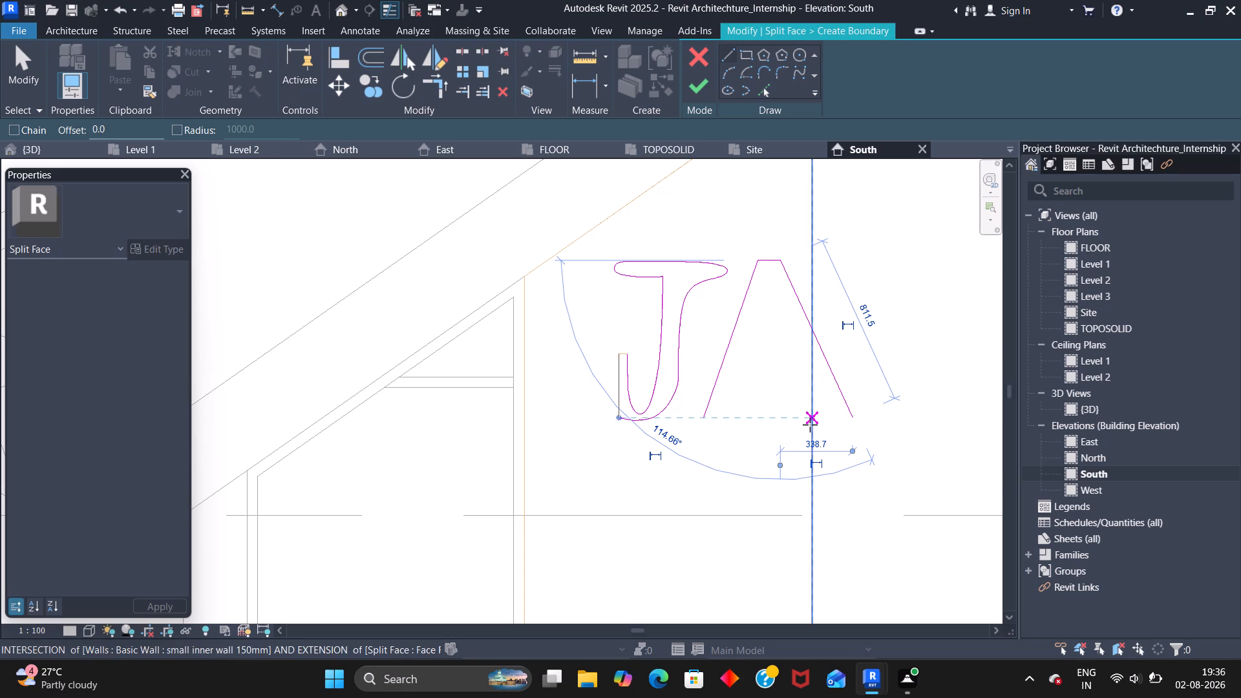
Draw the A's two feet, a short horizontal inner apex line, and inner leg edges parallel to the outer ones, about 680 mm and 654 mm long.
left_click(851, 416)
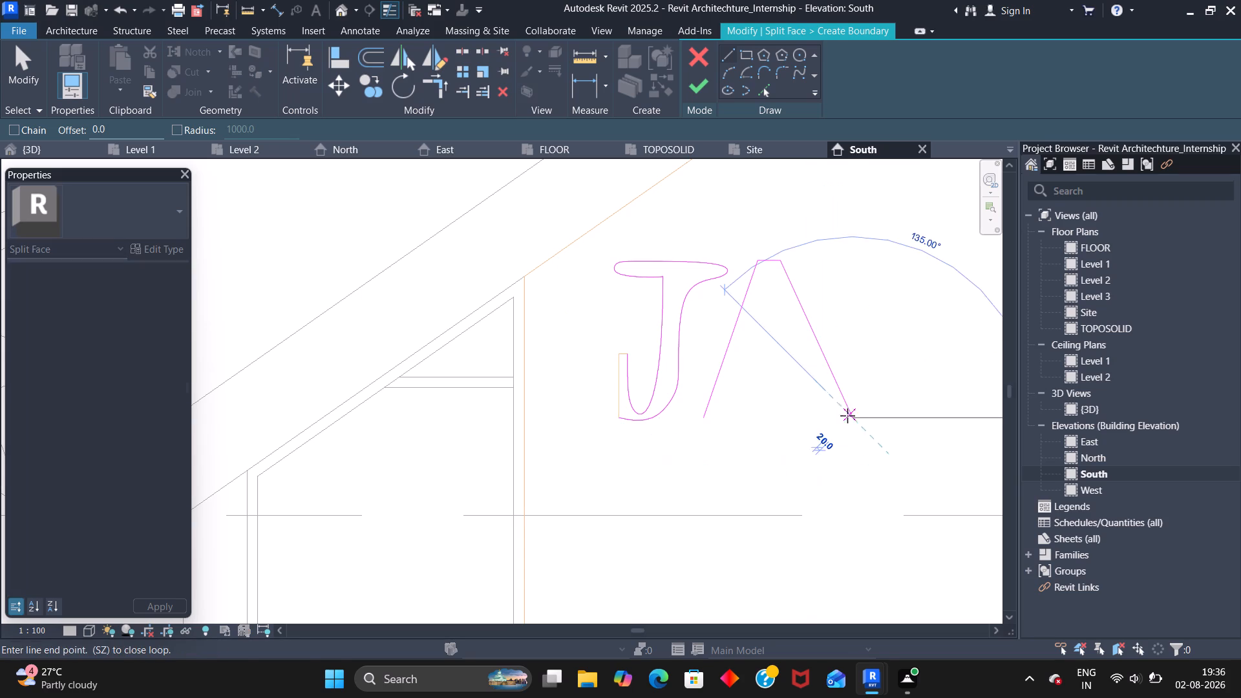
left_click(838, 419)
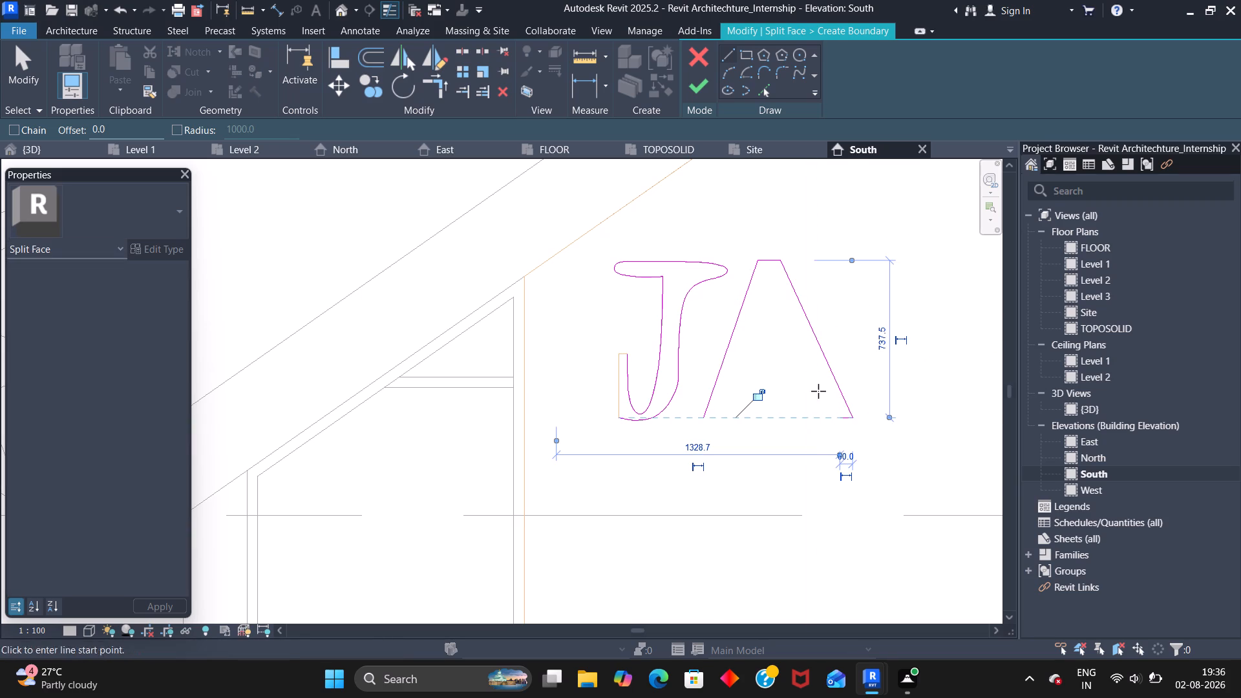
left_click(838, 416)
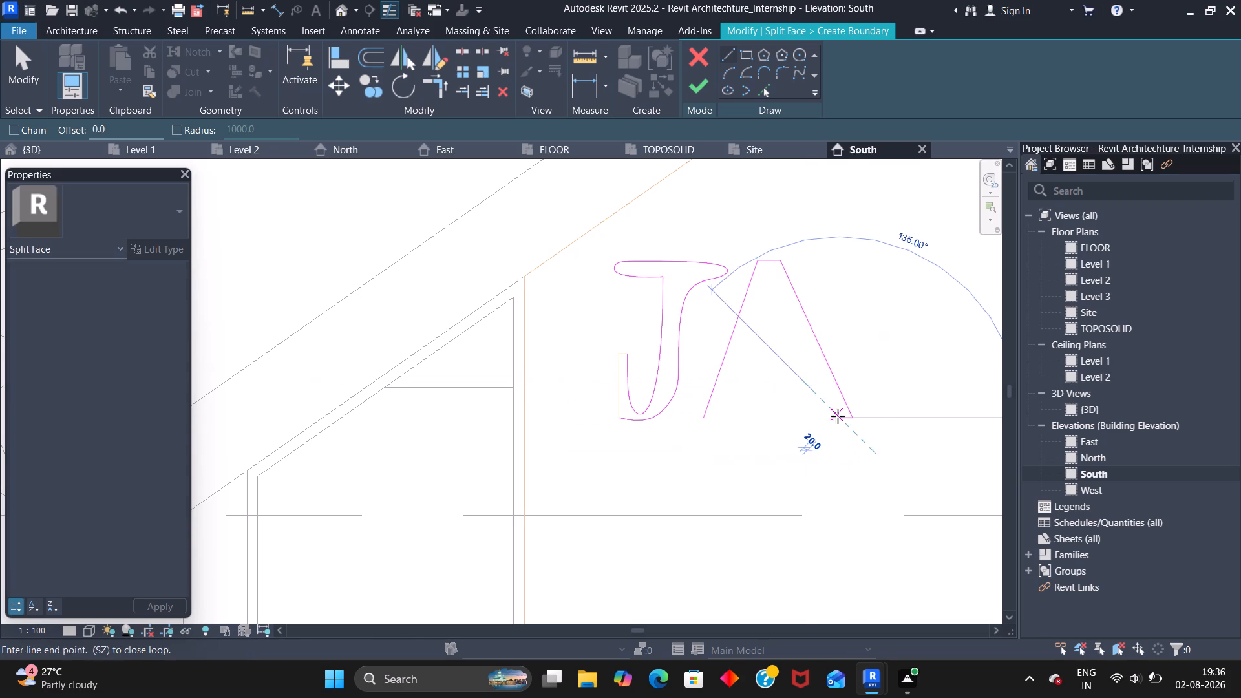
left_click(785, 282)
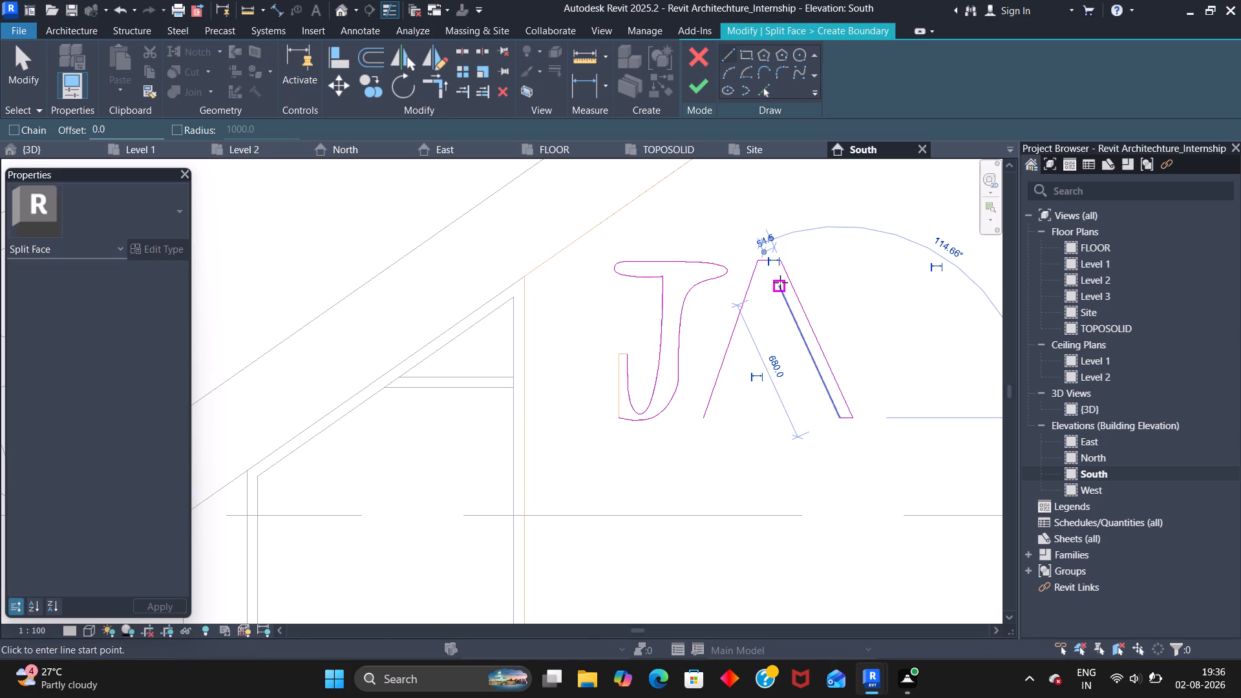
left_click(780, 283)
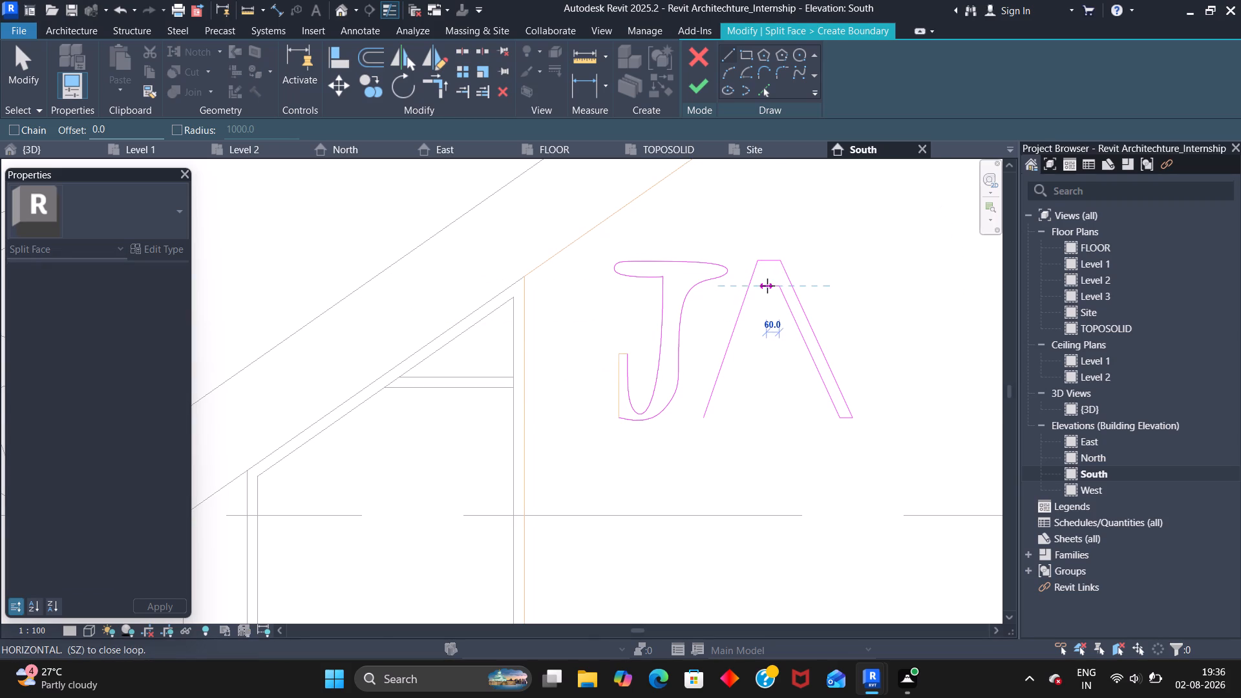
left_click(764, 285)
left_click(764, 285)
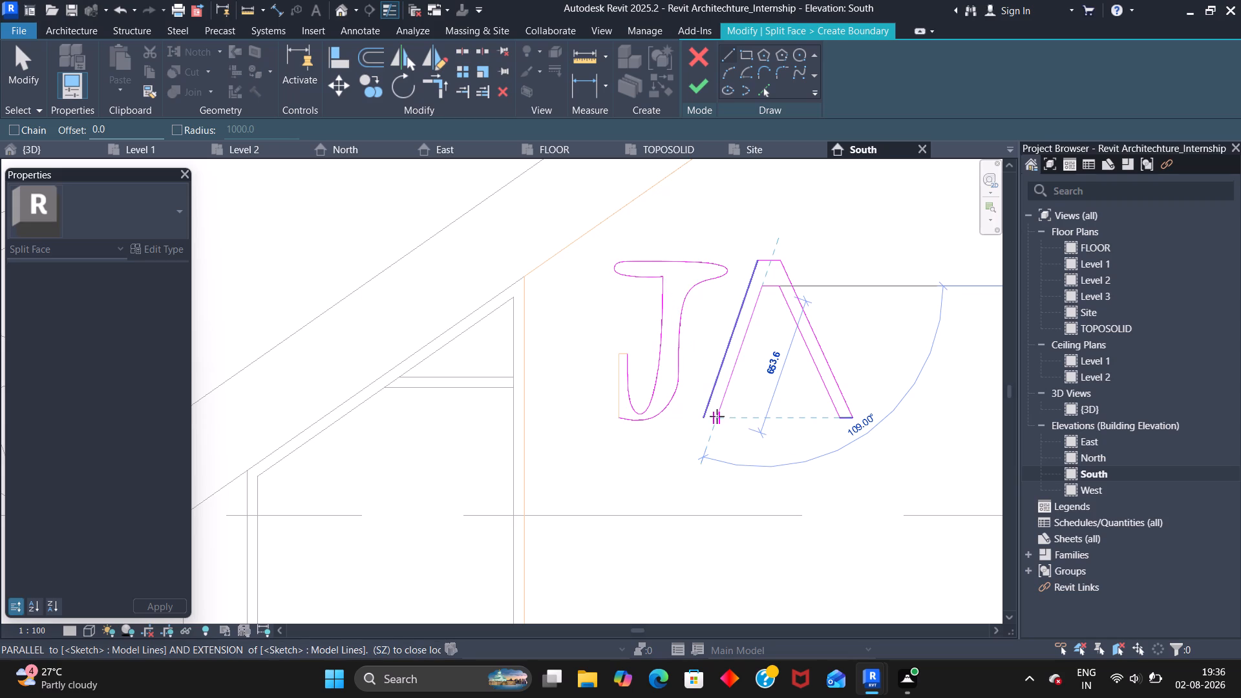
left_click(717, 418)
left_click(716, 418)
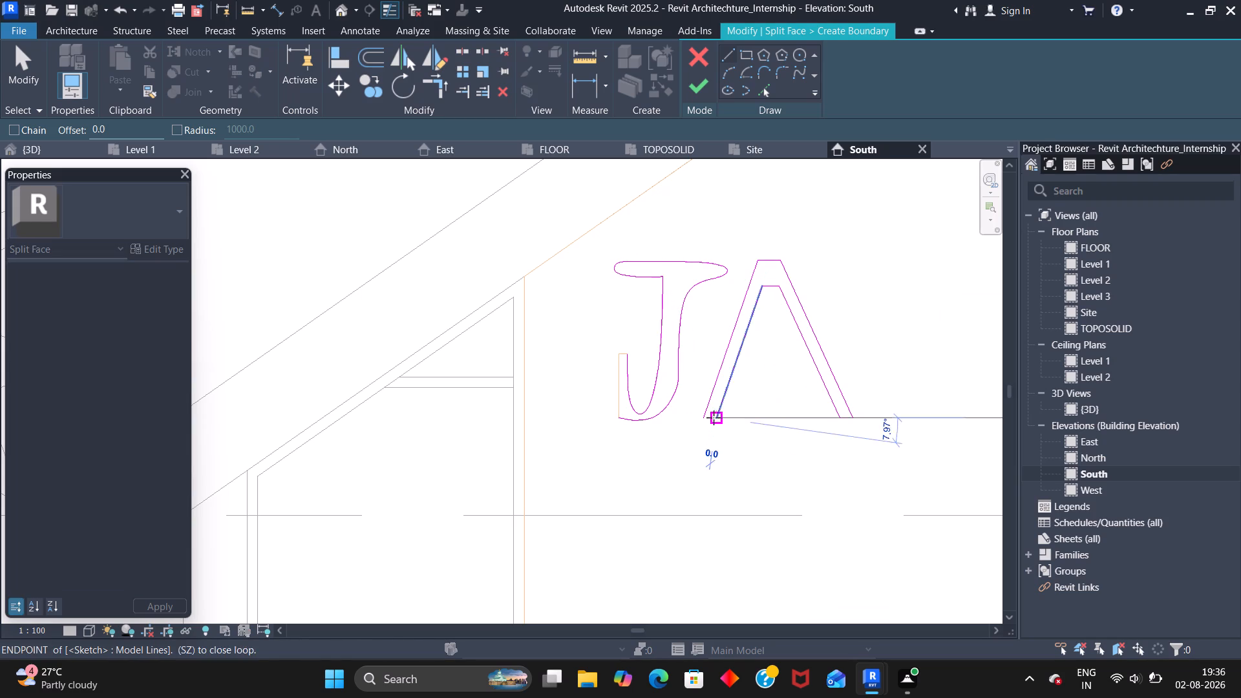
left_click(708, 416)
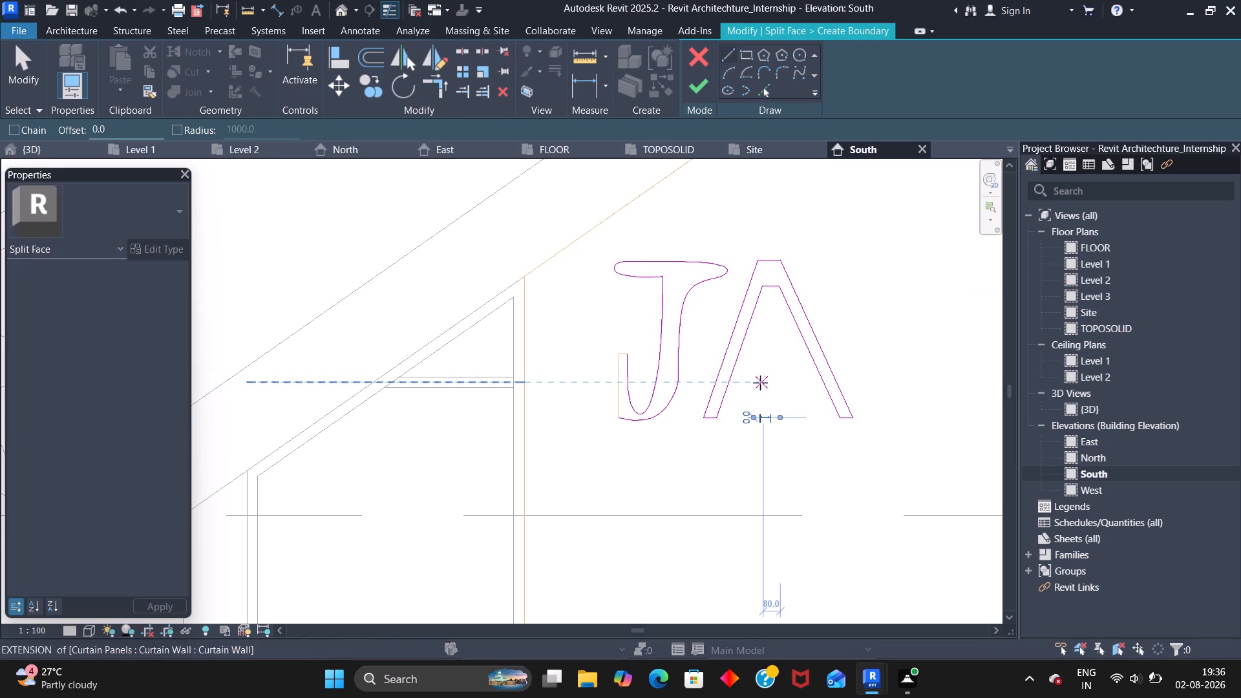
Draw the A's crossbar as two horizontal lines about 67 mm apart between the inner leg edges, upper about 301 mm and lower 340 mm long.
left_click(743, 345)
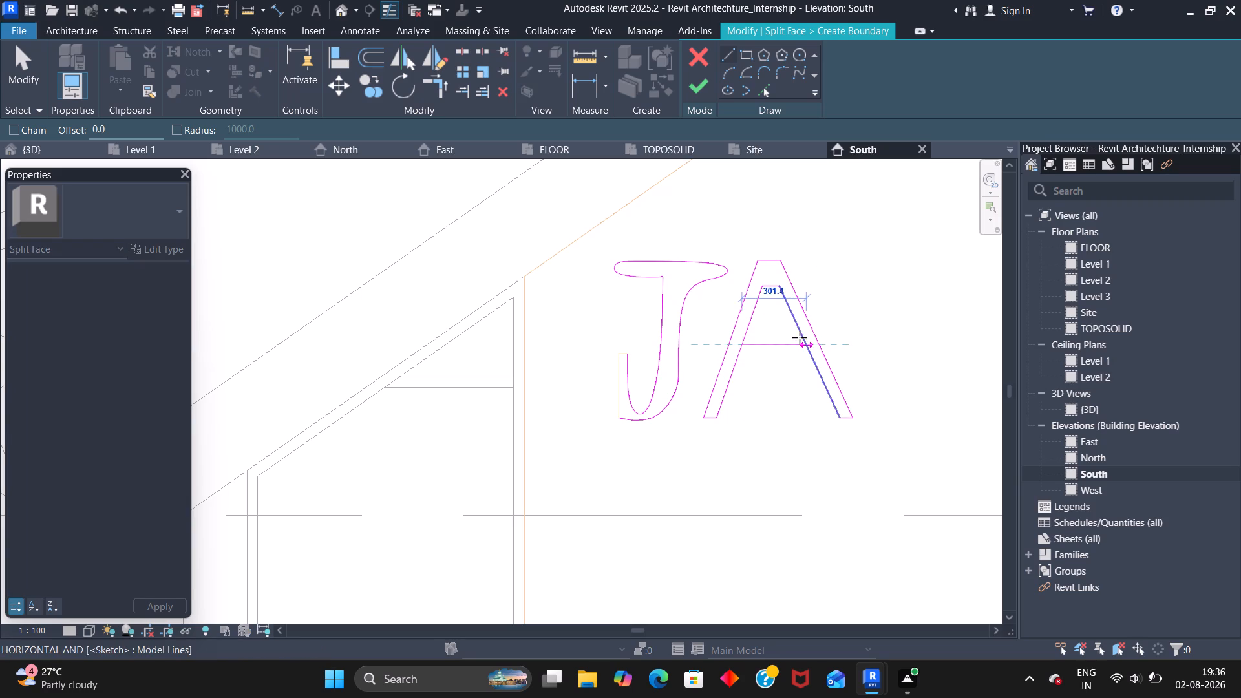
left_click(803, 339)
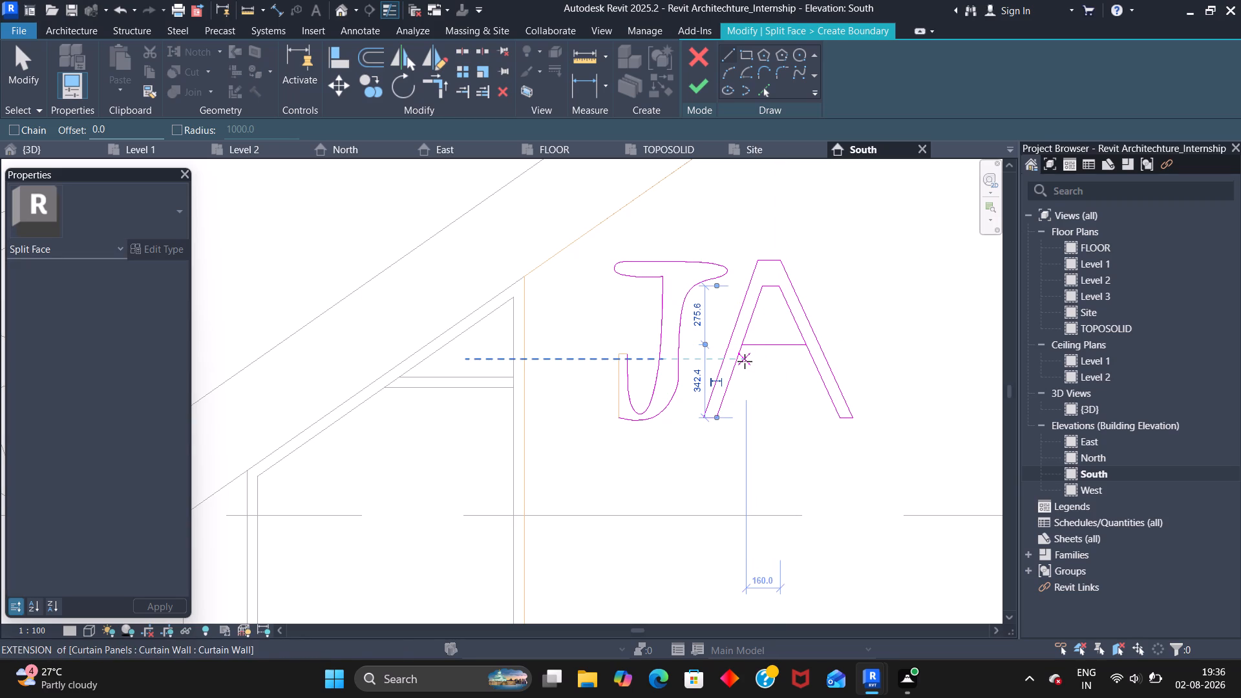
left_click(743, 361)
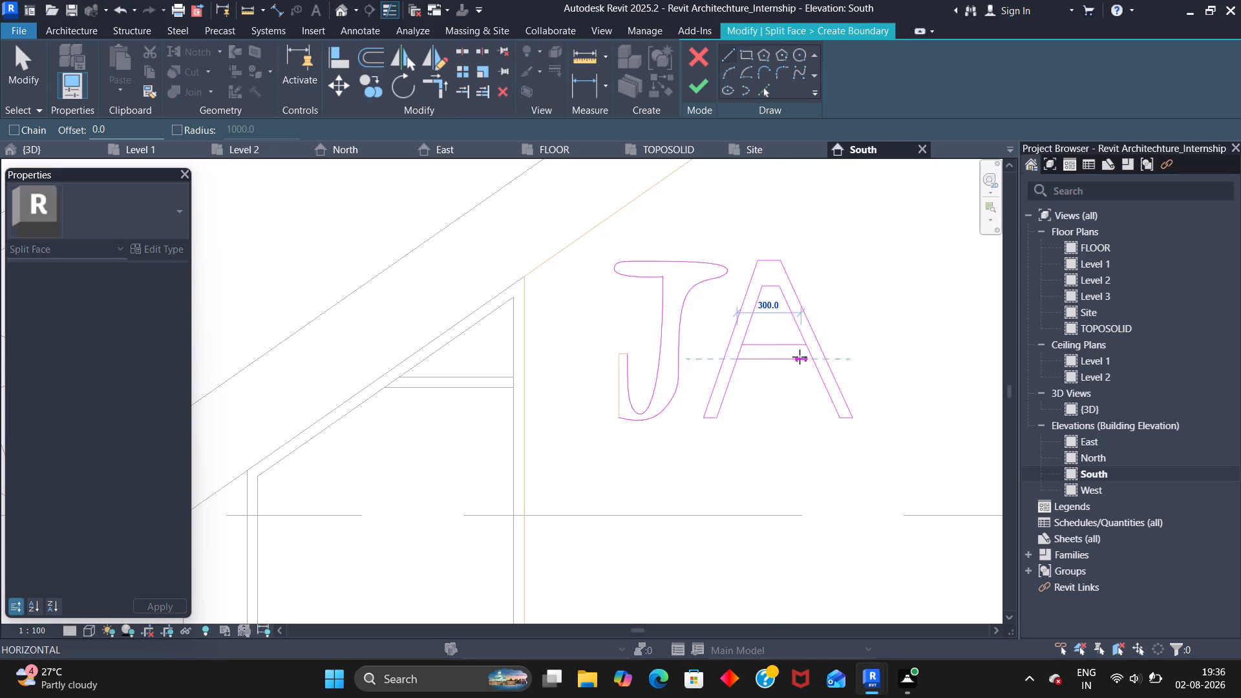
left_click(810, 358)
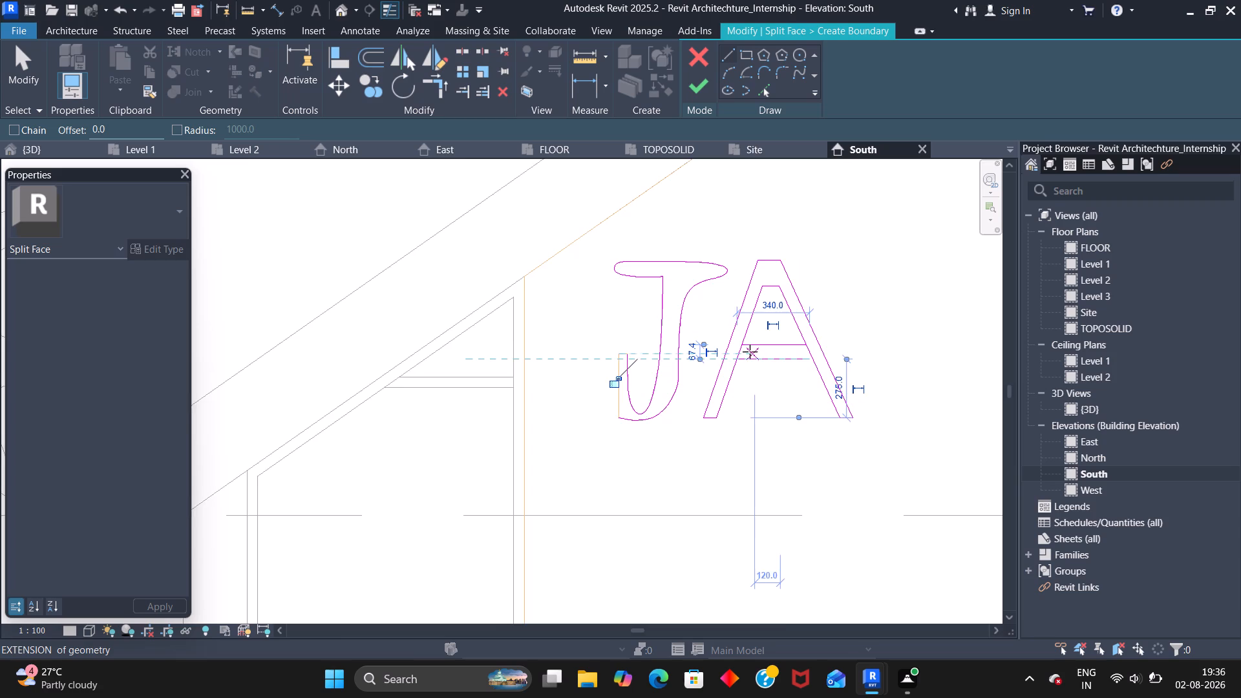
scroll(750, 352, "up", 7)
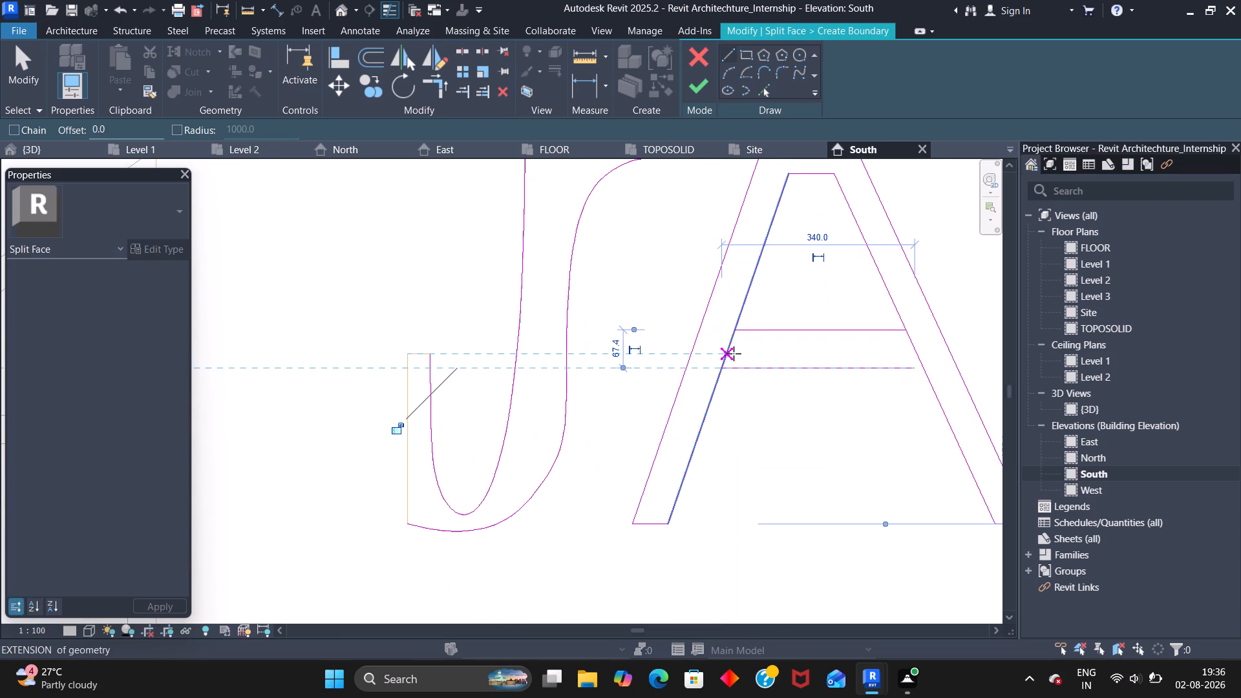
key("Escape")
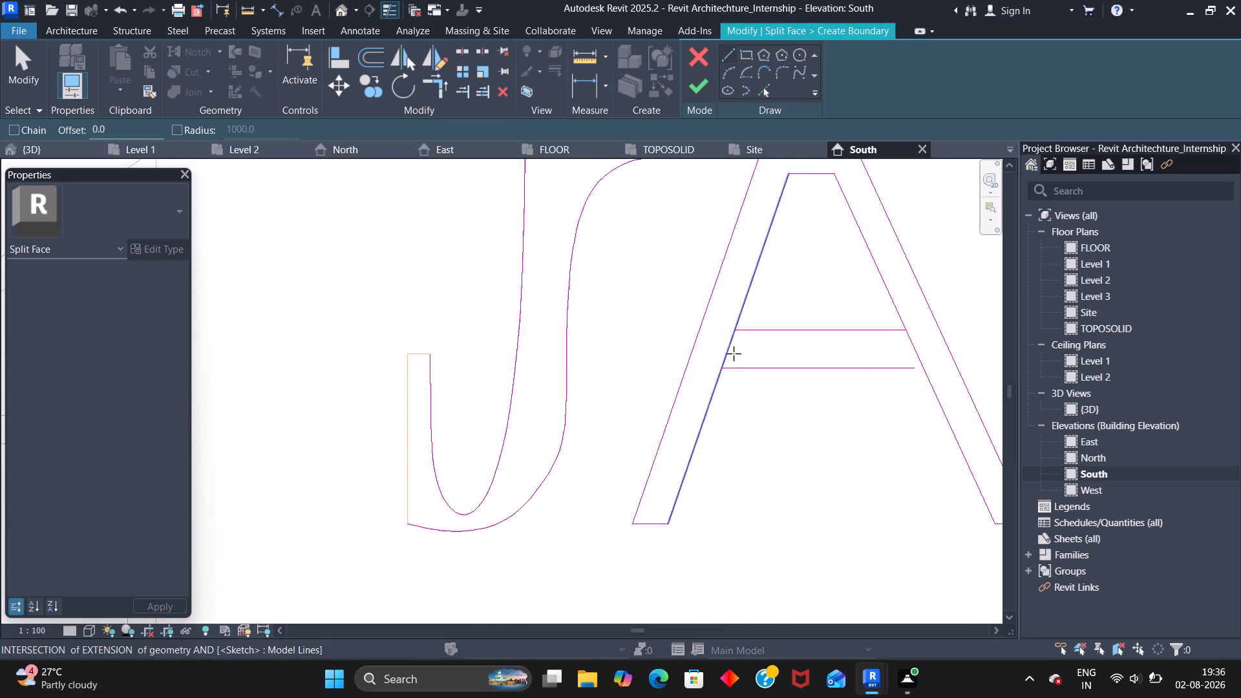
Split both inner leg edges of the A where the crossbar's upper and lower lines meet them.
scroll(734, 353, "up", 3)
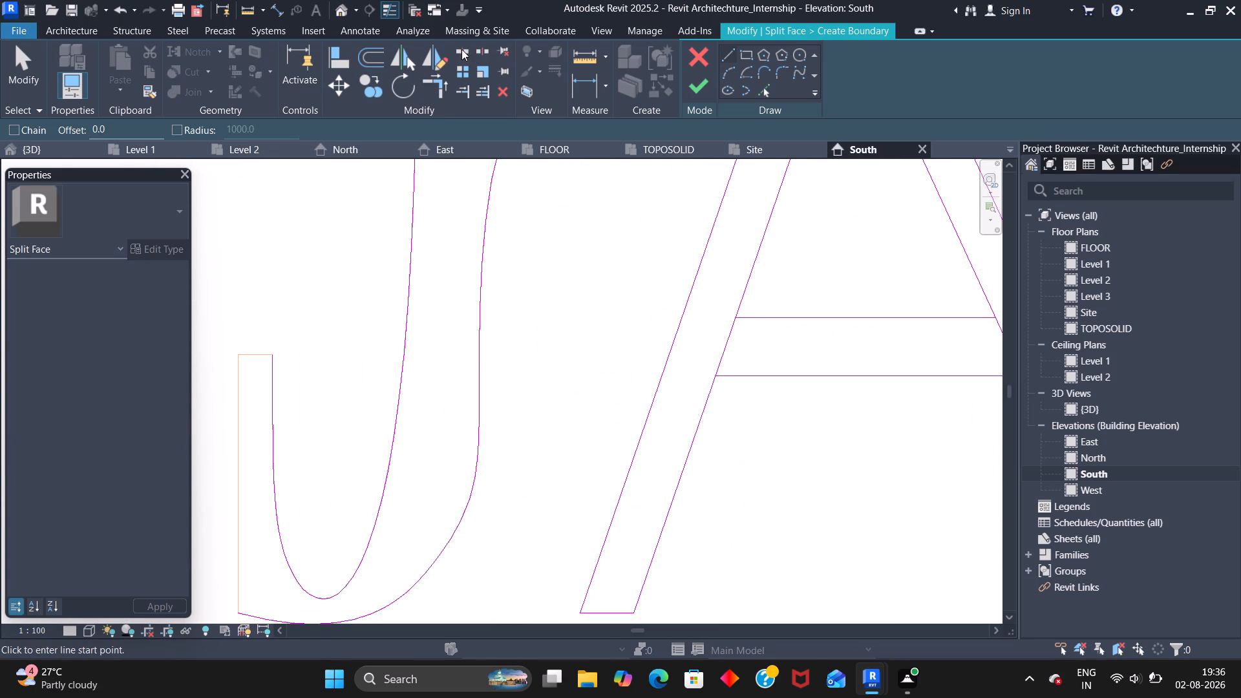
left_click(460, 48)
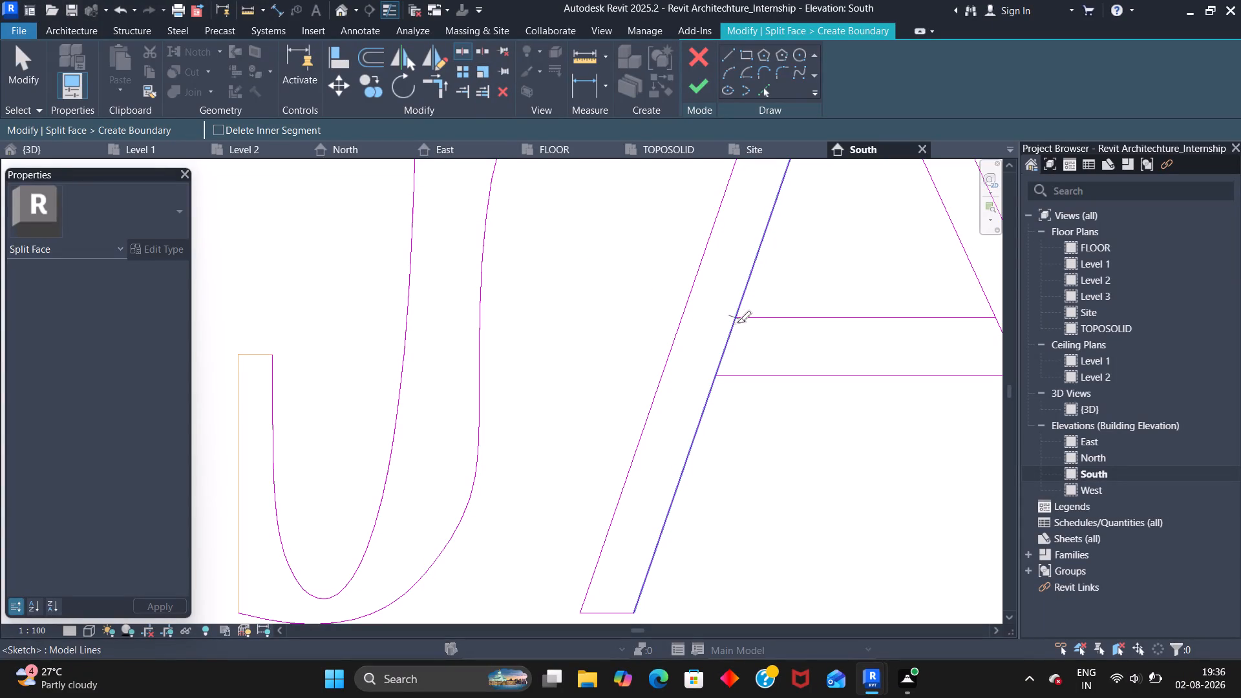
left_click(736, 318)
left_click(715, 378)
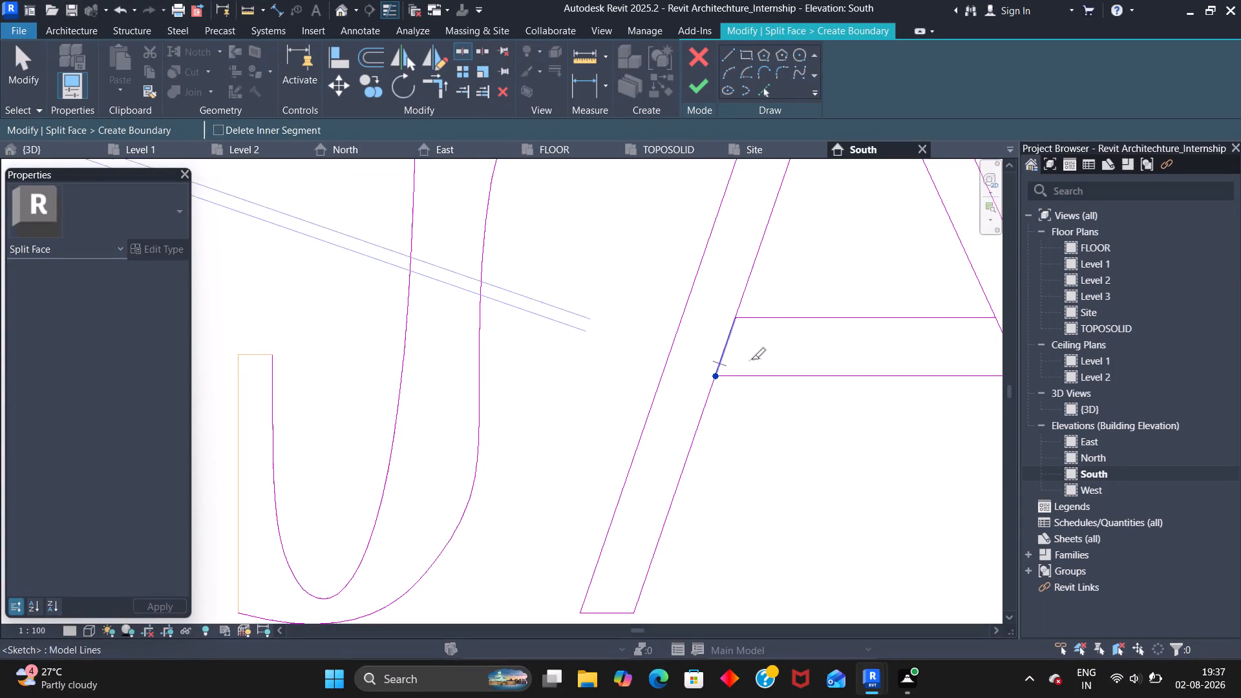
scroll(801, 362, "down", 2)
middle_click_drag(803, 357, 741, 343)
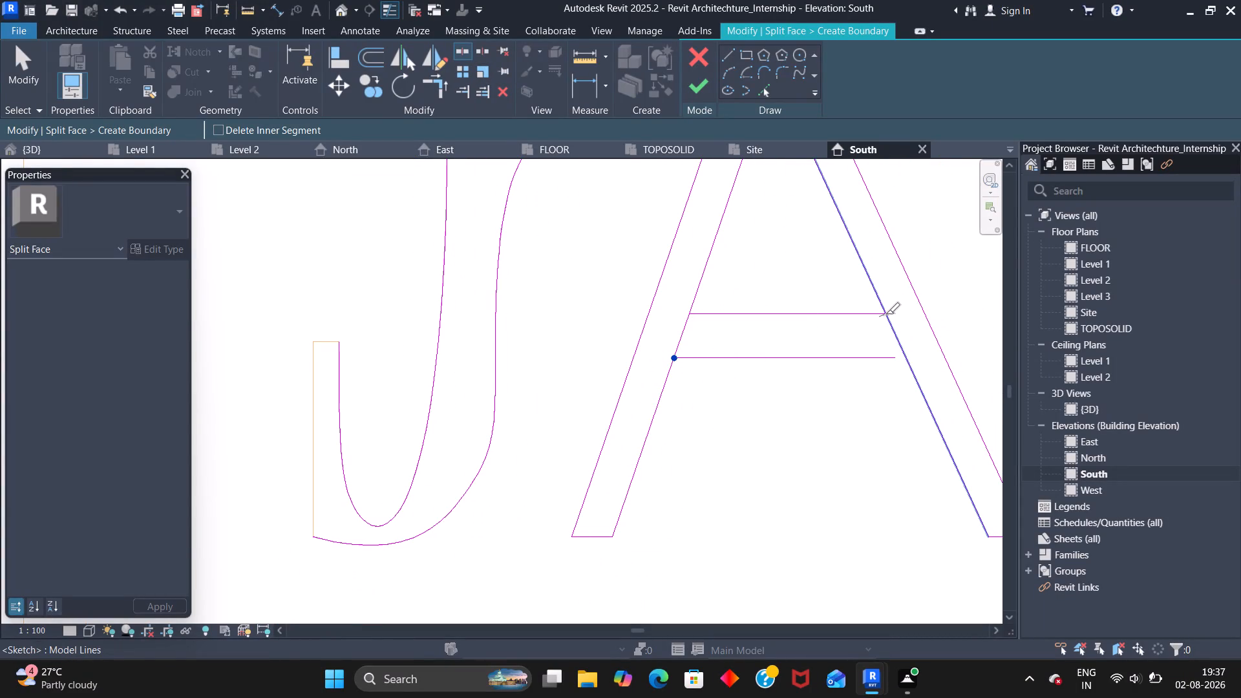
left_click(886, 314)
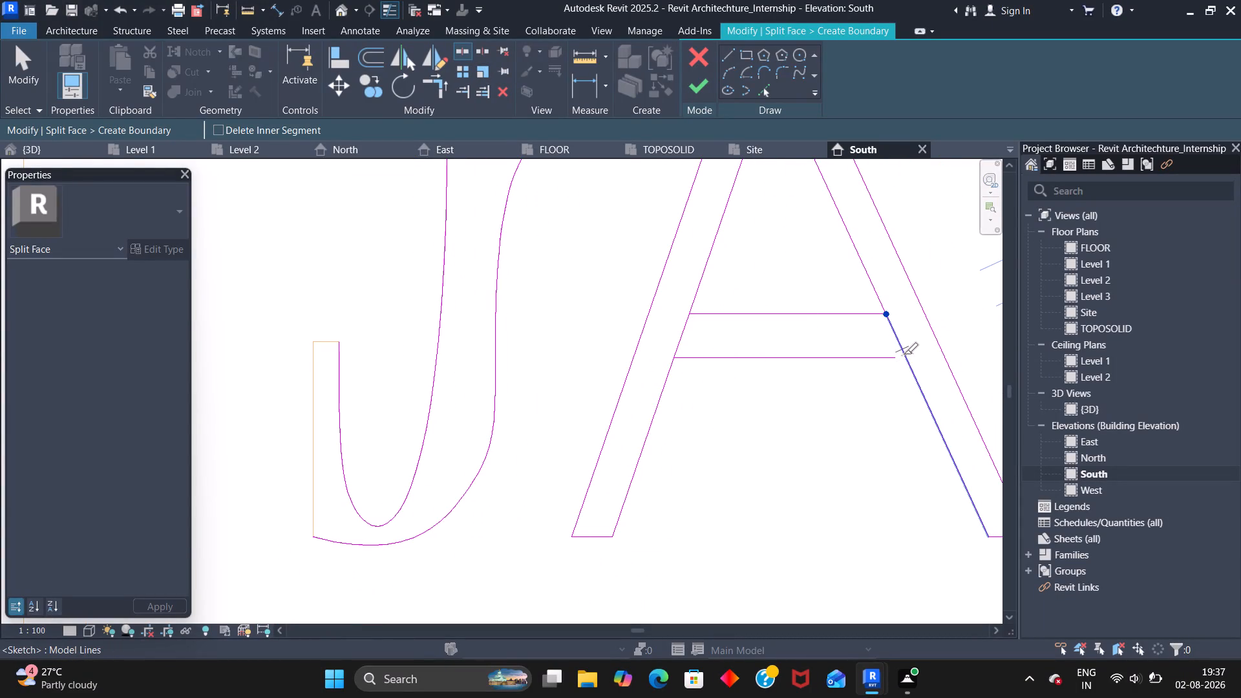
left_click(904, 357)
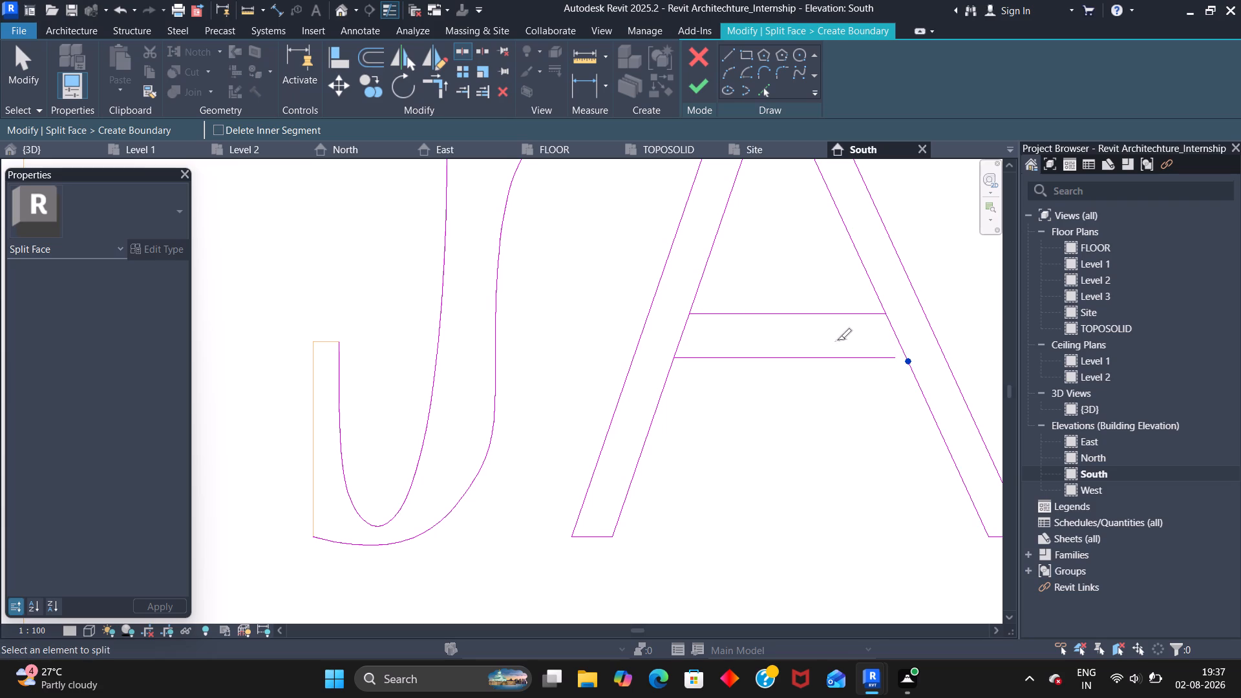
key("Escape")
key("Escape")
Delete the short inner leg segments between the crossbar's two lines on both legs of the A.
left_click(681, 327)
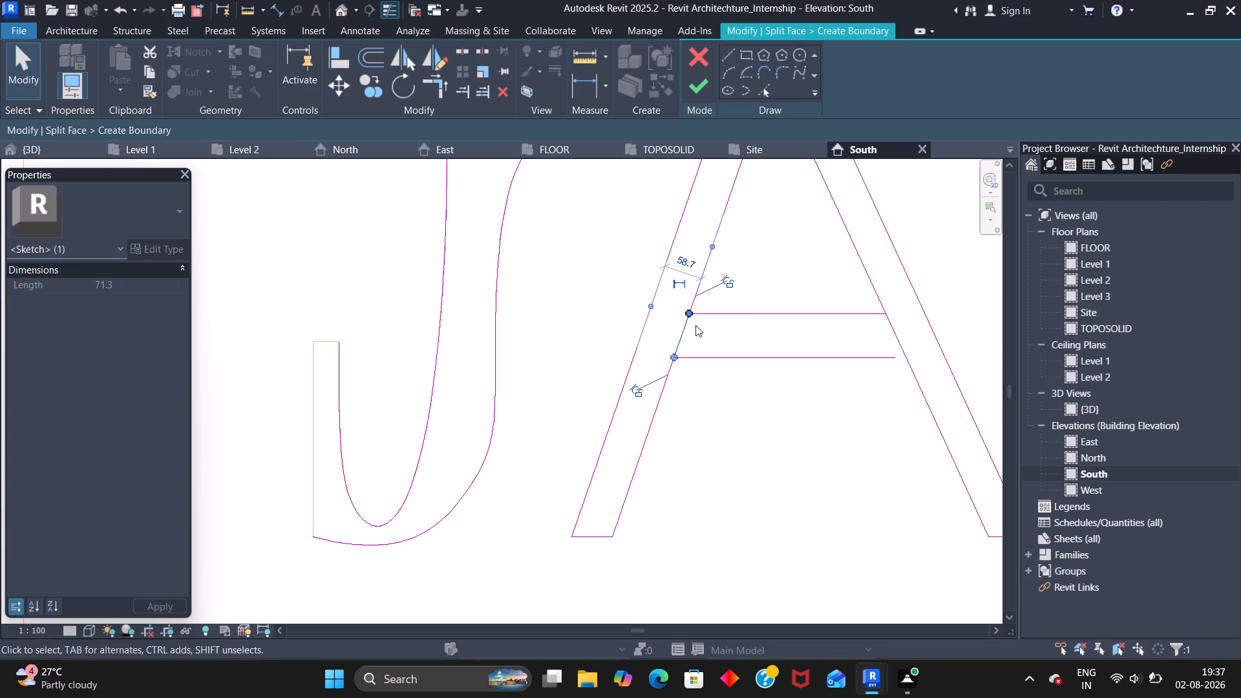
key("Delete")
left_click(893, 330)
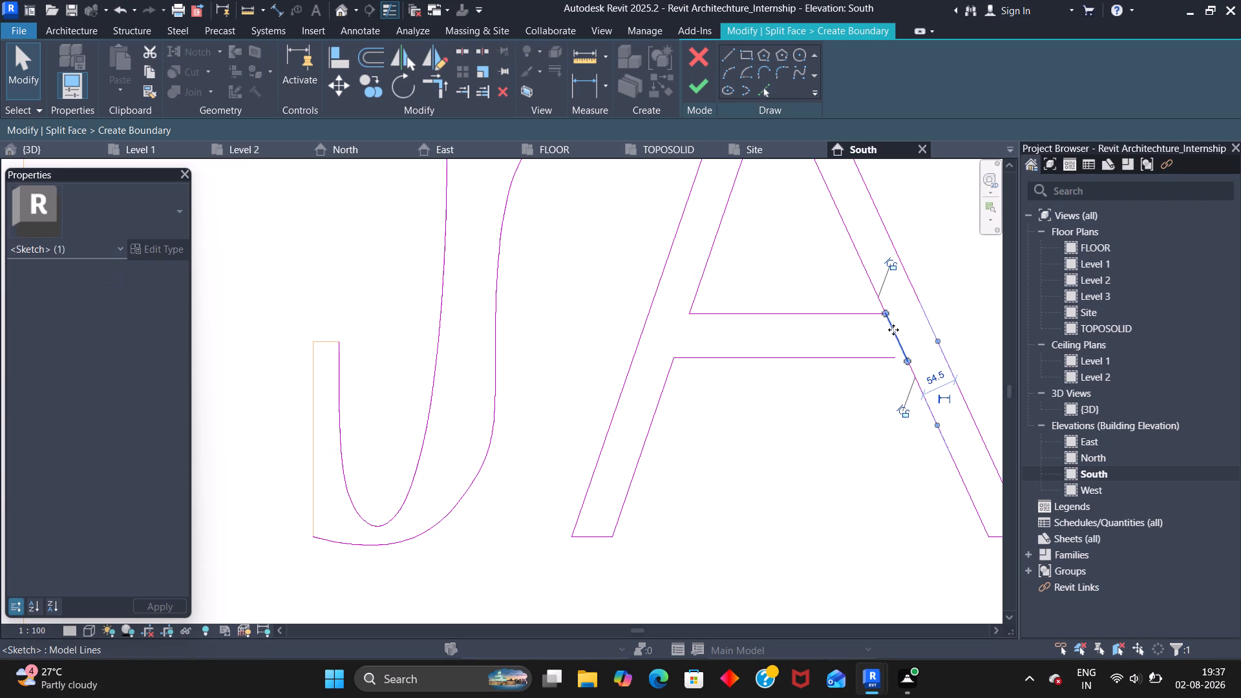
key("Delete")
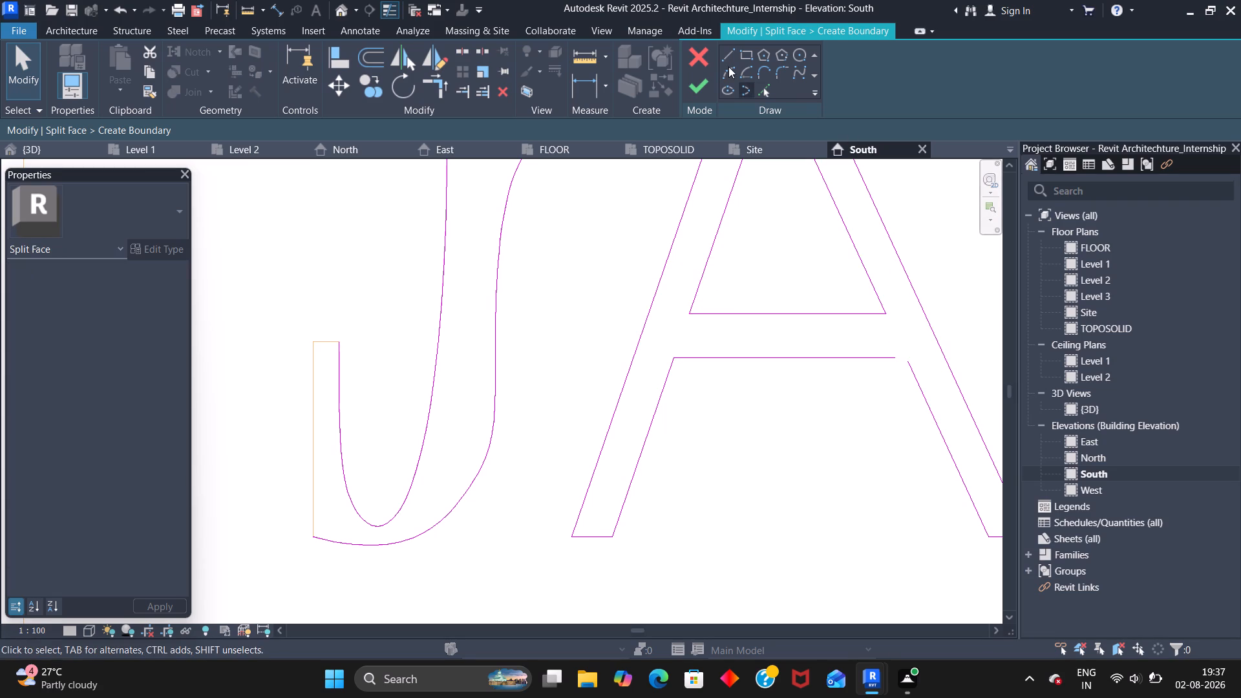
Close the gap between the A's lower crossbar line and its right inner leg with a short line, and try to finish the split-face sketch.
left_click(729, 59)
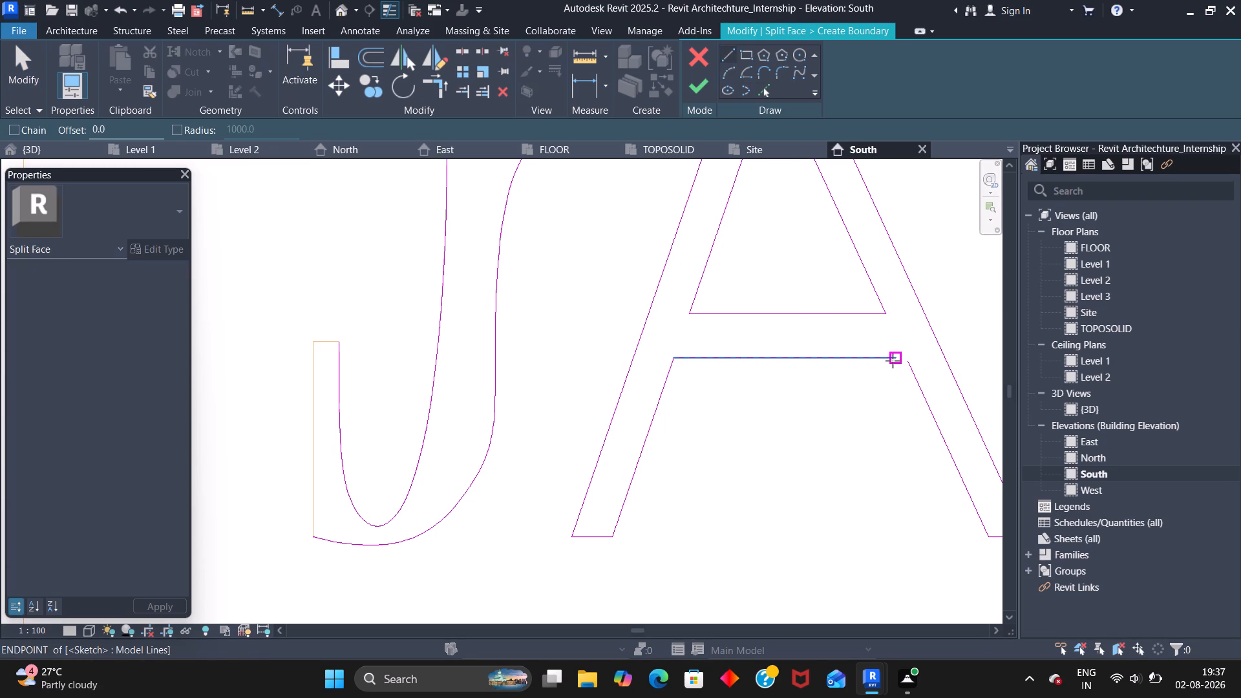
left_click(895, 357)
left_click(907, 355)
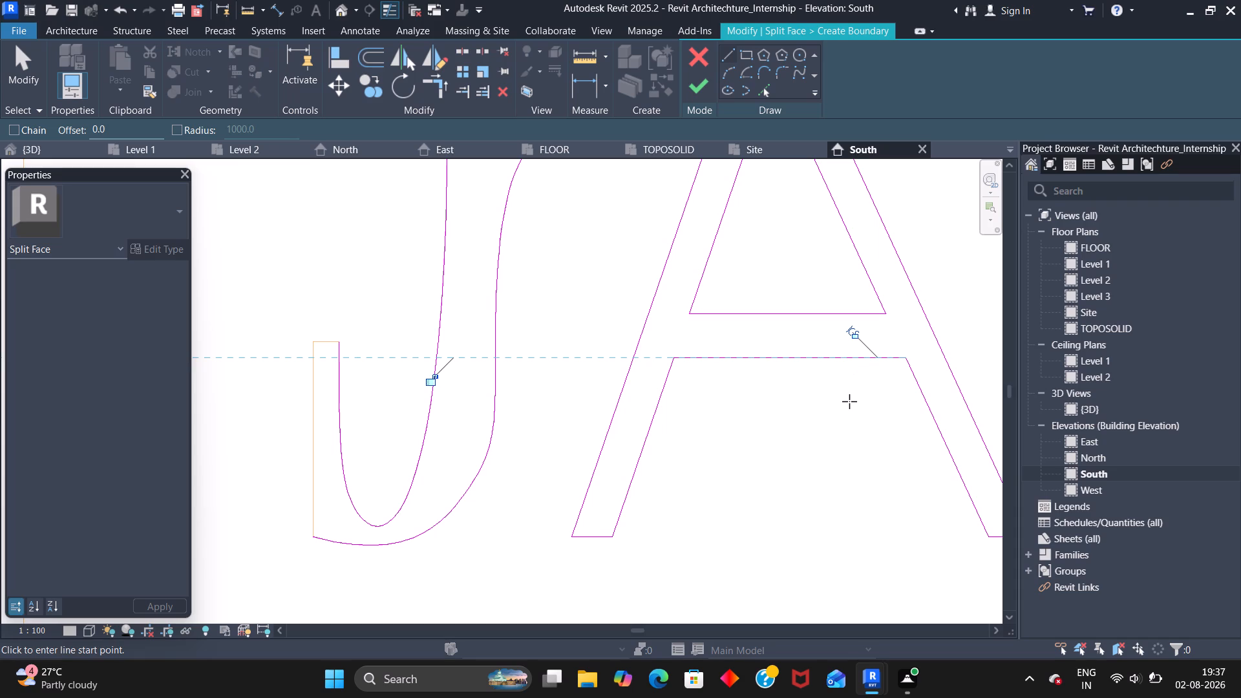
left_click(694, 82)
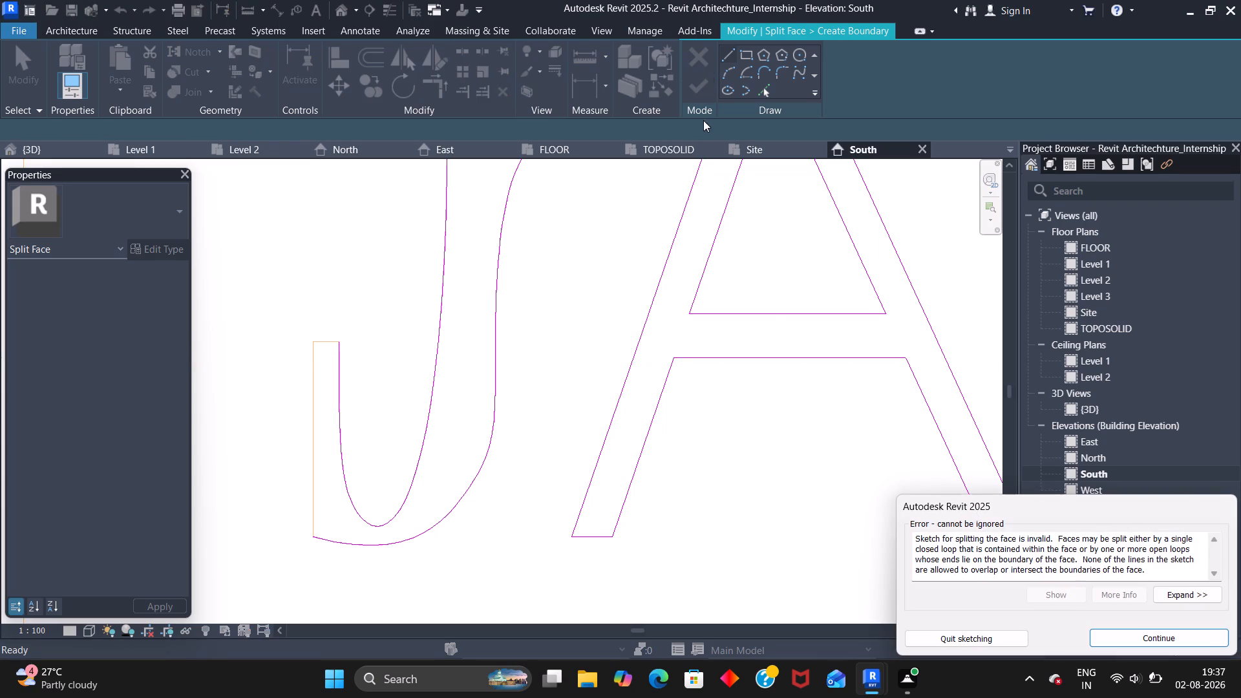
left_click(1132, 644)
Delete all the lines of the letter A from the split-face sketch, including both feet, leaving only the J outline.
scroll(903, 493, "down", 3)
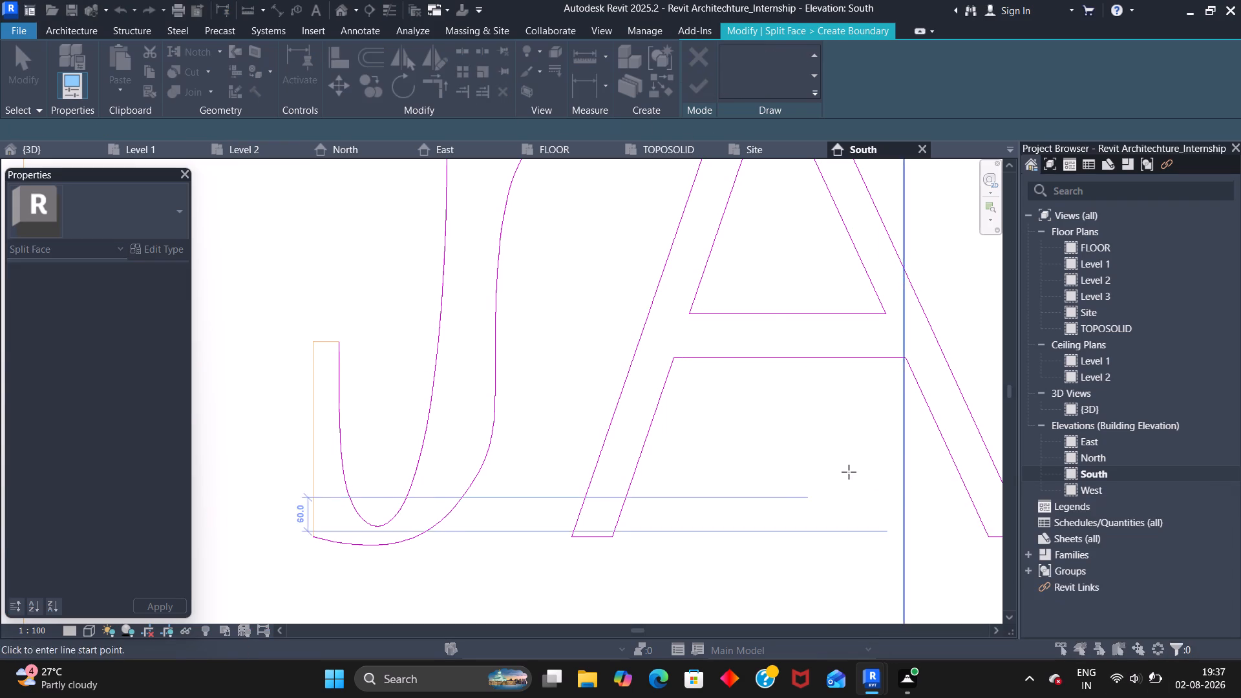
scroll(849, 472, "down", 7)
scroll(793, 432, "down", 2)
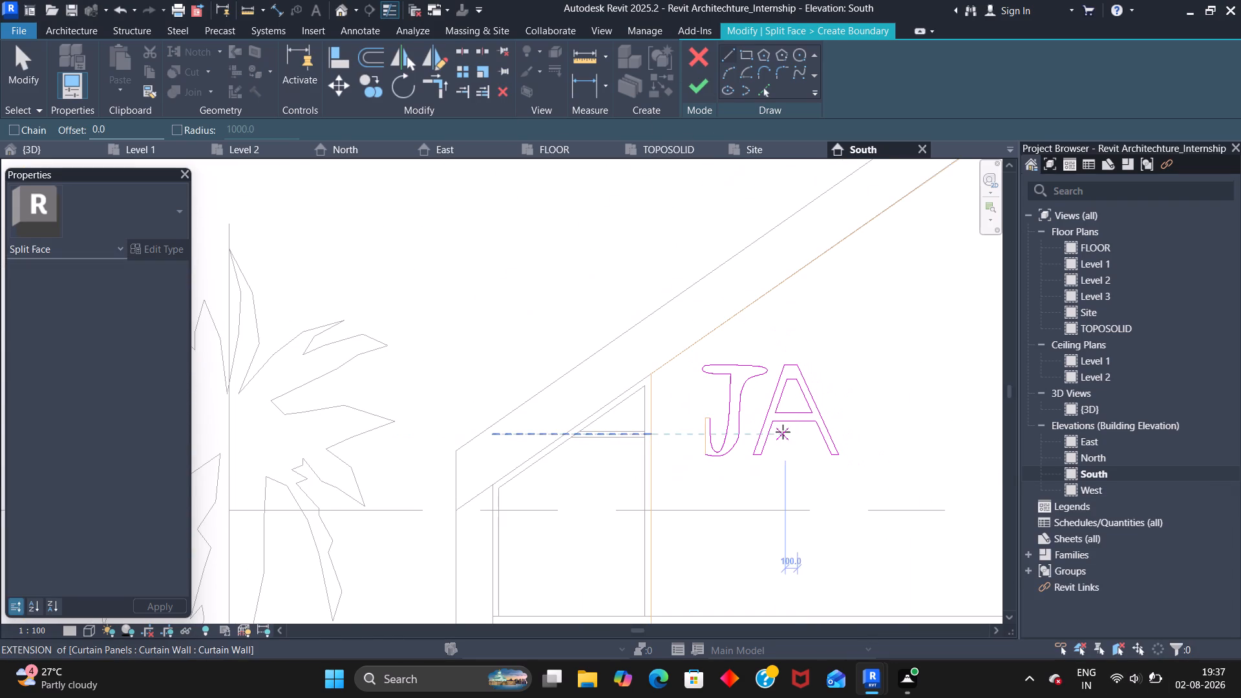
scroll(783, 431, "up", 6)
scroll(722, 438, "up", 4)
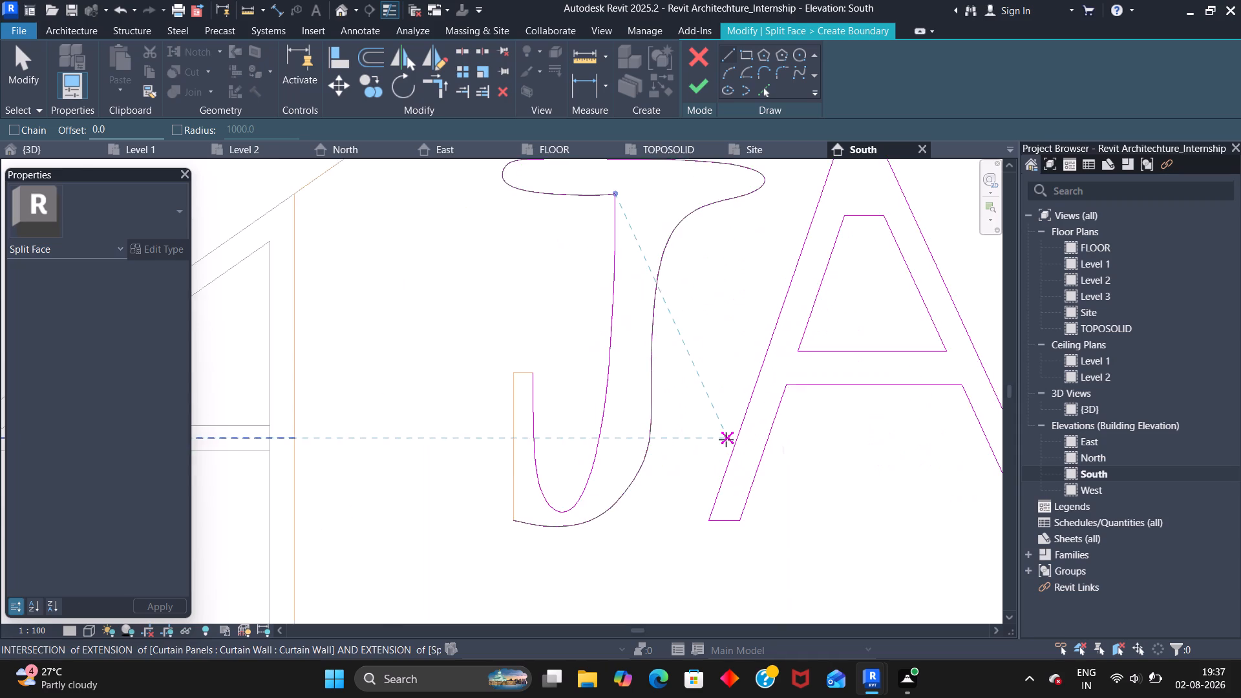
scroll(726, 439, "up", 2)
scroll(725, 439, "down", 4)
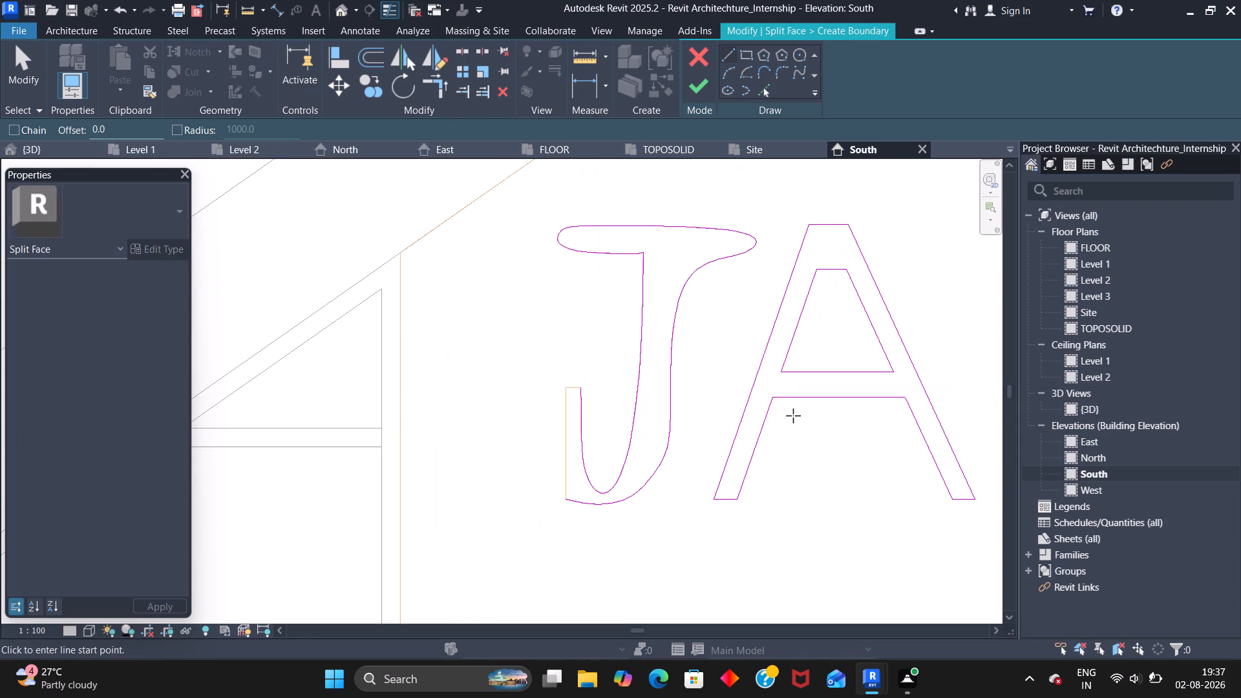
key("Escape")
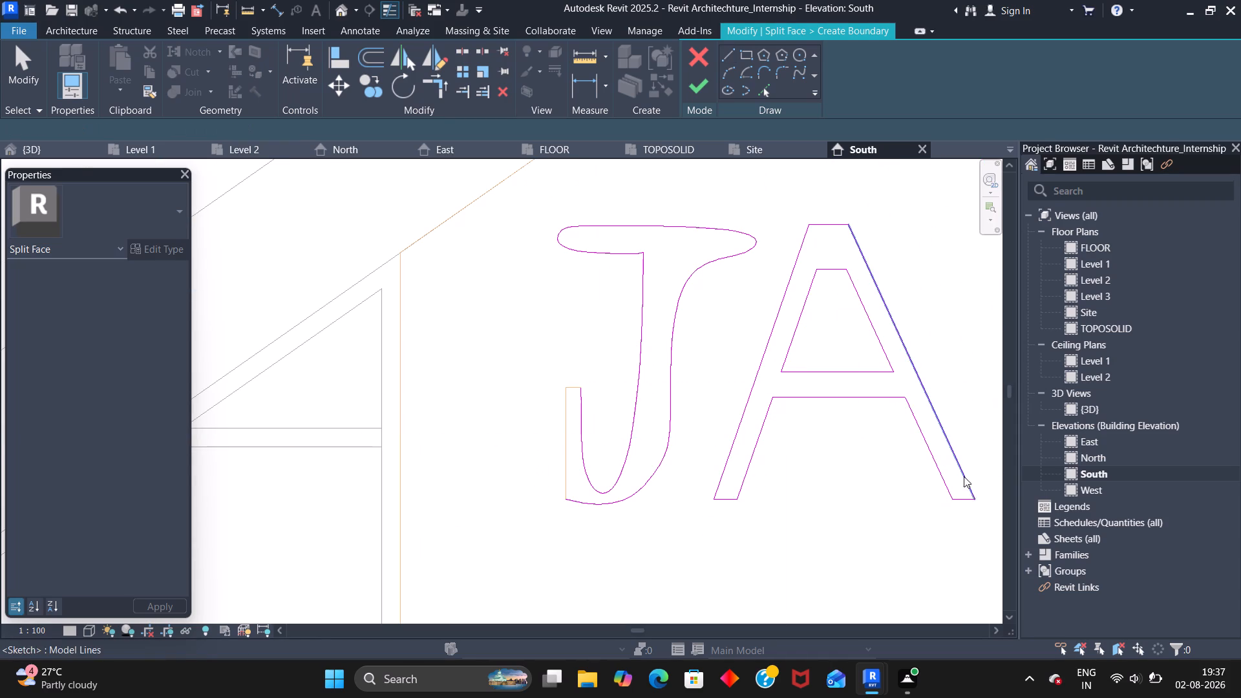
left_click_drag(976, 507, 785, 226)
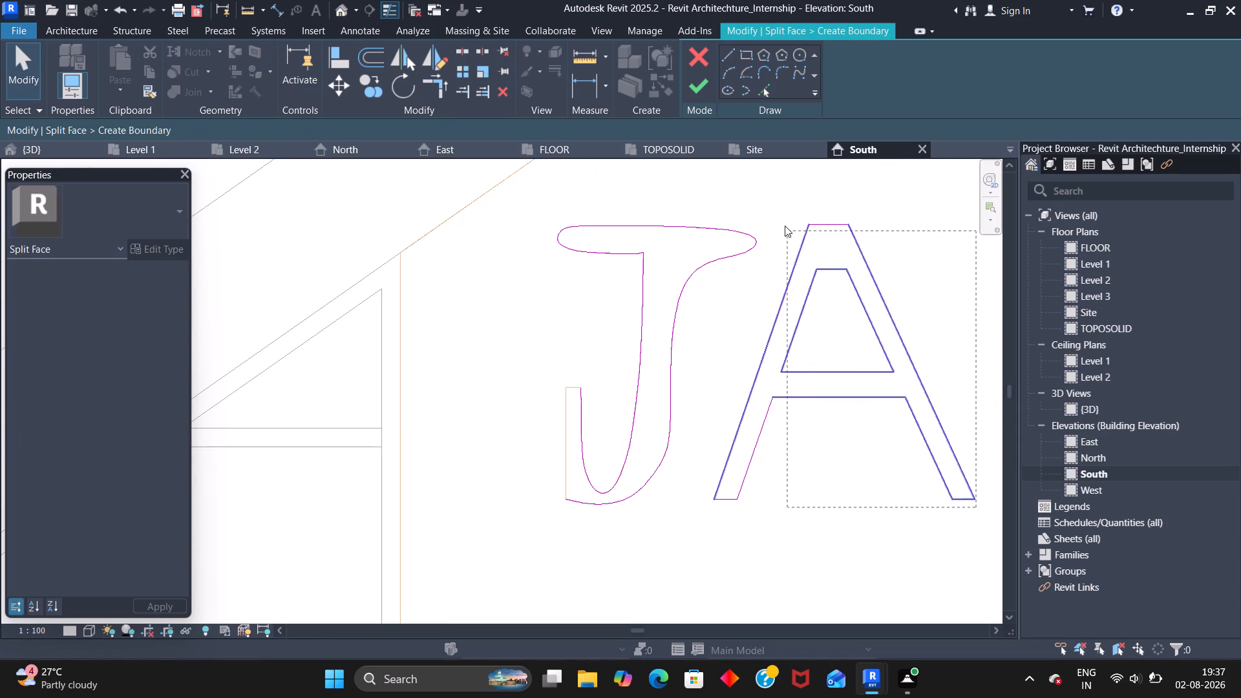
left_click_drag(785, 226, 780, 207)
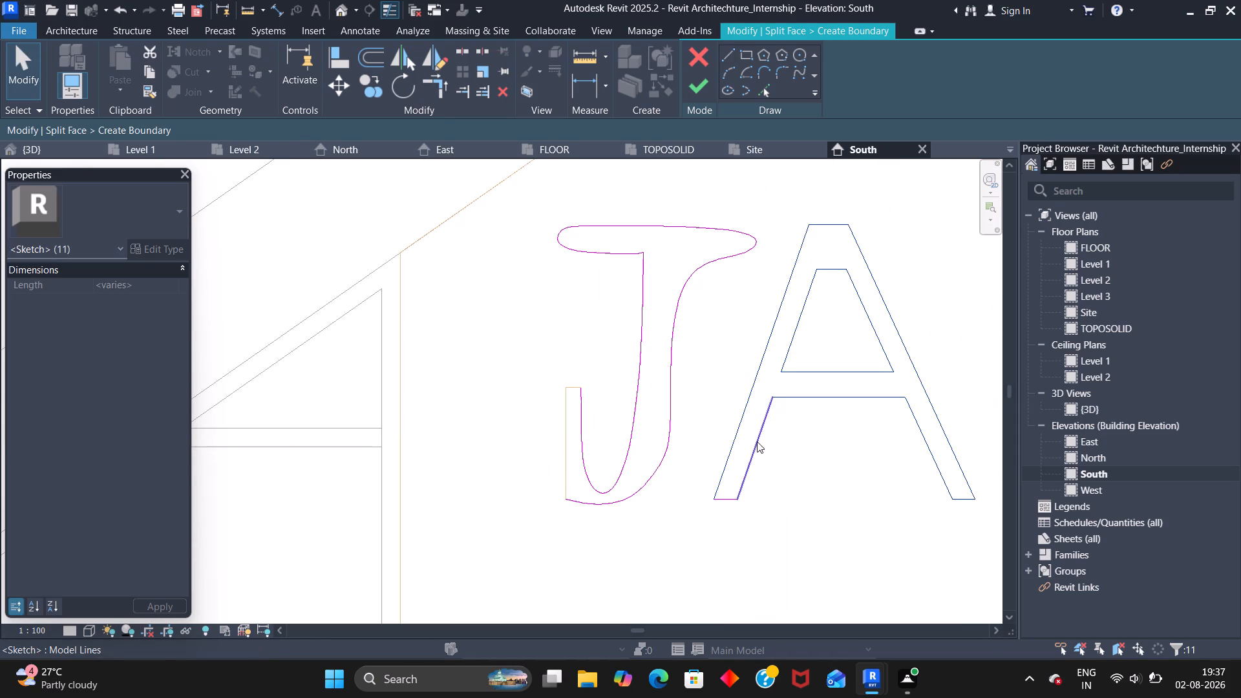
left_click(759, 432, "ctrl")
key("Delete")
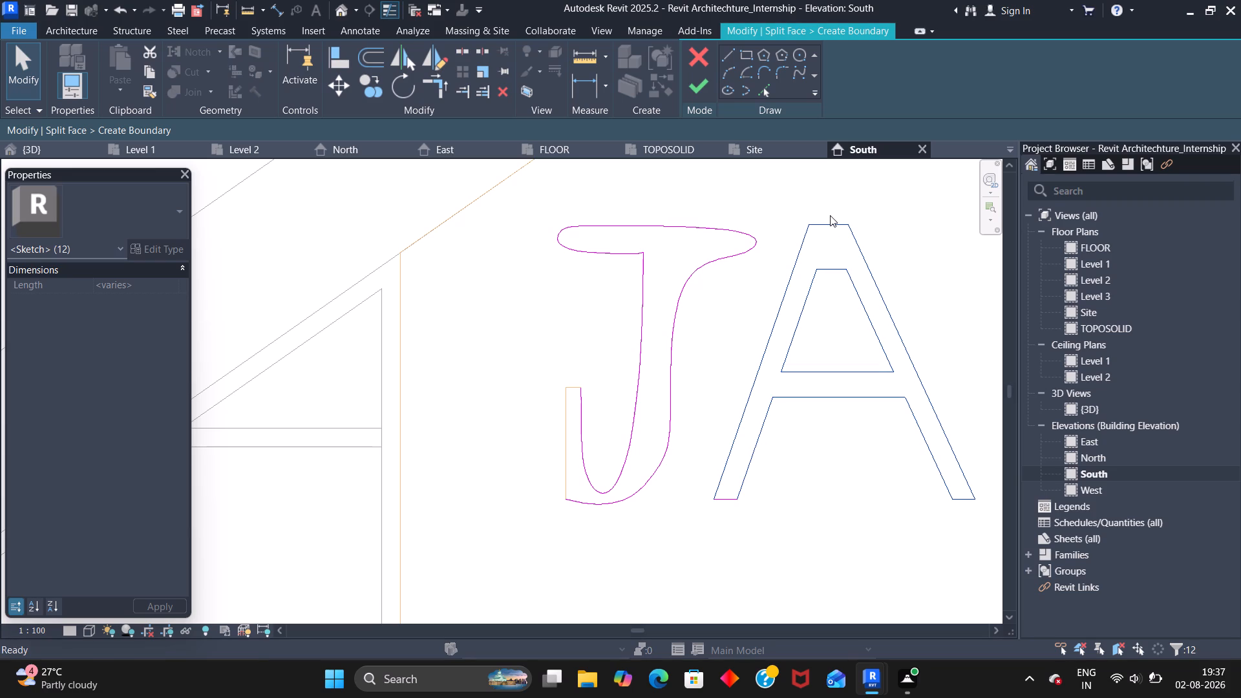
left_click(799, 68)
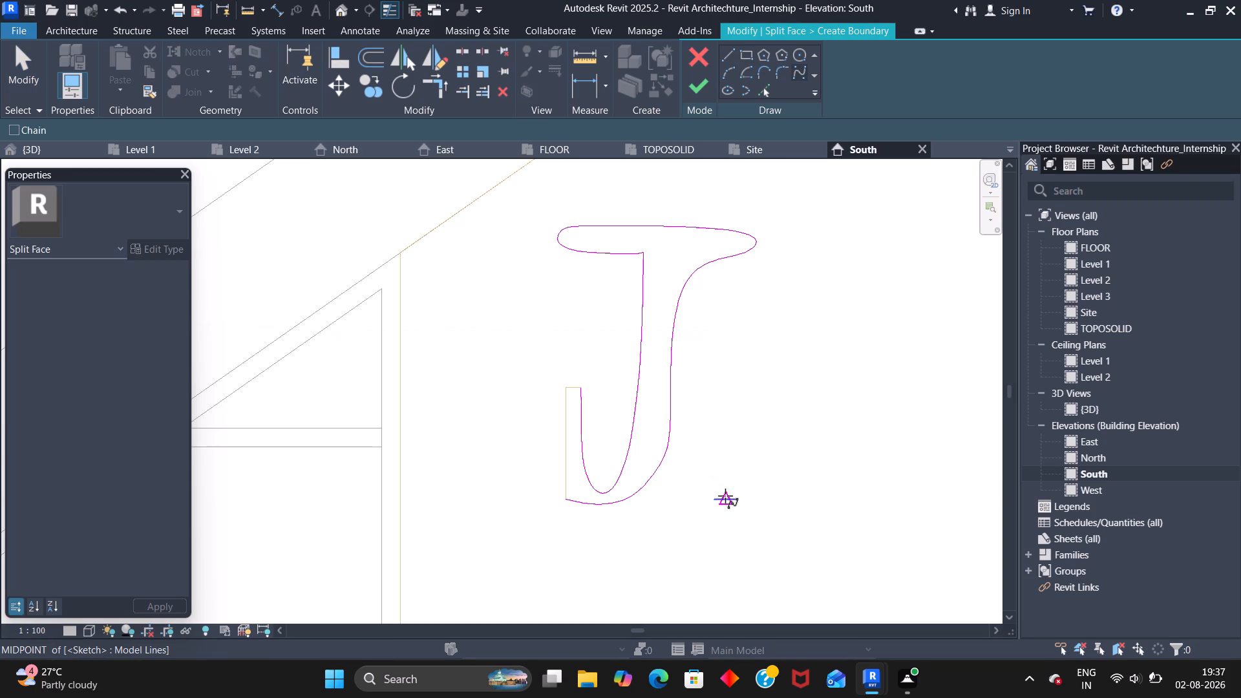
key("Escape")
left_click(729, 497)
key("Delete")
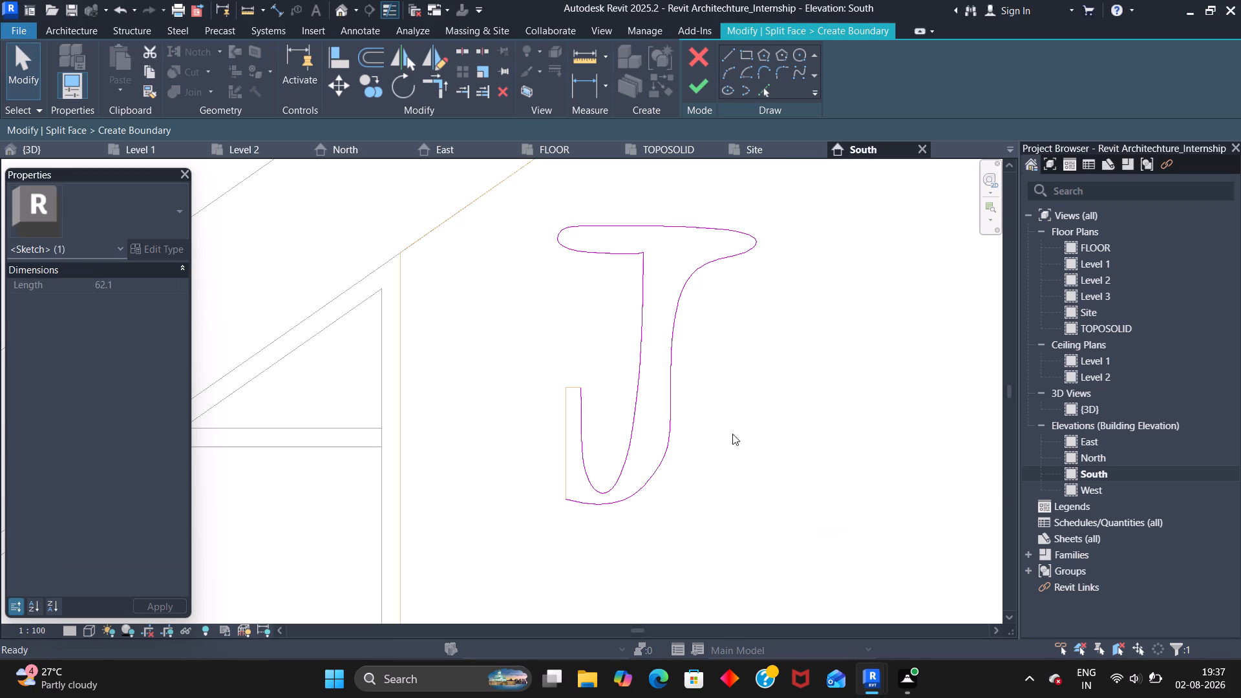
Redraw the A beside the J as a spline running from the left foot over the apex, down to the right foot and back up inside.
left_click(794, 73)
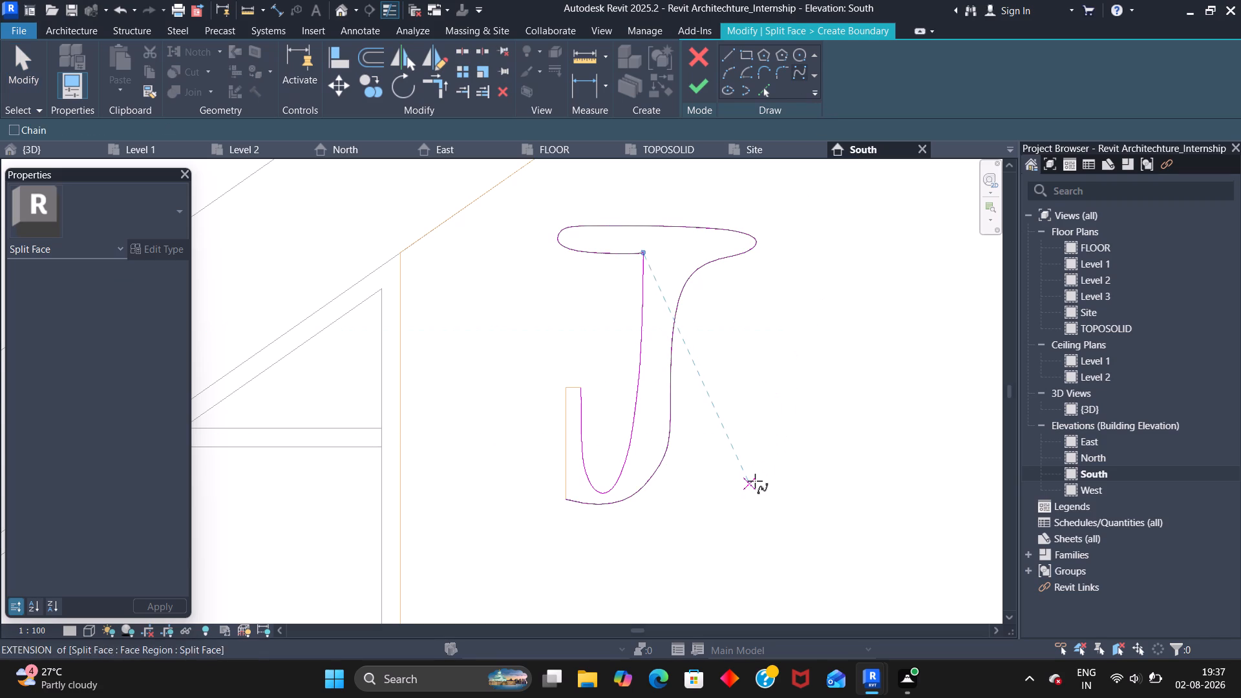
left_click_drag(747, 499, 745, 487)
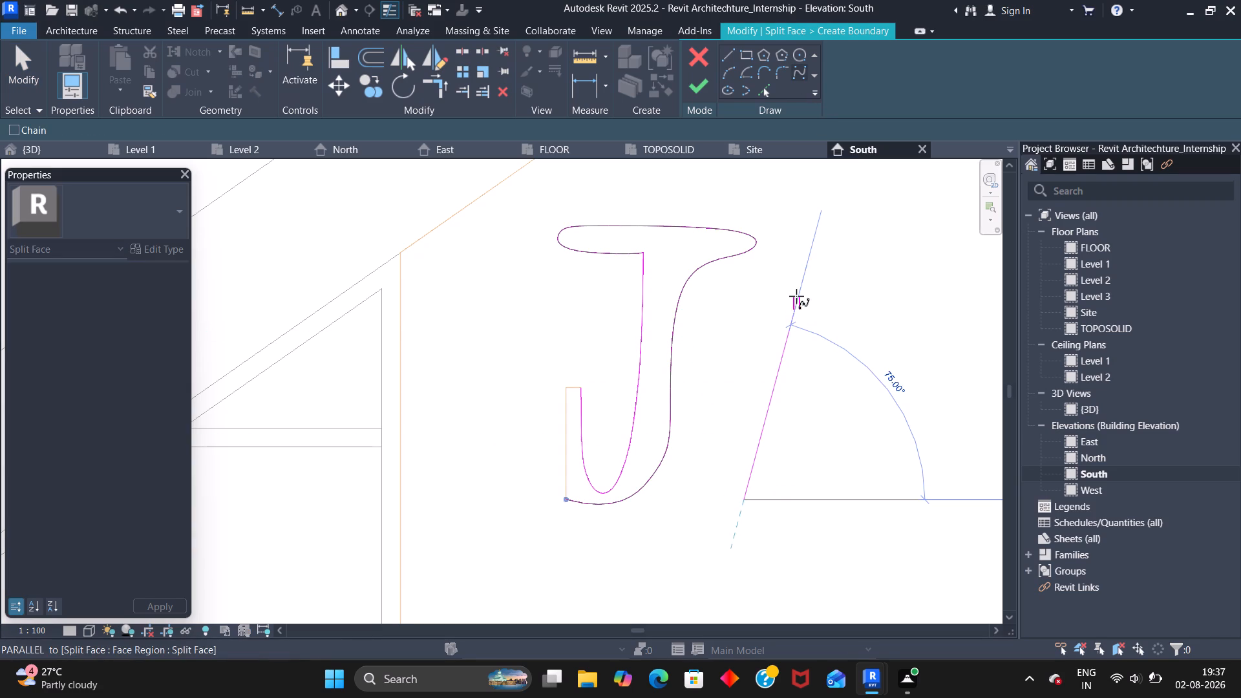
left_click(812, 237)
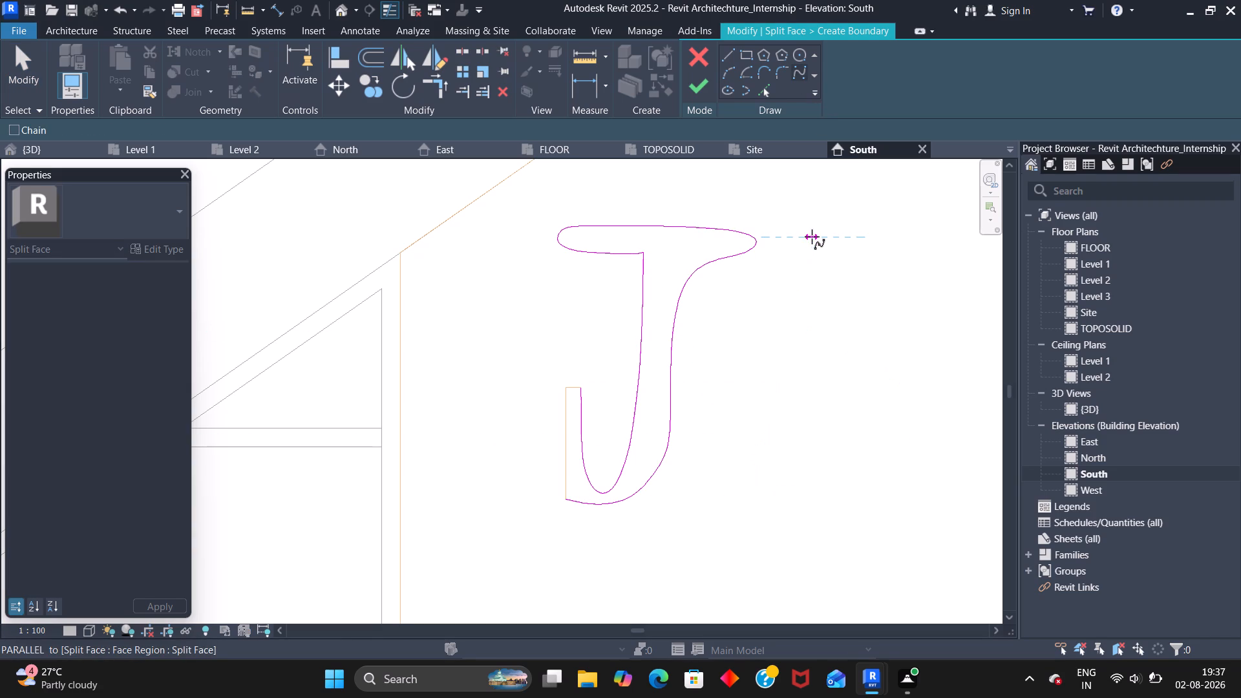
left_click(855, 229)
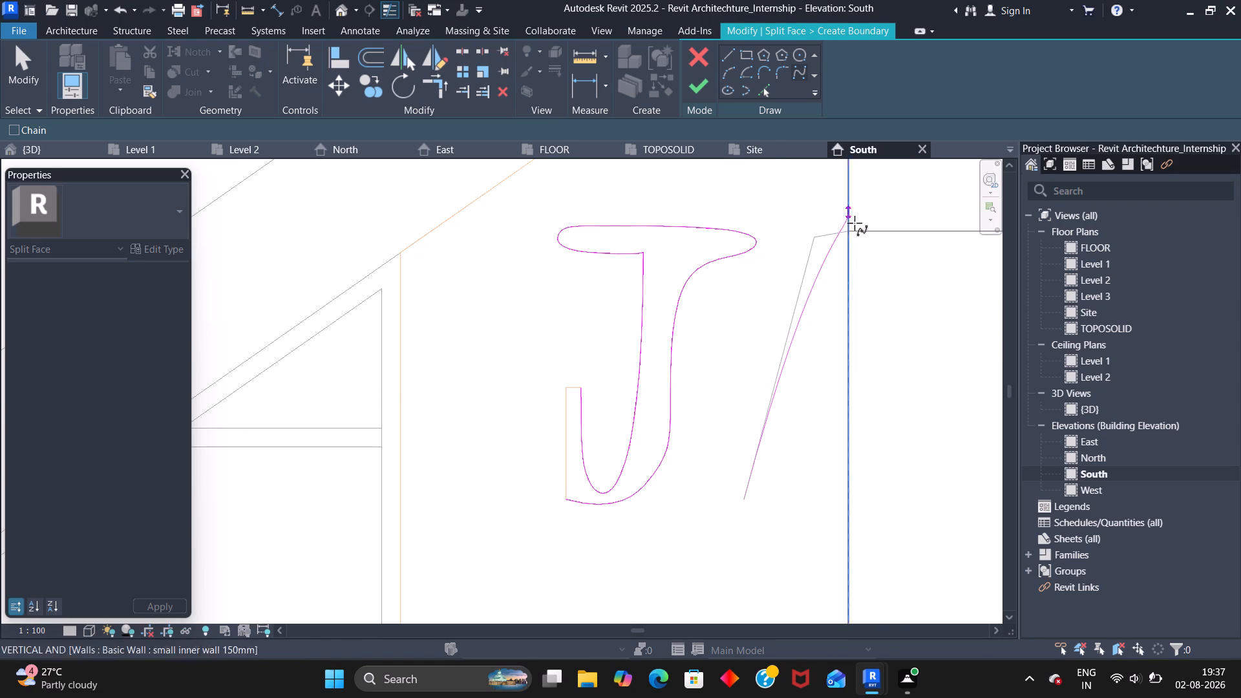
left_click(930, 500)
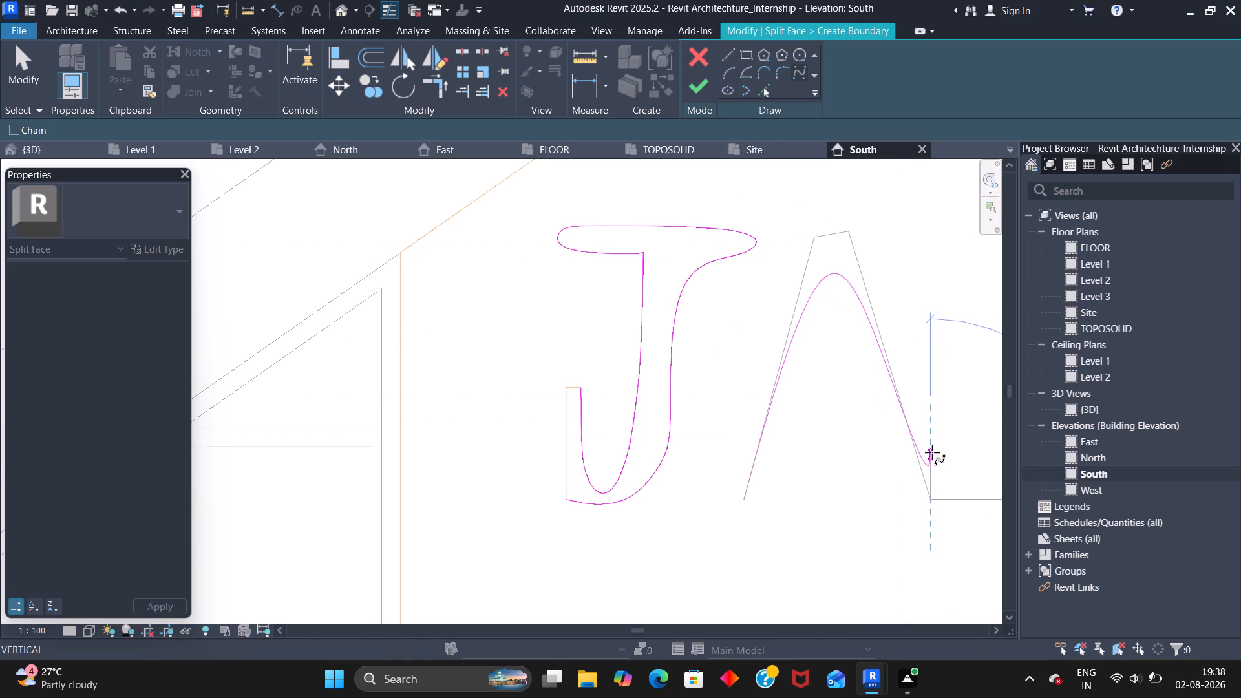
left_click(921, 502)
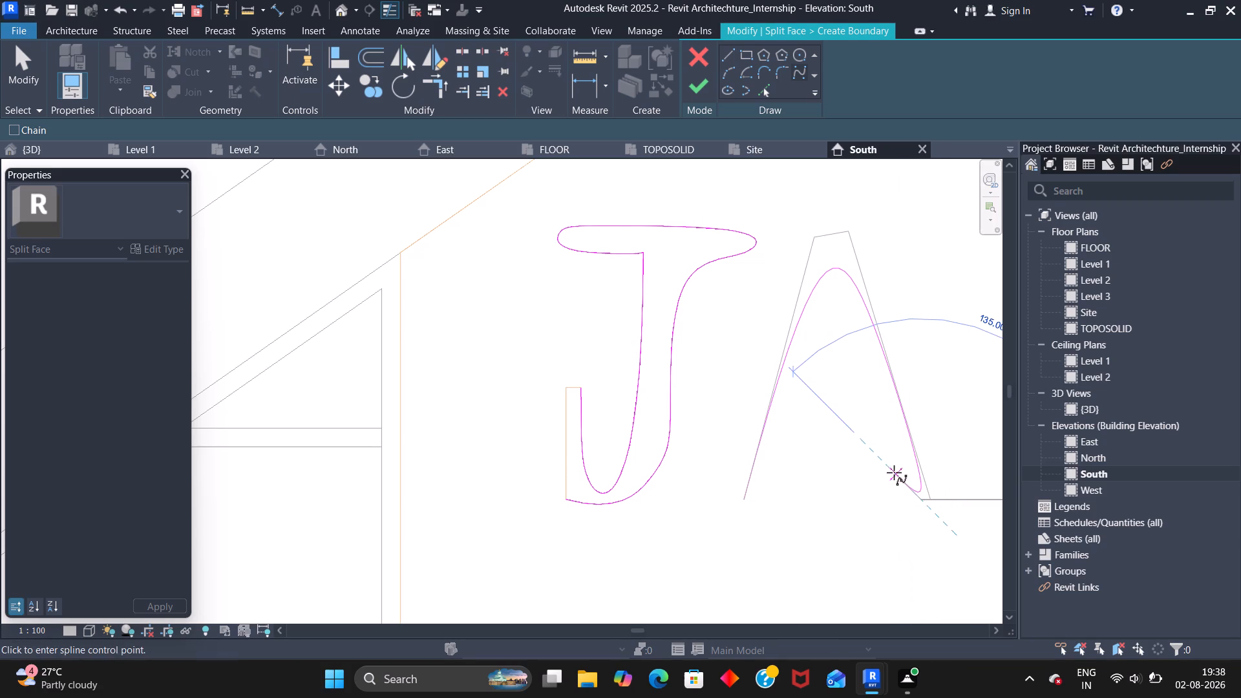
left_click(869, 390)
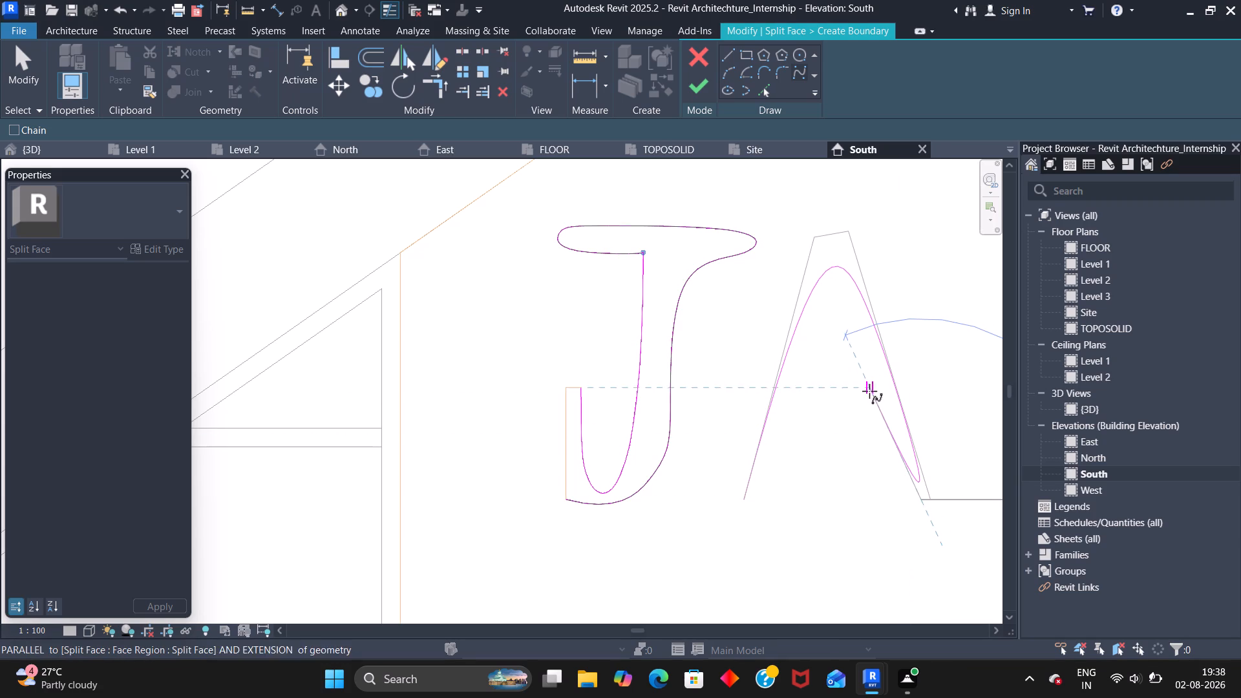
left_click(847, 308)
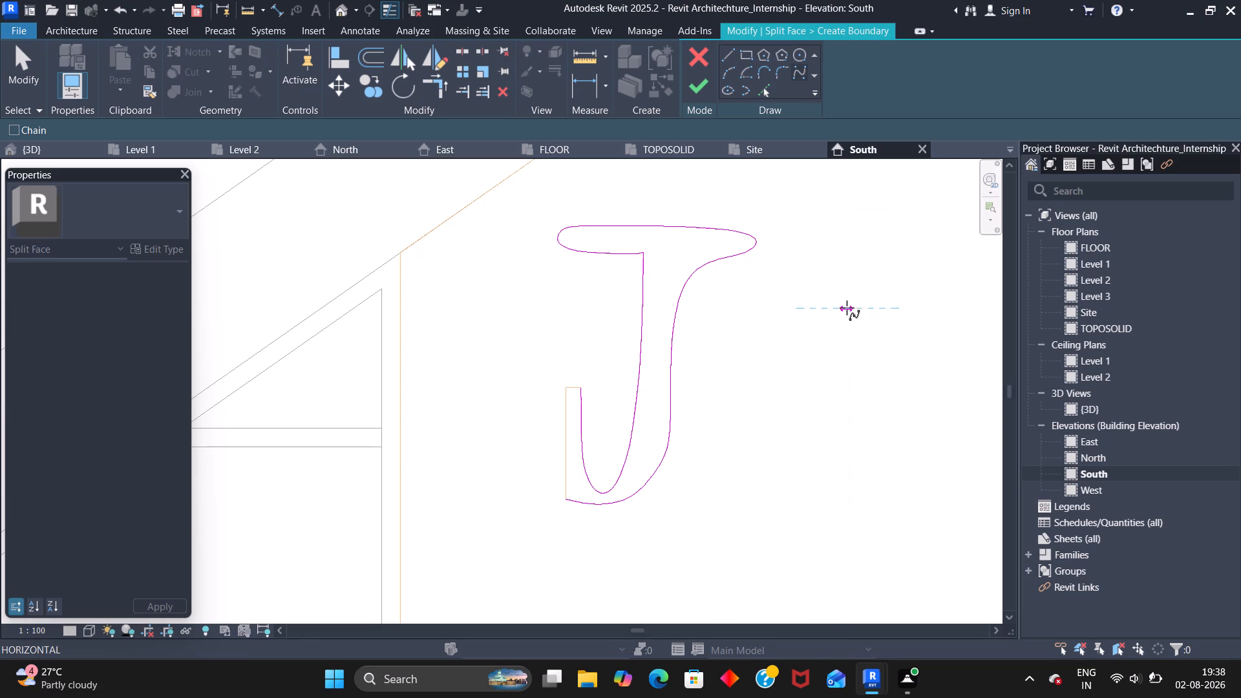
left_click(834, 297)
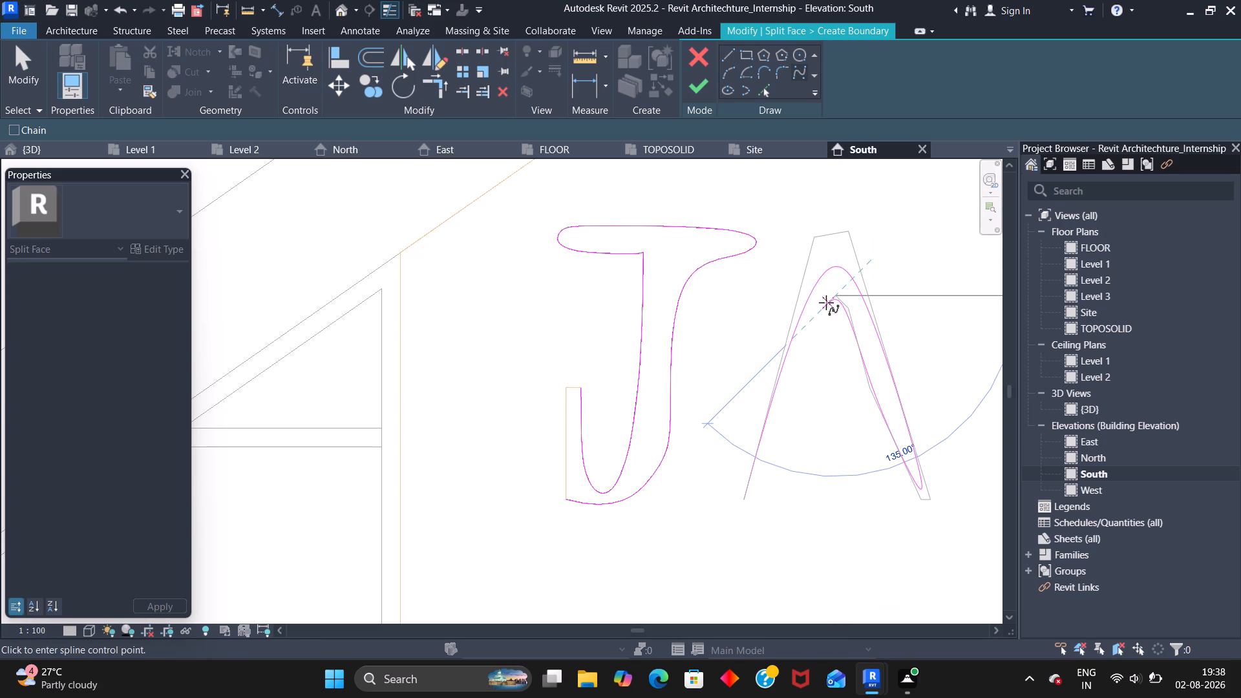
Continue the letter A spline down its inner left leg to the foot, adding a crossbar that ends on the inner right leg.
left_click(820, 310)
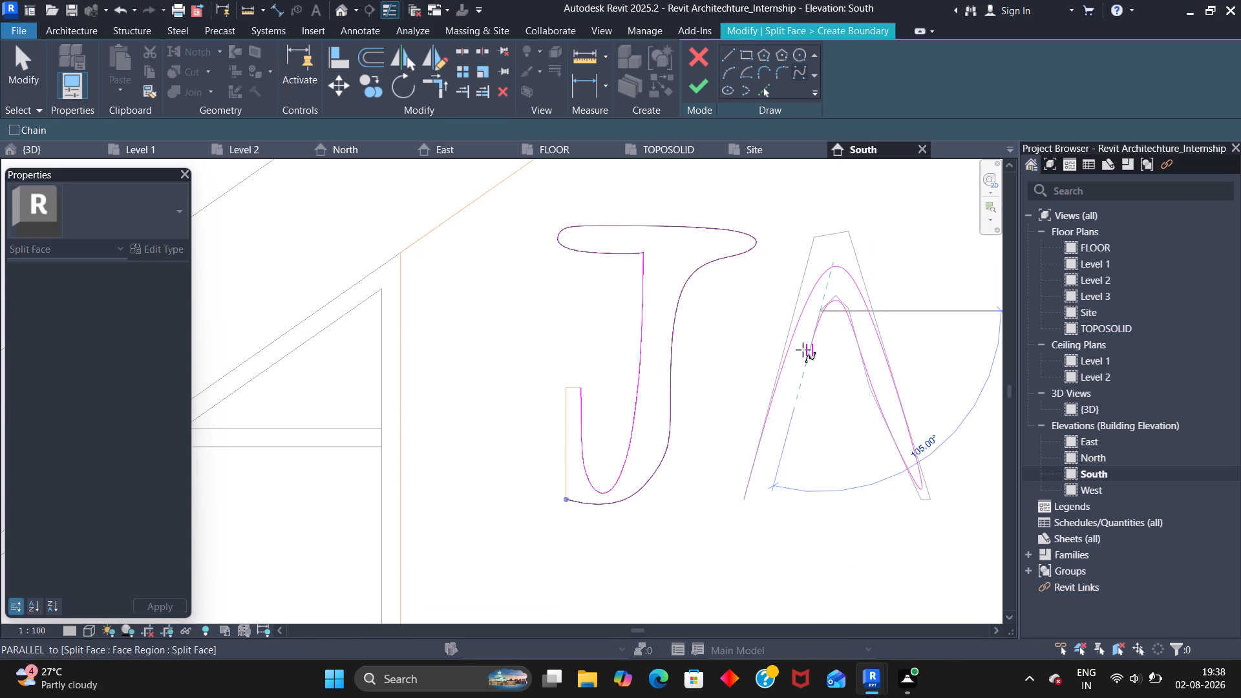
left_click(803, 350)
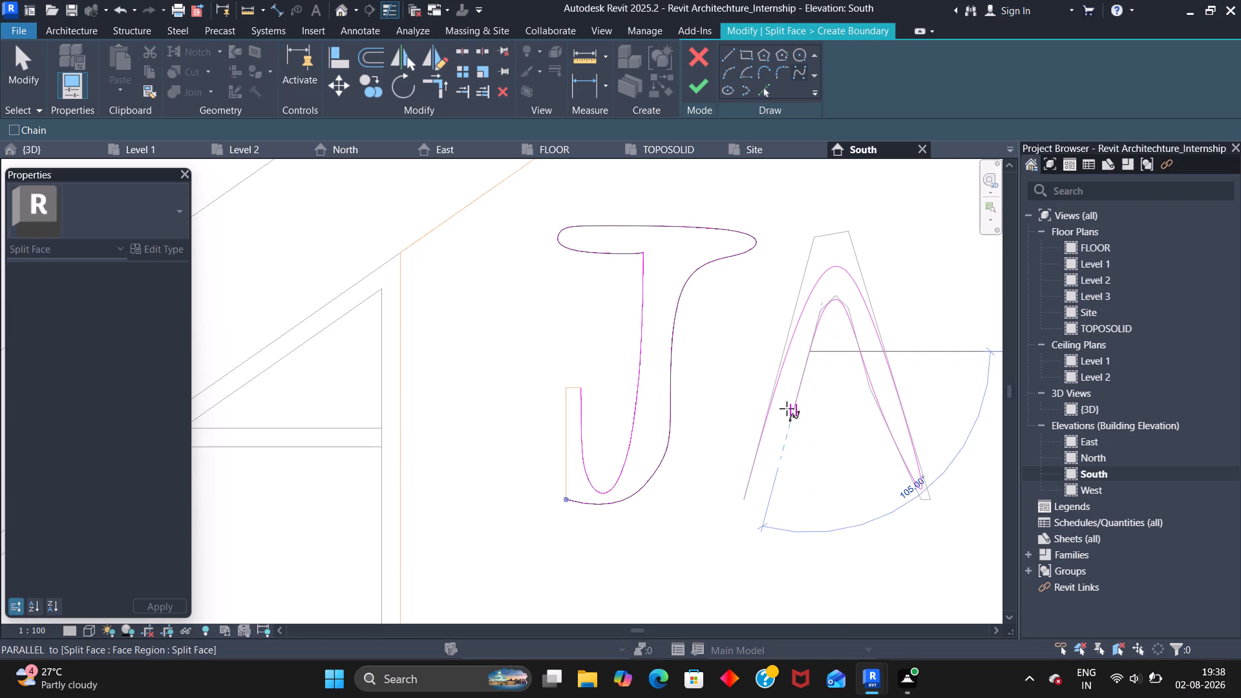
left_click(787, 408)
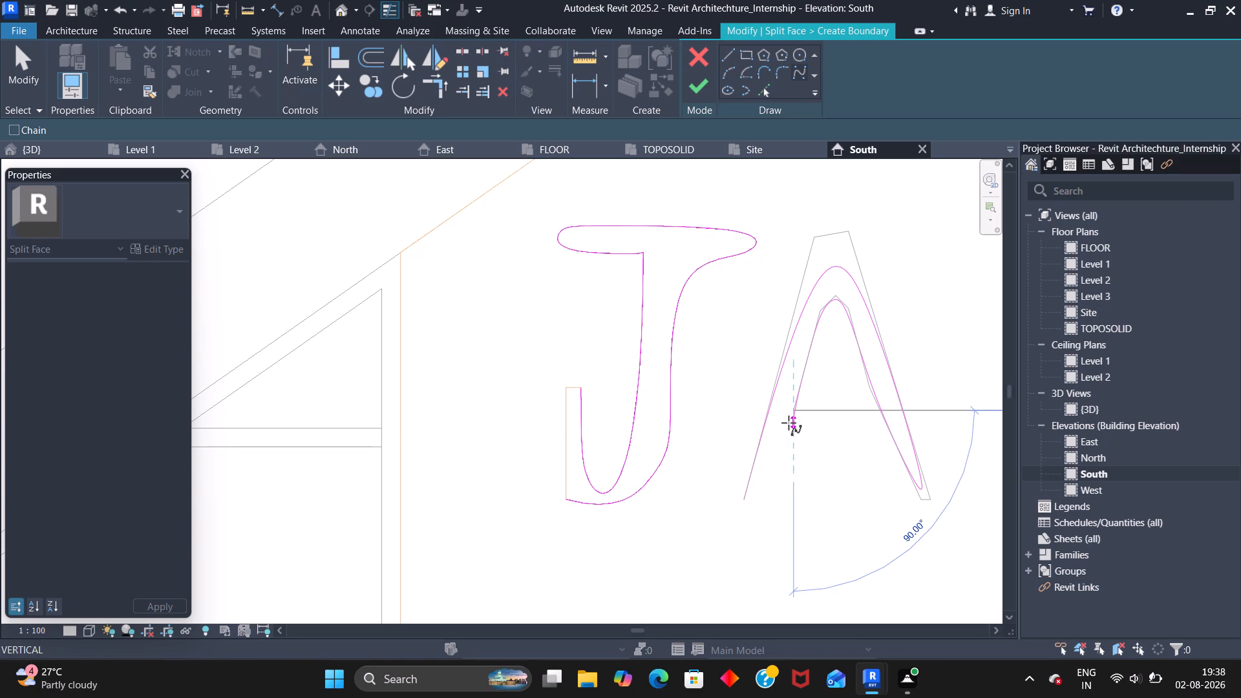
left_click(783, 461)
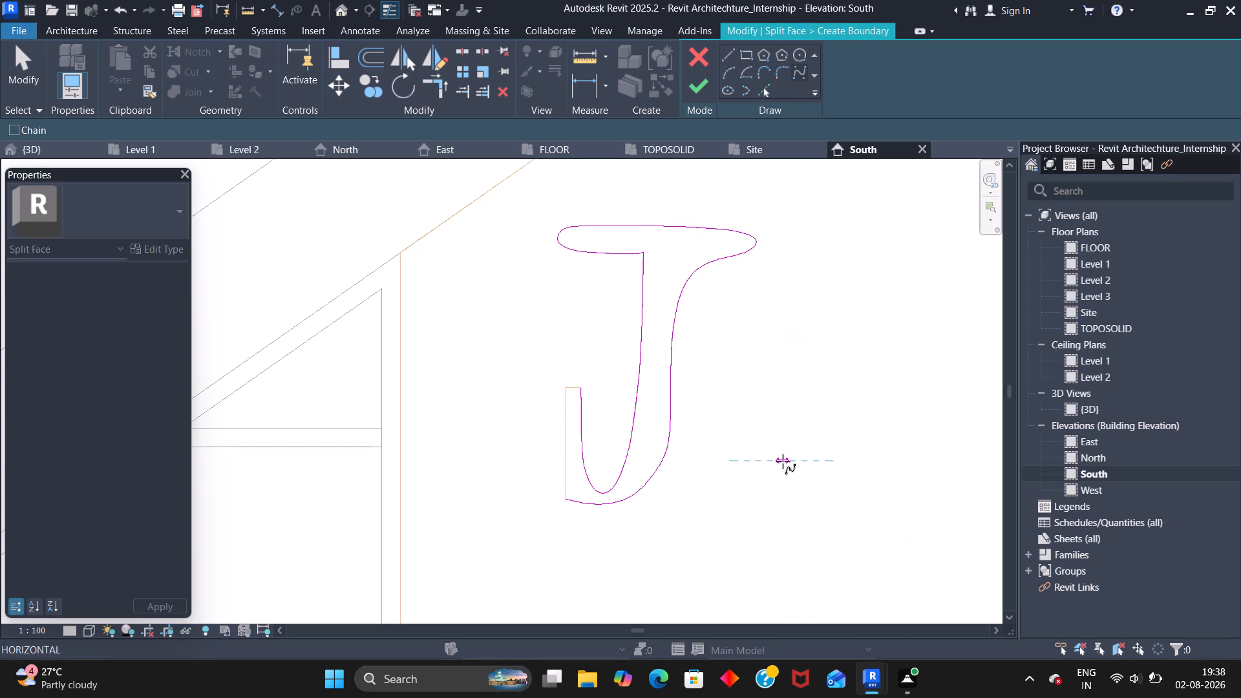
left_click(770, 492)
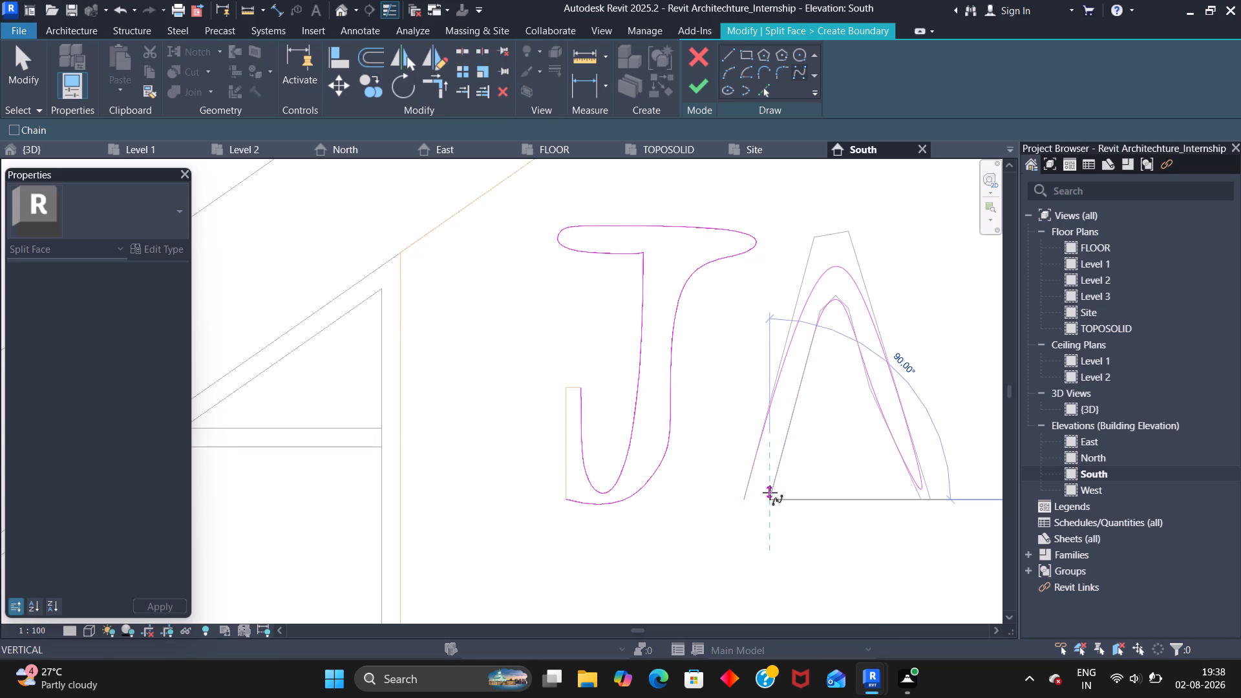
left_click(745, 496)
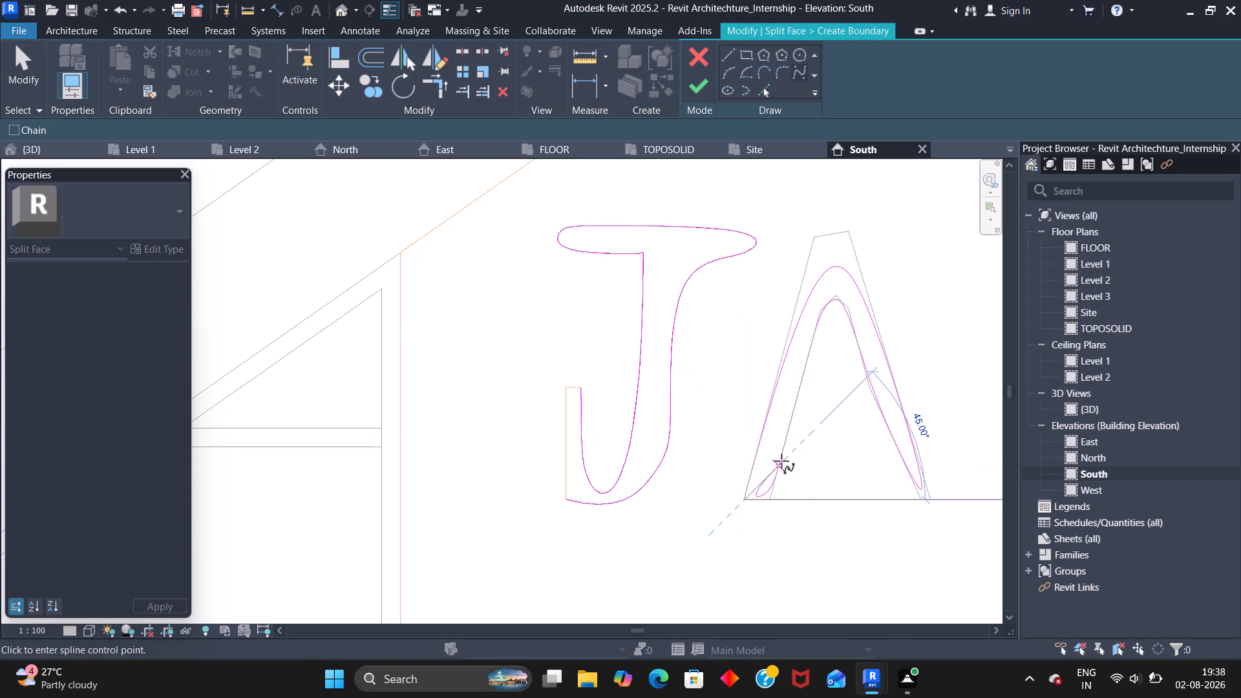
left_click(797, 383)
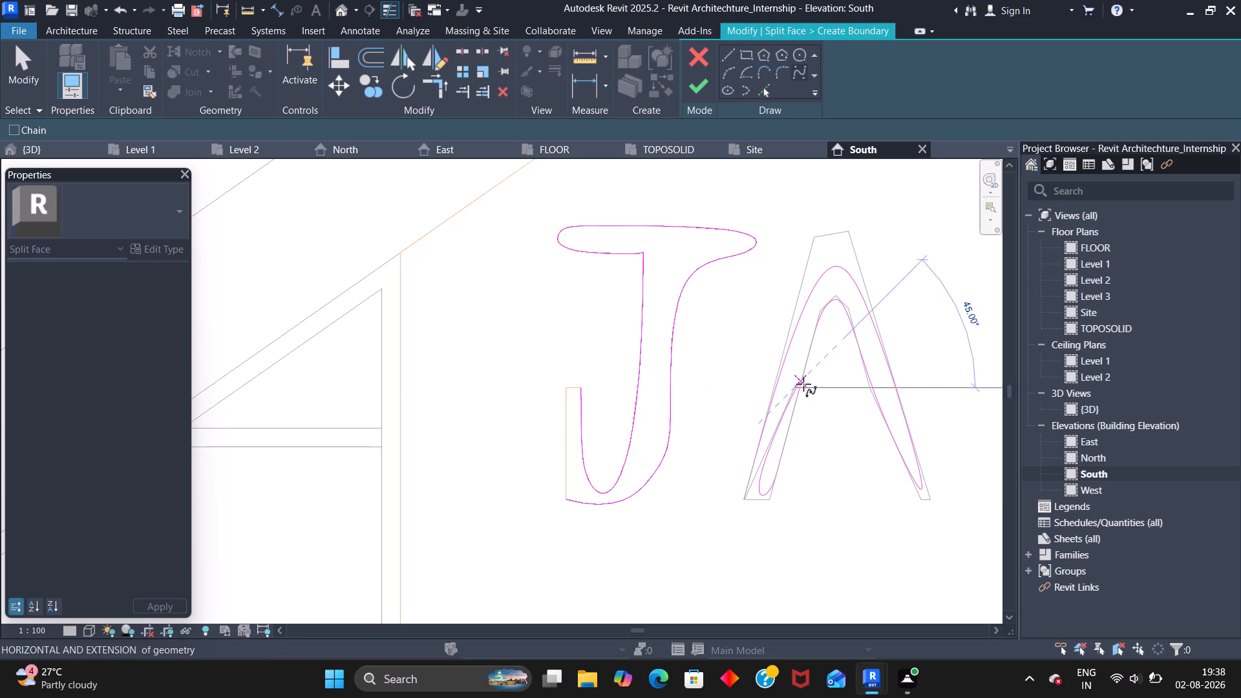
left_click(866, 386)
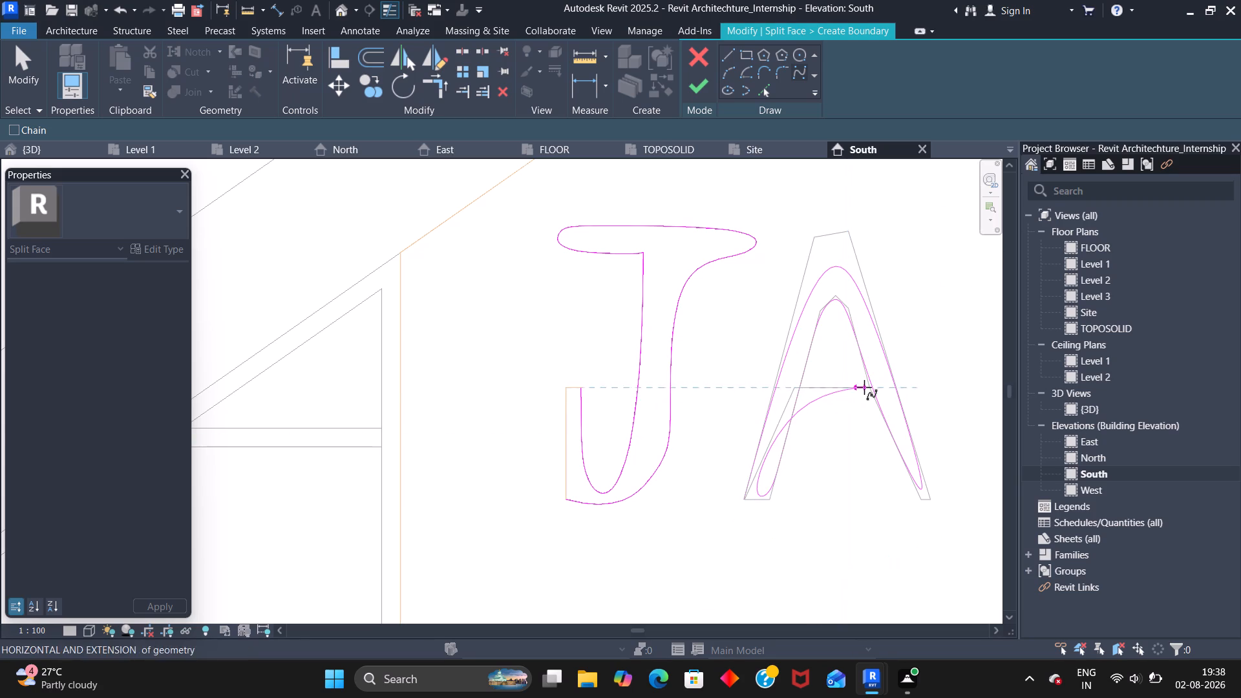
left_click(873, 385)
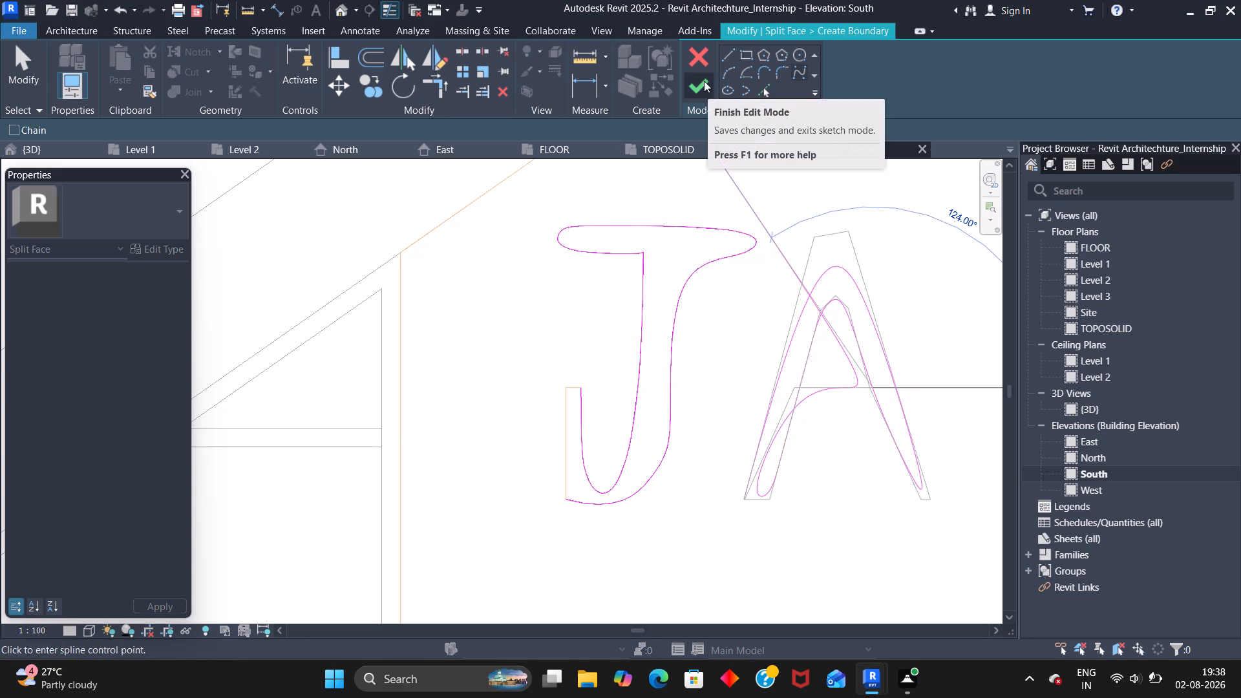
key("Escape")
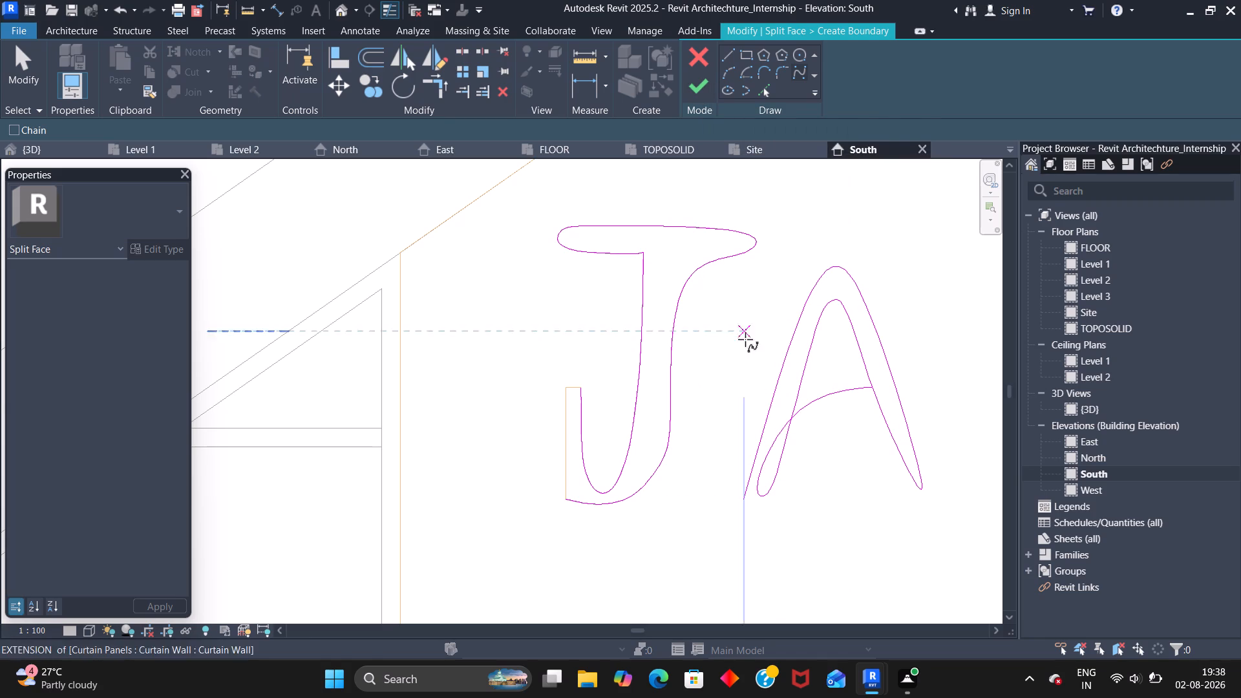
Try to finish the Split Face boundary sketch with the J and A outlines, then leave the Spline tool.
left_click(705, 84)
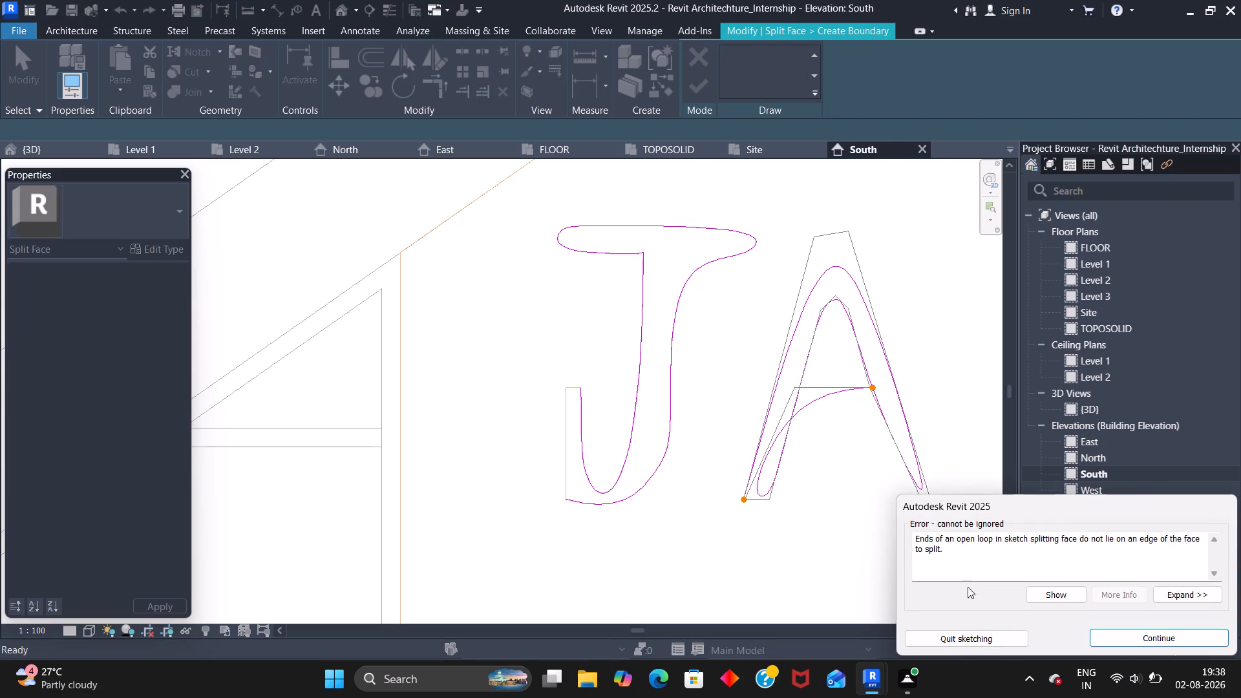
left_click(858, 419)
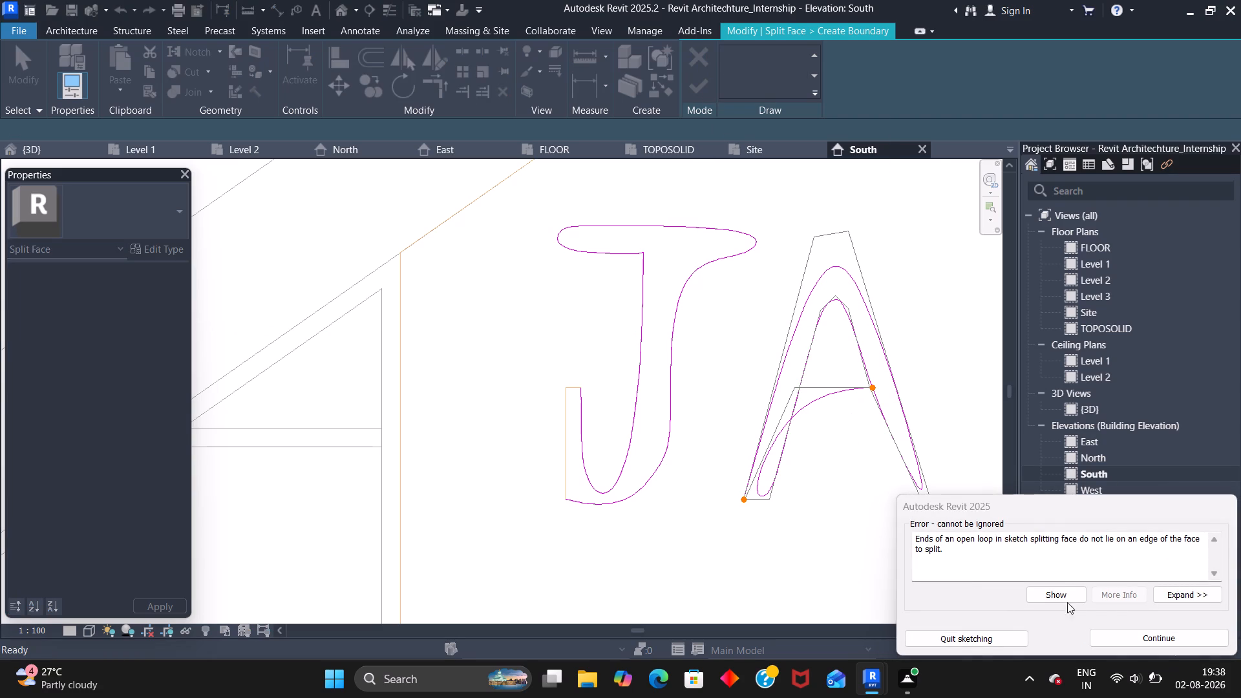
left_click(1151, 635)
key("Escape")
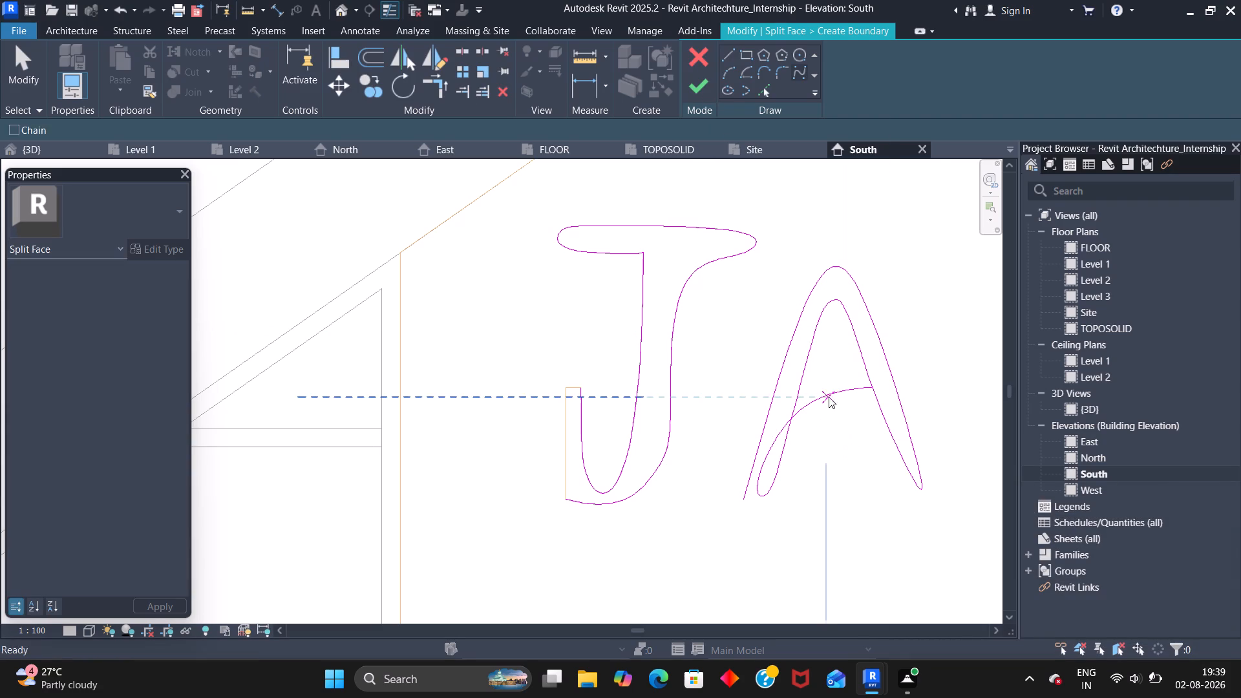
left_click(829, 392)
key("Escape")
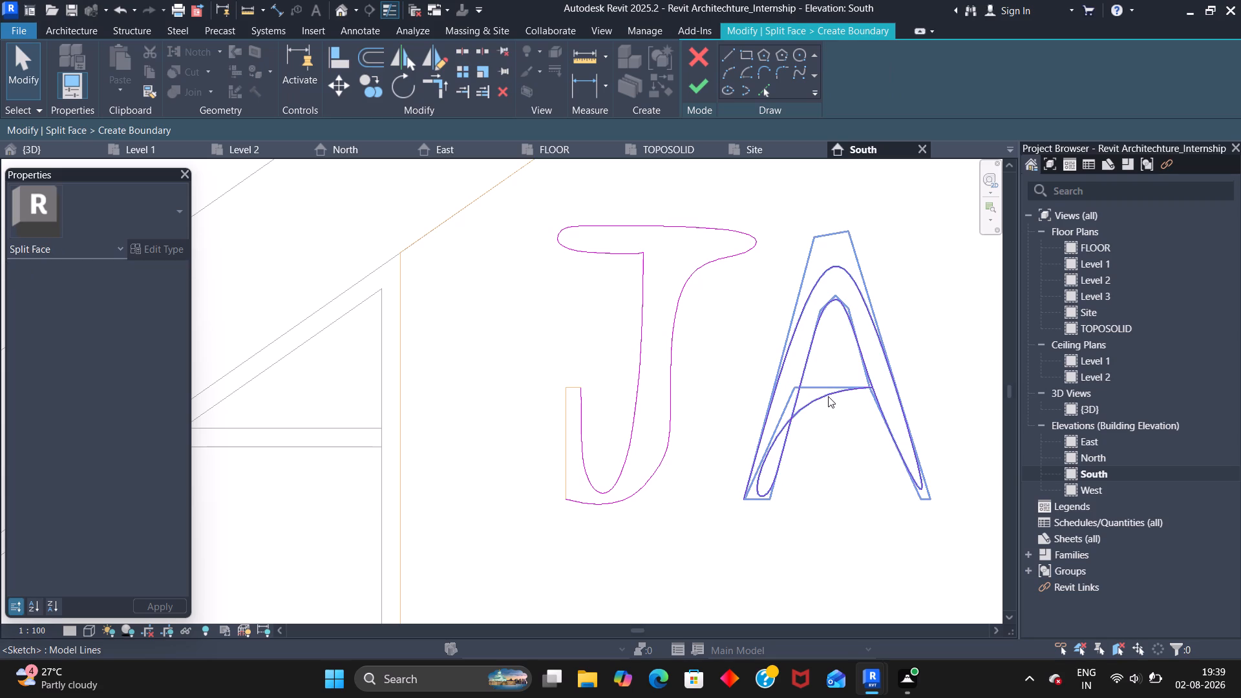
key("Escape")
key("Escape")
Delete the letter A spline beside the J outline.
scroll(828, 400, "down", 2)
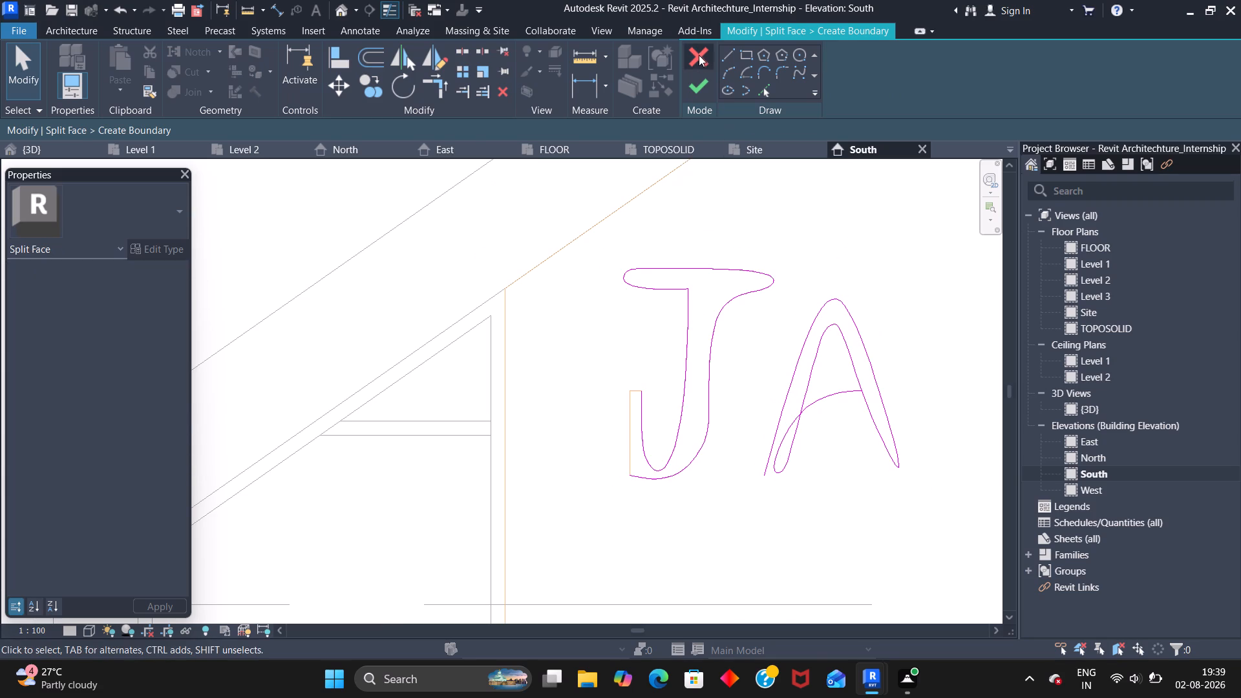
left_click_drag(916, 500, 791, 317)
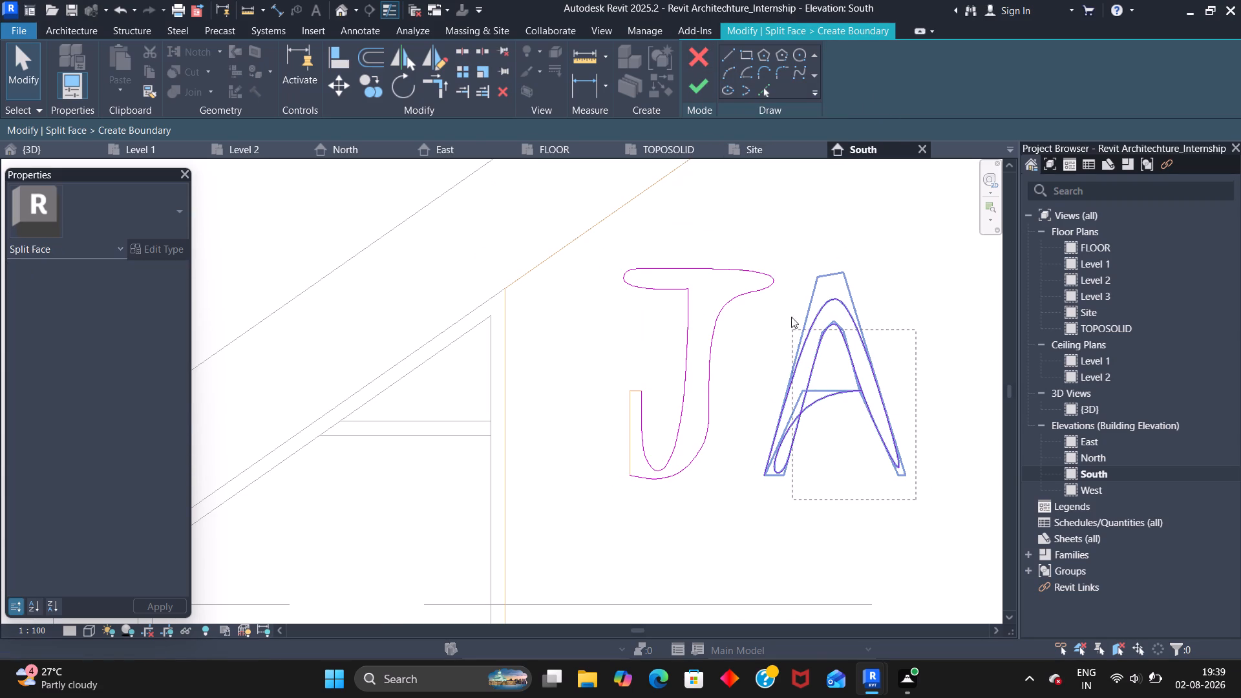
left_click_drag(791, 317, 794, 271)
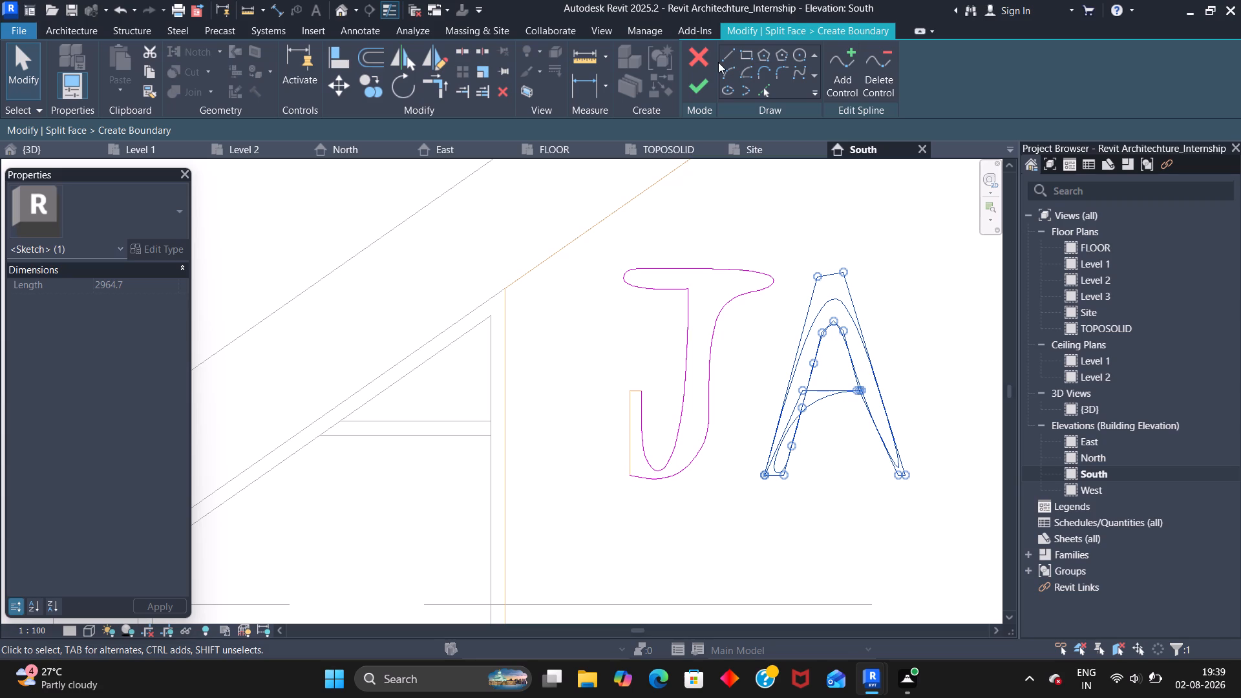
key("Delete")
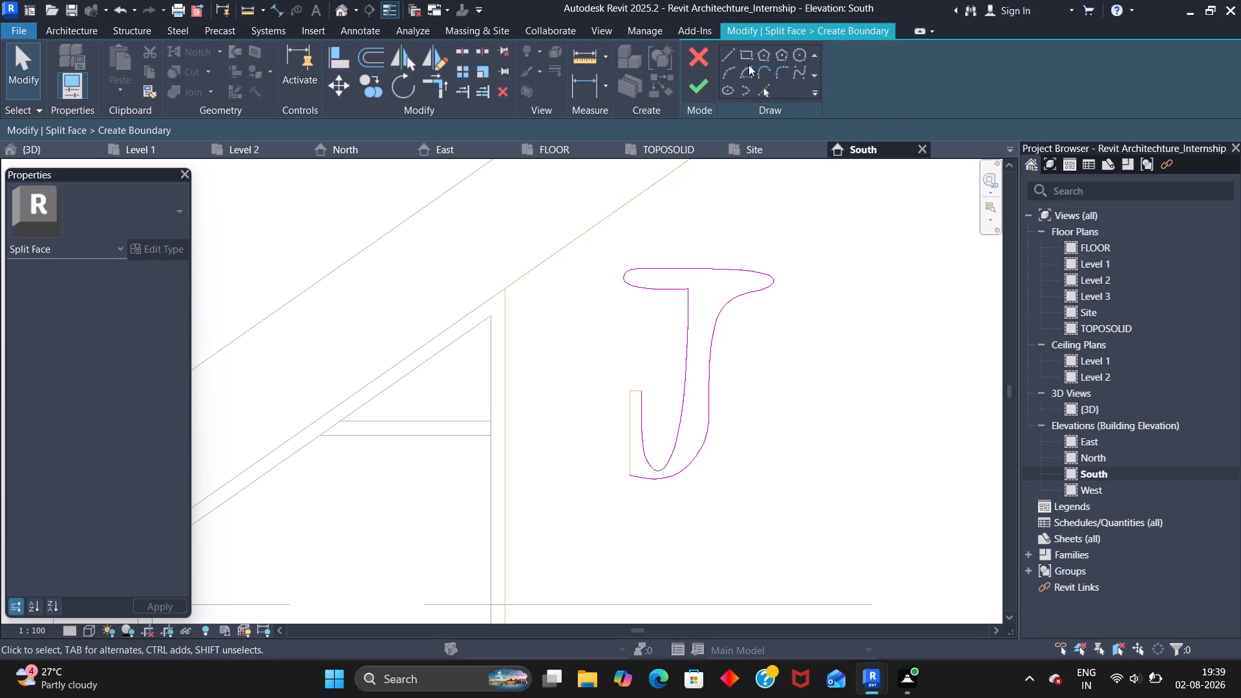
Start a new letter A spline beside the J, tracing its outer outline from the left foot over a rounded top to the right foot.
left_click(795, 70)
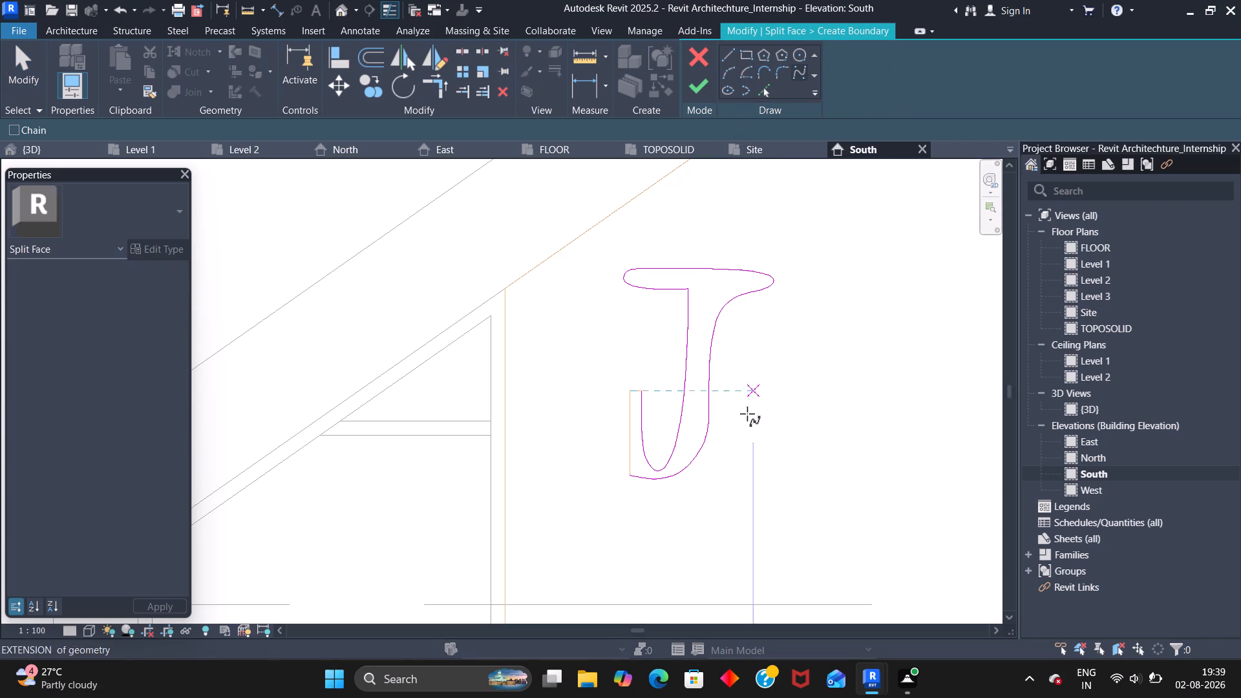
left_click(736, 471)
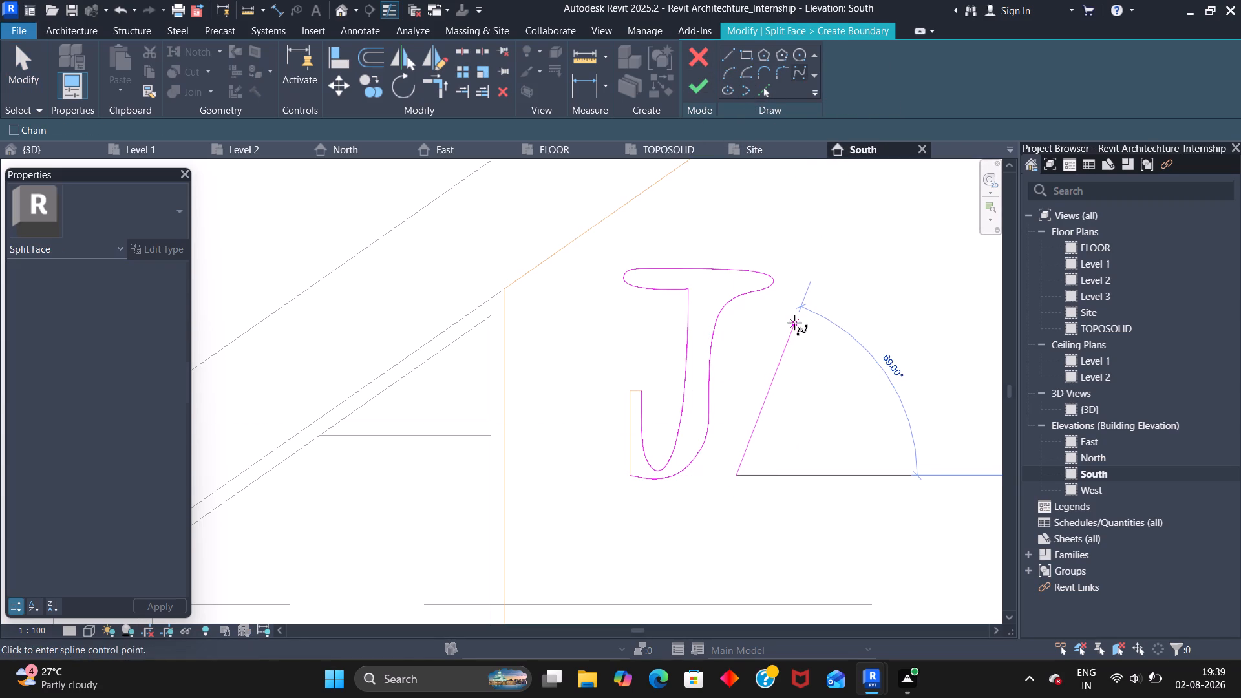
left_click(789, 316)
left_click(796, 271)
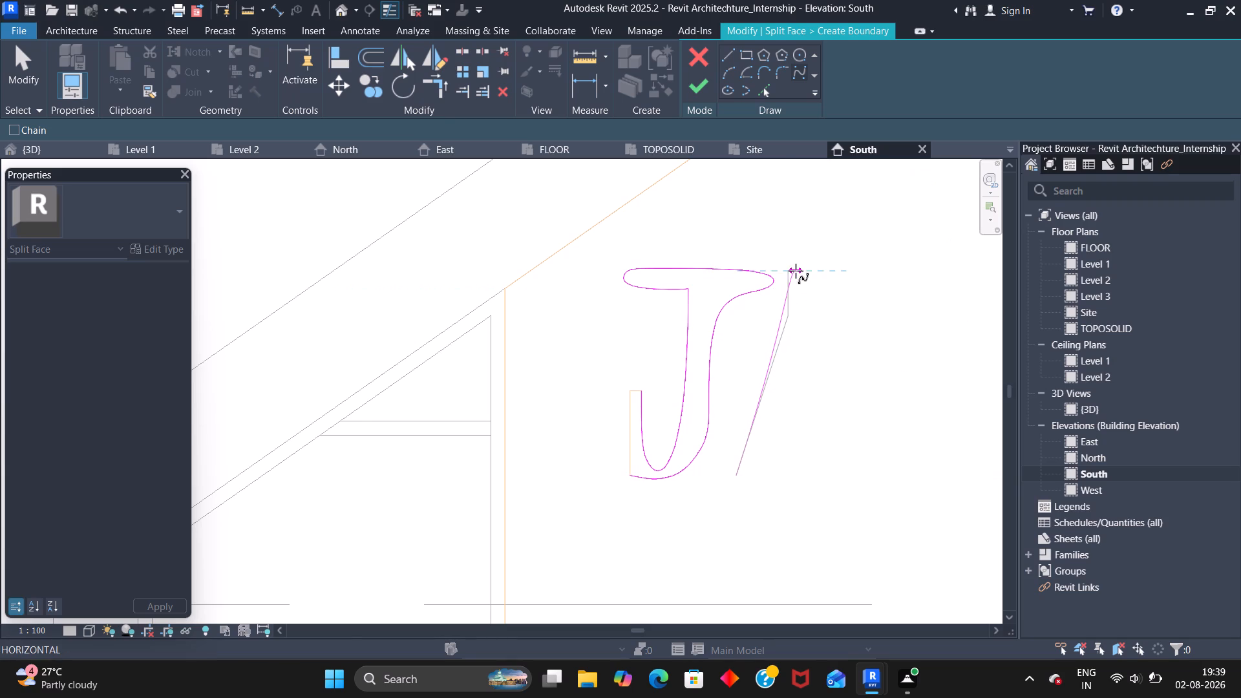
left_click(819, 266)
left_click(842, 266)
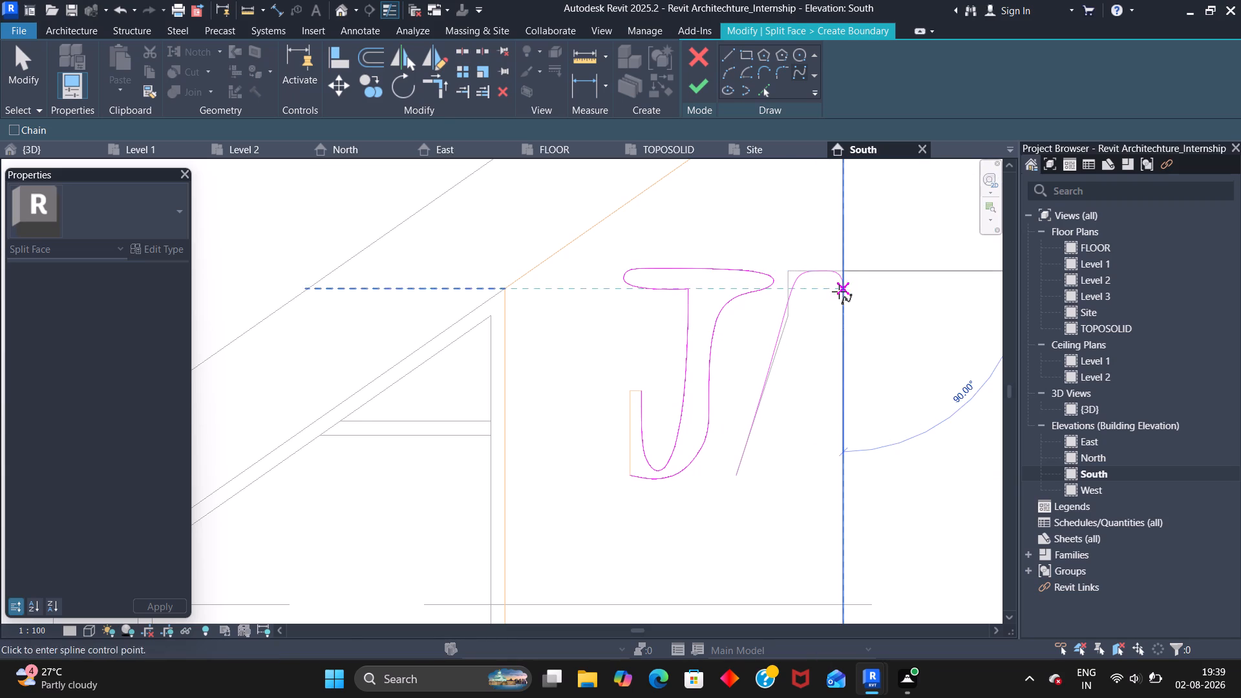
left_click(853, 324)
left_click(867, 385)
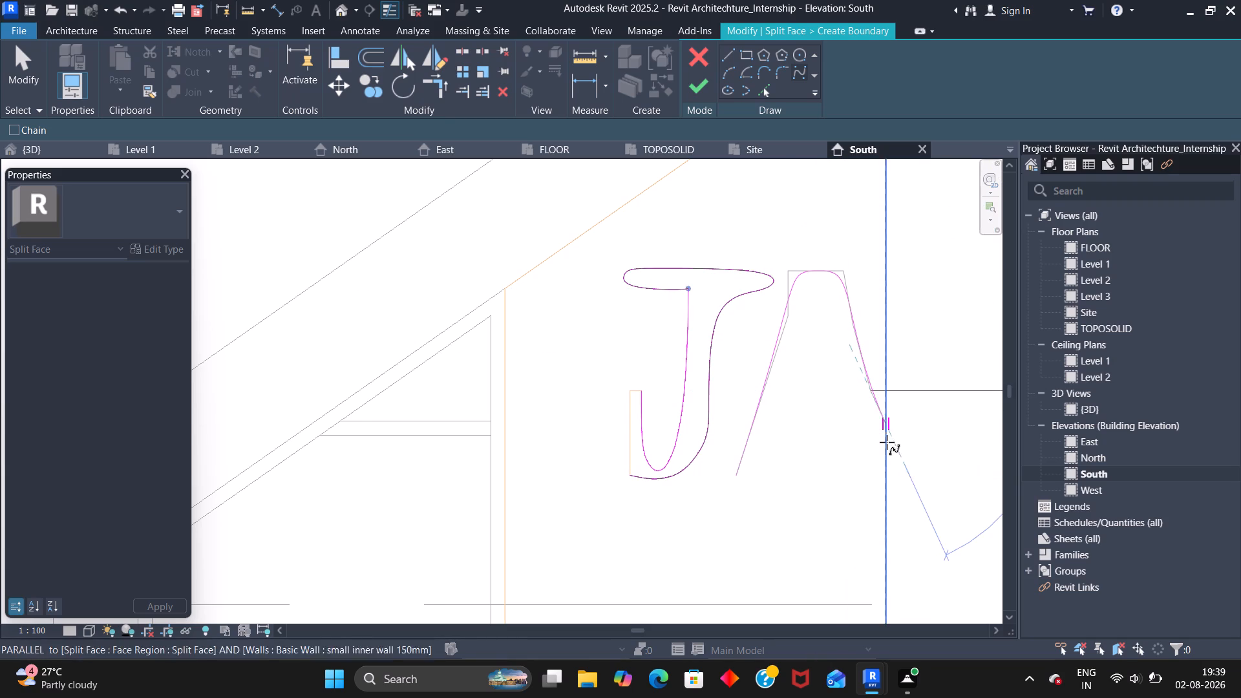
left_click(889, 450)
left_click(893, 477)
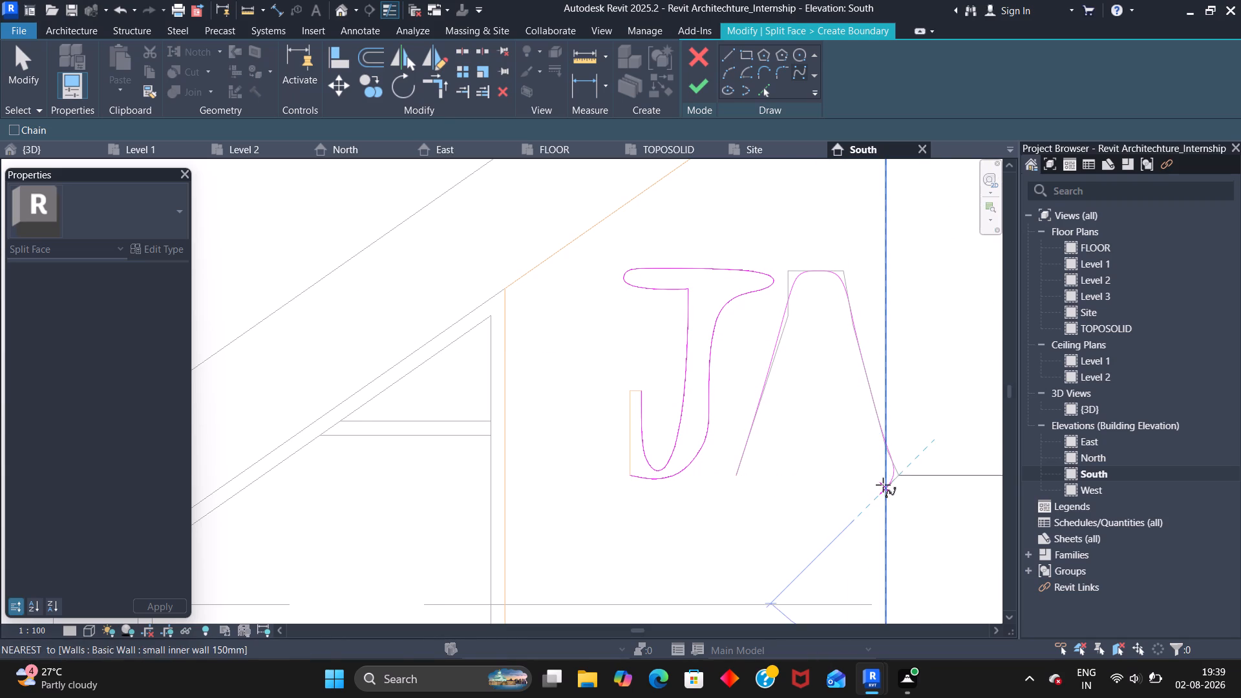
Continue the A spline around the right foot, up the inner right leg and over the inner apex.
left_click(881, 478)
left_click(867, 434)
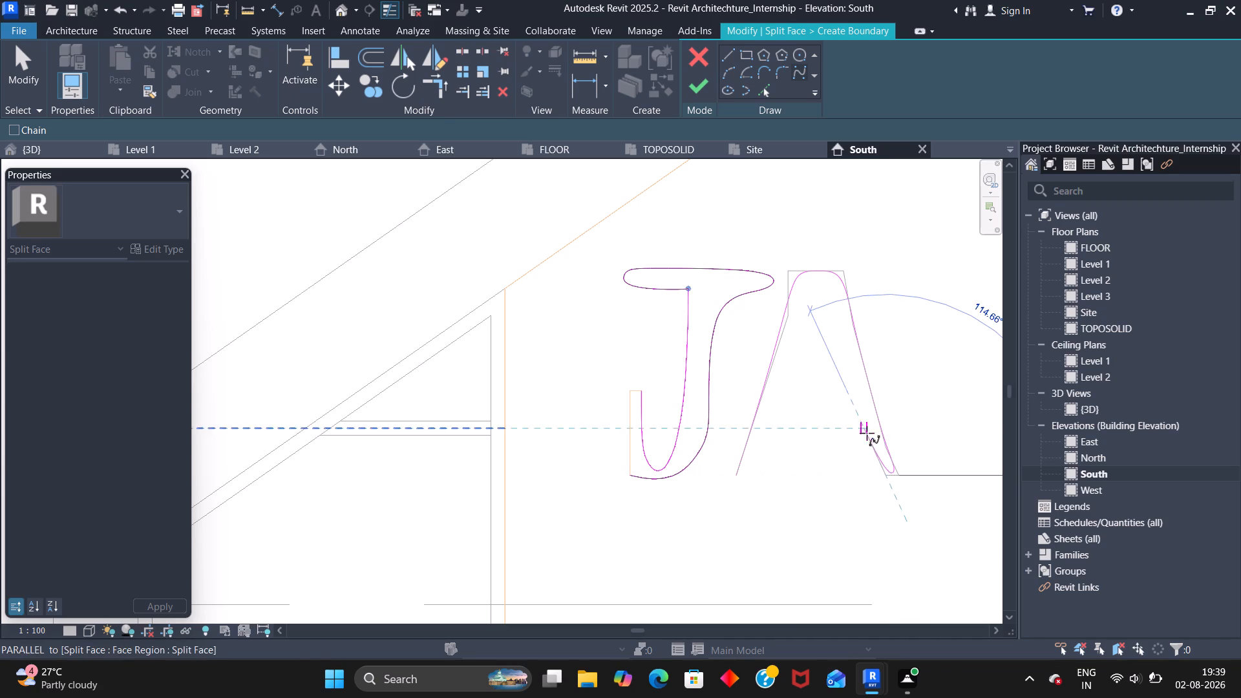
left_click(854, 384)
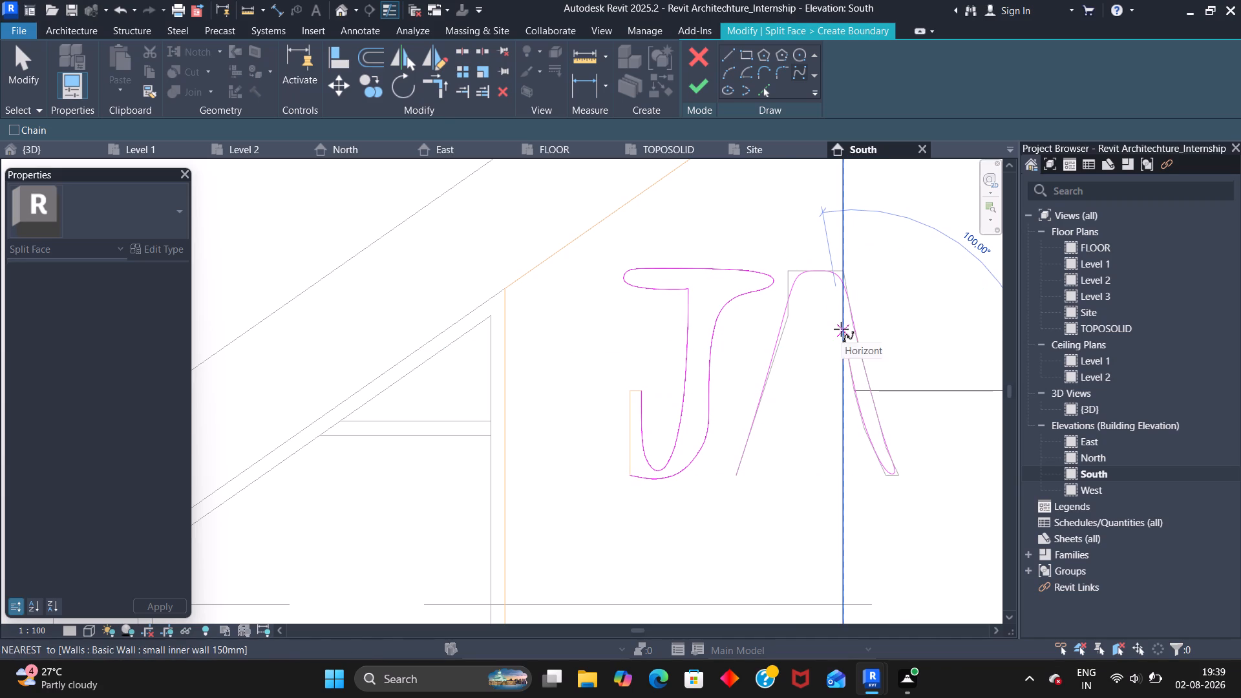
left_click(841, 329)
left_click(832, 306)
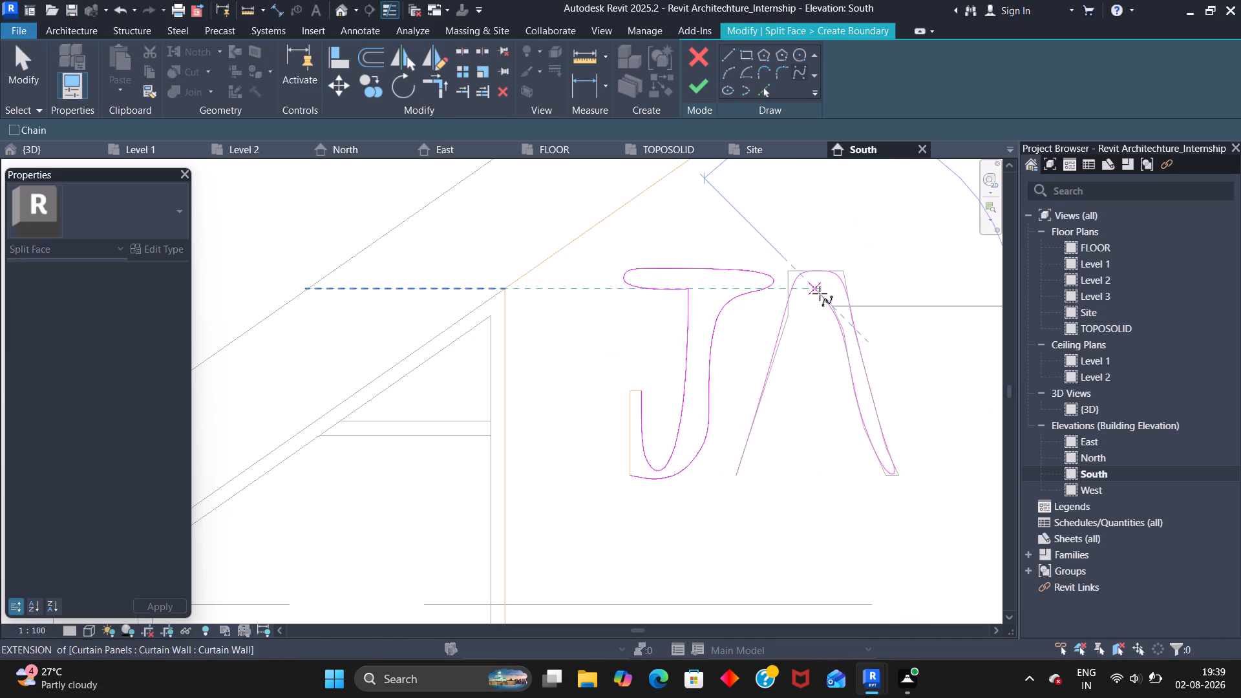
left_click(820, 293)
left_click(805, 305)
left_click(792, 330)
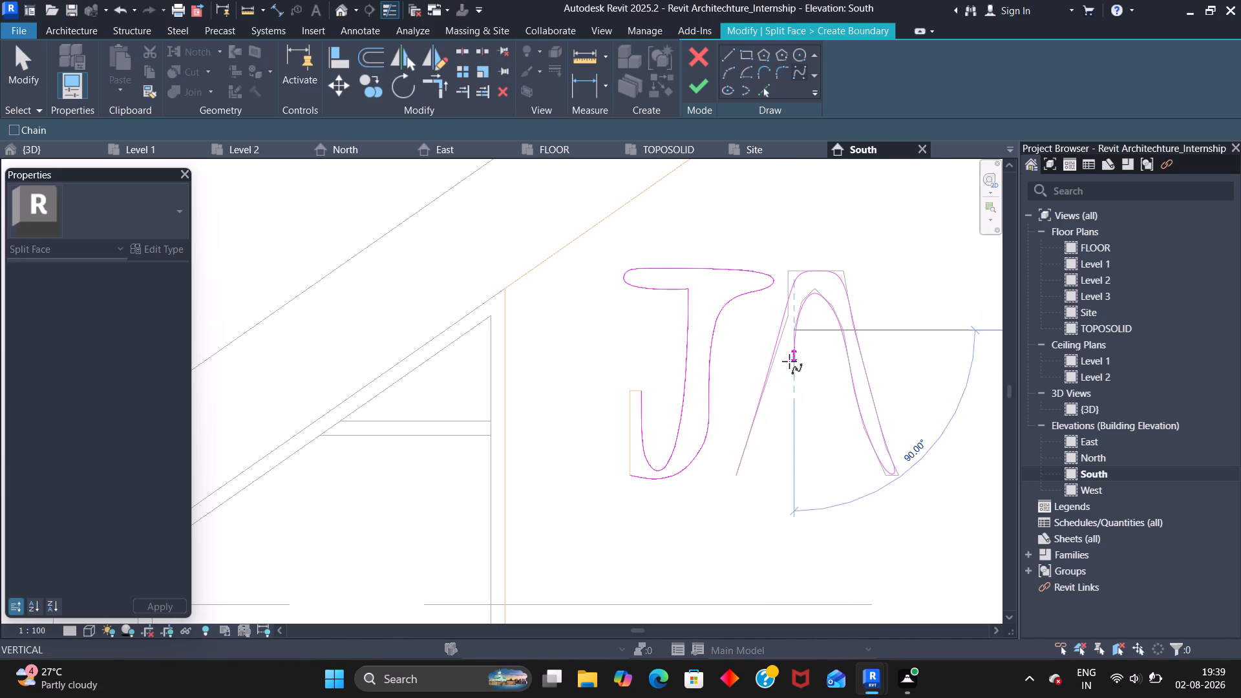
Continue the A spline down the inner left leg with a small notch at mid-height, ending near its start point at the left foot.
left_click(789, 361)
left_click(780, 385)
left_click_drag(780, 394, 777, 398)
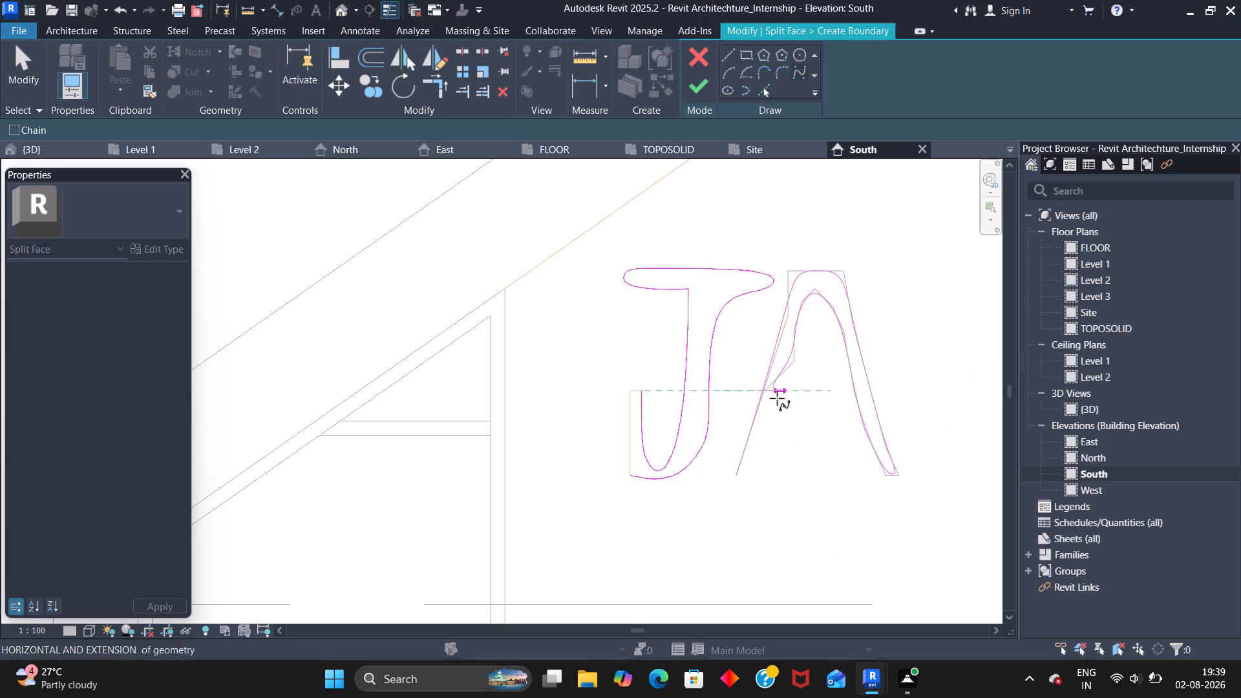
left_click_drag(777, 398, 776, 399)
left_click(773, 409)
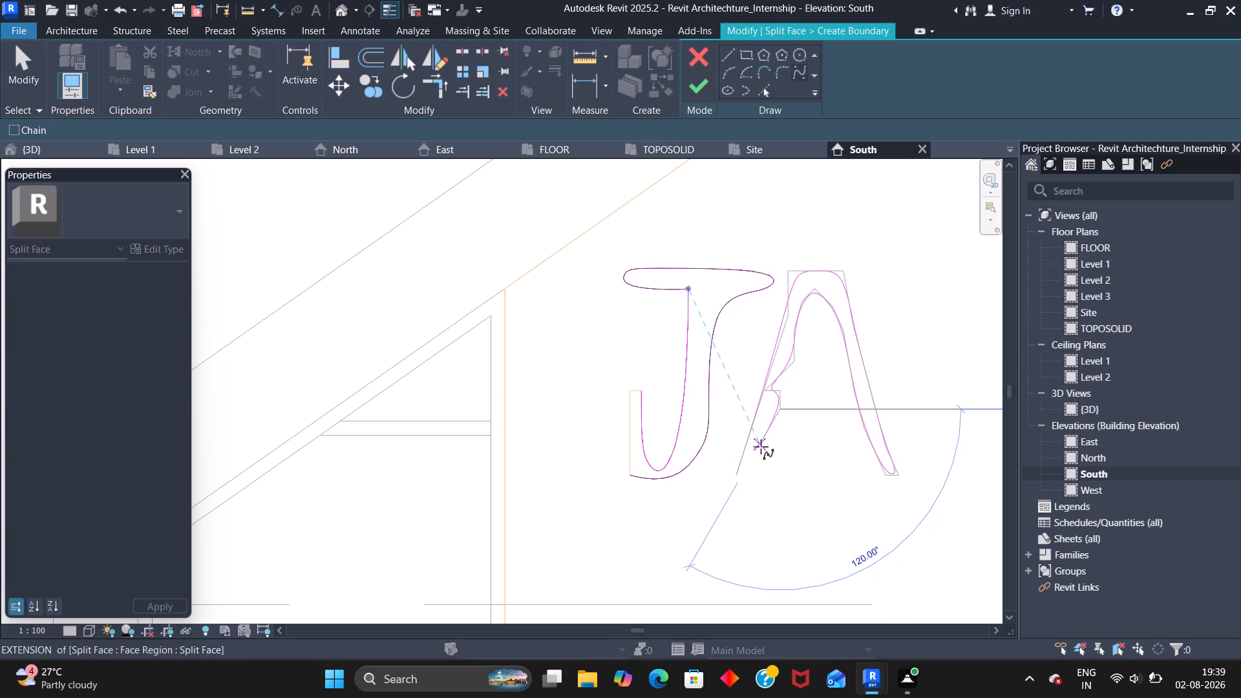
left_click(761, 447)
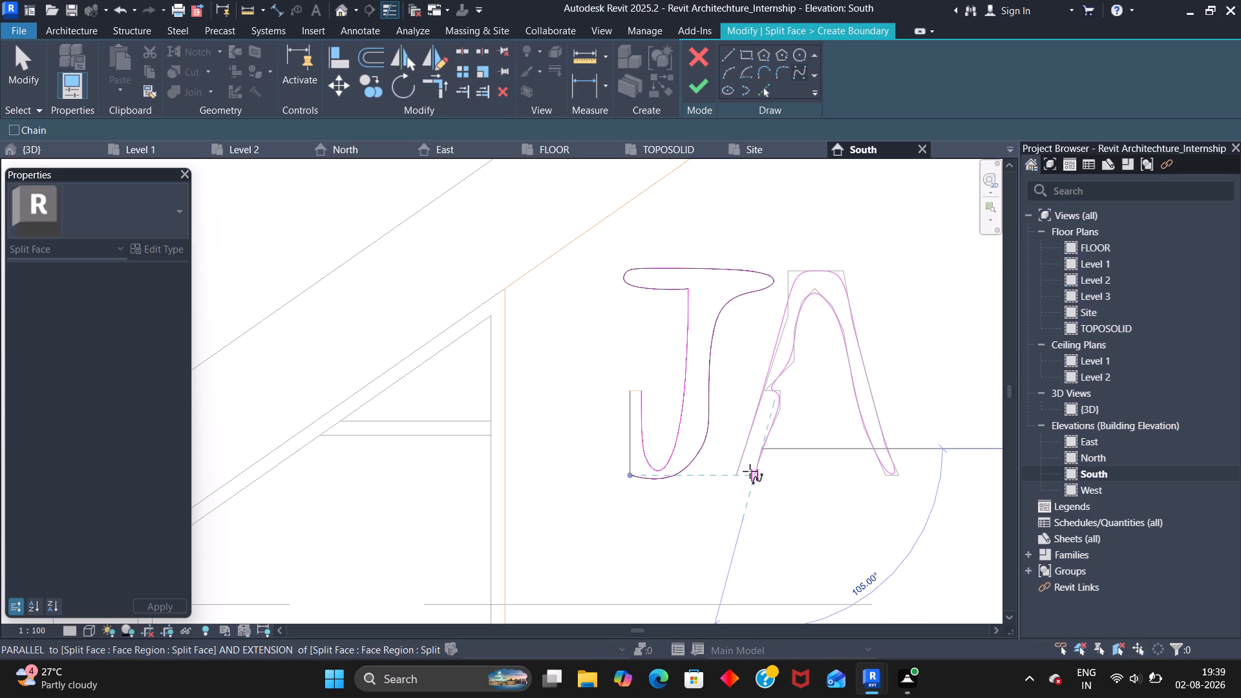
left_click(750, 471)
left_click(741, 470)
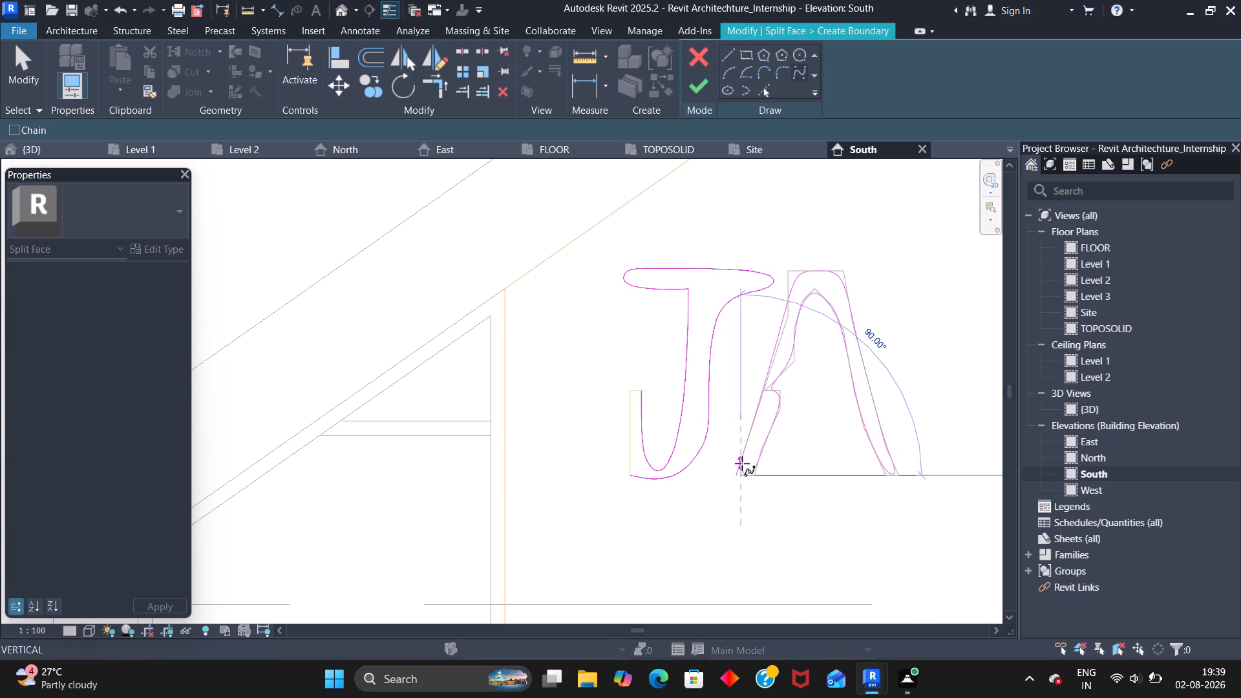
left_click(742, 463)
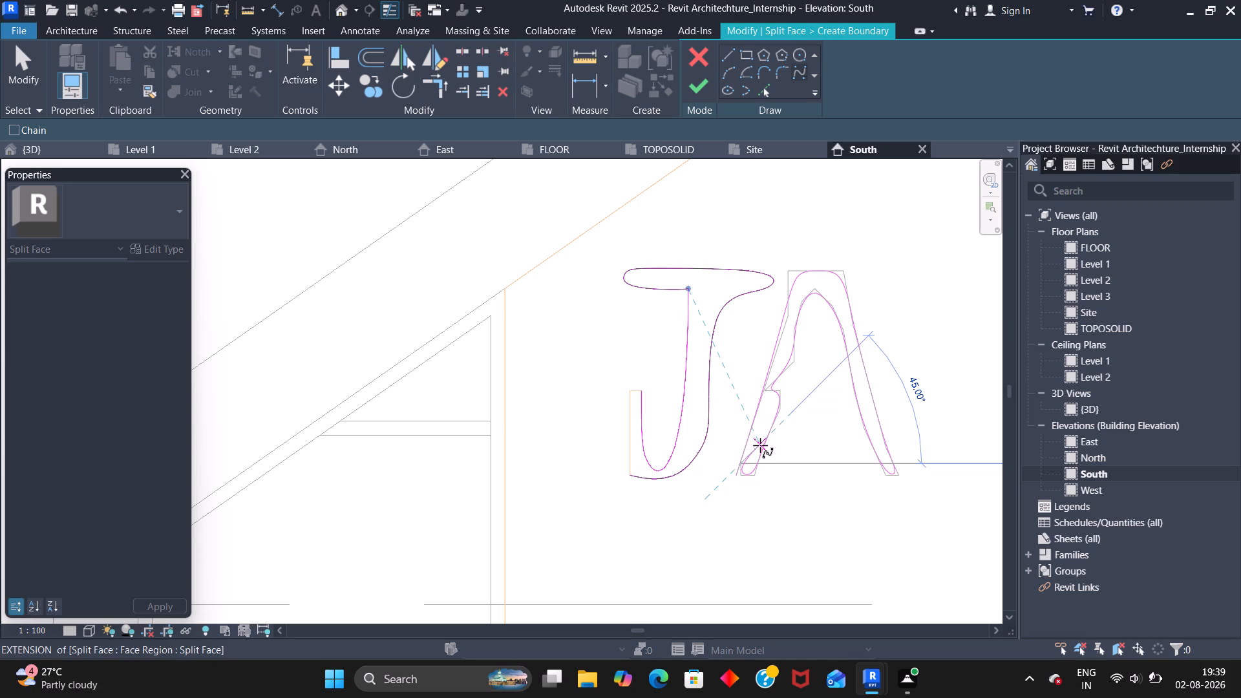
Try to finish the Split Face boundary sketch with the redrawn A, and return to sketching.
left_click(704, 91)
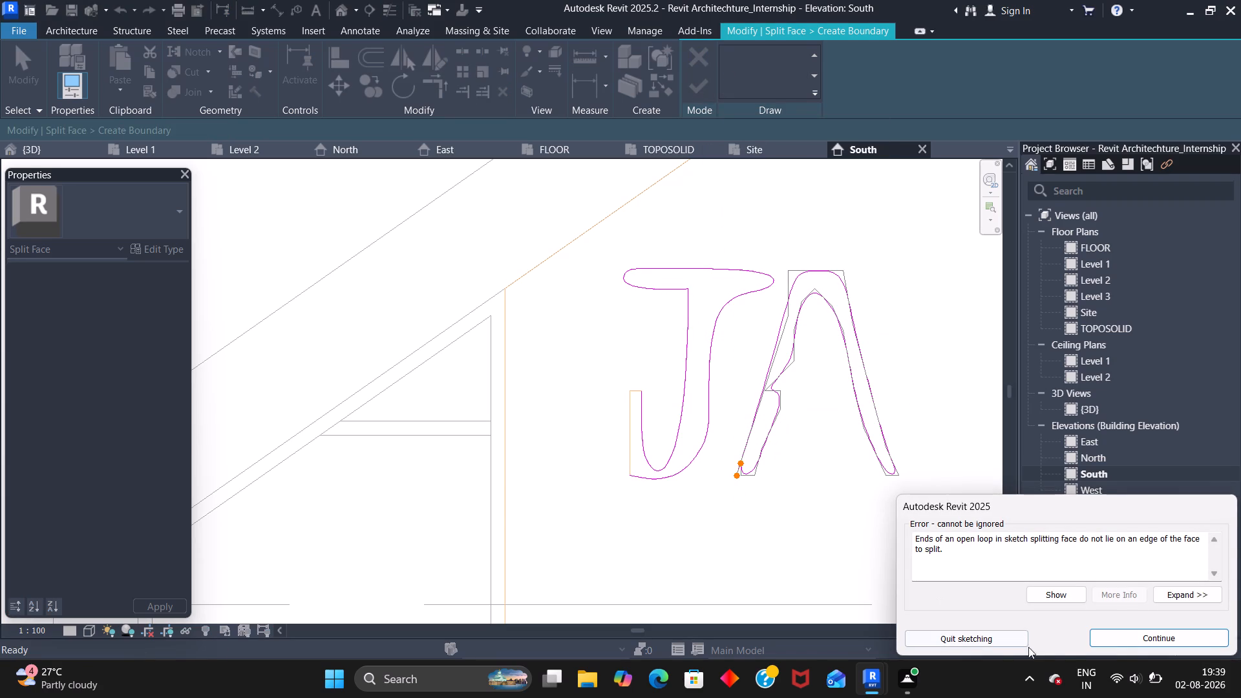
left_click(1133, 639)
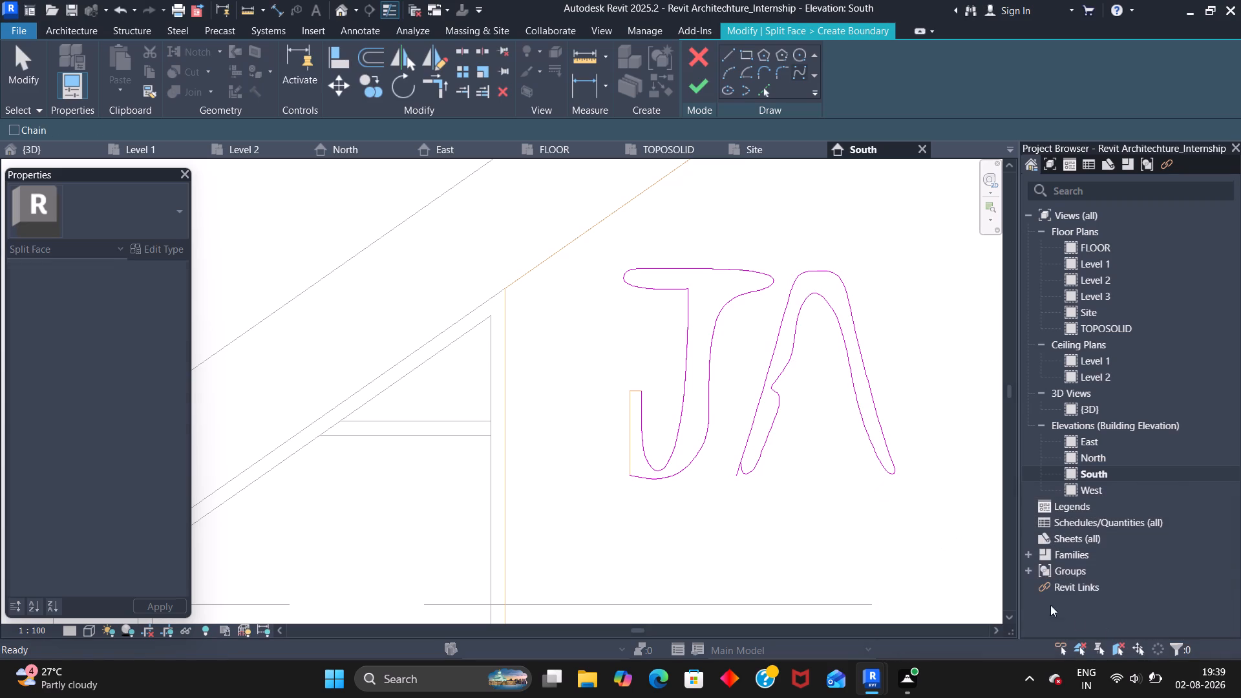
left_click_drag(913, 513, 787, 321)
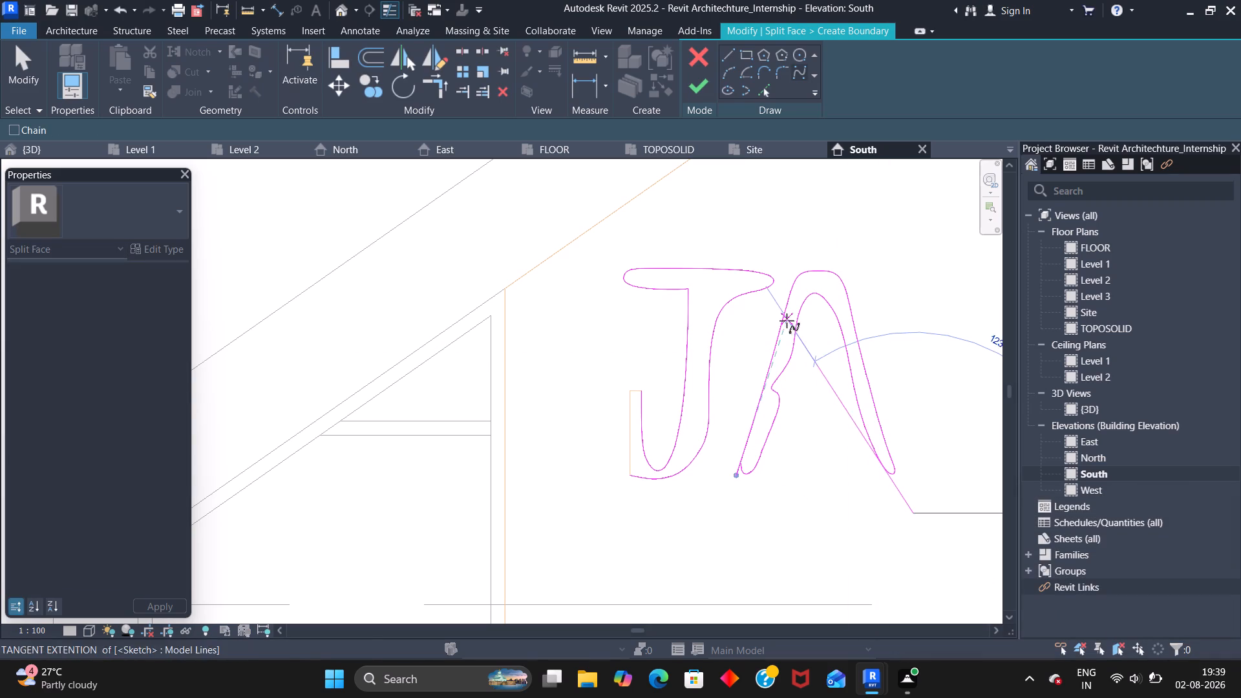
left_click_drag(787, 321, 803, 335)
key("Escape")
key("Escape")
Delete the notched letter A spline beside the J.
left_click_drag(915, 490, 805, 355)
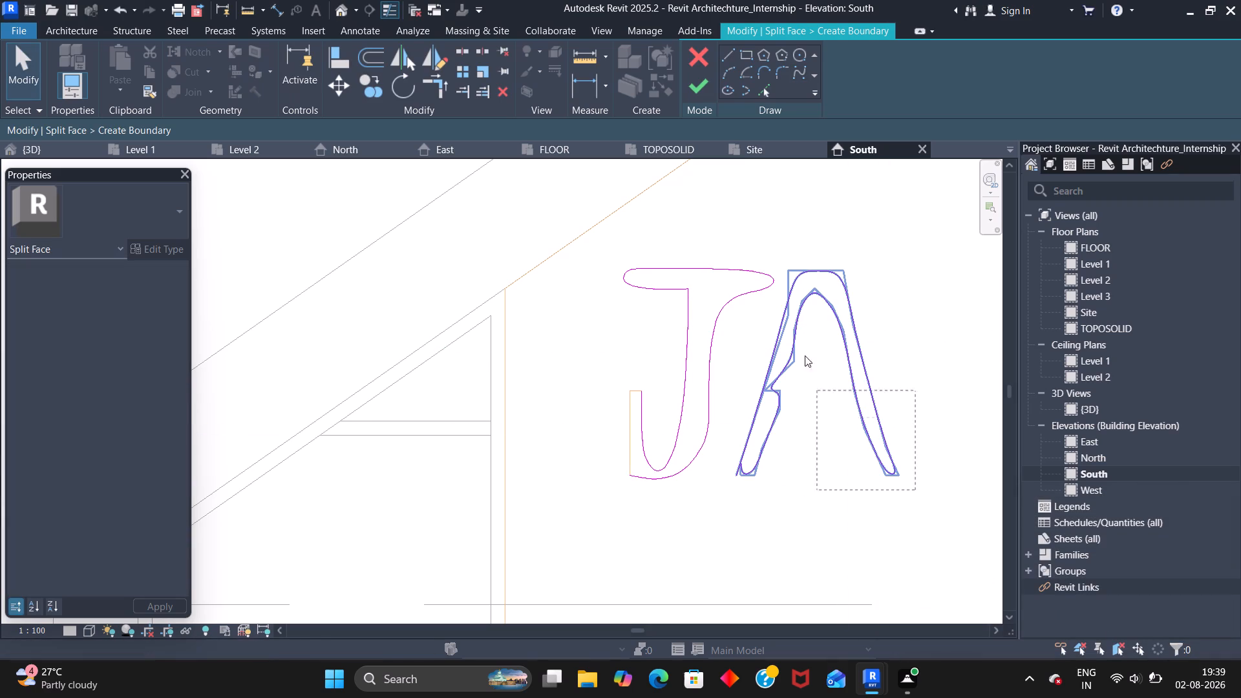
left_click_drag(805, 355, 786, 267)
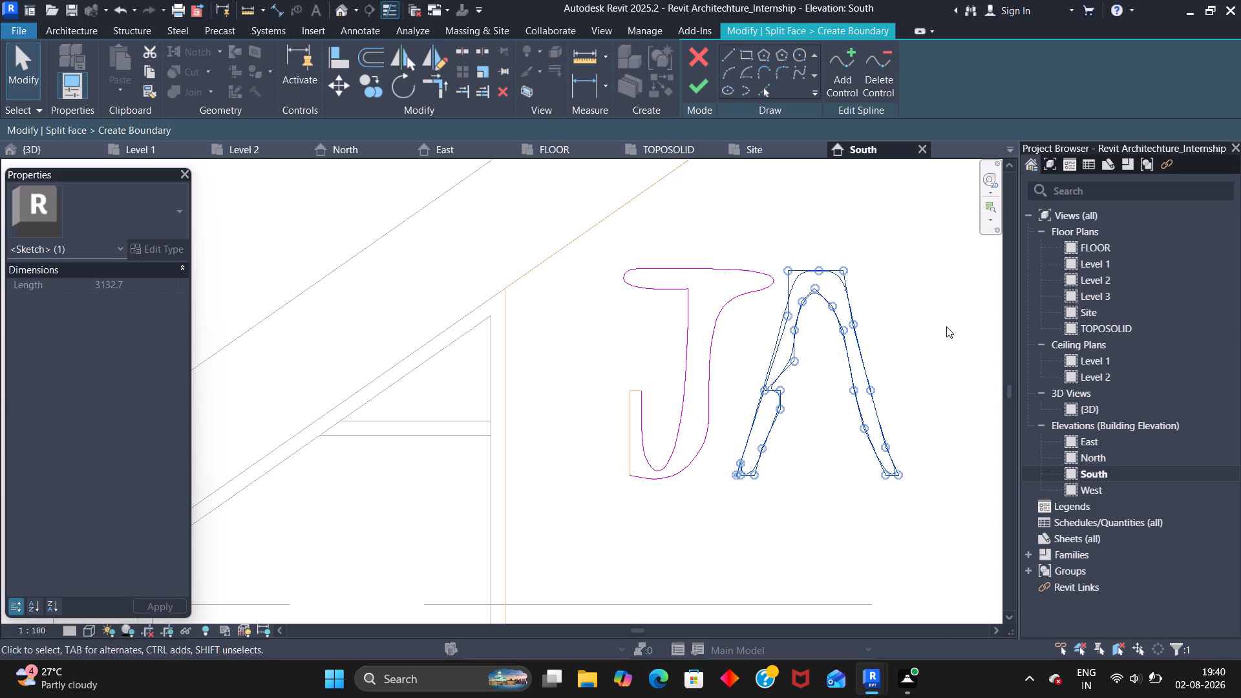
key("Delete")
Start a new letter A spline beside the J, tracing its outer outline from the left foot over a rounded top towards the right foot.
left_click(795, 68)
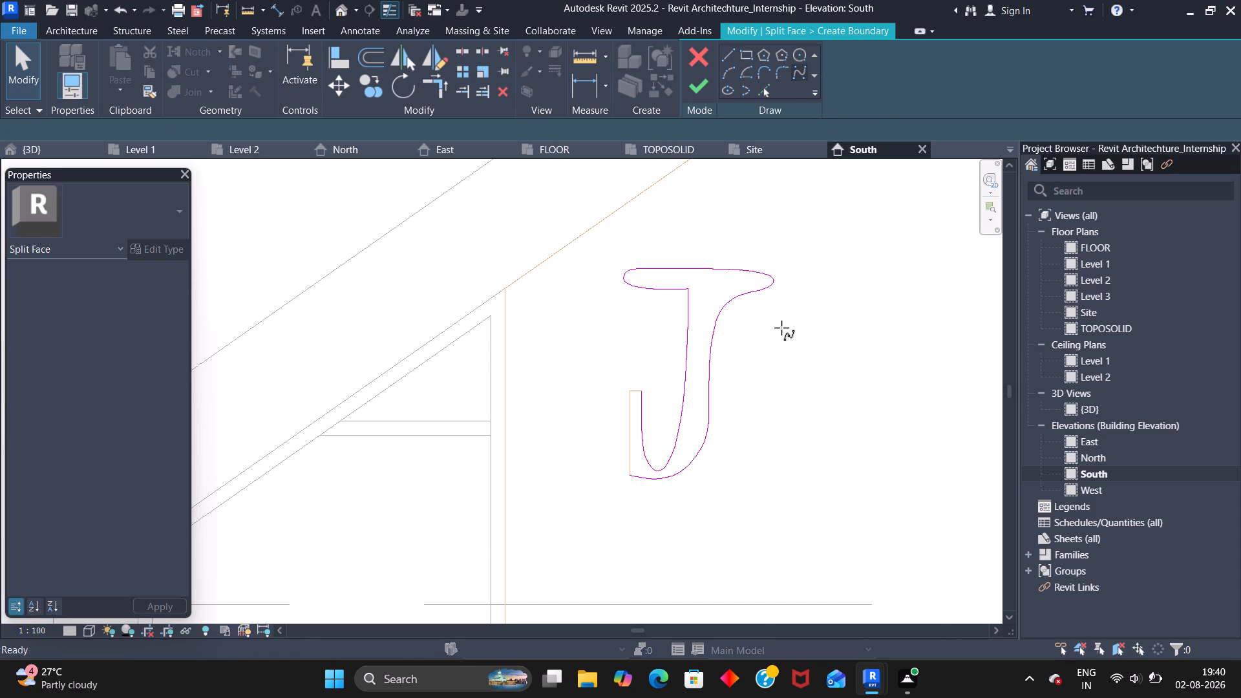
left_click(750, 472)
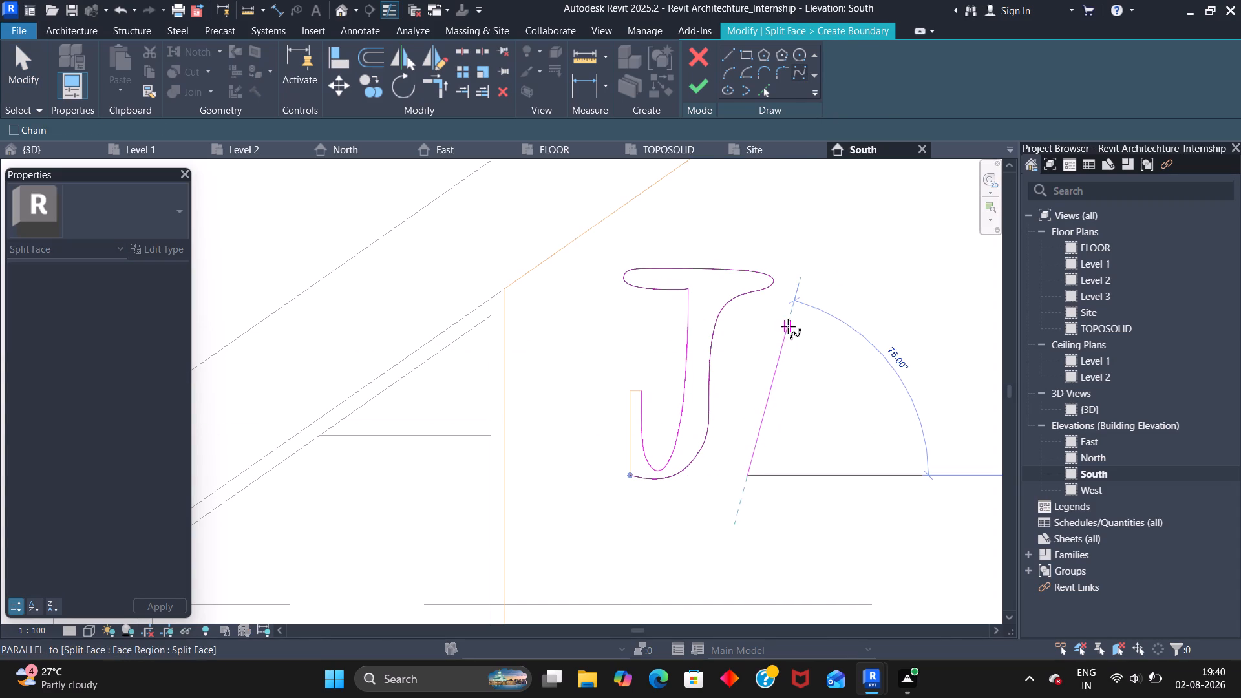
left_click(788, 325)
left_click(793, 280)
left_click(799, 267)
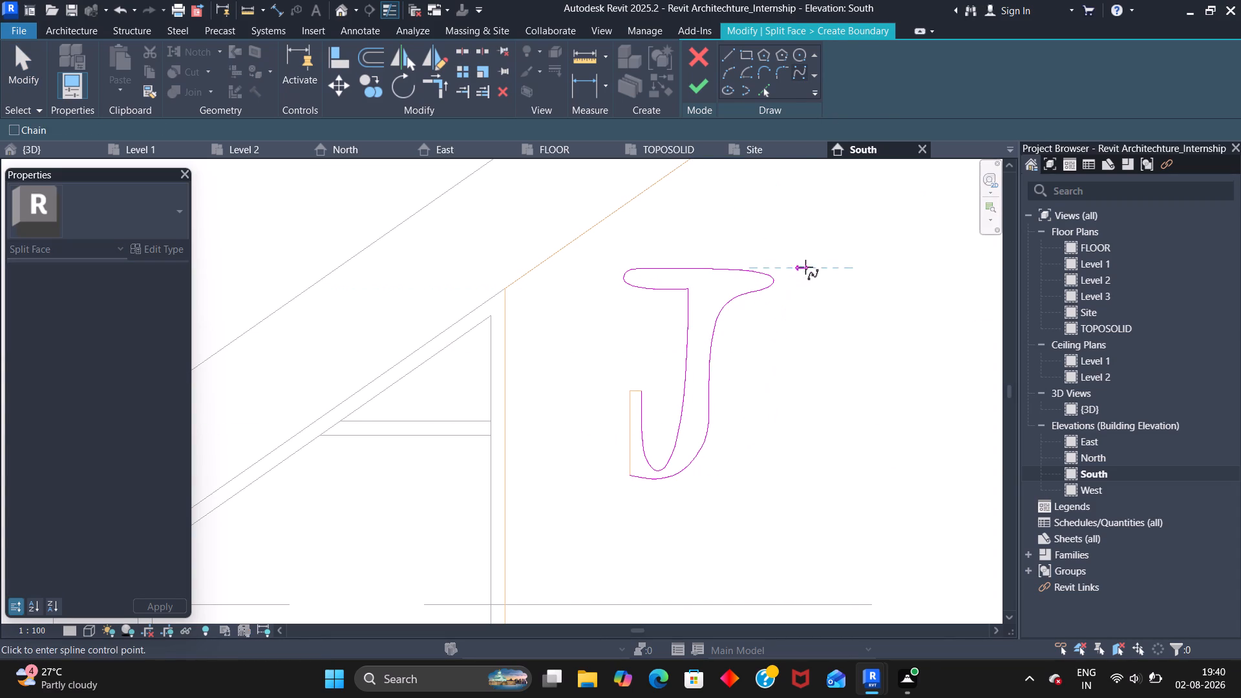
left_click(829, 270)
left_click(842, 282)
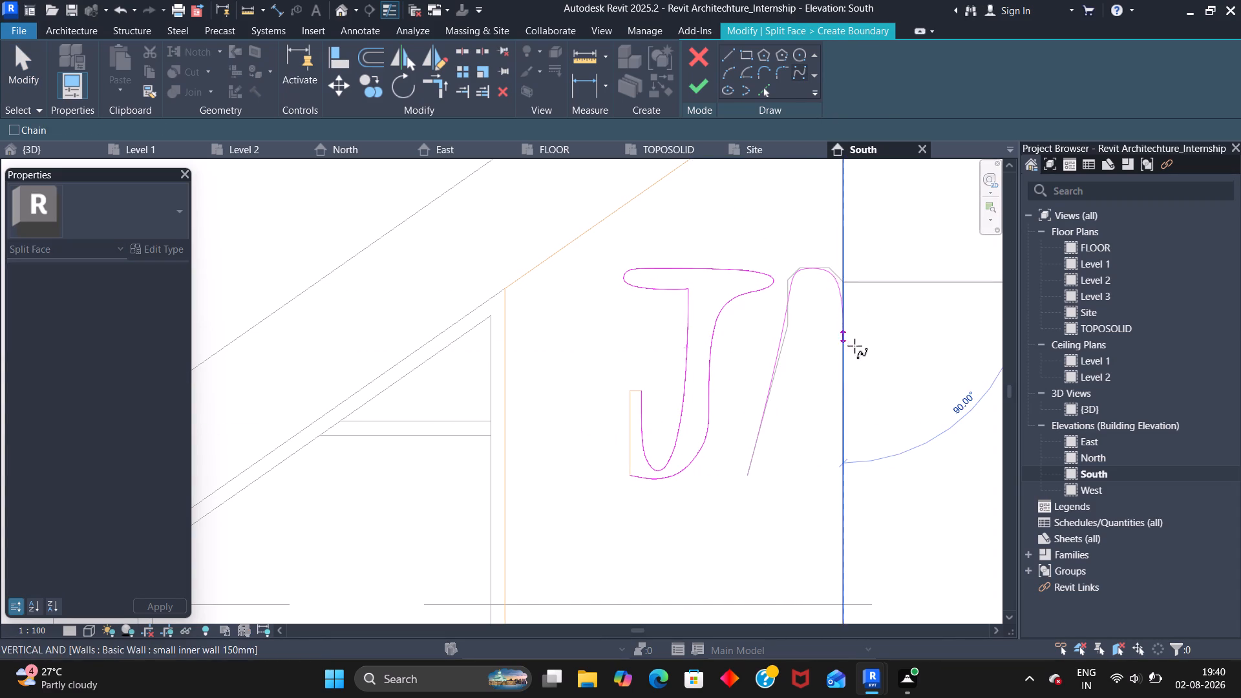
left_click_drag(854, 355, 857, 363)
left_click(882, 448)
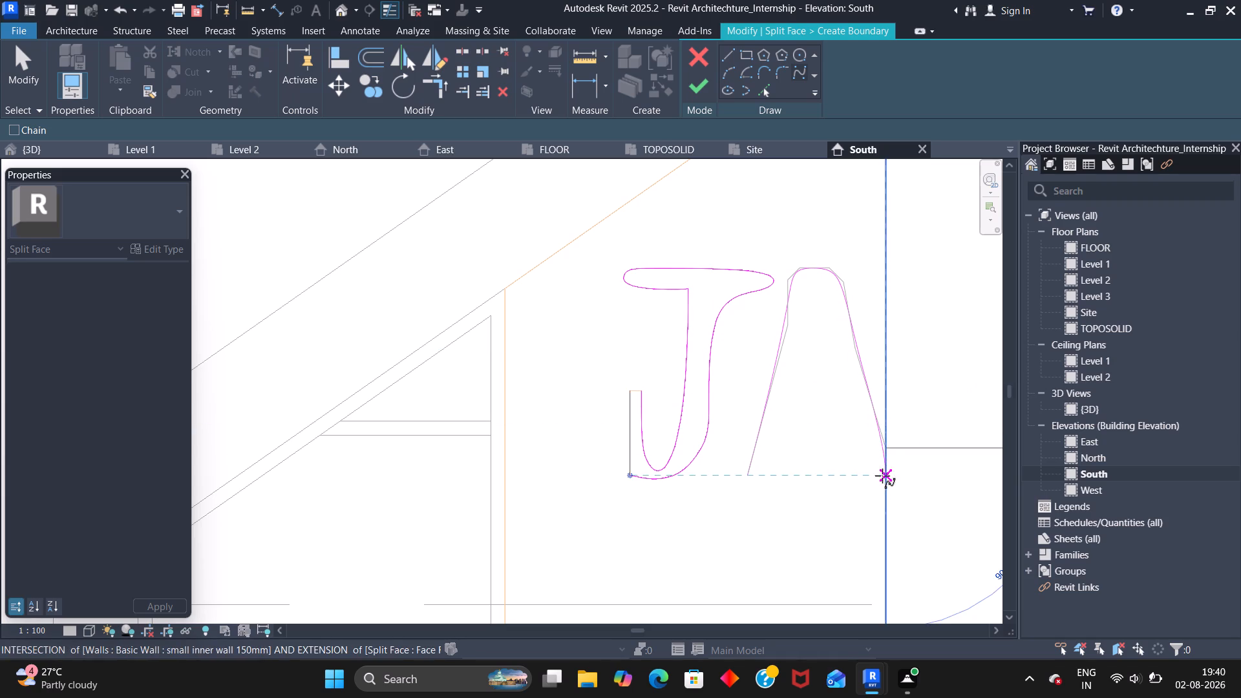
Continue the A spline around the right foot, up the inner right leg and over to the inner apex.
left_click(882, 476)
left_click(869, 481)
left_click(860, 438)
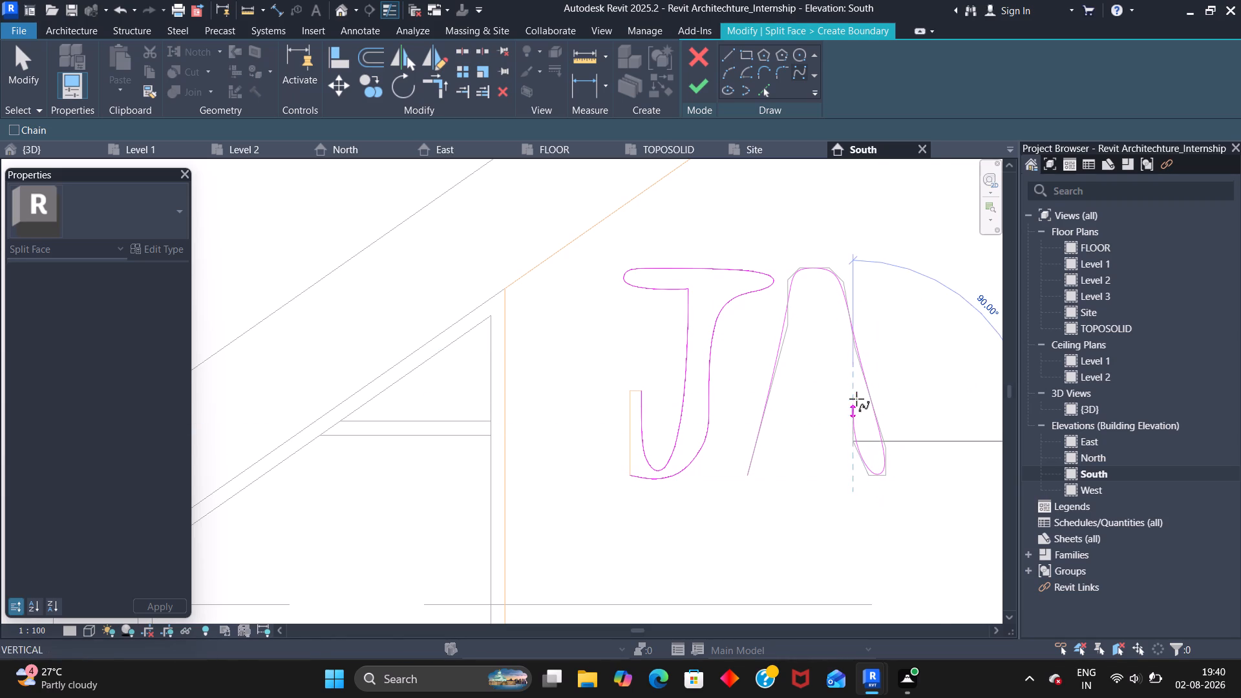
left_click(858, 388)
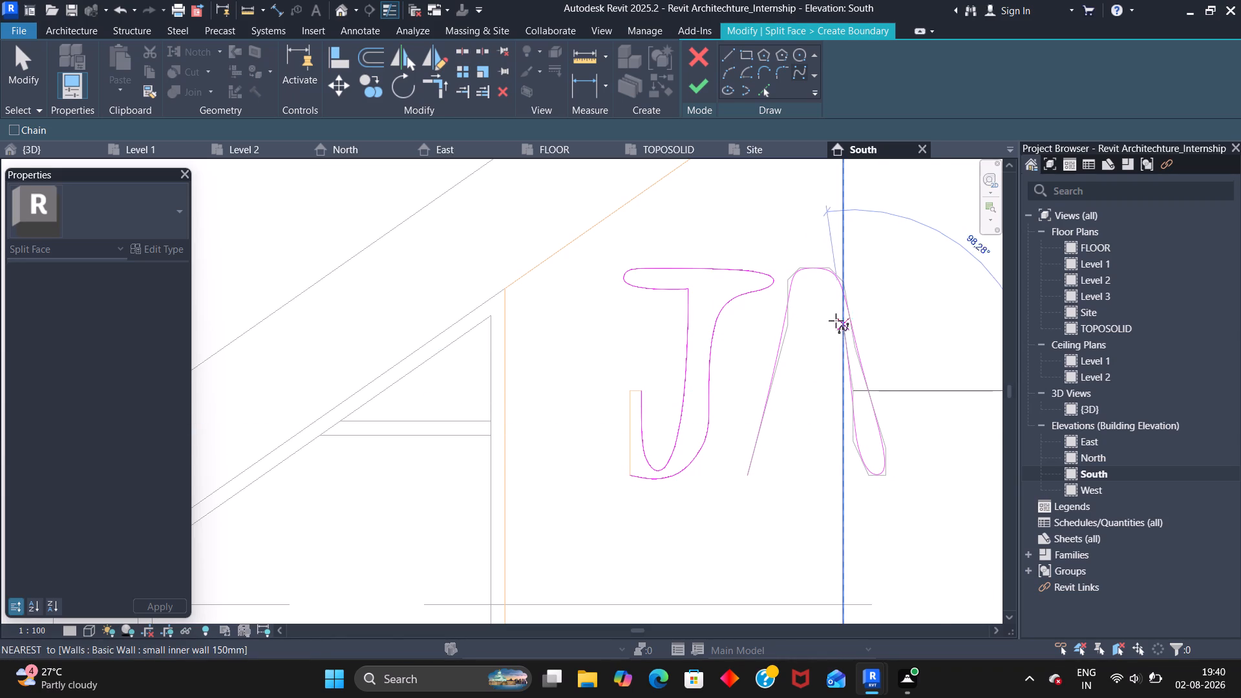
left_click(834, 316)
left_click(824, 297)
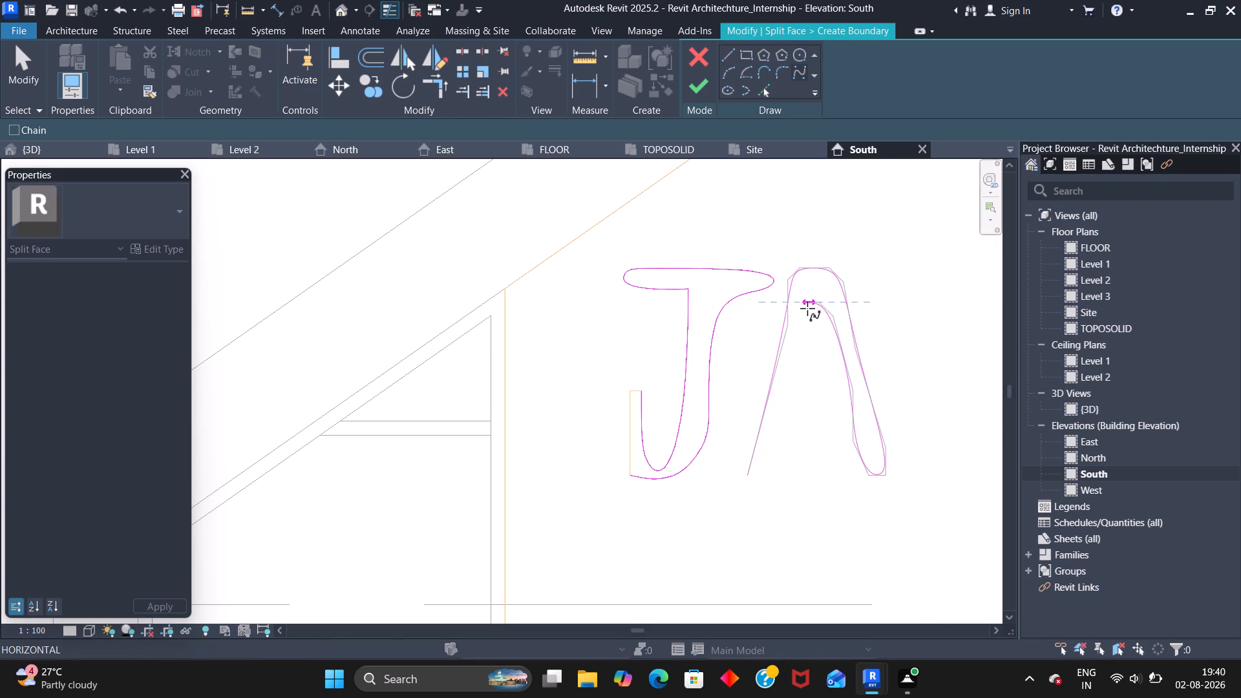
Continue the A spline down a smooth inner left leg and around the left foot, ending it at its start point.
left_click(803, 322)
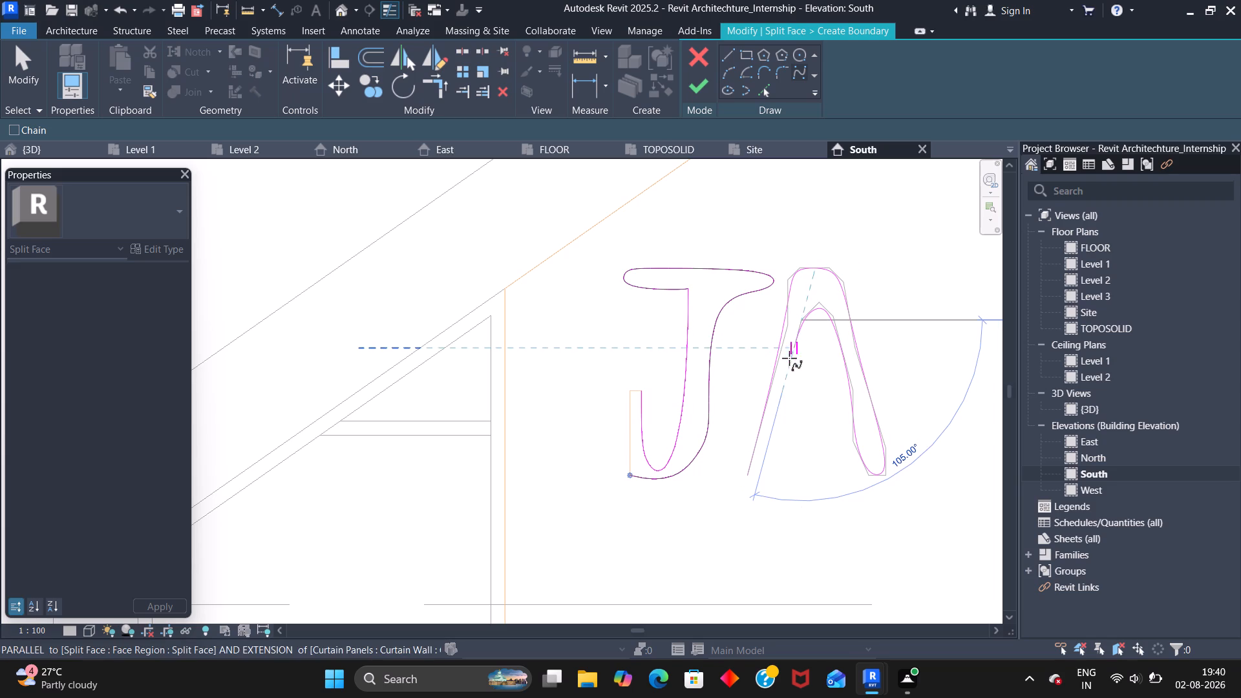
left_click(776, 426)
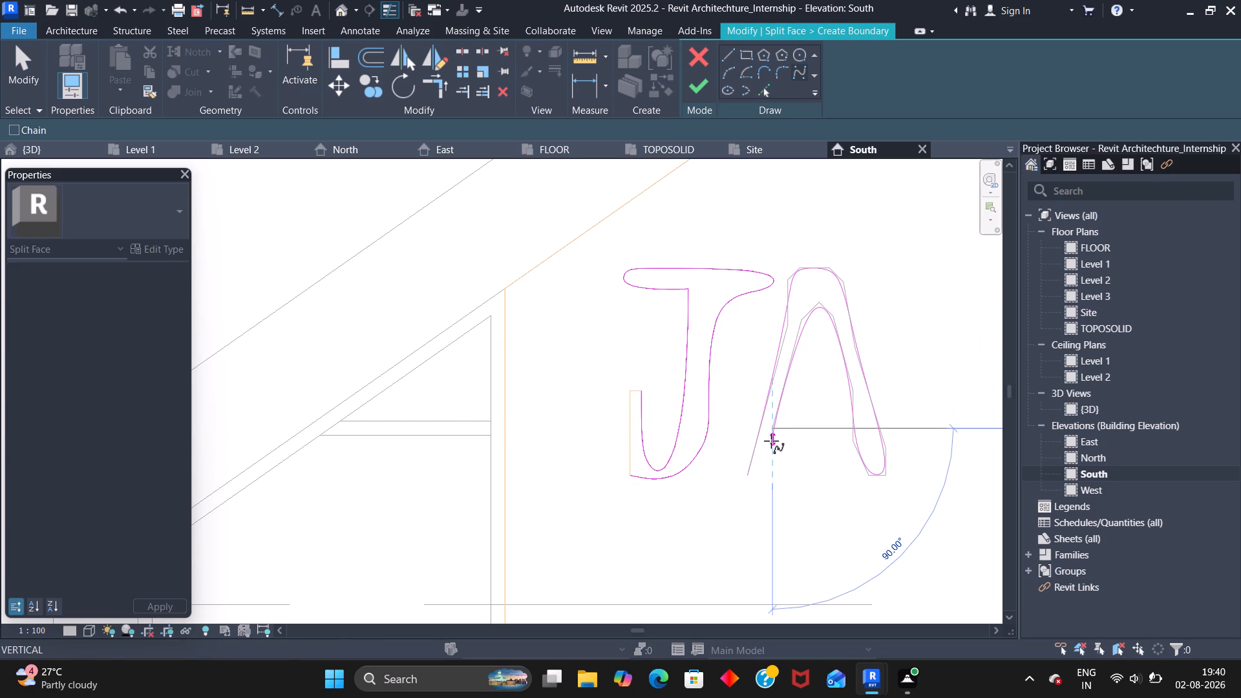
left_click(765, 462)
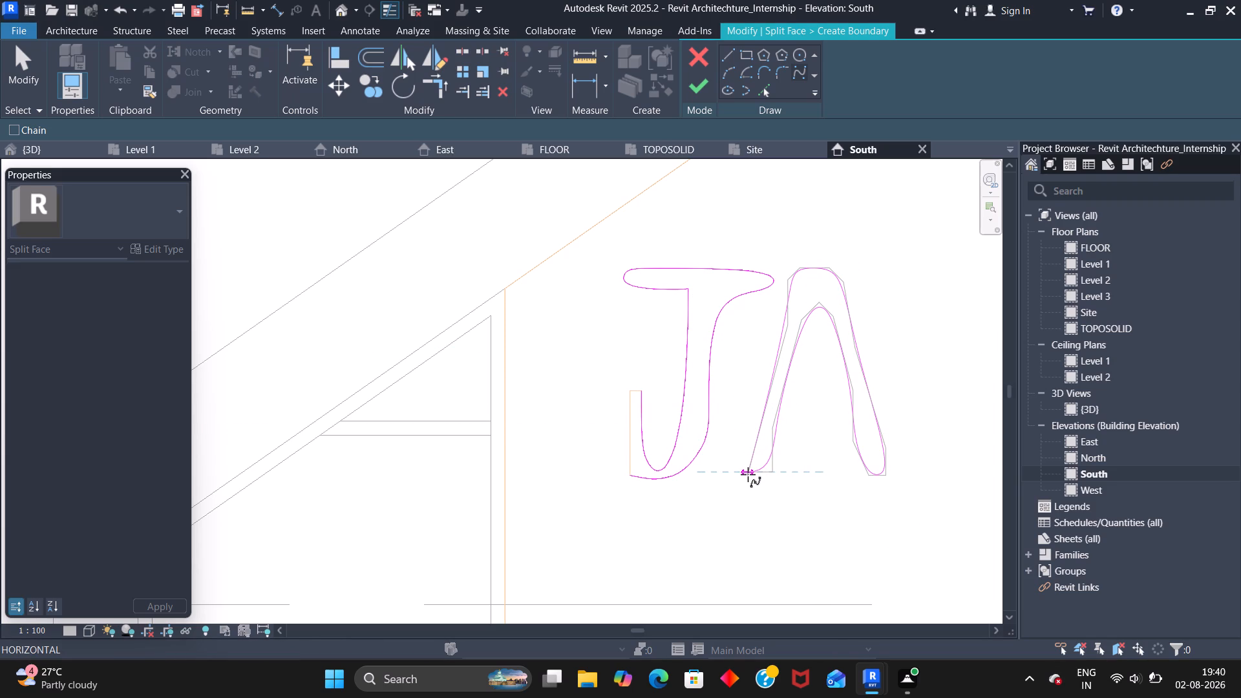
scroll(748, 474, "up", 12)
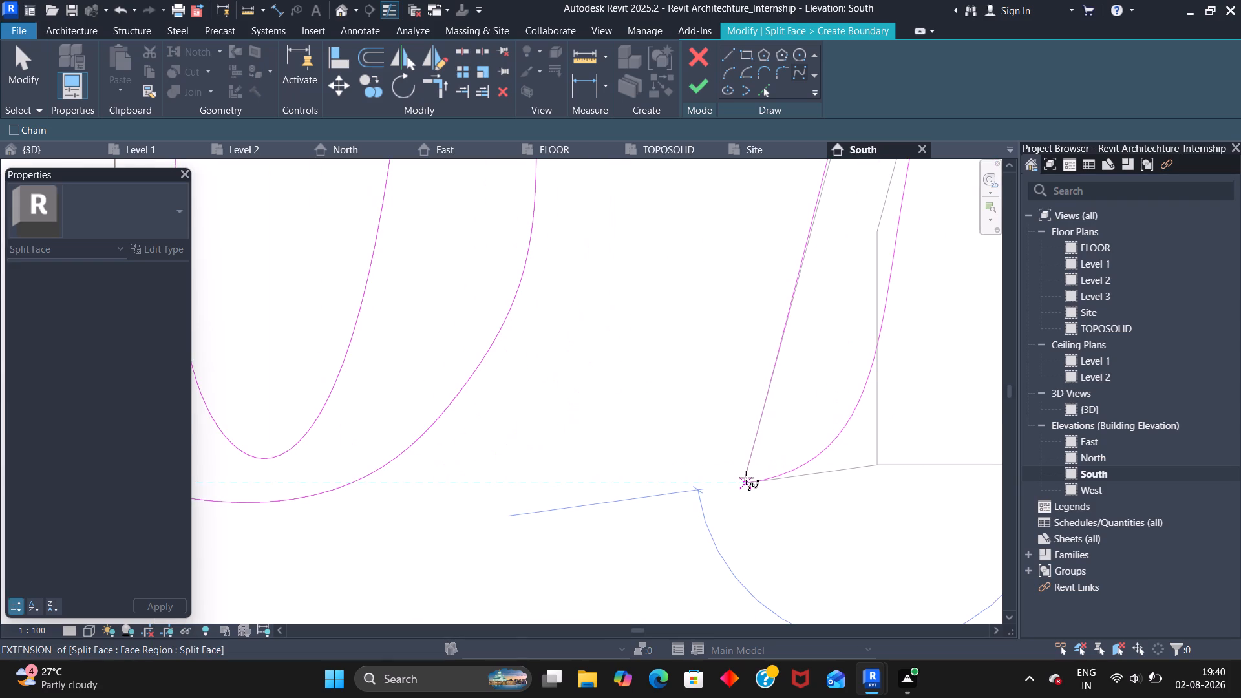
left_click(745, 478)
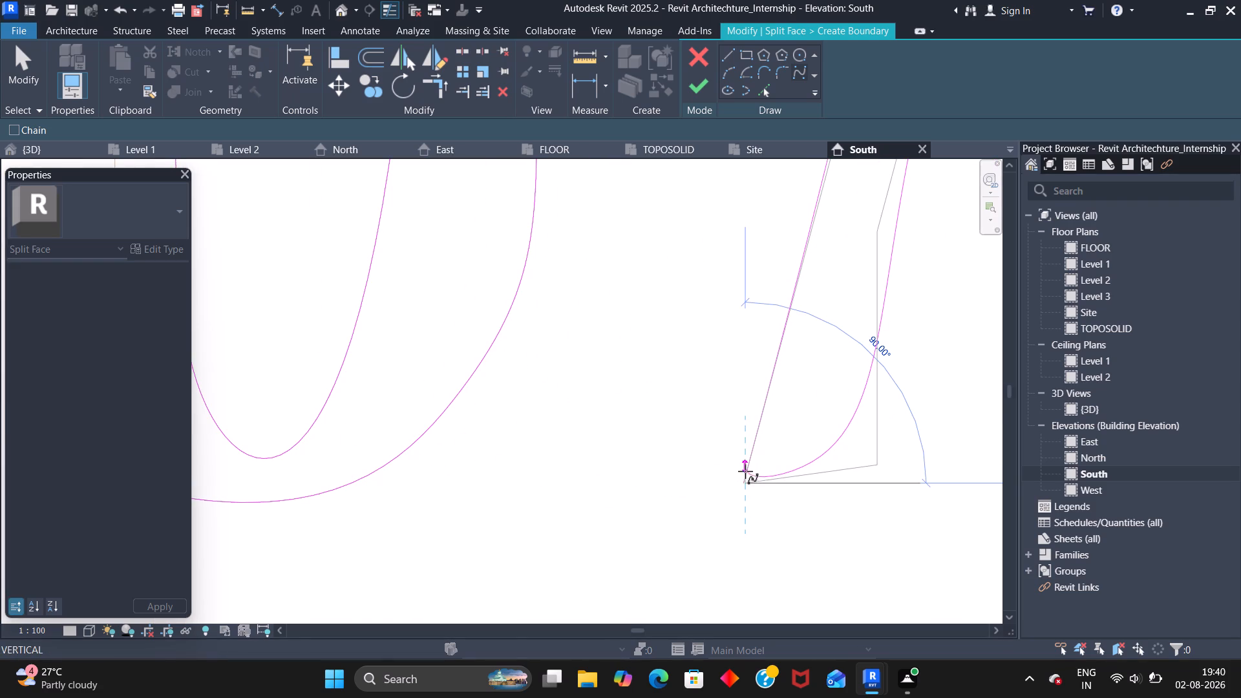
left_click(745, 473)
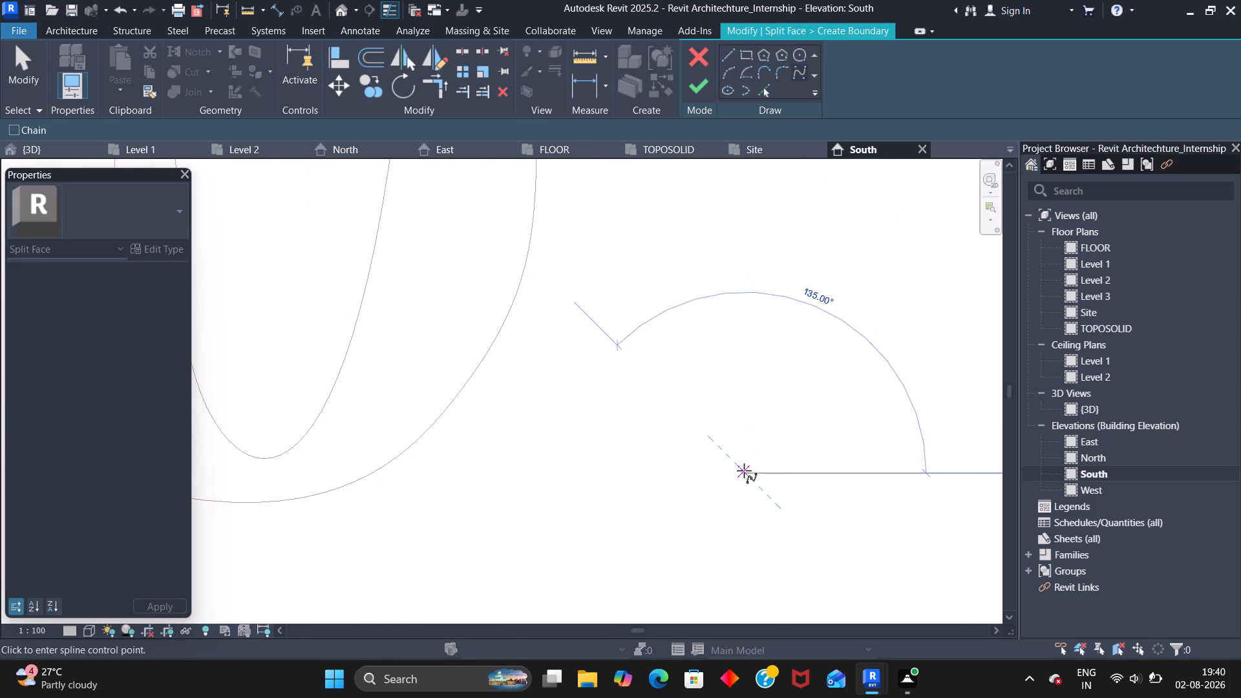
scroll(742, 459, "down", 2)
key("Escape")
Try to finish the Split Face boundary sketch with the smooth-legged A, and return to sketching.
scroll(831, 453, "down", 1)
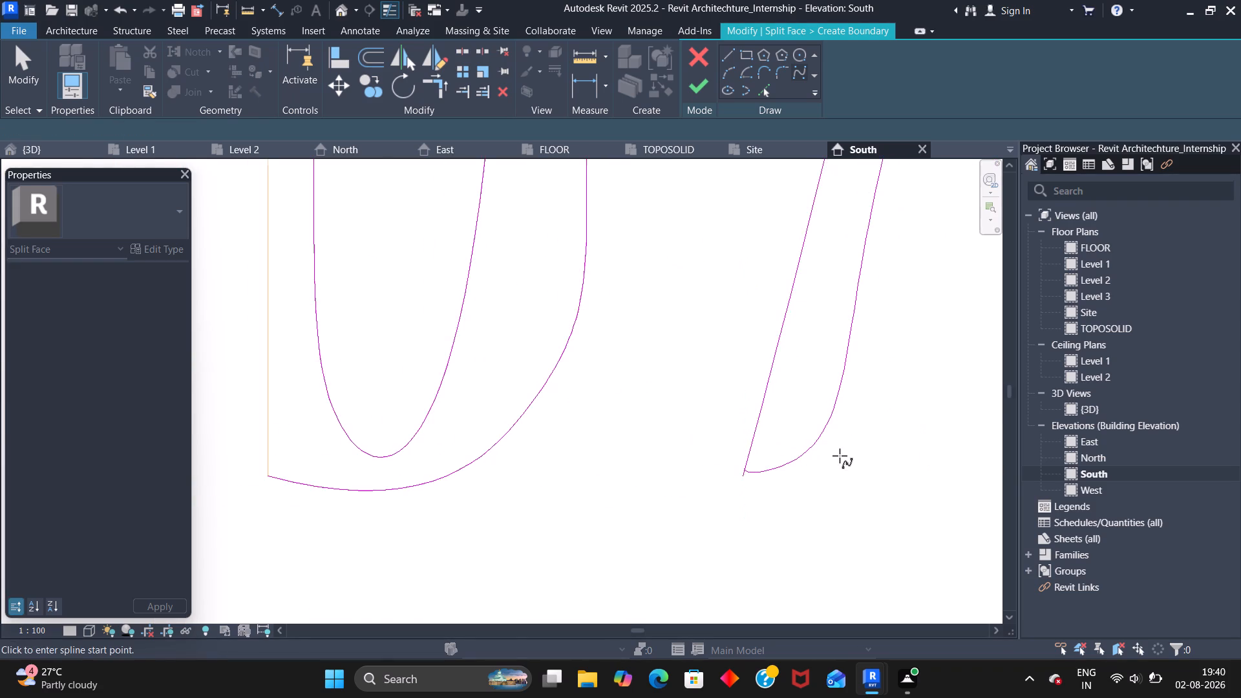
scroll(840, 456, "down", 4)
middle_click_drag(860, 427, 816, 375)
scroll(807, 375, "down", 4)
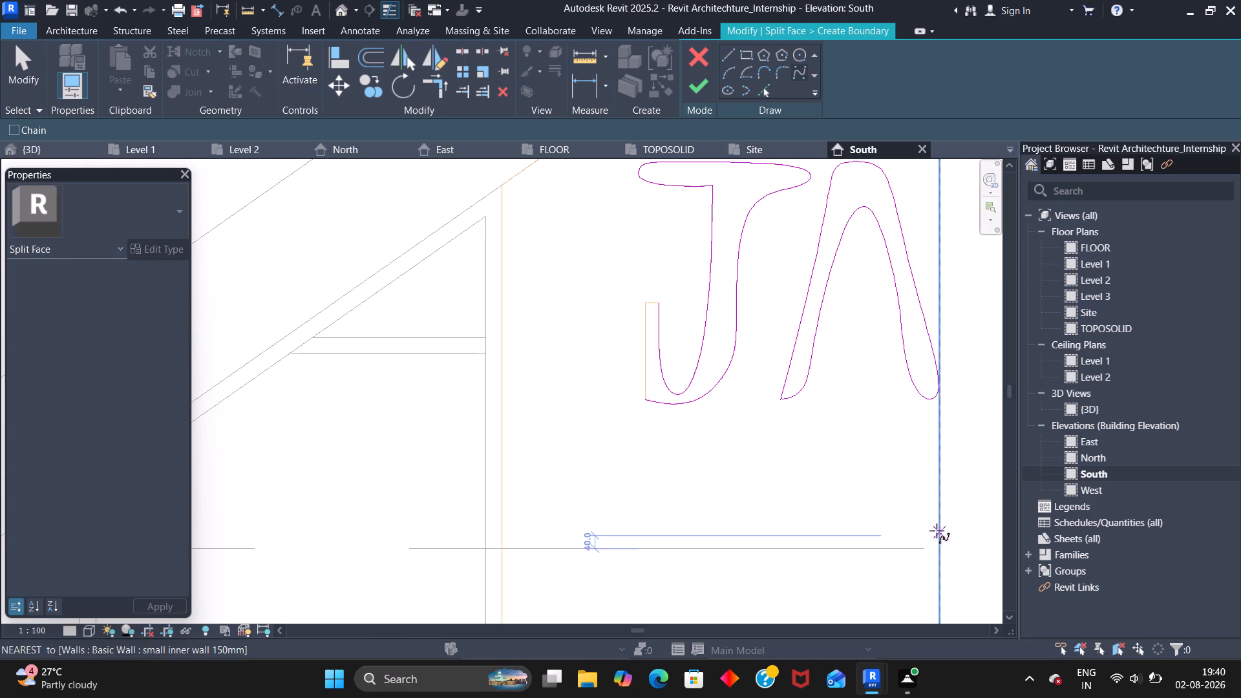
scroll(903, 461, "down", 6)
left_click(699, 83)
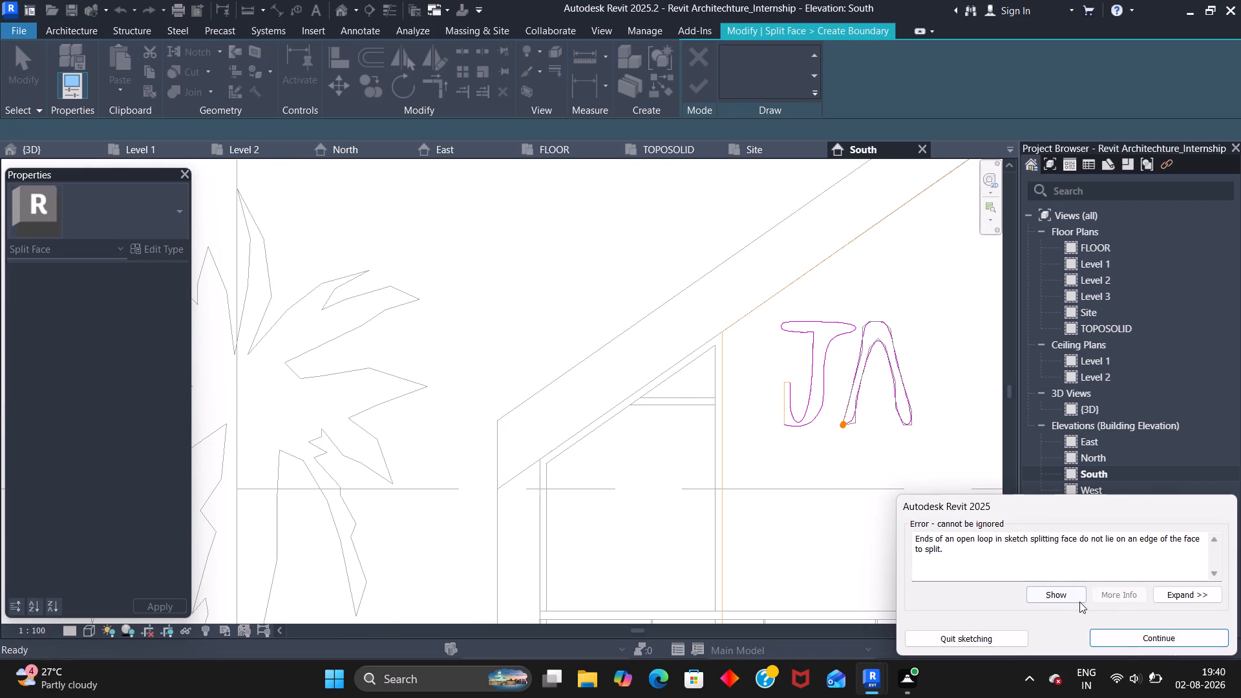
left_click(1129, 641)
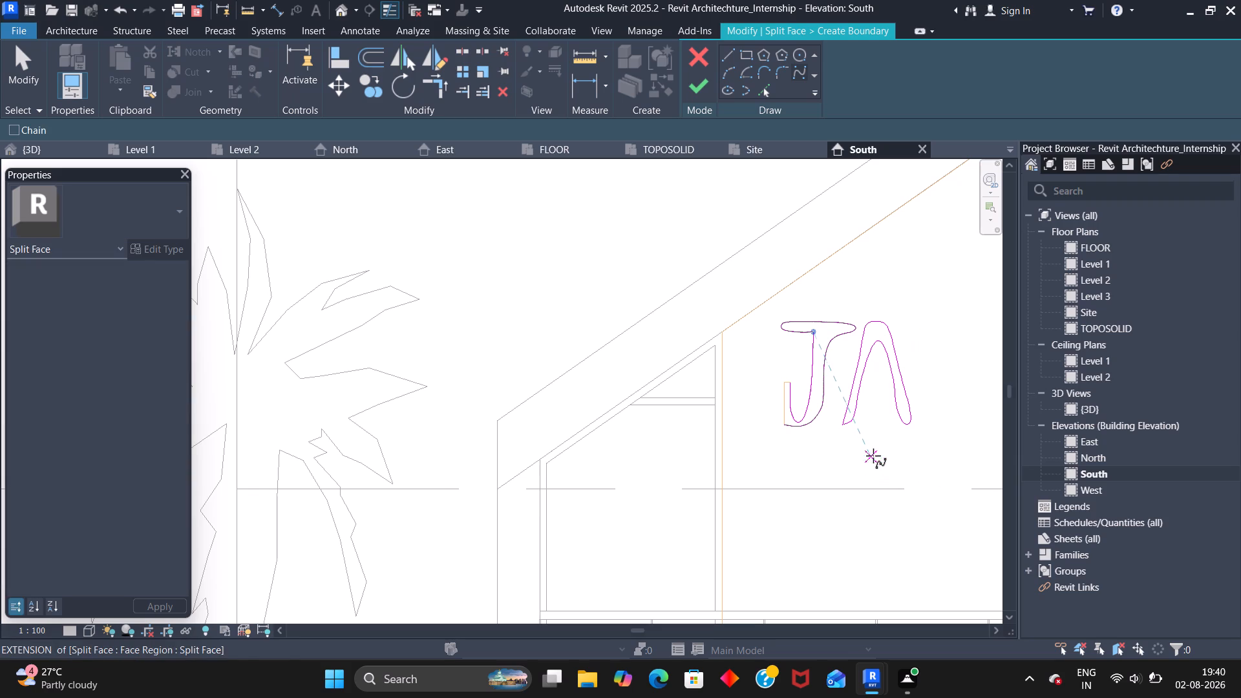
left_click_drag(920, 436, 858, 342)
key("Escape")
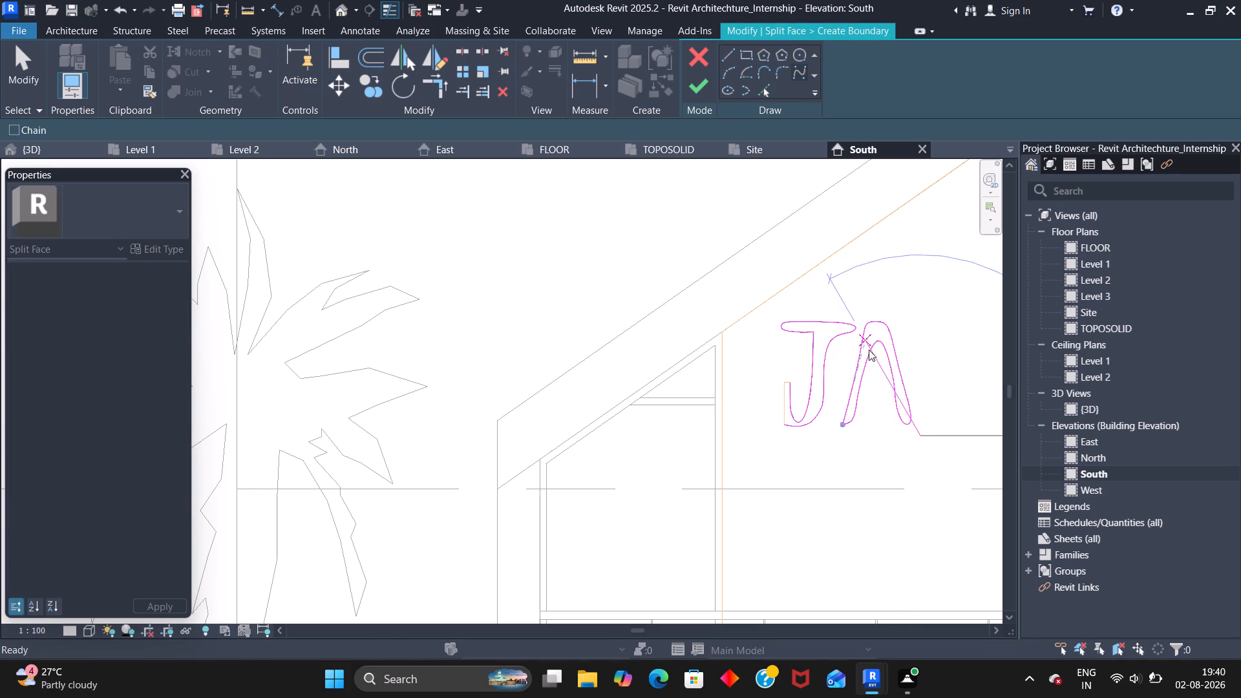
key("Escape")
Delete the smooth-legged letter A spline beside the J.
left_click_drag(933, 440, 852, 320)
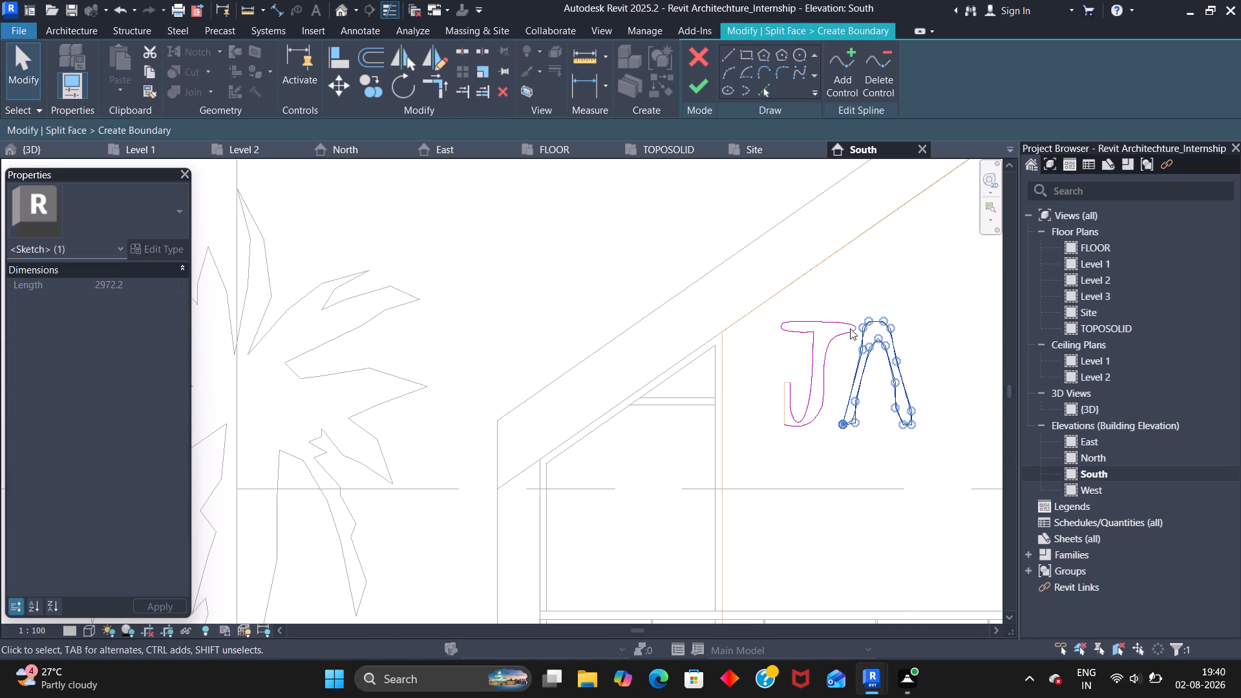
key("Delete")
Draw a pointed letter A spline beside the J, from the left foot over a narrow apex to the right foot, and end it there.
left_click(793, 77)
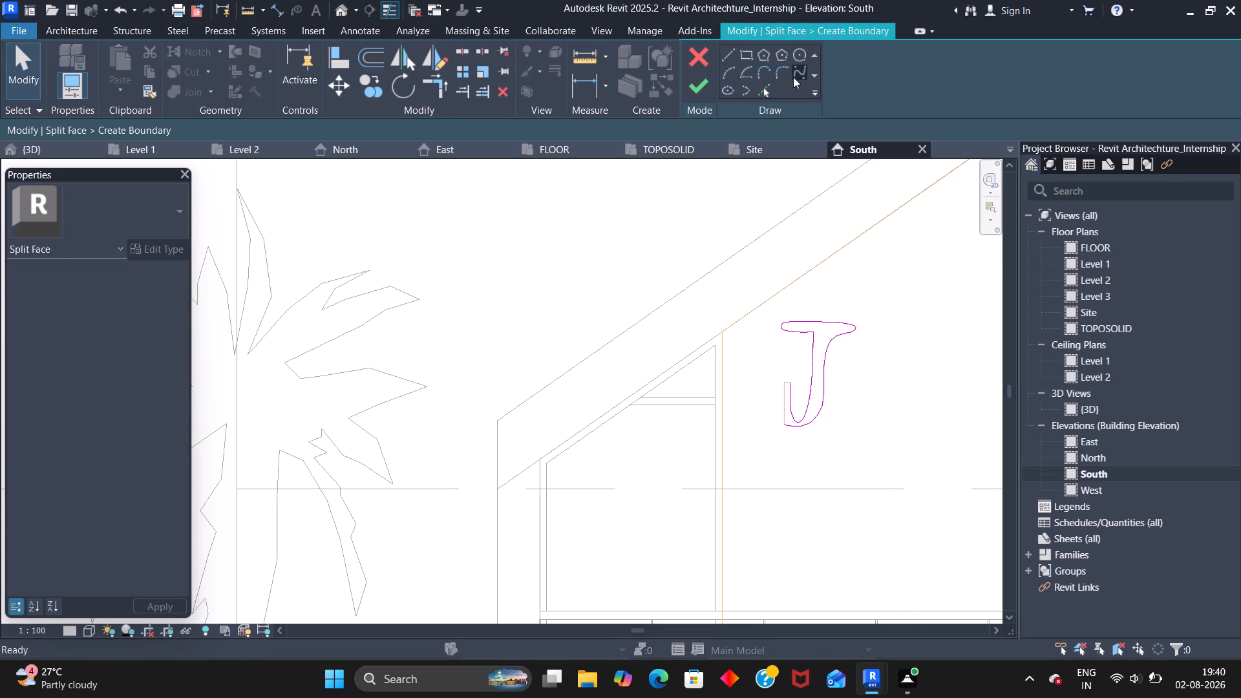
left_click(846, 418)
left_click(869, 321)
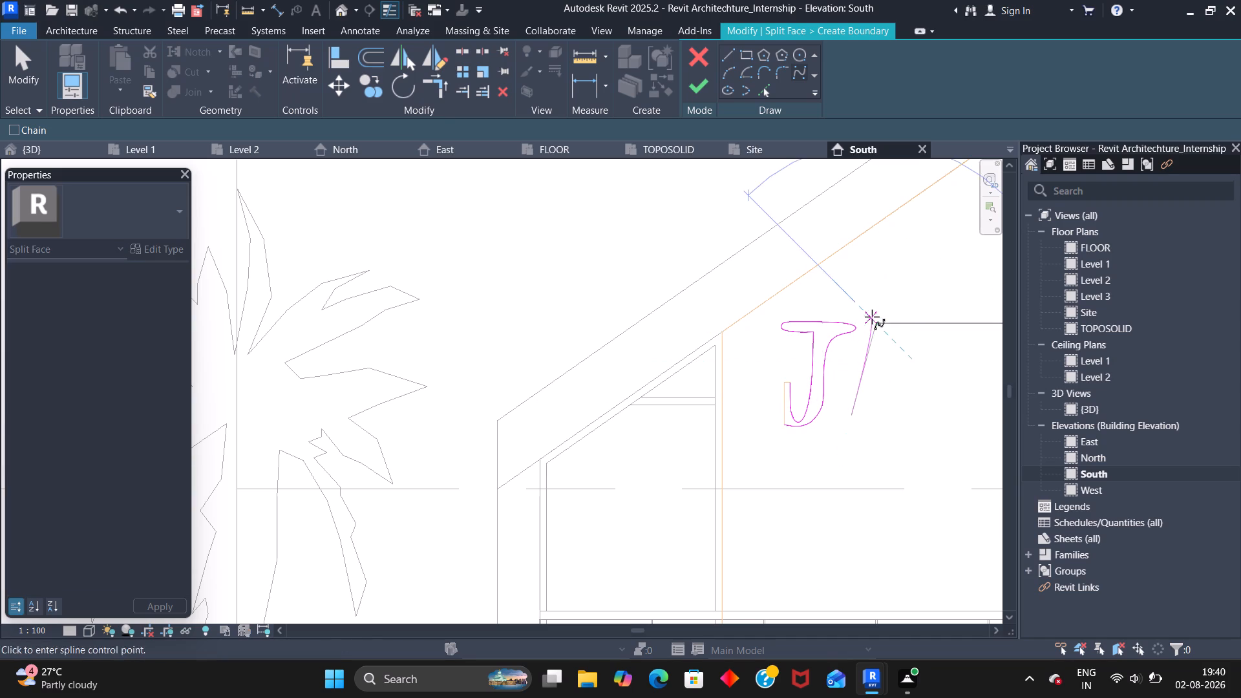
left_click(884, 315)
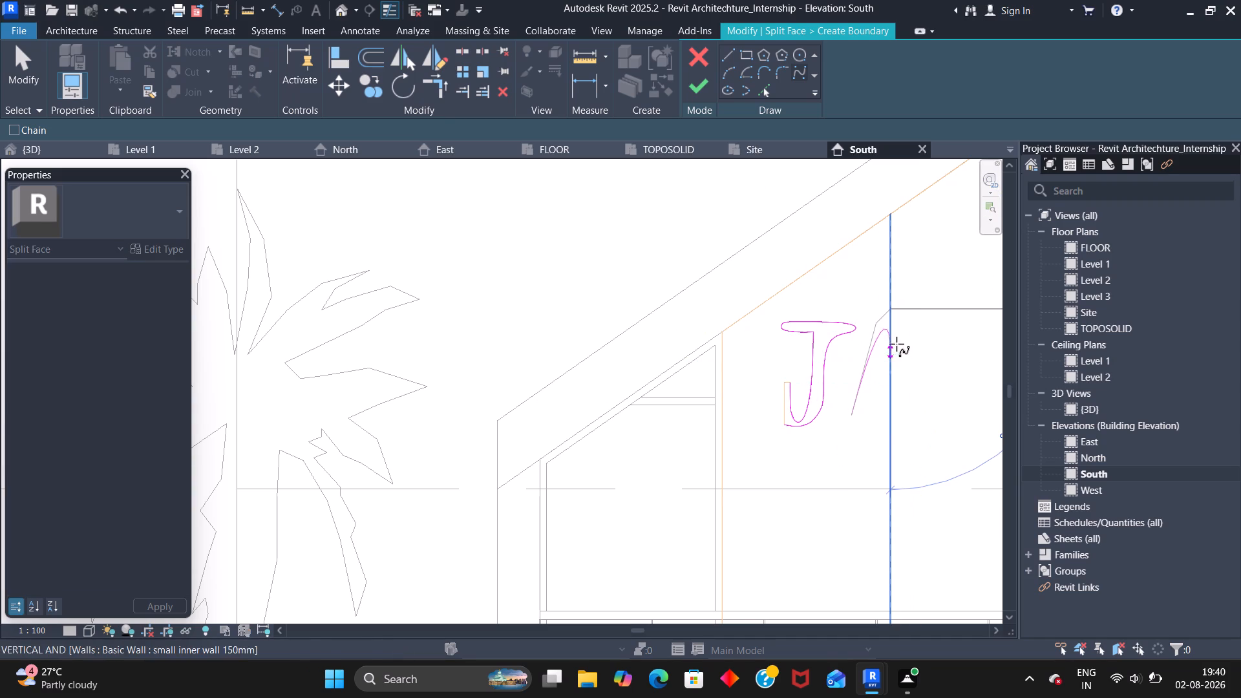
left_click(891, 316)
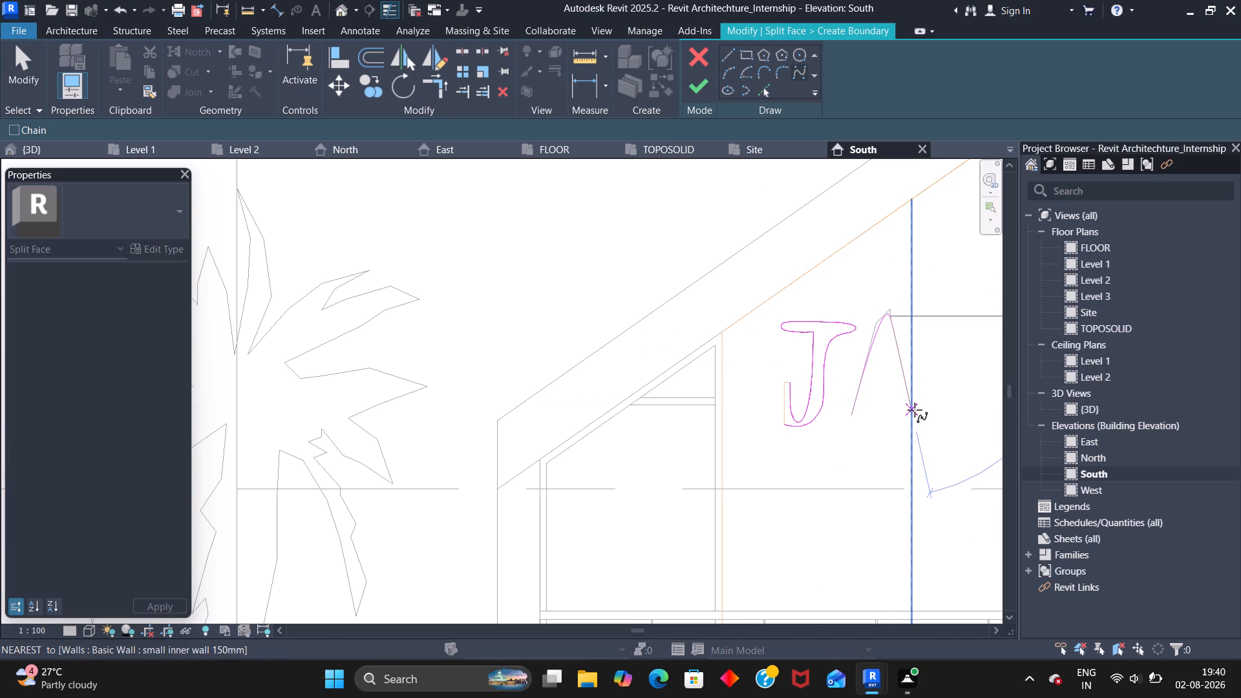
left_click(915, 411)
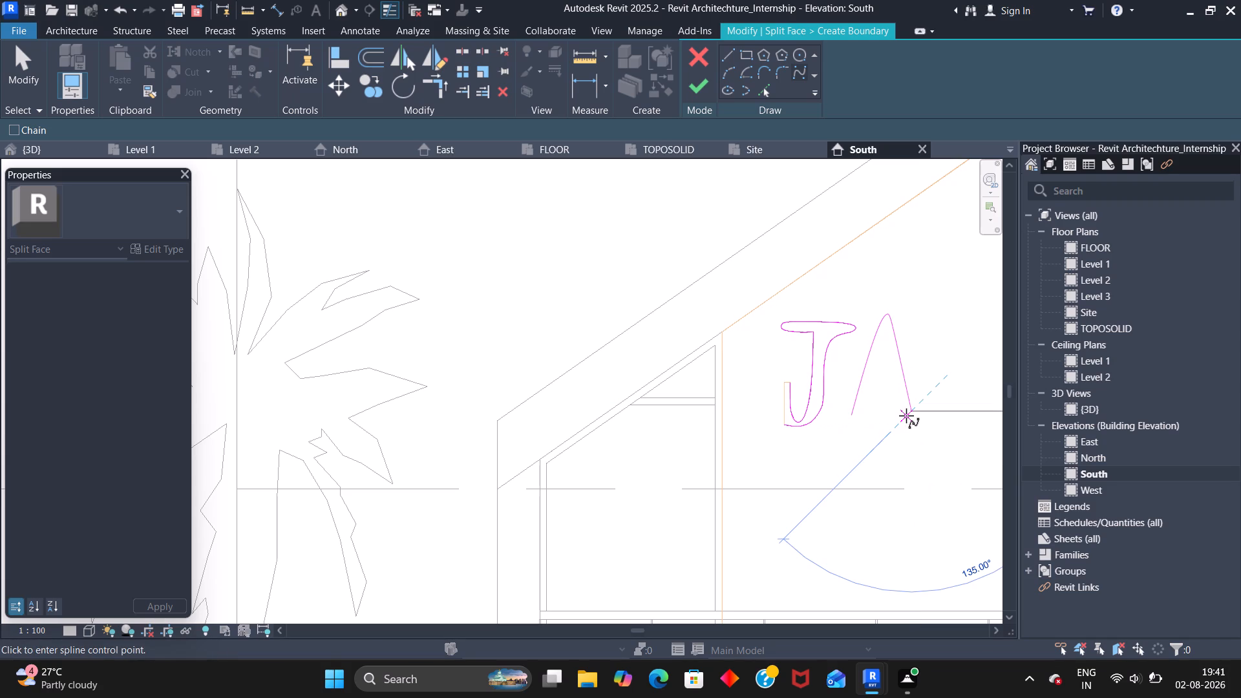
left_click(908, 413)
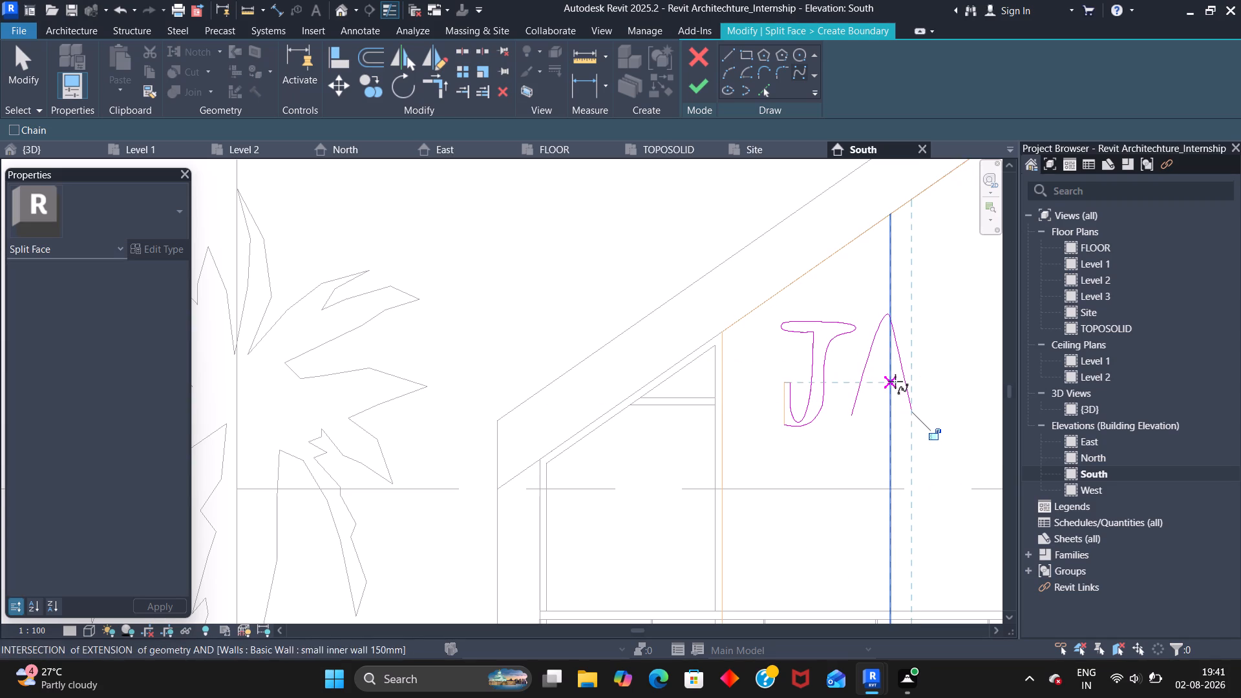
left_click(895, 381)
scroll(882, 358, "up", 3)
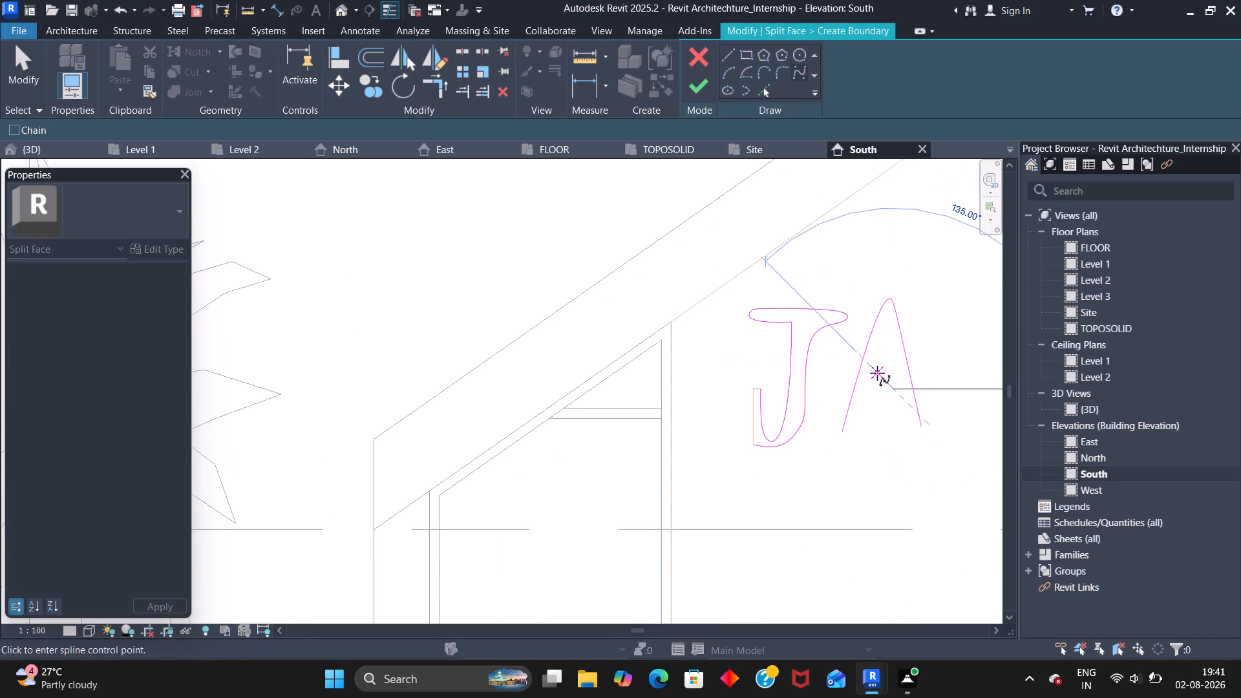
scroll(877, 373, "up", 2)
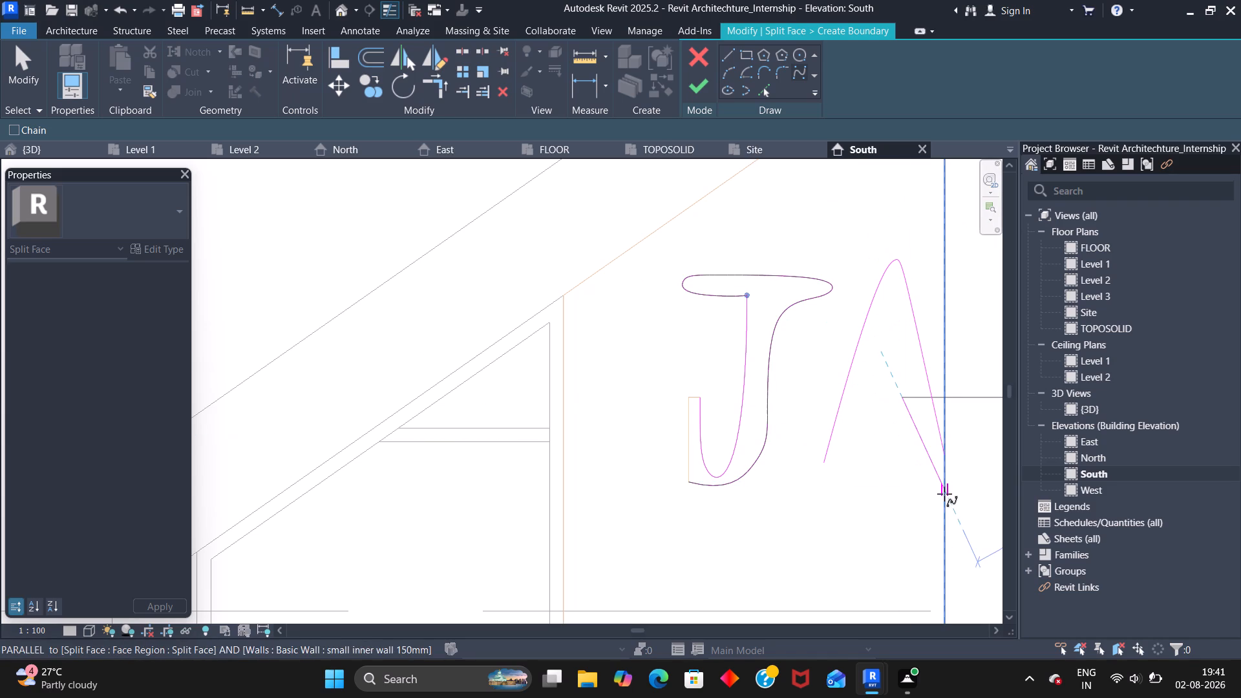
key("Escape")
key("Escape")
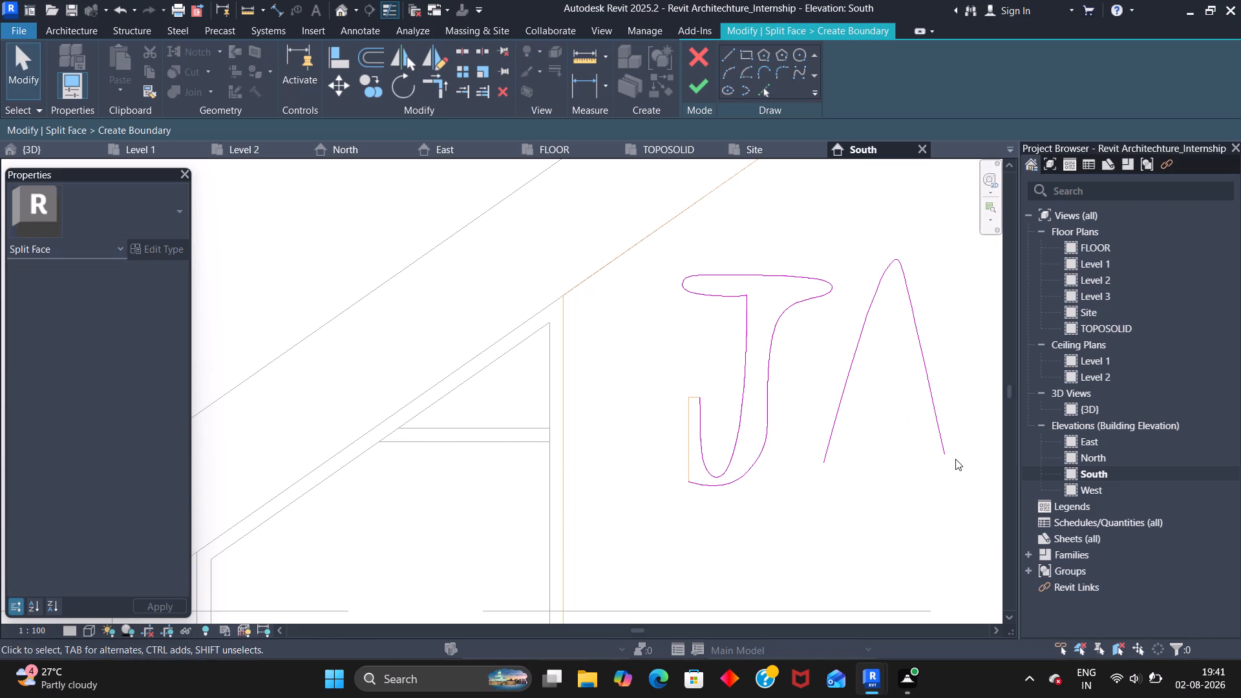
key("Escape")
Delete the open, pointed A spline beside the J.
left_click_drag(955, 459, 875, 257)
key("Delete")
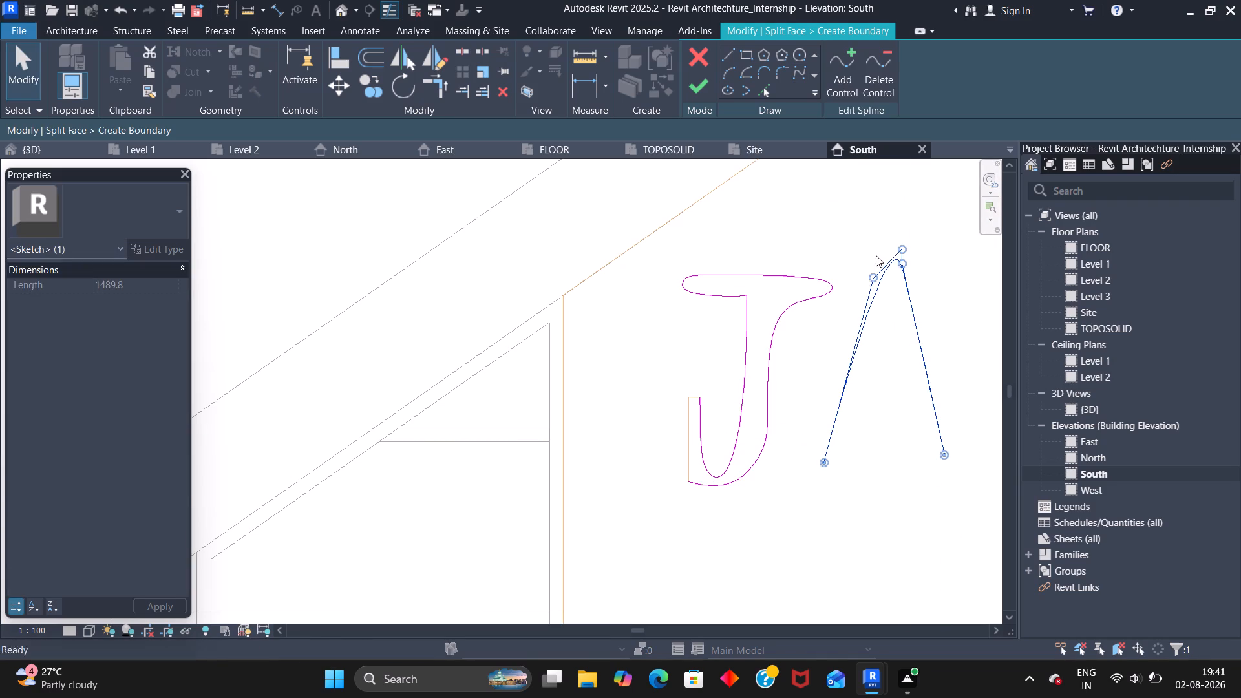
Draw a narrow letter A outline beside the J as one spline, from the left foot over the apex and back inside.
left_click(796, 71)
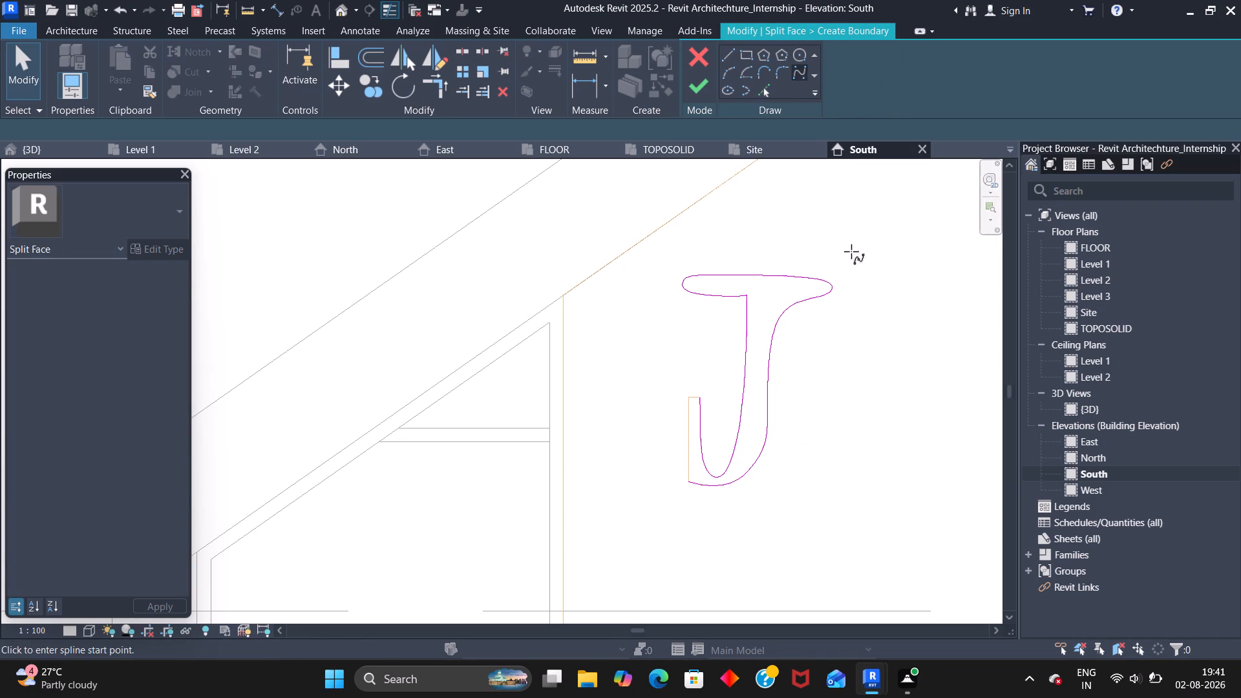
left_click(816, 479)
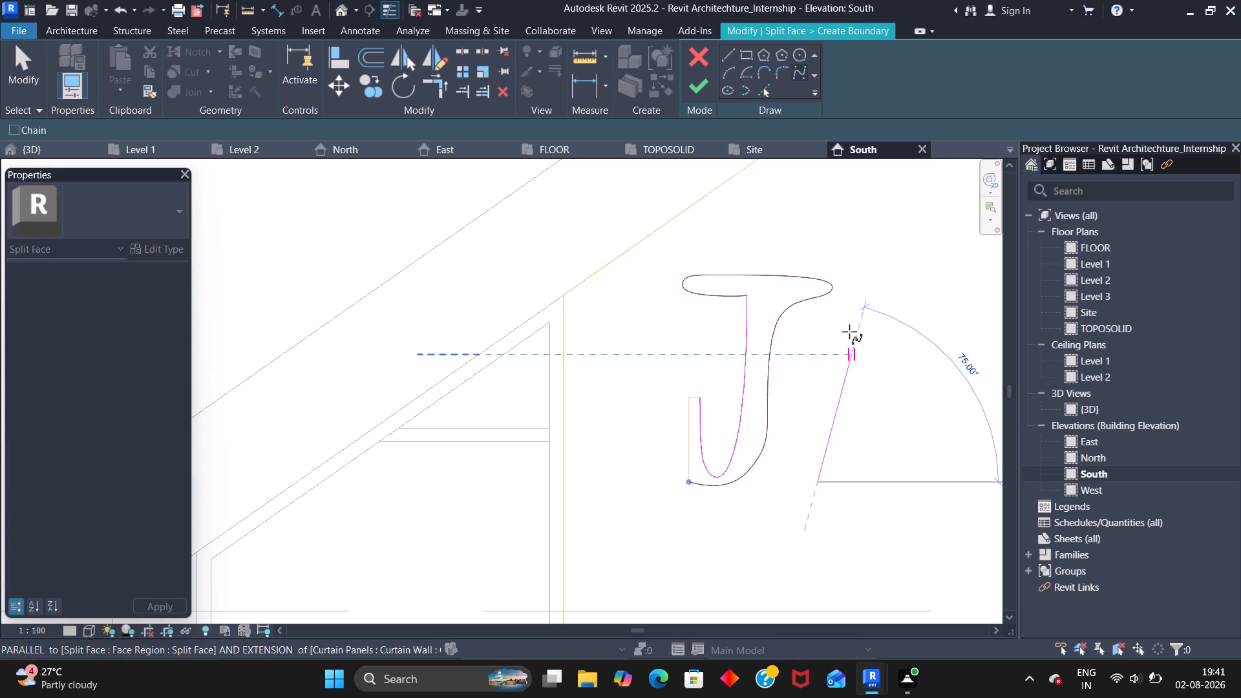
left_click(857, 286)
left_click(860, 280)
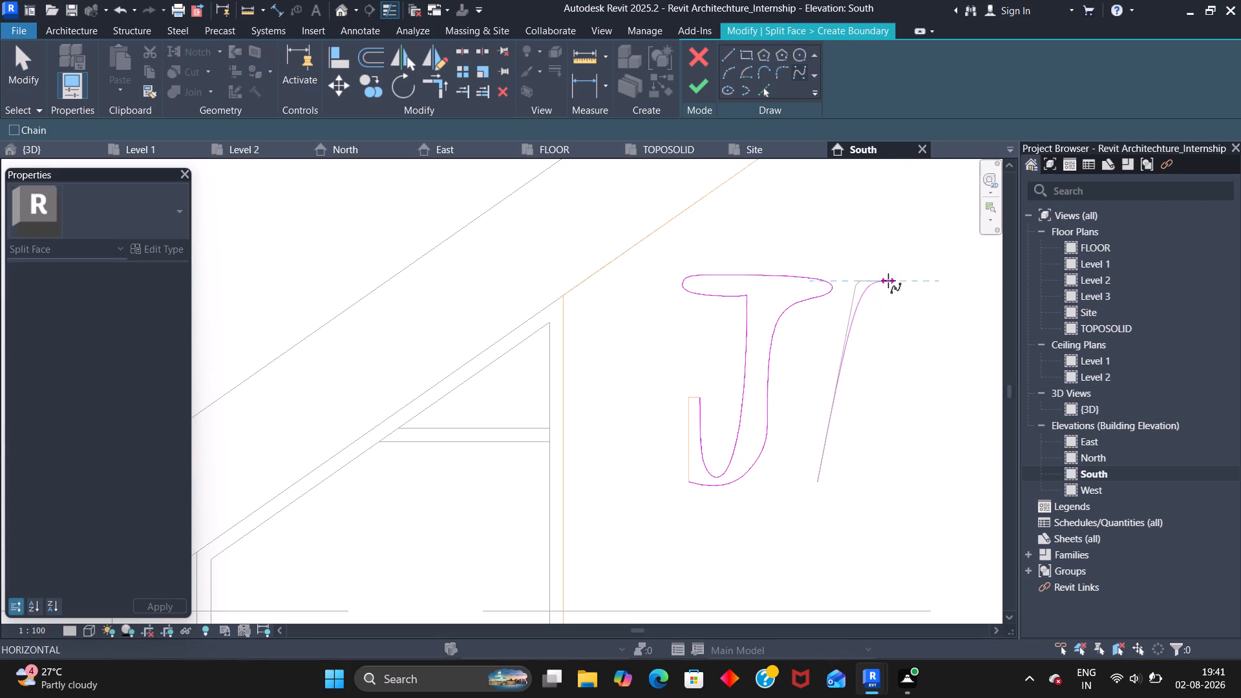
left_click(888, 280)
left_click(928, 478)
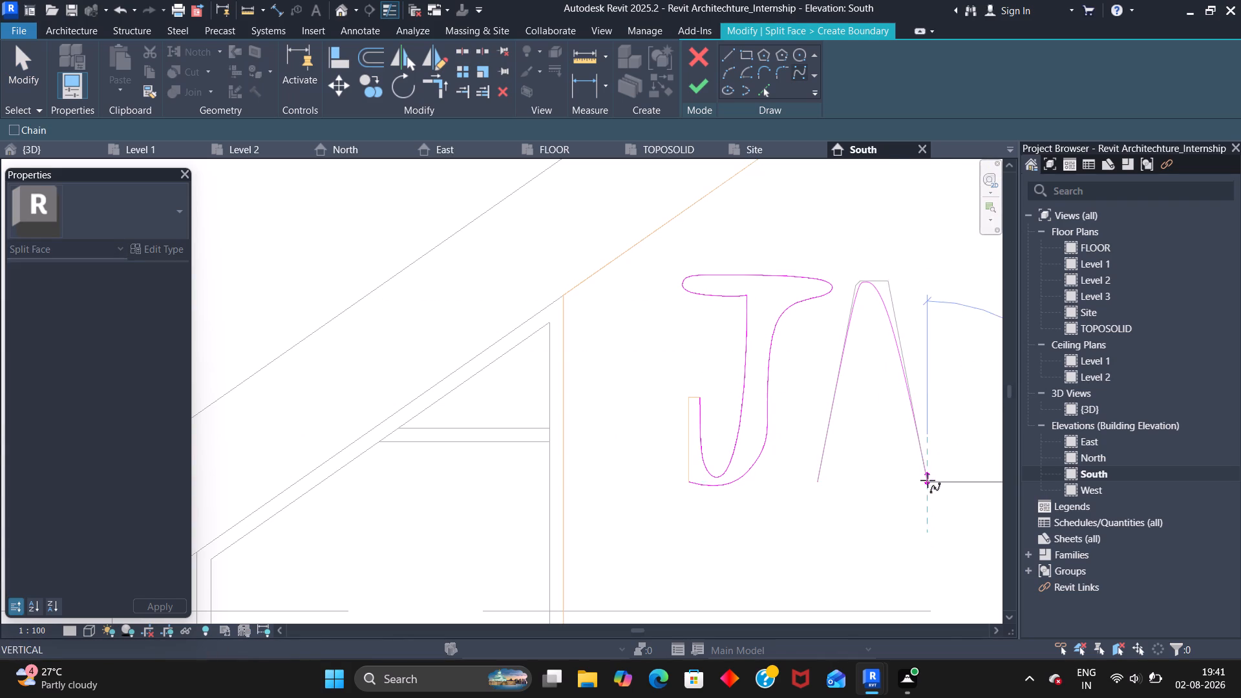
left_click(923, 487)
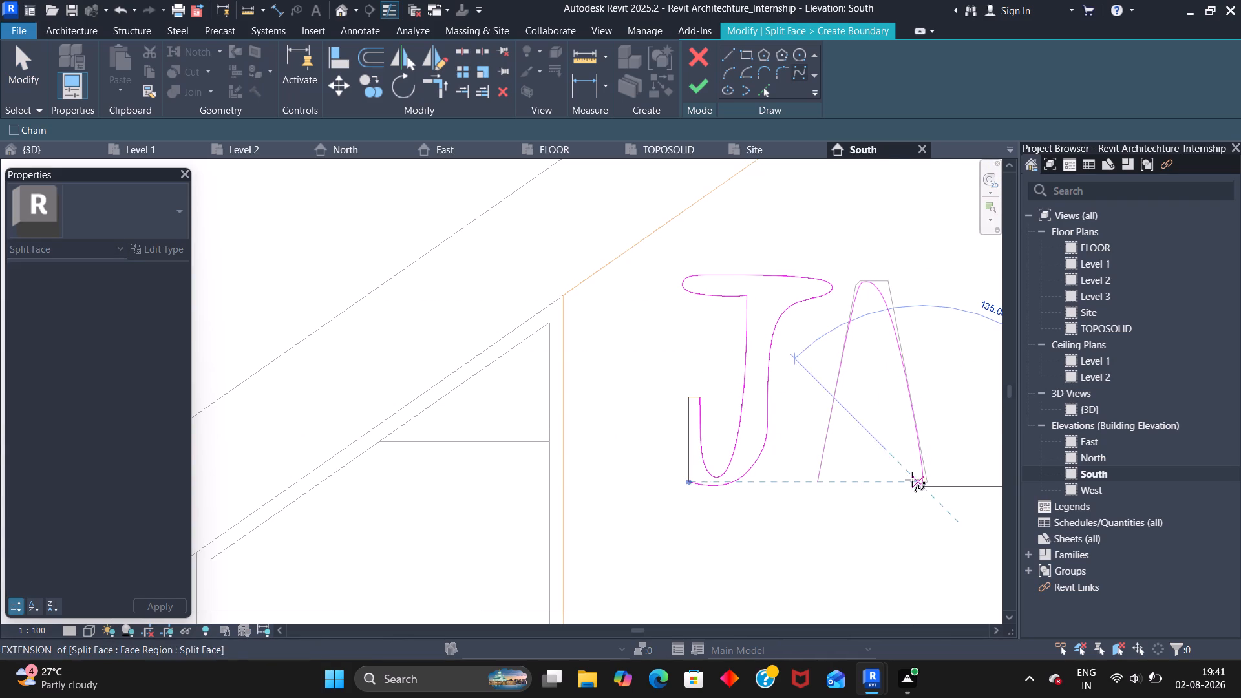
left_click(902, 449)
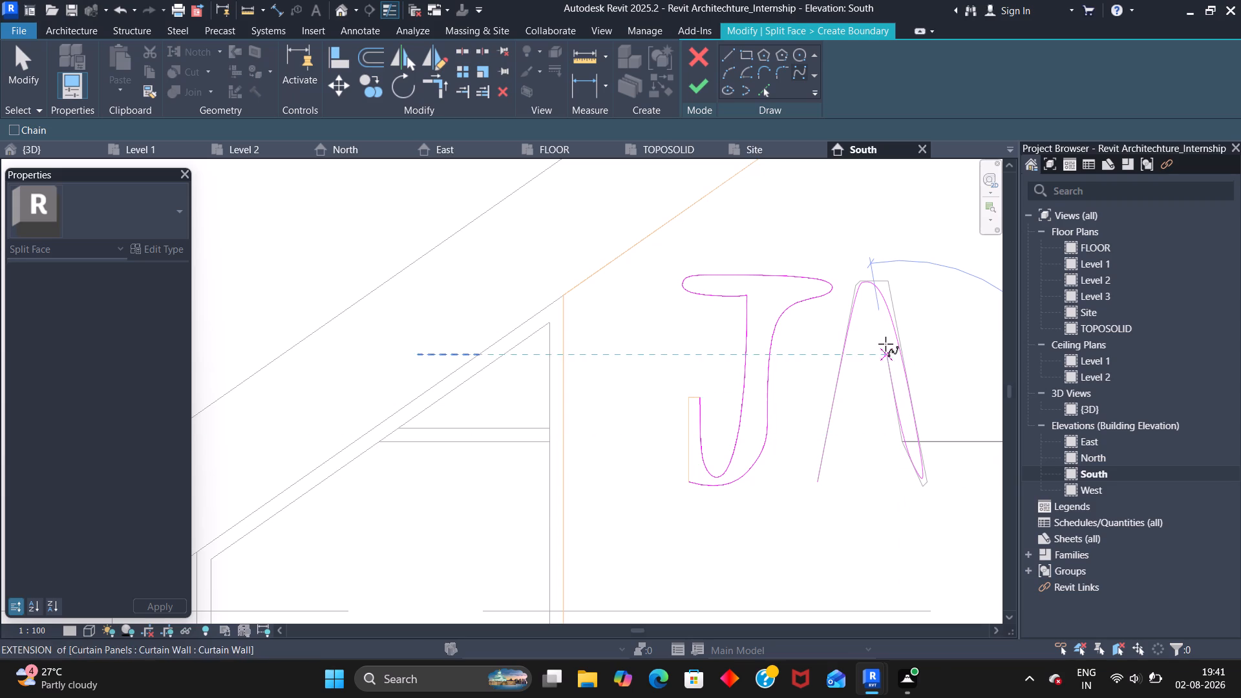
left_click(871, 302)
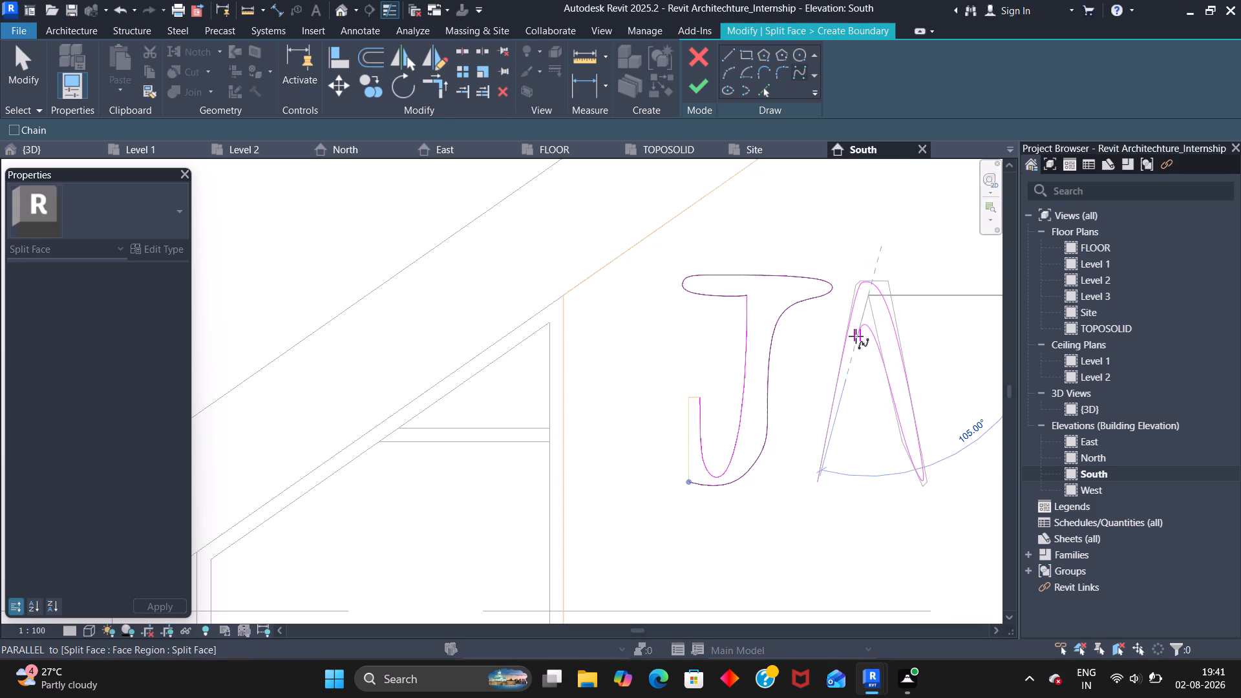
left_click(864, 299)
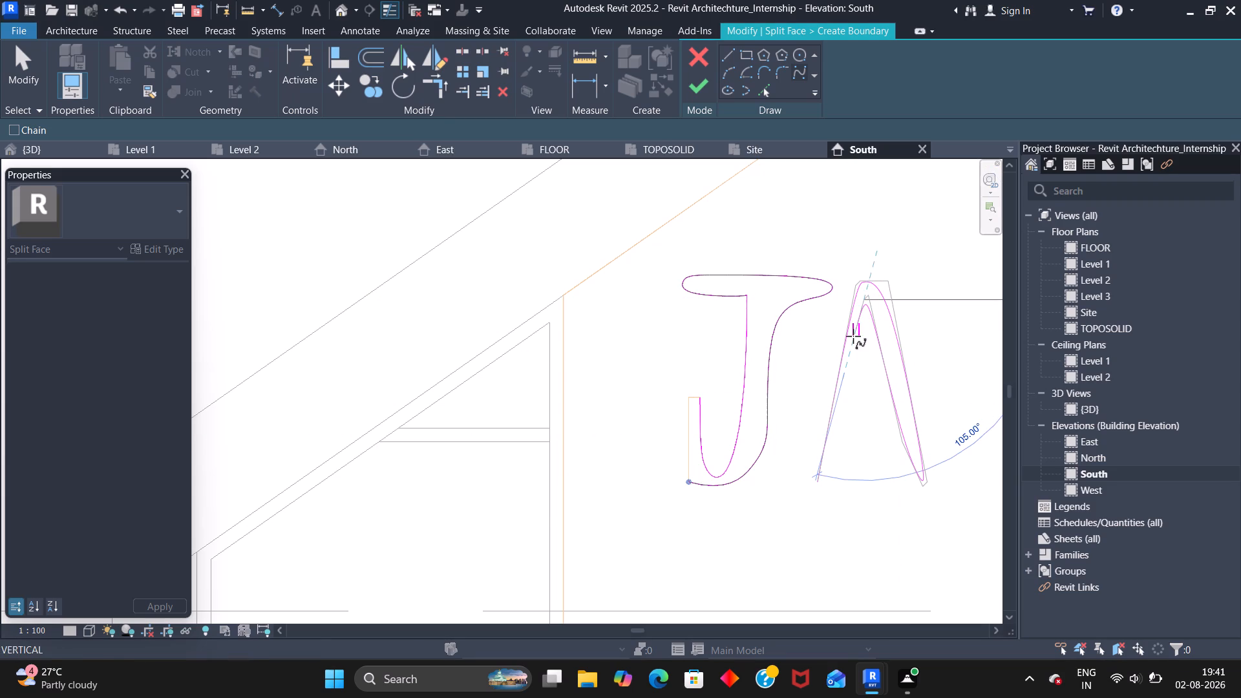
left_click(852, 345)
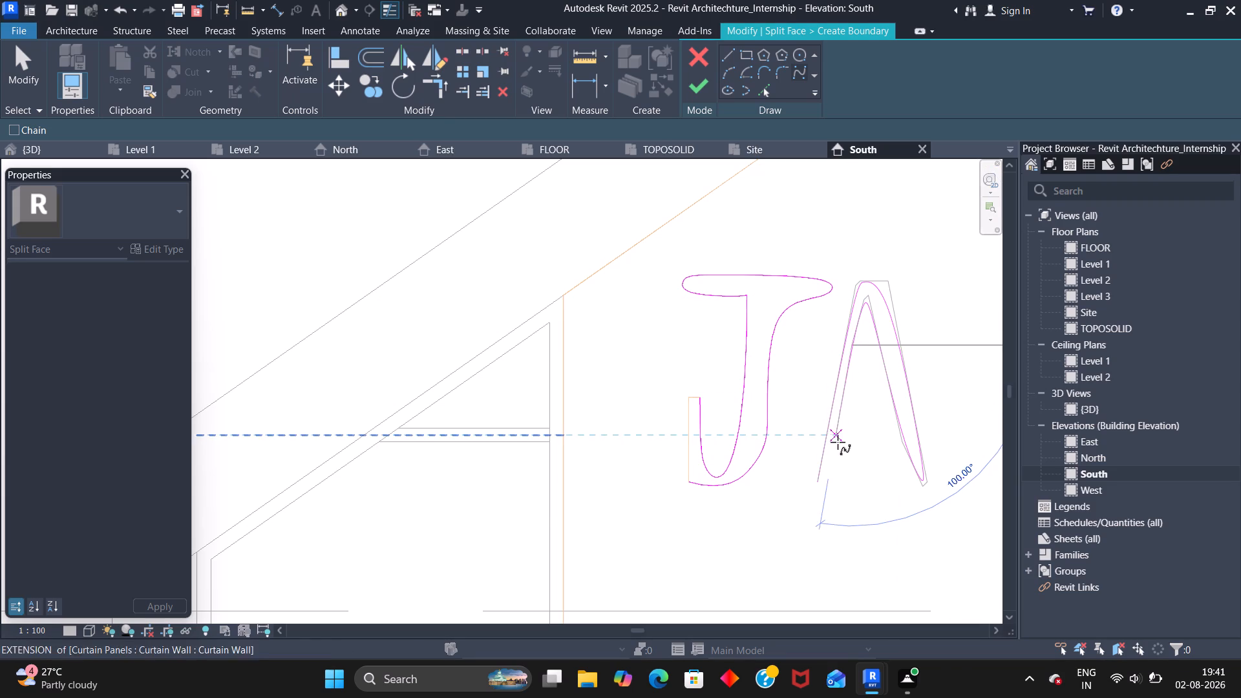
left_click(830, 477)
scroll(830, 477, "up", 1)
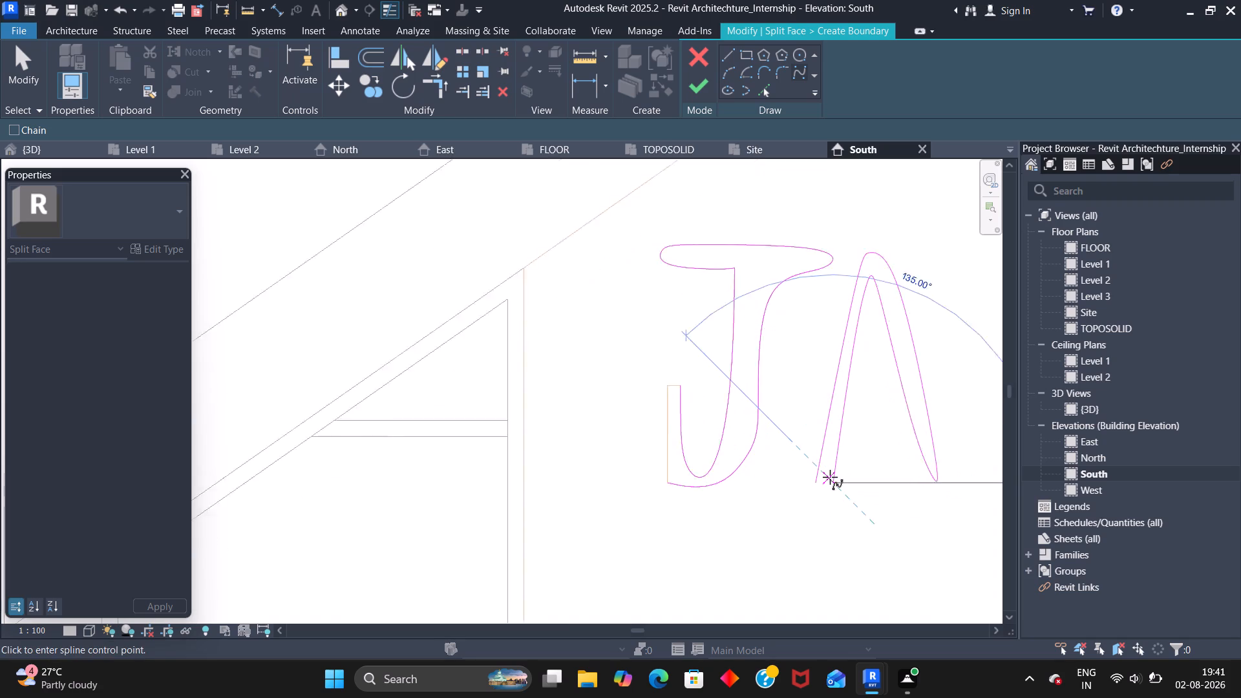
scroll(830, 477, "up", 10)
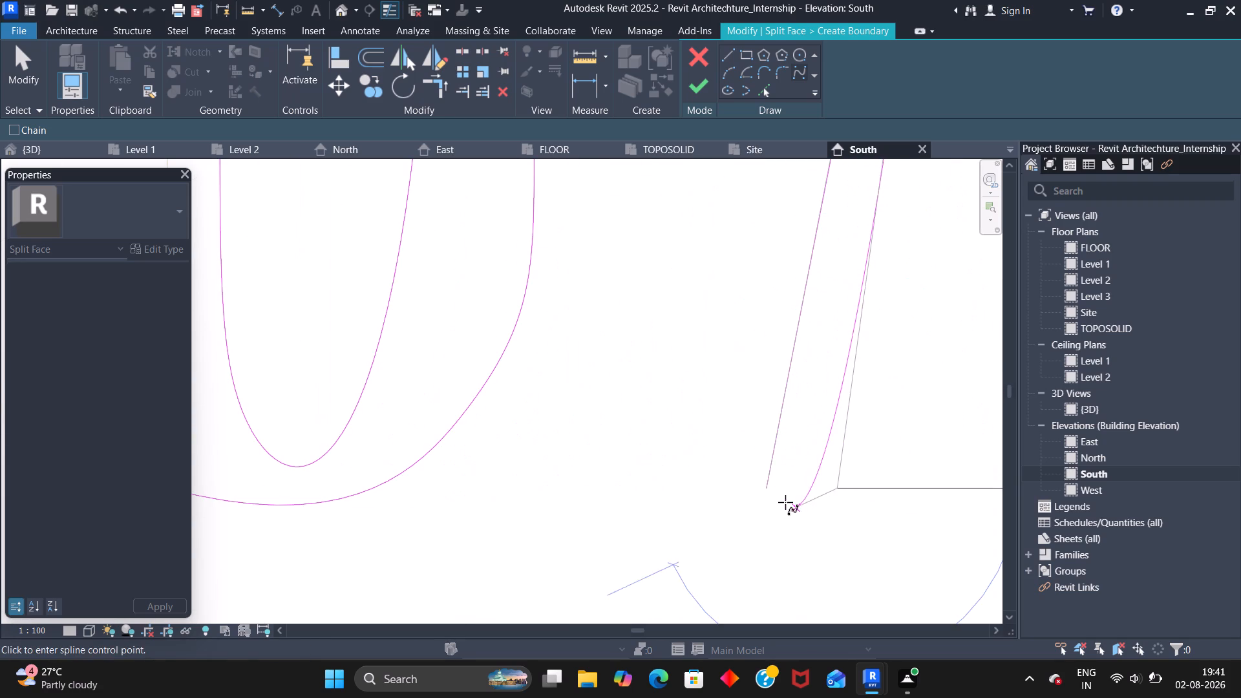
left_click(768, 487)
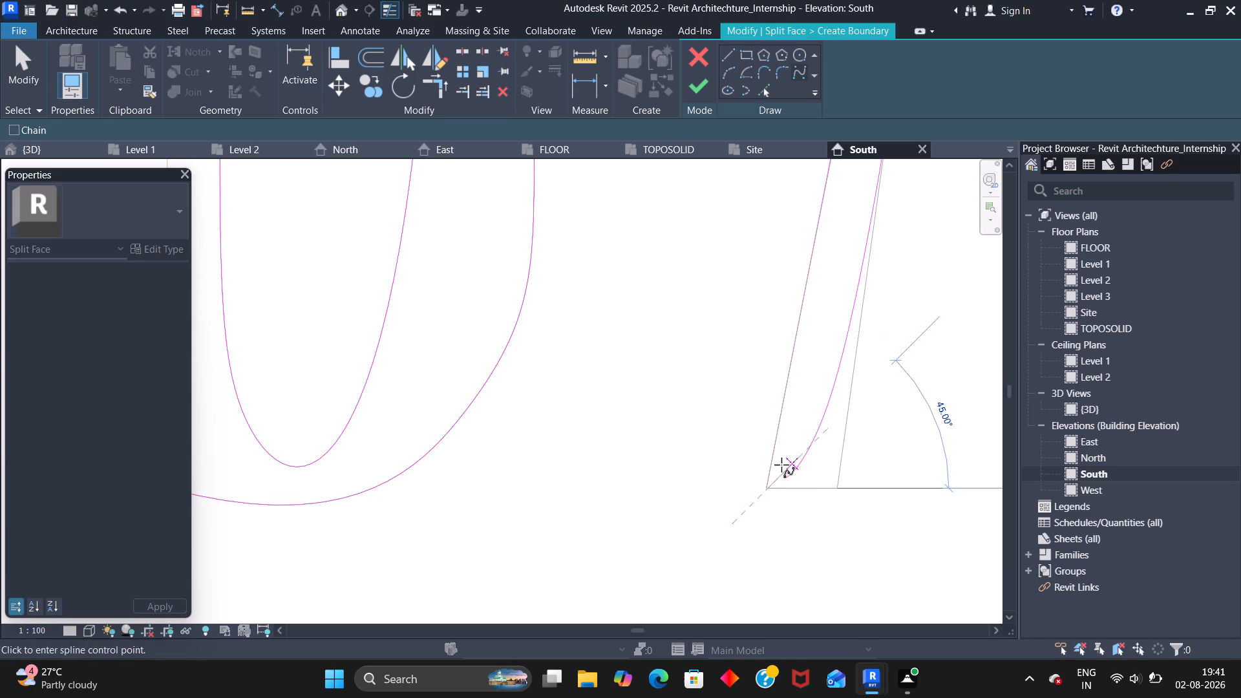
key("Escape")
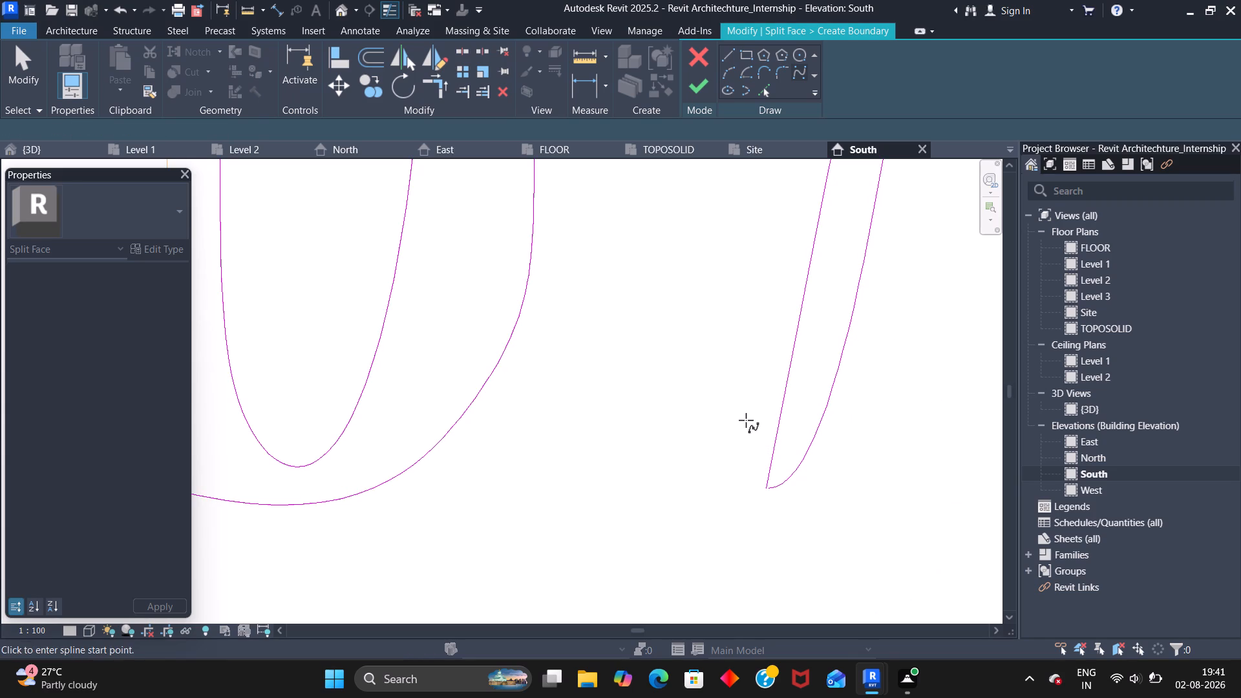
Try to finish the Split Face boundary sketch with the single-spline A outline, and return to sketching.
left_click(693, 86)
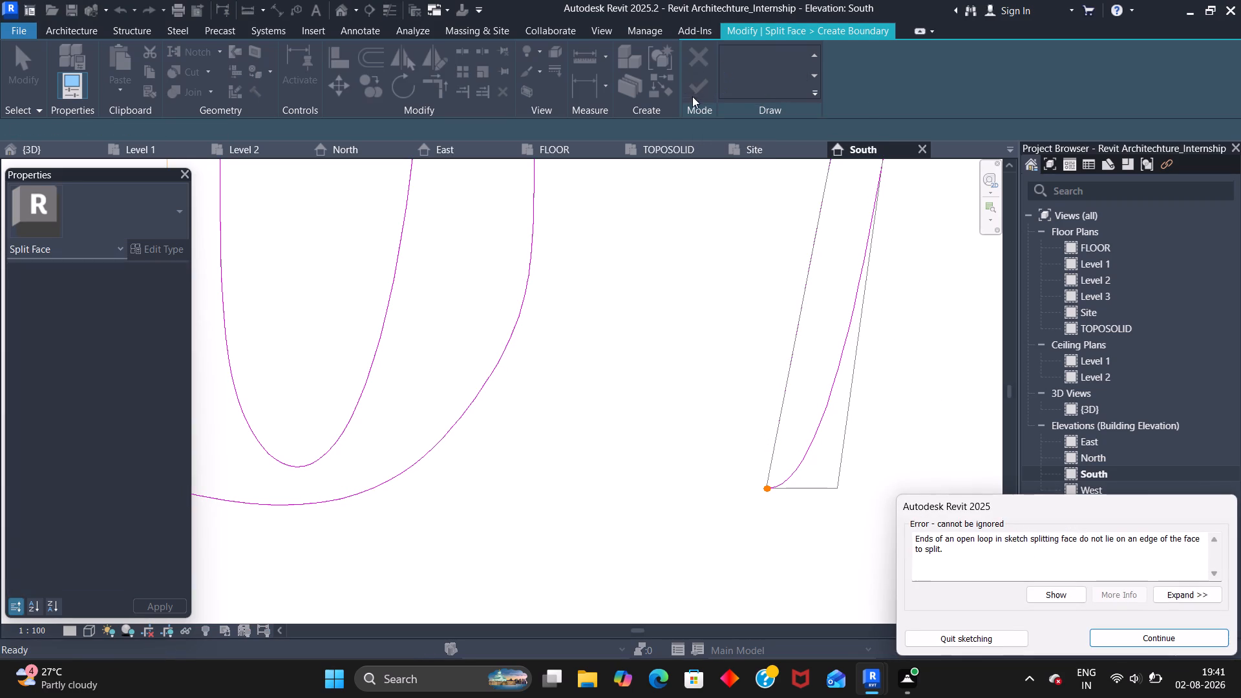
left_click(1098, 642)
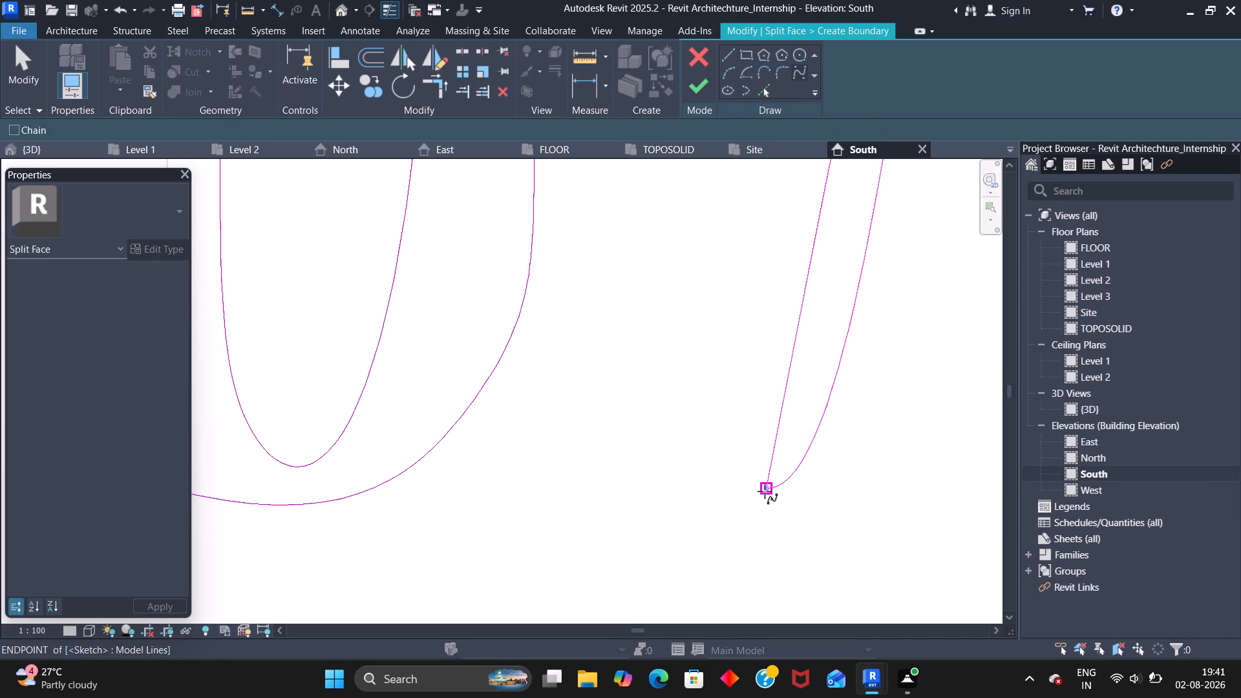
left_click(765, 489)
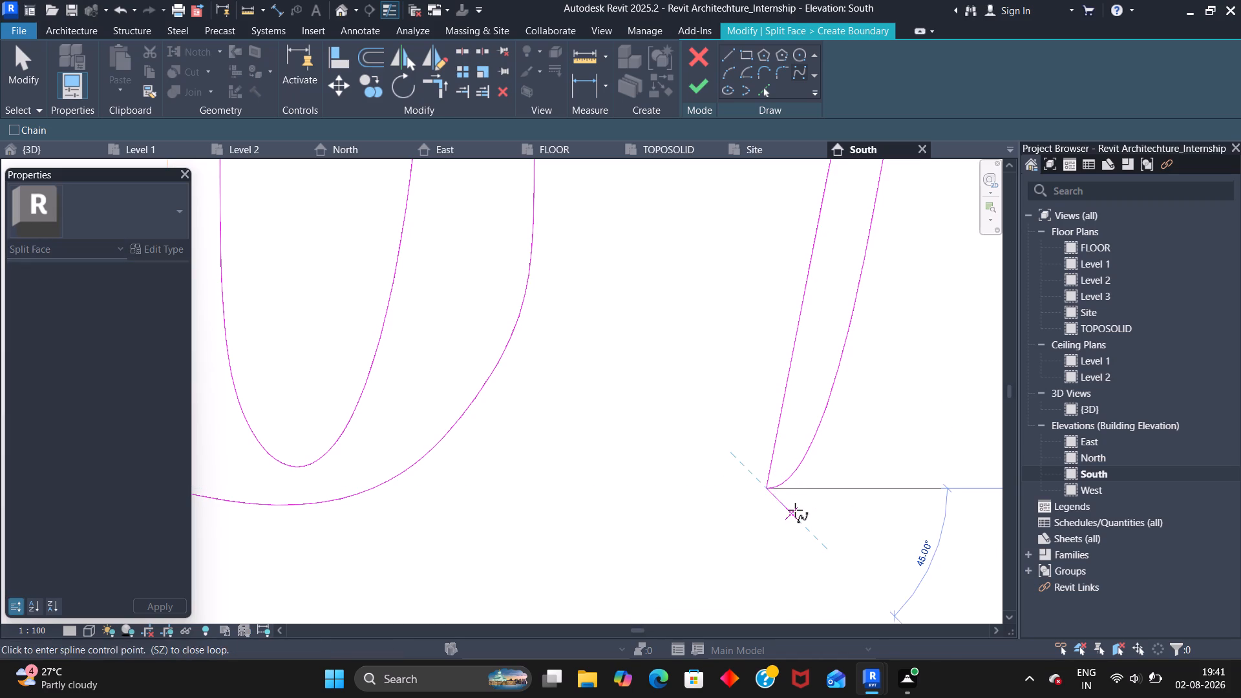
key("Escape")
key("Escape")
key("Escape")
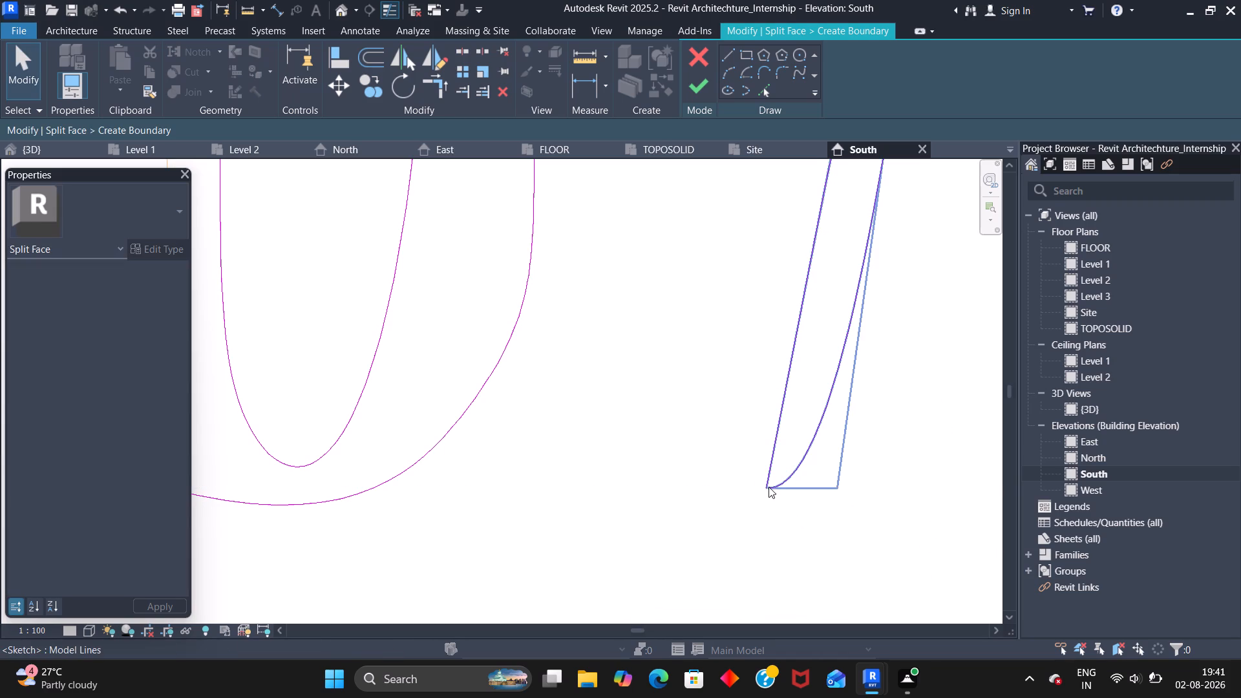
Bridge the tiny gap between the two spline ends at the A's left foot with a short spline.
left_click(800, 69)
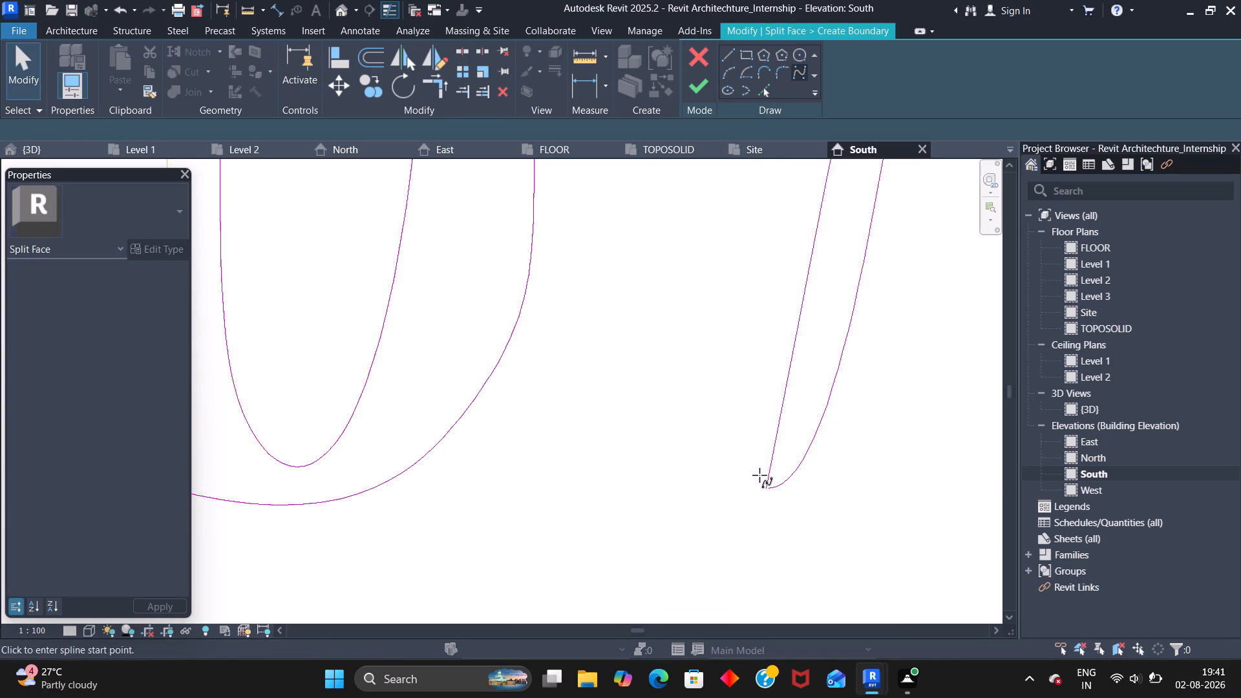
scroll(769, 483, "up", 10)
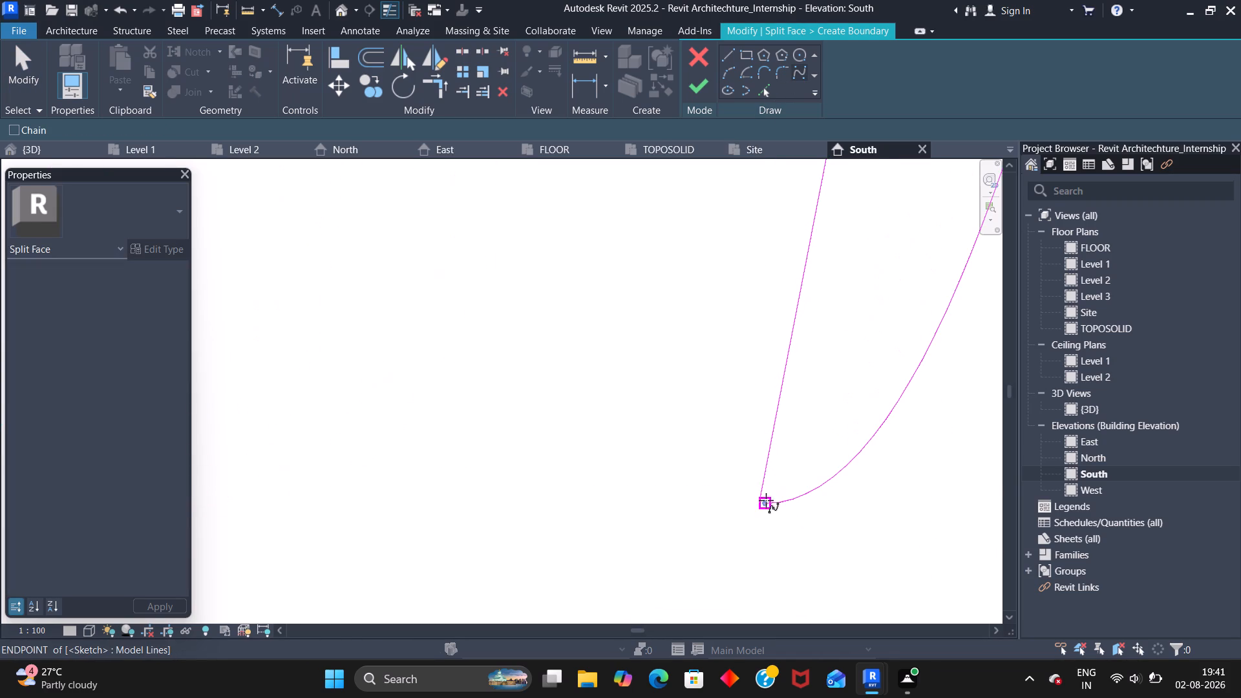
left_click(766, 501)
left_click(759, 502)
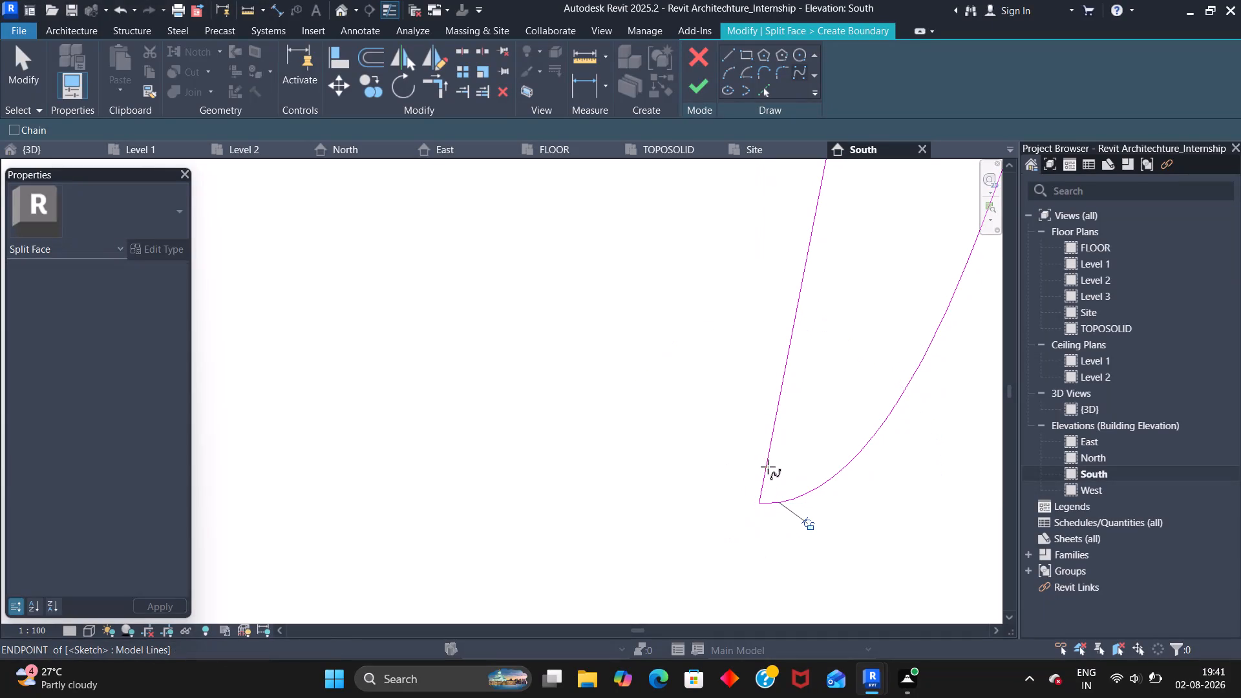
Finish the Split Face boundary sketch with the J and A outlines, and deselect the split face.
left_click(695, 95)
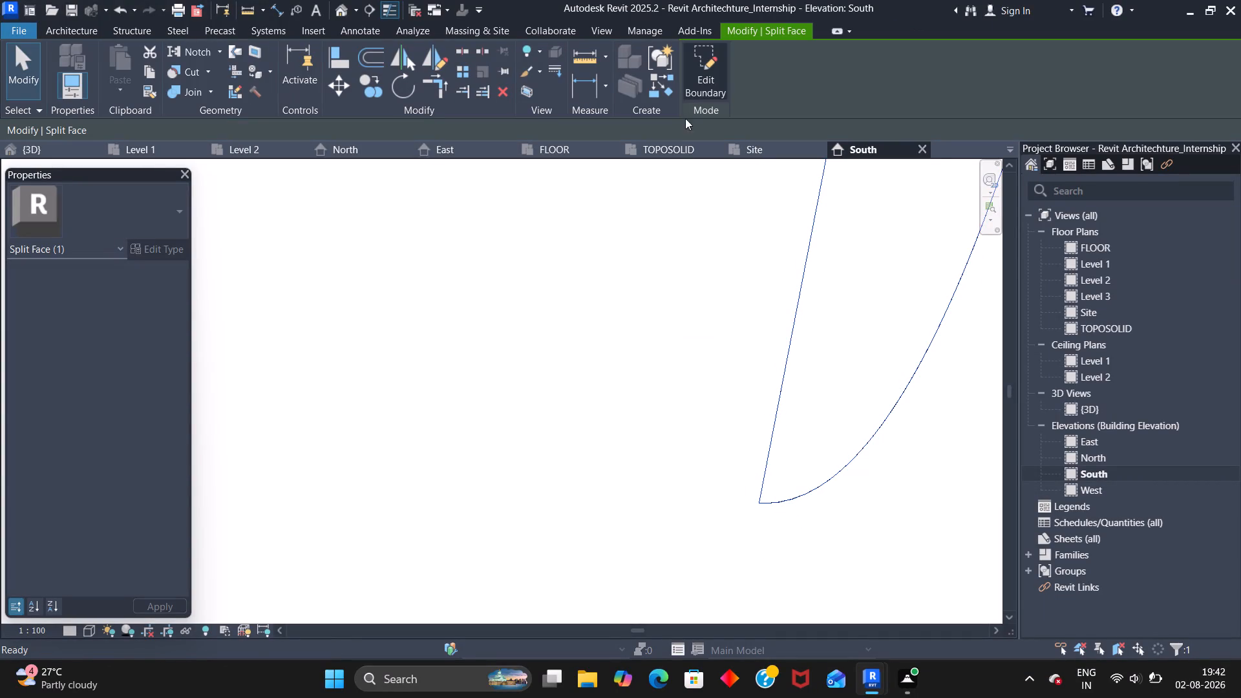
scroll(676, 215, "up", 1)
scroll(677, 225, "down", 17)
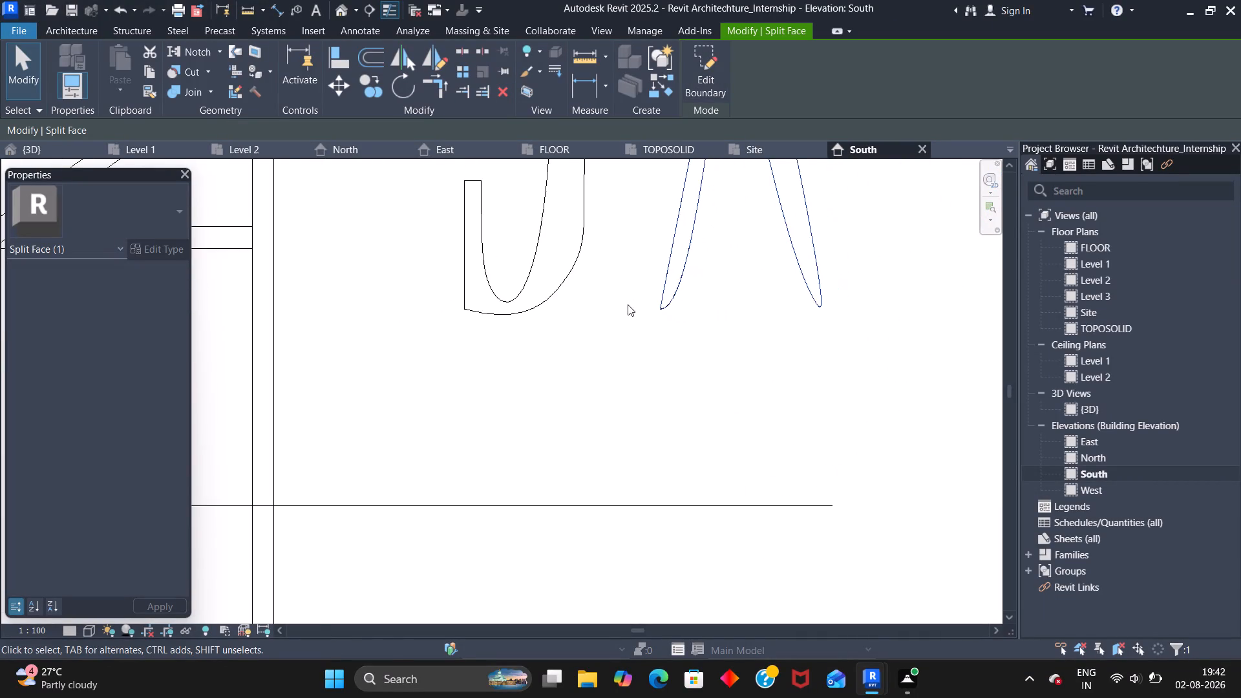
scroll(628, 304, "down", 3)
middle_click_drag(628, 303, 594, 425)
scroll(594, 425, "down", 5)
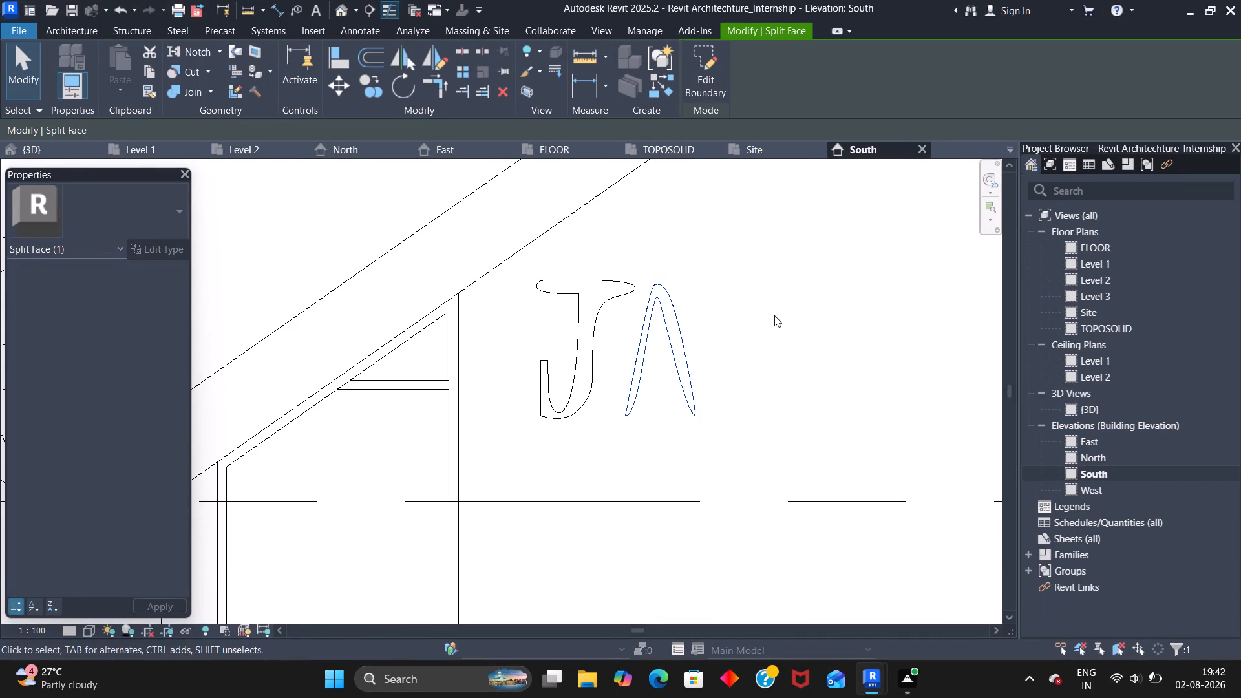
key("Escape")
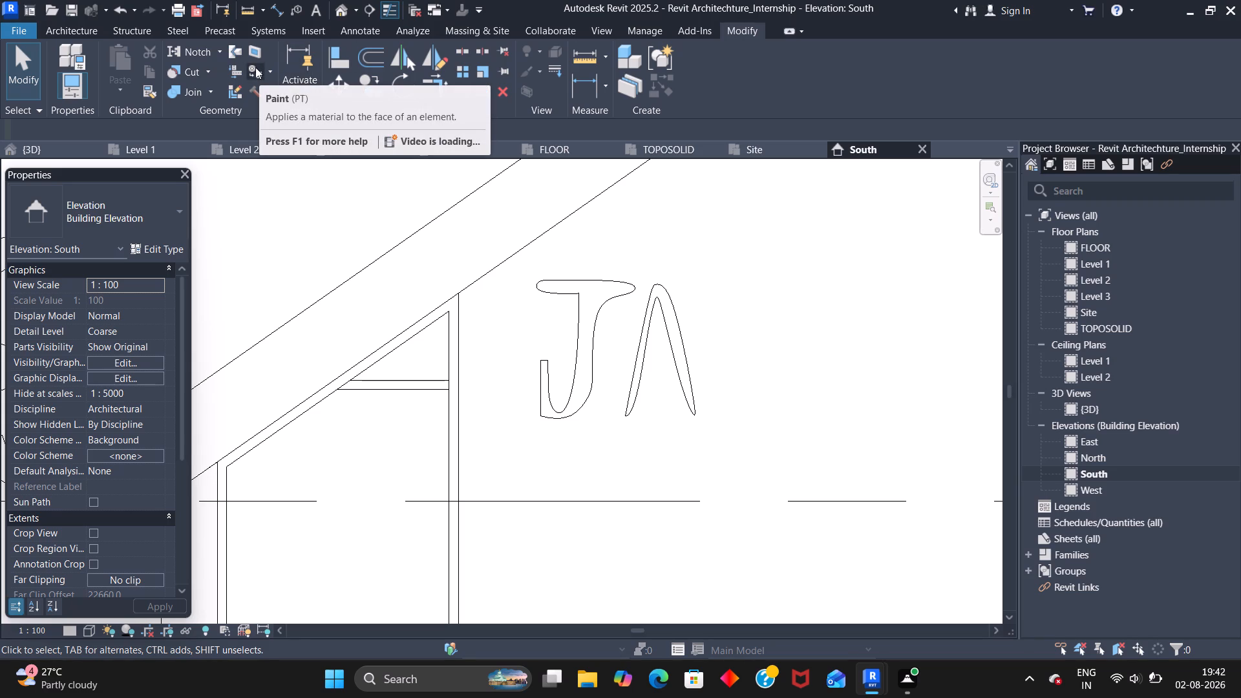
Paint the J face region on the wall with the red Default New Material(1).
left_click(255, 67)
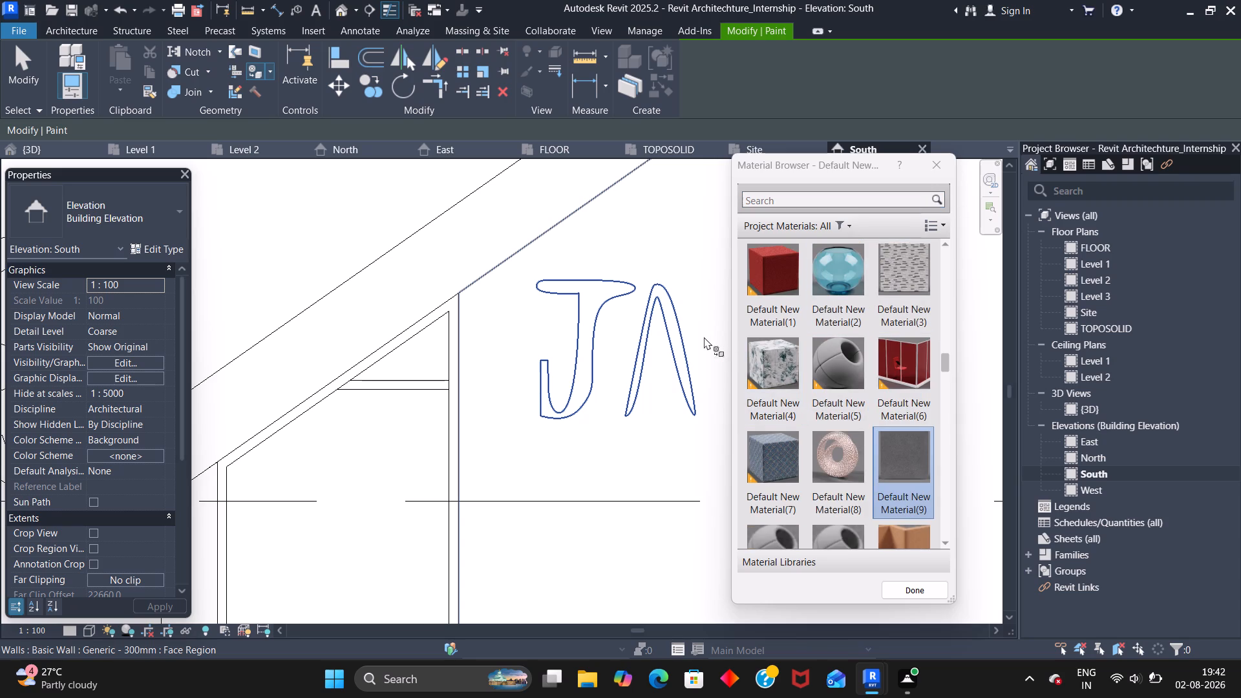
left_click(761, 280)
scroll(585, 294, "up", 9)
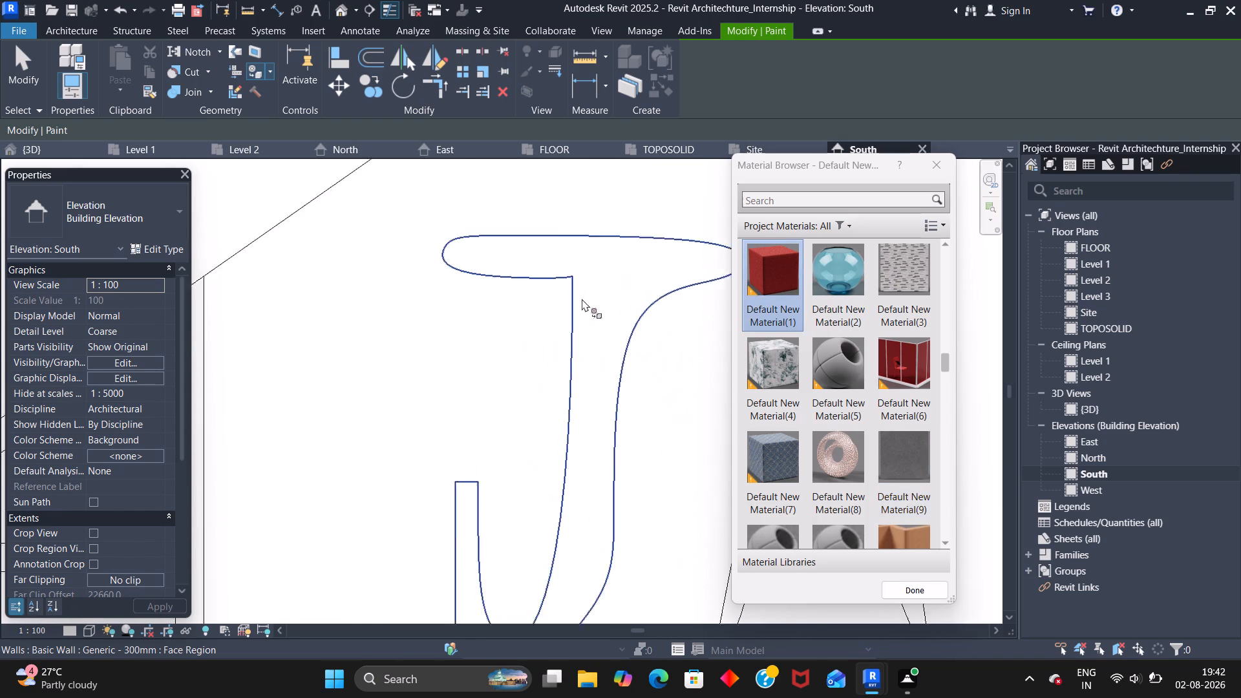
scroll(582, 299, "up", 1)
left_click(586, 276)
scroll(587, 275, "down", 5)
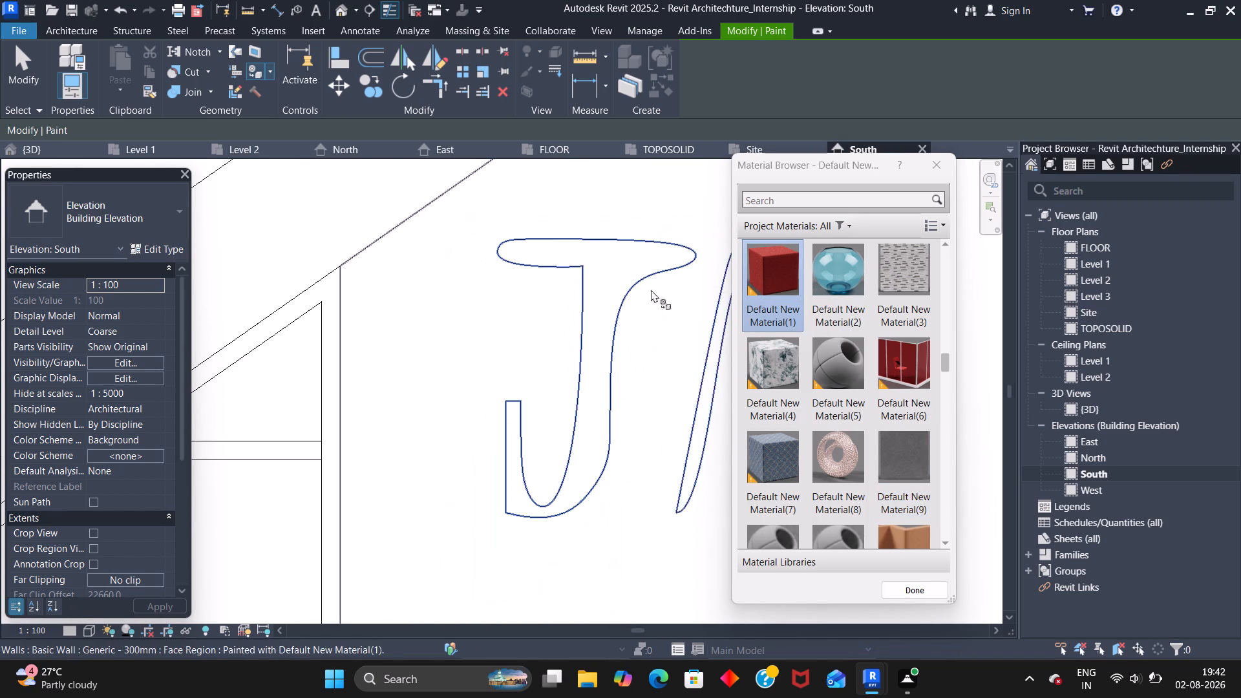
scroll(641, 290, "down", 5)
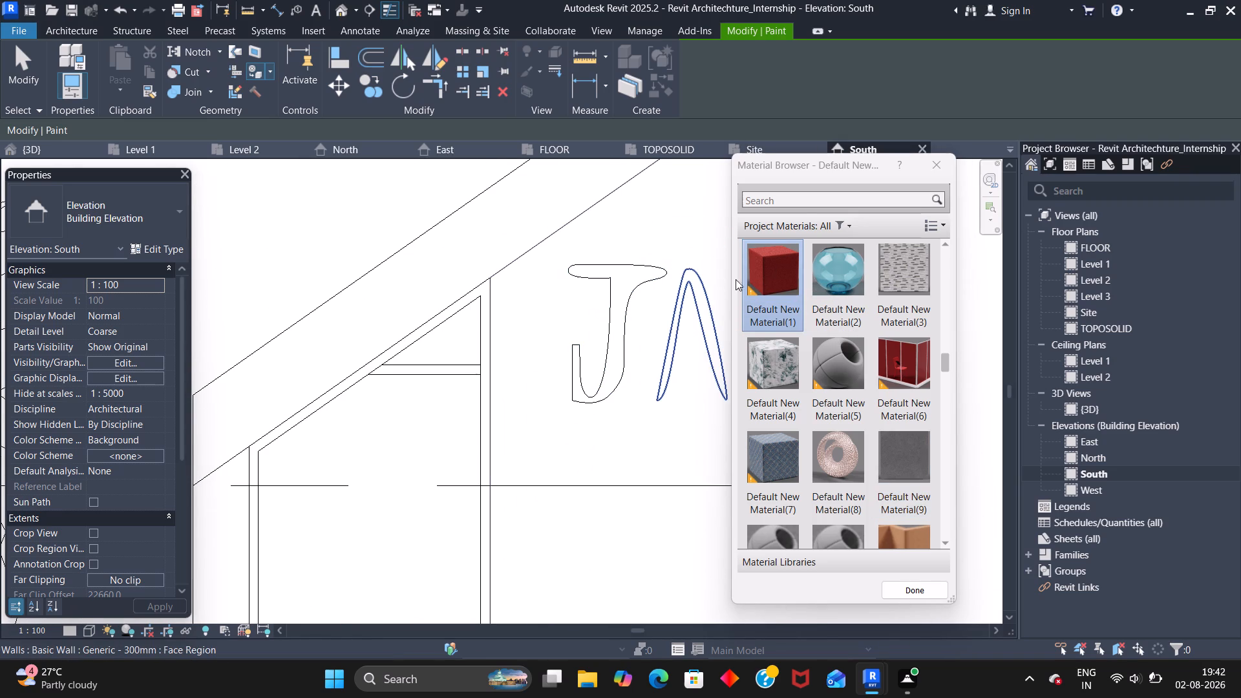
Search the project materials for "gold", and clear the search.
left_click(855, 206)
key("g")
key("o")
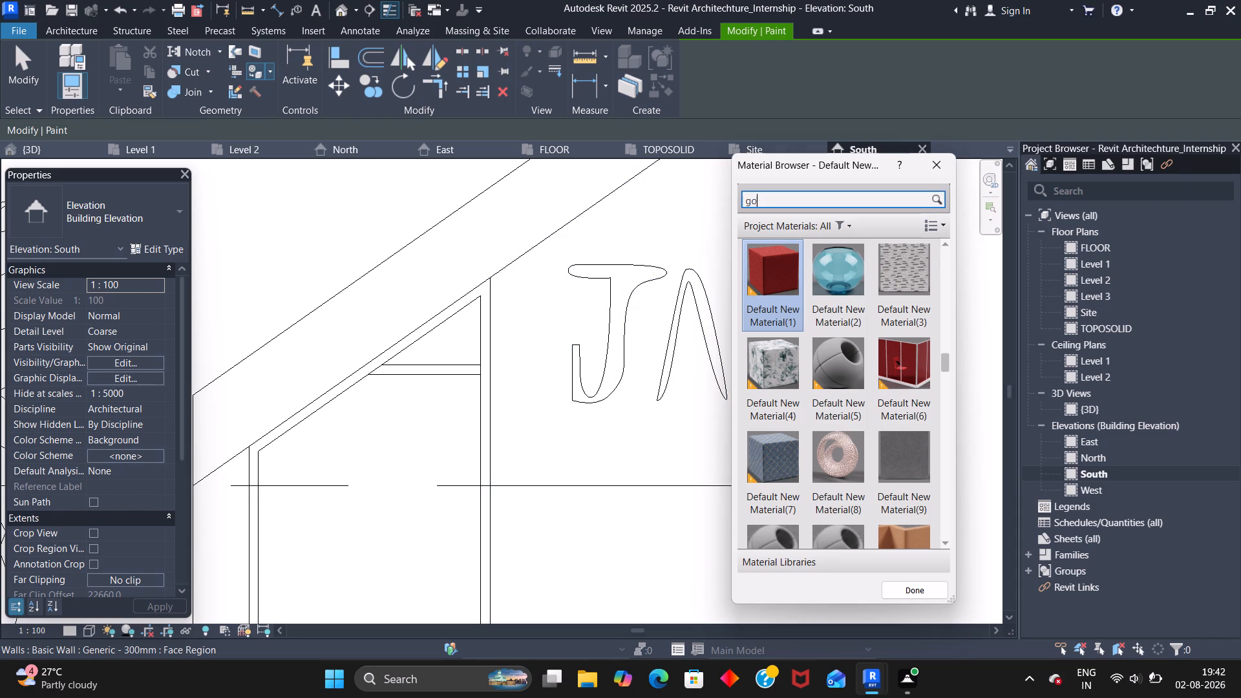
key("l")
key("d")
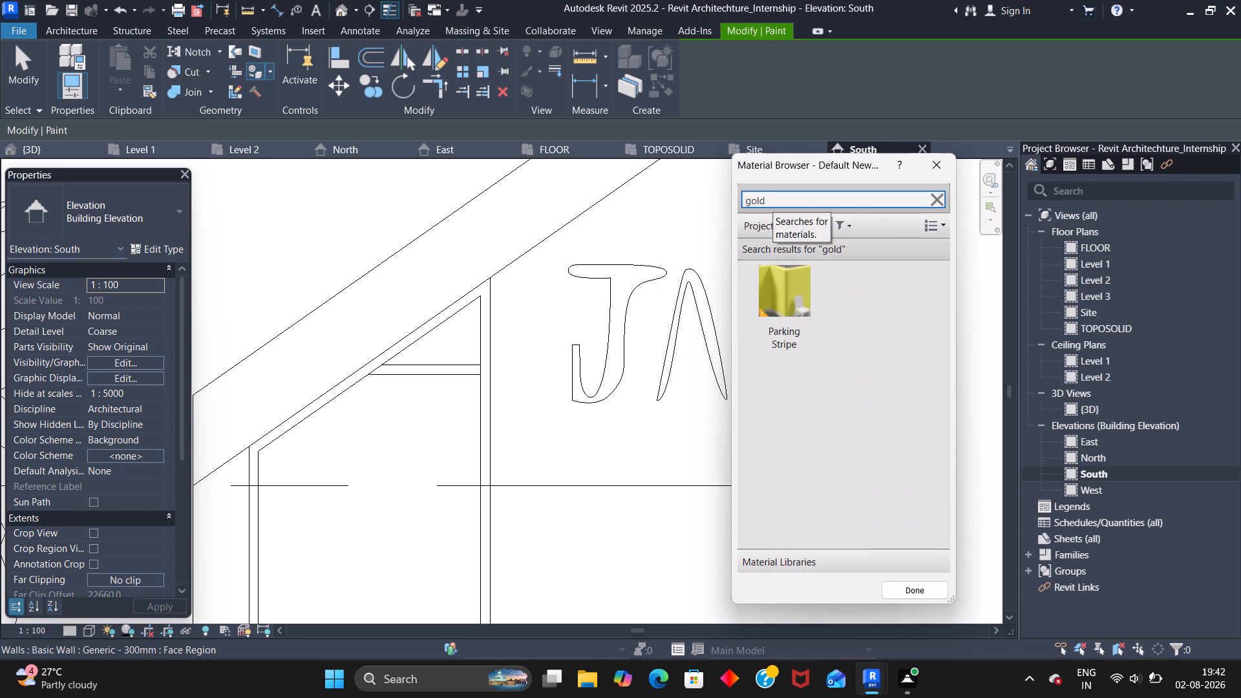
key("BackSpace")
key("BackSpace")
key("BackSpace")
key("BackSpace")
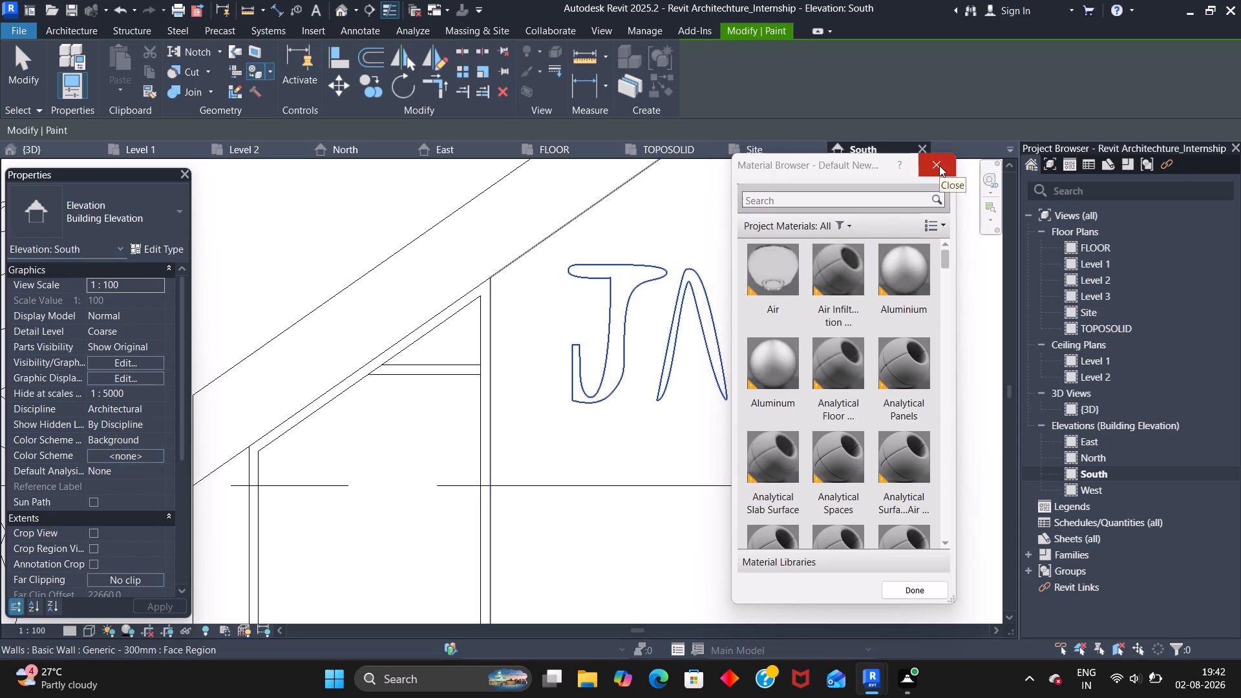
Search the project materials for "gold" and paint the A face region with Parking Stripe.
left_click(812, 201)
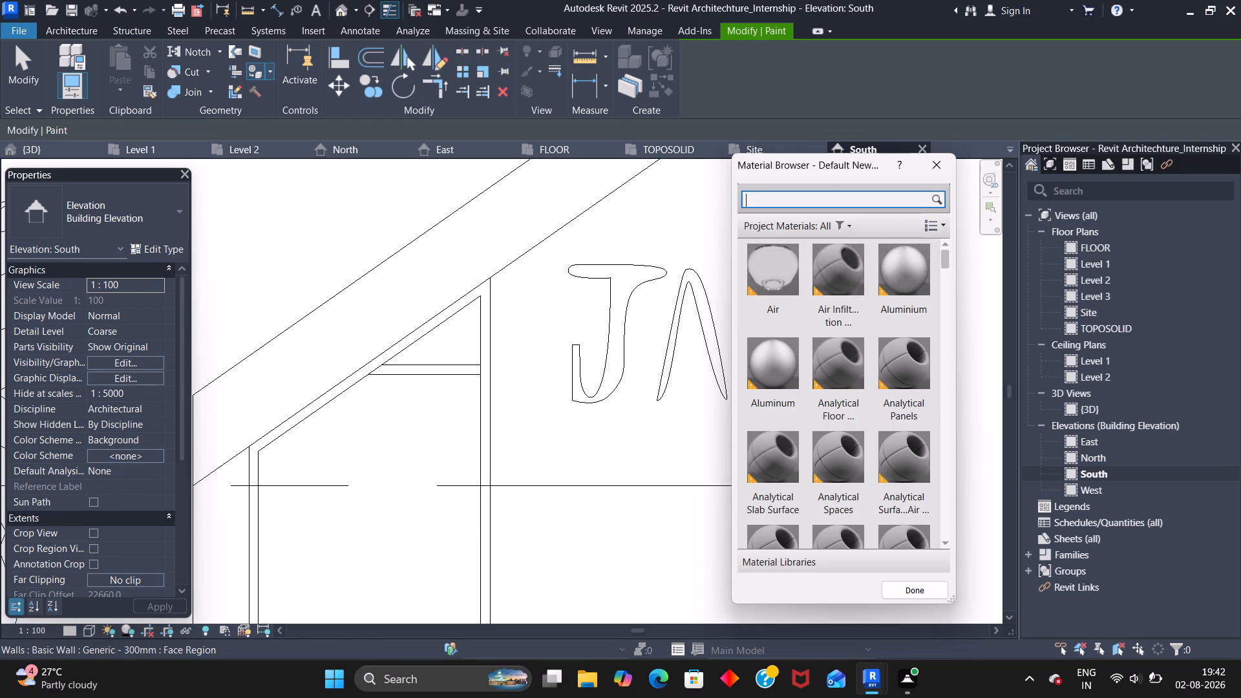
type("go")
key("l")
key("d")
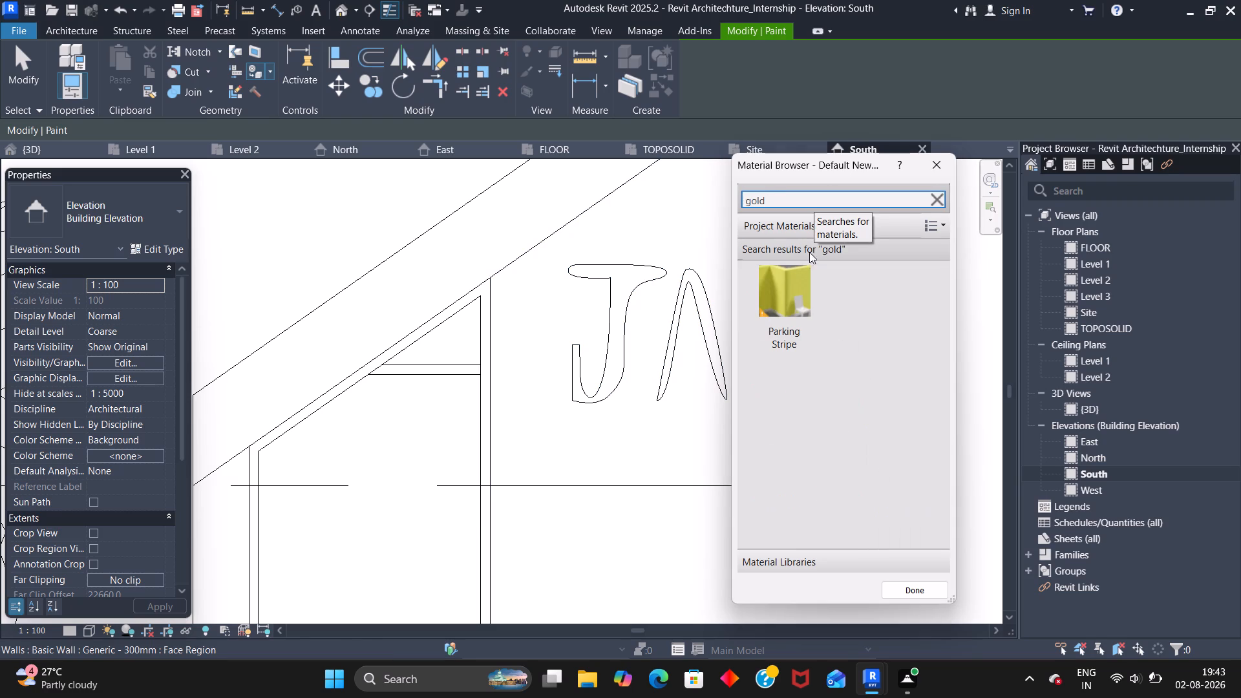
left_click(787, 287)
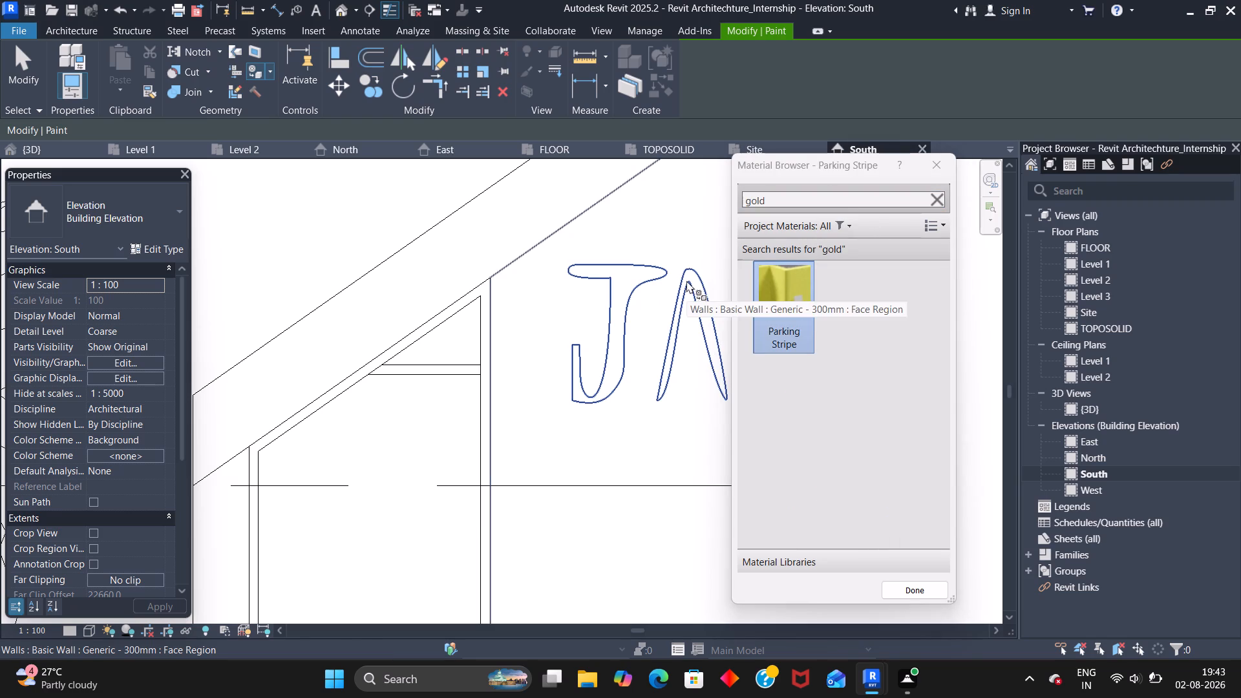
scroll(688, 283, "up", 7)
left_click(694, 255)
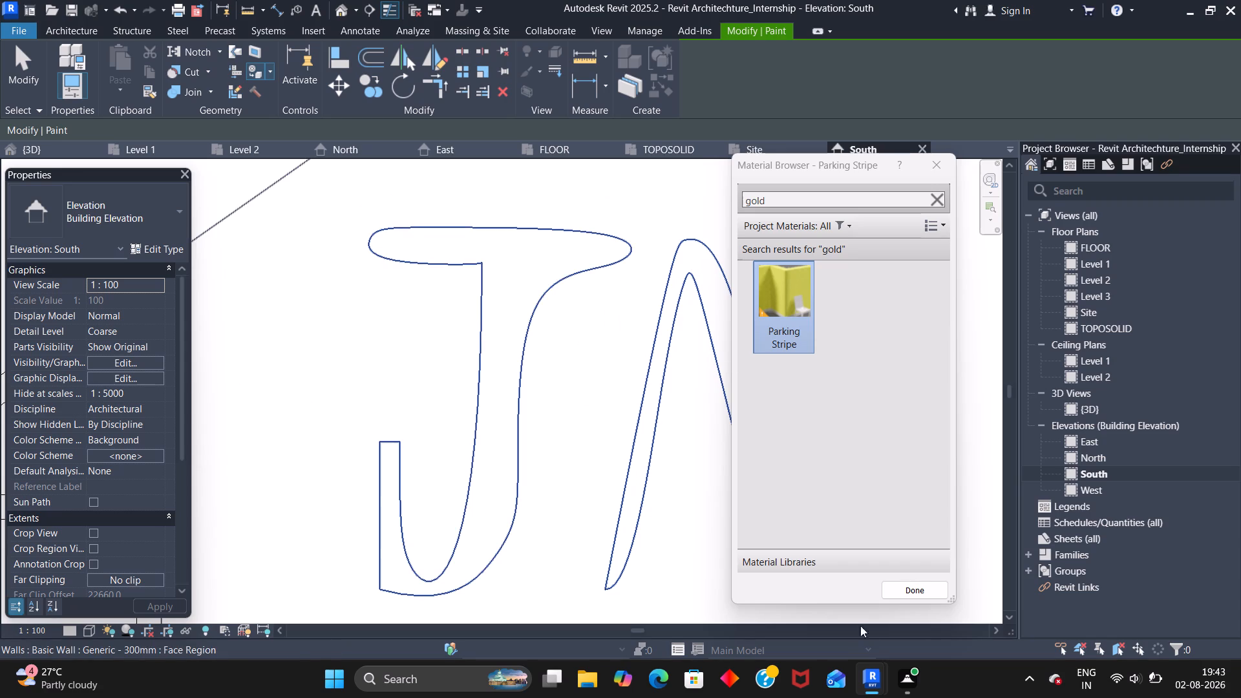
Finish painting and set the South elevation's visual style to Realistic.
left_click(901, 590)
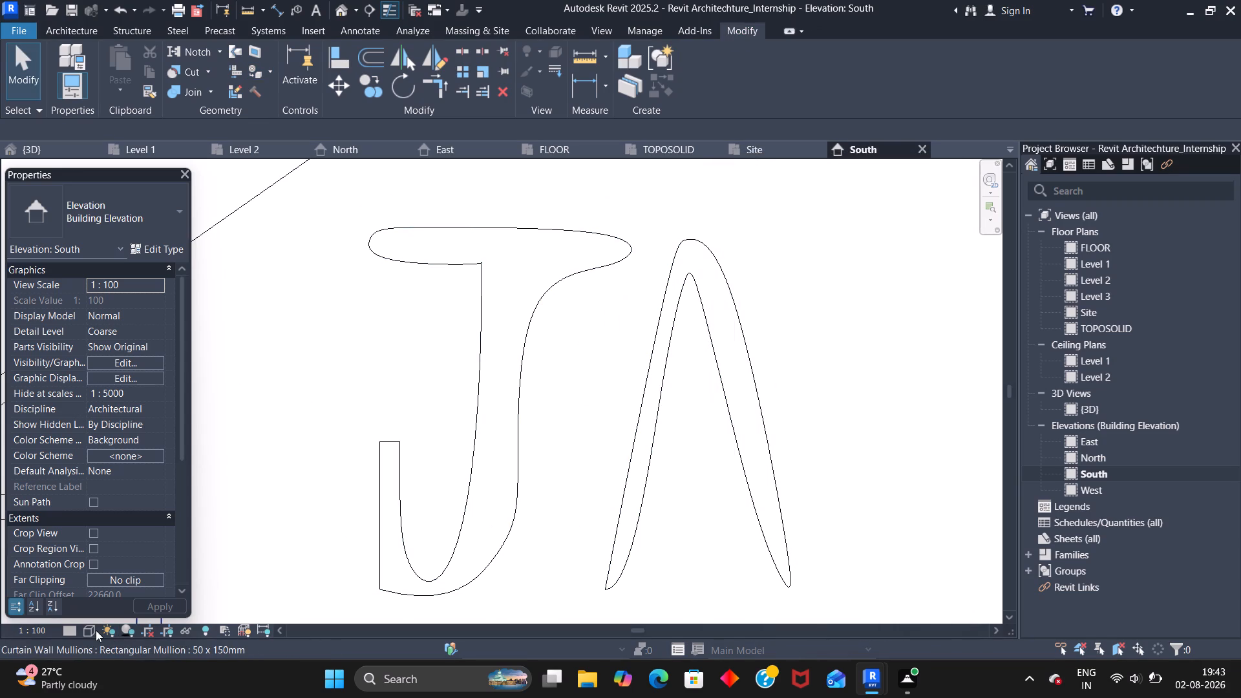
left_click(92, 631)
left_click(167, 609)
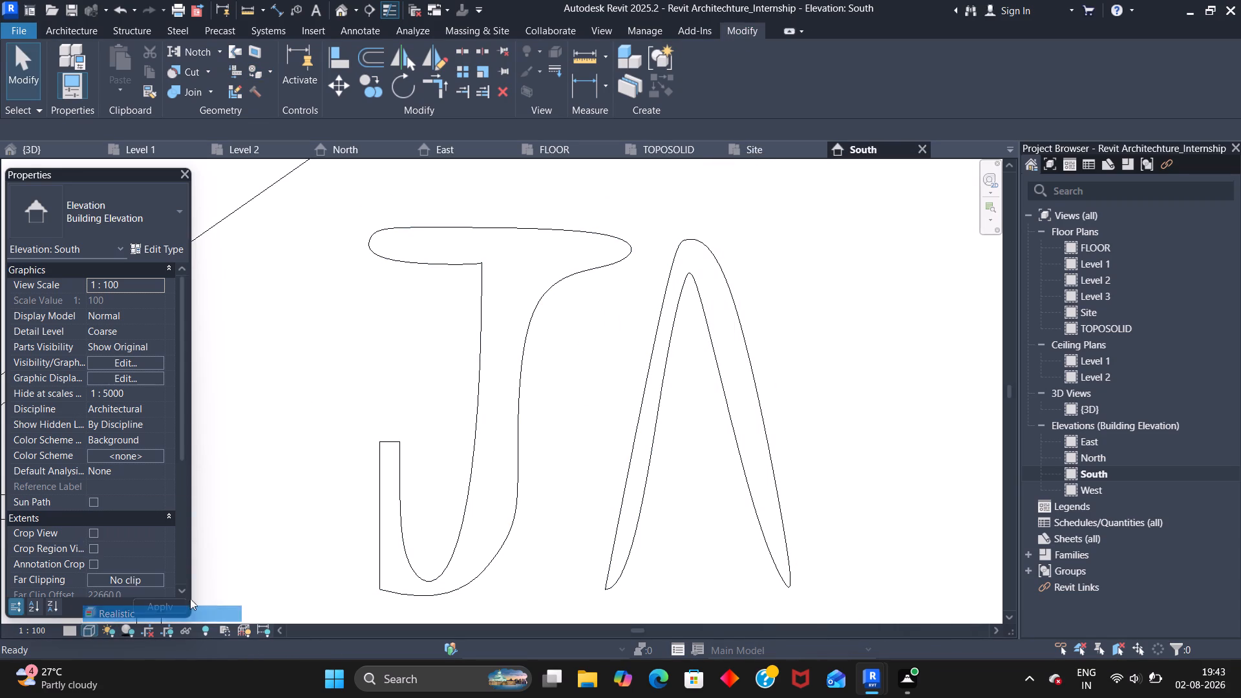
Examine the painted J and A letters against the whole South facade and up close.
scroll(360, 391, "down", 5)
scroll(394, 347, "down", 6)
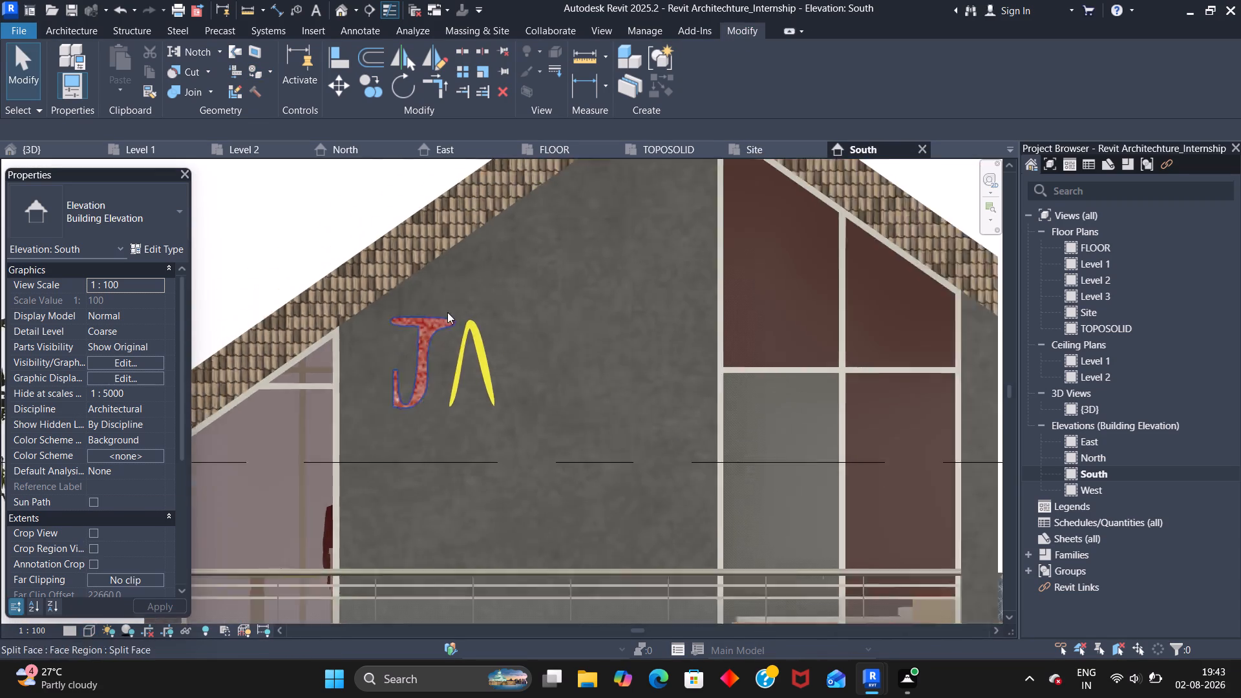
scroll(447, 312, "down", 9)
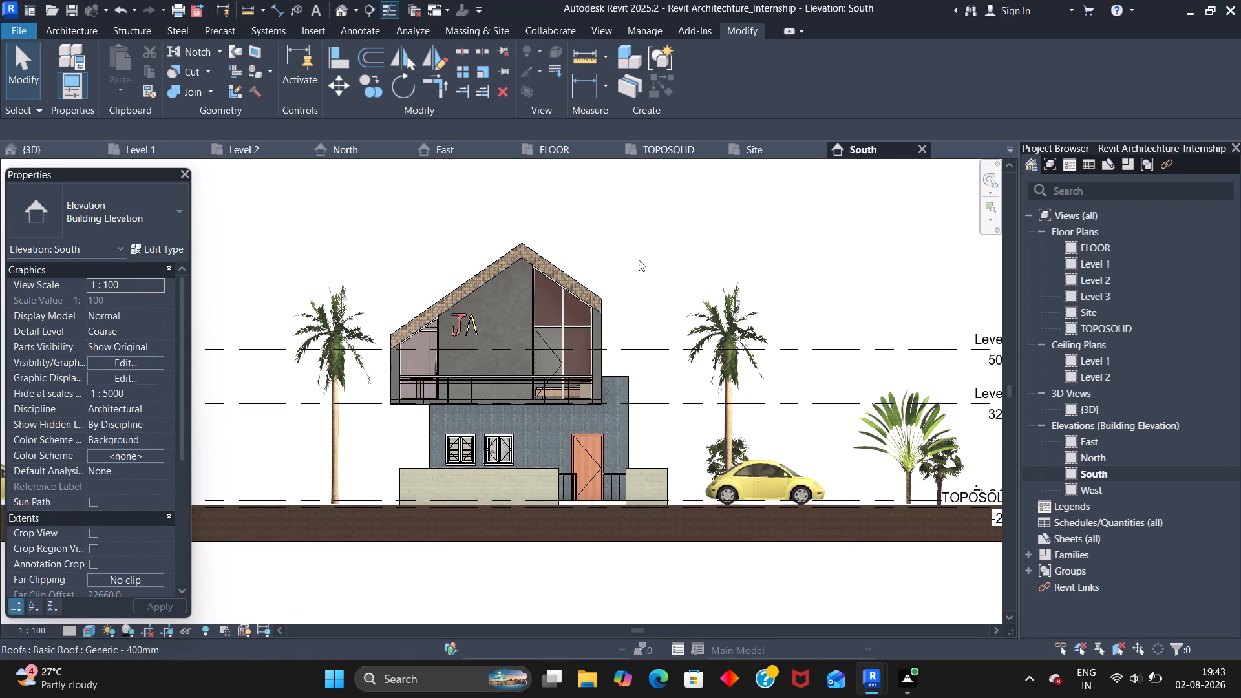
middle_click_drag(648, 249, 595, 235)
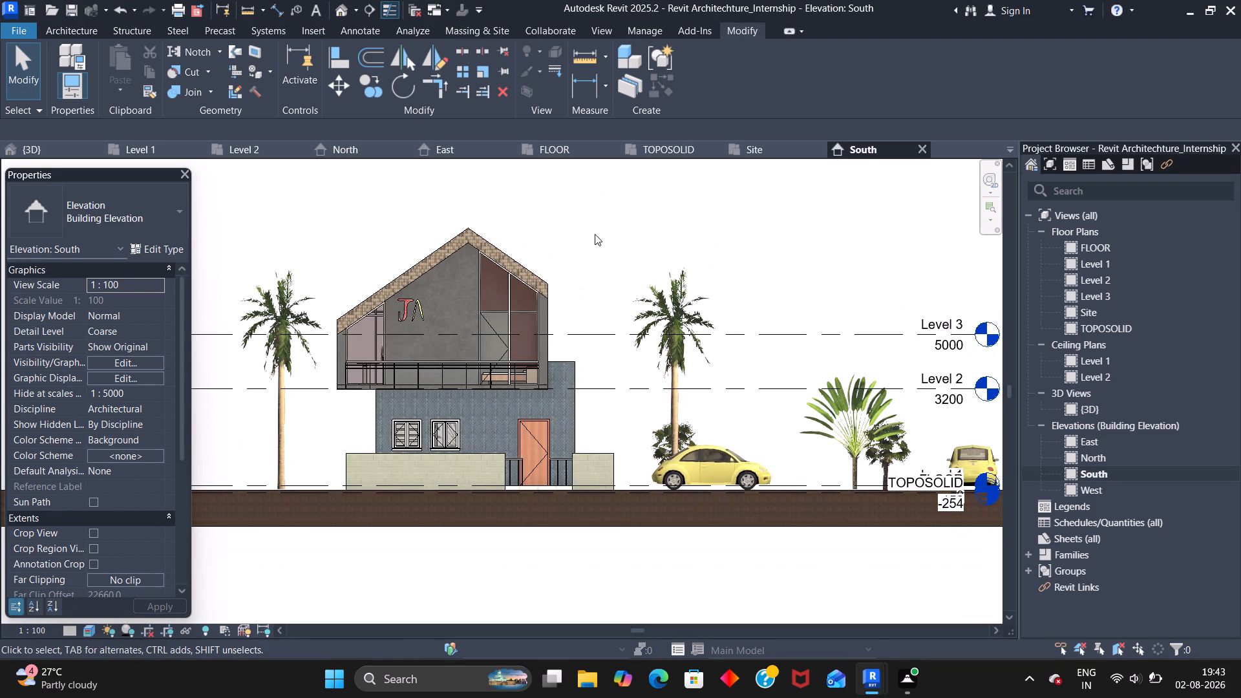
scroll(593, 235, "up", 1)
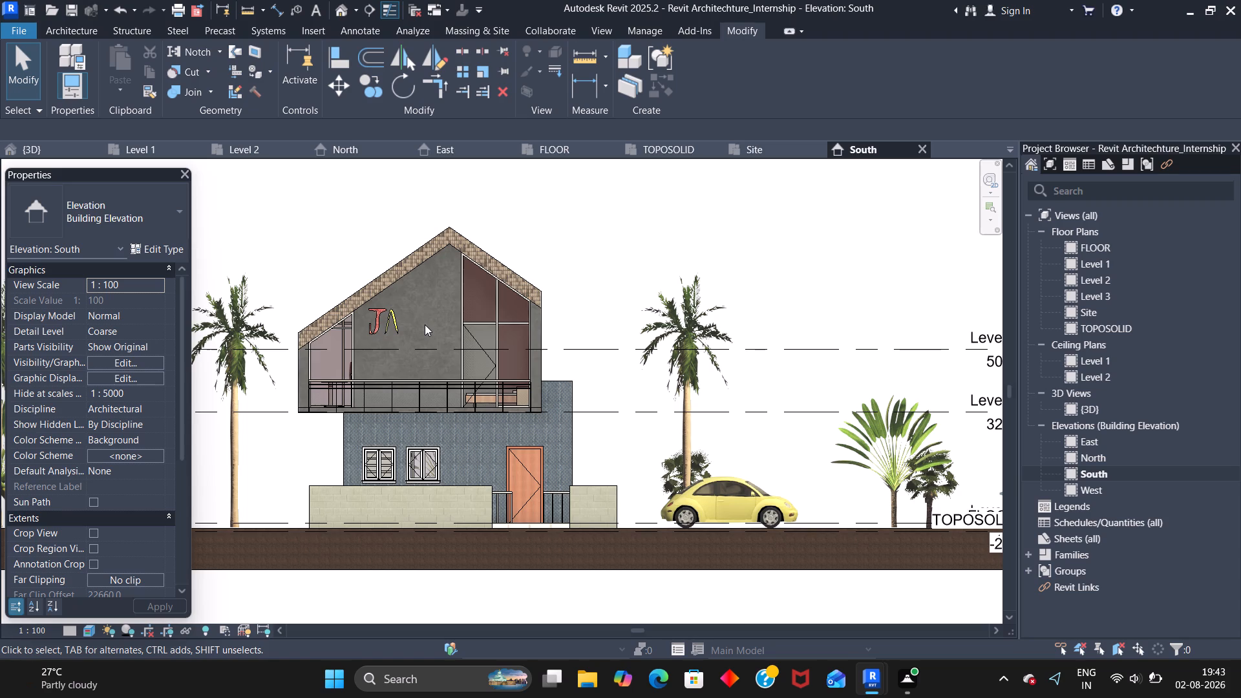
scroll(423, 324, "up", 12)
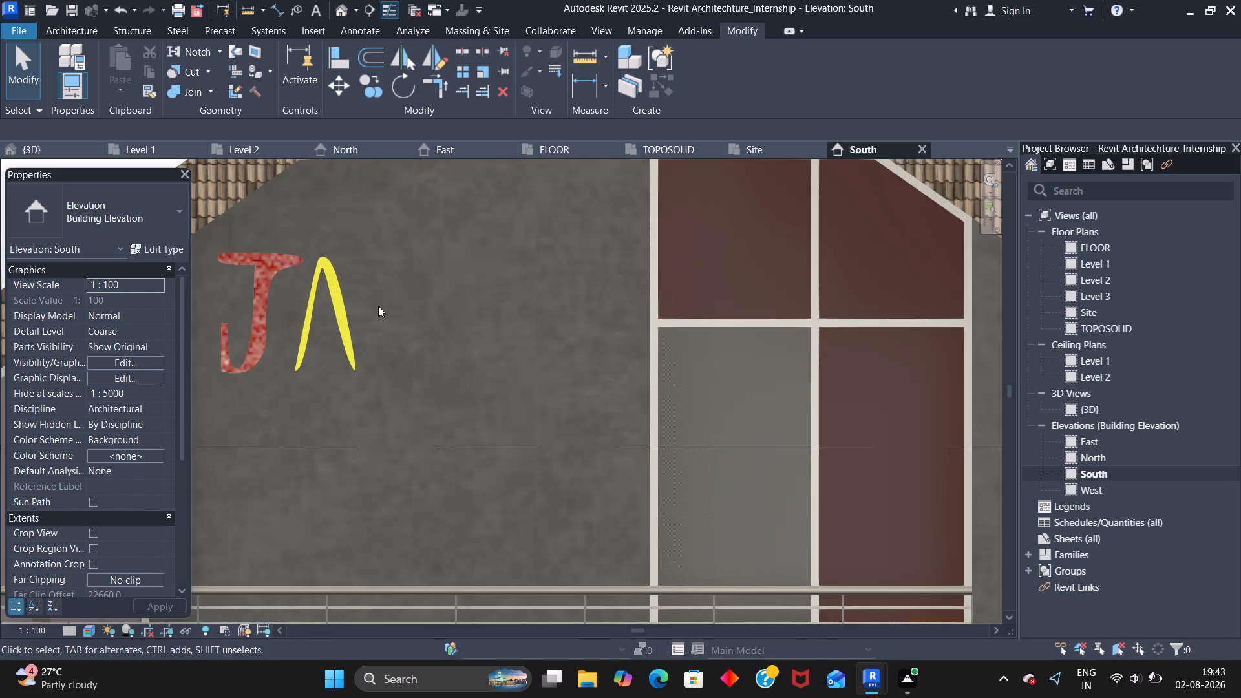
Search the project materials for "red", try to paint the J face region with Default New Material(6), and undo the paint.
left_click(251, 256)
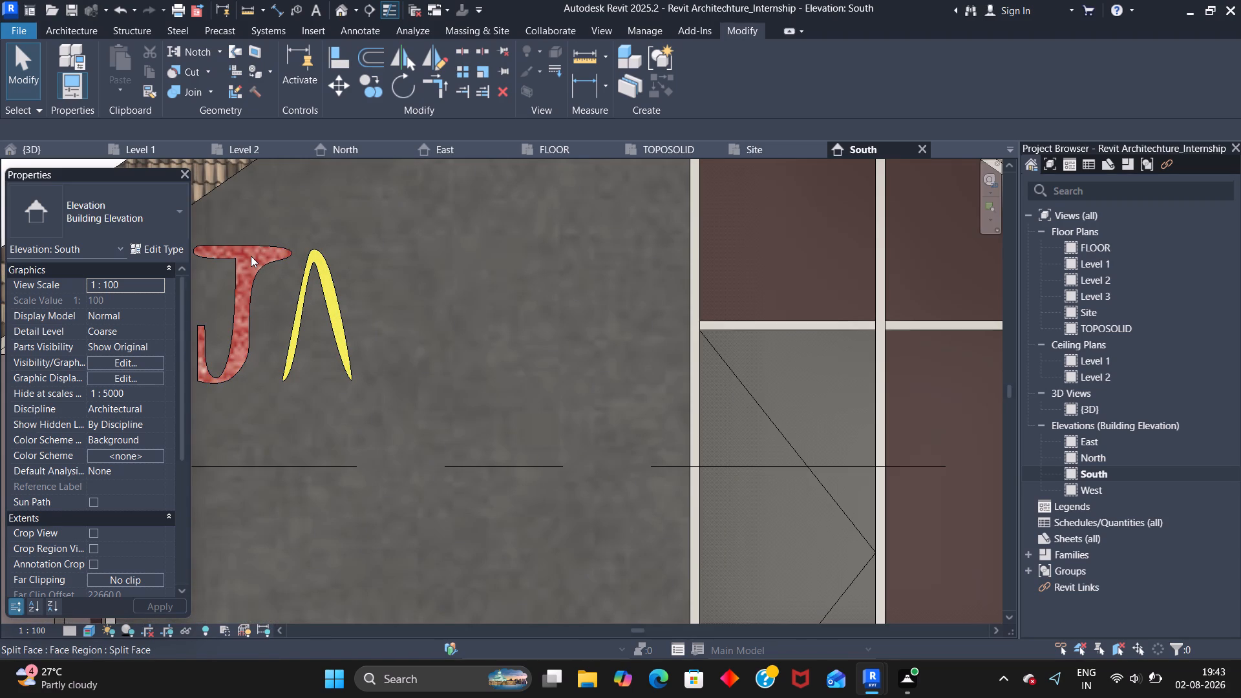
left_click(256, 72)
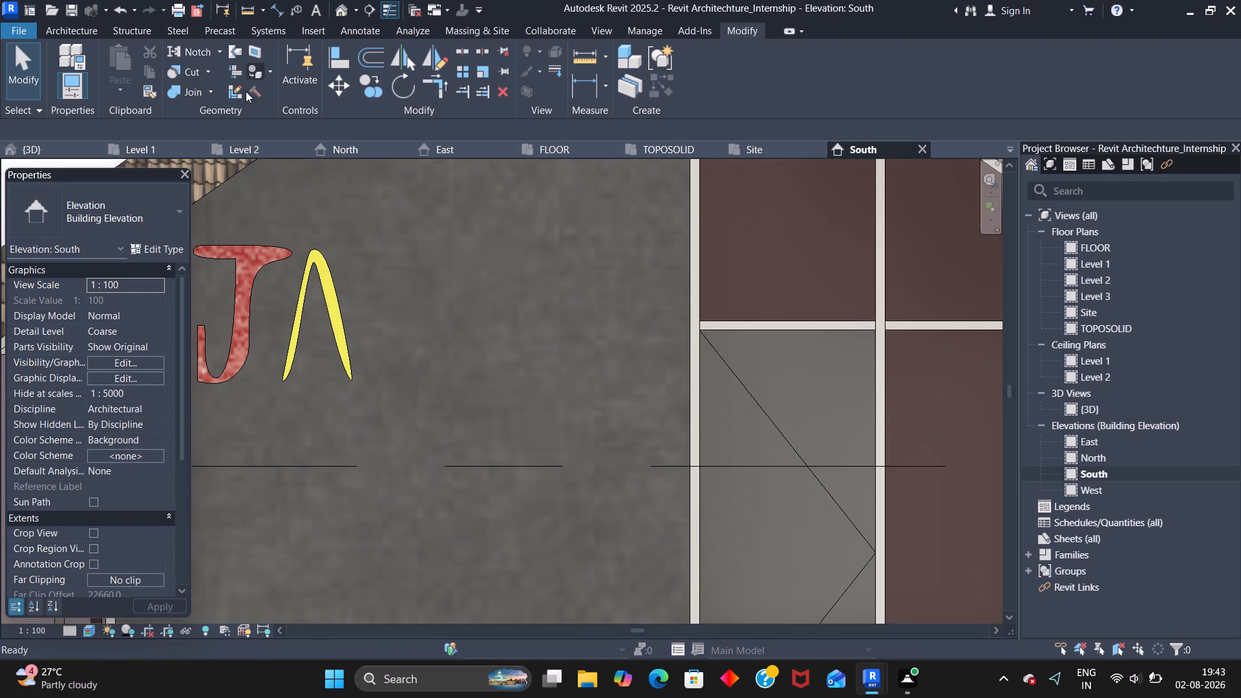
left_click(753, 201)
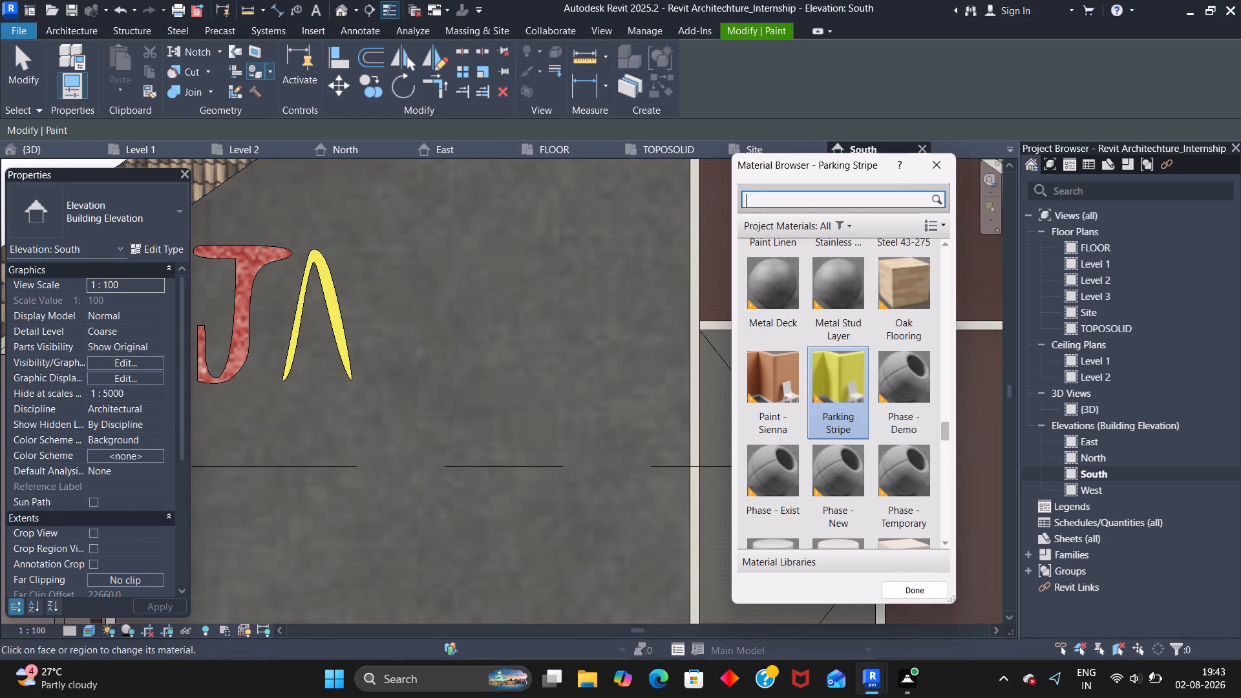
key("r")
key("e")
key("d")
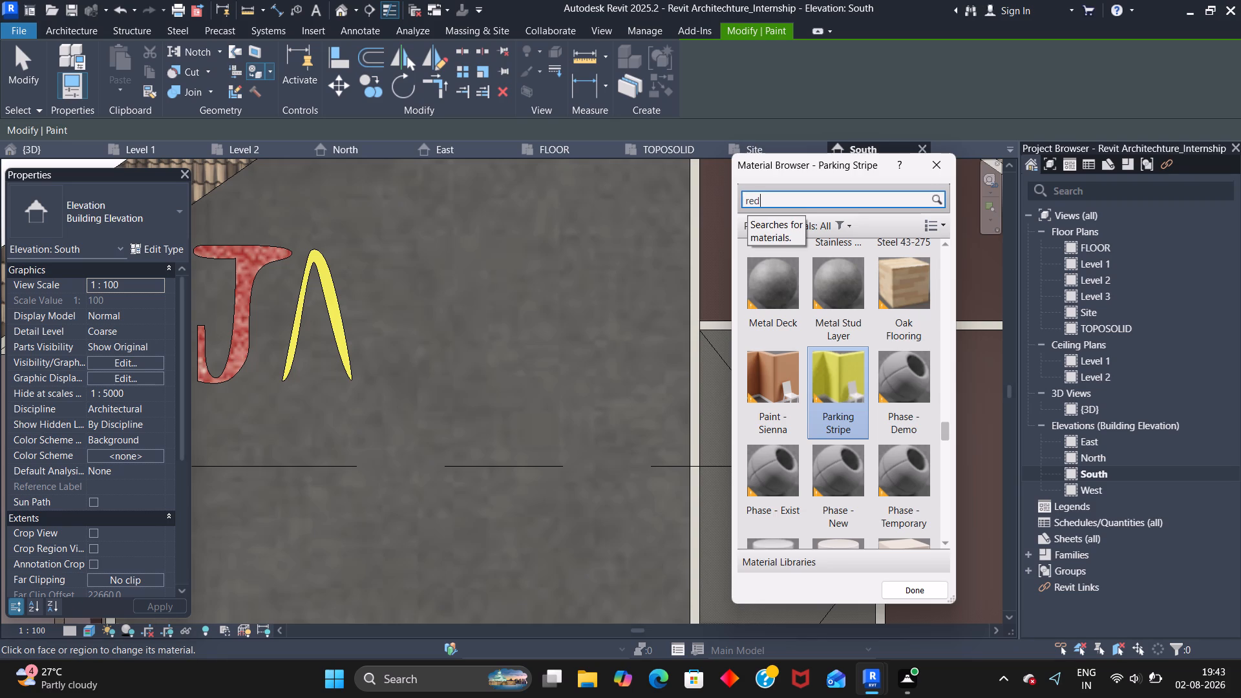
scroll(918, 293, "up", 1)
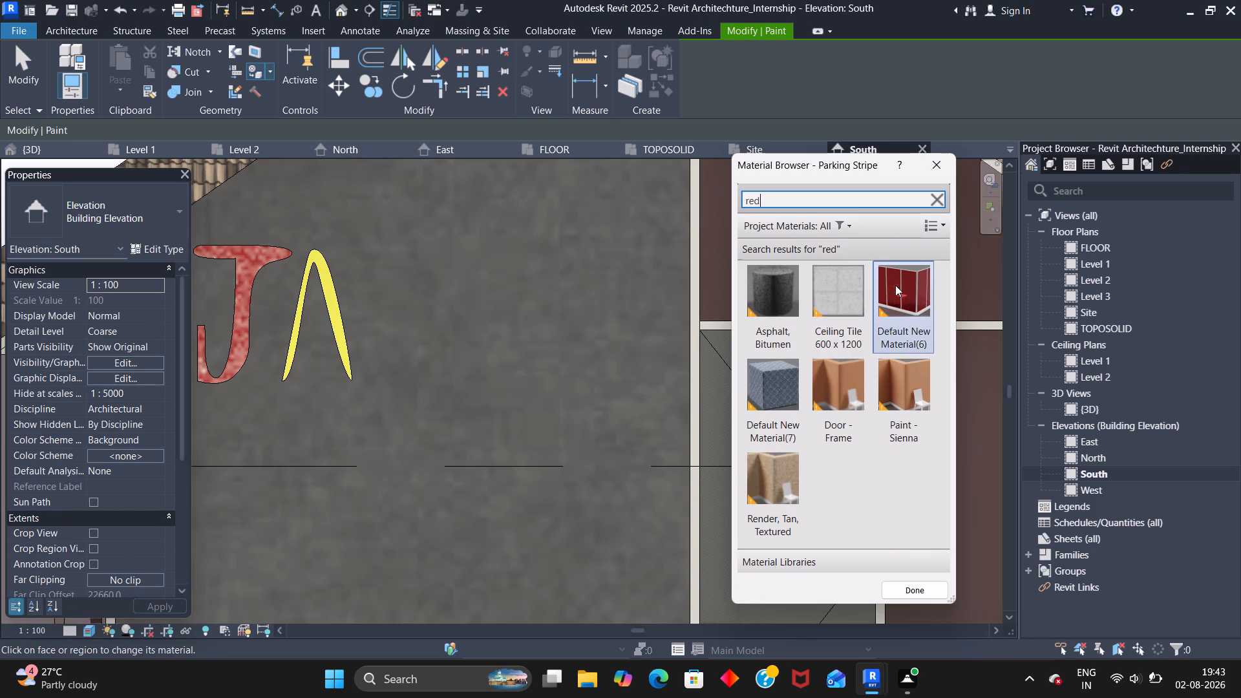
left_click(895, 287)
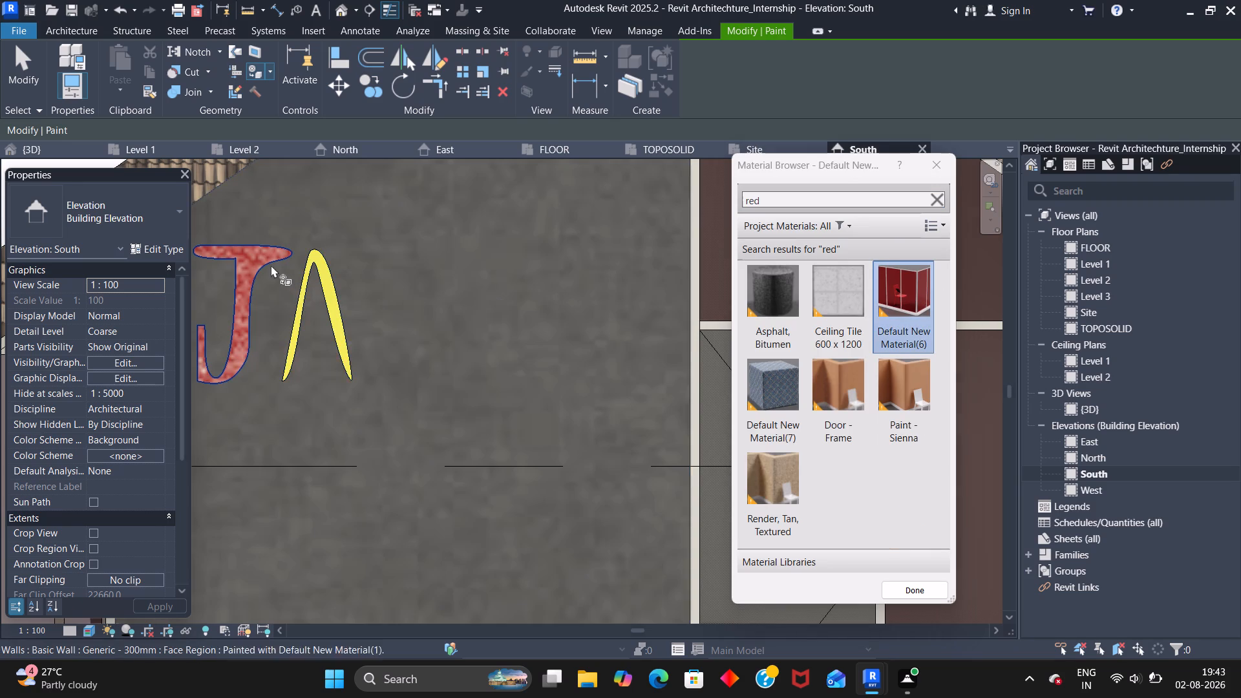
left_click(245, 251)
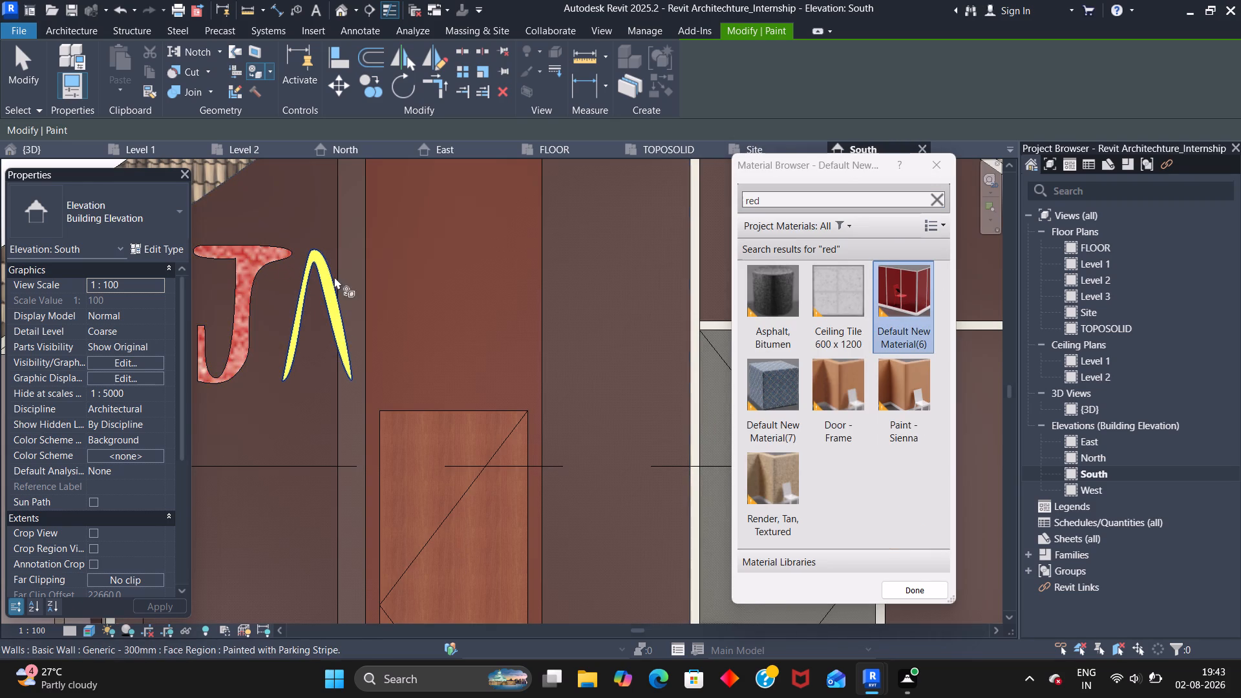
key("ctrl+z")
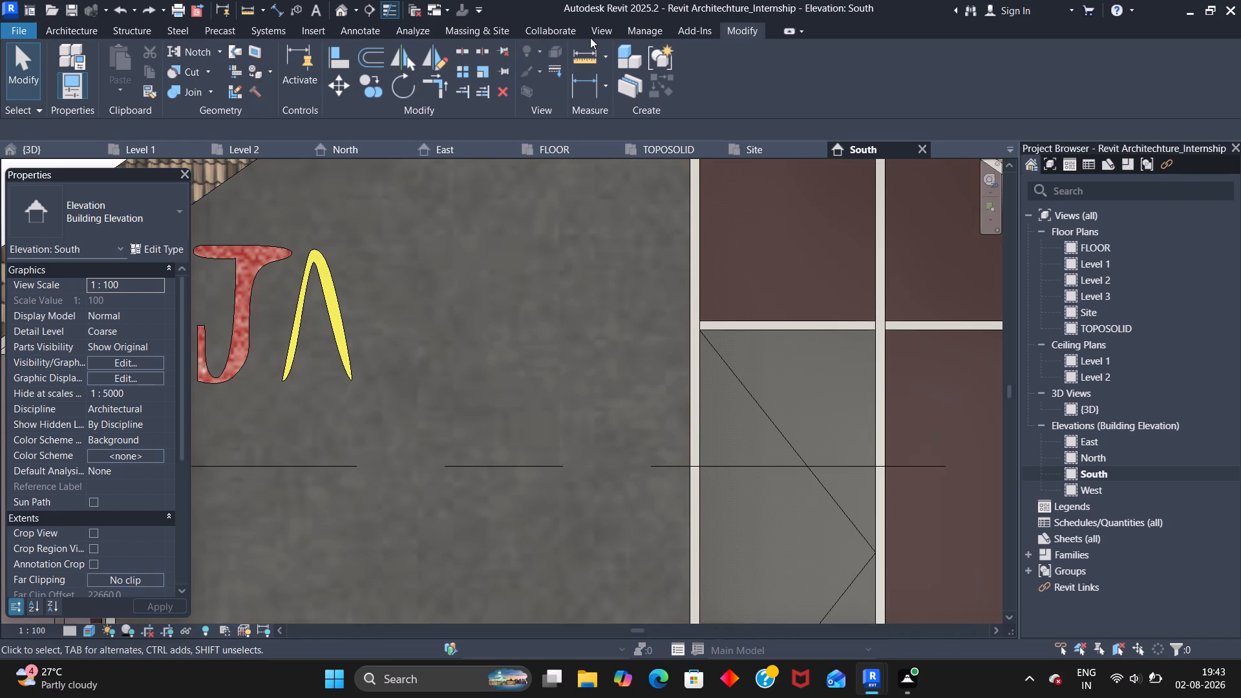
Open the project's Material Browser with its Asset Browser, and expand the Appearance Library.
left_click(632, 34)
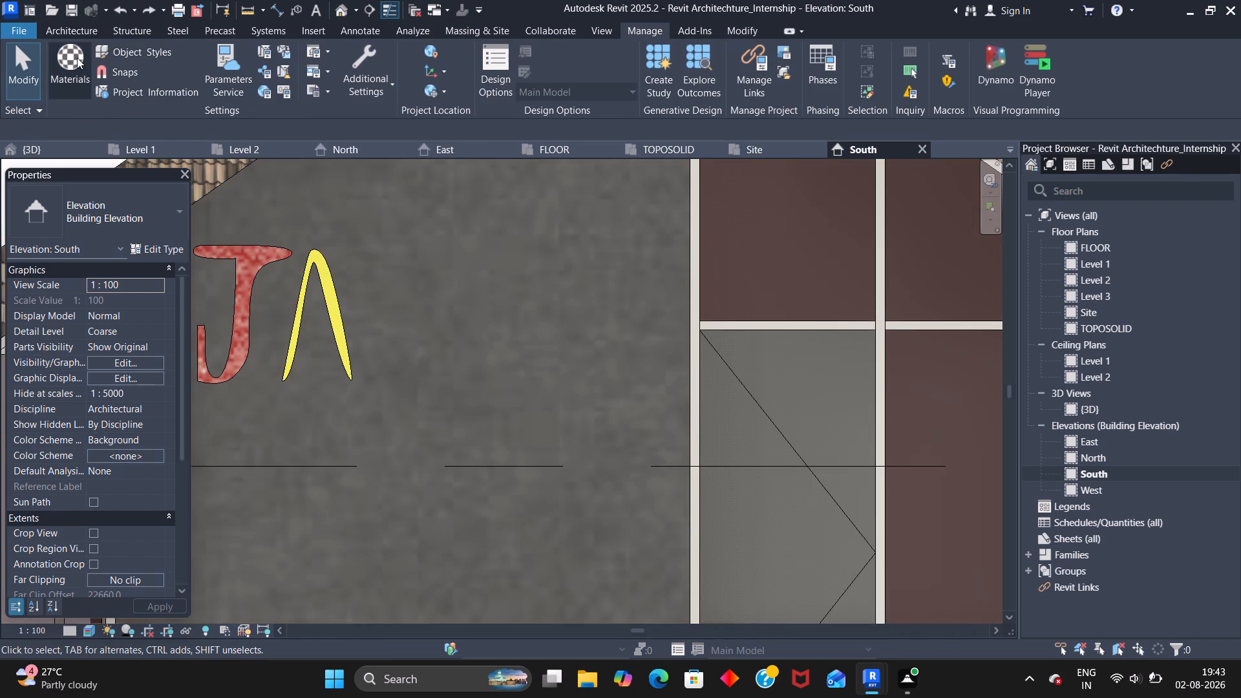
left_click(53, 57)
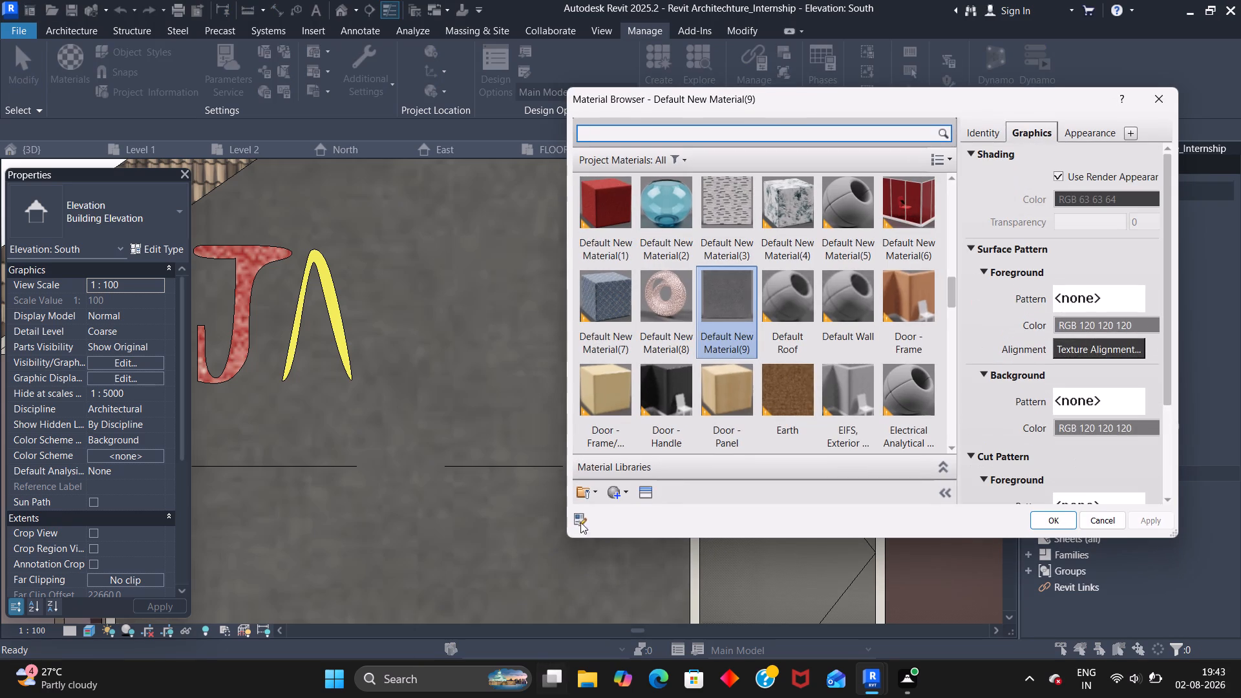
left_click(613, 497)
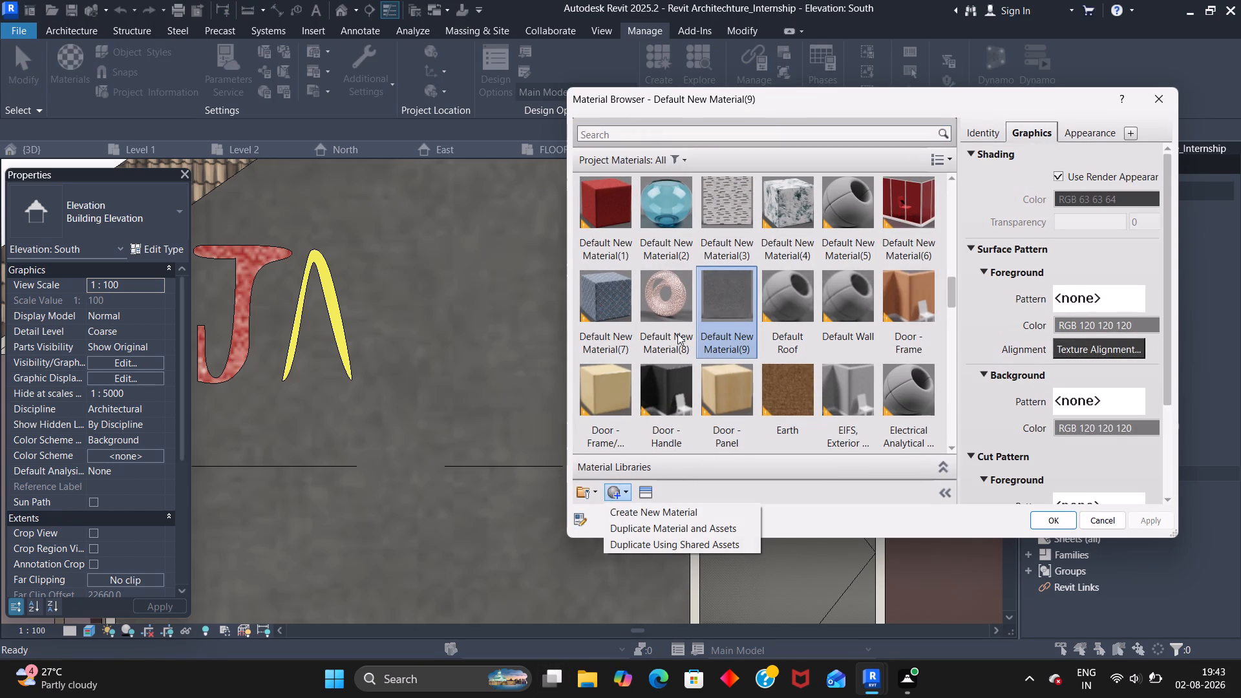
left_click(725, 305)
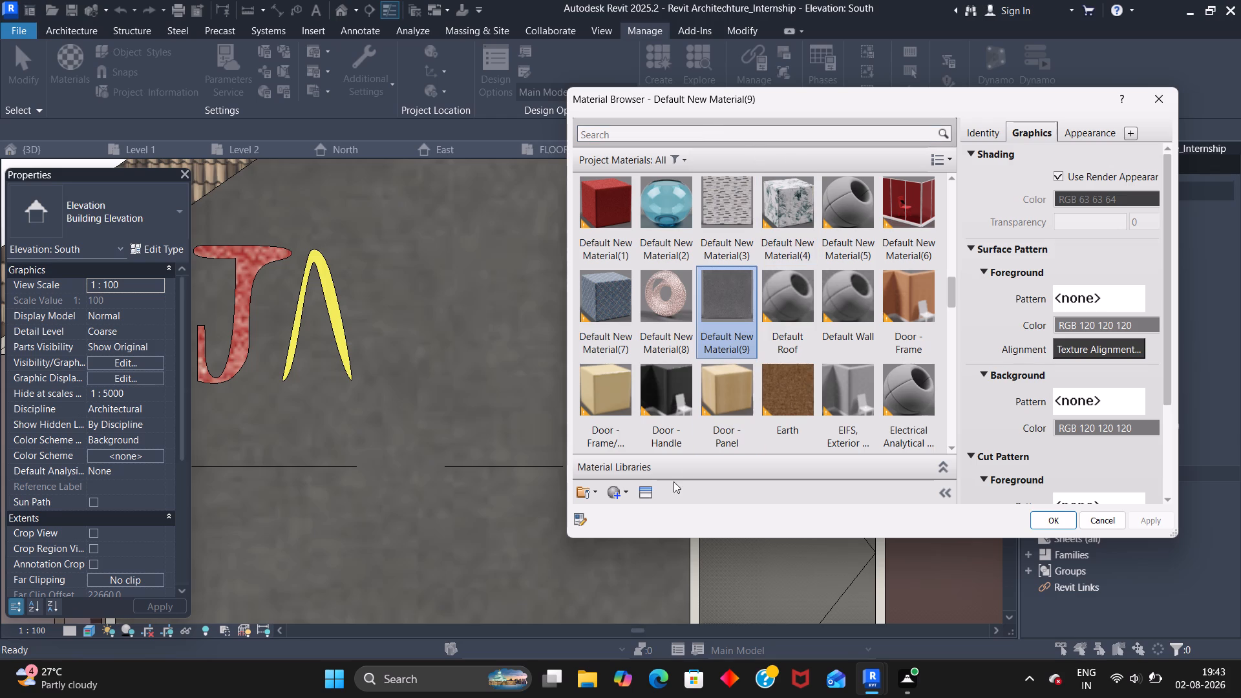
left_click(644, 496)
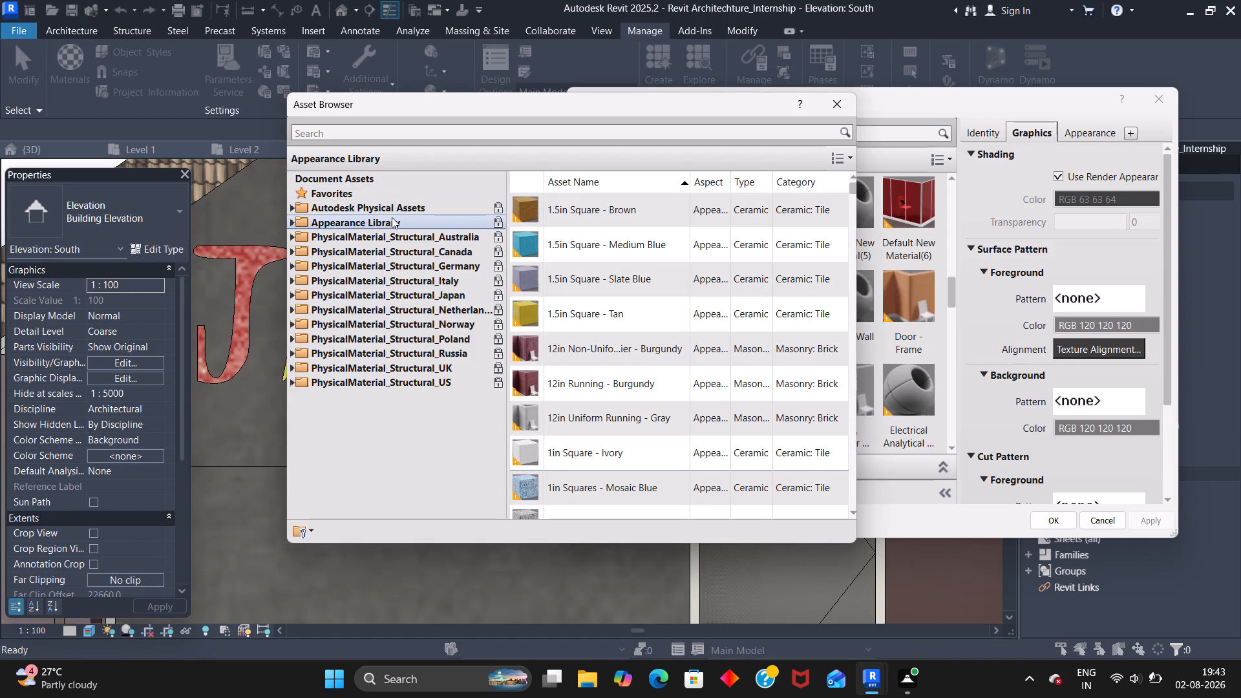
double_click(392, 217)
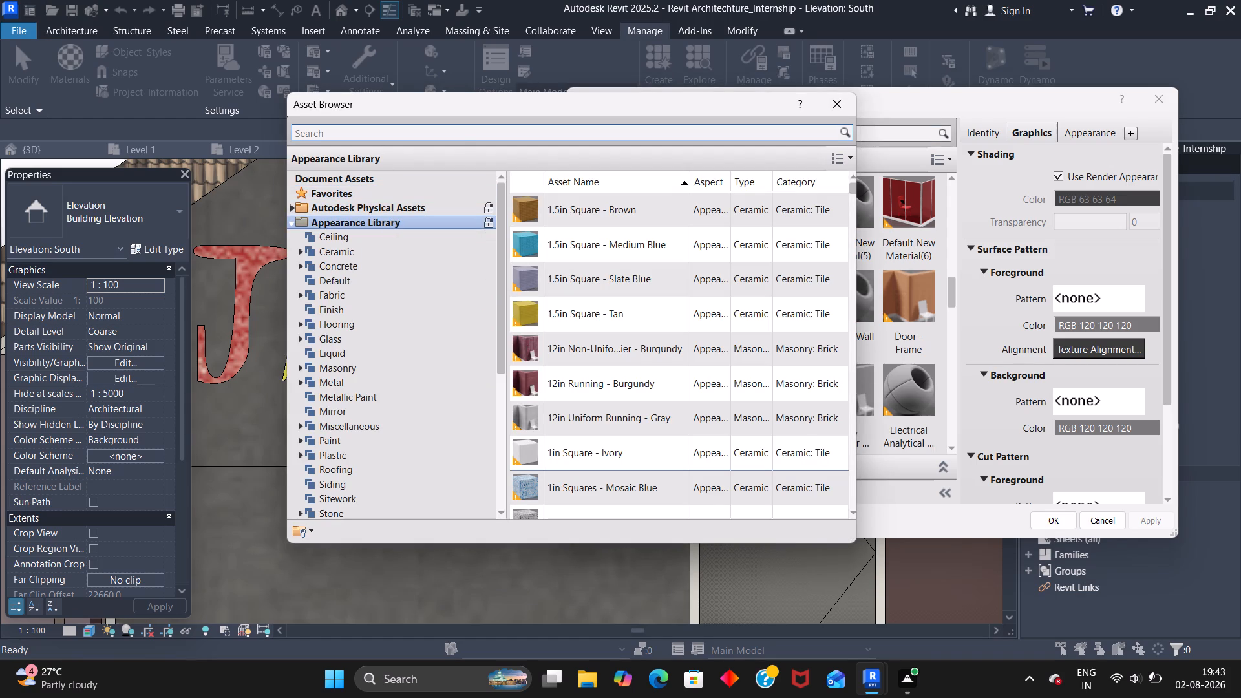
Search the appearance assets for "red paint", and clear the search.
left_click(366, 133)
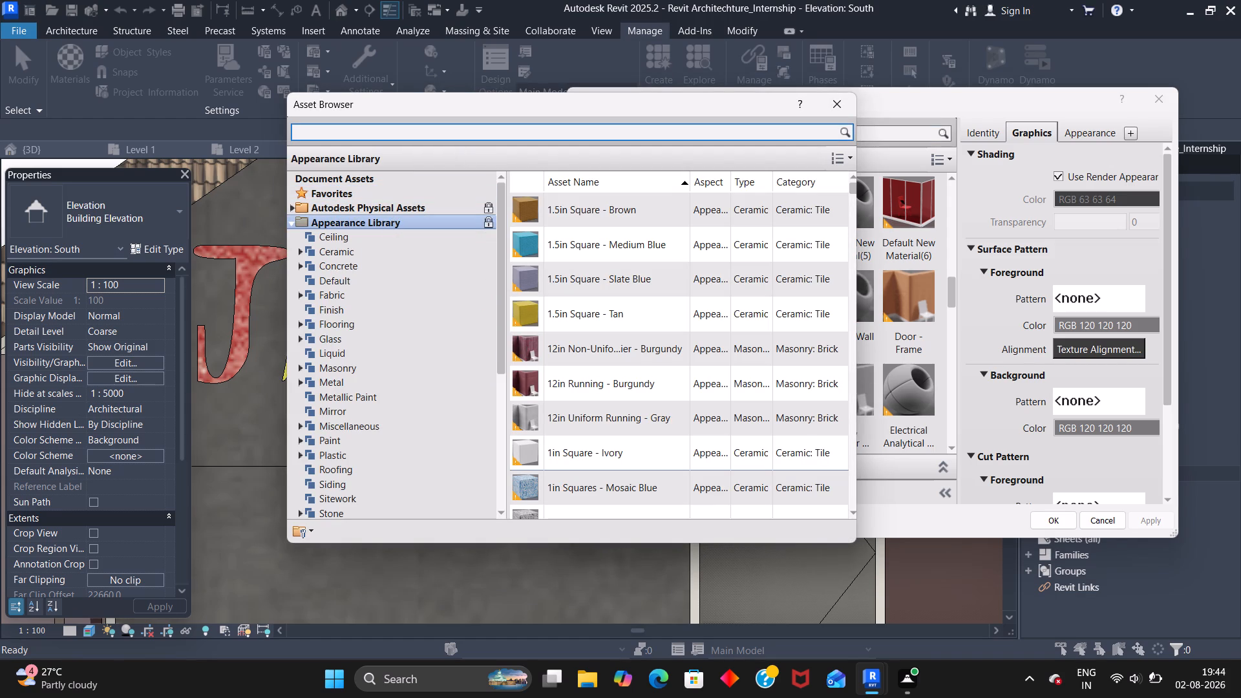
type("red")
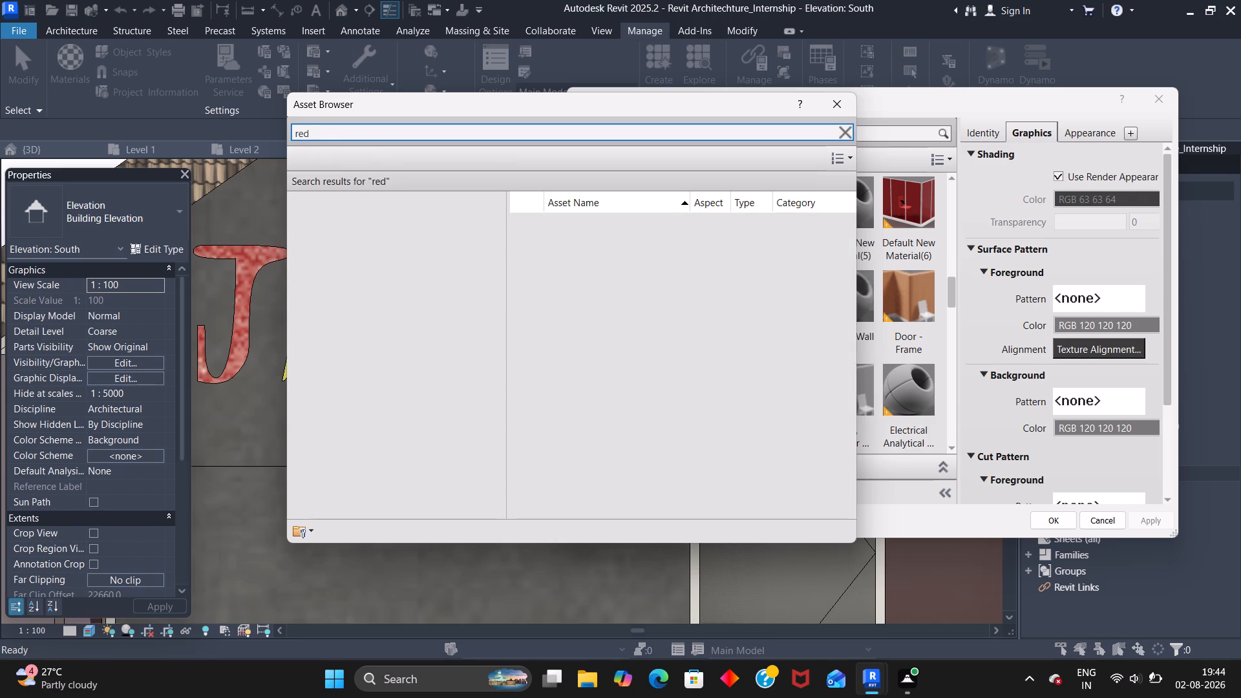
key("space")
key("p")
key("a")
type("in")
key("r")
key("BackSpace")
key("t")
key("BackSpace")
key("BackSpace")
key("BackSpace")
key("BackSpace")
key("BackSpace")
key("BackSpace")
key("BackSpace")
key("BackSpace")
key("BackSpace")
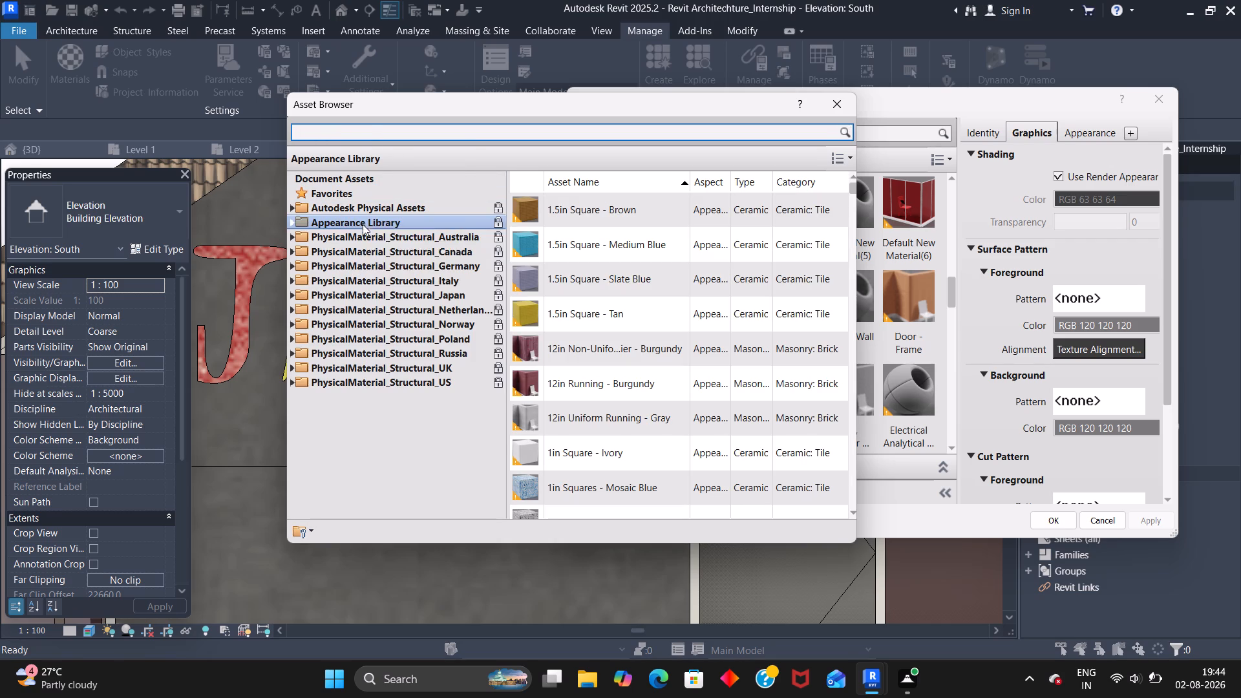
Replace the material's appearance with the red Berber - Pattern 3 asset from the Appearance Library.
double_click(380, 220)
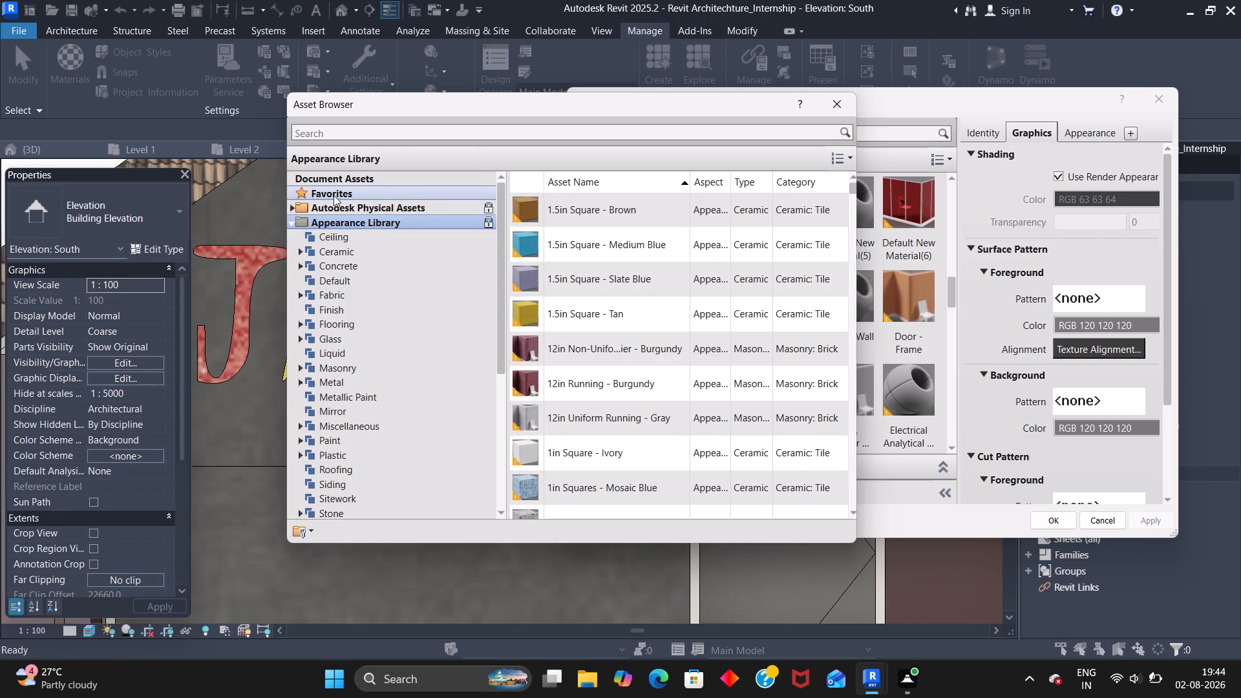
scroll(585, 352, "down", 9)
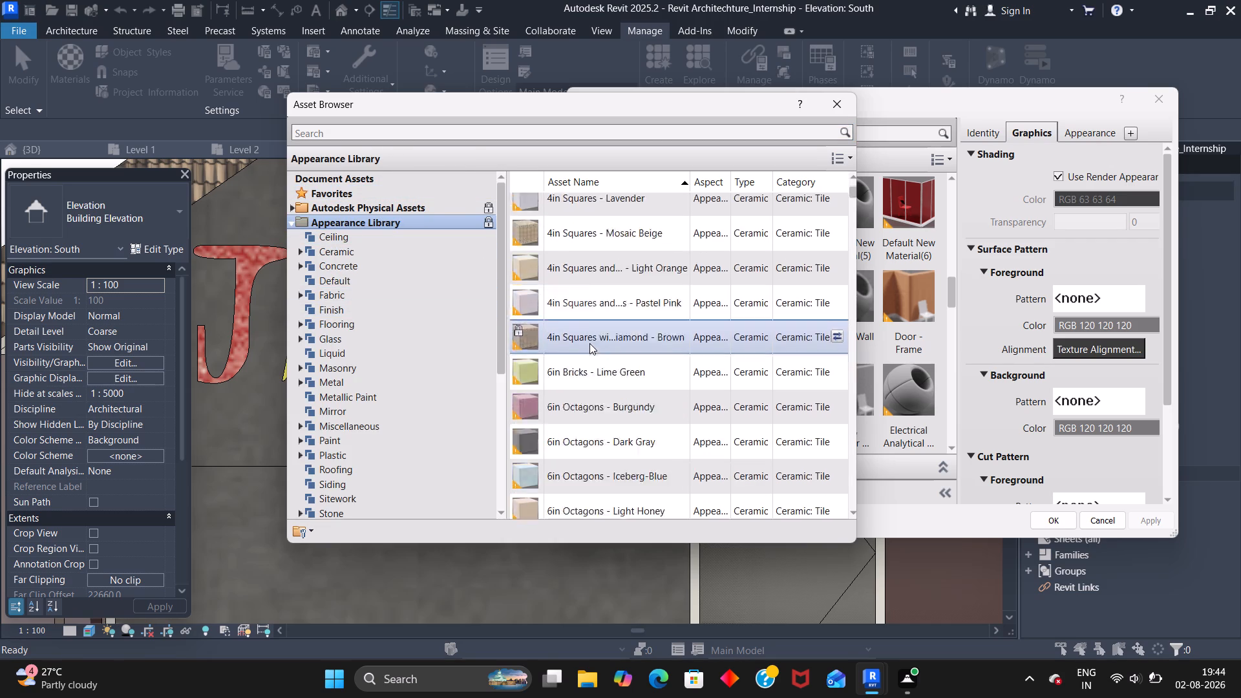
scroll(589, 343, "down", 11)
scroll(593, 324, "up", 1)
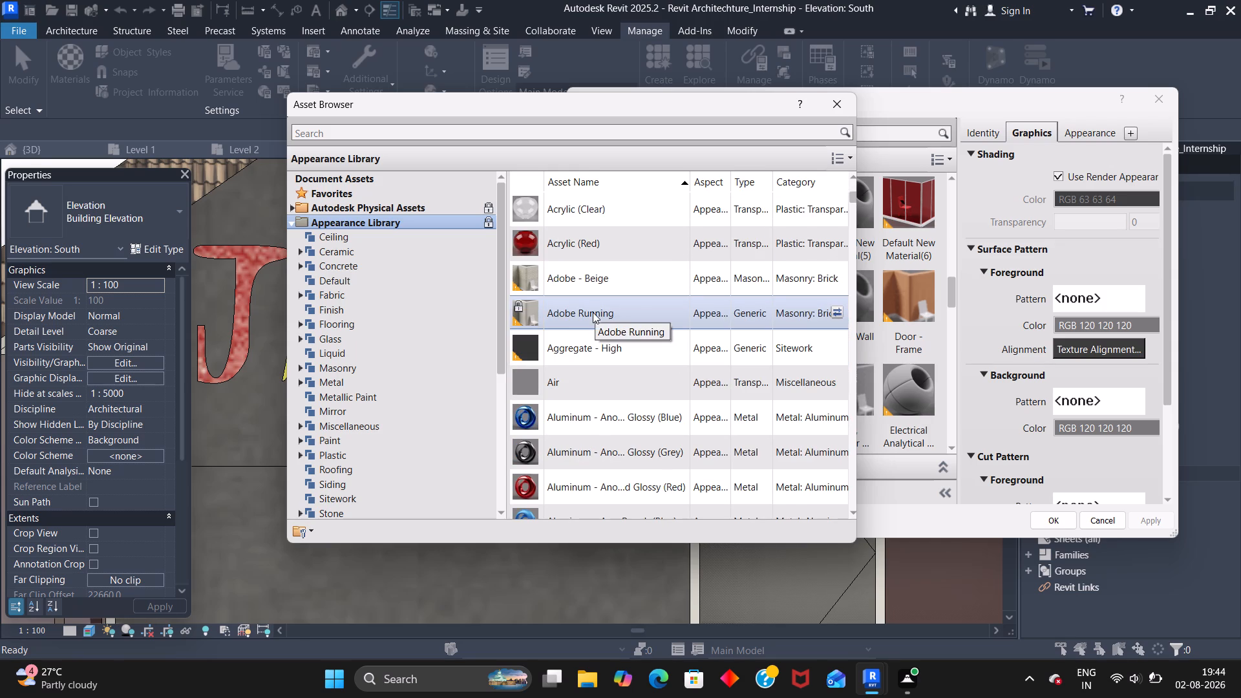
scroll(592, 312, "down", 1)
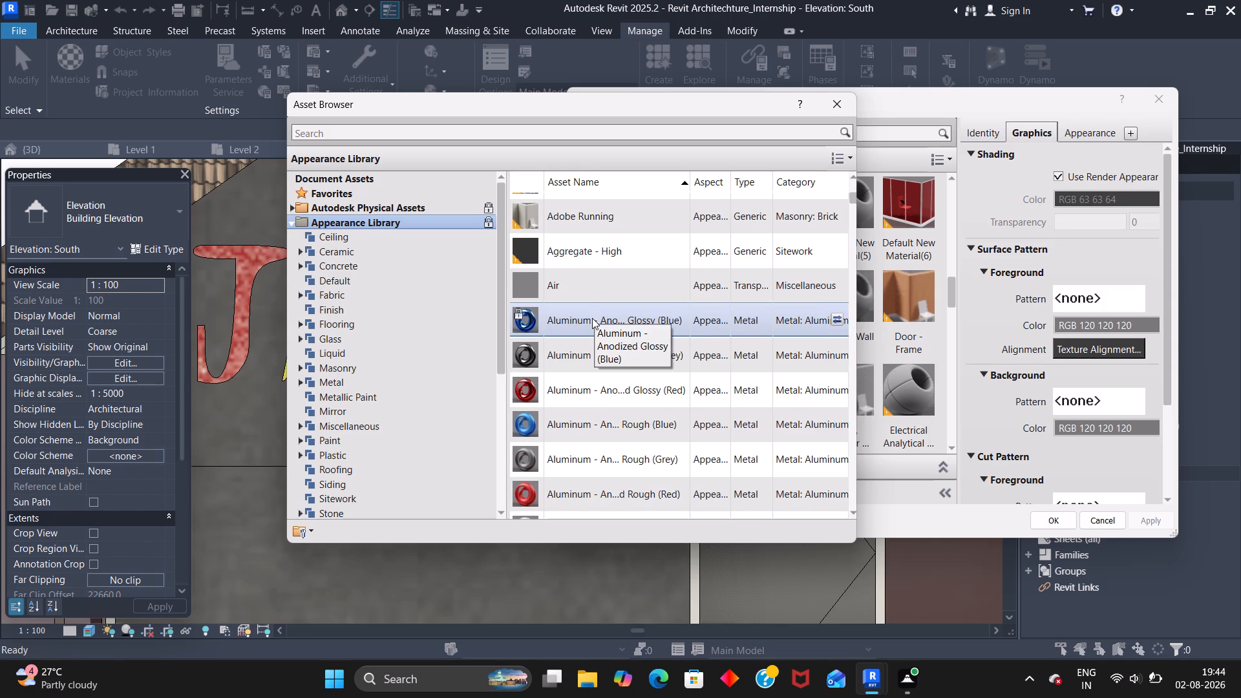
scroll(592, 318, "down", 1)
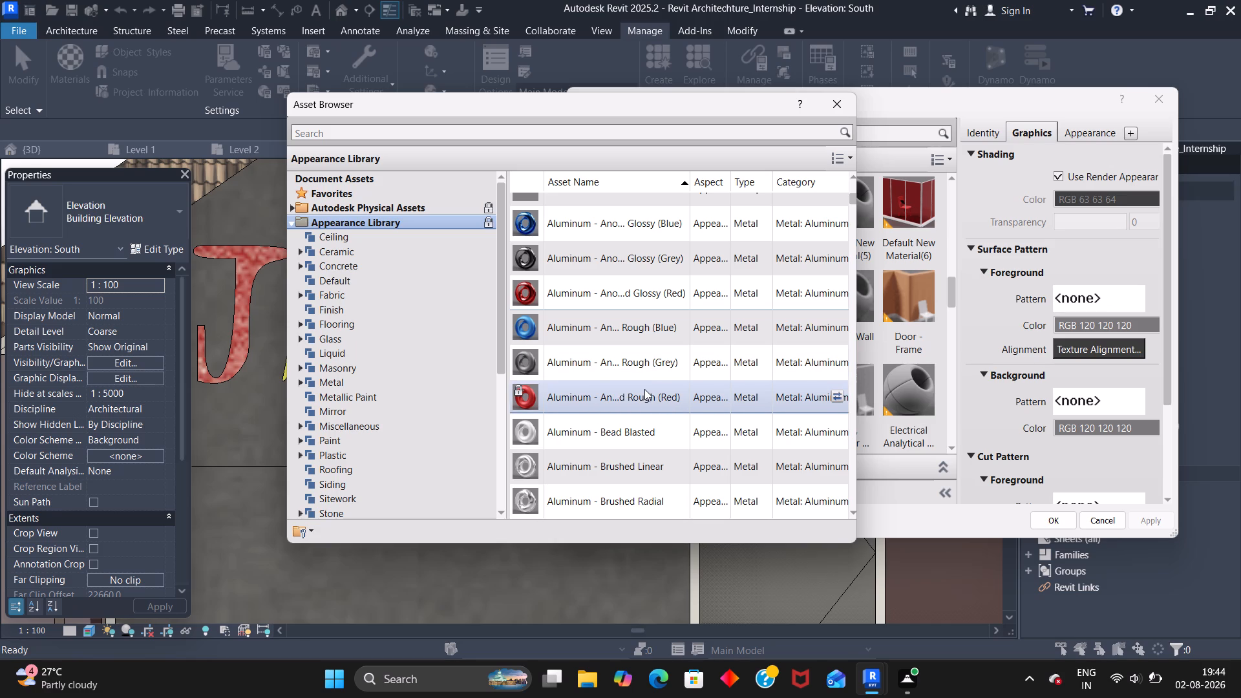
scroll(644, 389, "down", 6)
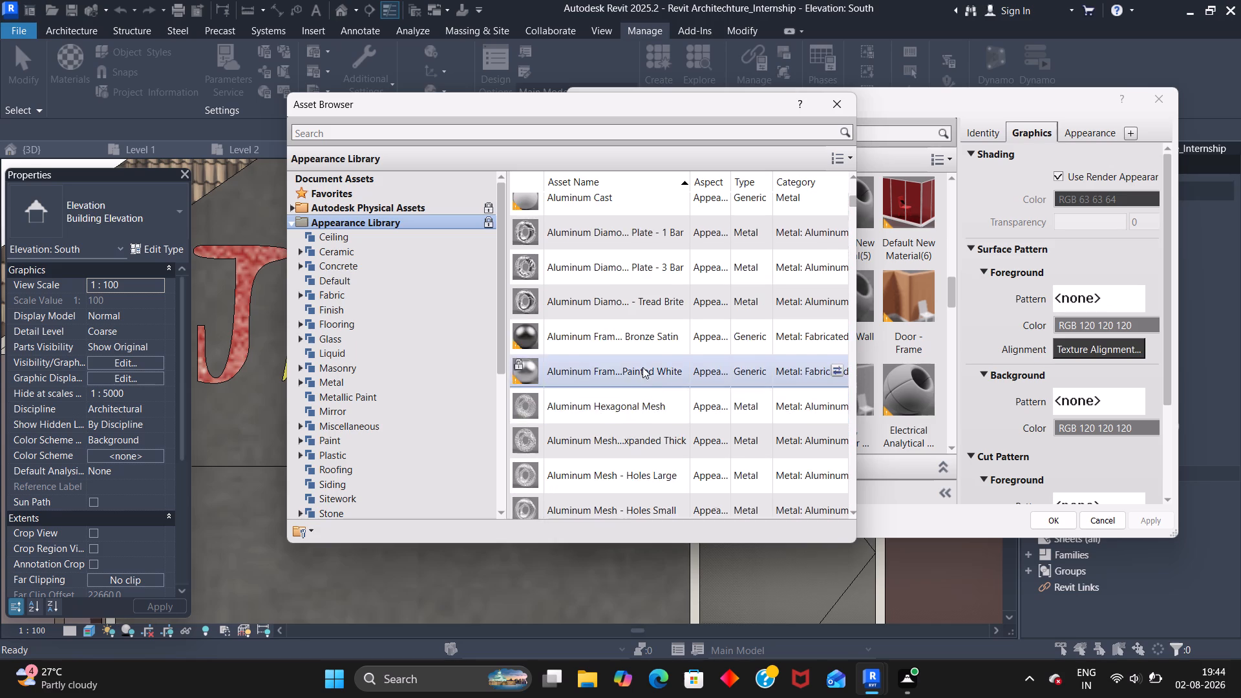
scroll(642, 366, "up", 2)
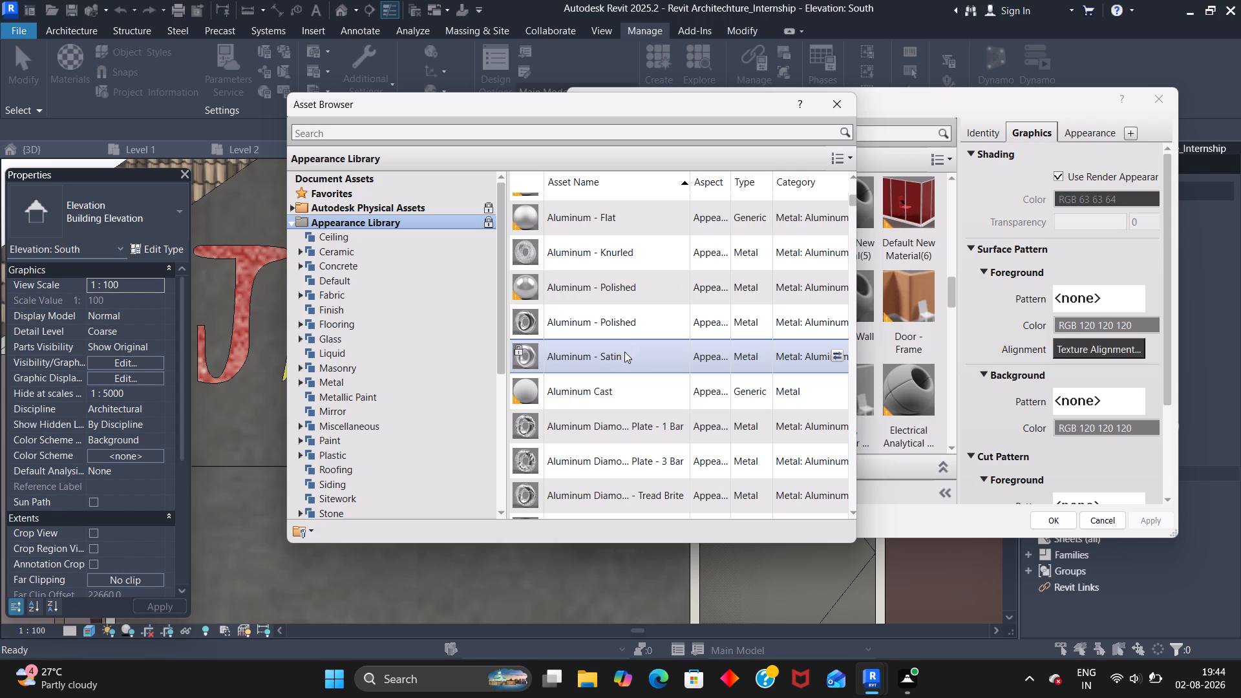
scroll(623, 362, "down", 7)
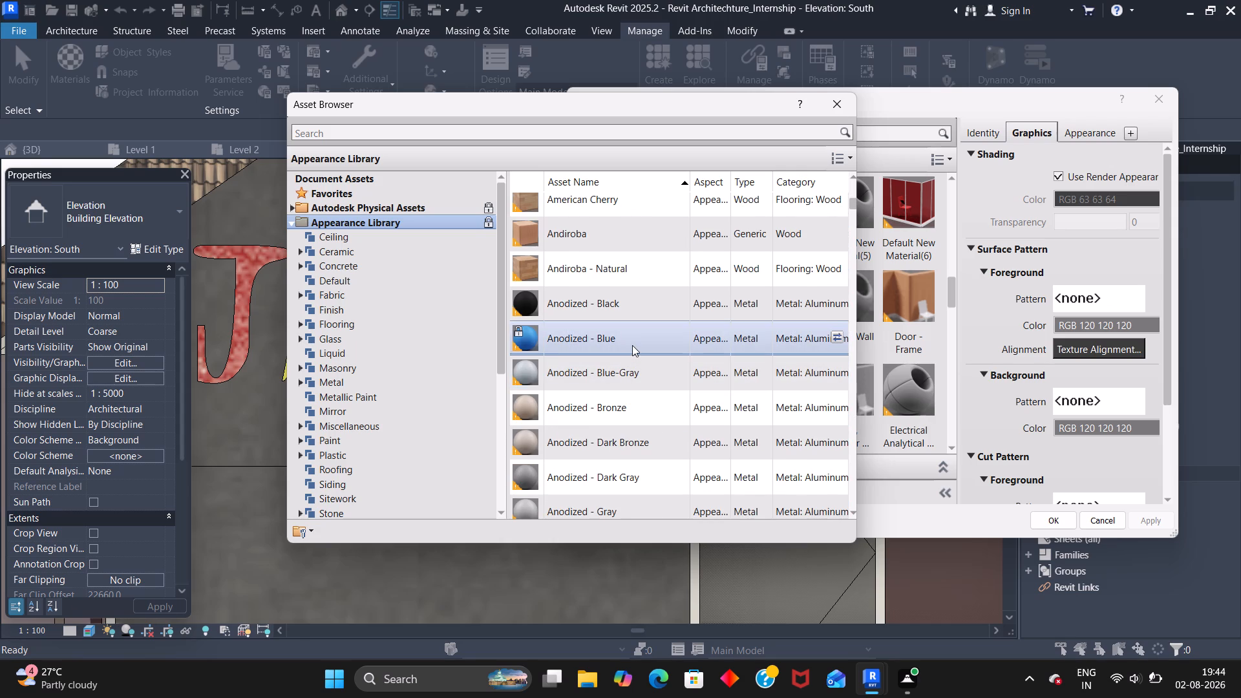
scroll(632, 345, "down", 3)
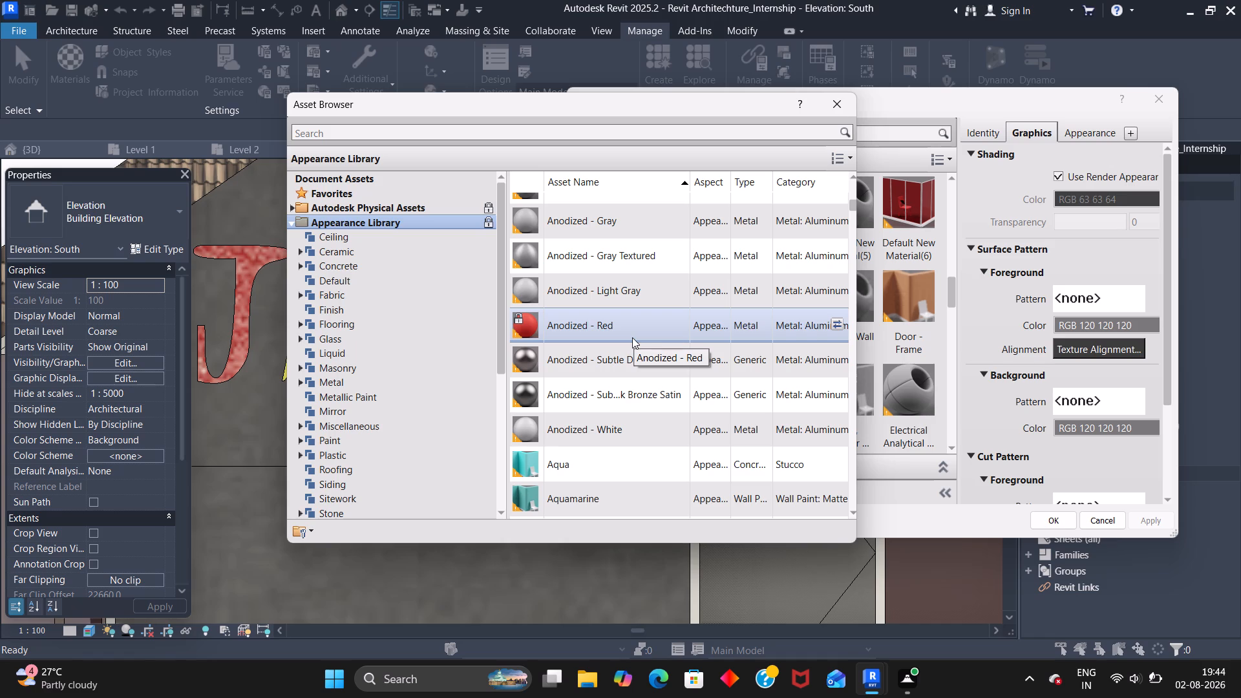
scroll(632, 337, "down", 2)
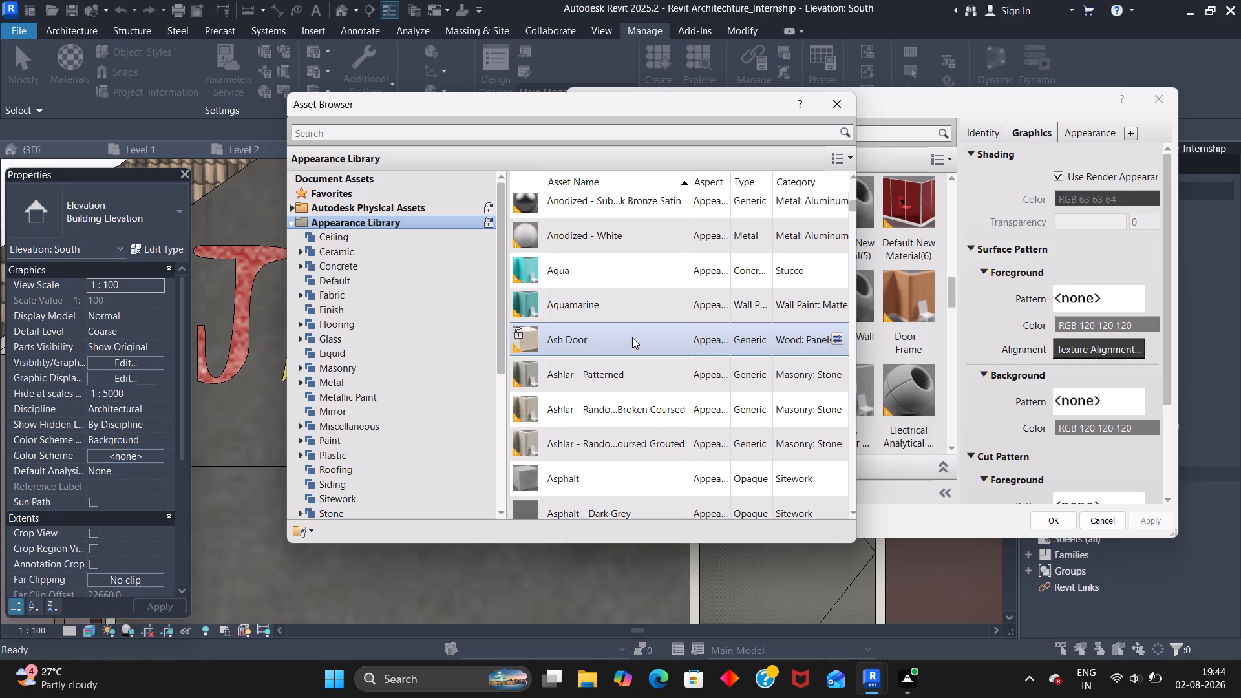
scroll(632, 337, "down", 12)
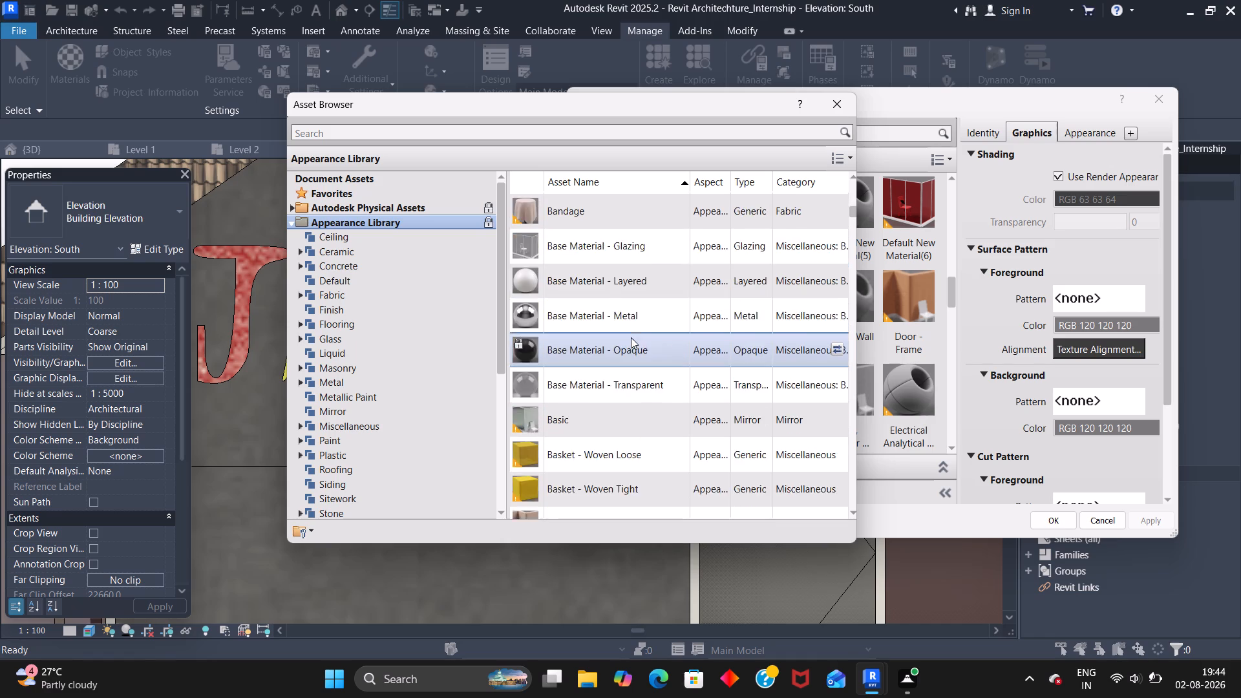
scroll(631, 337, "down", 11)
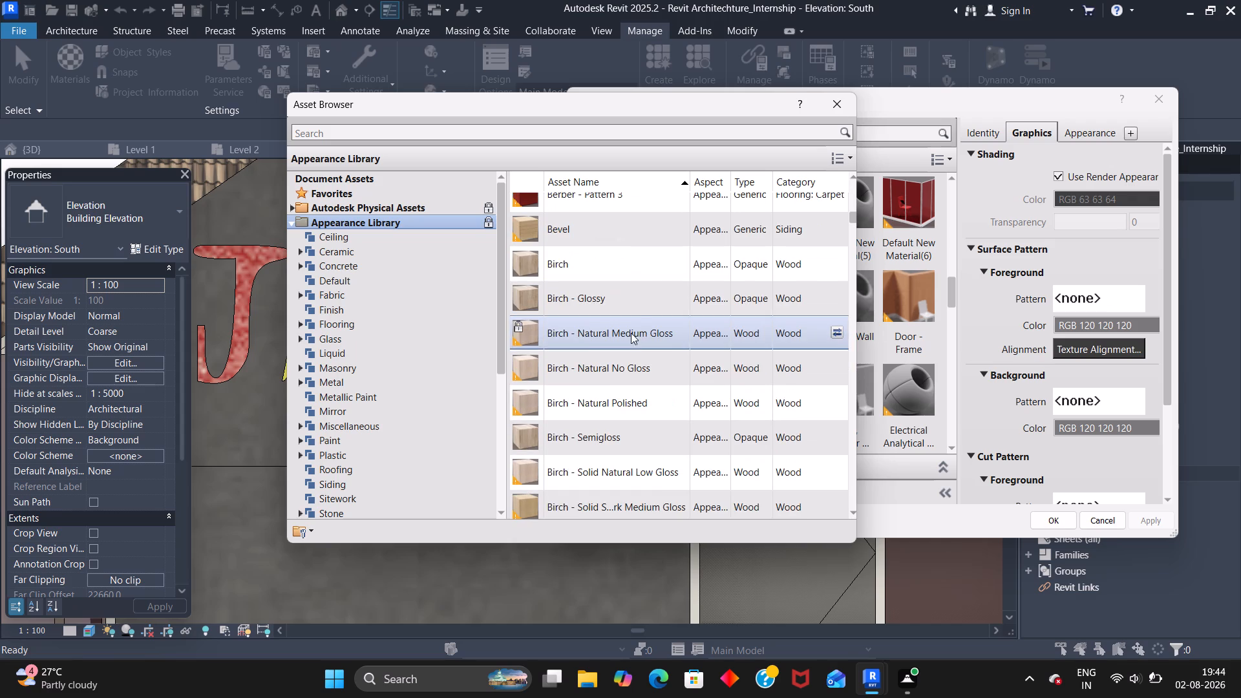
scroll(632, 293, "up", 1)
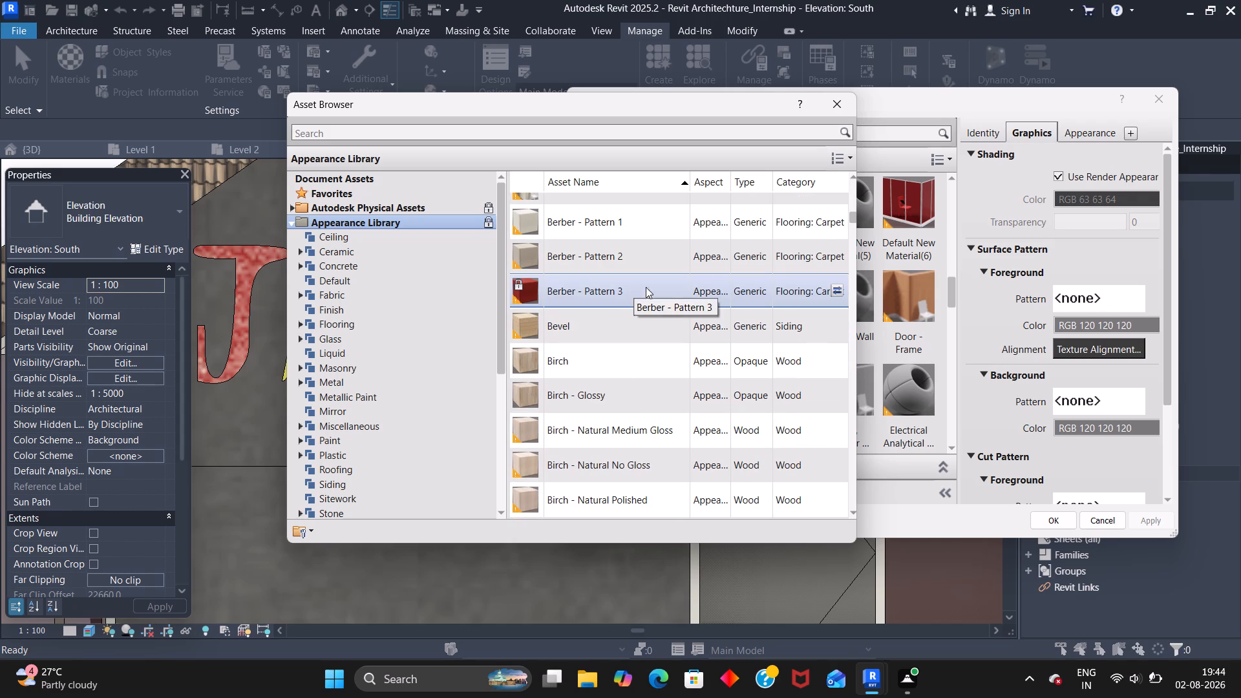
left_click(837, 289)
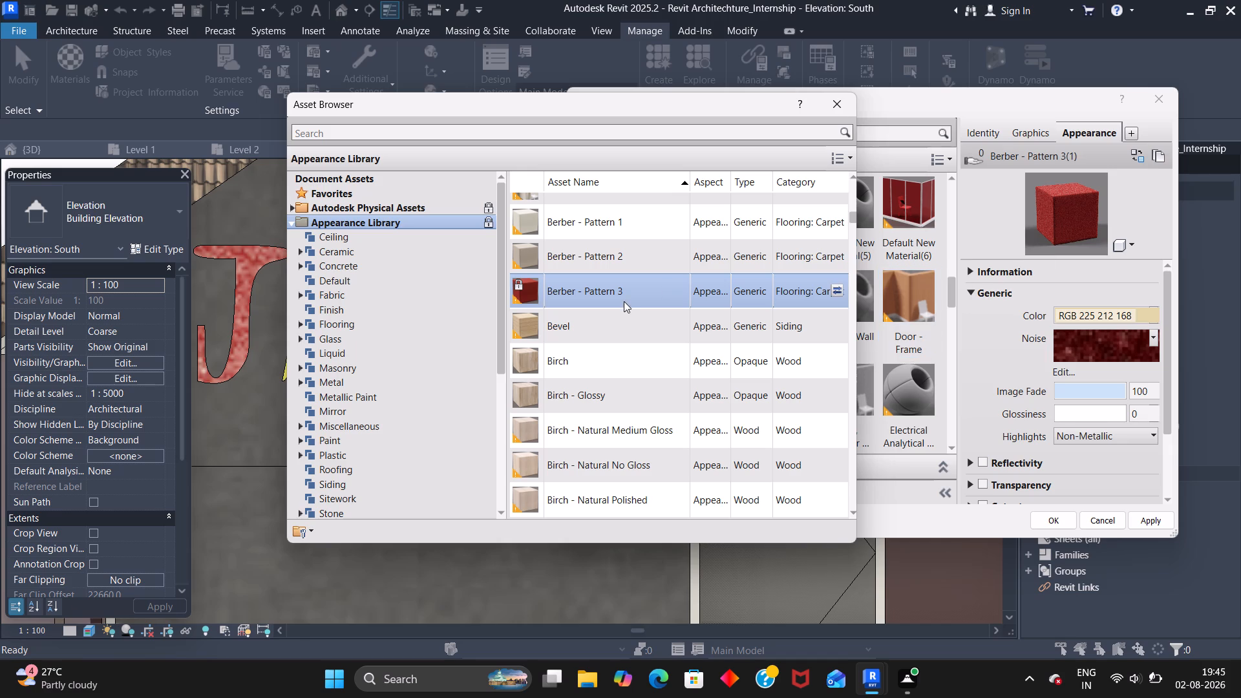
Replace the material's appearance with the Brass - Satin asset, apply it, and finish material editing without saving the project.
scroll(634, 309, "down", 13)
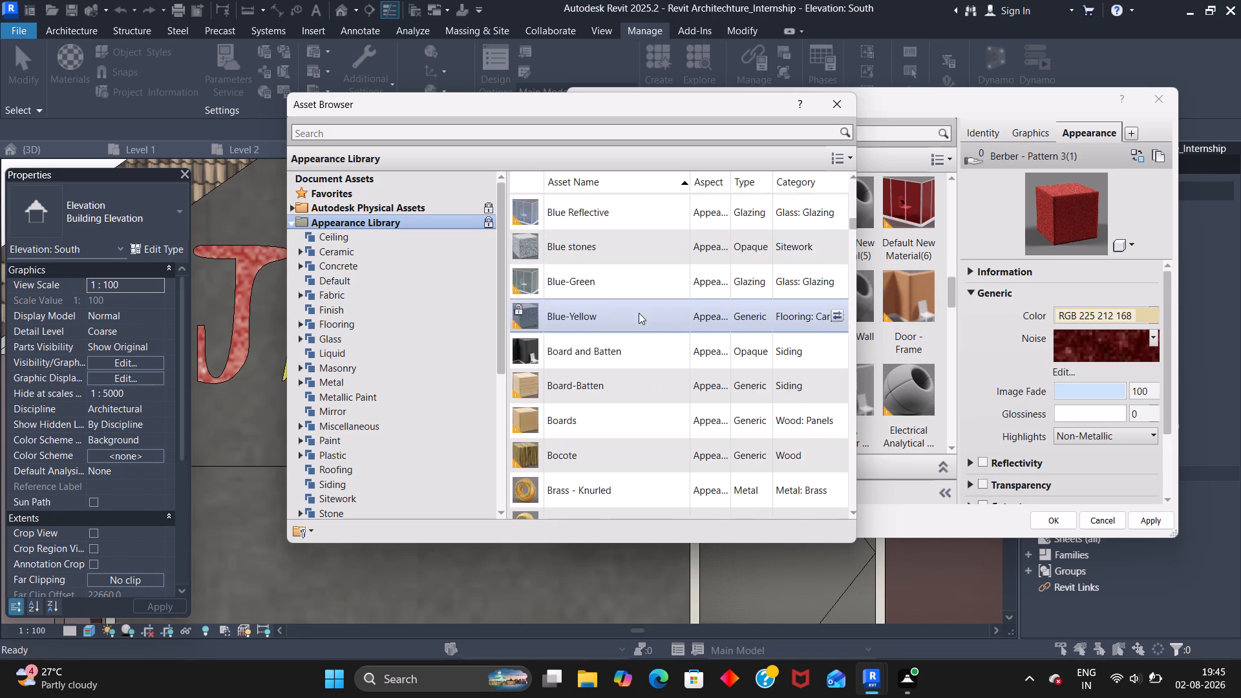
scroll(639, 313, "down", 6)
scroll(641, 308, "up", 2)
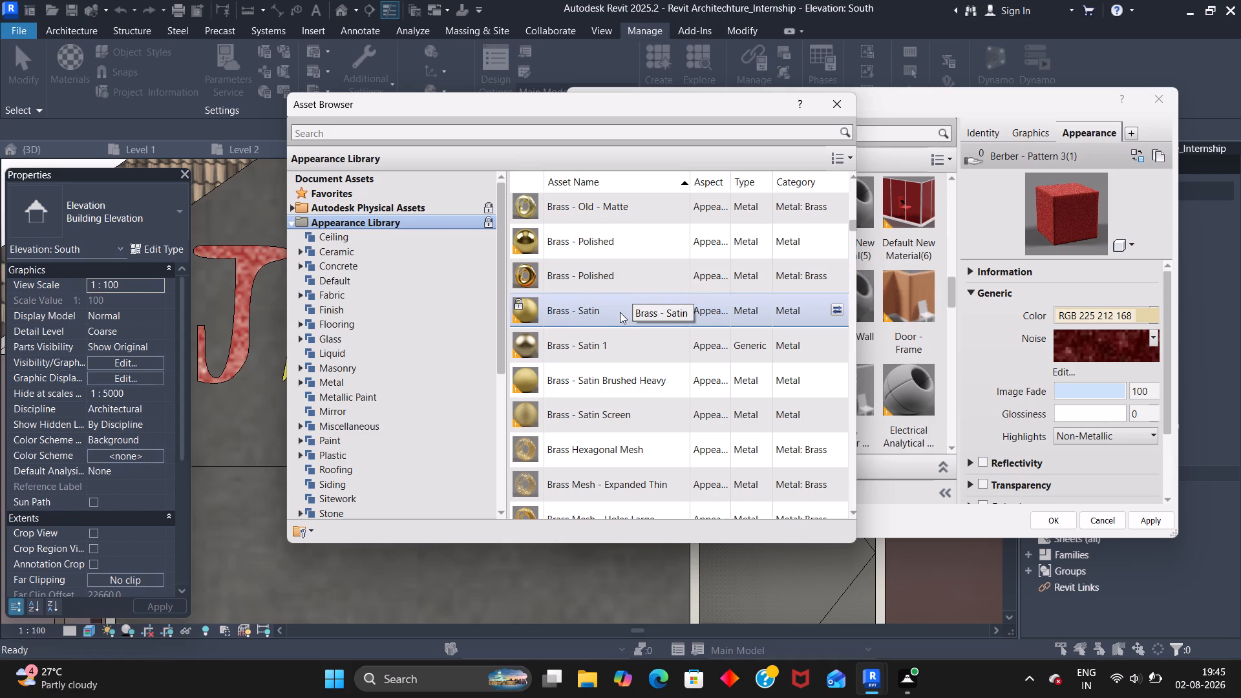
left_click(831, 310)
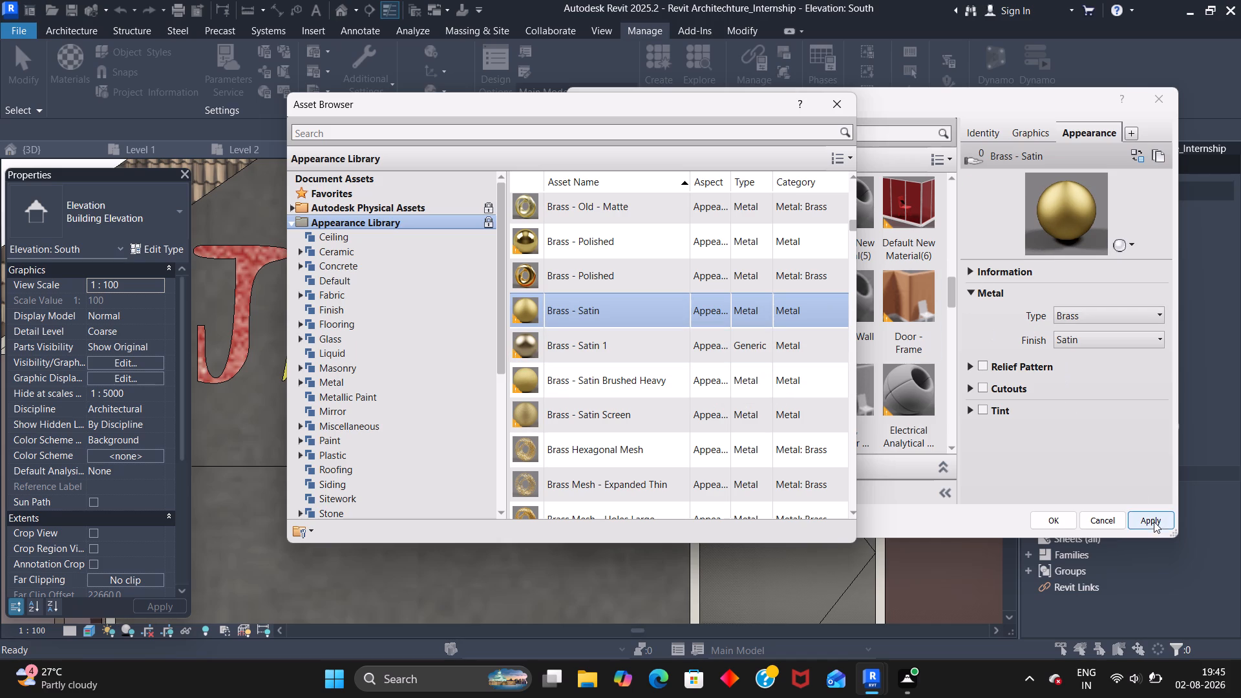
left_click(1023, 133)
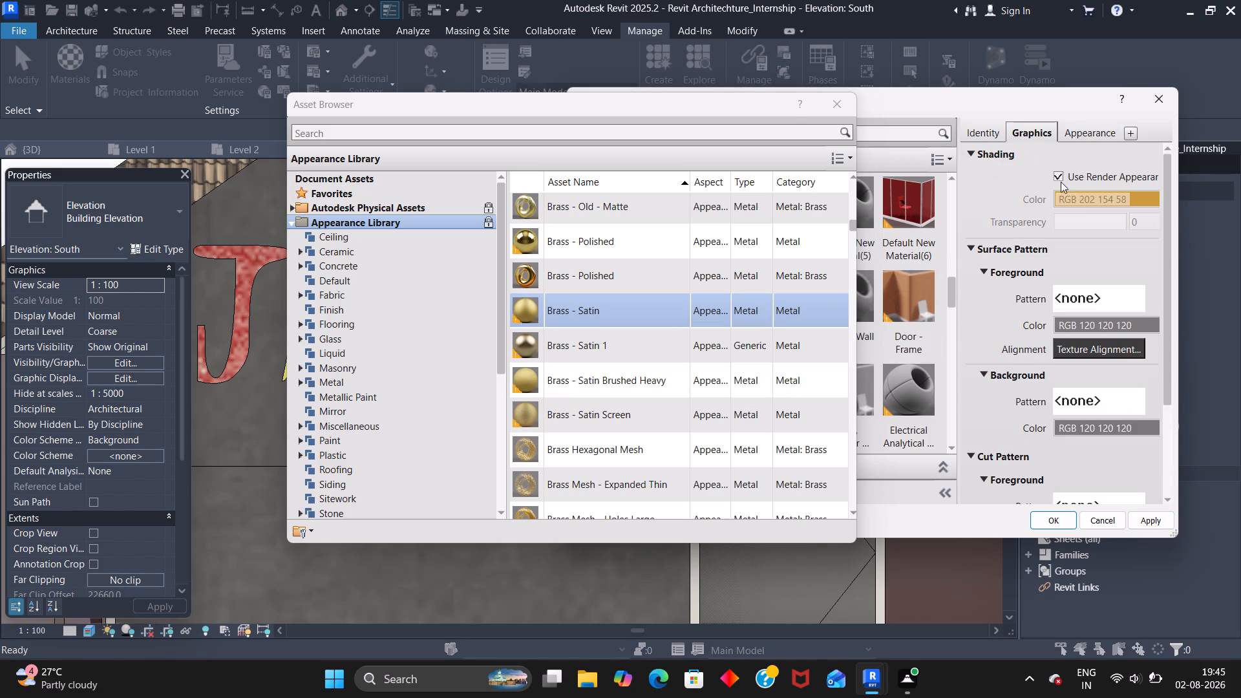
left_click(1156, 520)
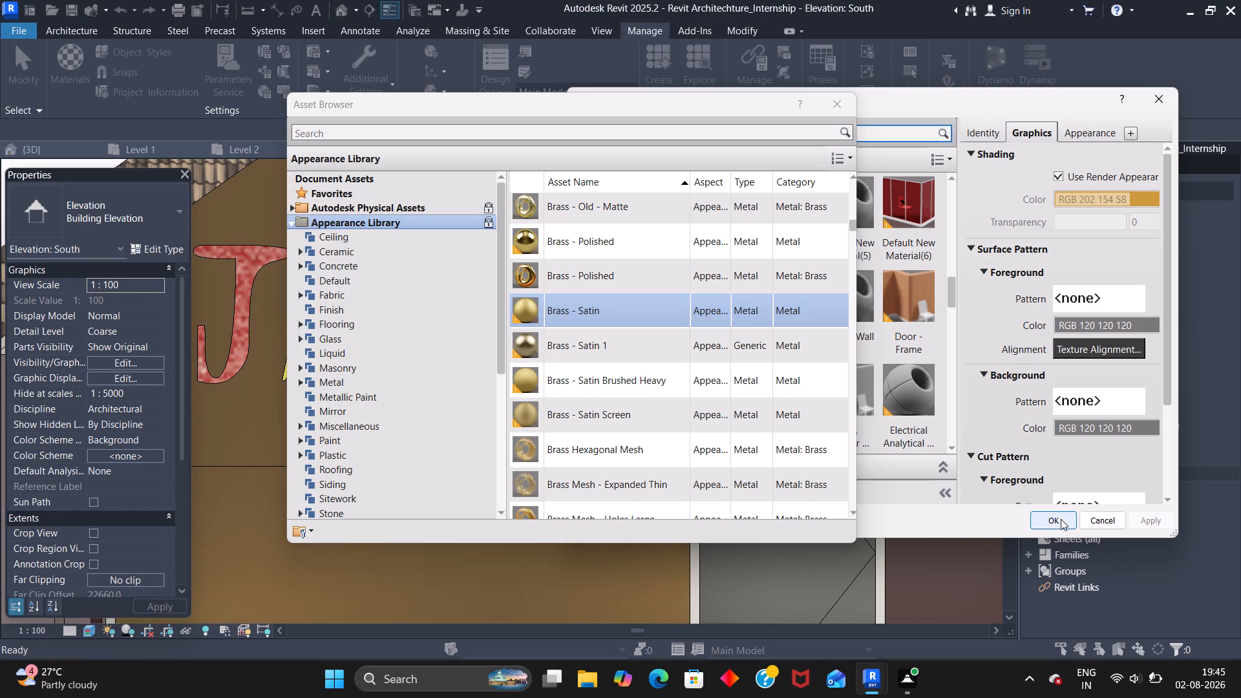
left_click(1061, 519)
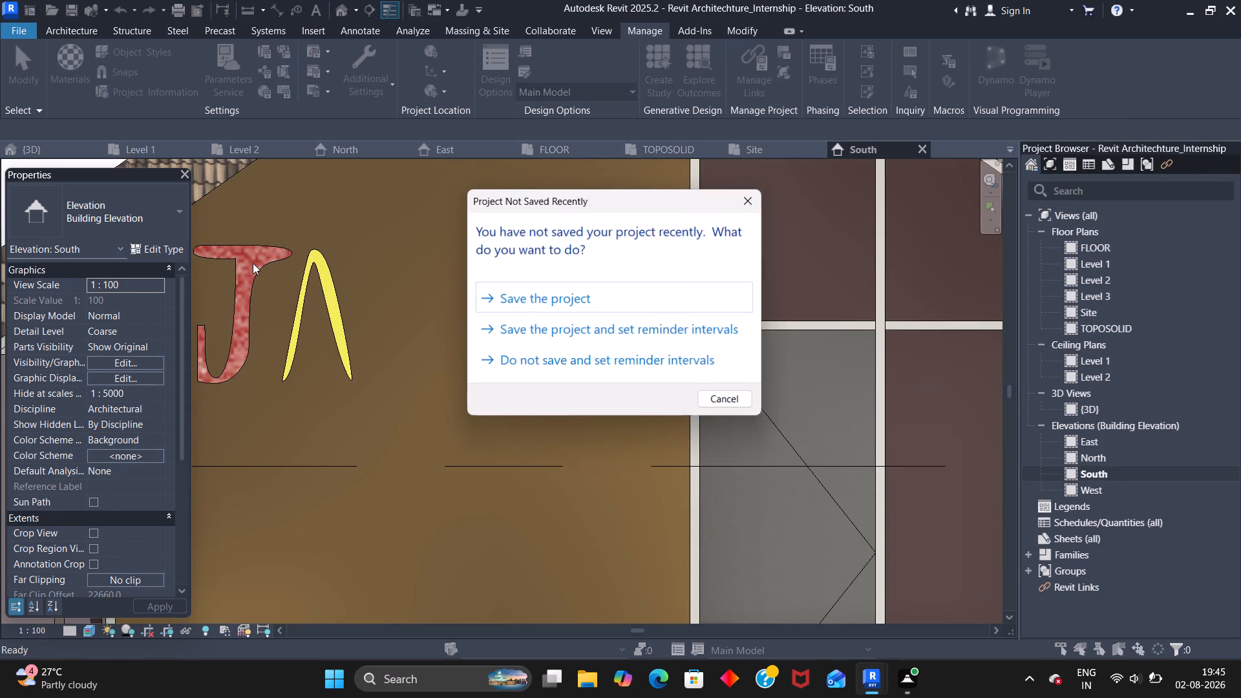
left_click(745, 198)
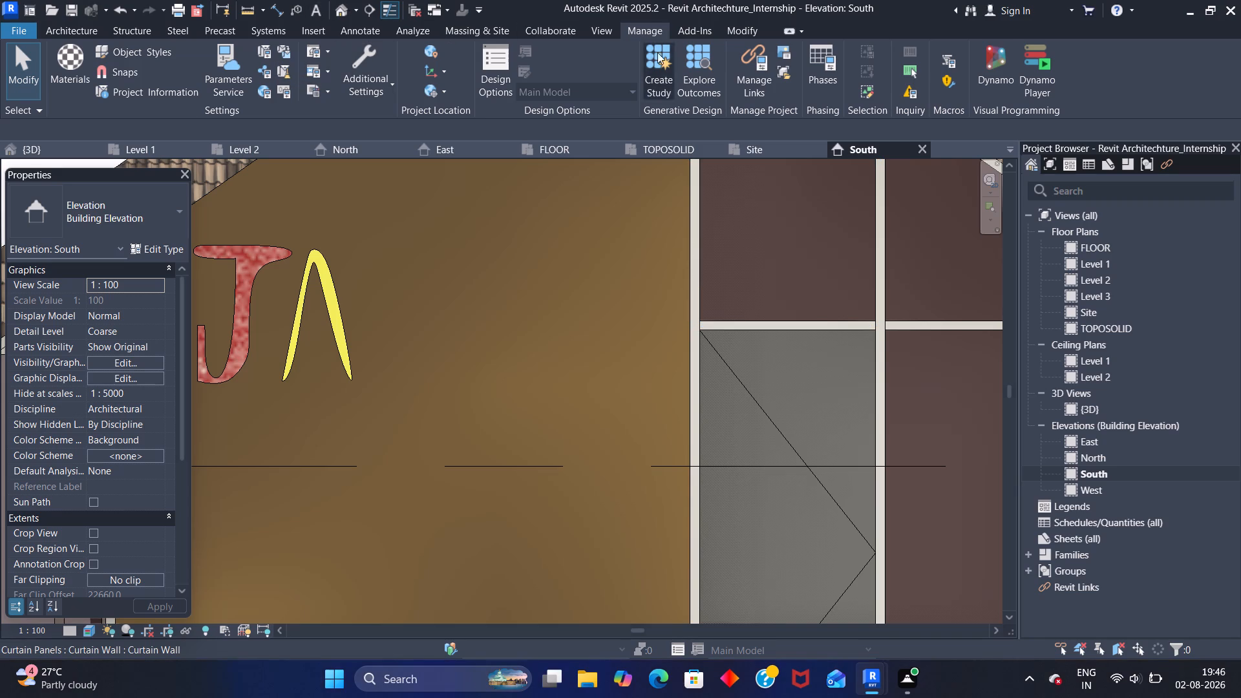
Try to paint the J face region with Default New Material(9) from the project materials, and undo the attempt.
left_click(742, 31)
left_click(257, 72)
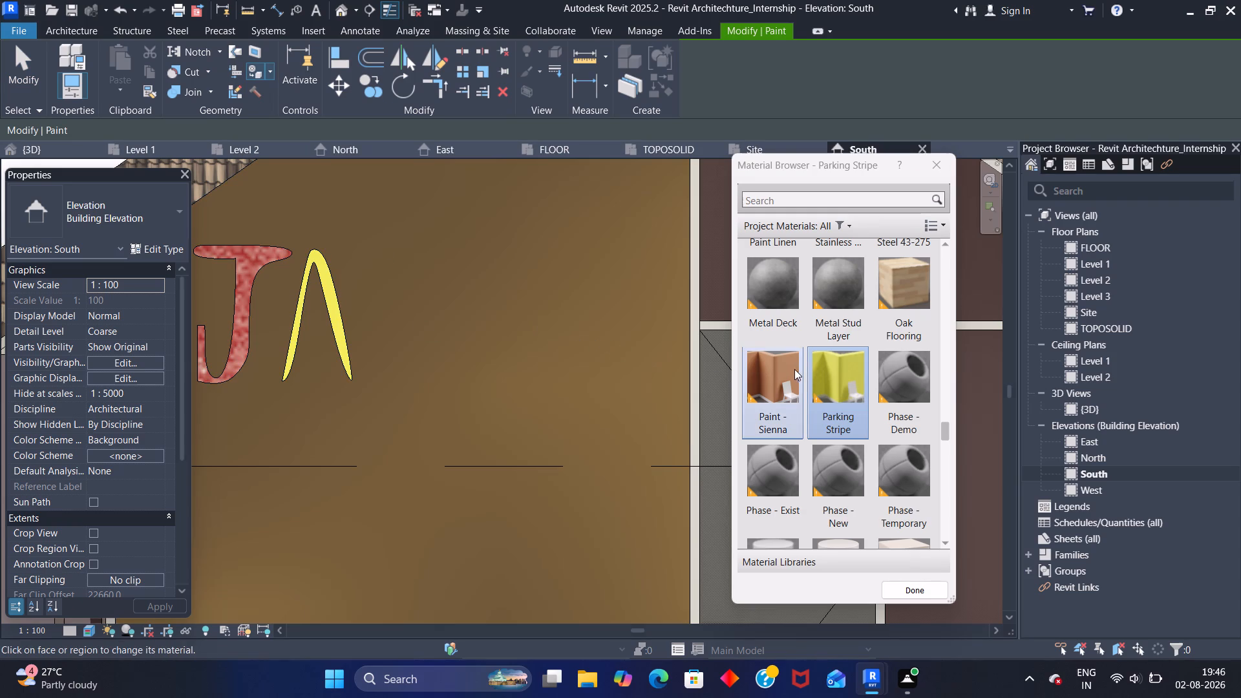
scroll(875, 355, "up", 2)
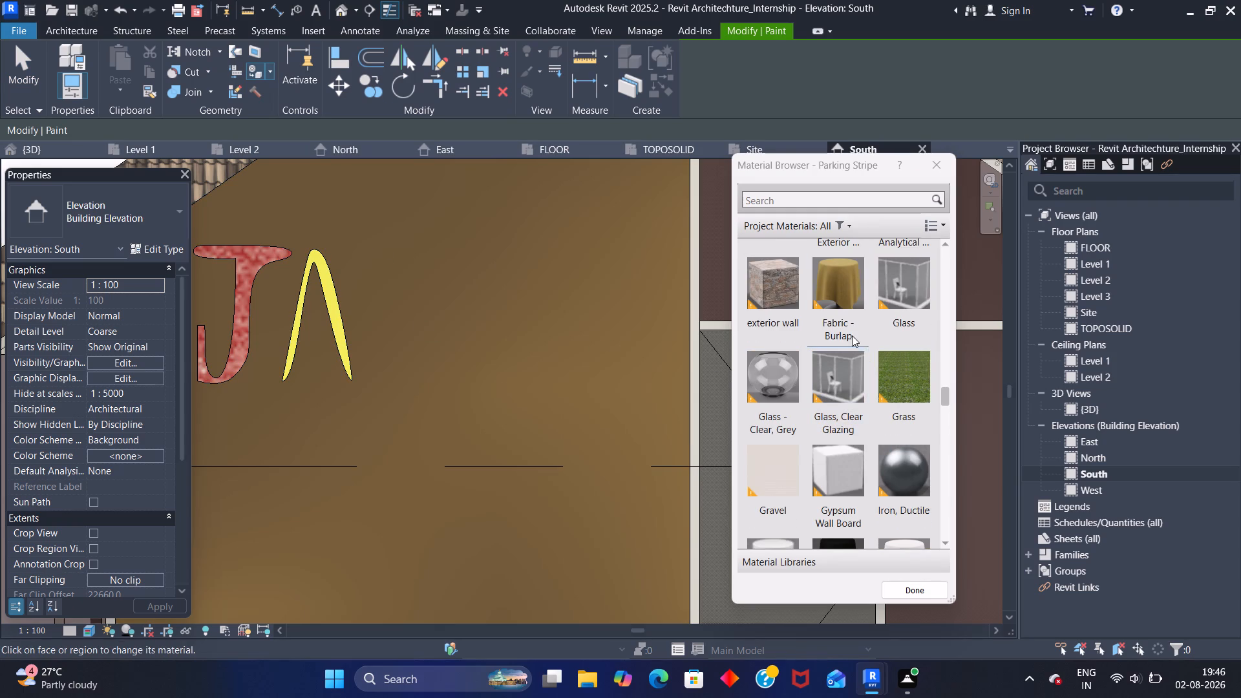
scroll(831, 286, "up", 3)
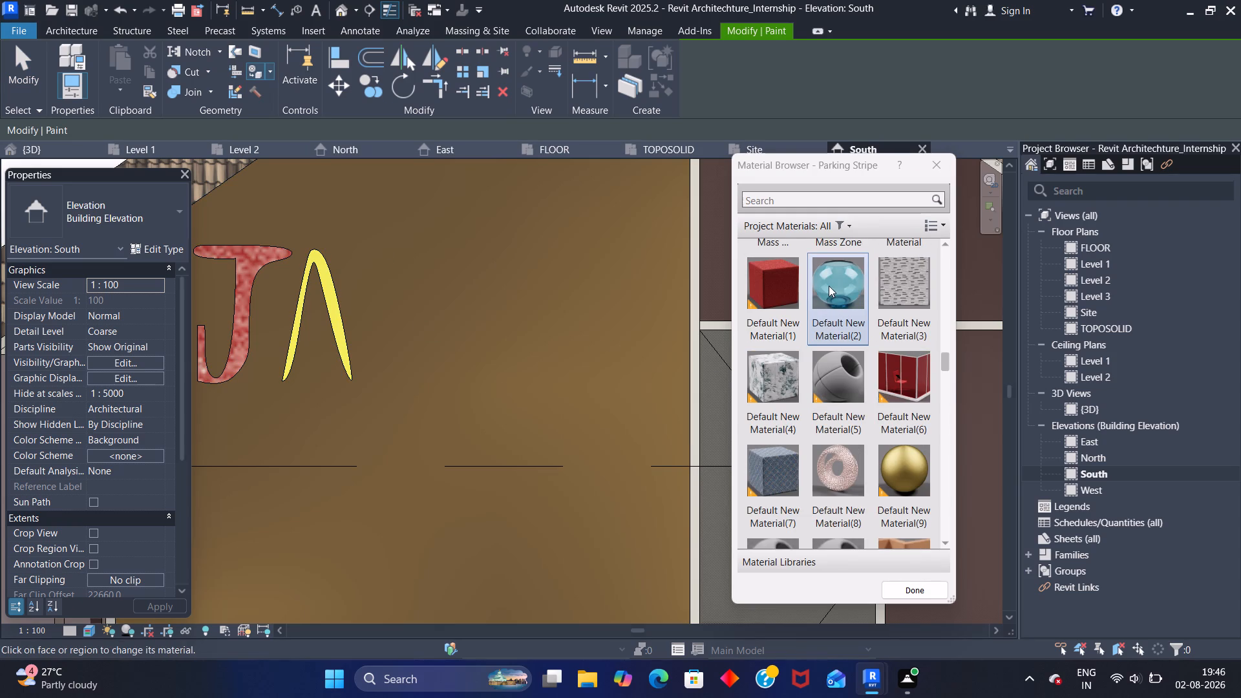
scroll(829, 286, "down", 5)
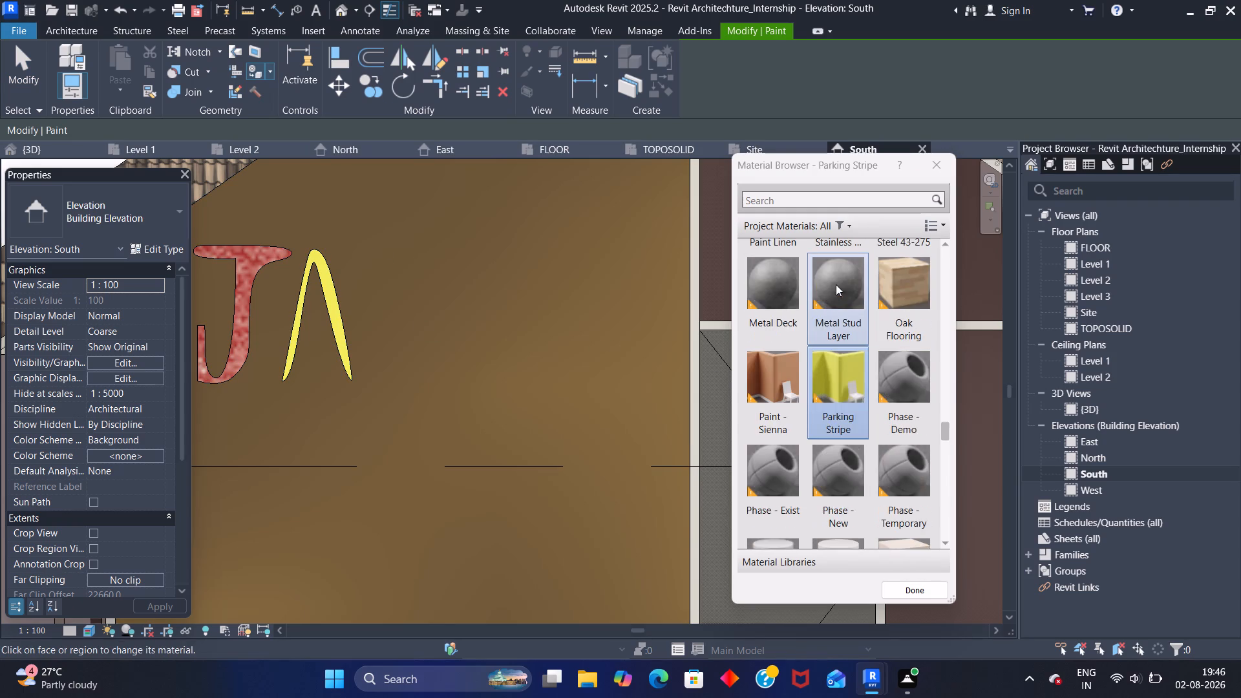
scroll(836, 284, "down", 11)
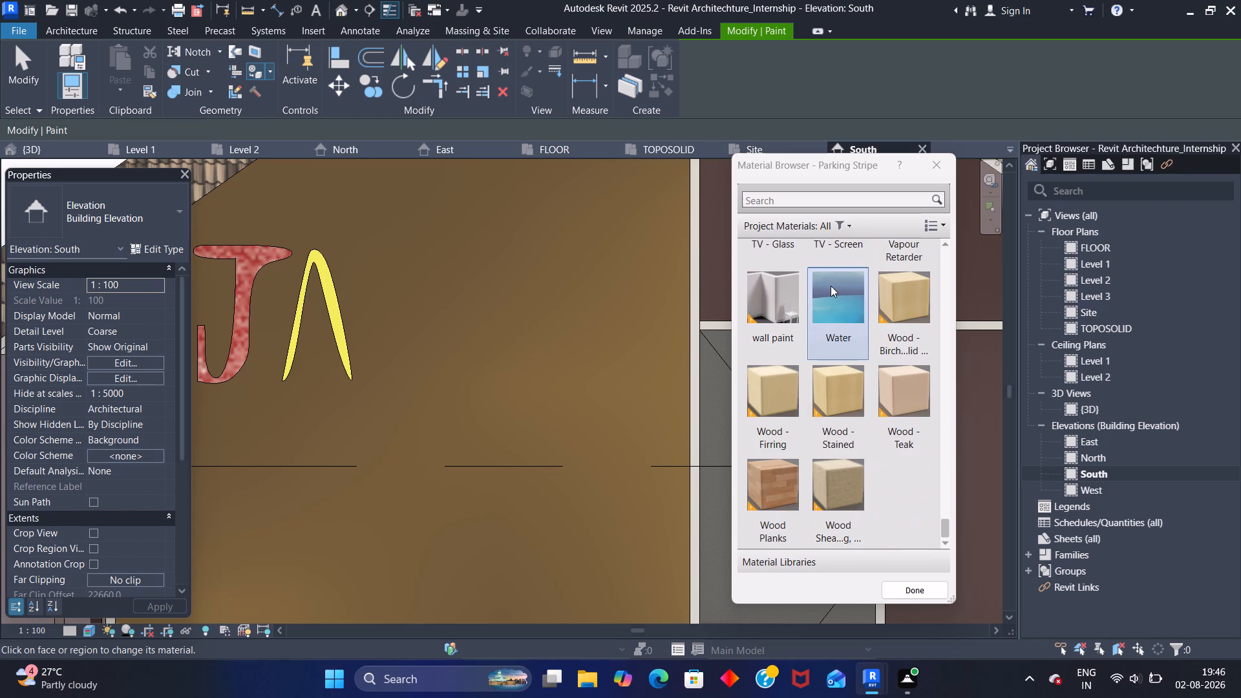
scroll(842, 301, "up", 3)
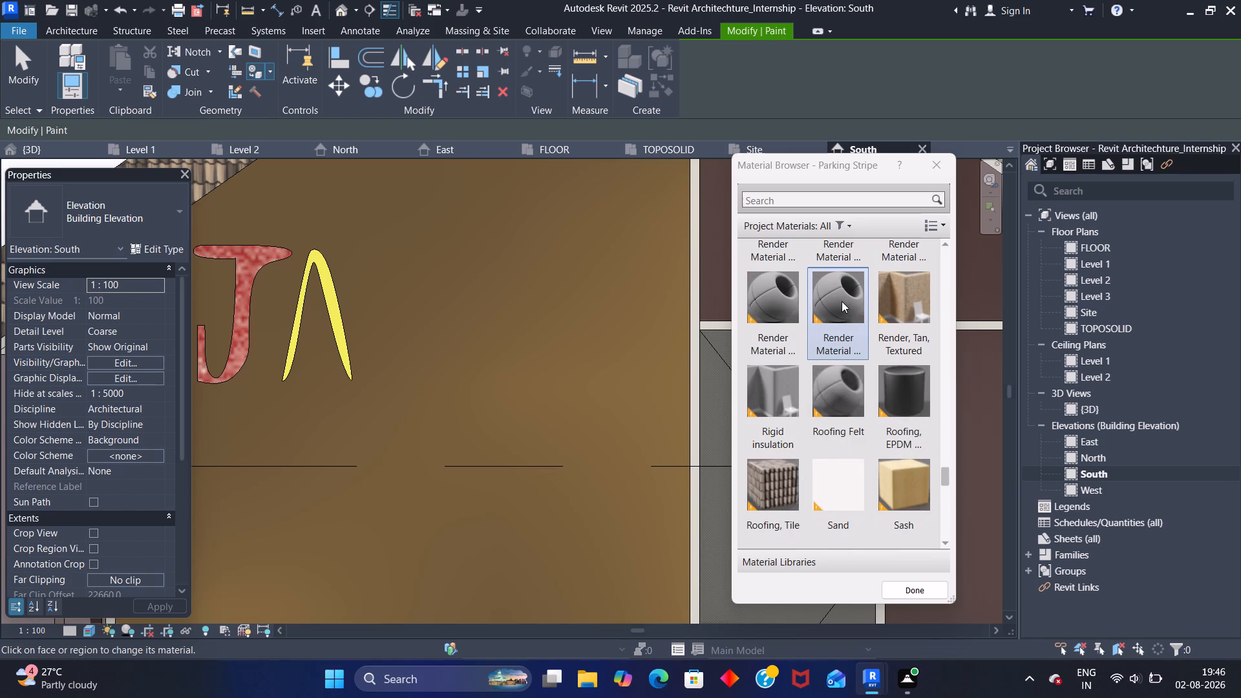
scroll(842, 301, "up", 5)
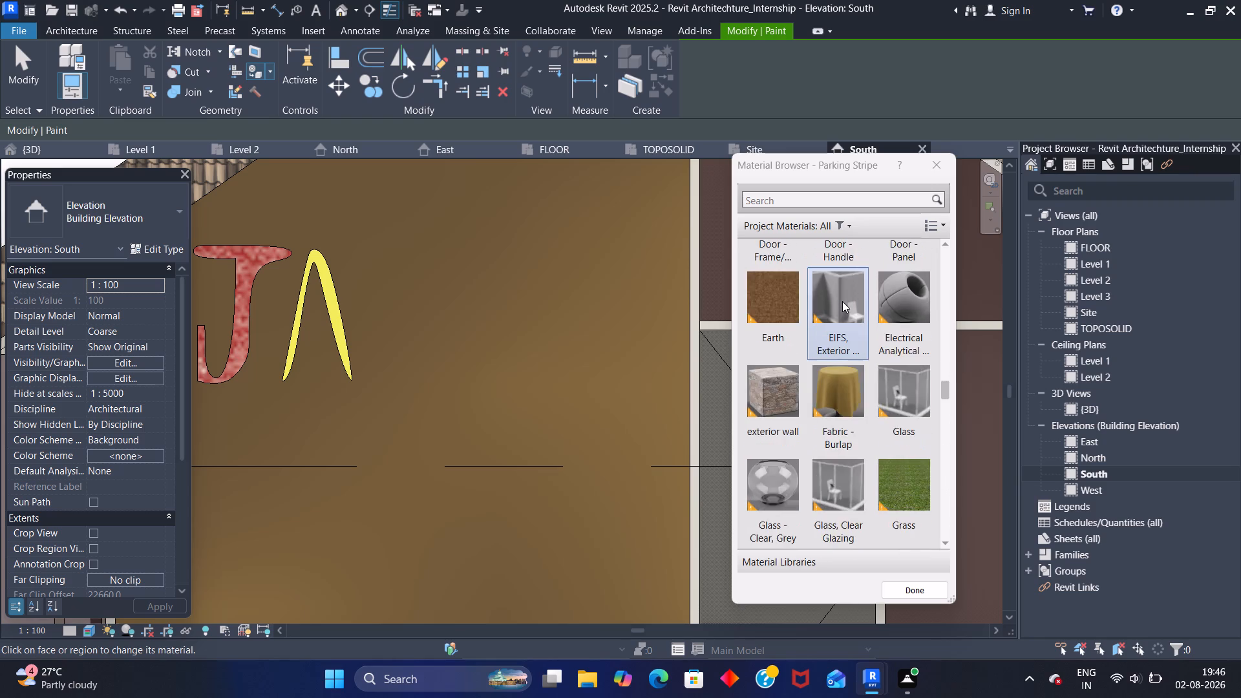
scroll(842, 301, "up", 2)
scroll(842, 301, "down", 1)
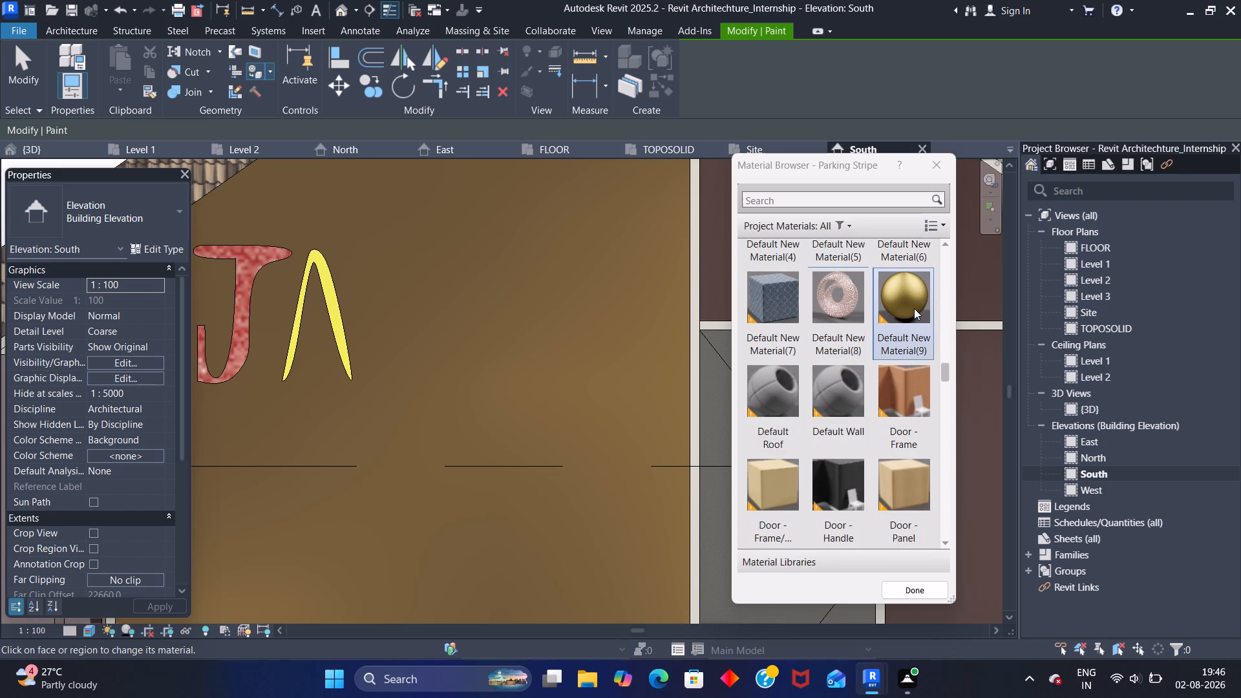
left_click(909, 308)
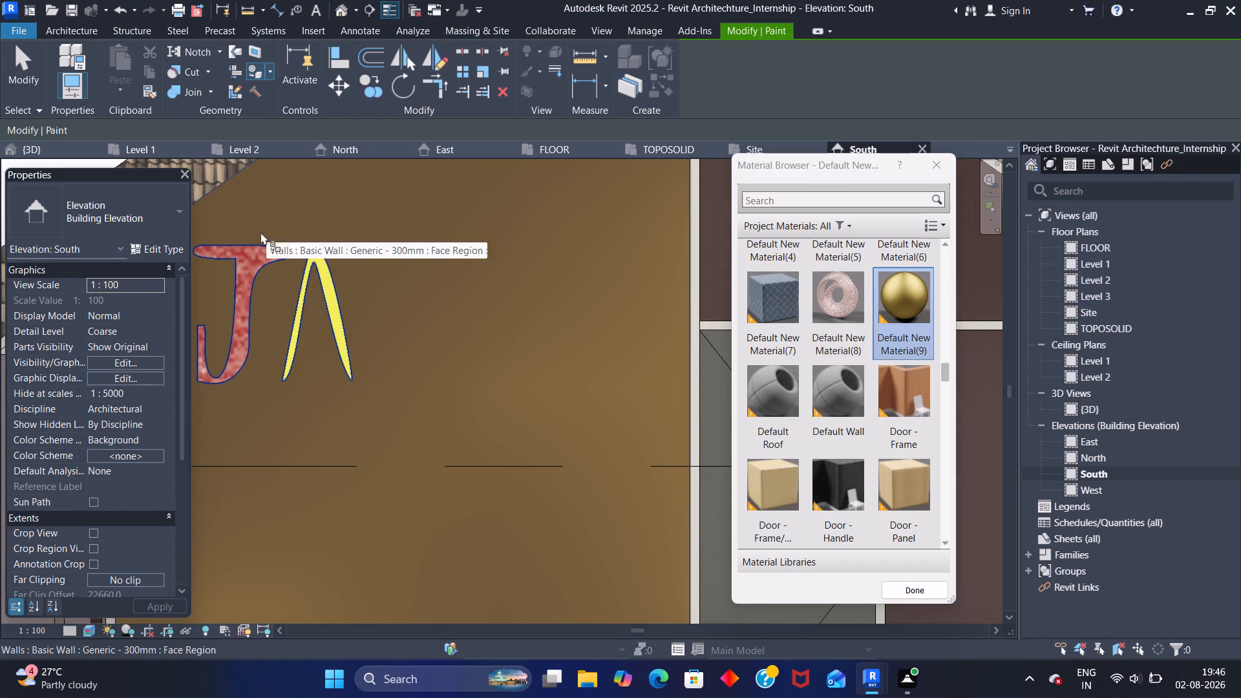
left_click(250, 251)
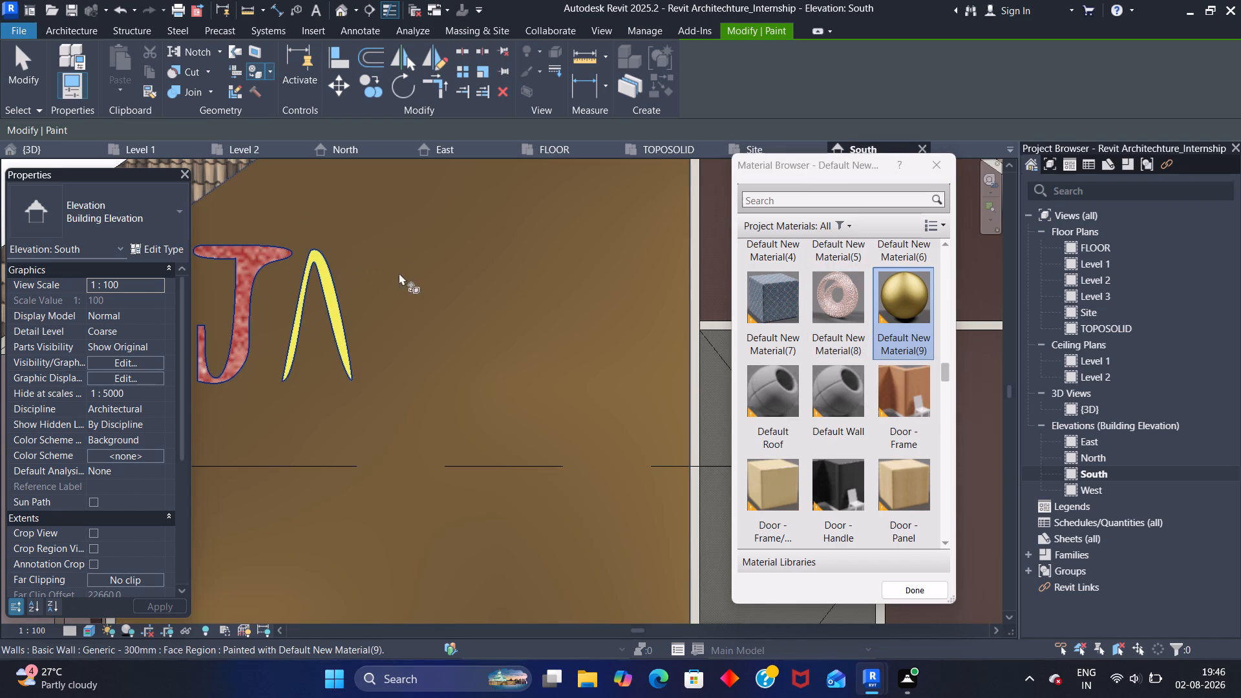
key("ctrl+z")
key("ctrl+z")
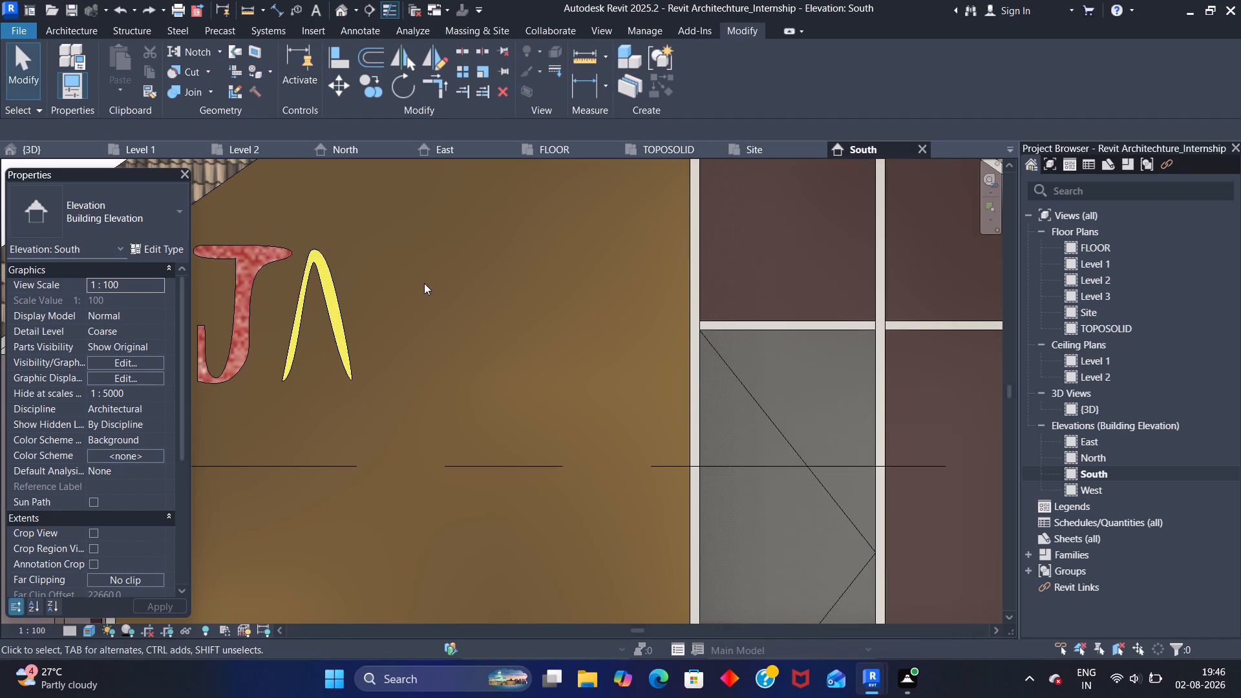
Undo the South elevation's visual style change and view the whole facade with its J and A outlines.
scroll(421, 287, "down", 7)
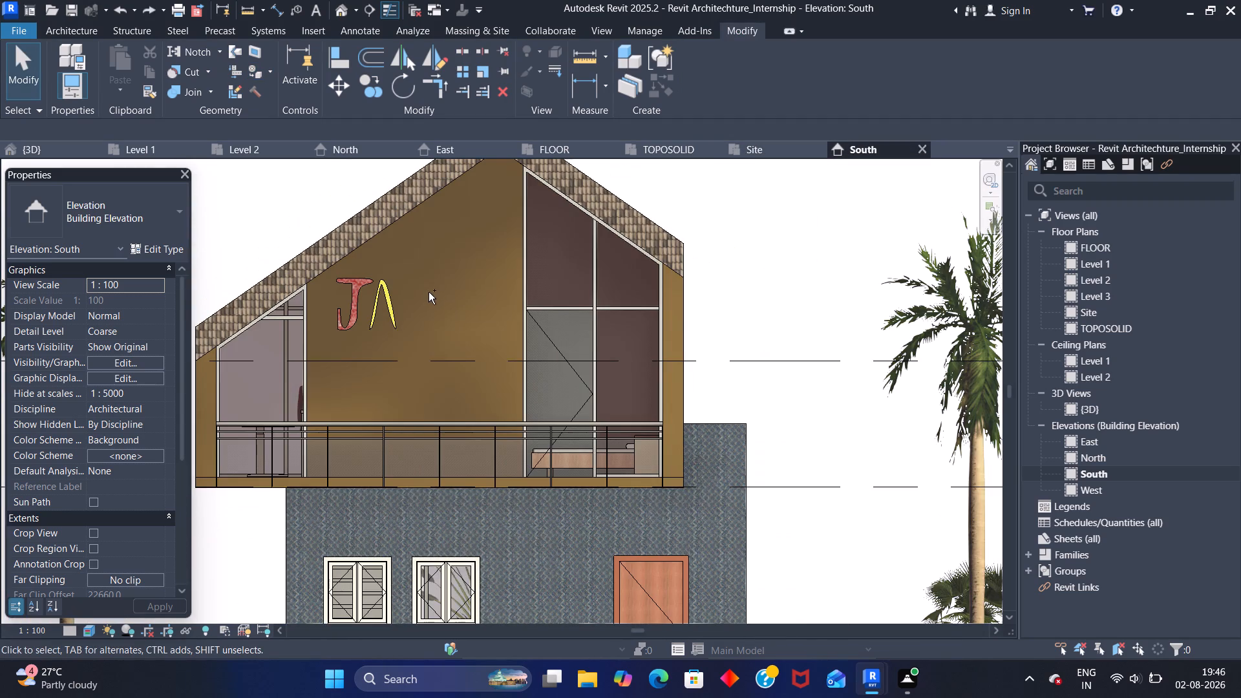
key("ctrl+z")
scroll(430, 293, "down", 11)
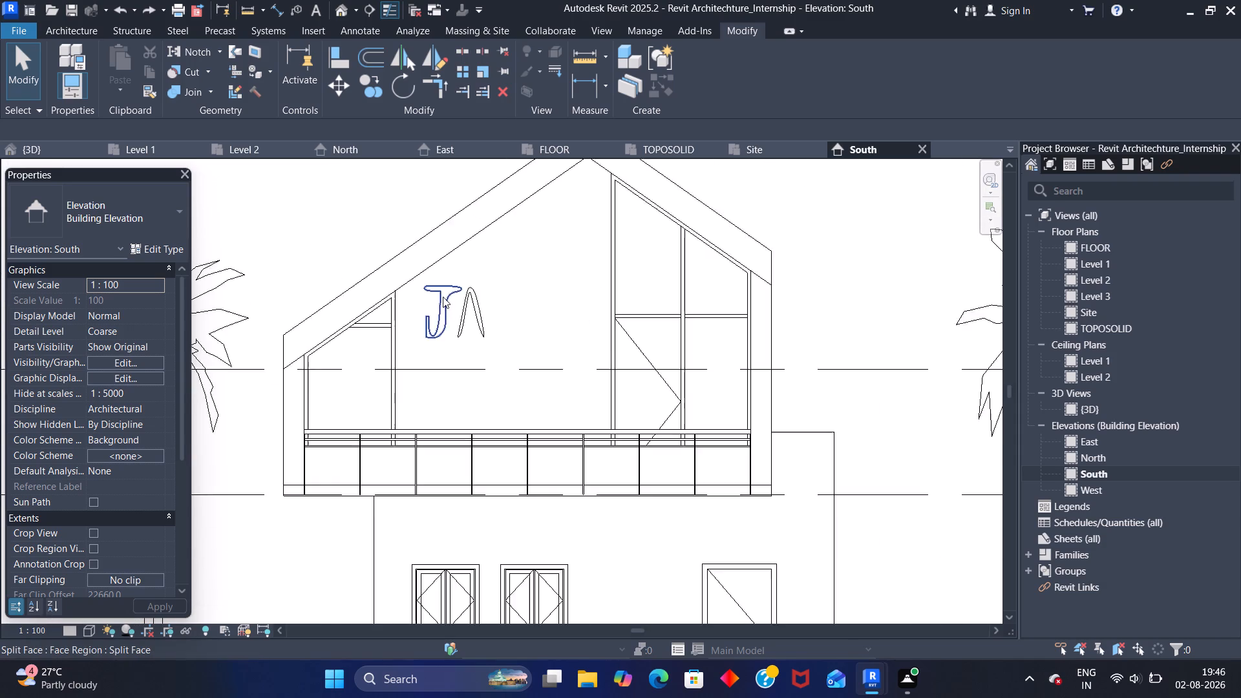
scroll(443, 297, "down", 10)
scroll(447, 301, "up", 3)
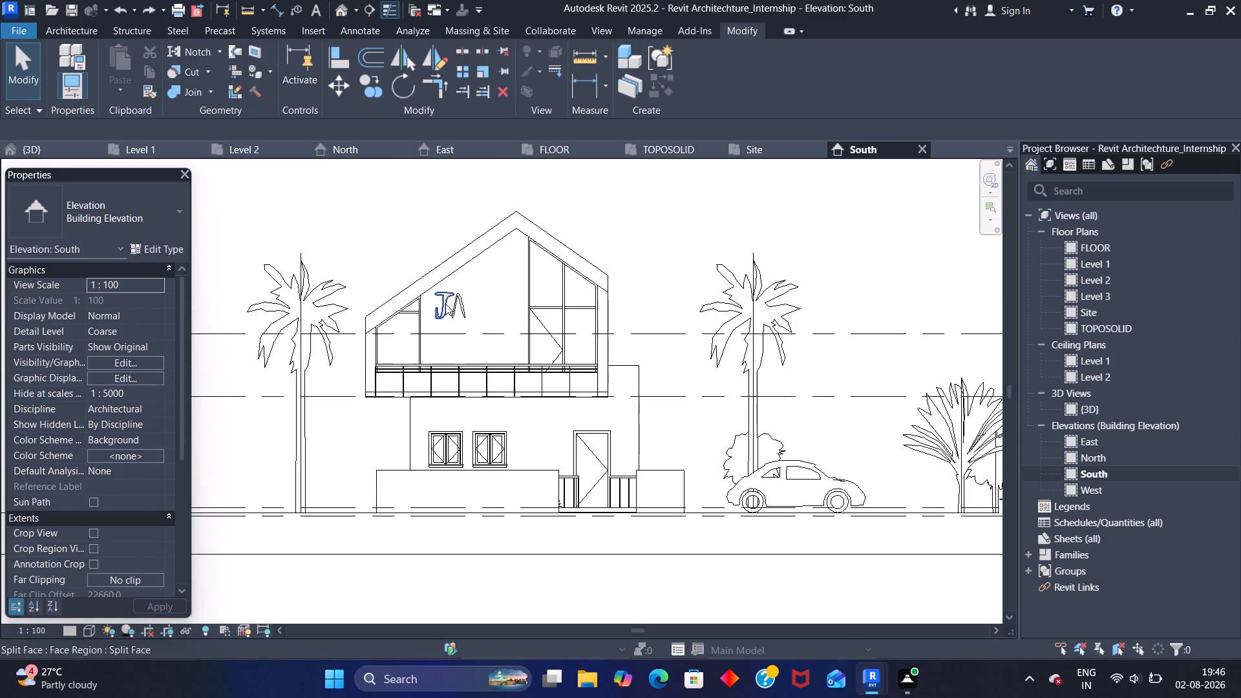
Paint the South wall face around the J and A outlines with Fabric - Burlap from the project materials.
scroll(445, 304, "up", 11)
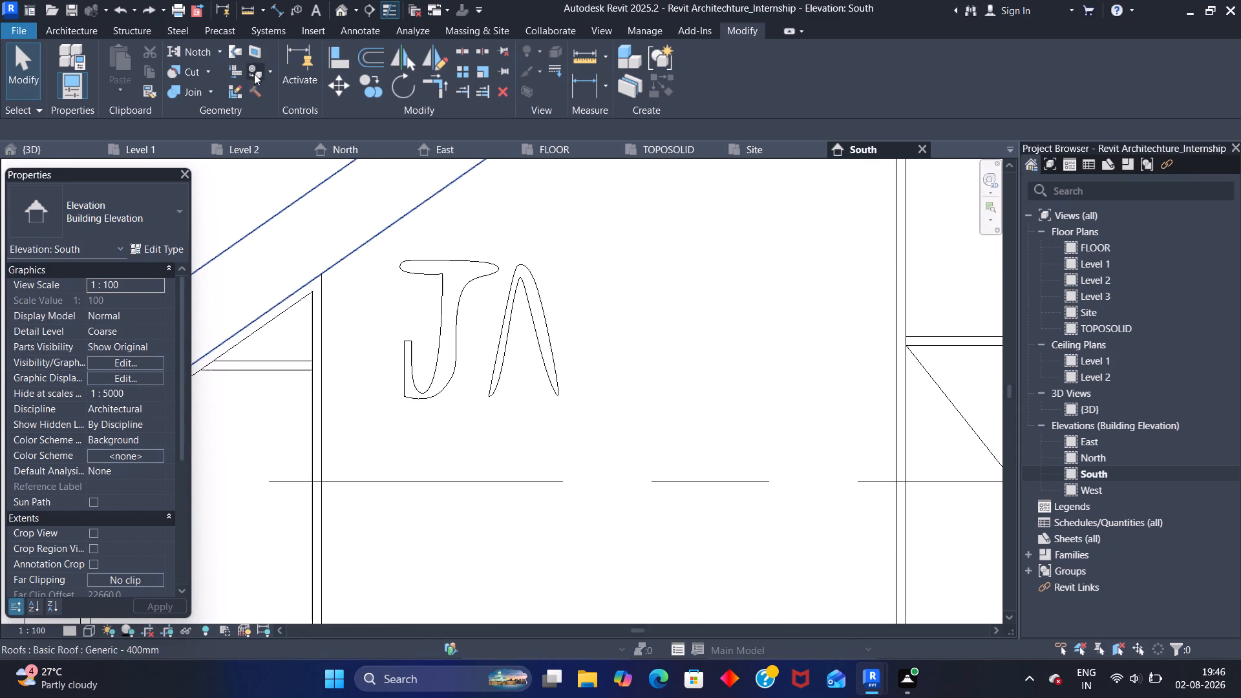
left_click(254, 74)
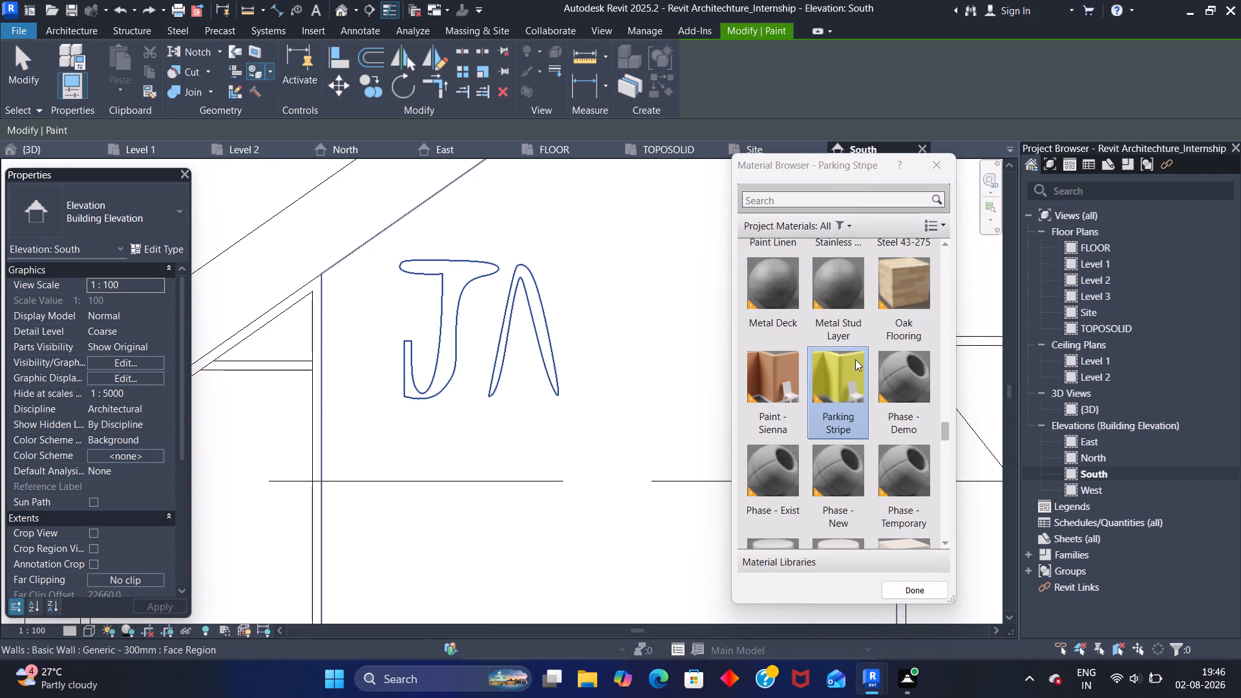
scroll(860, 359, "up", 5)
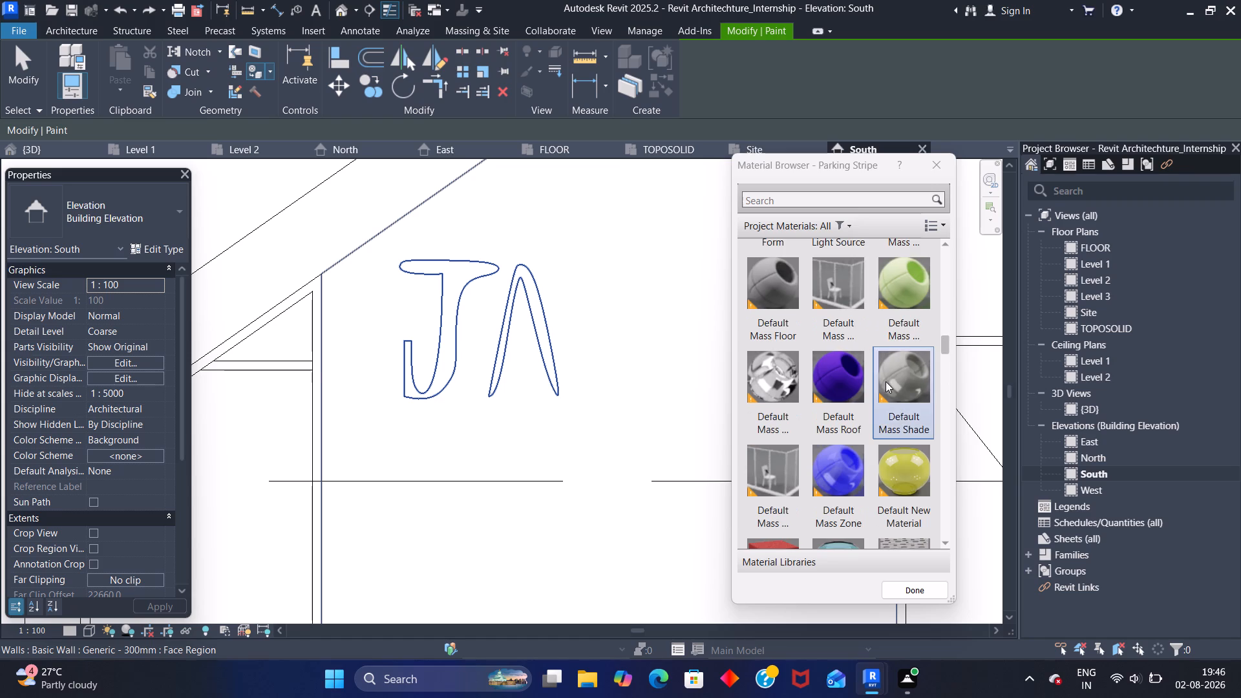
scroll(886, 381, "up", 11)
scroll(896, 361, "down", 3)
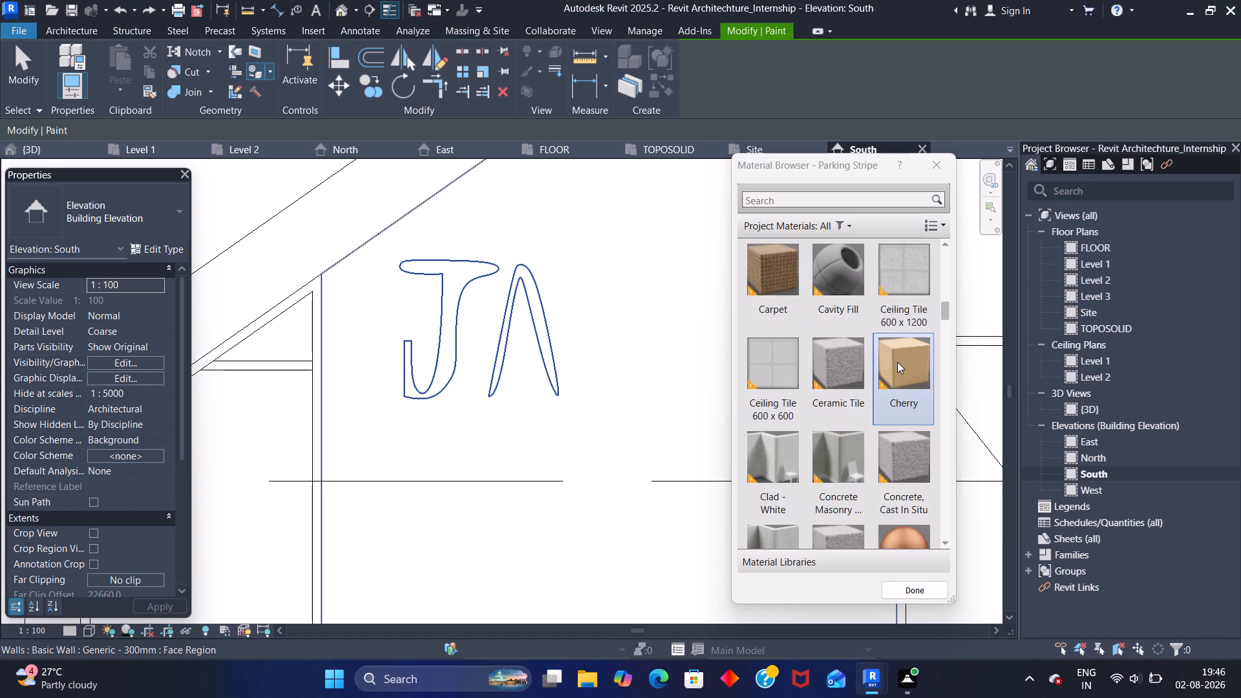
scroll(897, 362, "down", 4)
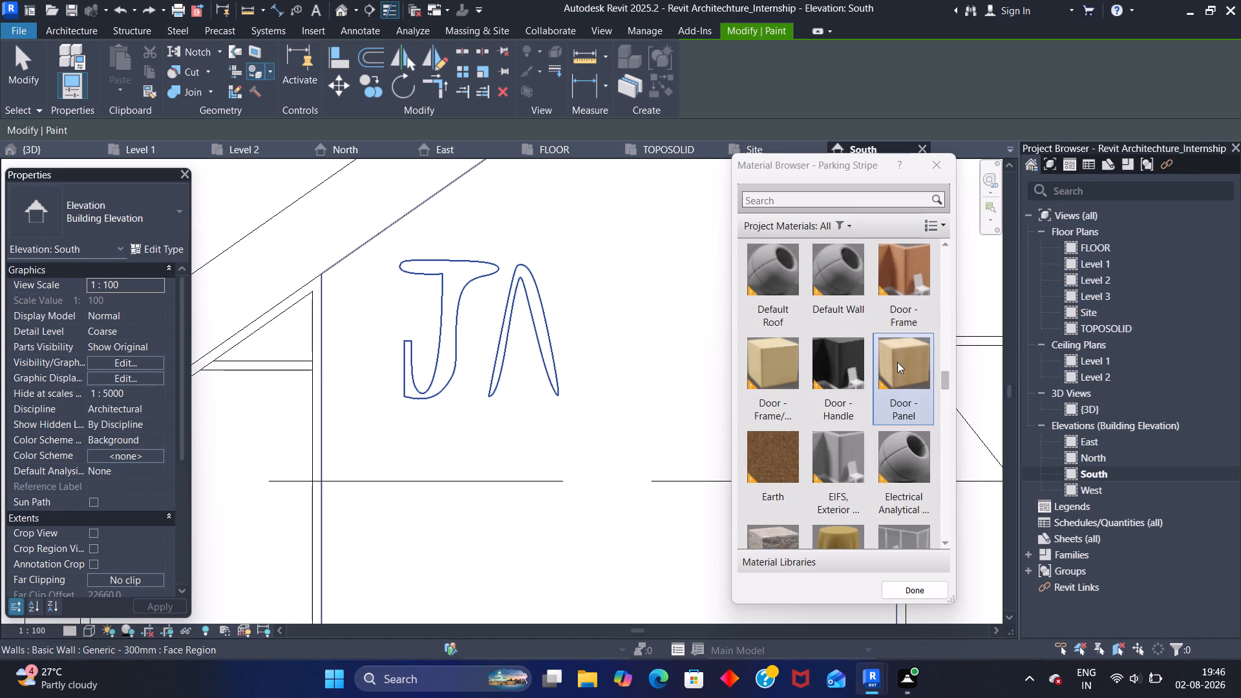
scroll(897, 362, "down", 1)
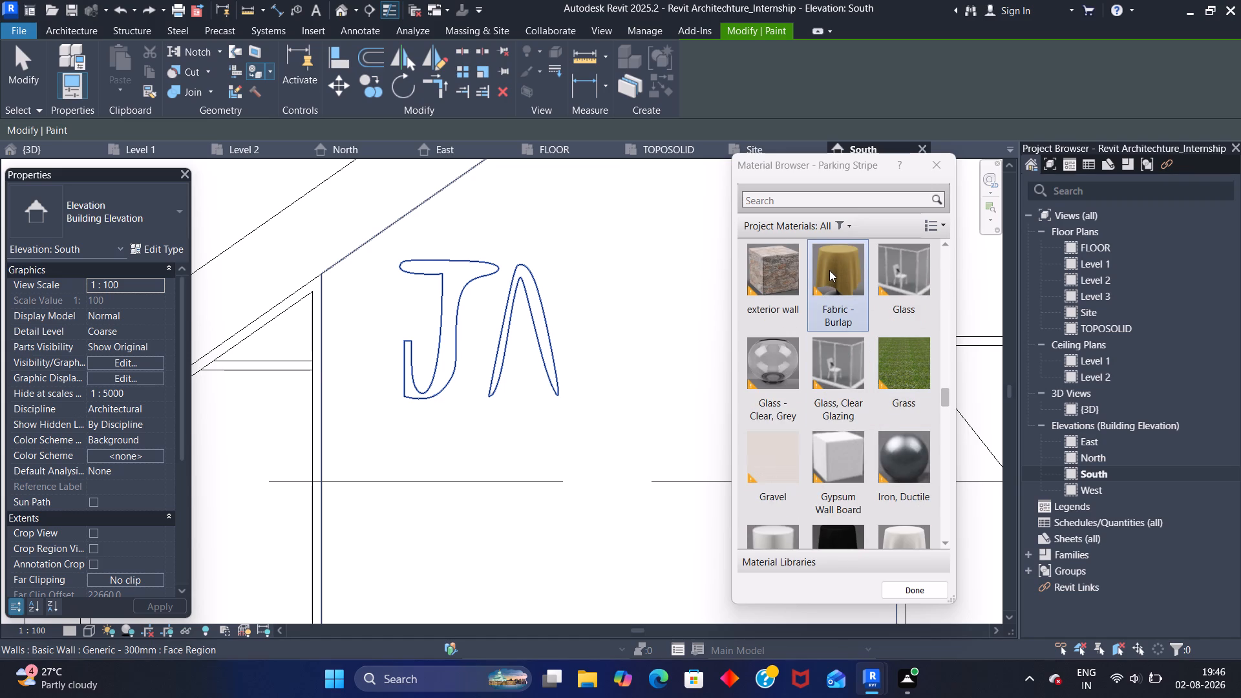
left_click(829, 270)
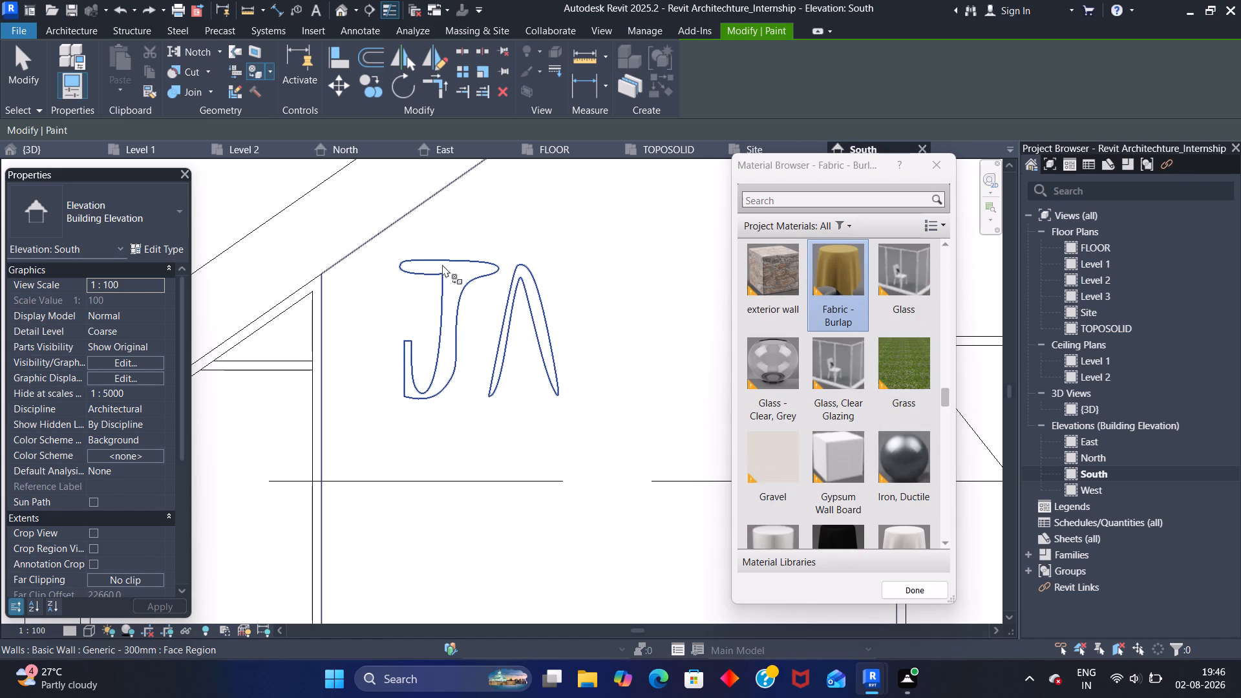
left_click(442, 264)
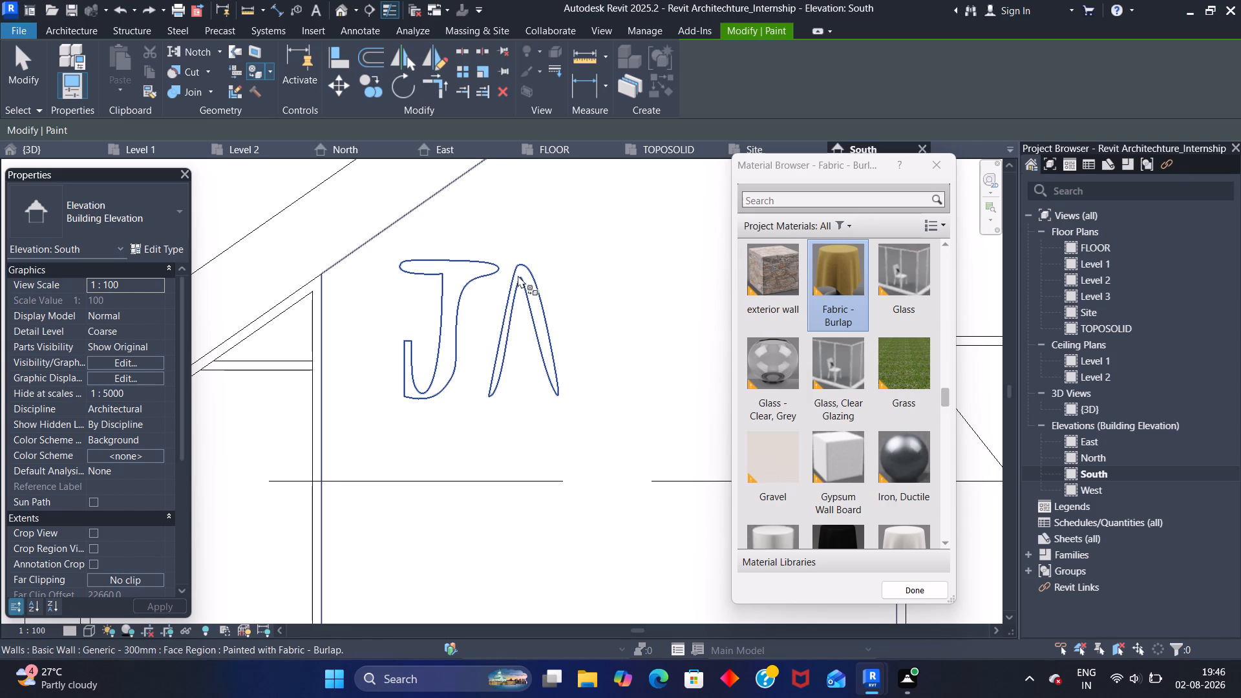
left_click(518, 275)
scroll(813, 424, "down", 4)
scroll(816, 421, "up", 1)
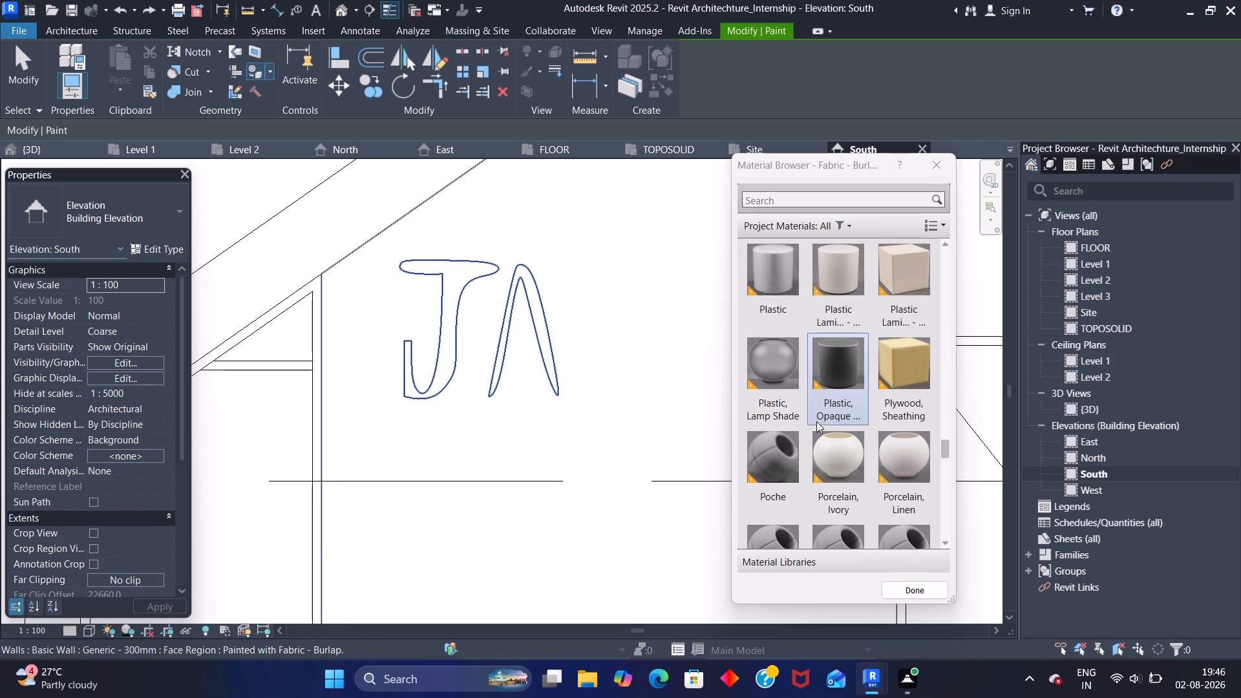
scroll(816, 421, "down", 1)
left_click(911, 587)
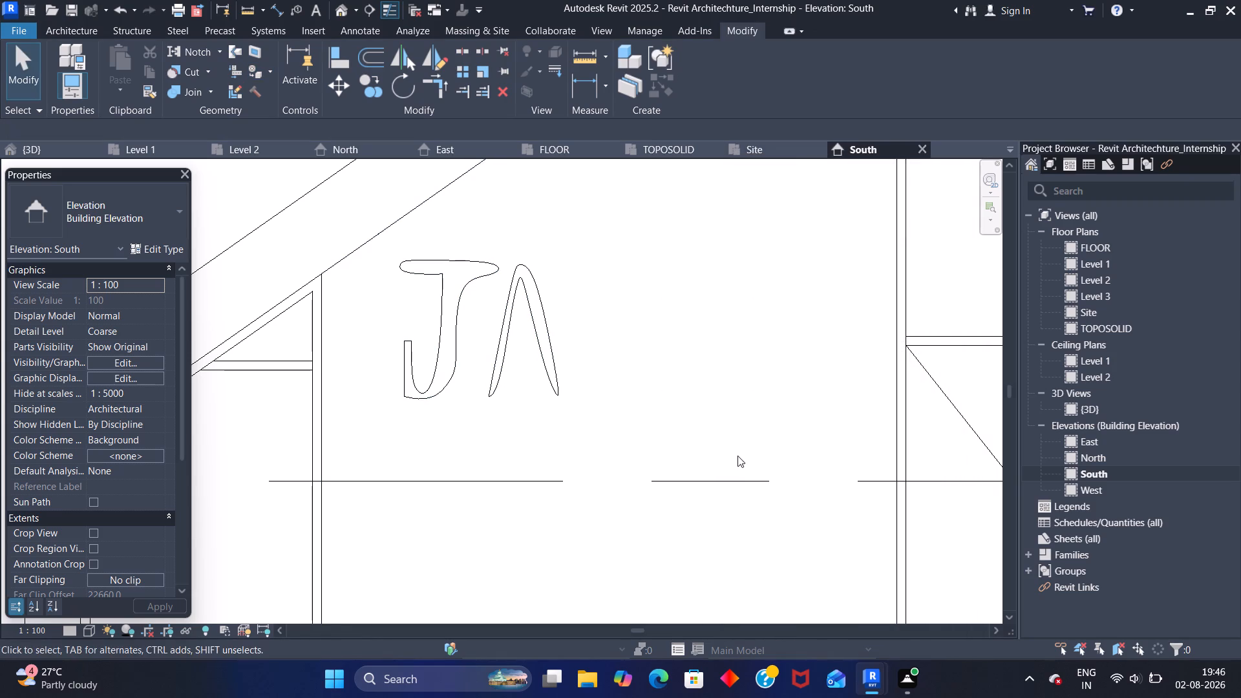
Set the South elevation's visual style to Realistic and inspect the painted wall and letters.
left_click(81, 635)
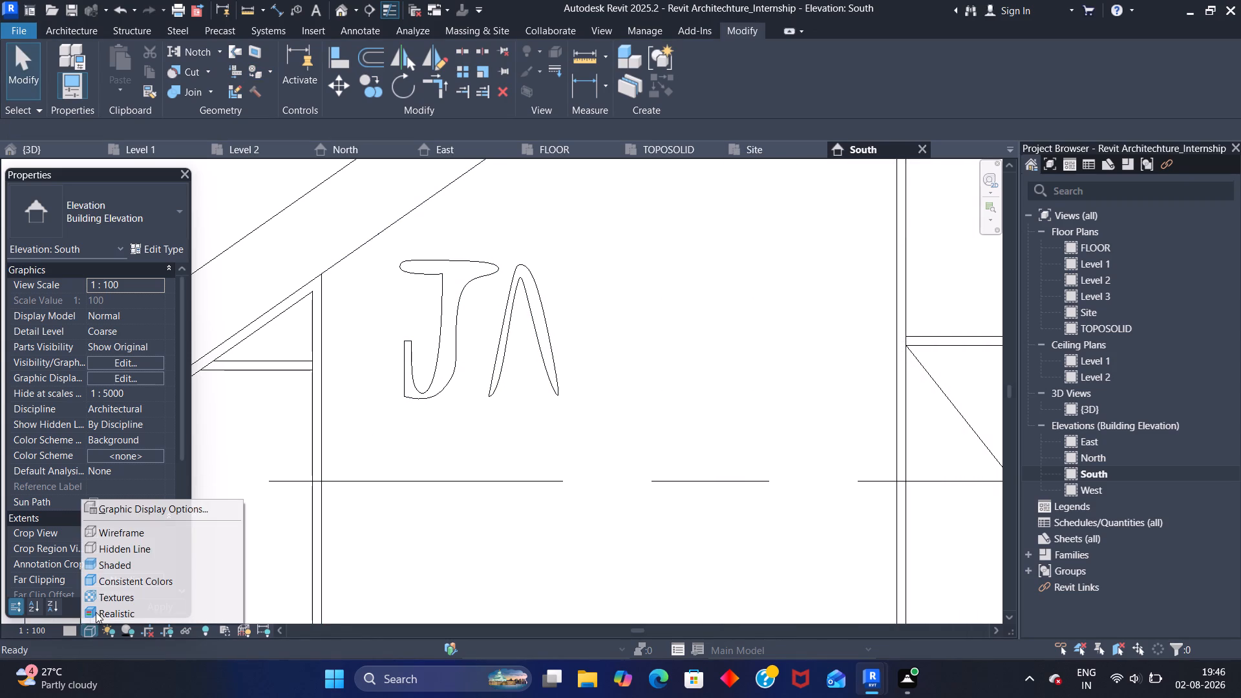
left_click(96, 612)
scroll(498, 410, "down", 5)
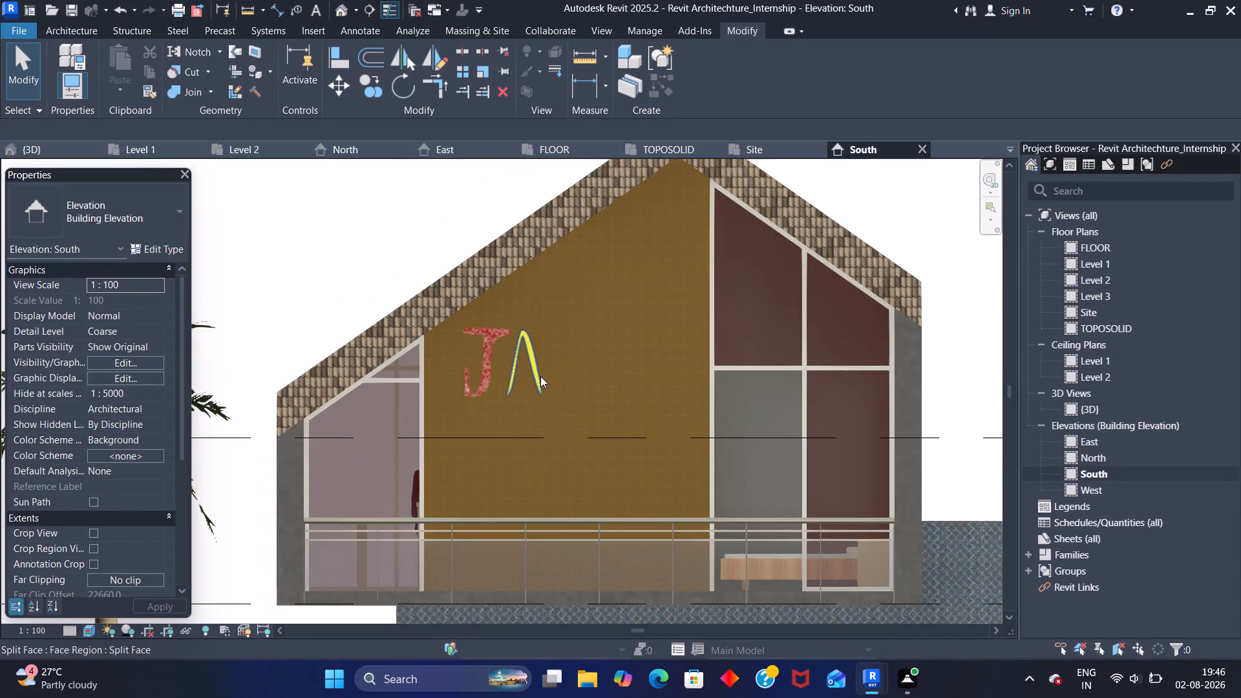
scroll(535, 374, "up", 1)
scroll(562, 366, "down", 3)
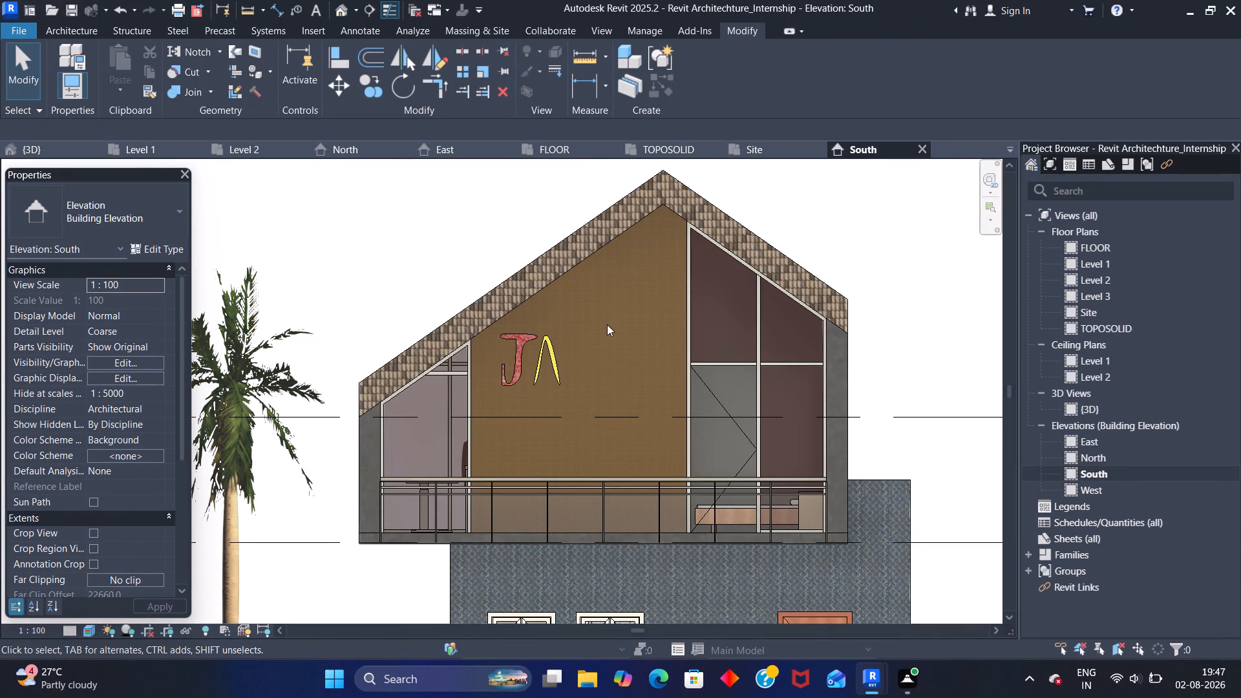
scroll(525, 400, "up", 4)
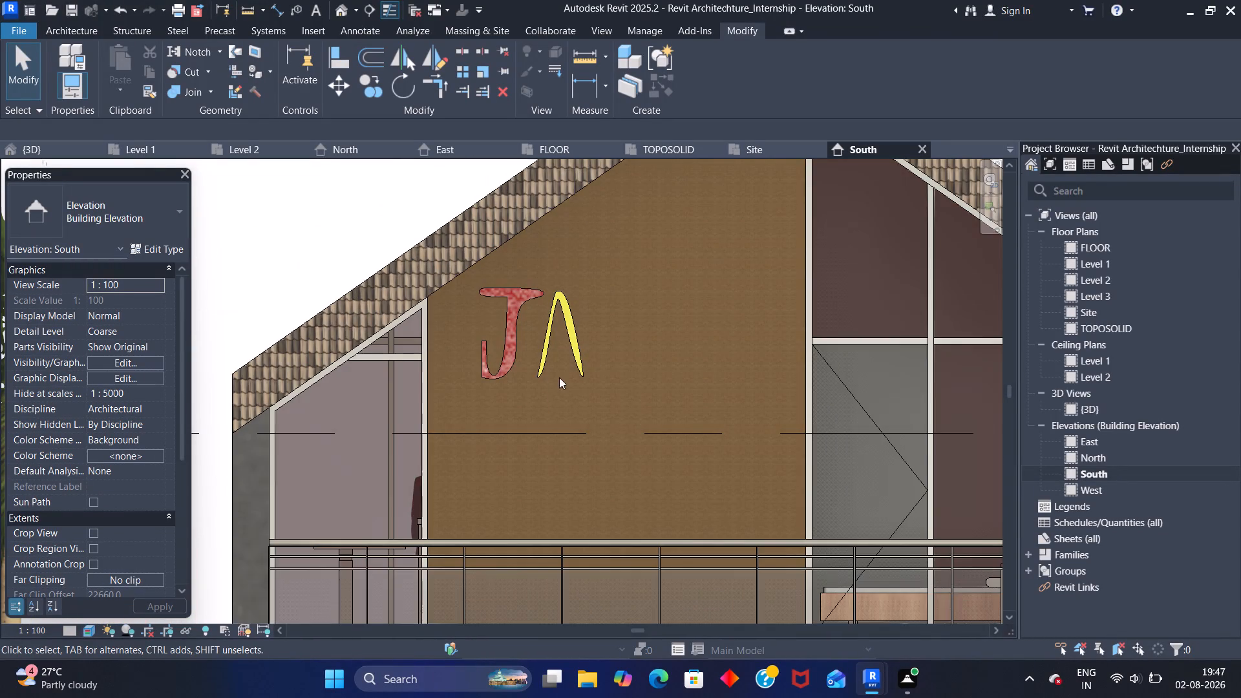
scroll(614, 329, "up", 2)
scroll(588, 240, "down", 5)
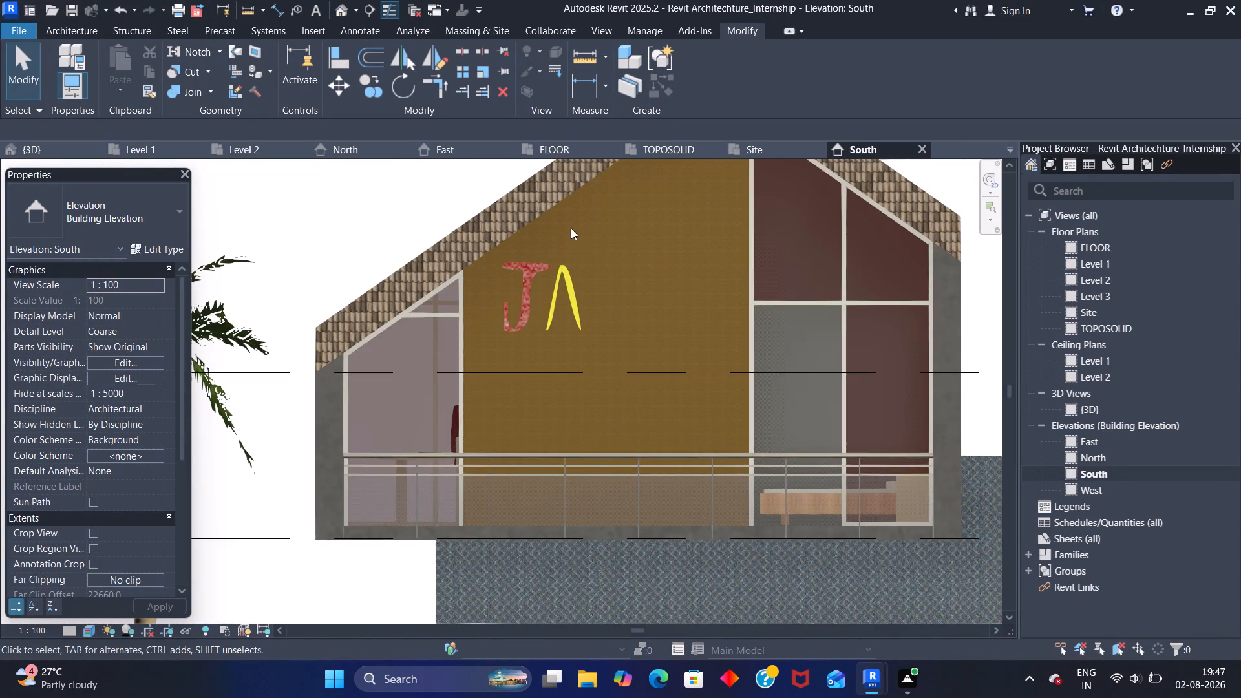
scroll(570, 228, "up", 4)
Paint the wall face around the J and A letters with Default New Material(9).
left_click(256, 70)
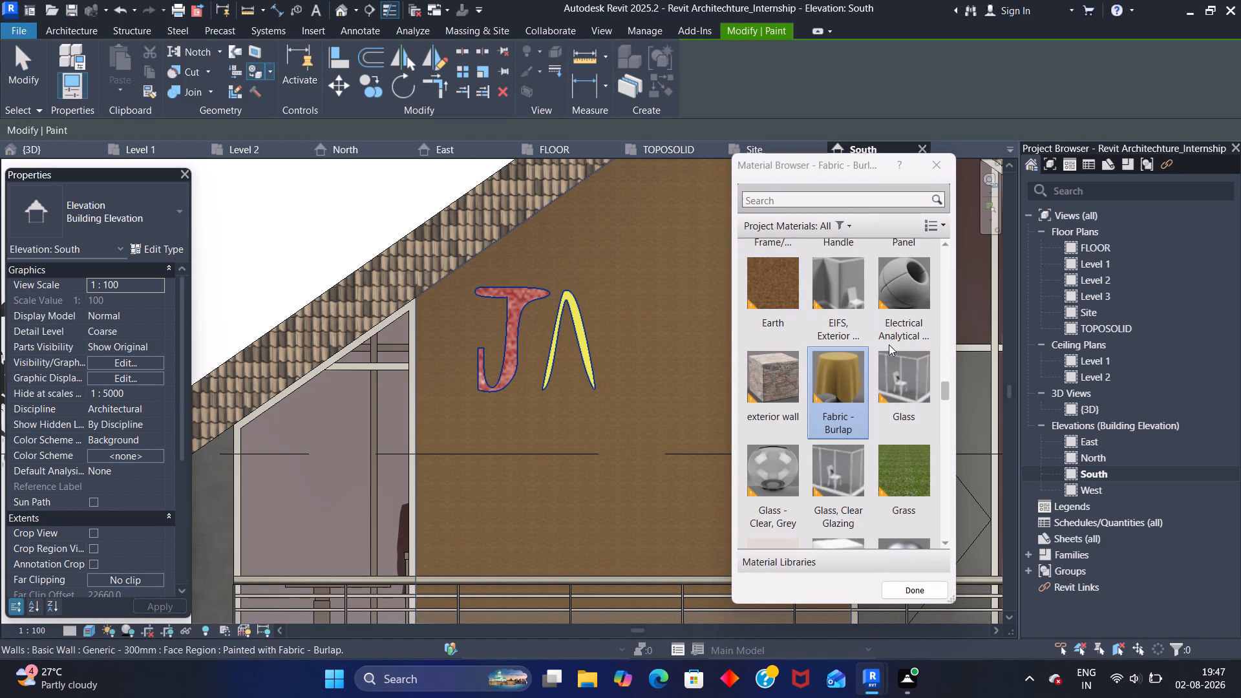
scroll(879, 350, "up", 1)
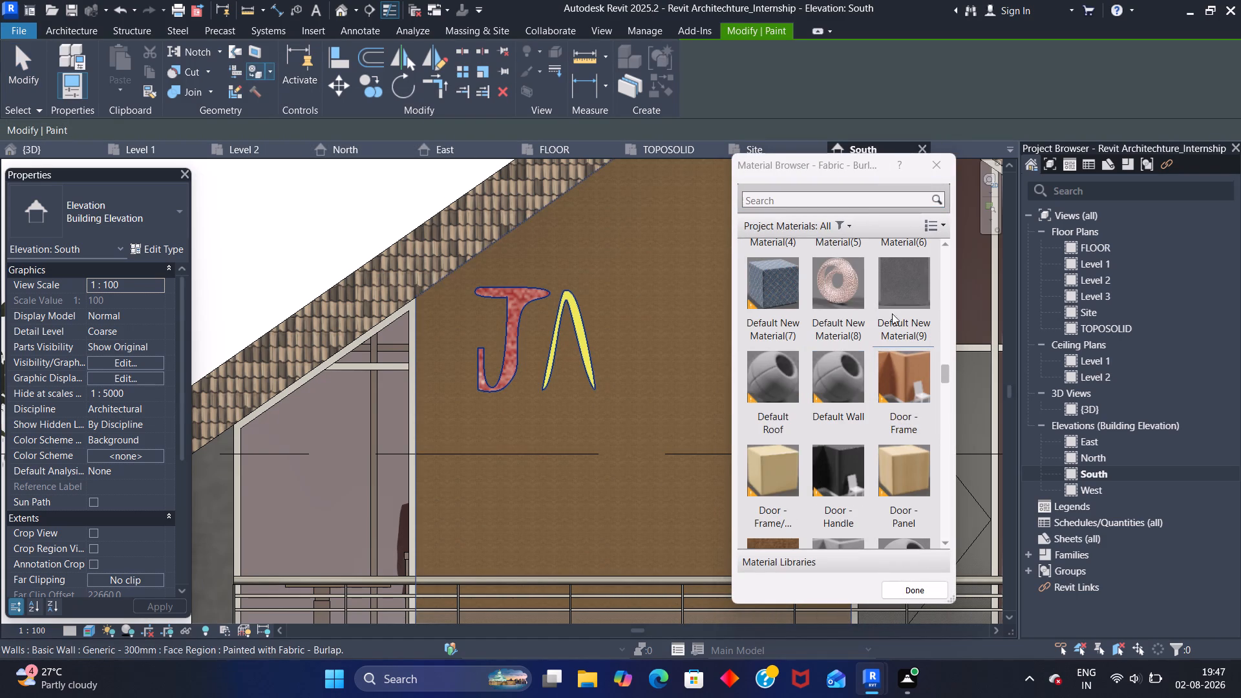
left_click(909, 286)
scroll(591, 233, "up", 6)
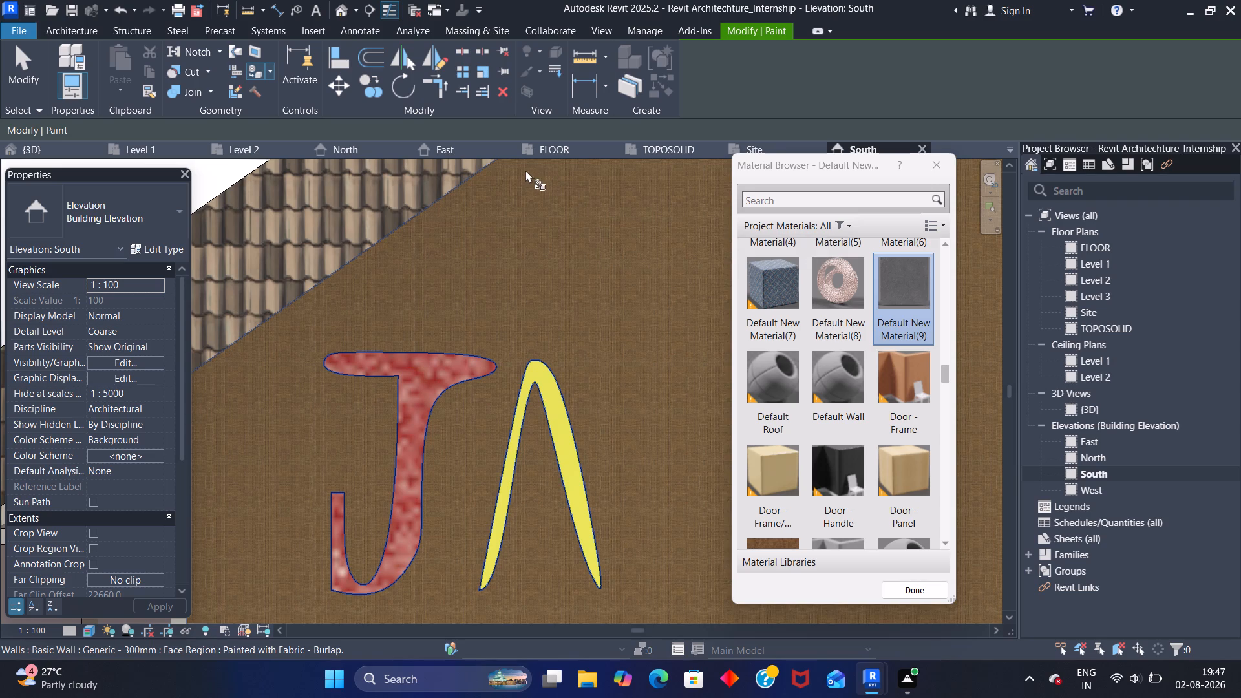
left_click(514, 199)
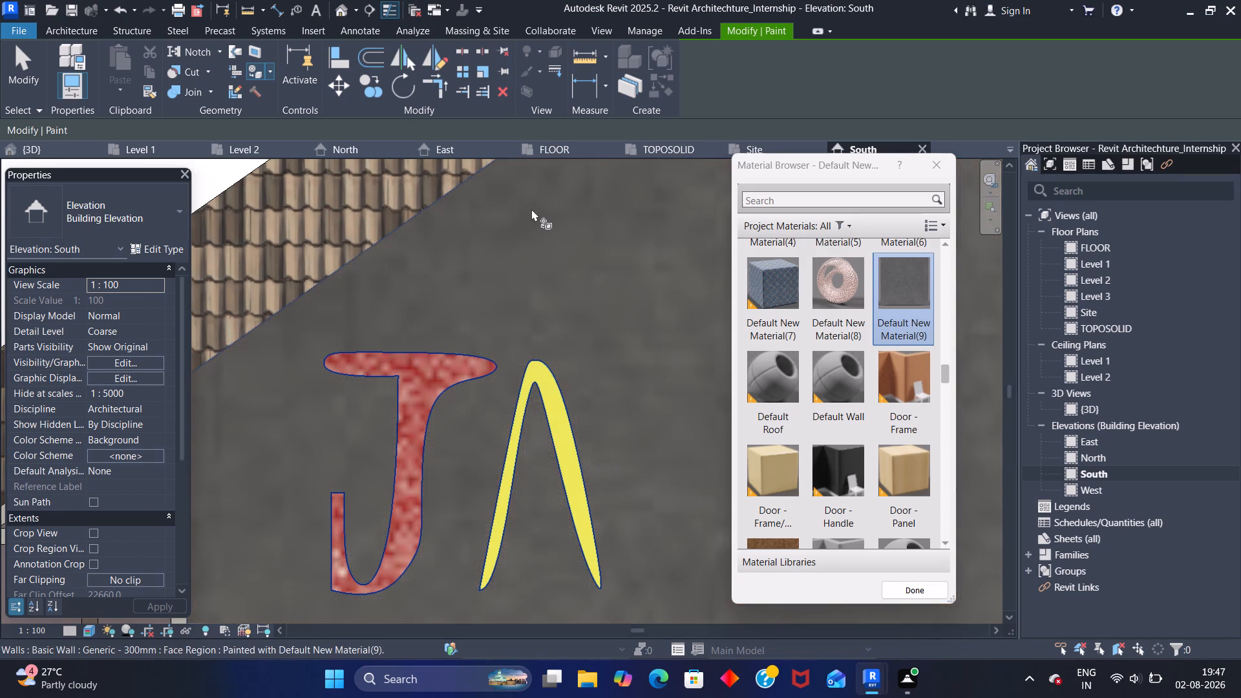
Paint the J letter region and the wall face around the letters with Fabric - Burlap from the project materials.
scroll(548, 232, "down", 4)
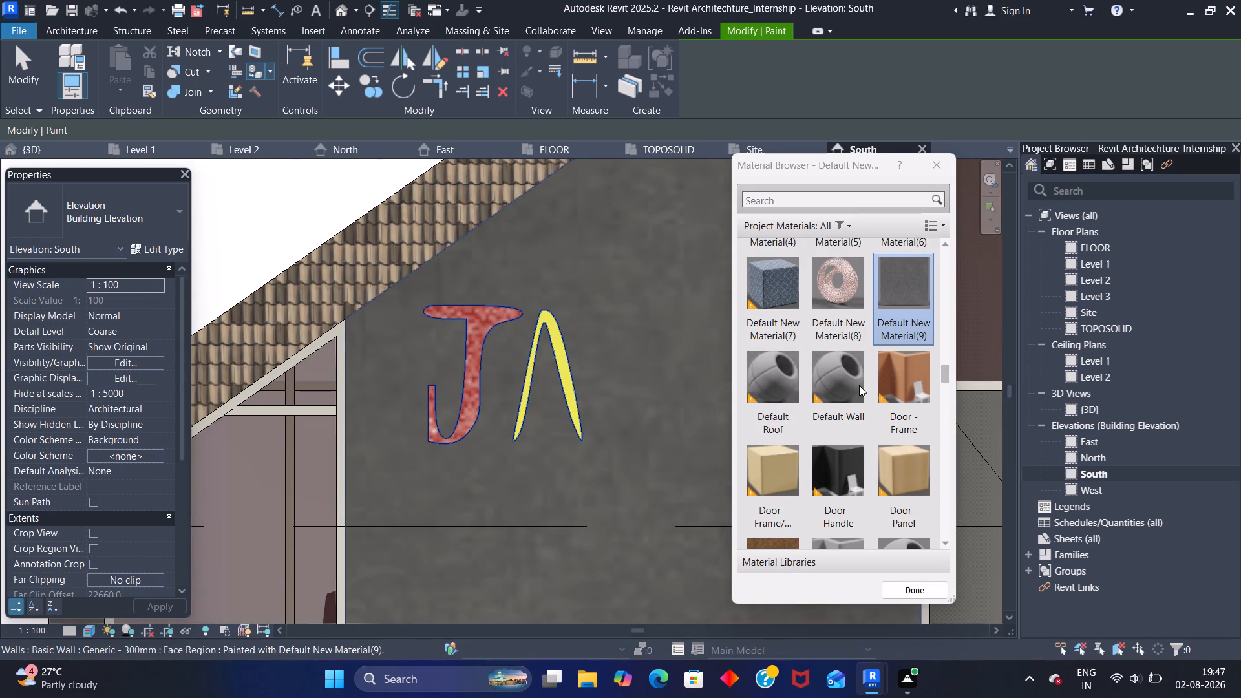
scroll(863, 413, "up", 2)
scroll(857, 411, "down", 1)
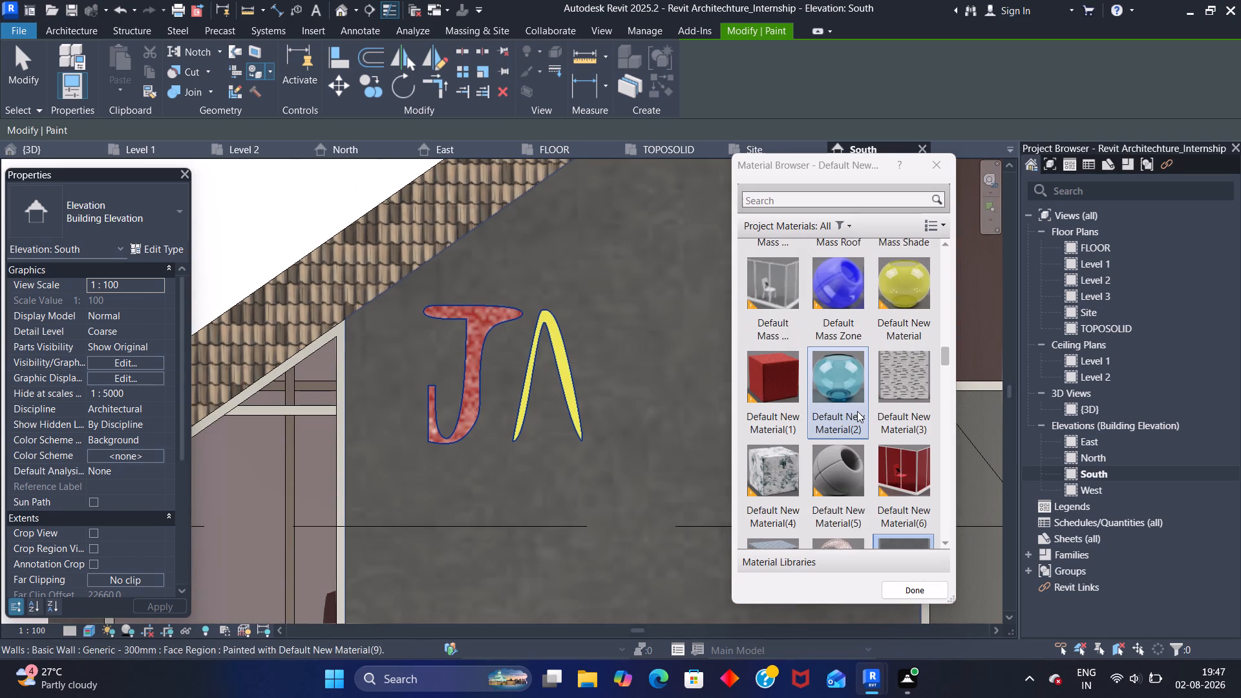
scroll(863, 416, "down", 3)
scroll(867, 416, "up", 1)
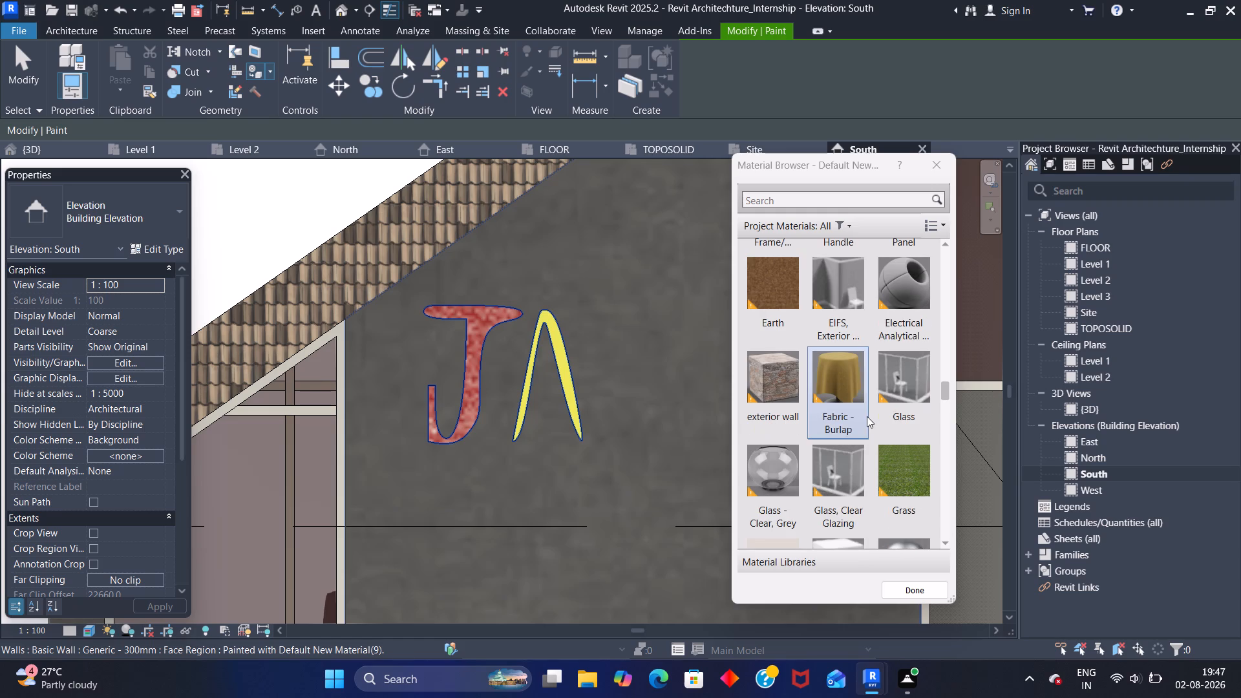
scroll(878, 407, "up", 1)
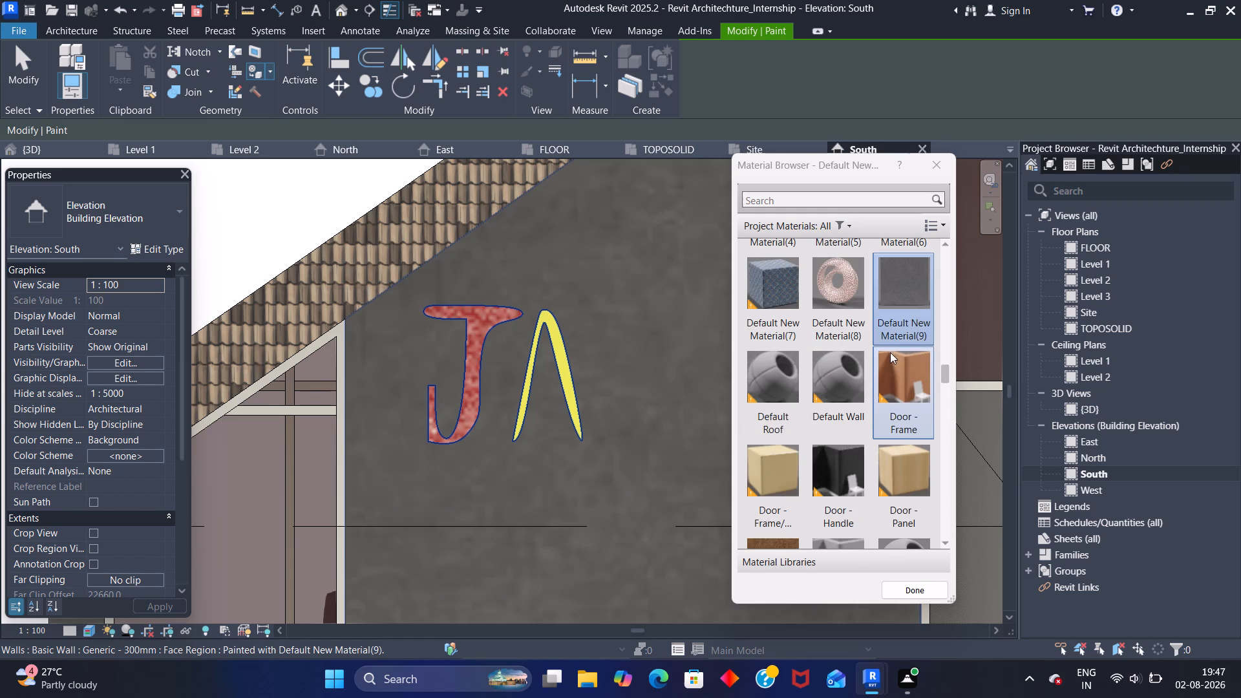
scroll(884, 349, "up", 1)
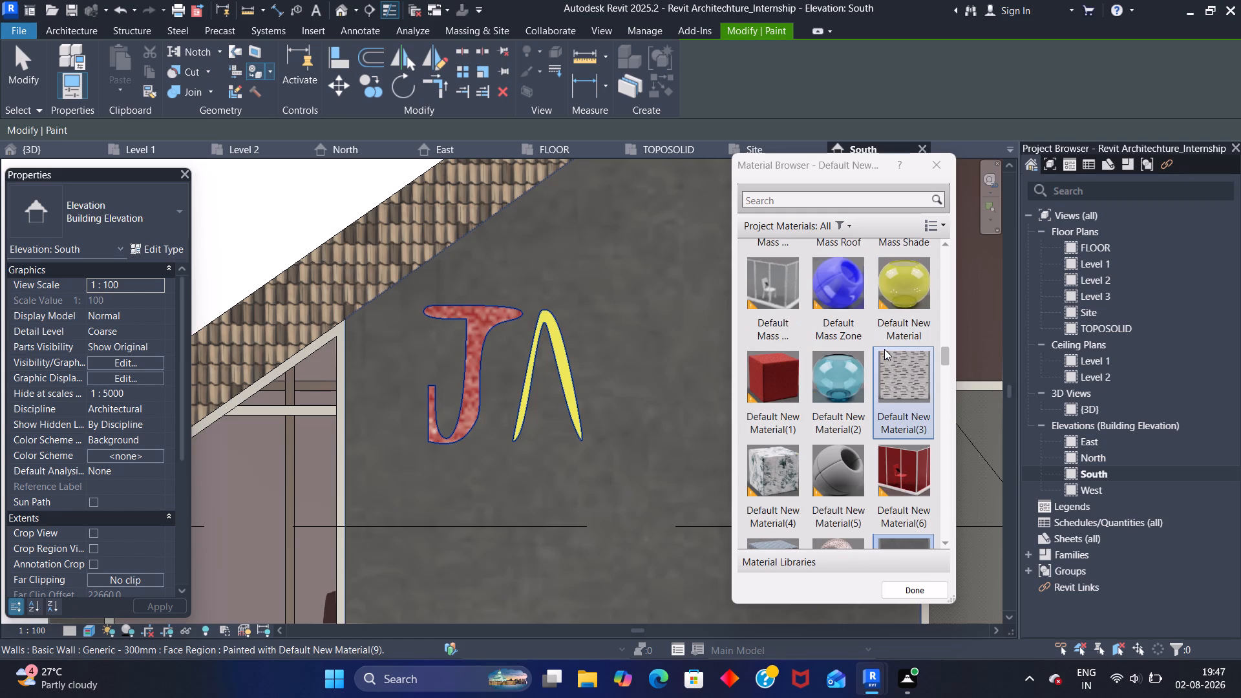
scroll(887, 340, "up", 3)
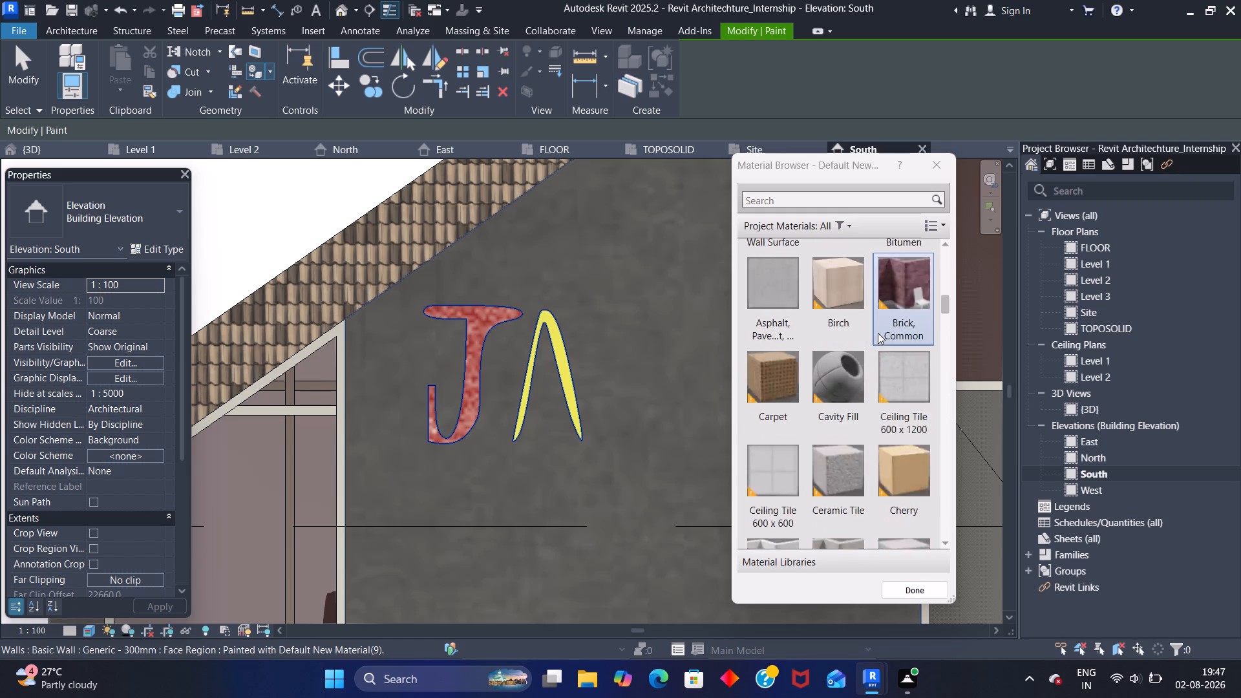
scroll(878, 333, "up", 4)
scroll(880, 330, "down", 7)
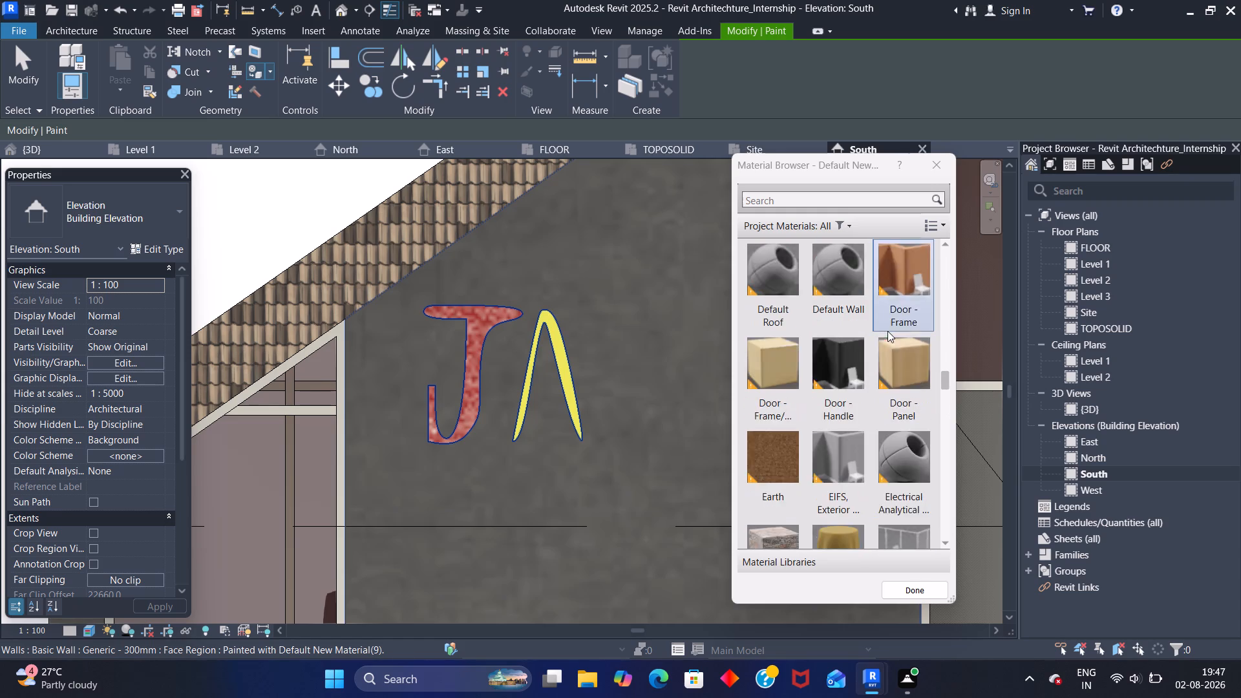
scroll(887, 331, "up", 1)
scroll(887, 331, "down", 2)
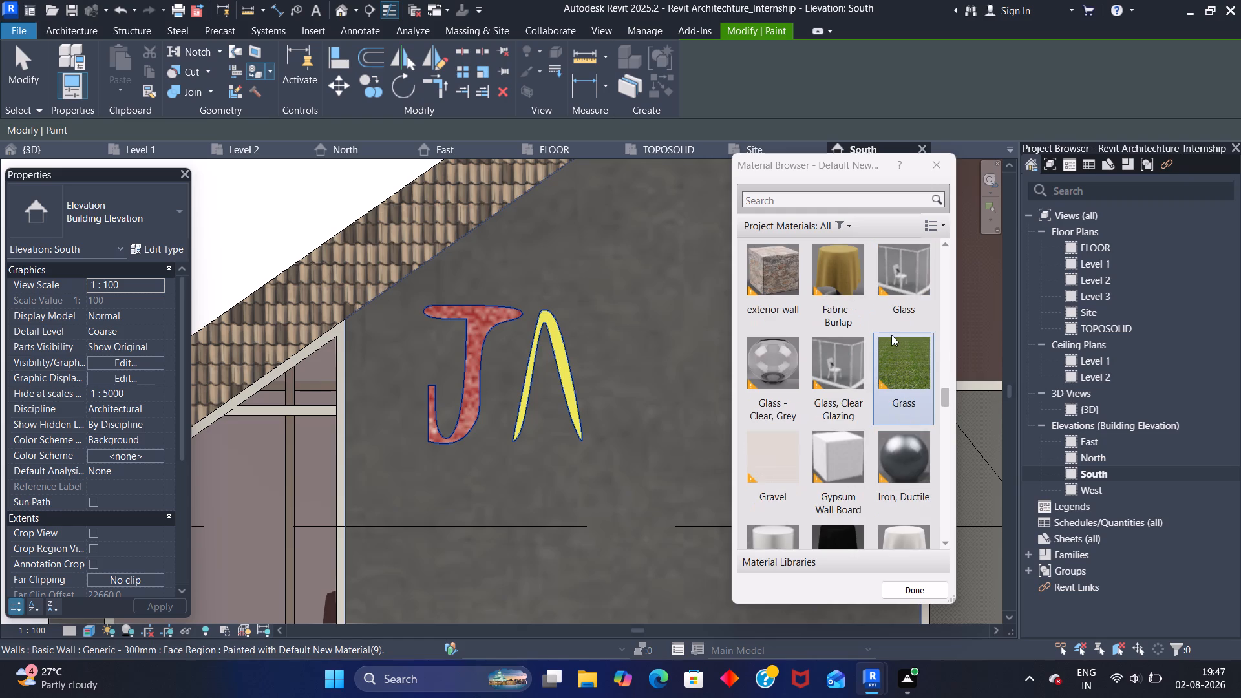
left_click(823, 281)
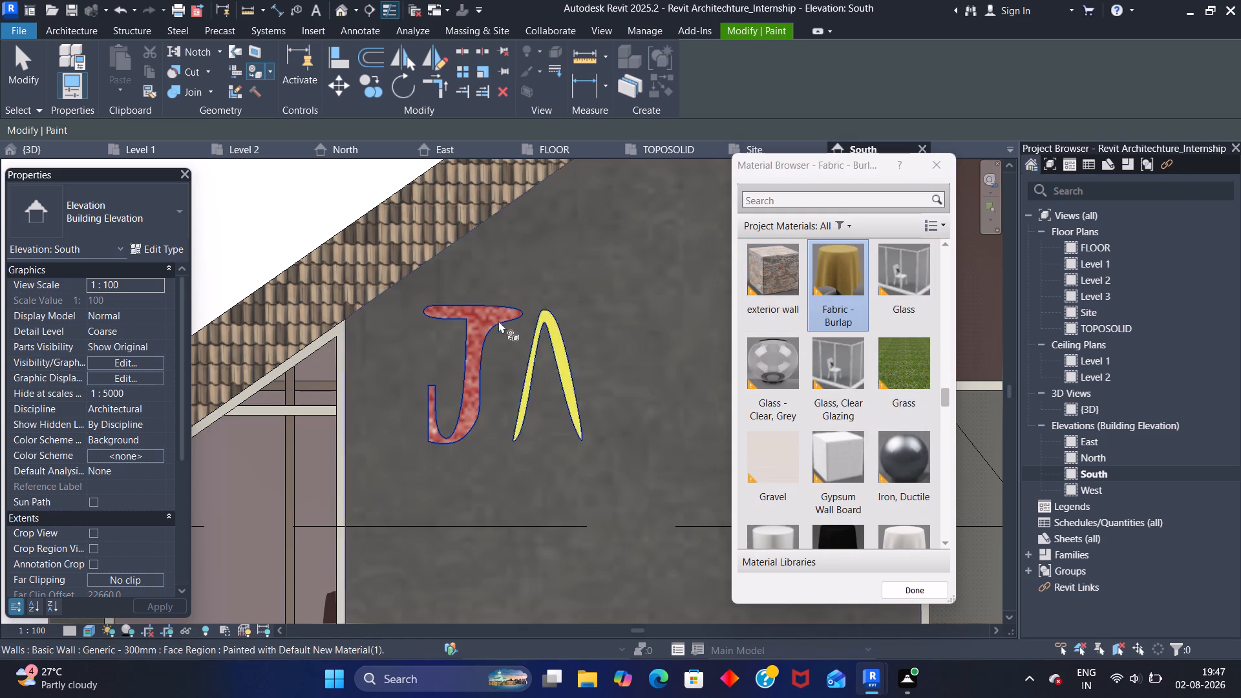
left_click(479, 317)
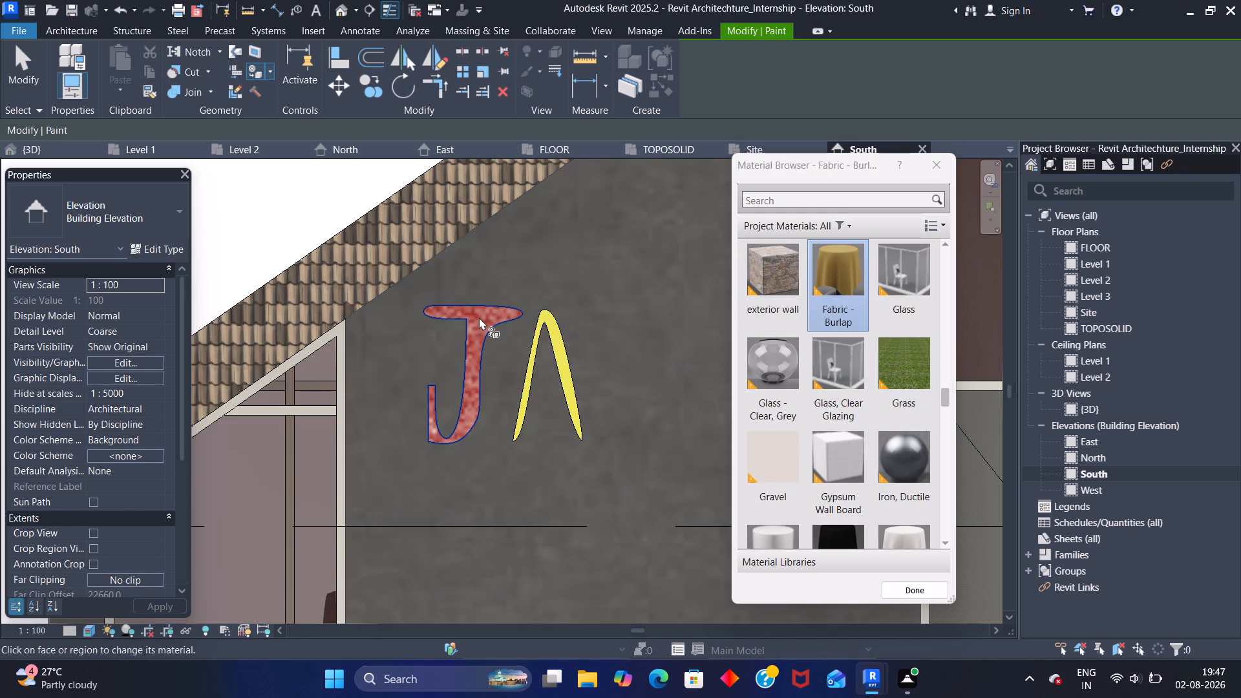
left_click(549, 323)
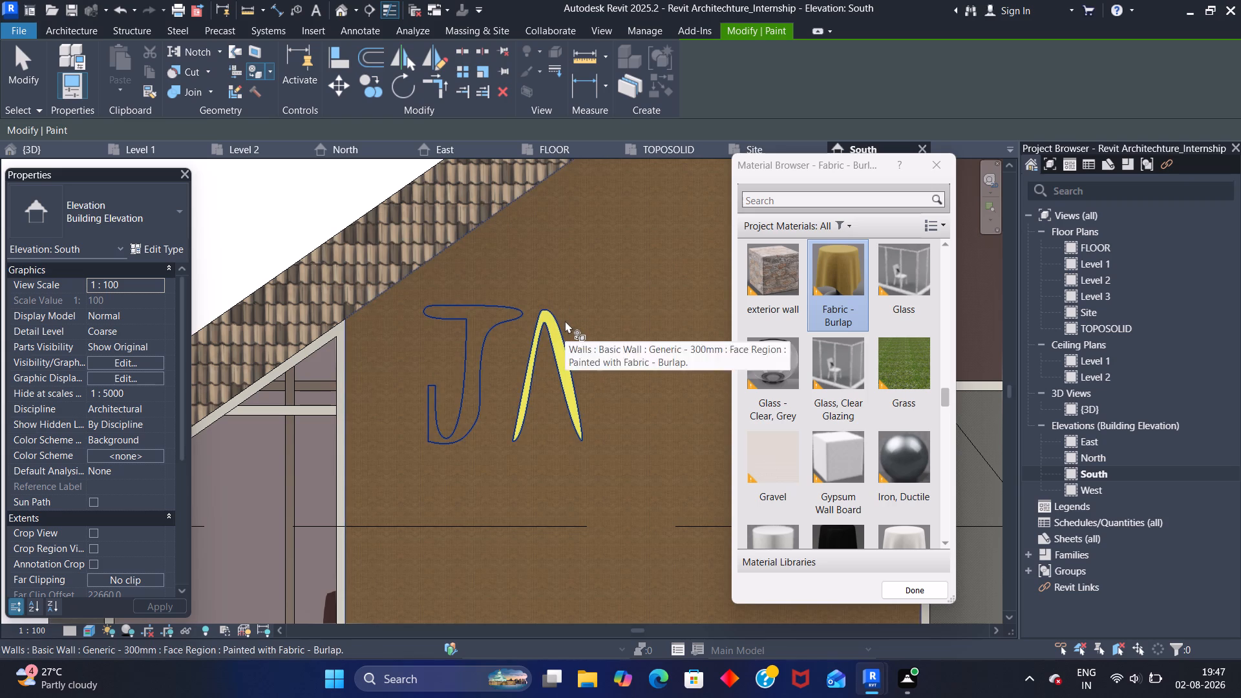
Paint the South wall face around the J and A letters with Default New Material(9) from the project materials.
scroll(853, 337, "up", 2)
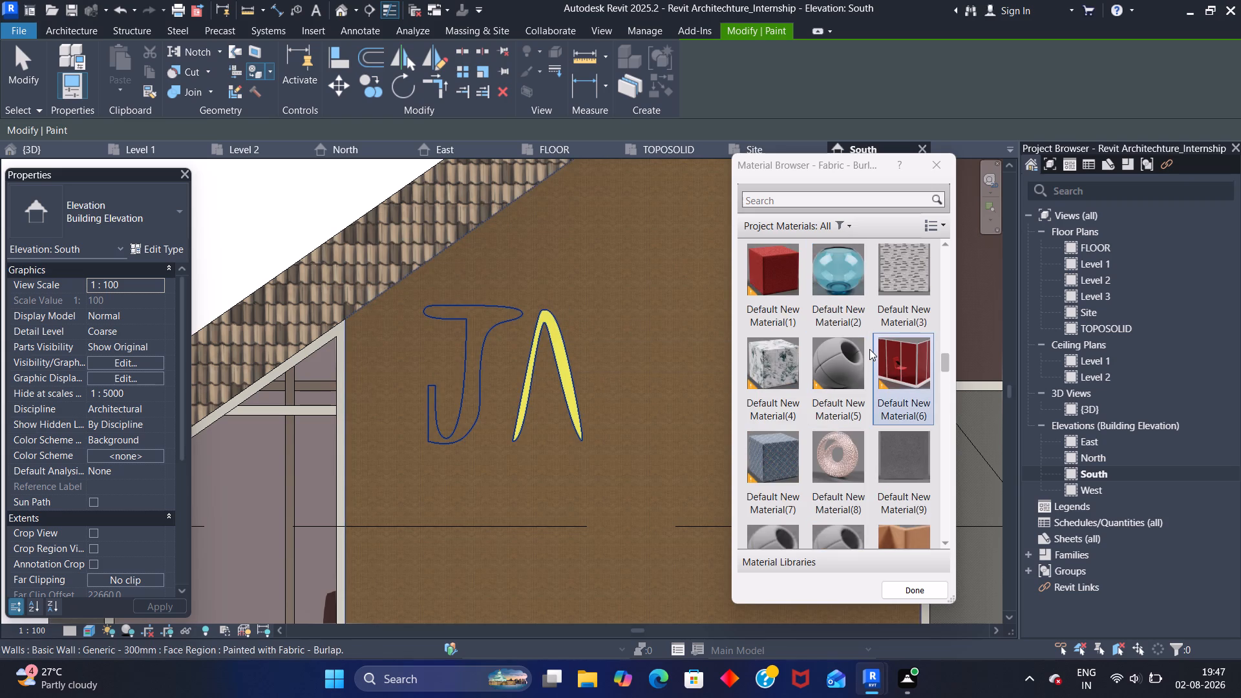
scroll(871, 348, "up", 9)
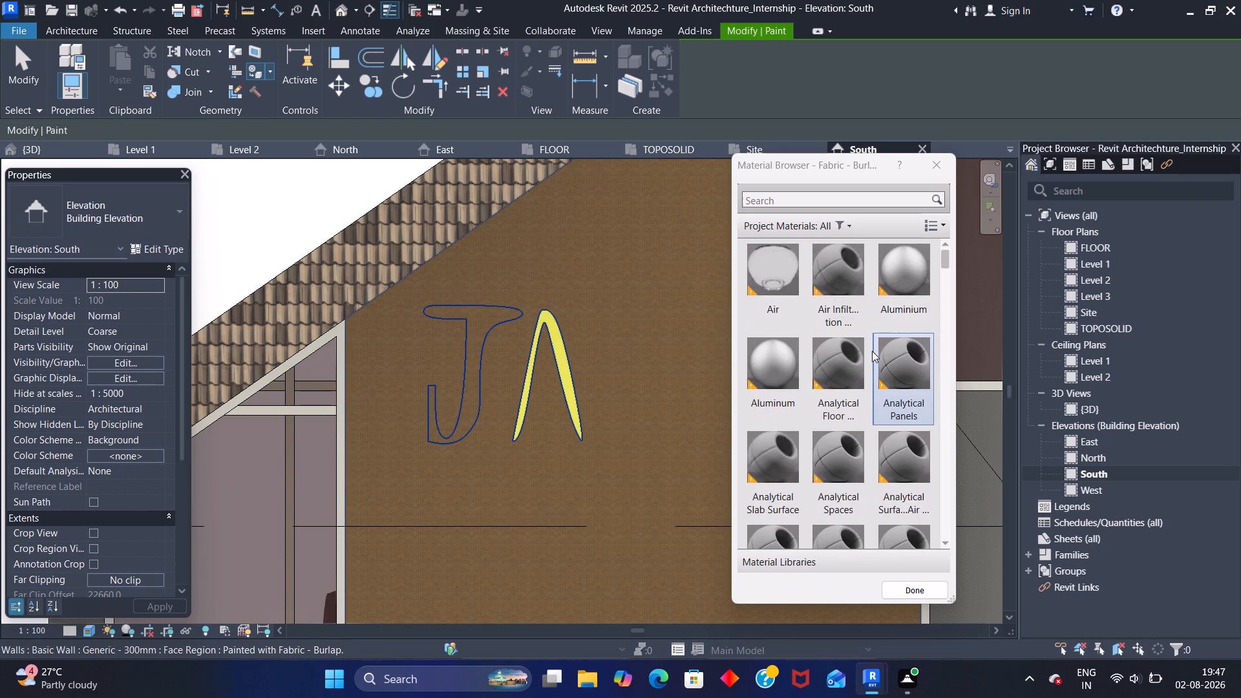
scroll(874, 351, "down", 11)
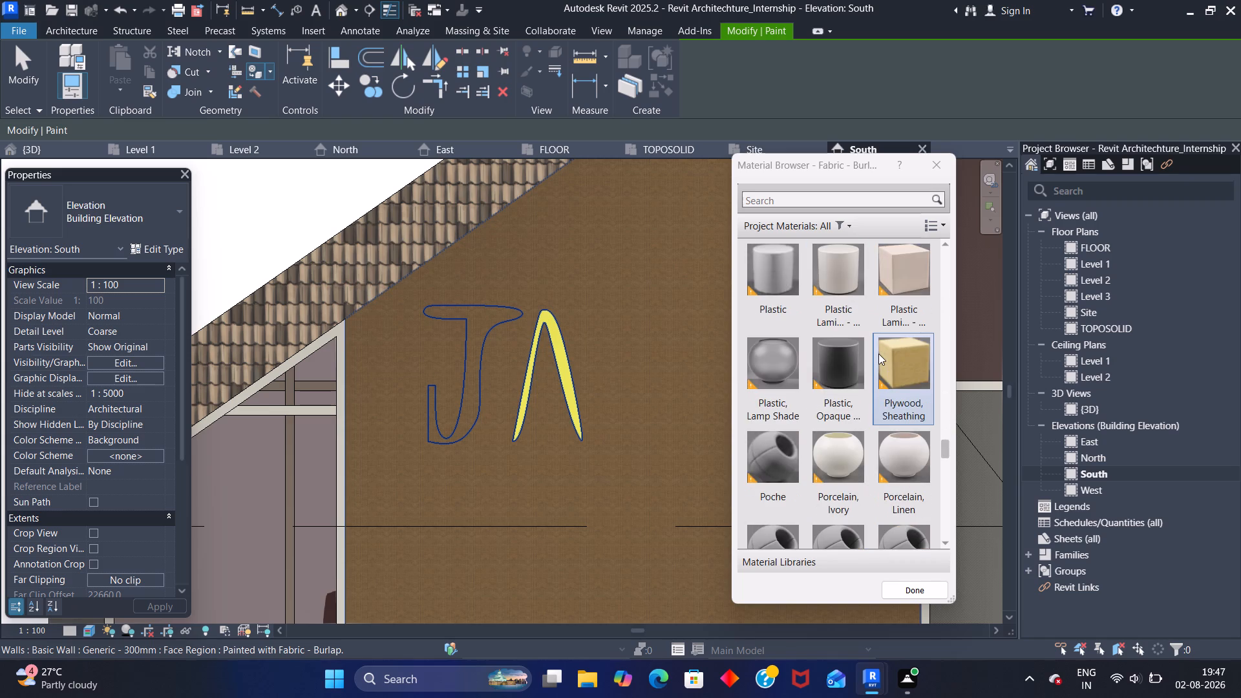
scroll(878, 354, "down", 6)
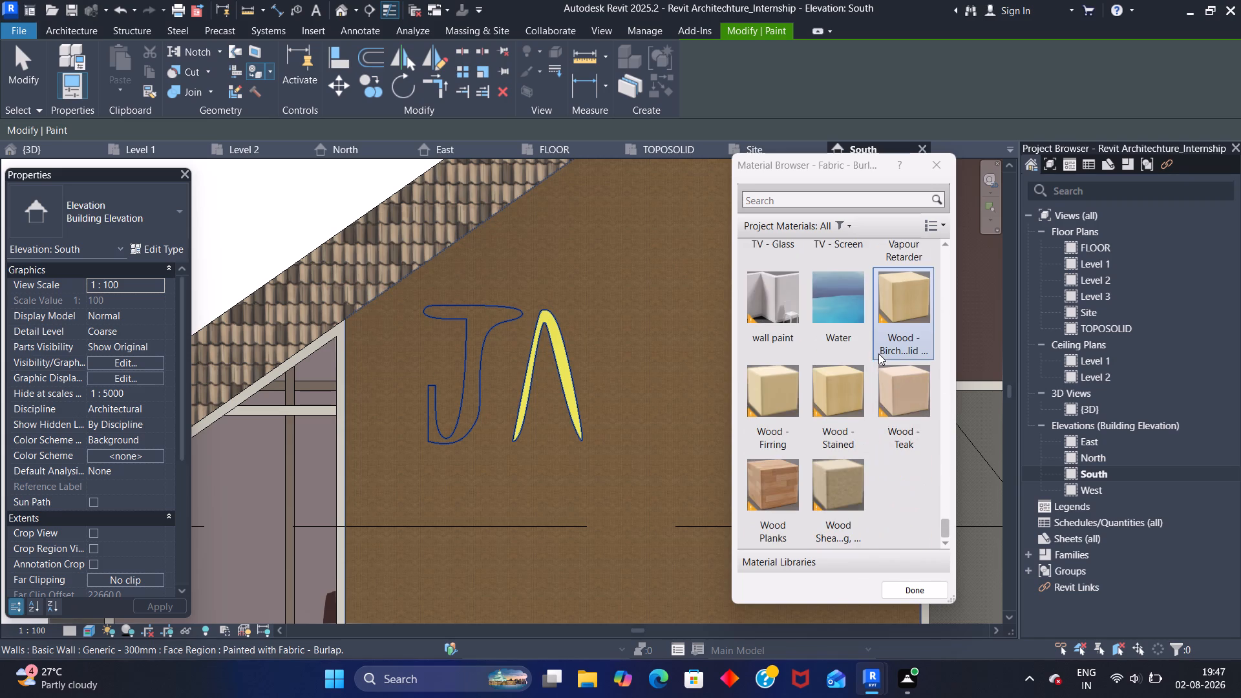
scroll(879, 354, "up", 7)
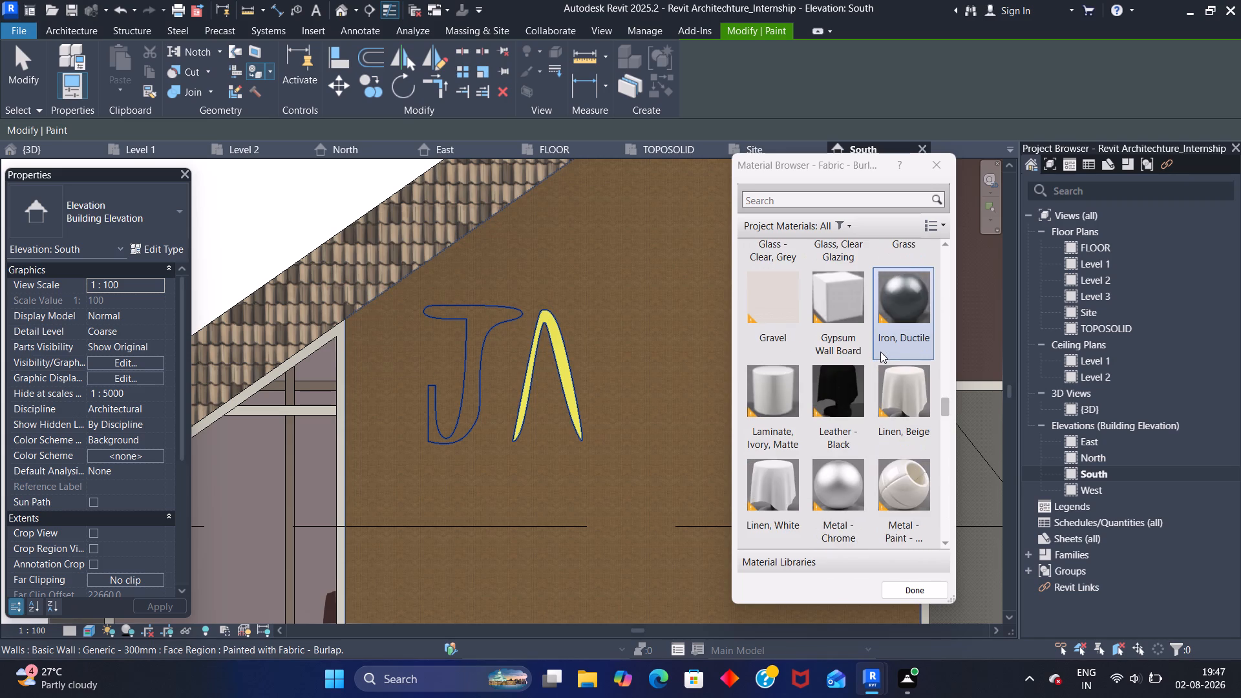
scroll(880, 352, "up", 2)
left_click(894, 310)
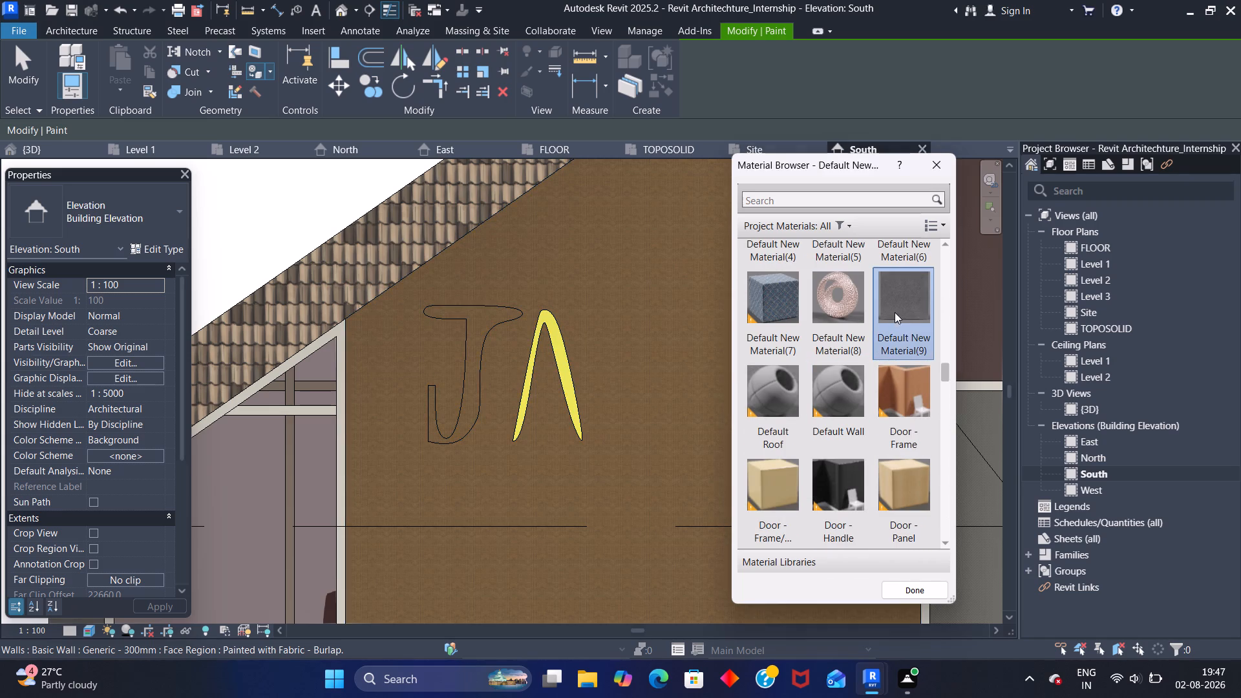
left_click(588, 297)
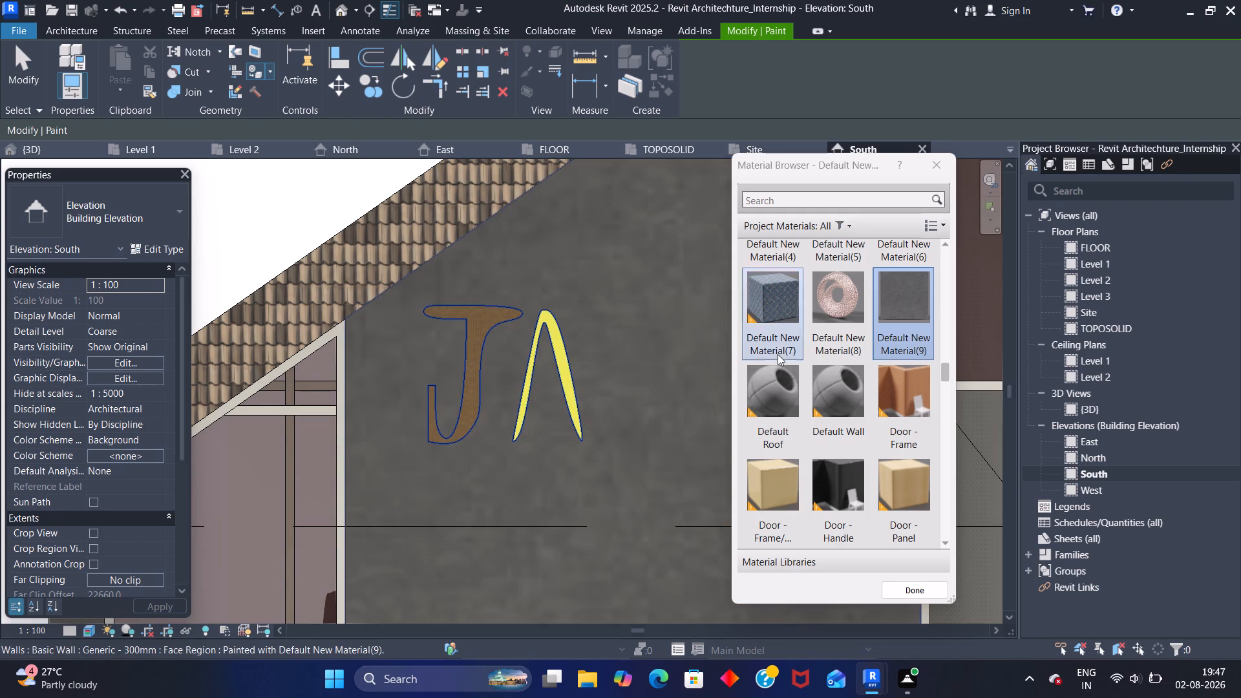
Paint the A letter region on the South wall with Fabric - Burlap and finish the Paint command.
scroll(875, 350, "up", 2)
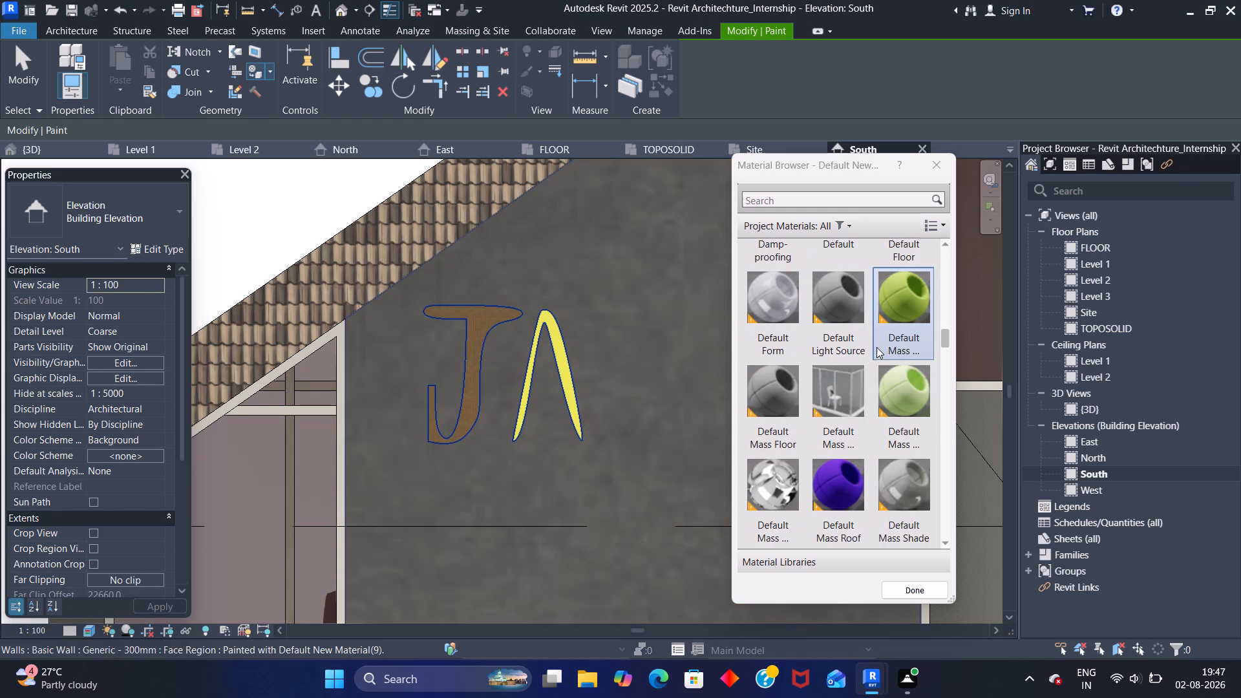
scroll(878, 346, "up", 5)
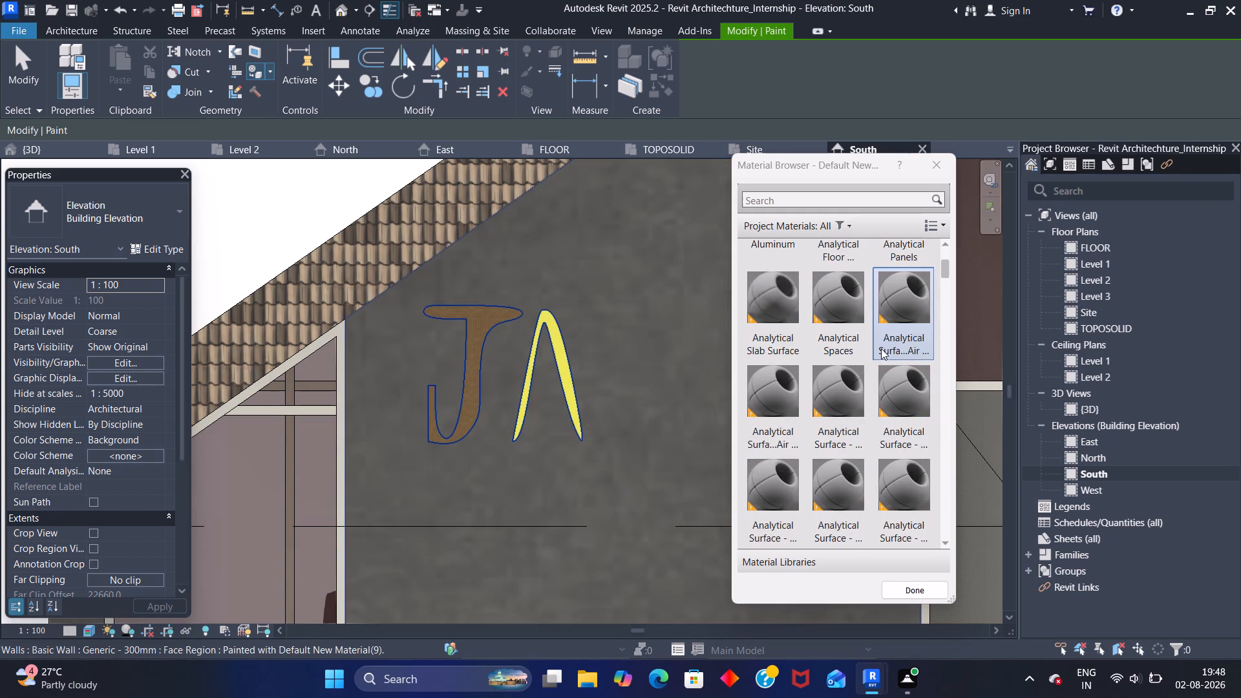
scroll(881, 348, "up", 4)
scroll(882, 348, "down", 3)
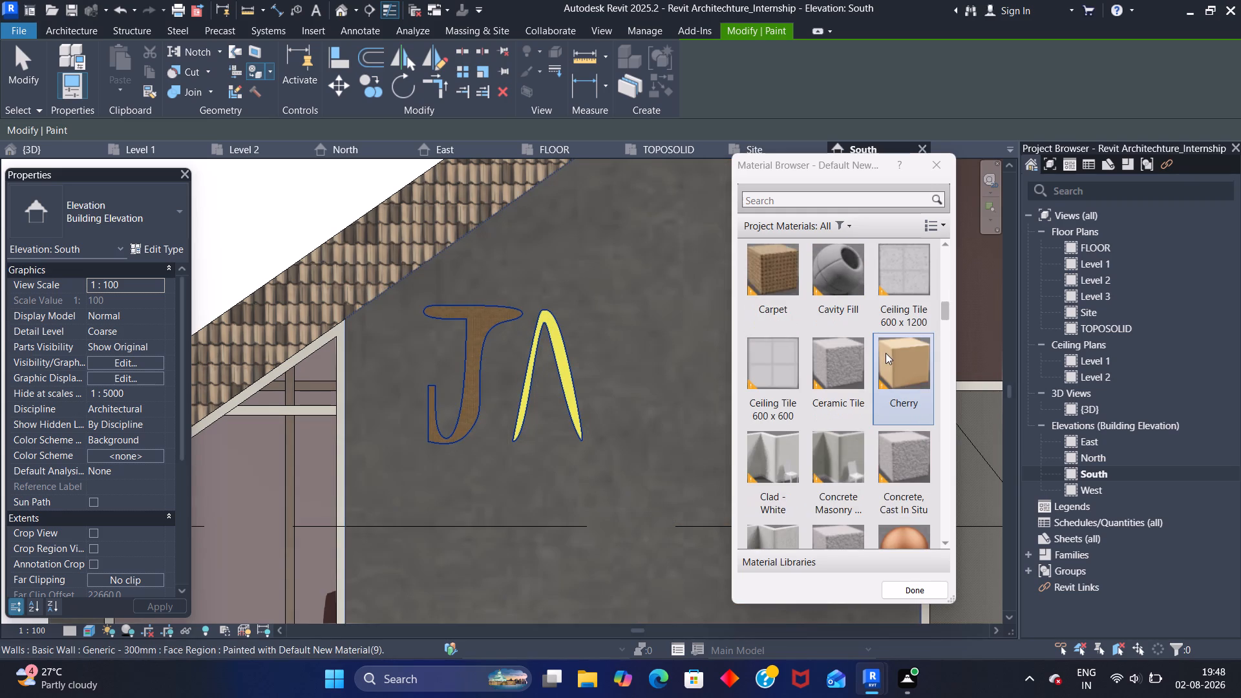
scroll(886, 353, "down", 4)
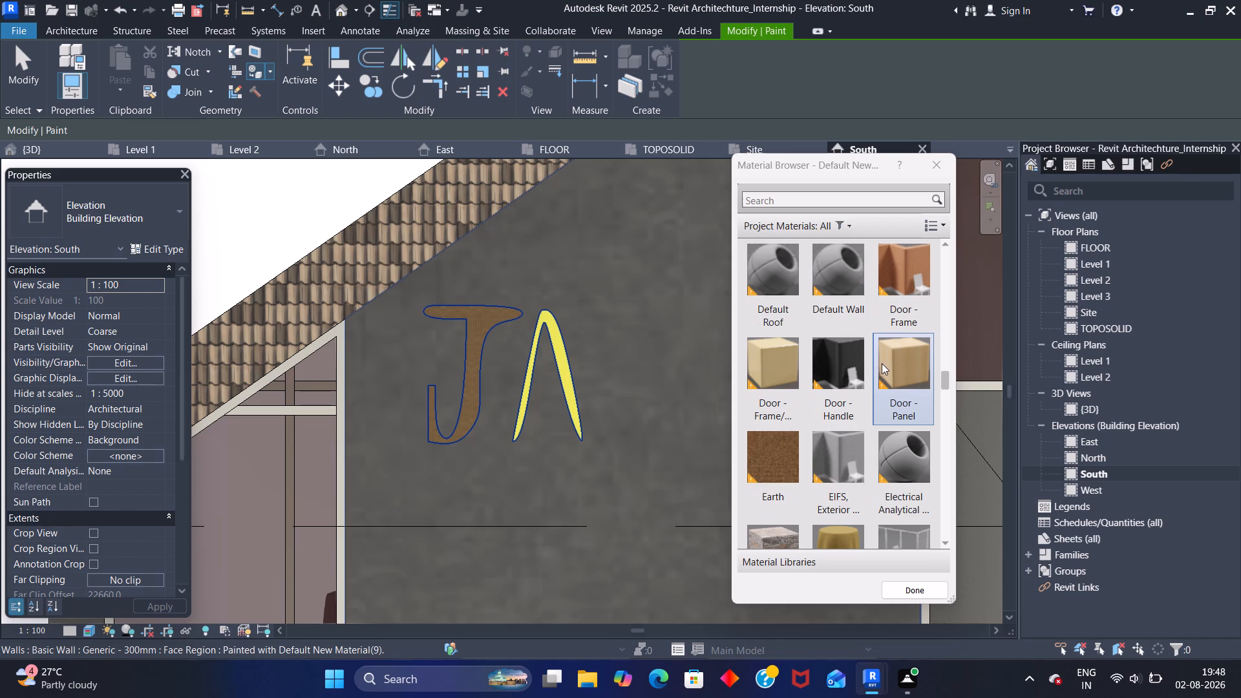
left_click(829, 491)
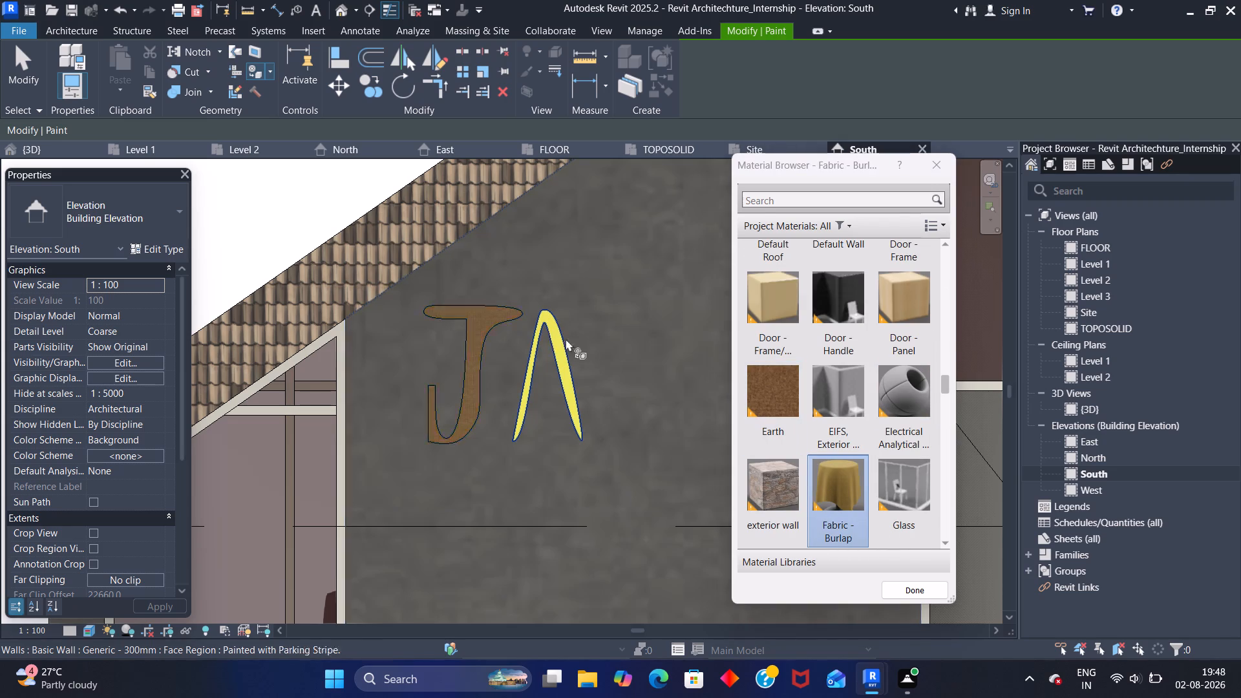
scroll(554, 337, "up", 10)
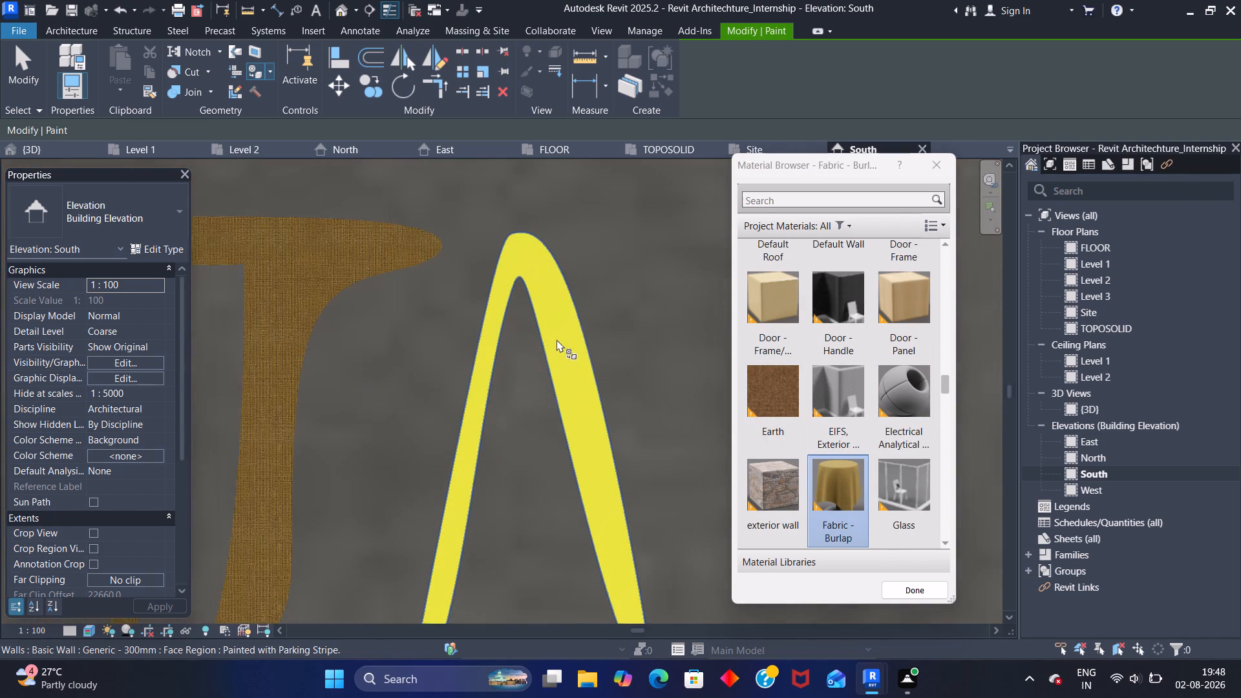
scroll(557, 339, "up", 2)
left_click(563, 321)
scroll(562, 323, "down", 4)
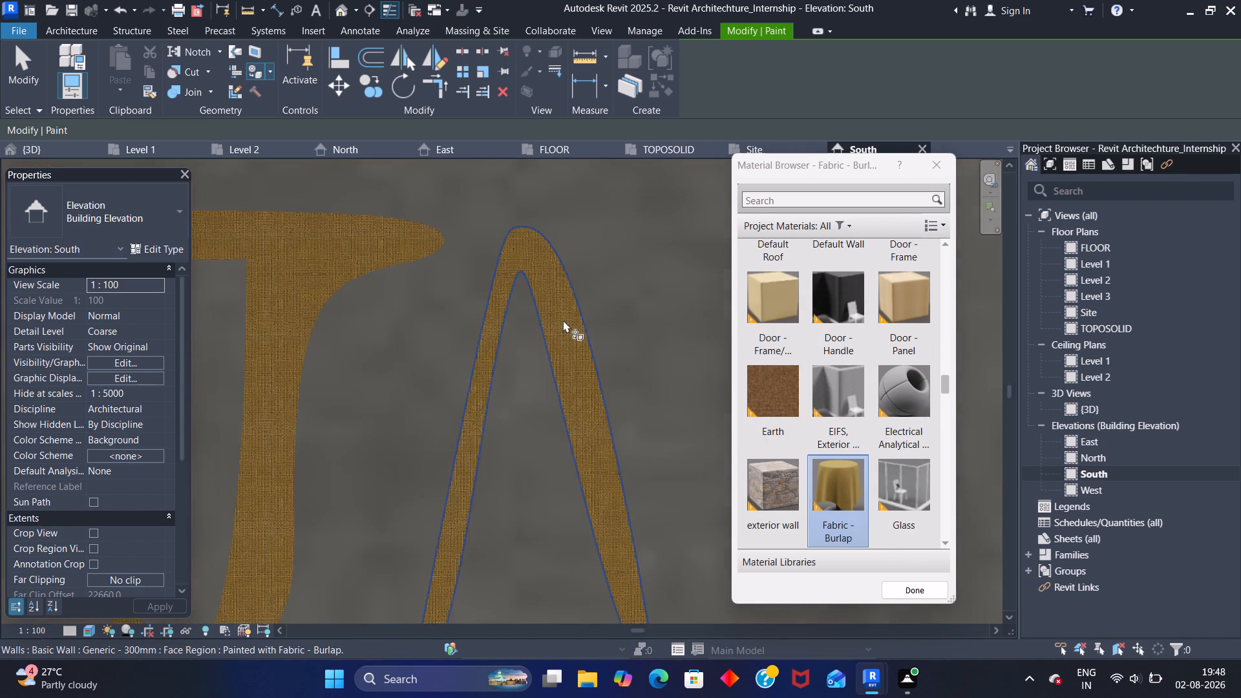
scroll(563, 320, "down", 12)
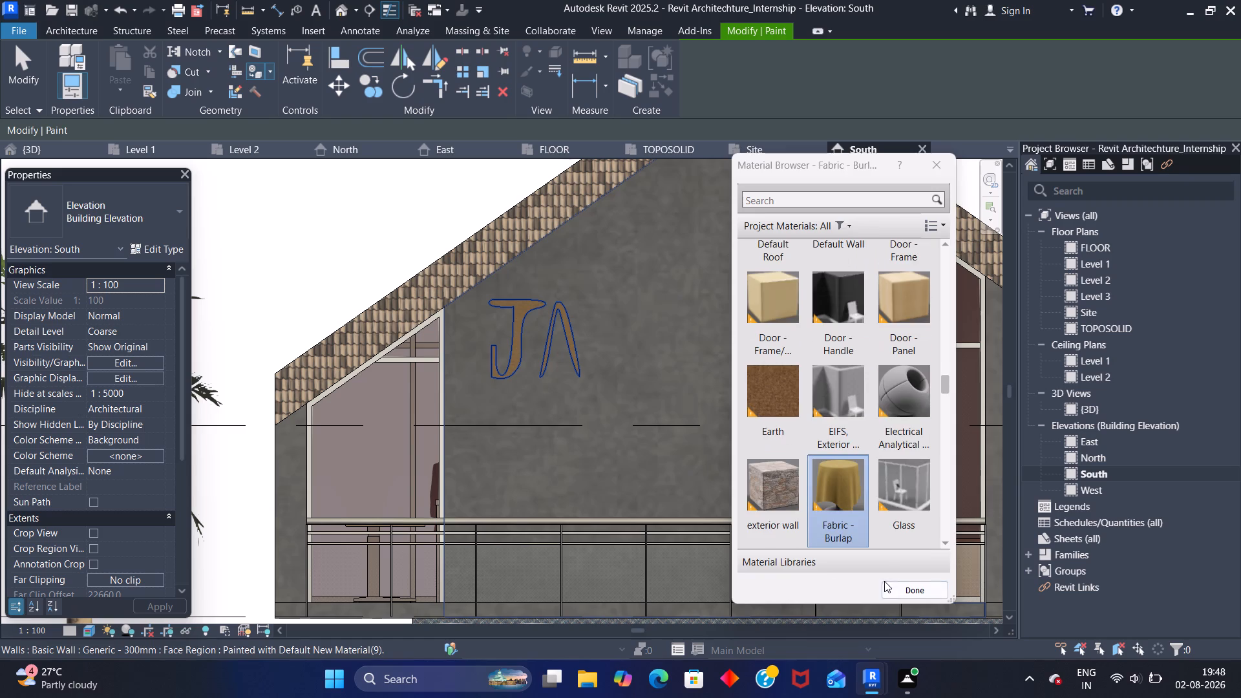
left_click(904, 587)
scroll(659, 373, "down", 6)
scroll(539, 285, "down", 2)
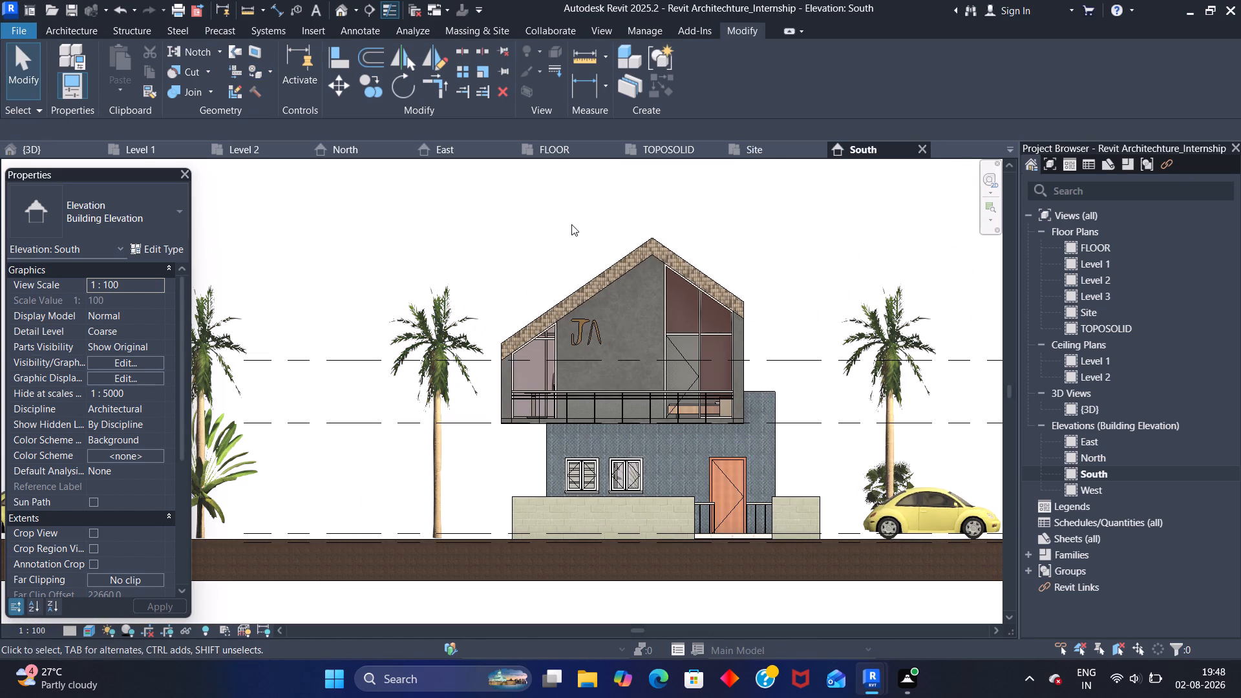
scroll(614, 416, "down", 2)
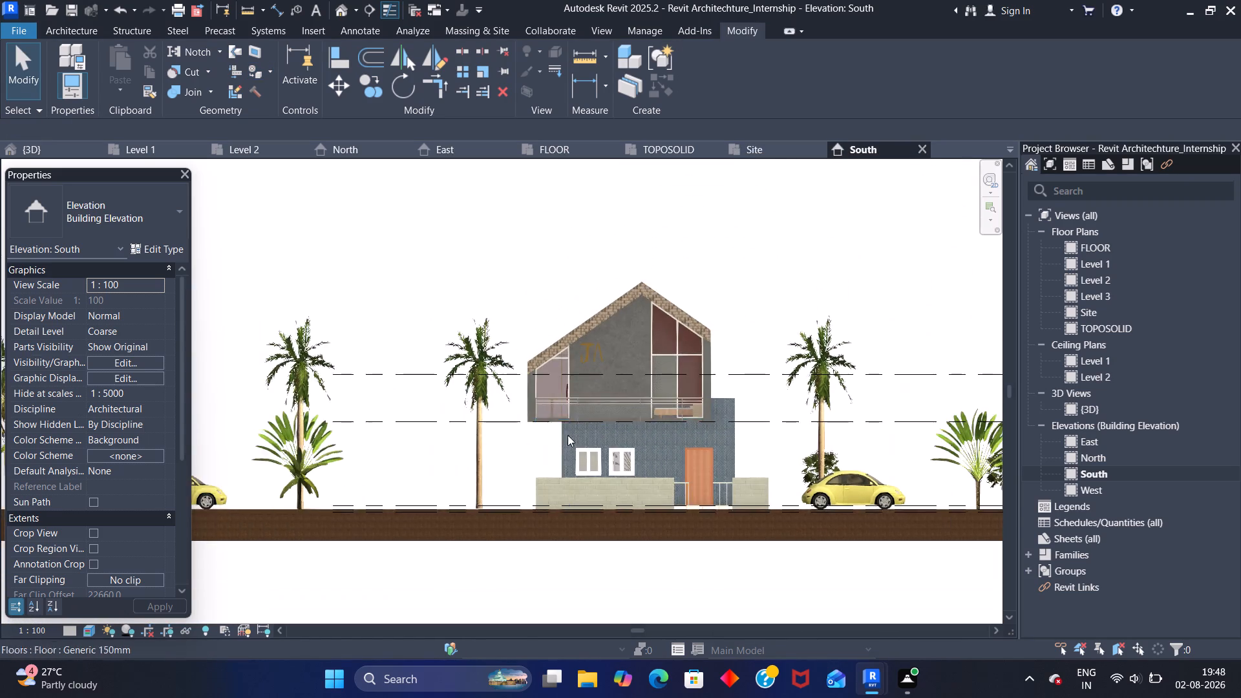
scroll(567, 435, "down", 2)
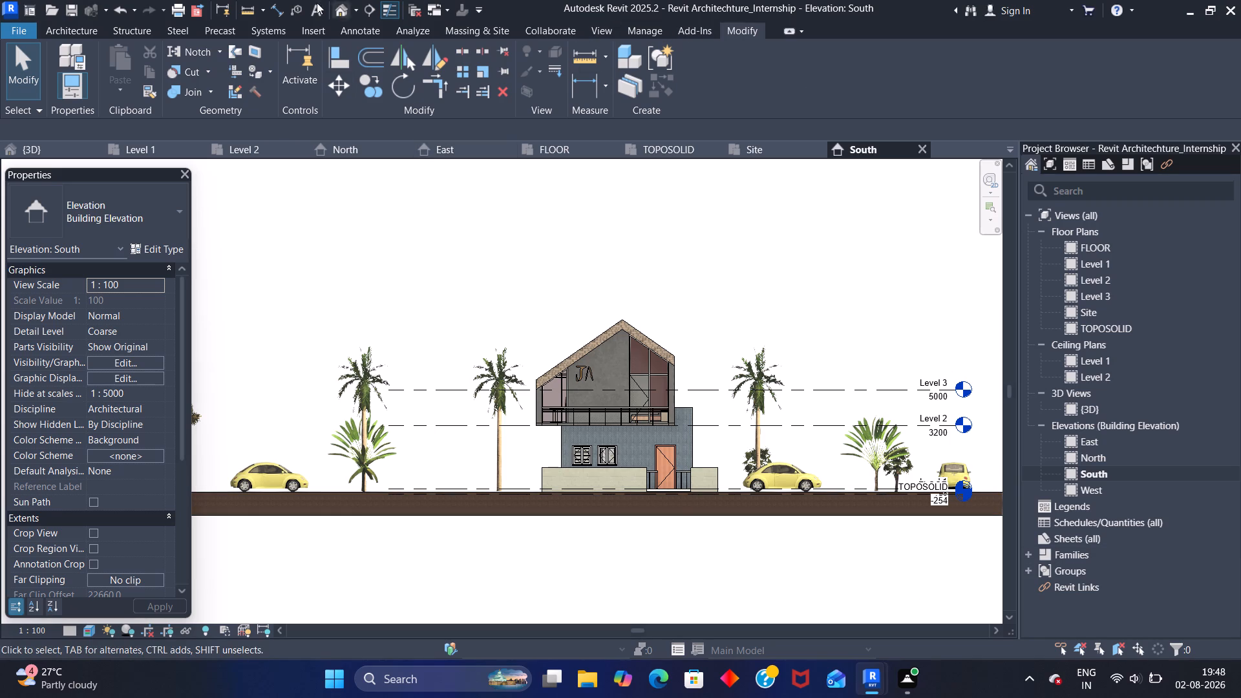
Load the M_Street Light - Standard family as a component from the US library's Lighting, Architectural, External folder.
left_click(79, 33)
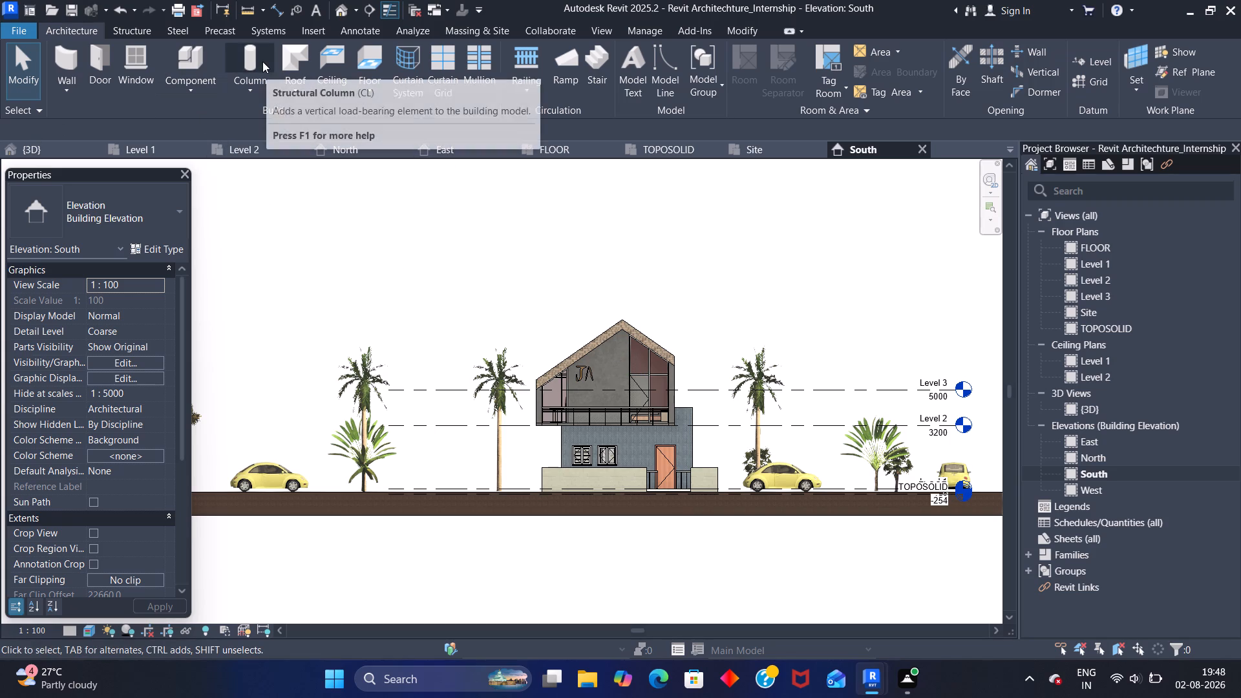
left_click(186, 65)
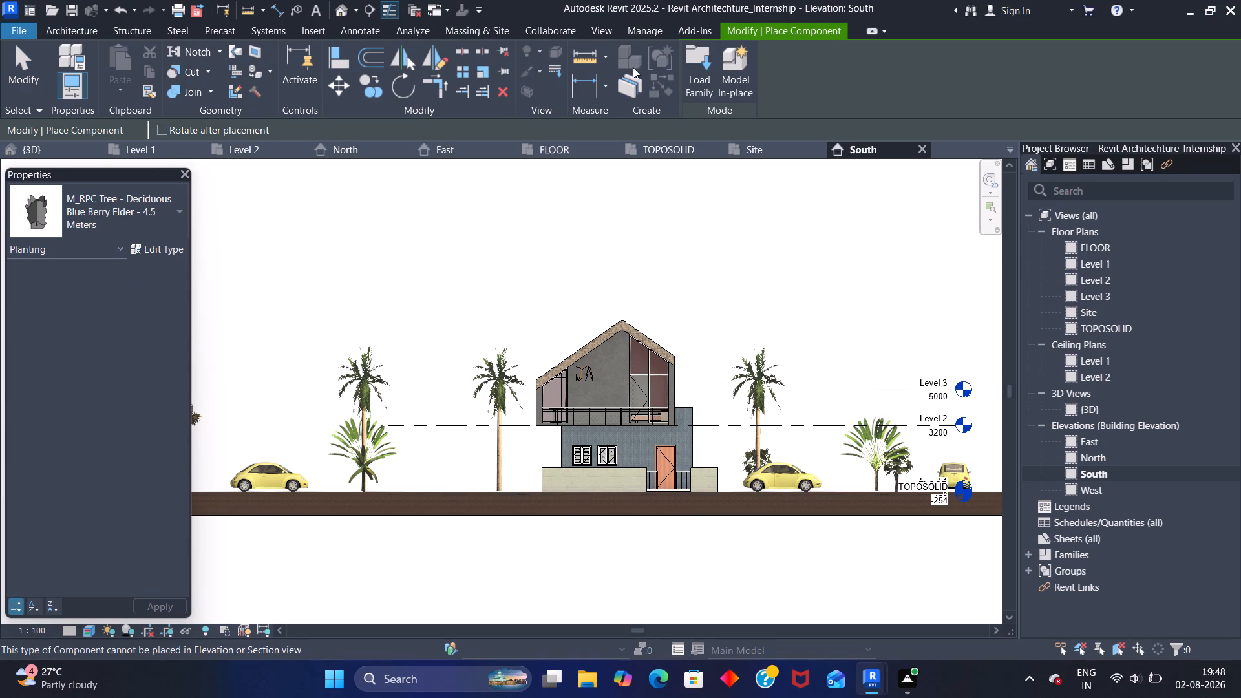
left_click(691, 58)
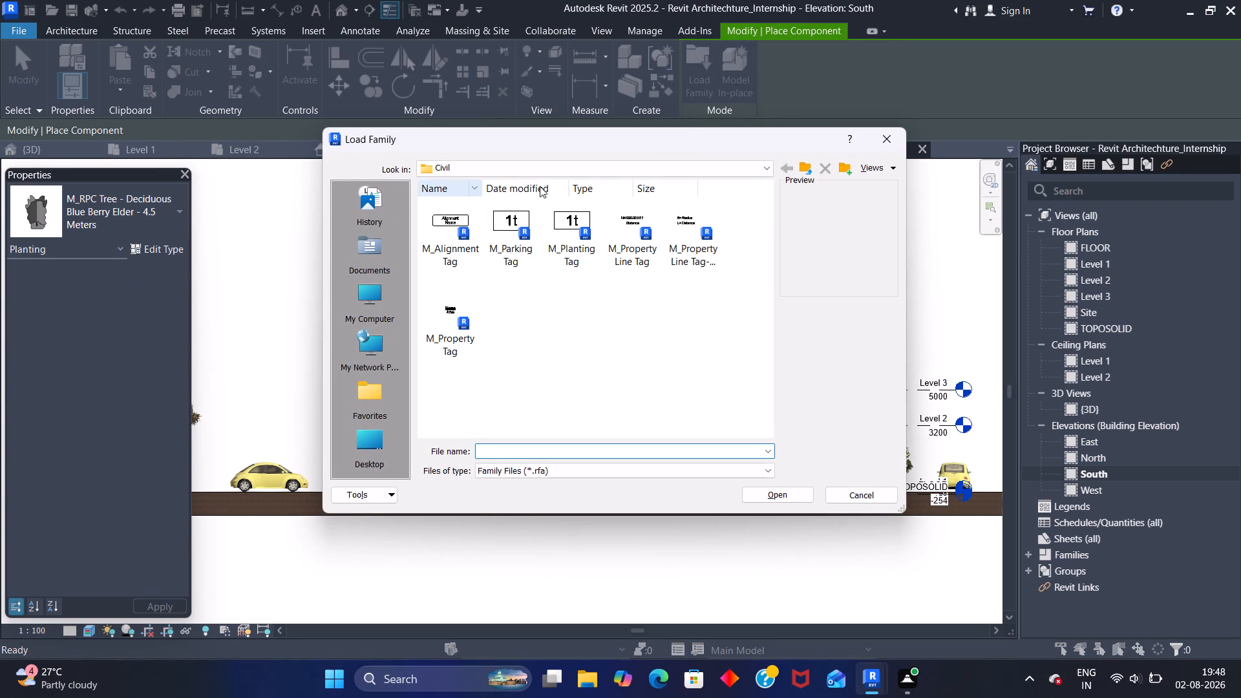
left_click(765, 165)
left_click(544, 282)
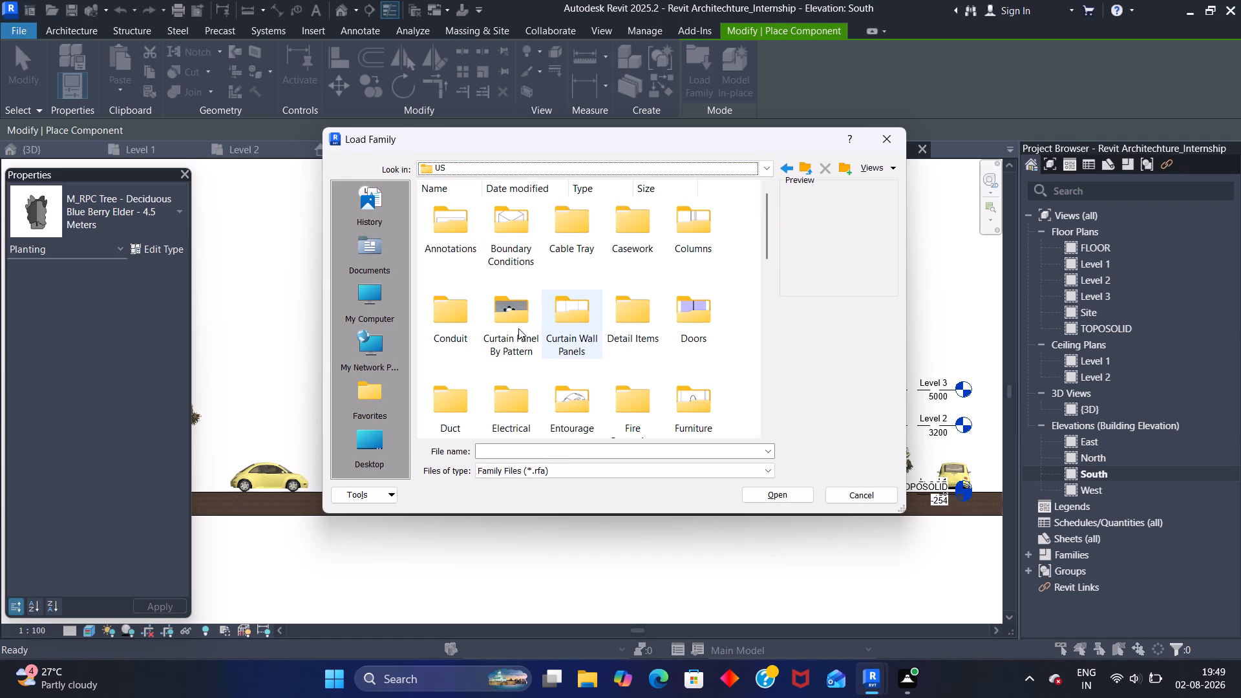
scroll(543, 374, "down", 1)
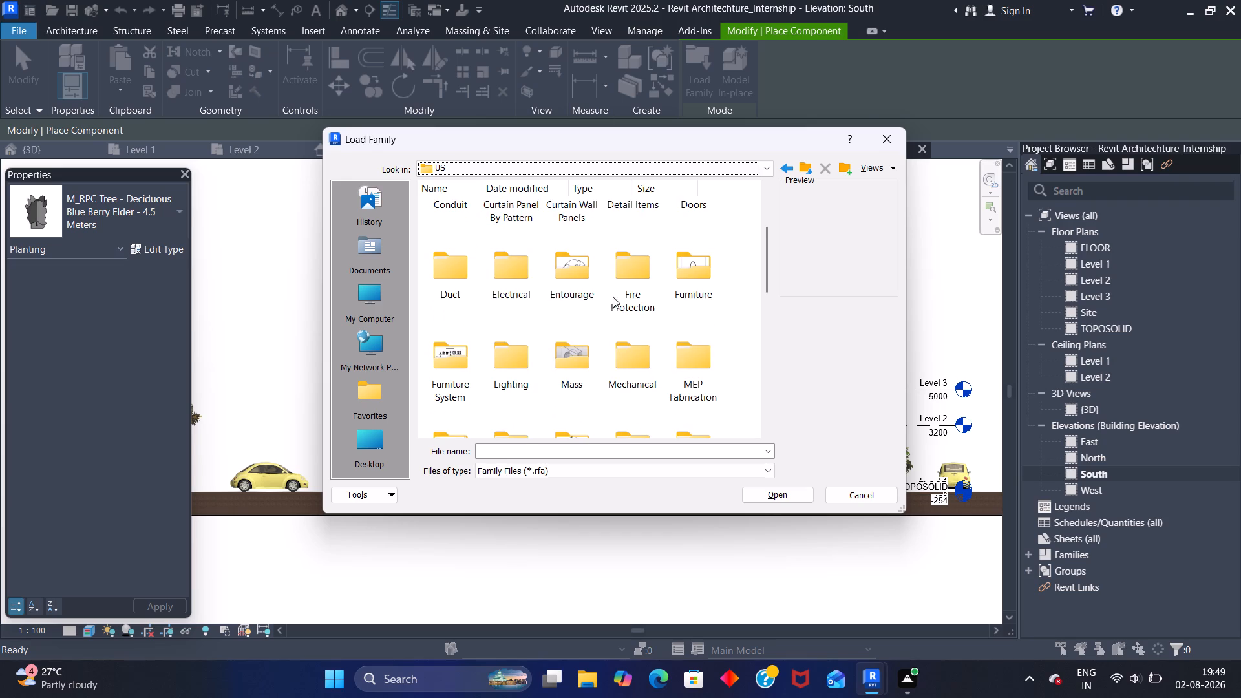
scroll(613, 323, "down", 1)
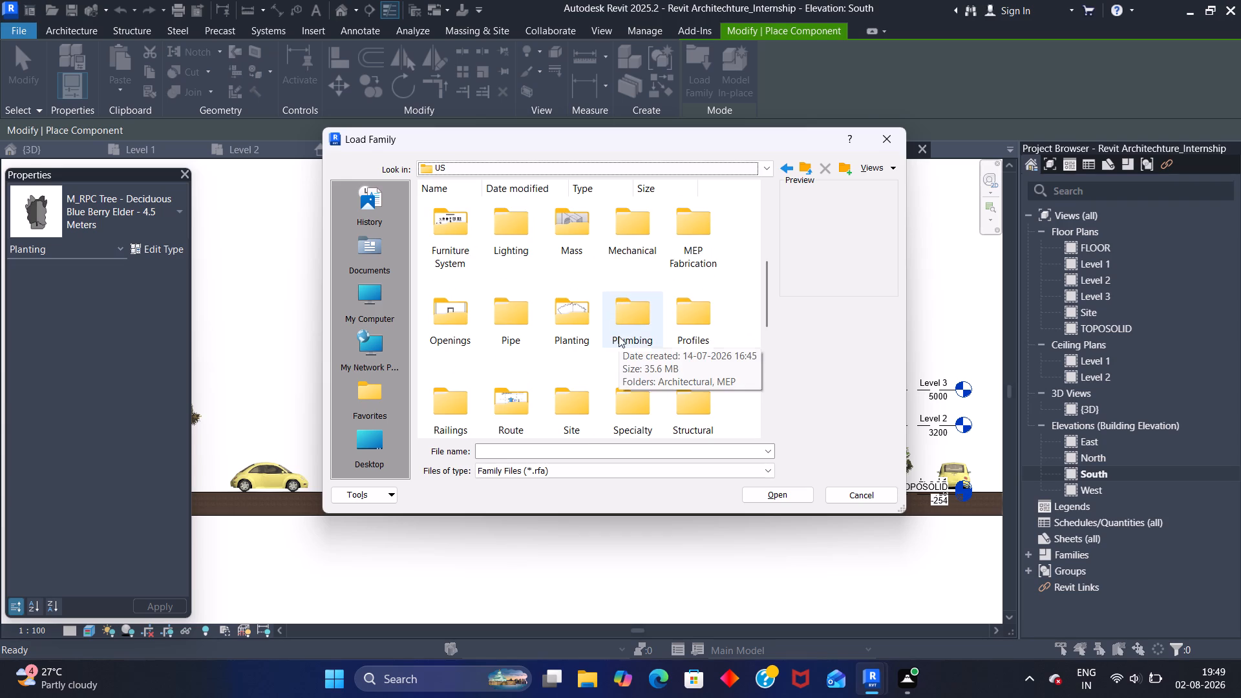
scroll(527, 369, "down", 1)
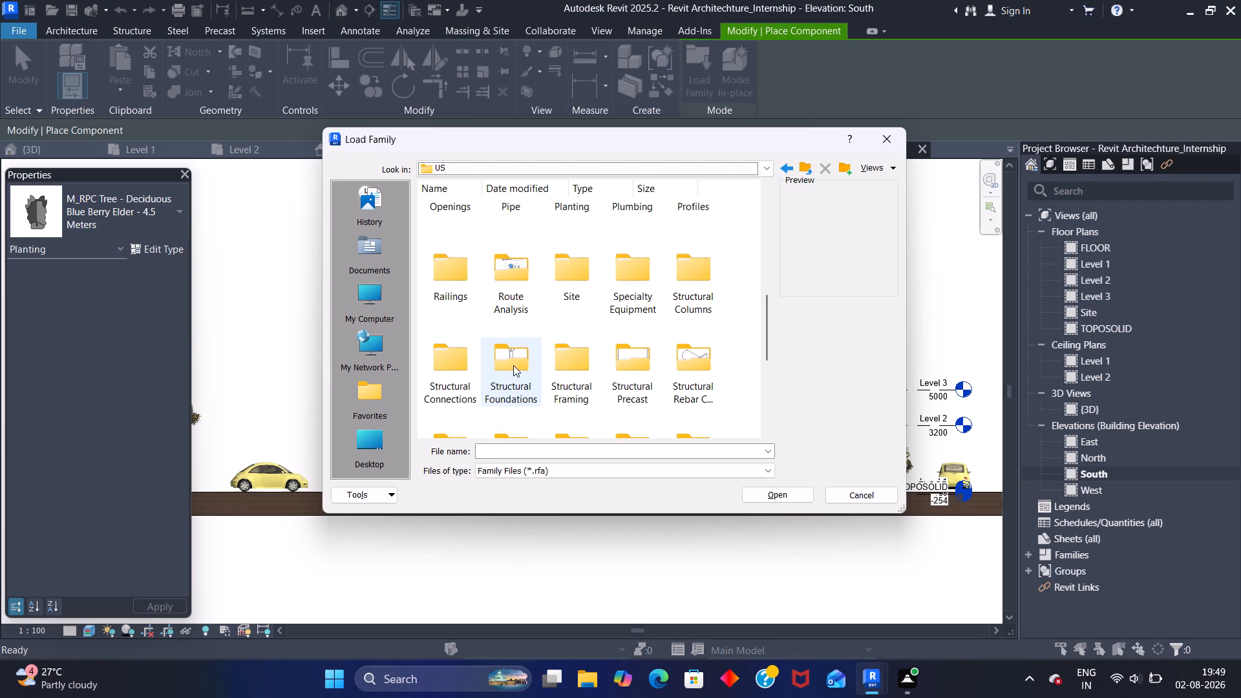
scroll(556, 368, "down", 1)
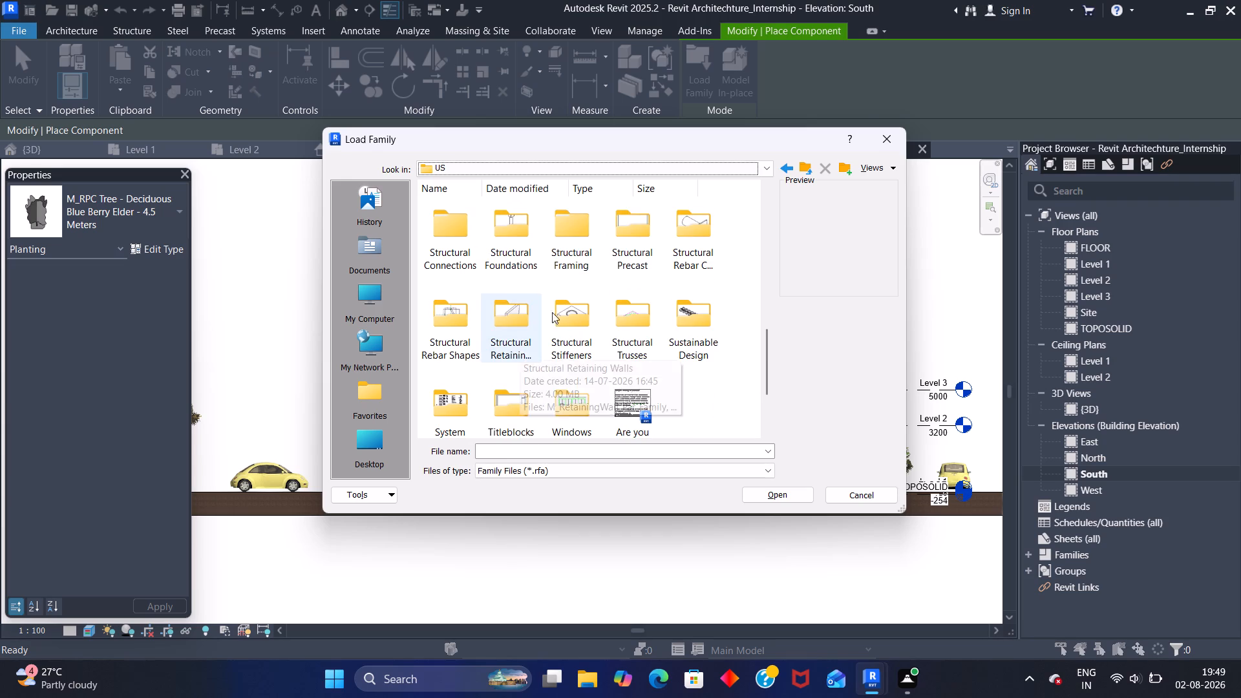
scroll(568, 291, "up", 2)
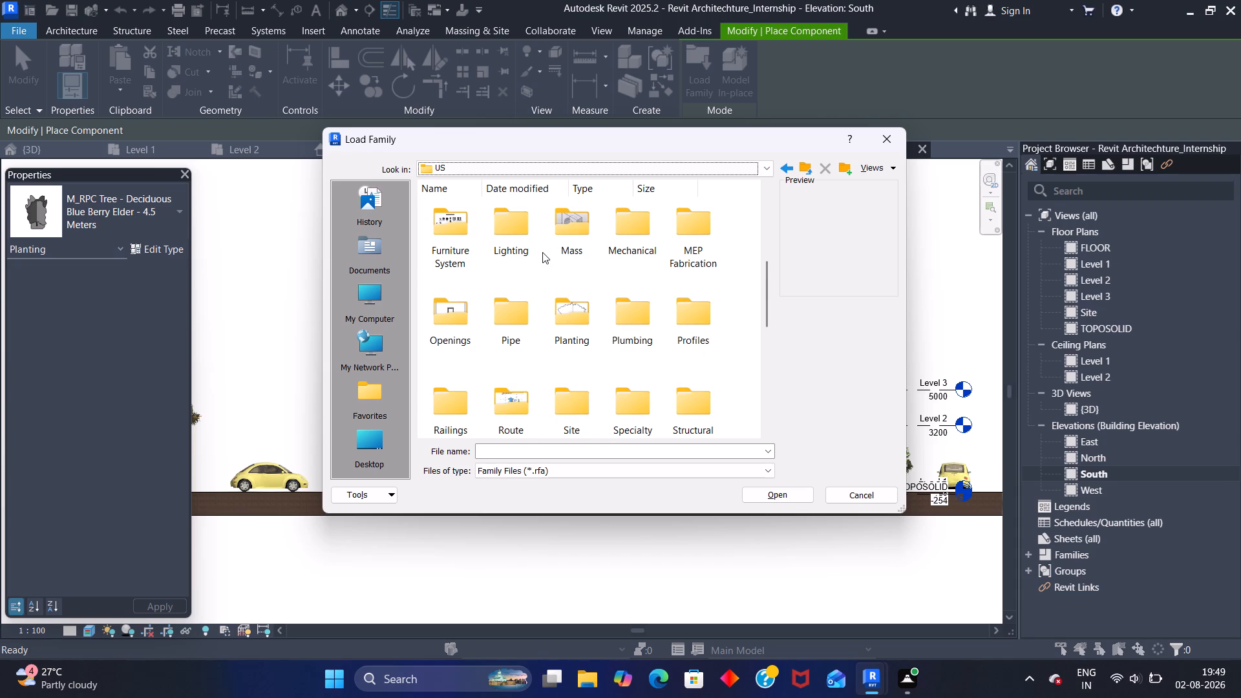
scroll(550, 249, "up", 2)
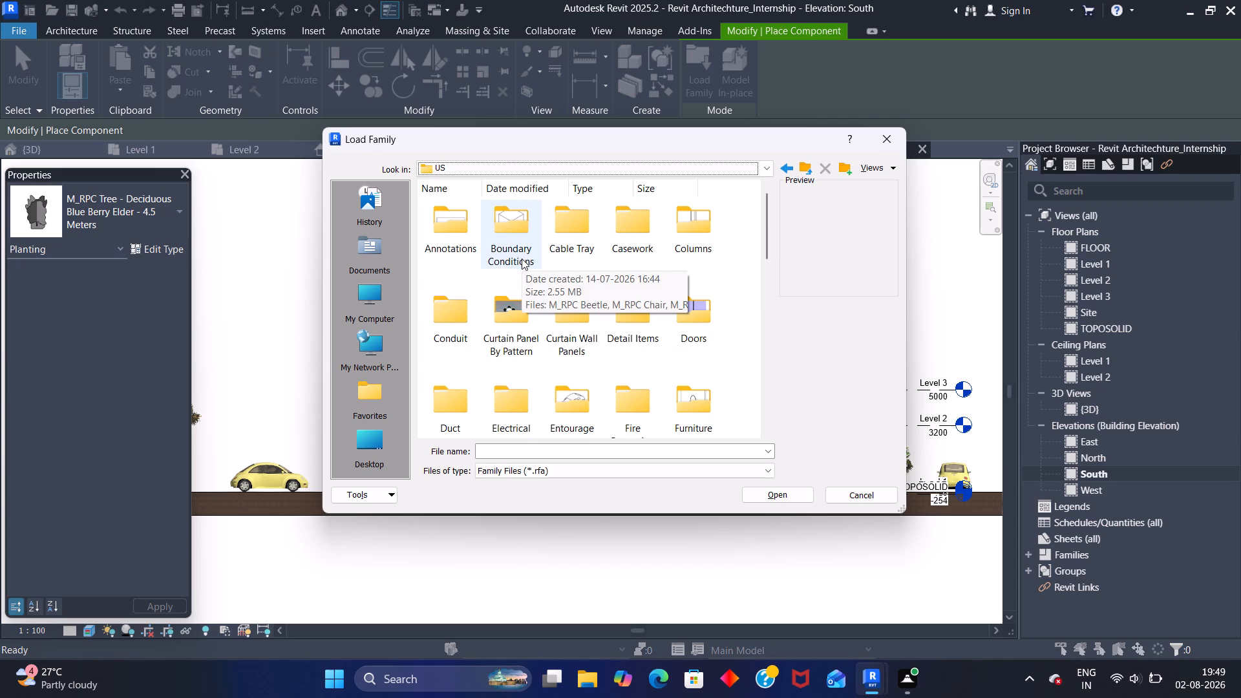
scroll(522, 259, "down", 1)
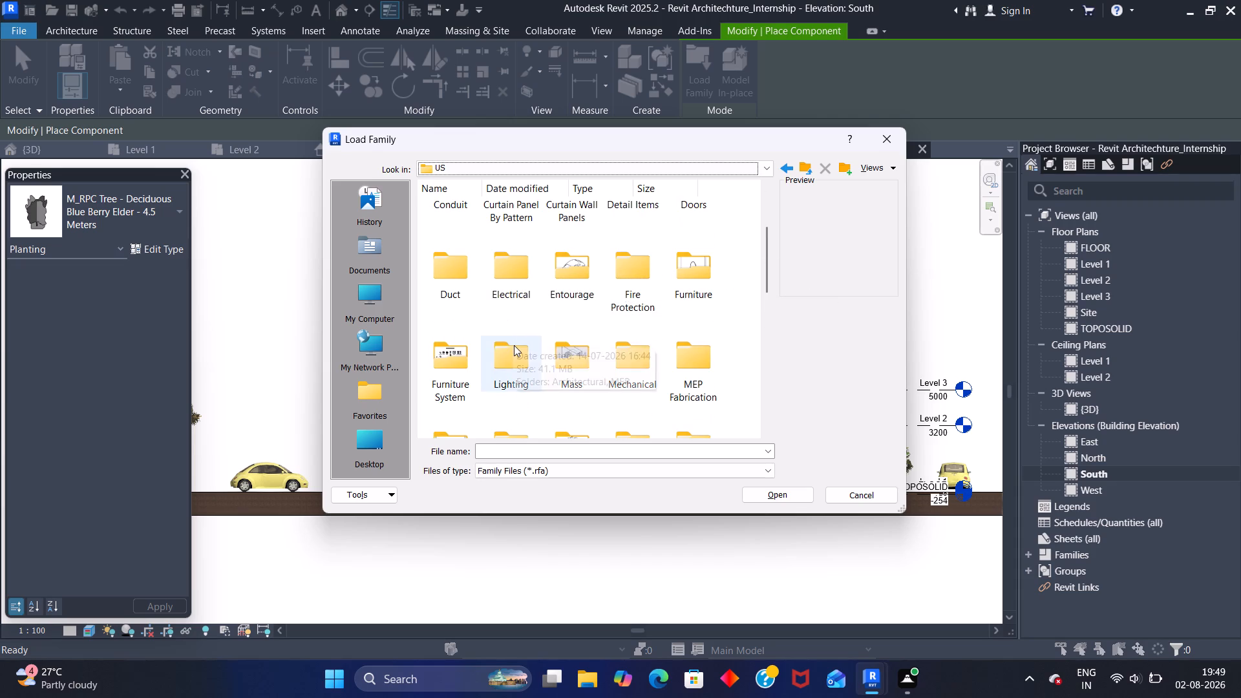
left_click(514, 345)
double_click(511, 344)
double_click(459, 228)
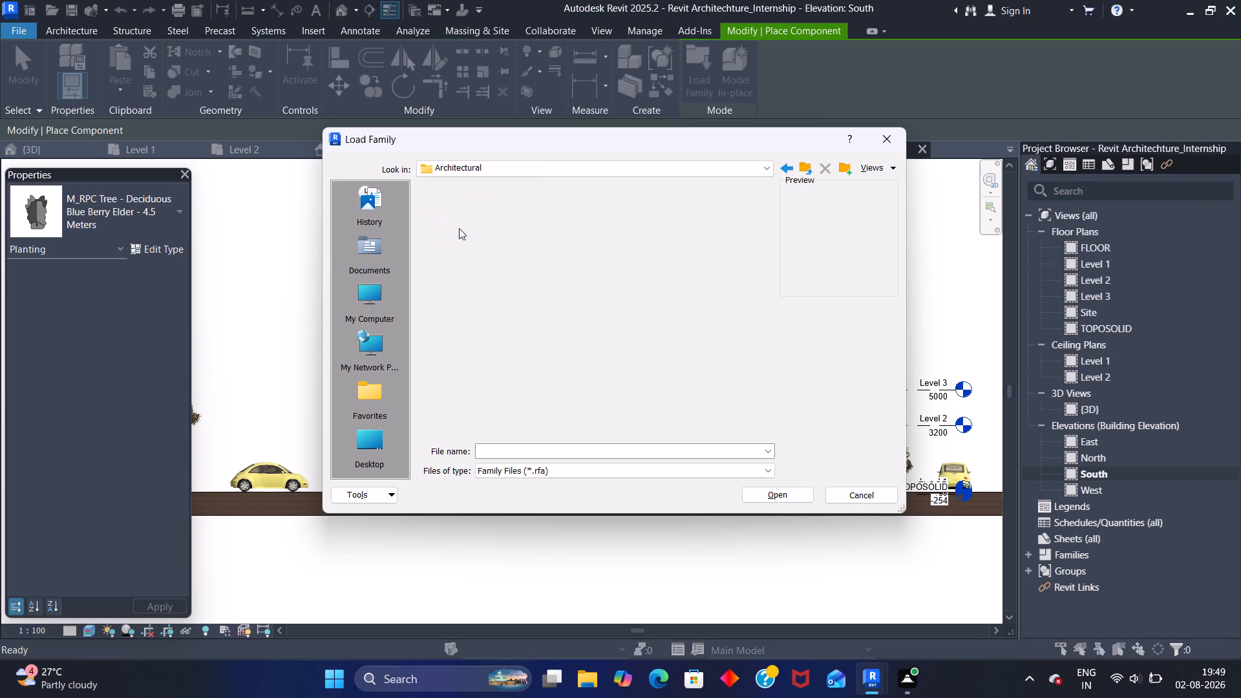
double_click(452, 232)
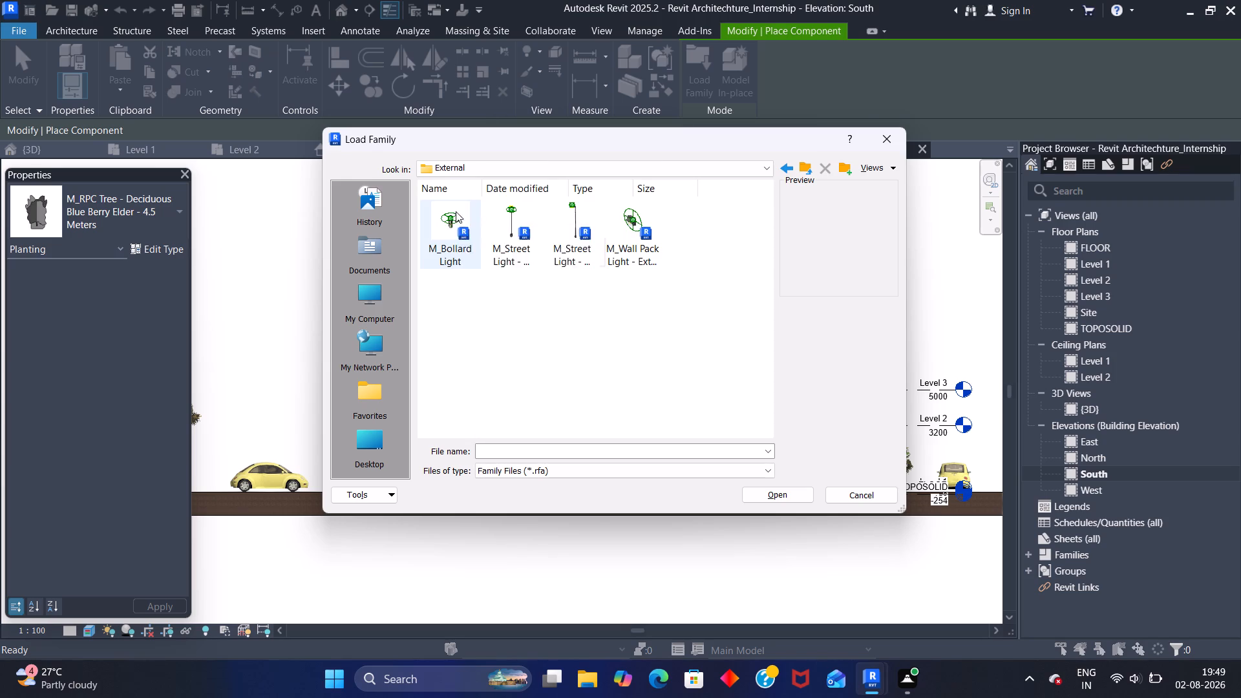
left_click(568, 202)
left_click(793, 499)
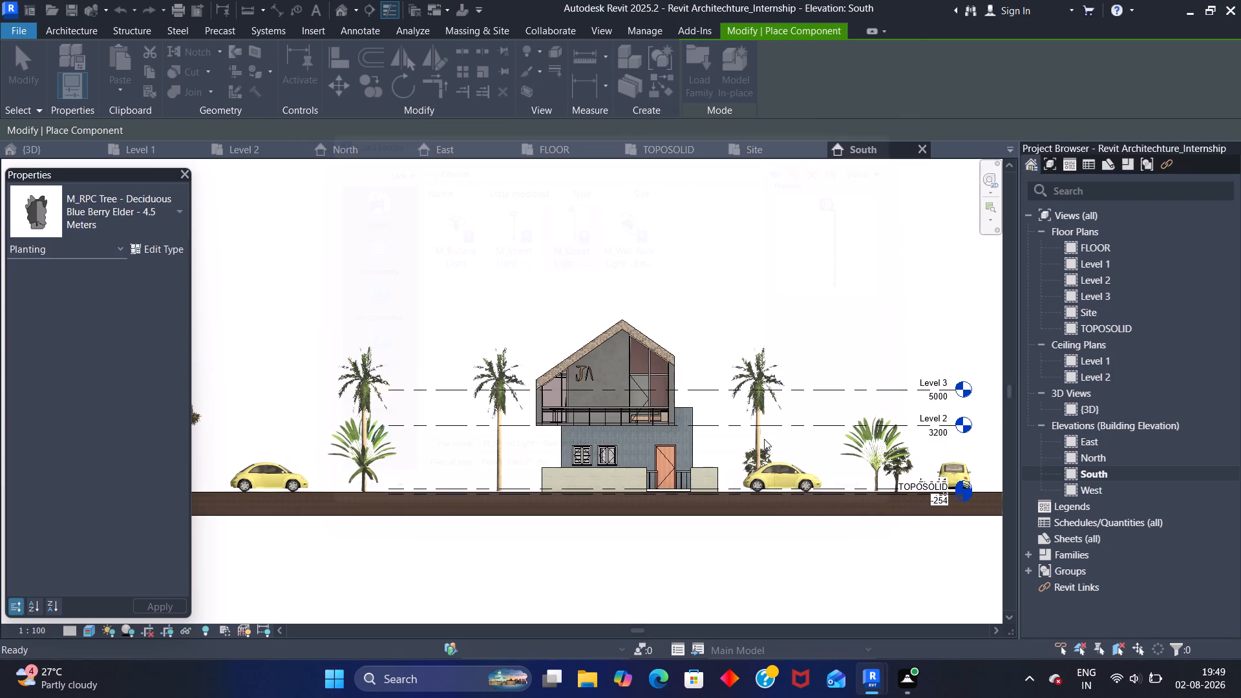
In the Level 1 plan, place two street lights along the south road's edge, one on each side of the white path.
left_click(169, 152)
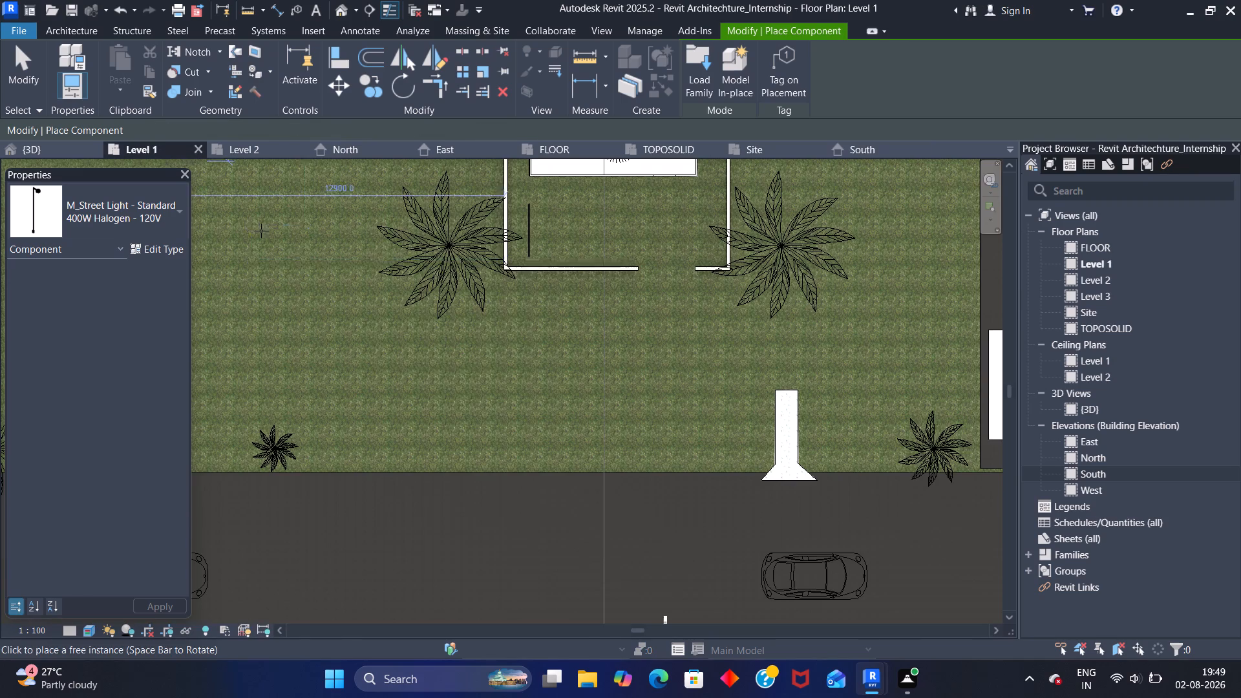
scroll(505, 439, "down", 1)
middle_click_drag(527, 439, 517, 418)
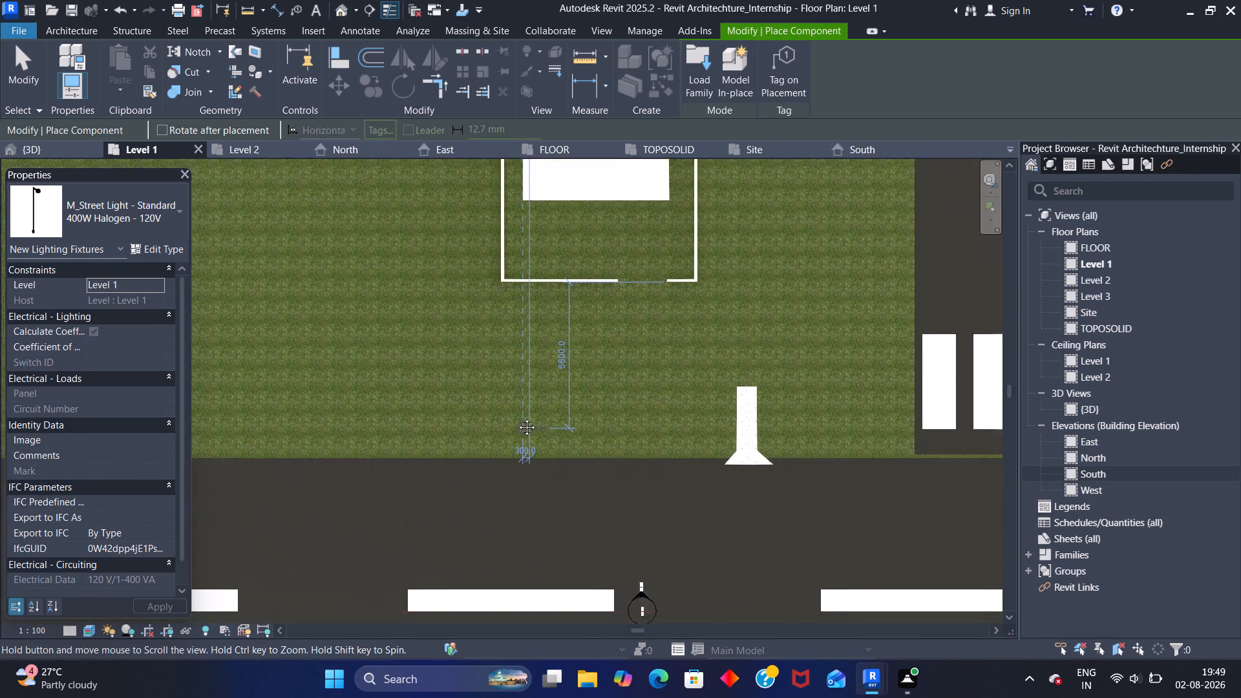
middle_click_drag(517, 418, 493, 384)
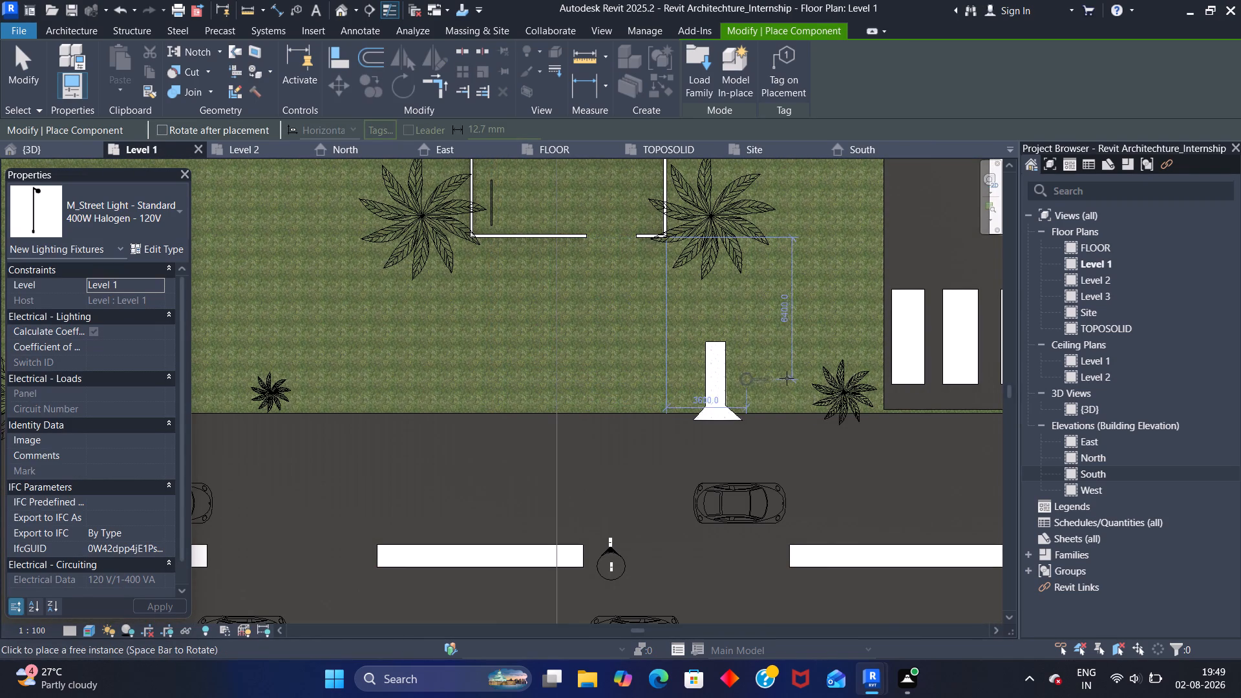
left_click(794, 402)
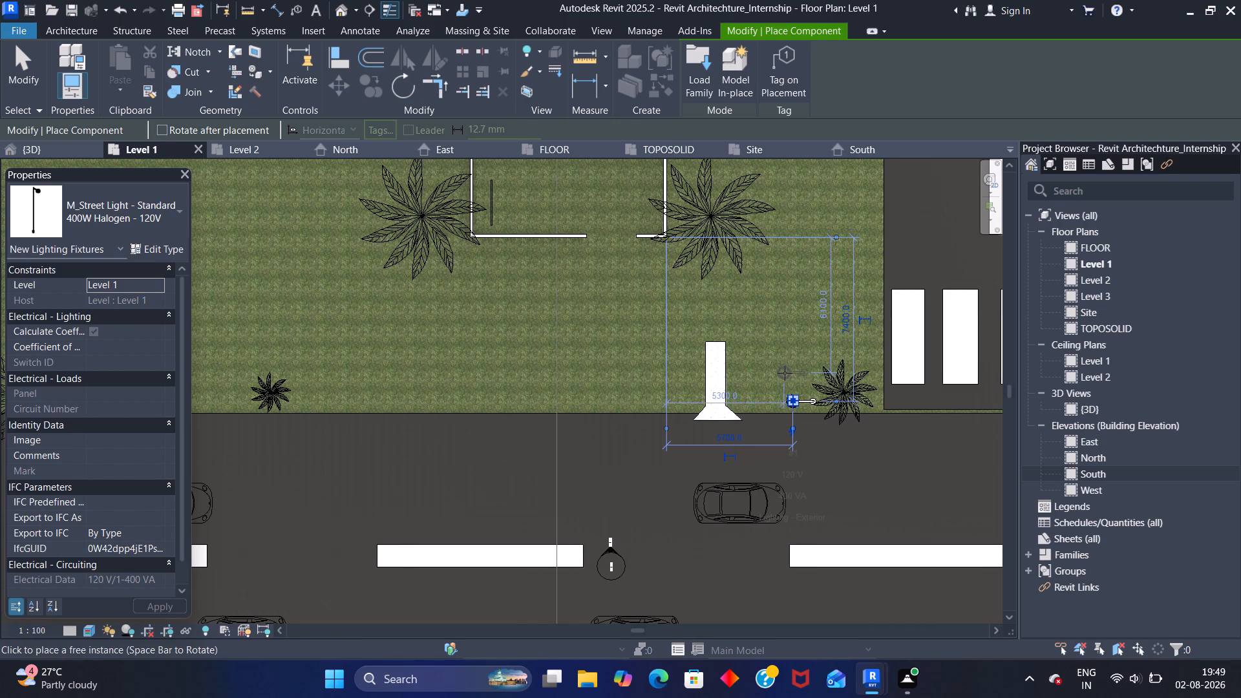
key("space")
key("space")
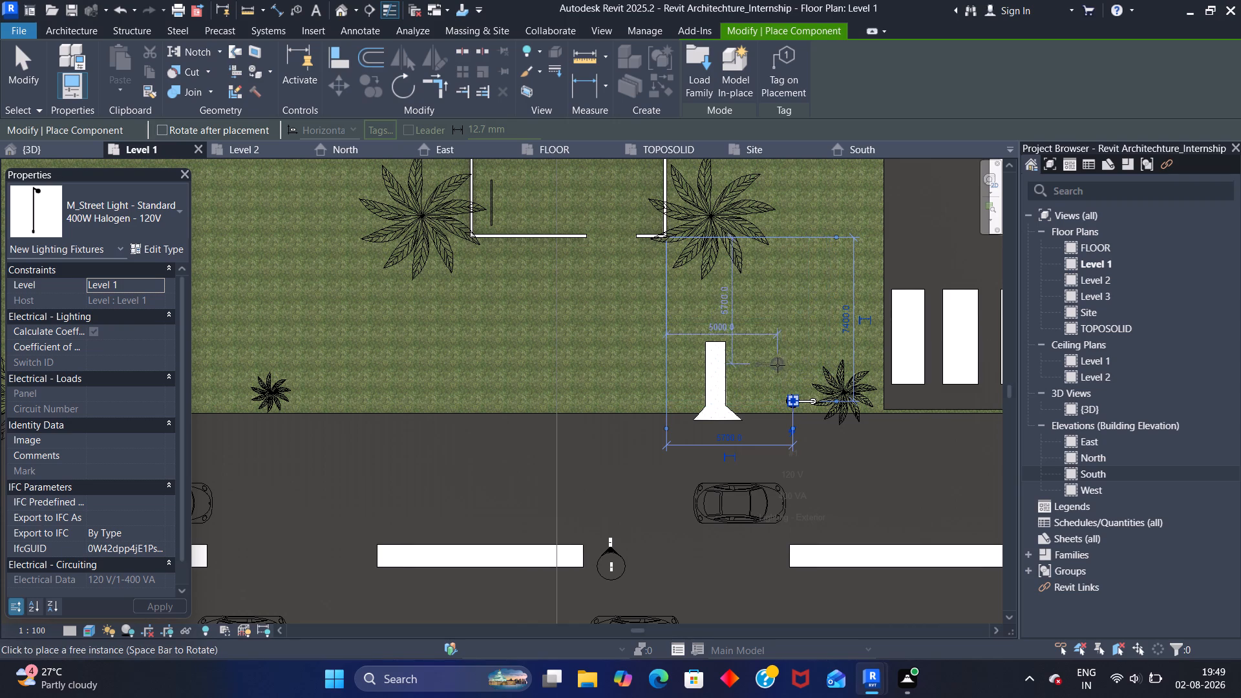
key("space")
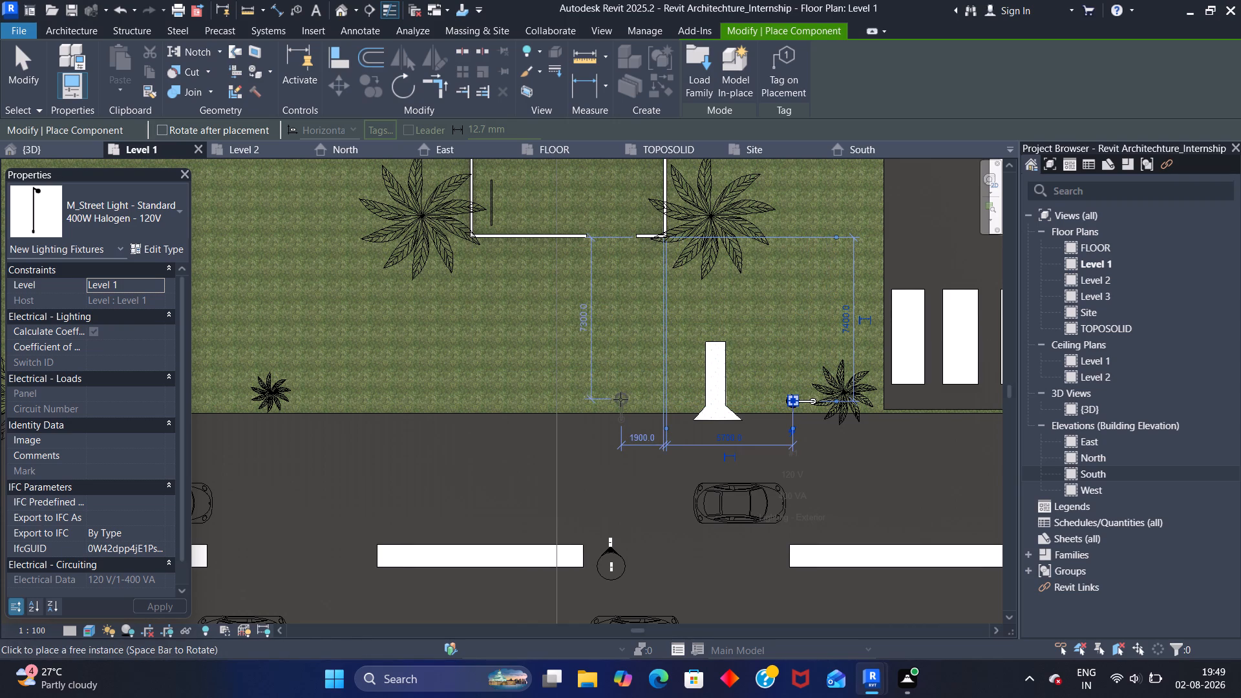
left_click(622, 403)
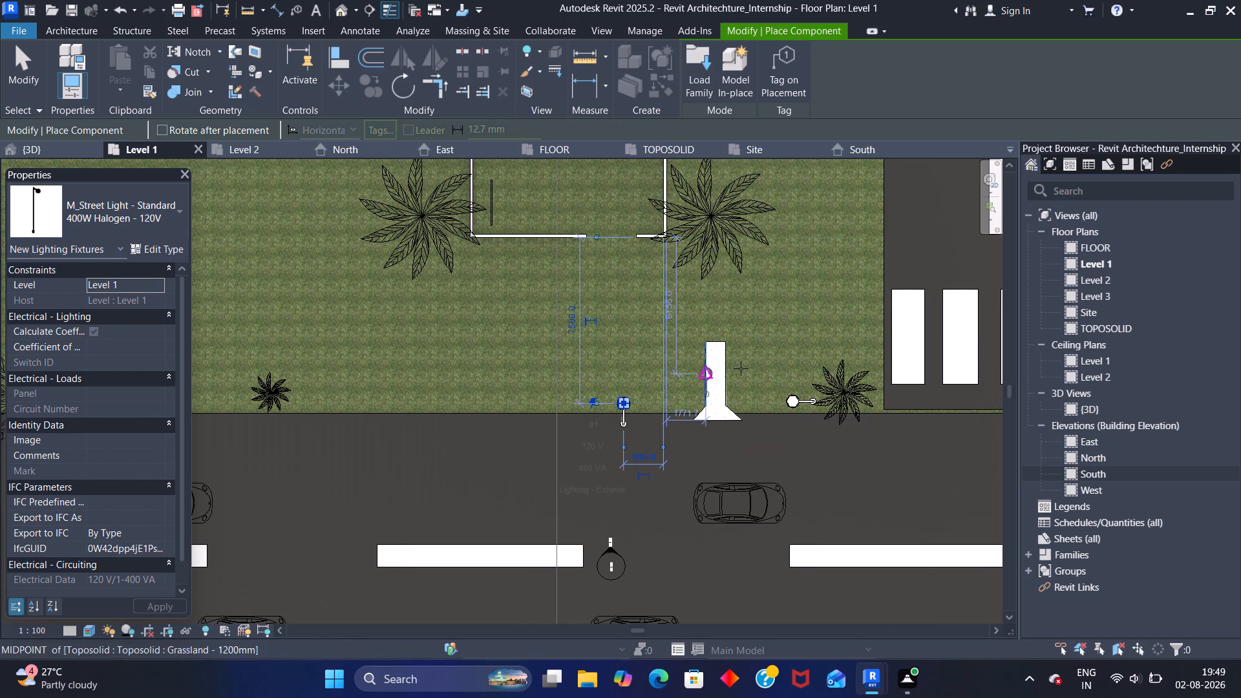
Place a street light facing the east road beside the zebra crossing, about 9200 mm from the boundary wall.
key("space")
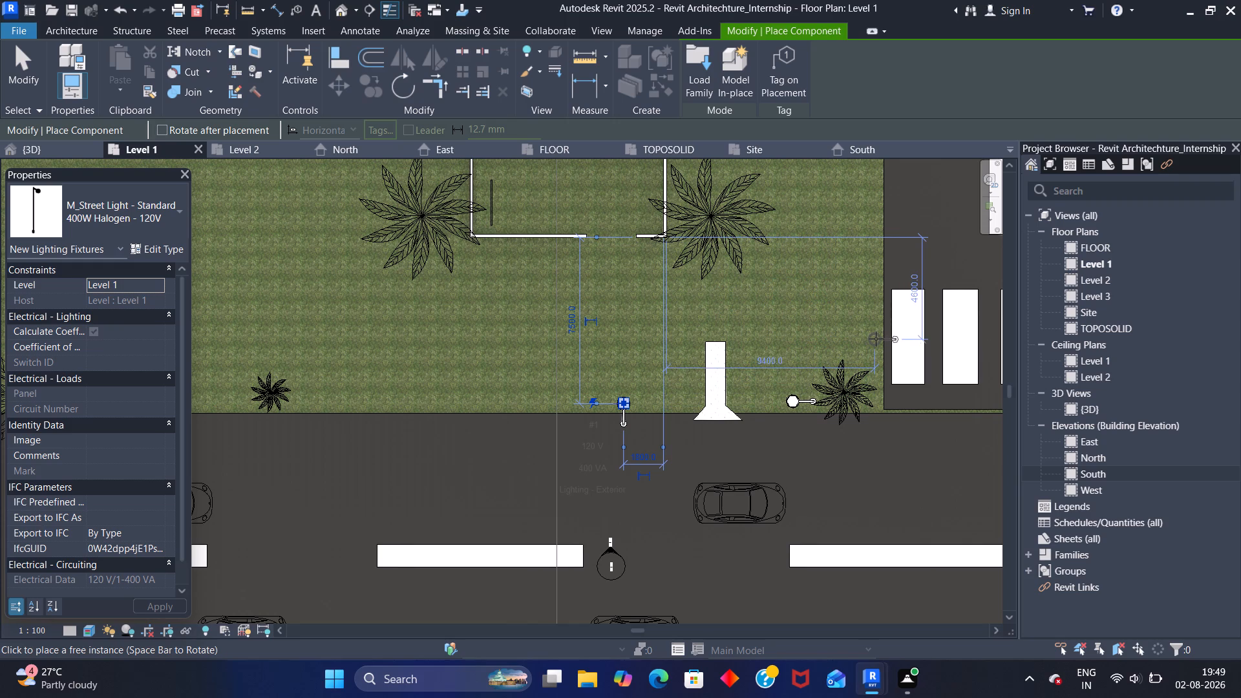
key("space")
key("space")
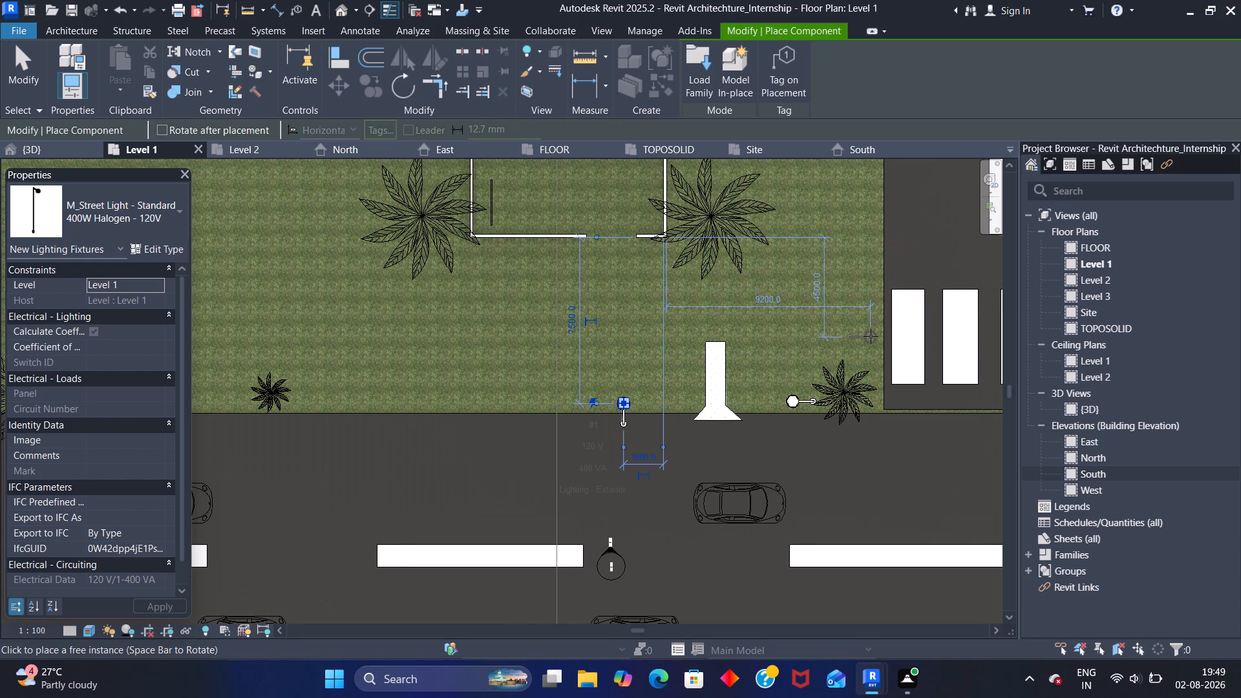
key("space")
key("space")
left_click(871, 337)
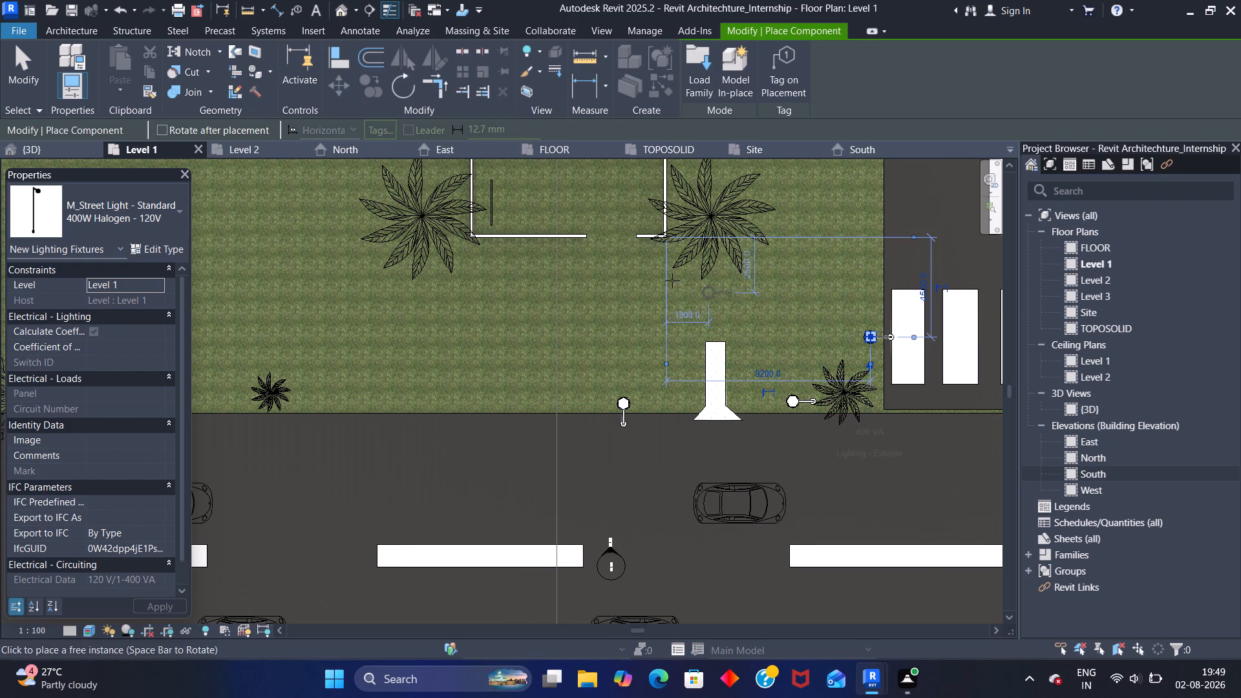
Place two street lights facing each other about 2200 mm in front of the boundary wall, aligned with its two front corners.
middle_click_drag(566, 217, 594, 323)
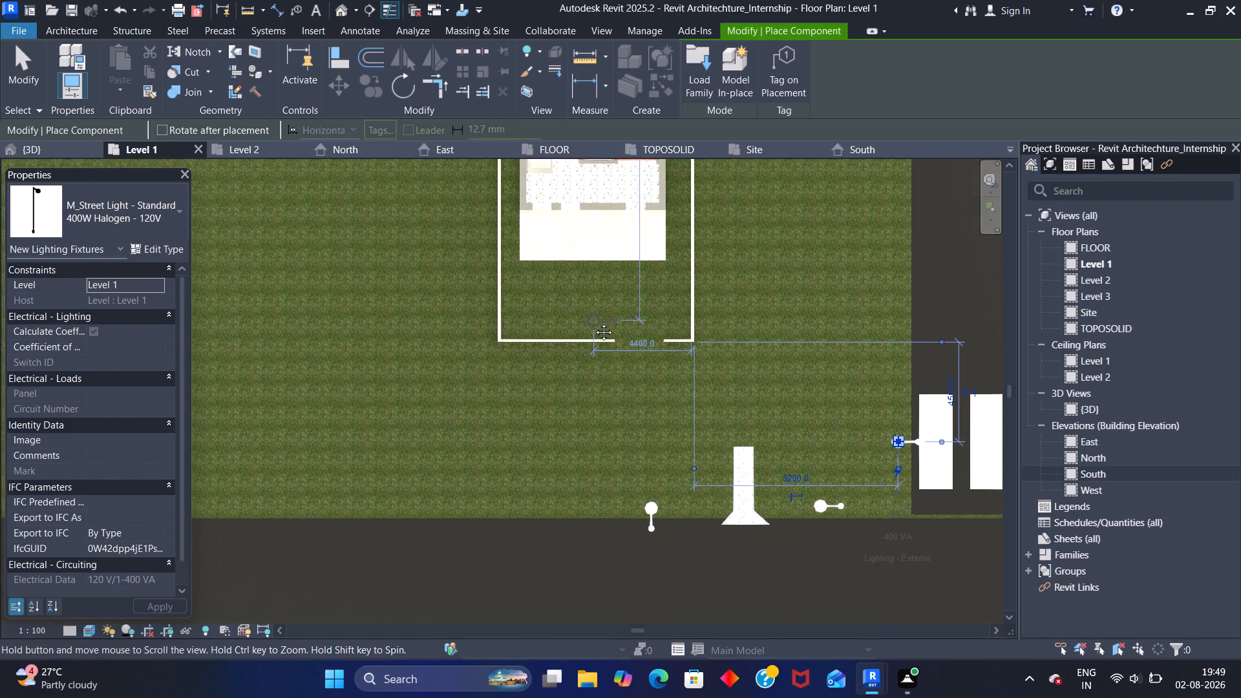
middle_click_drag(594, 323, 594, 323)
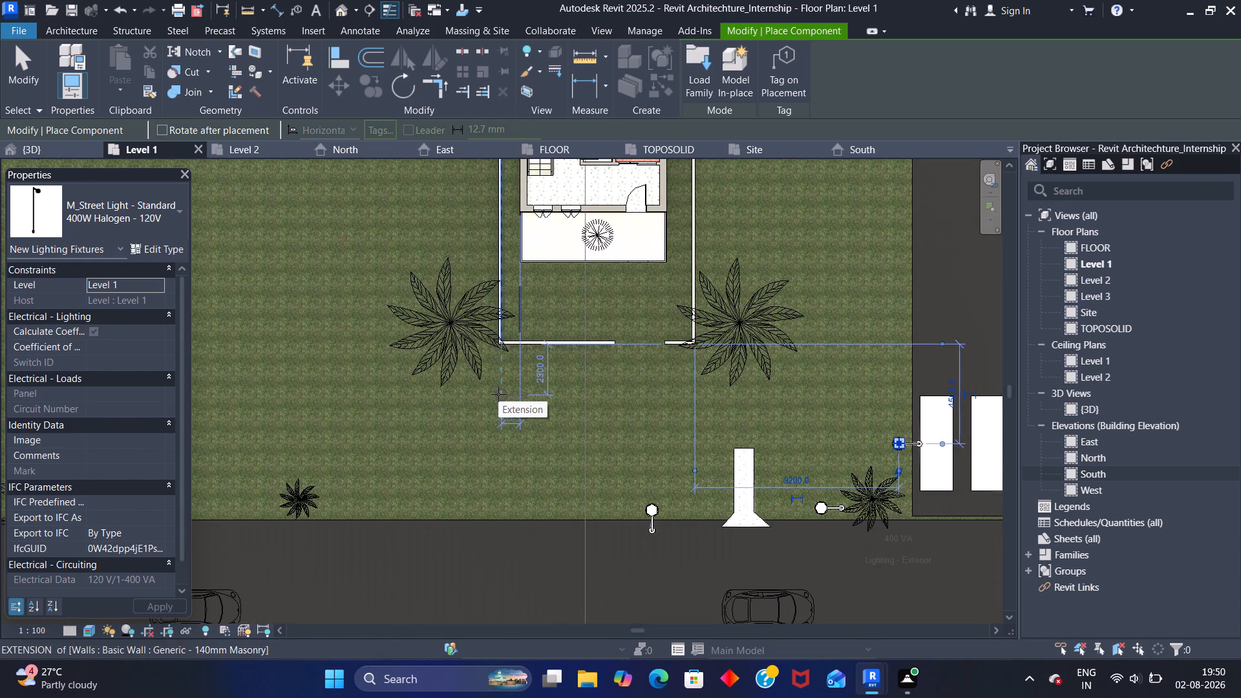
left_click(498, 394)
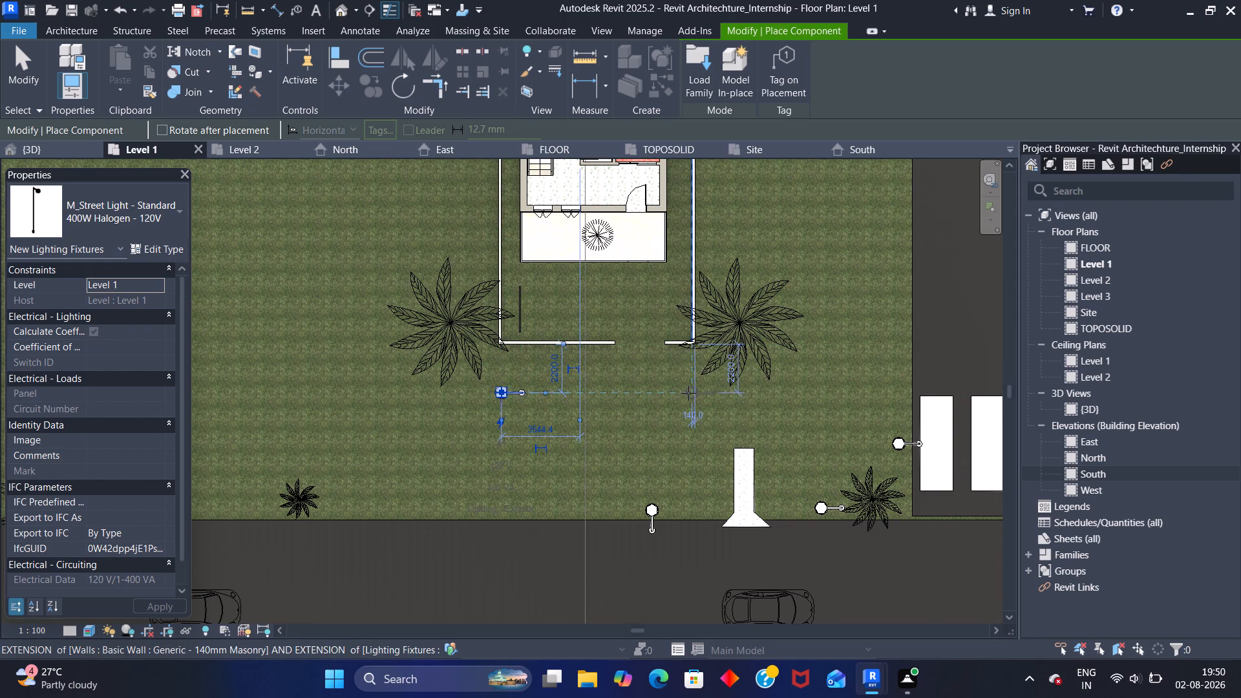
key("space")
key("space")
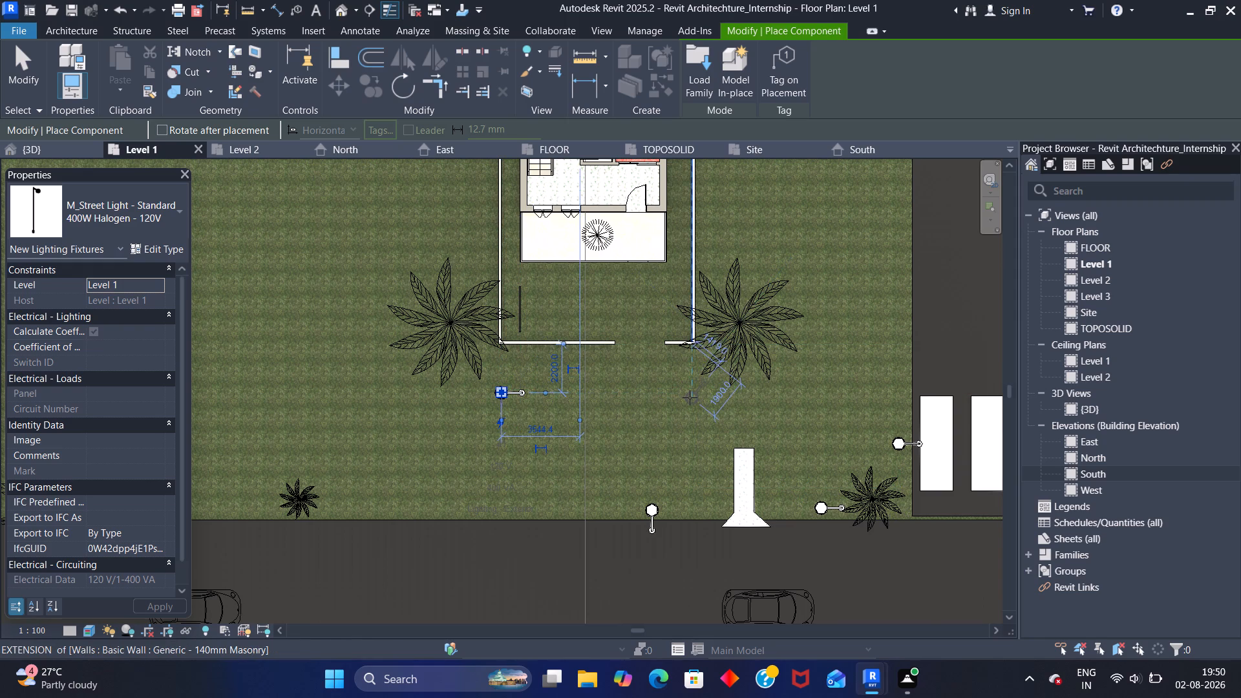
key("space")
key("space")
left_click(690, 397)
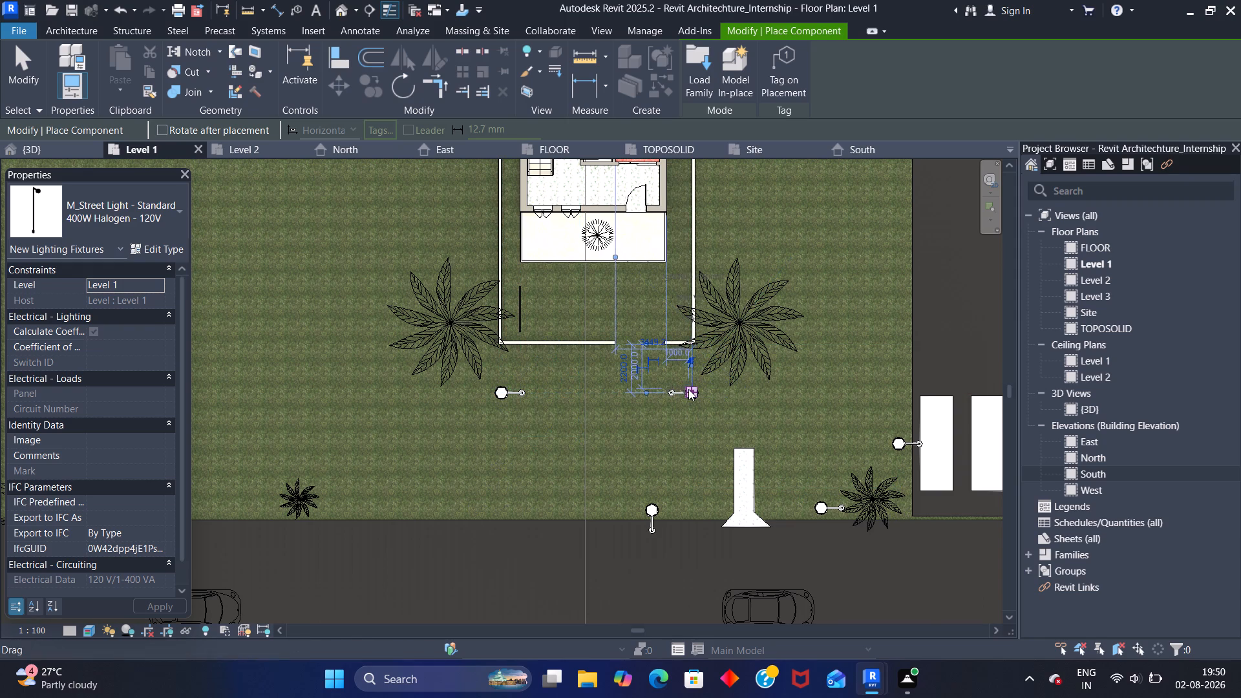
Place two more street lights along the east road's edge, aligned with the zebra-crossing light and 9200 mm from the boundary wall.
middle_click_drag(736, 226, 632, 342)
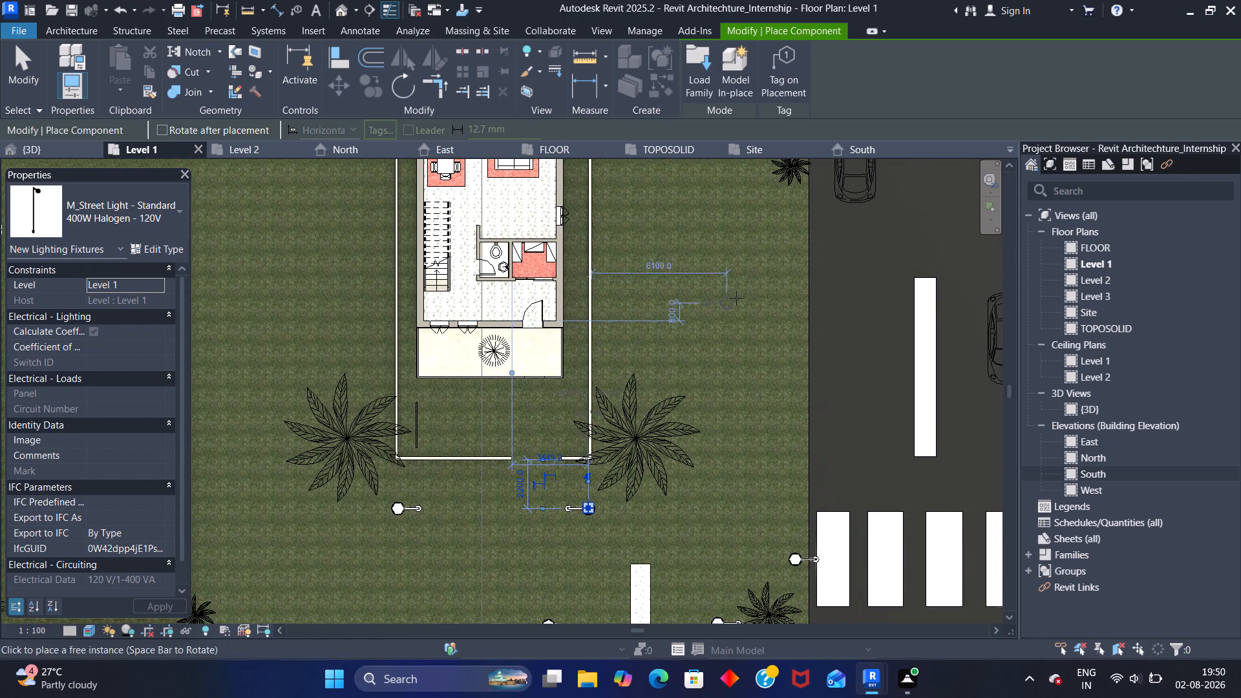
key("space")
key("space")
key("space")
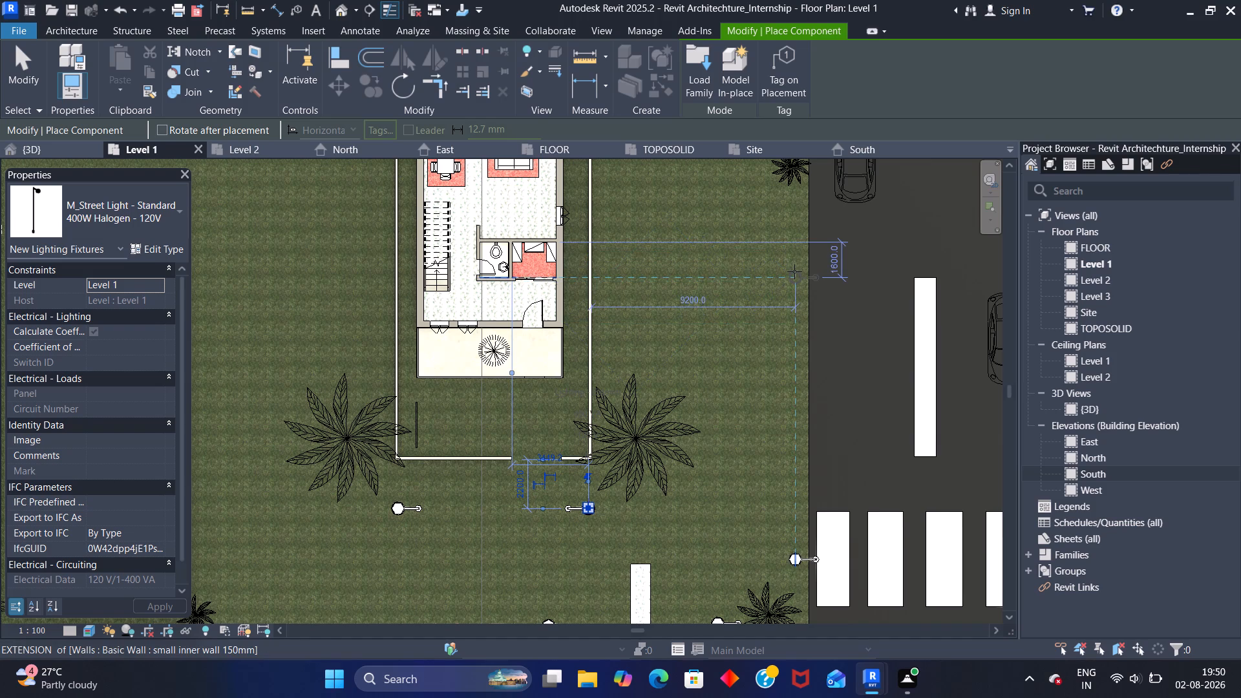
left_click(794, 270)
scroll(792, 261, "down", 5)
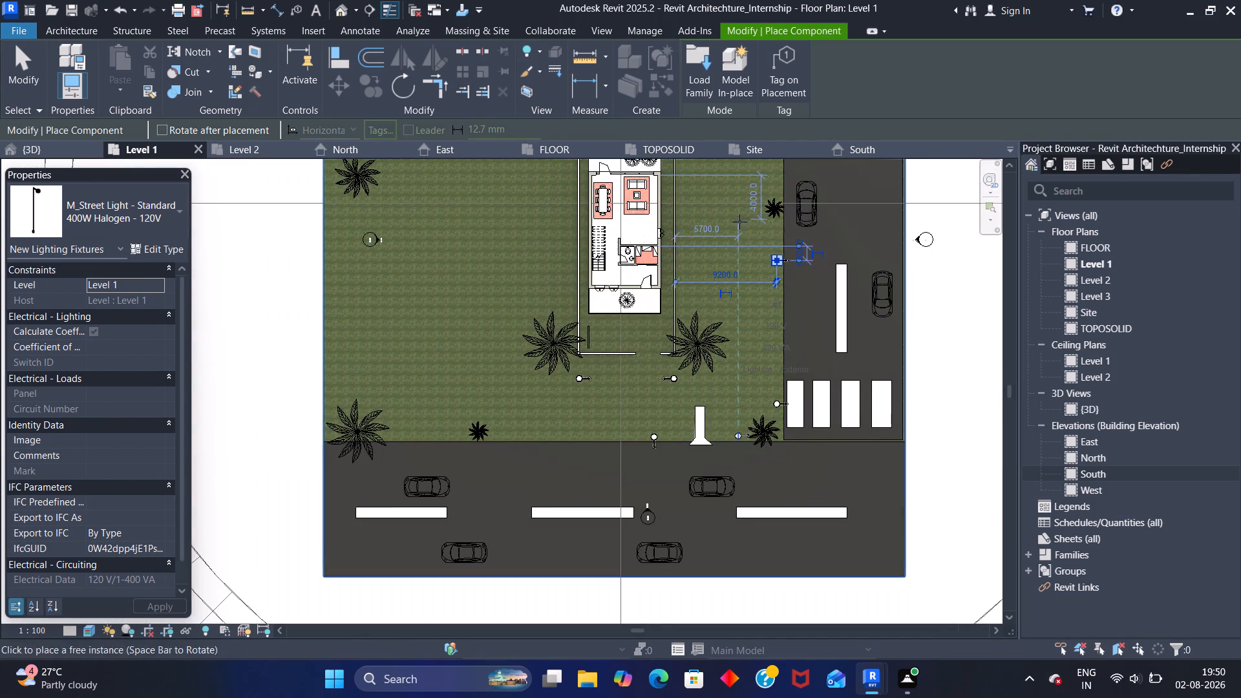
middle_click_drag(732, 209, 710, 379)
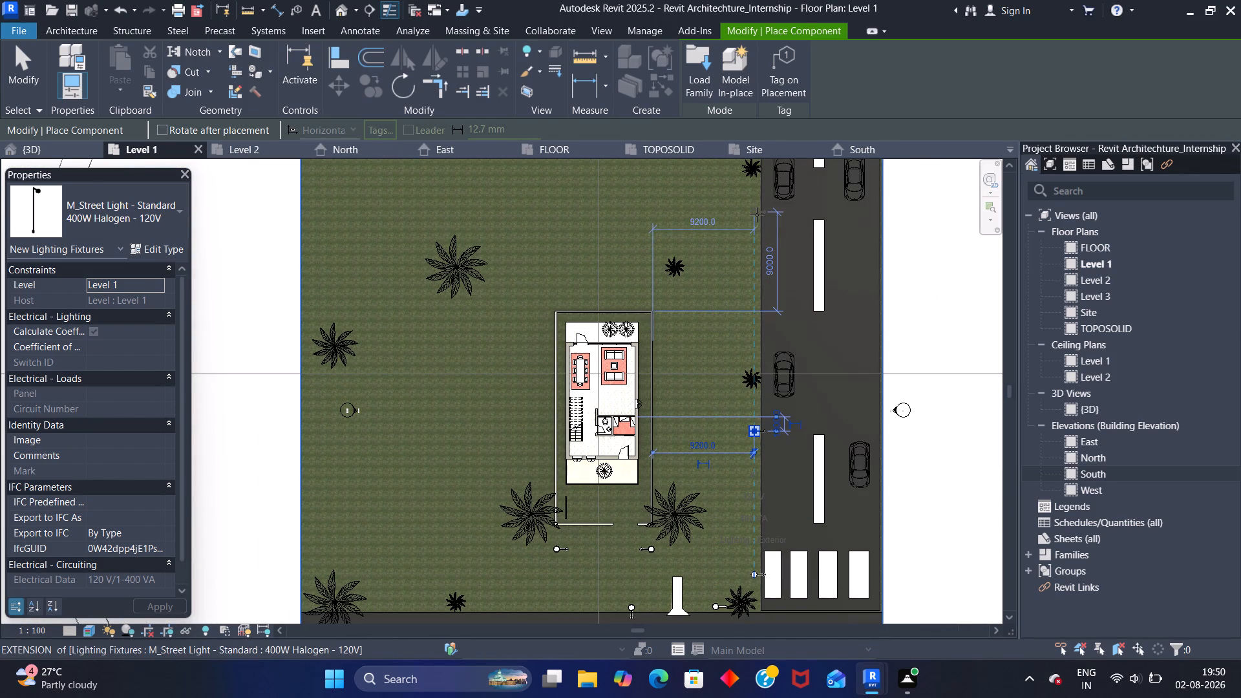
left_click(754, 214)
Place a street light facing the south road near its west end, 14900 mm west of the boundary wall.
scroll(748, 217, "down", 4)
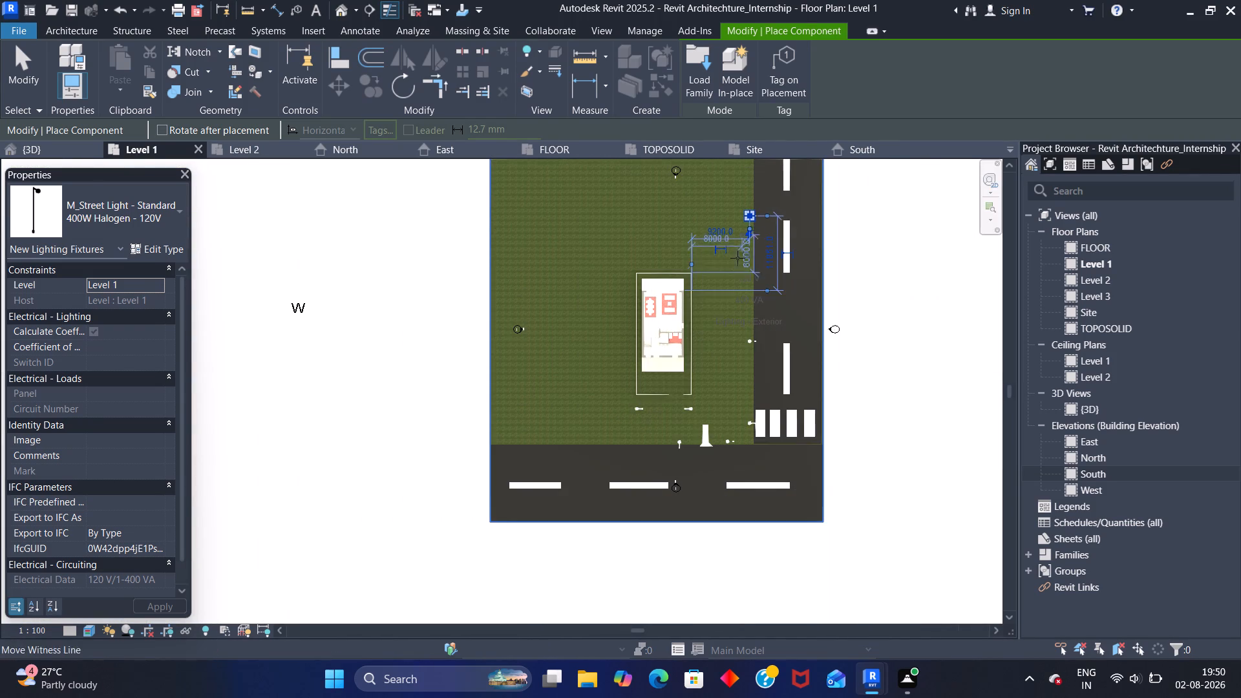
scroll(568, 432, "up", 8)
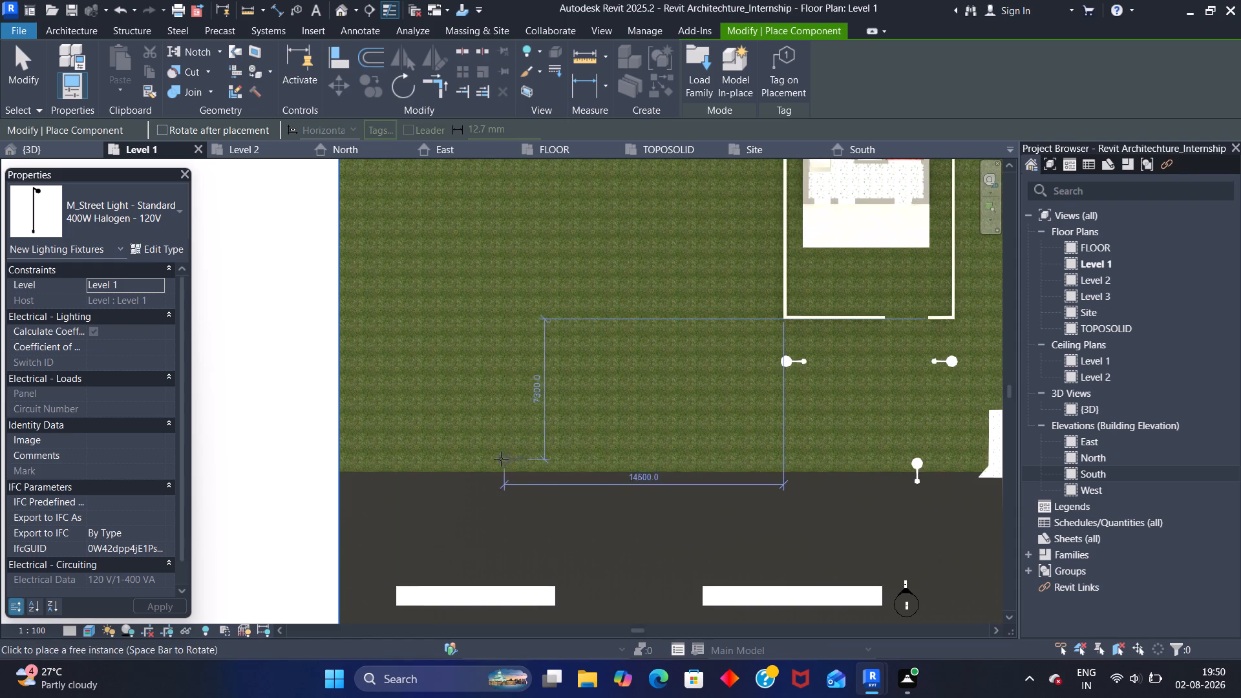
key("space")
key("space")
key("space")
left_click(497, 458)
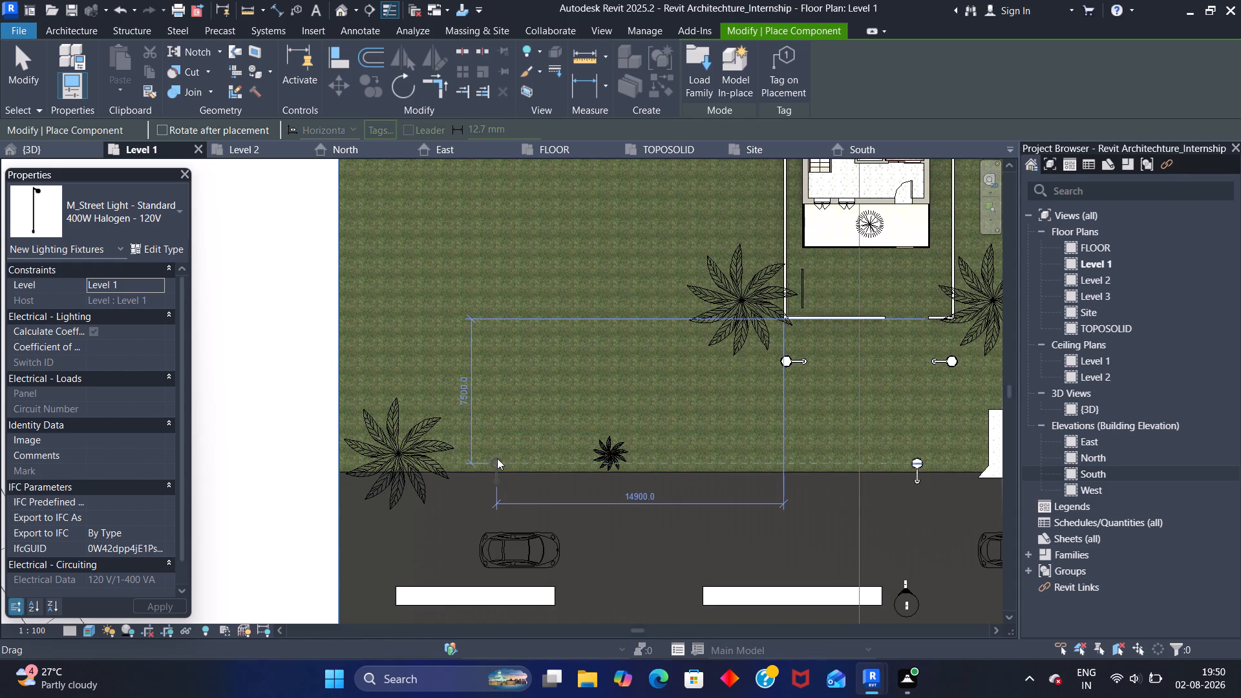
scroll(525, 390, "down", 3)
middle_click_drag(608, 270, 568, 289)
Switch to the 3D view, end component placement, and examine the street lights around the house and roads.
left_click(48, 148)
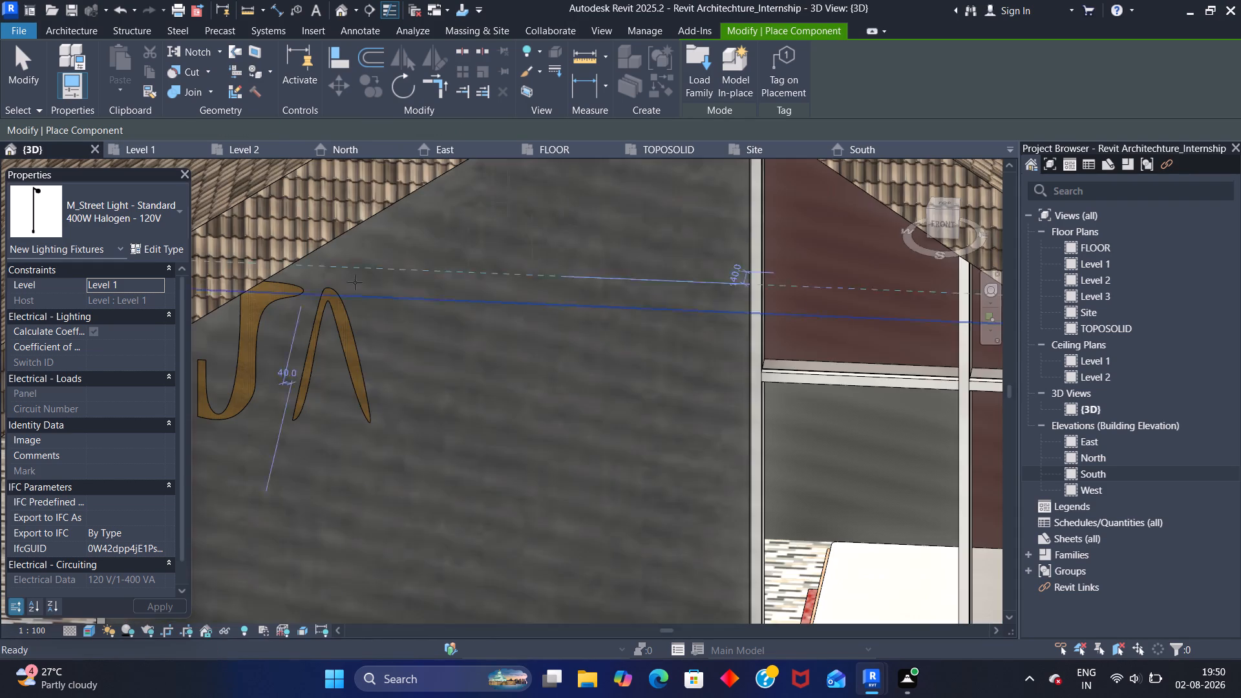
scroll(418, 323, "down", 6)
key("Escape")
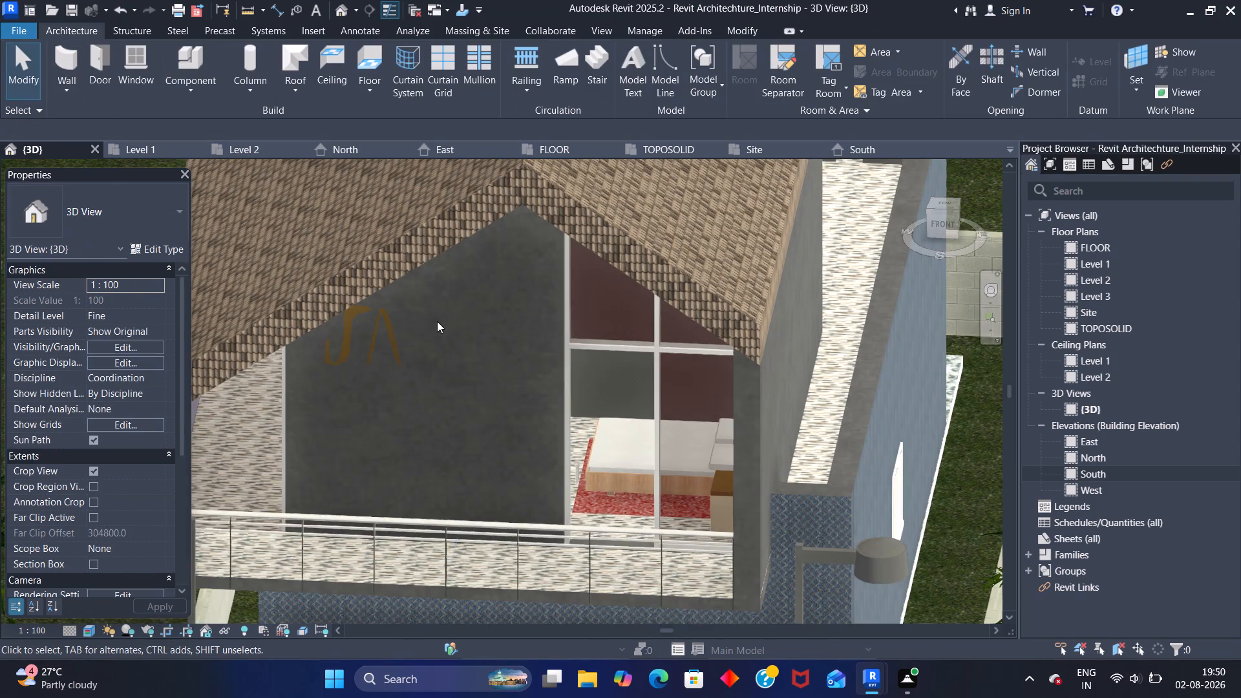
key("Escape")
scroll(457, 370, "down", 5)
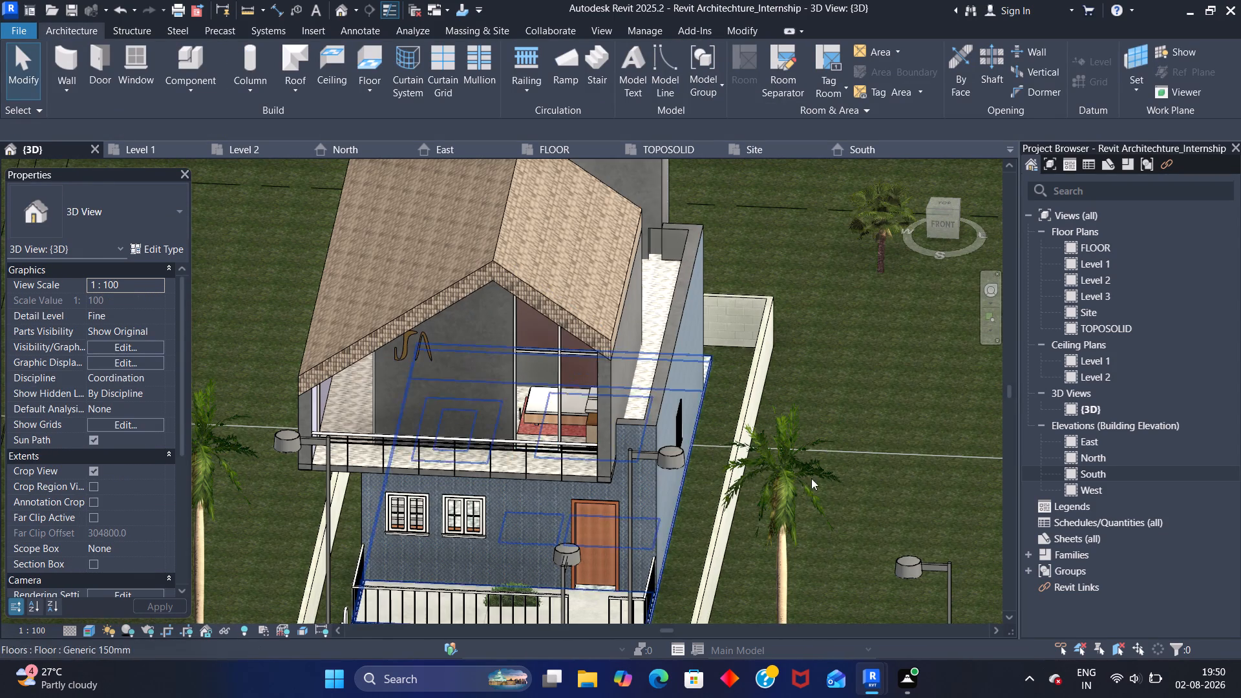
middle_click_drag(851, 481, 864, 268)
scroll(782, 441, "up", 2)
scroll(756, 441, "down", 2)
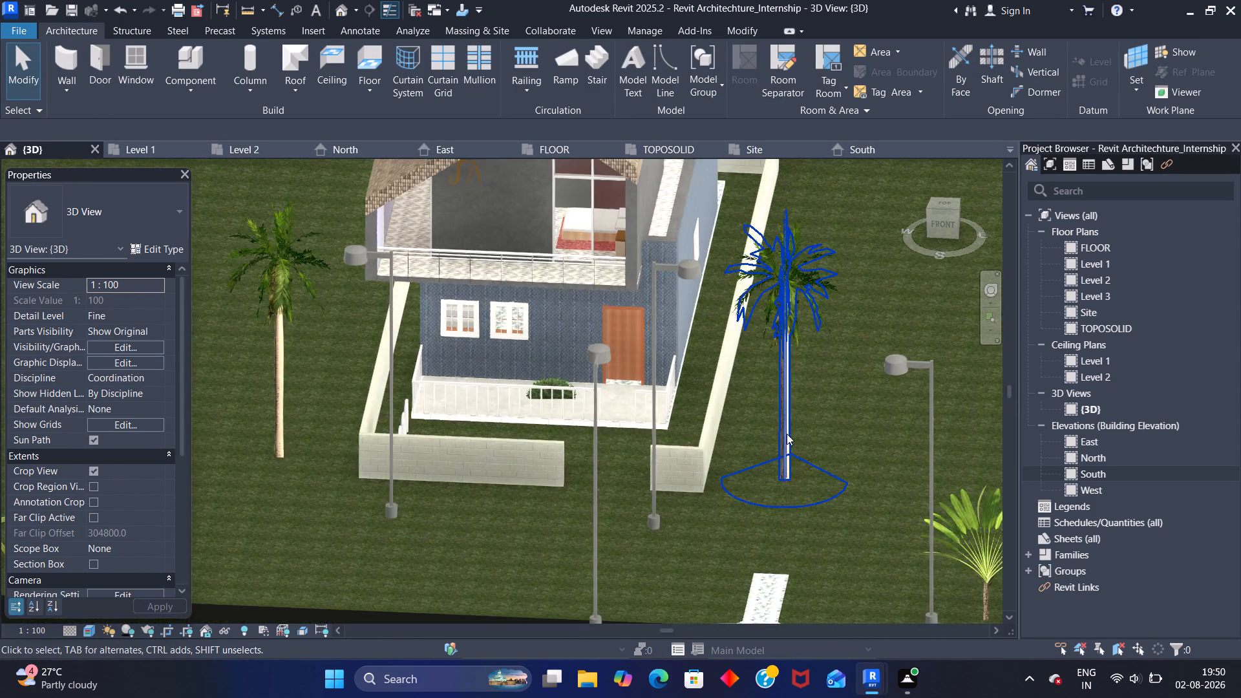
scroll(787, 434, "down", 7)
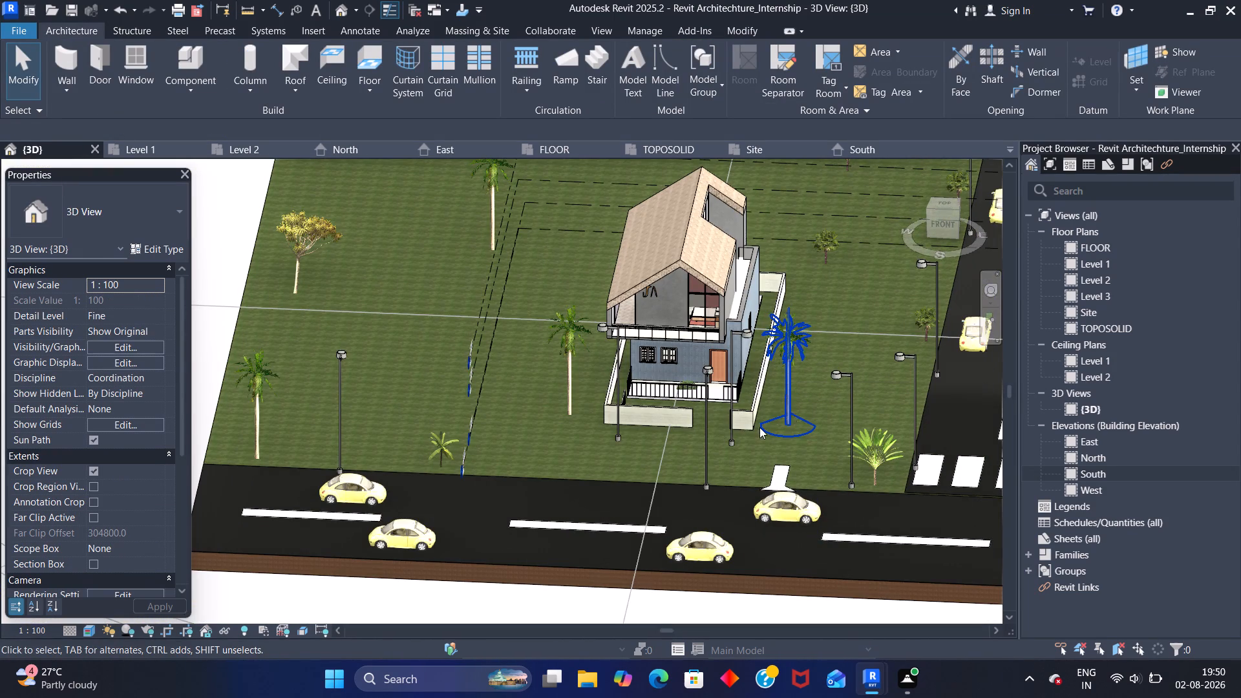
middle_click_drag(780, 439, 763, 374, "shift")
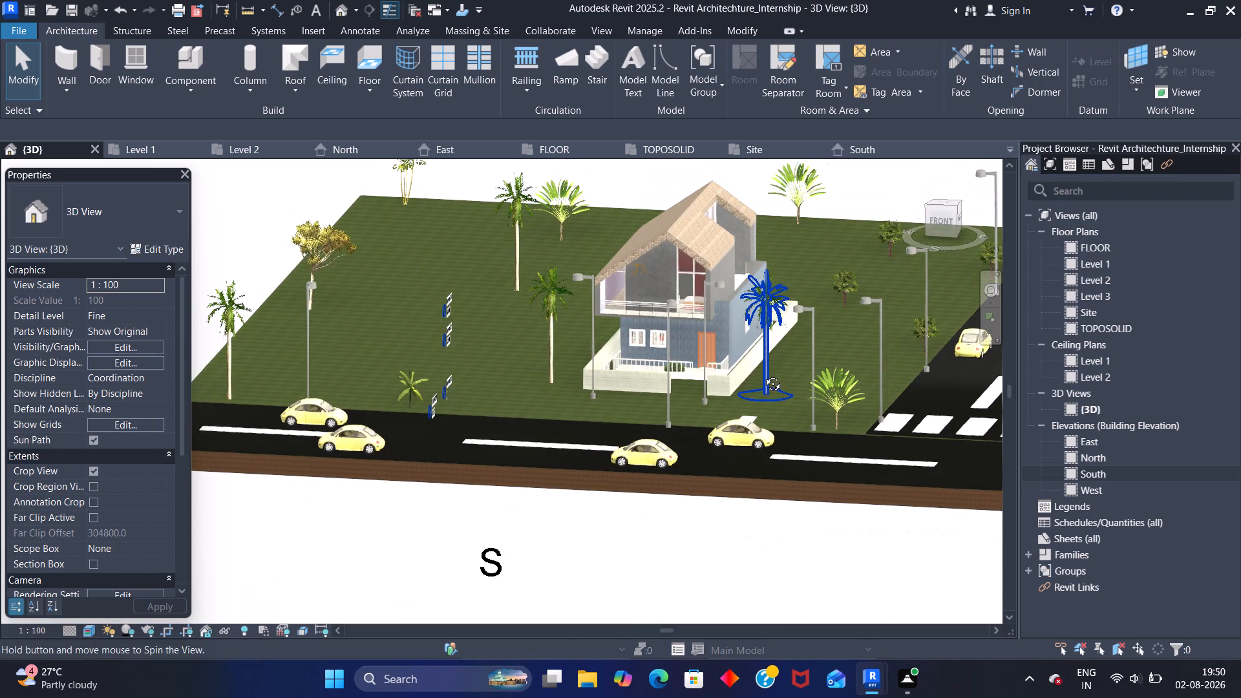
middle_click_drag(763, 374, 764, 373, "shift")
scroll(747, 384, "up", 1)
scroll(701, 354, "up", 1)
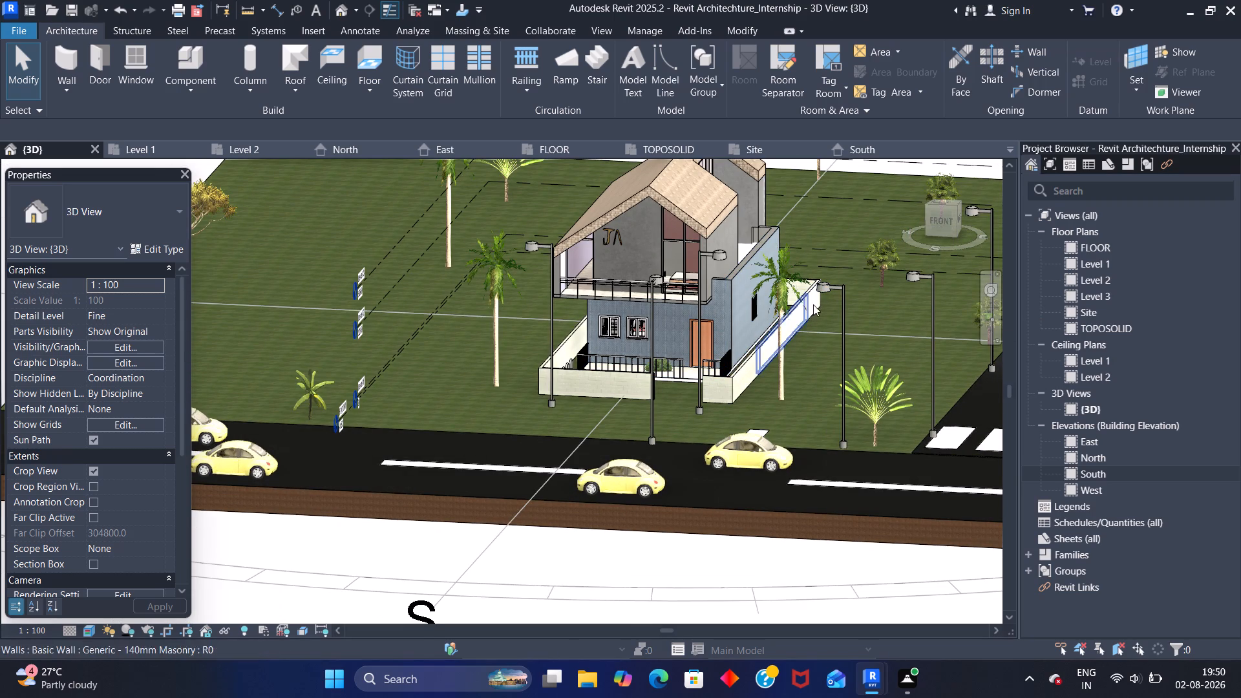
Set the 3D view's visual style to Hidden Line.
left_click(91, 632)
left_click(123, 552)
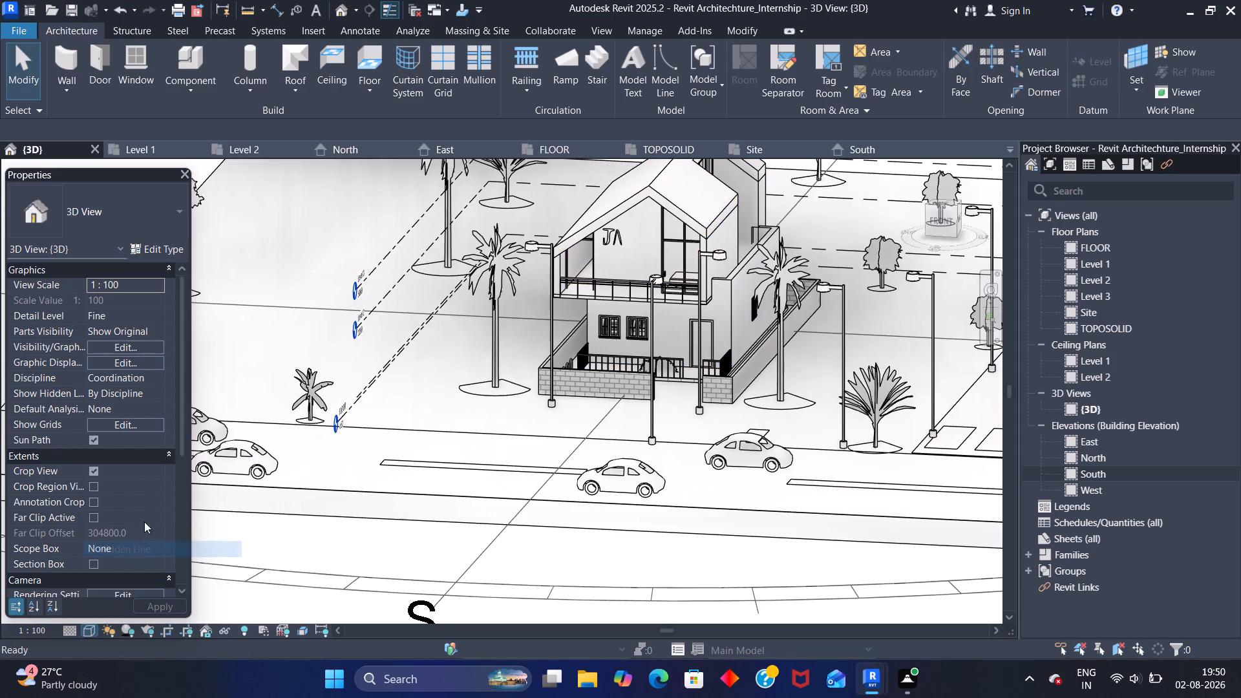
scroll(339, 430, "down", 2)
scroll(418, 463, "down", 1)
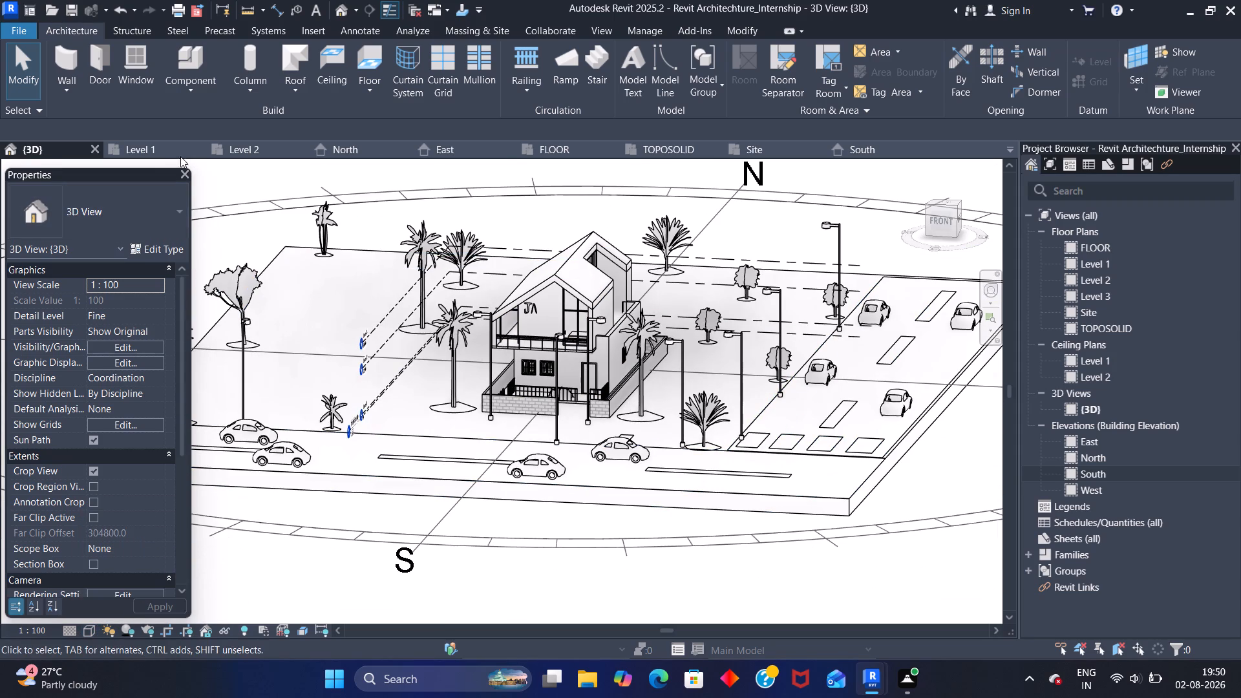
Set the Level 1 floor plan's visual style to Hidden Line.
left_click(162, 151)
scroll(466, 366, "down", 1)
scroll(494, 401, "up", 1)
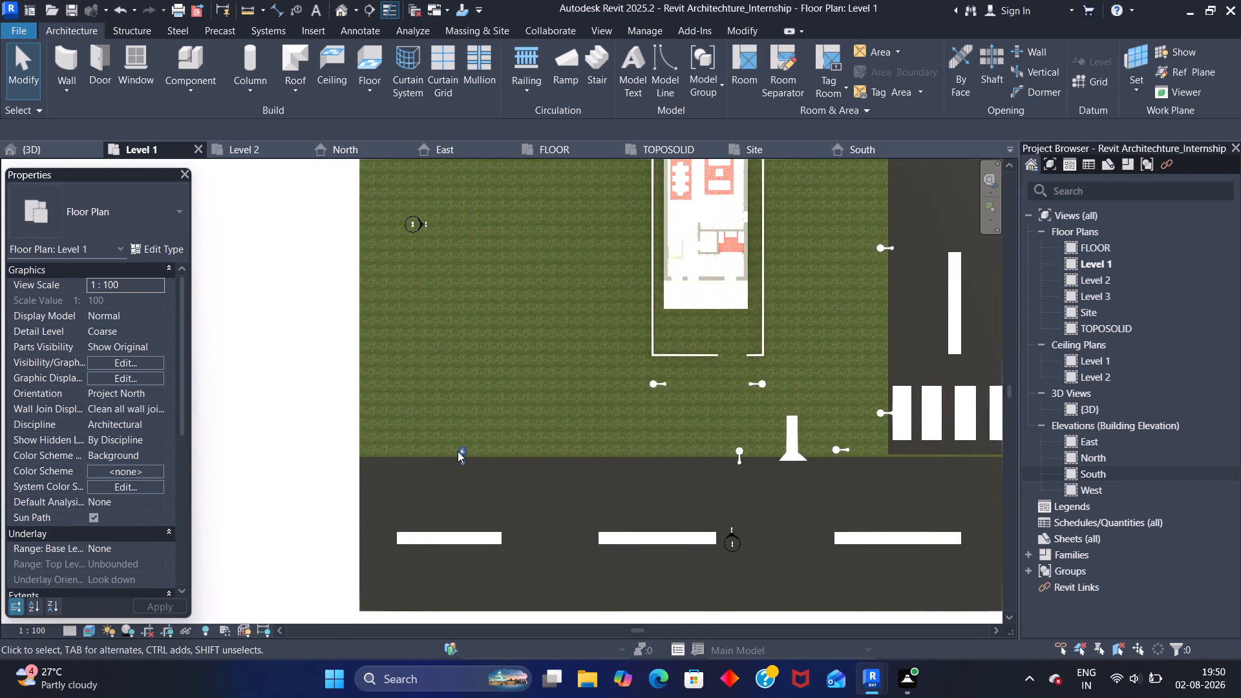
left_click(91, 625)
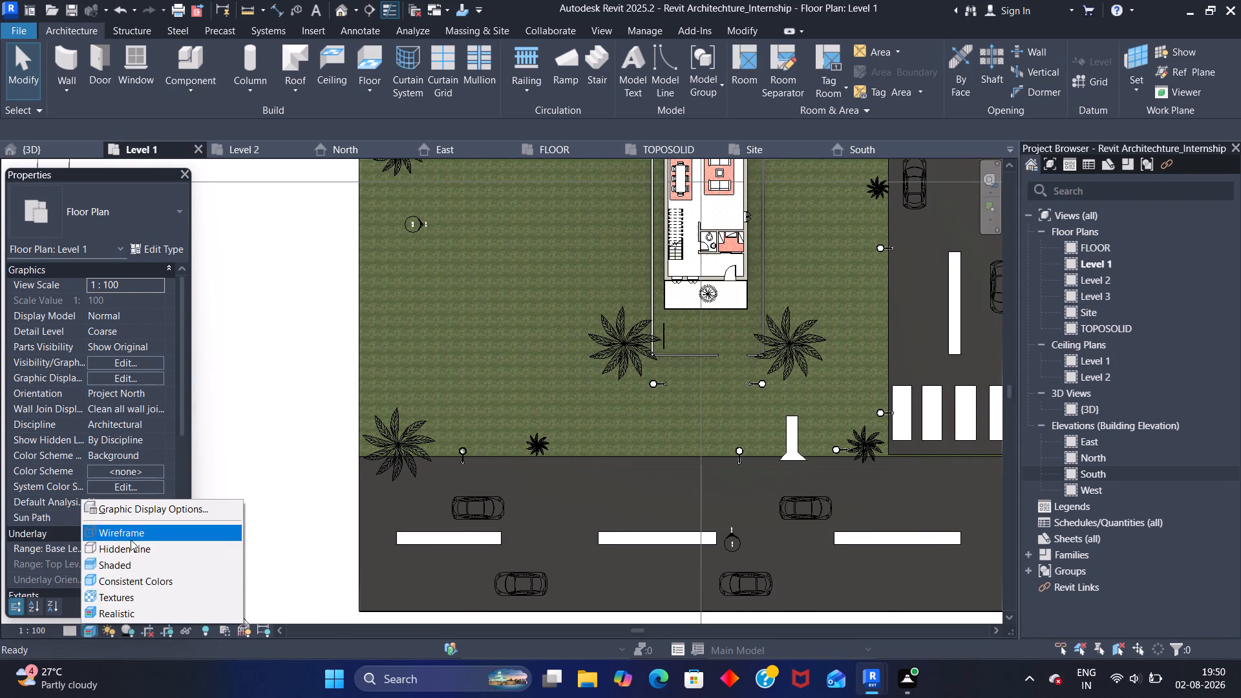
left_click(133, 549)
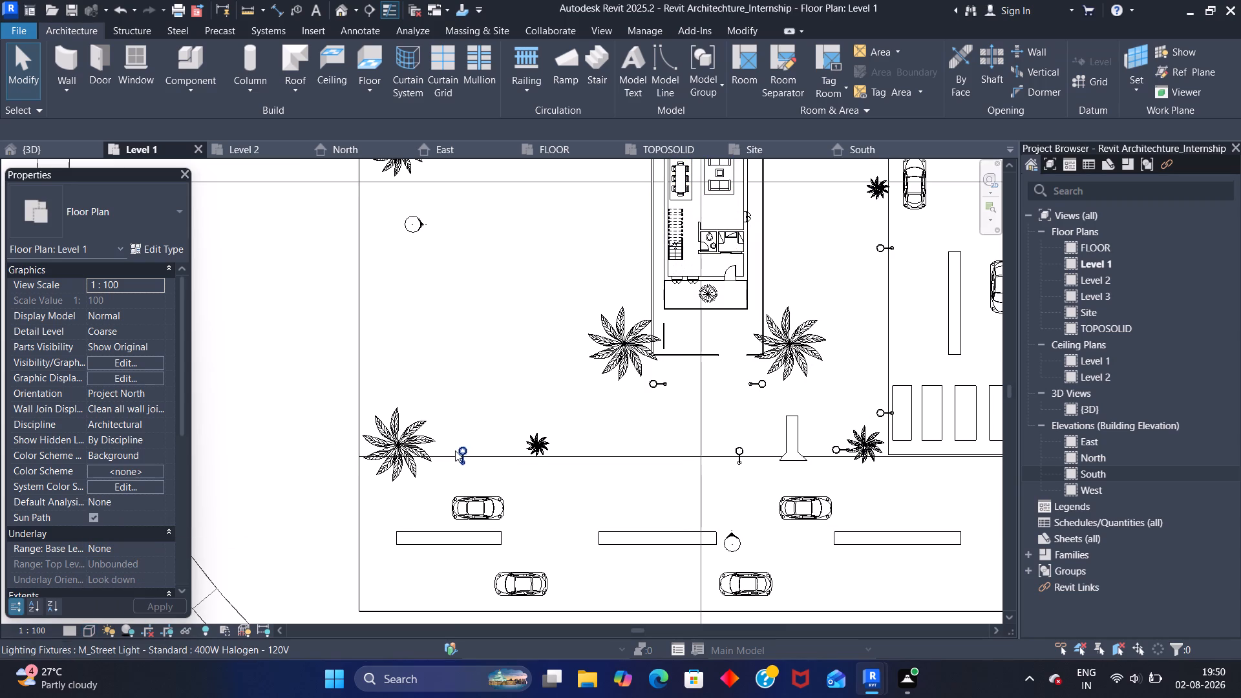
Rotate the westernmost street light on the south road's edge by 90° so it faces east.
left_click(460, 450)
key("space")
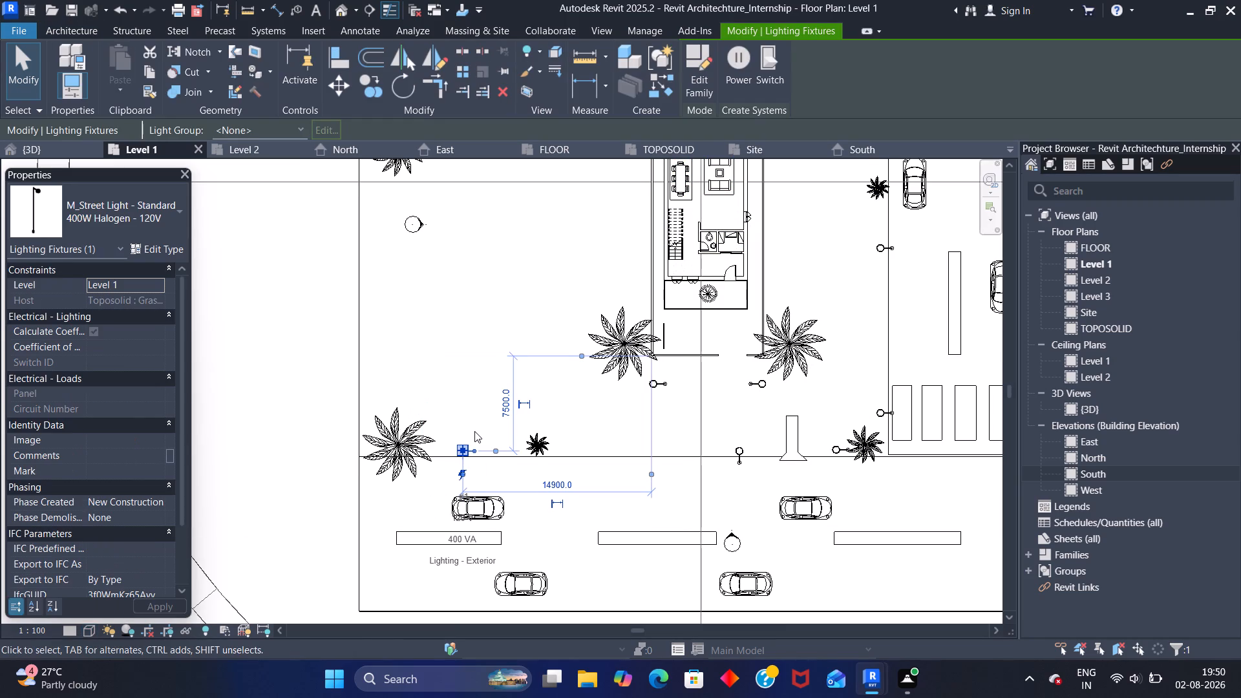
Rotate the selected westernmost street light on the south road's edge by 270°.
key("space")
key("space")
key("space")
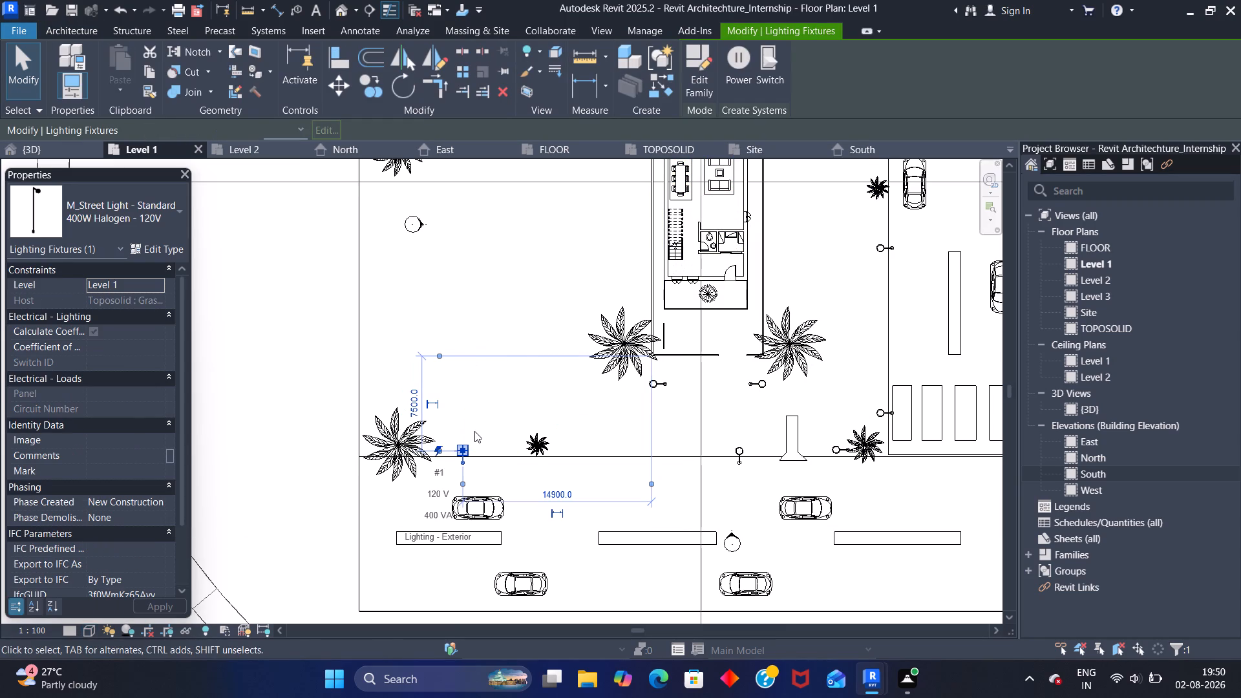
Rotate the south road's middle street light by 180° and its eastern one by 90° so both lamp heads face the road.
left_click(739, 449)
key("space")
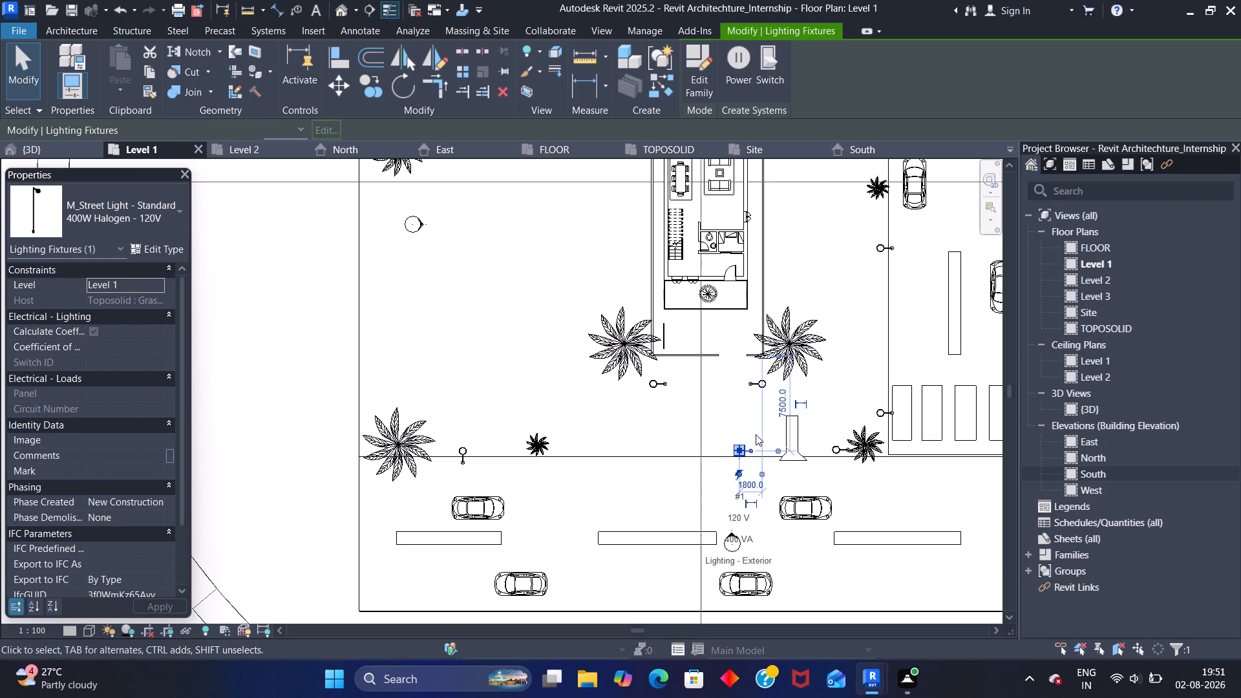
key("space")
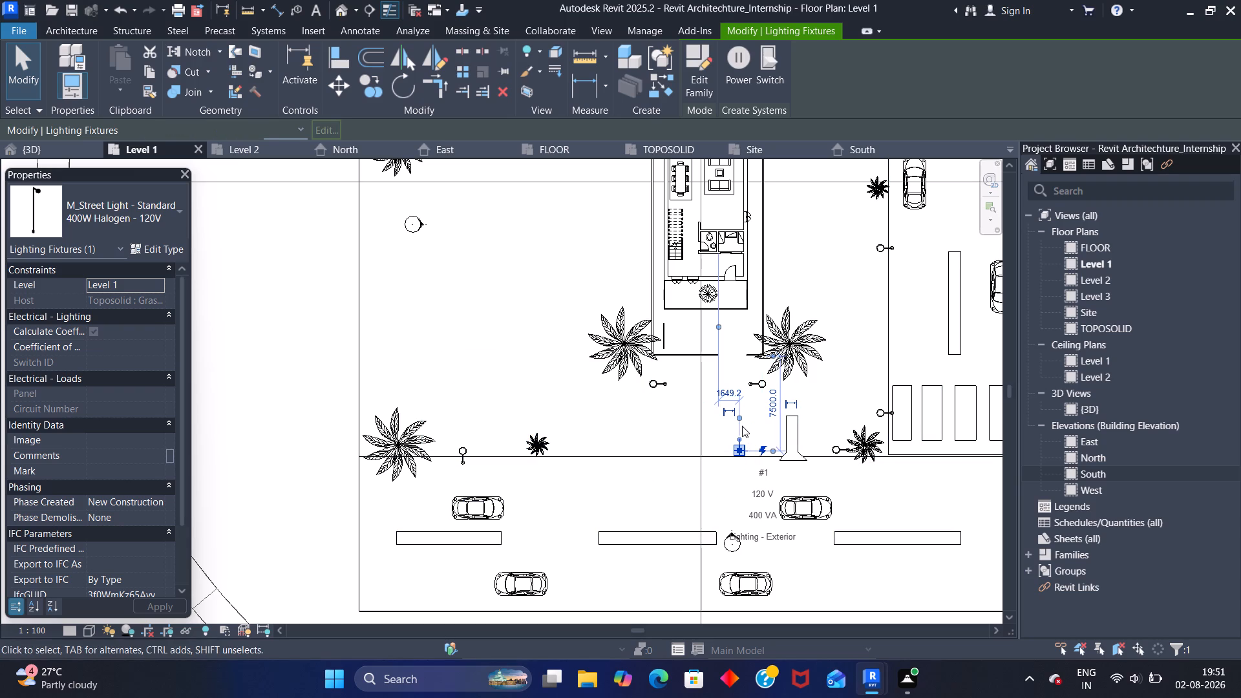
left_click(665, 435)
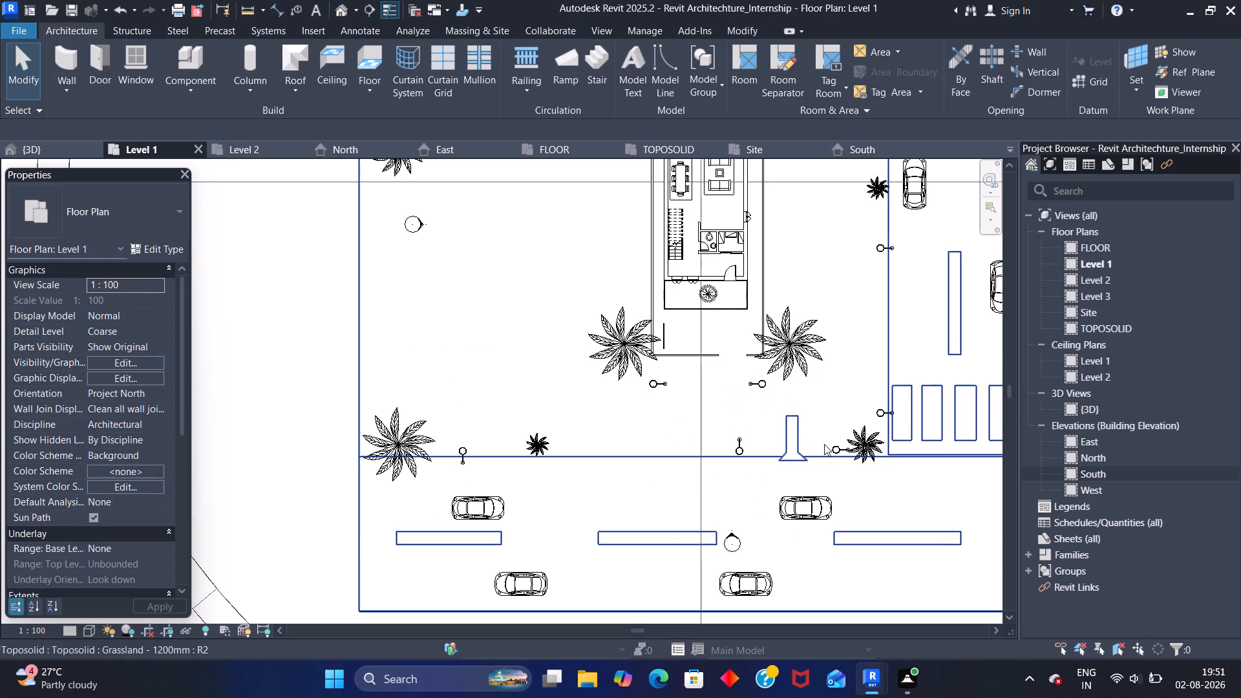
left_click(839, 447)
key("space")
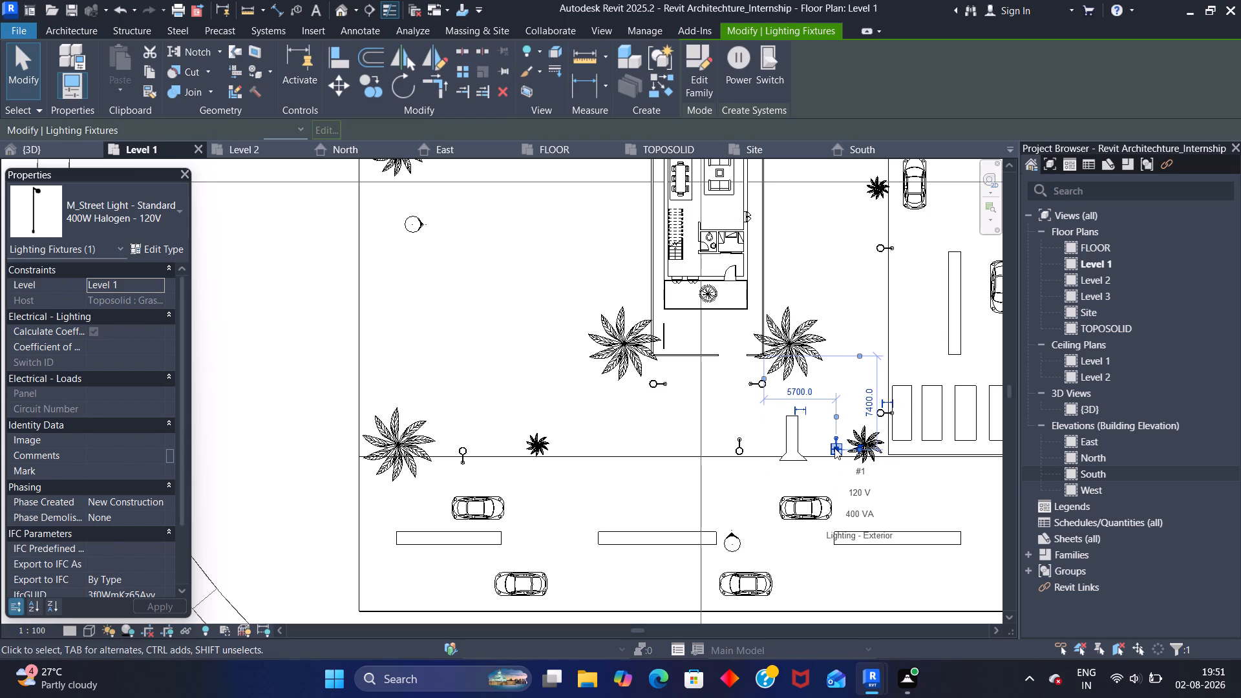
left_click(801, 428)
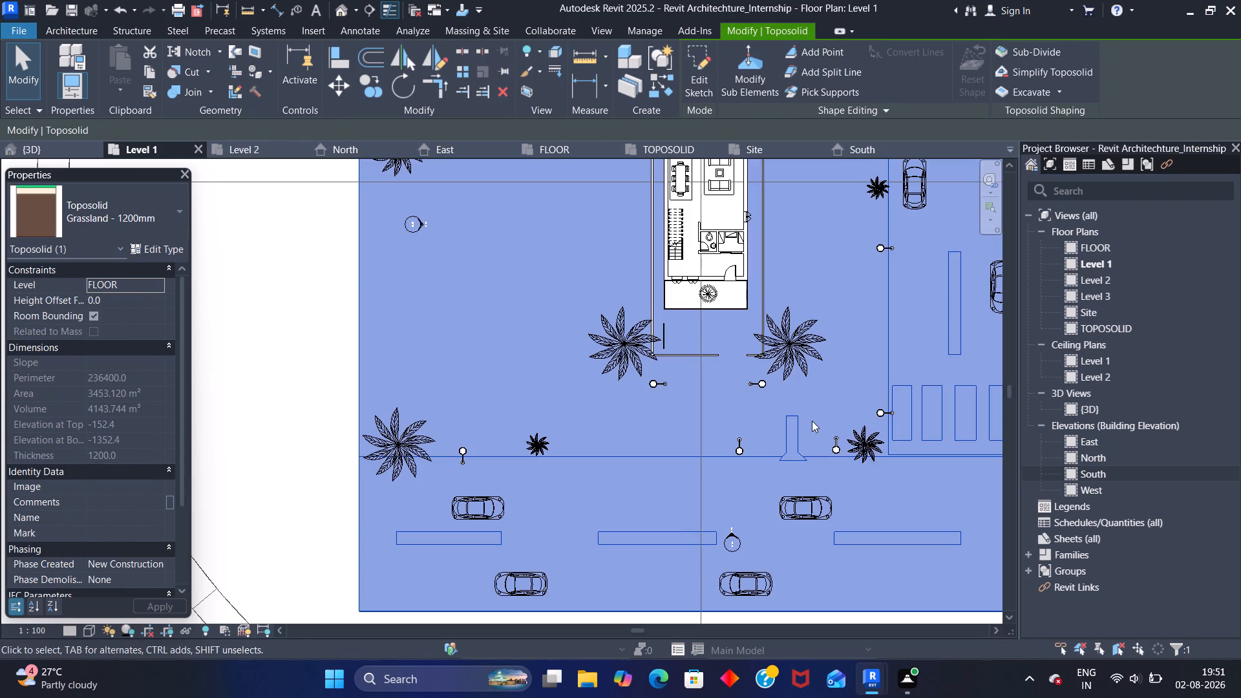
key("Escape")
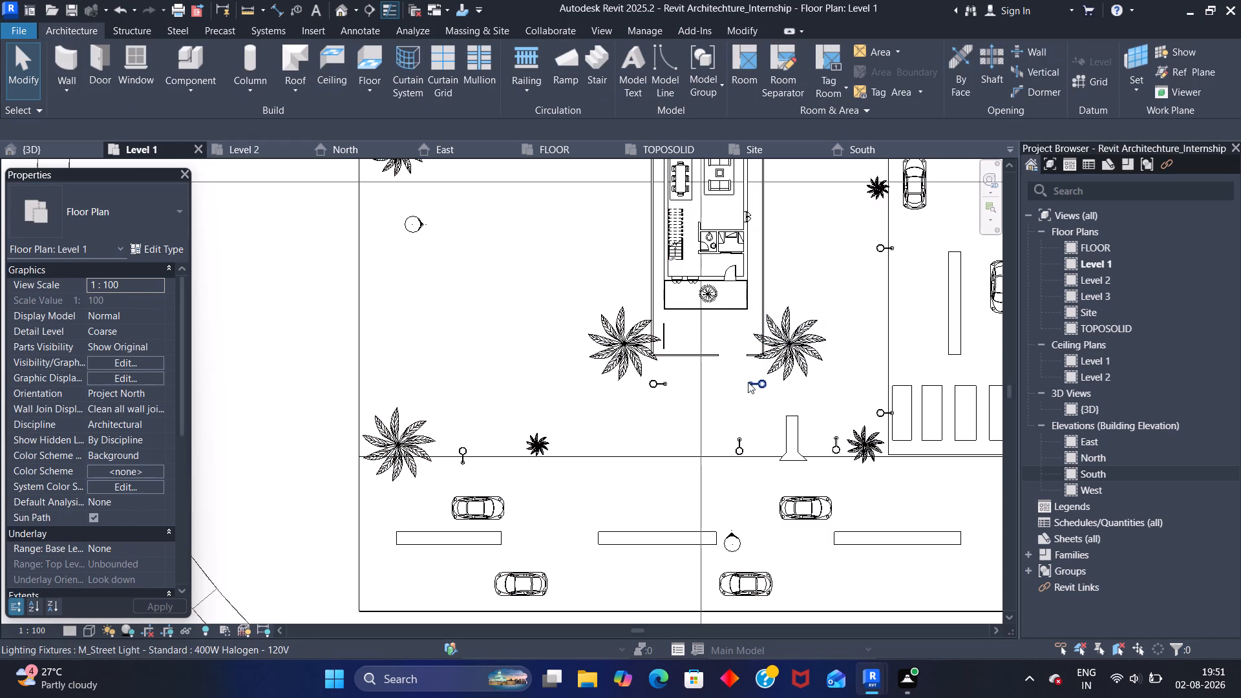
Rotate the two street lights in front of the house's front wall by 180° so their lamp heads face each other.
left_click(756, 383)
key("space")
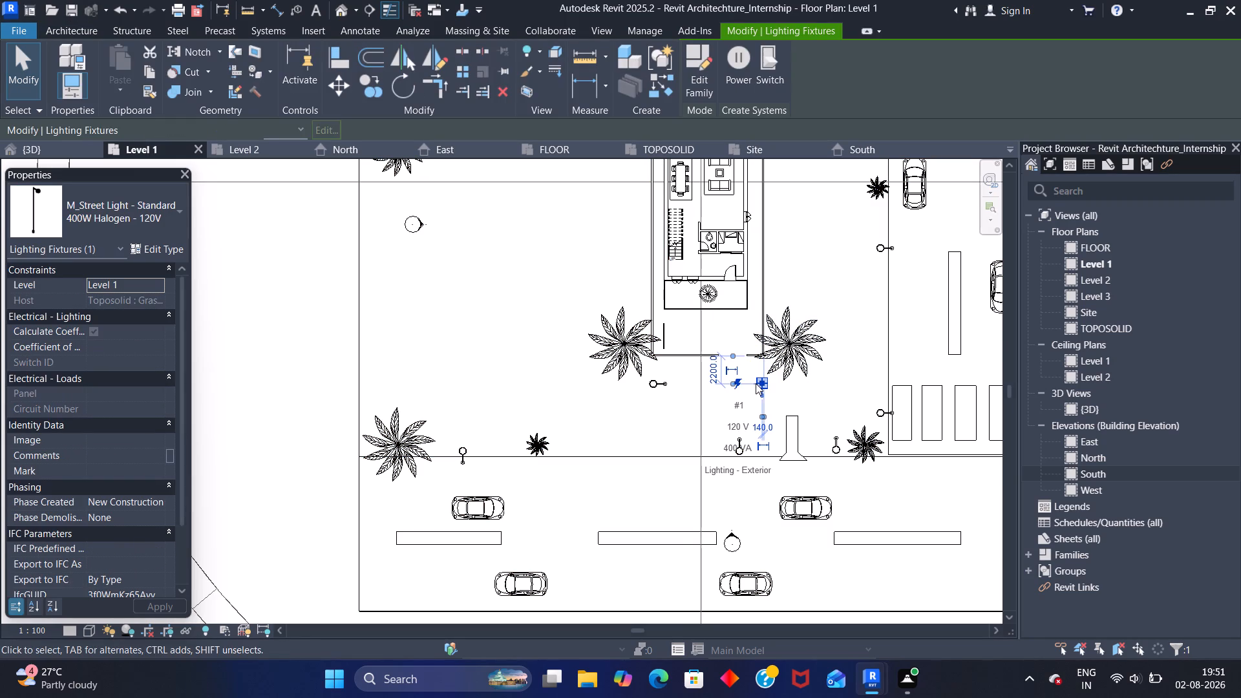
key("space")
left_click(648, 382)
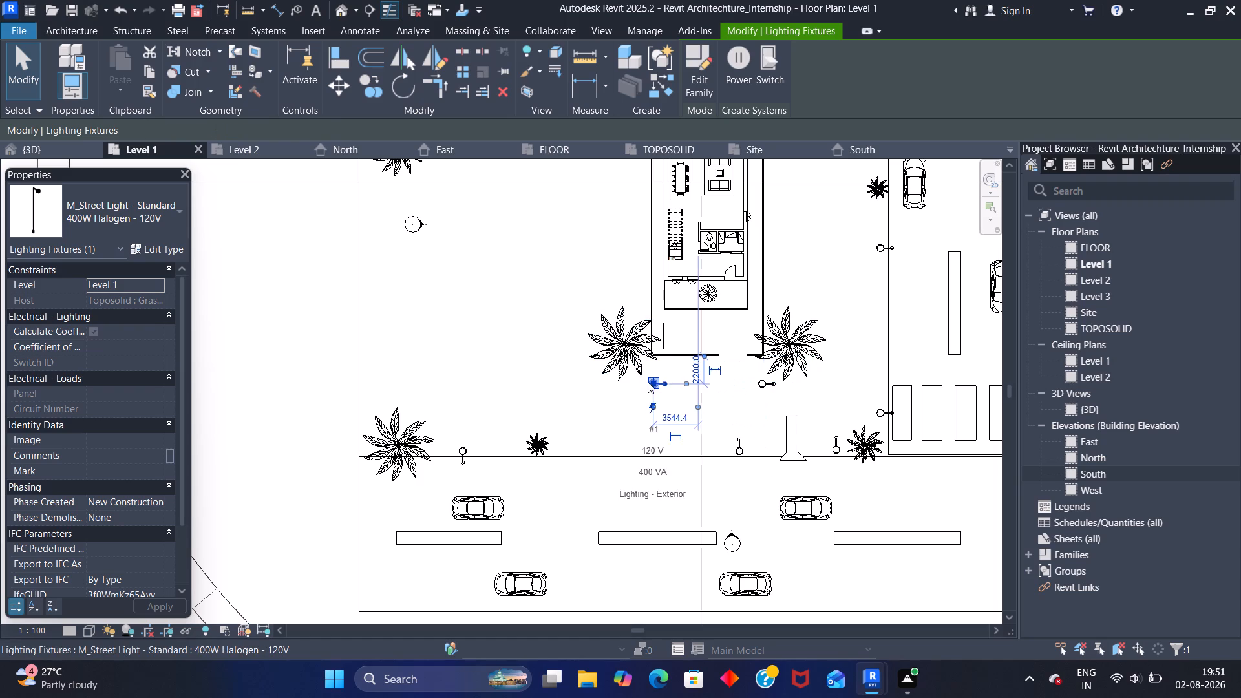
key("space")
key("space")
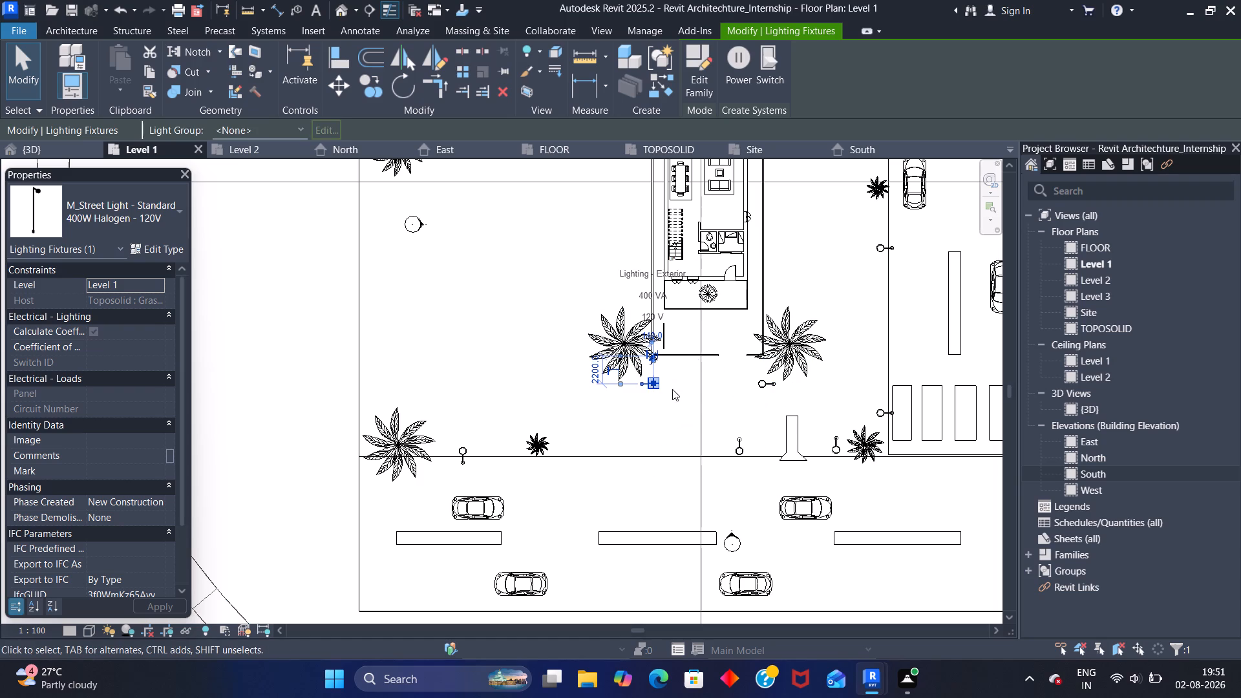
left_click(688, 388)
Rotate the westernmost street light on the south road's edge by 180° so its lamp head faces the road.
left_click(463, 451)
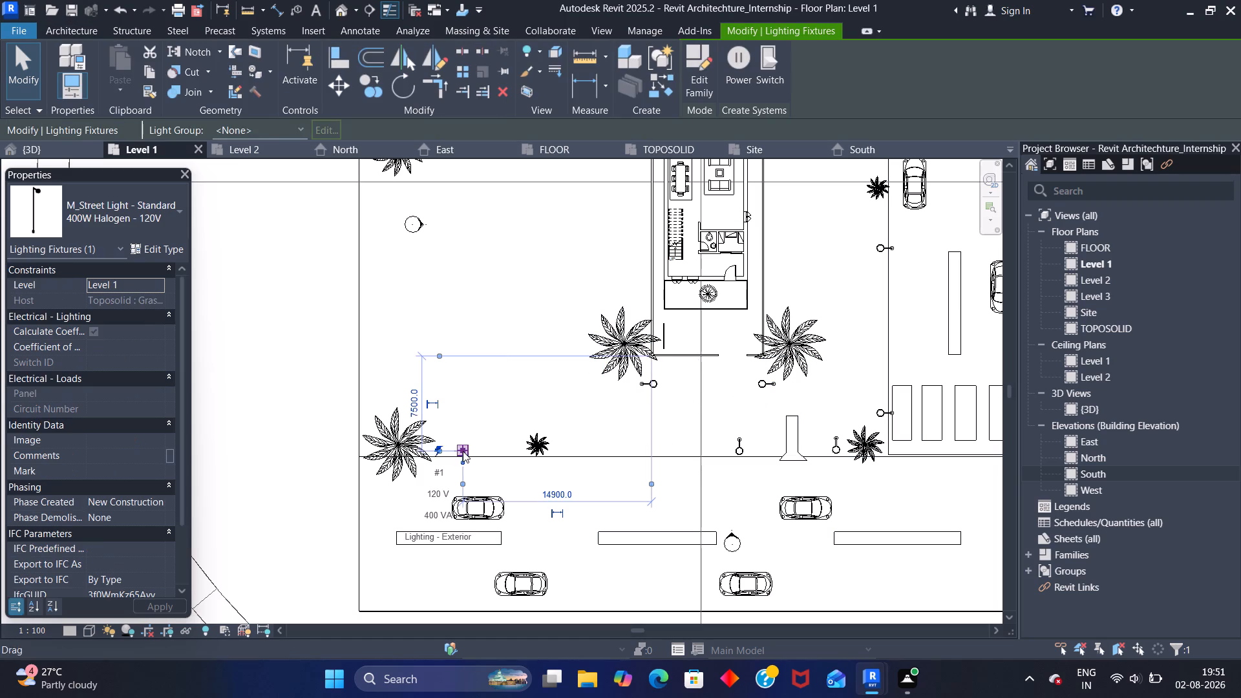
key("space")
key("space")
left_click(482, 425)
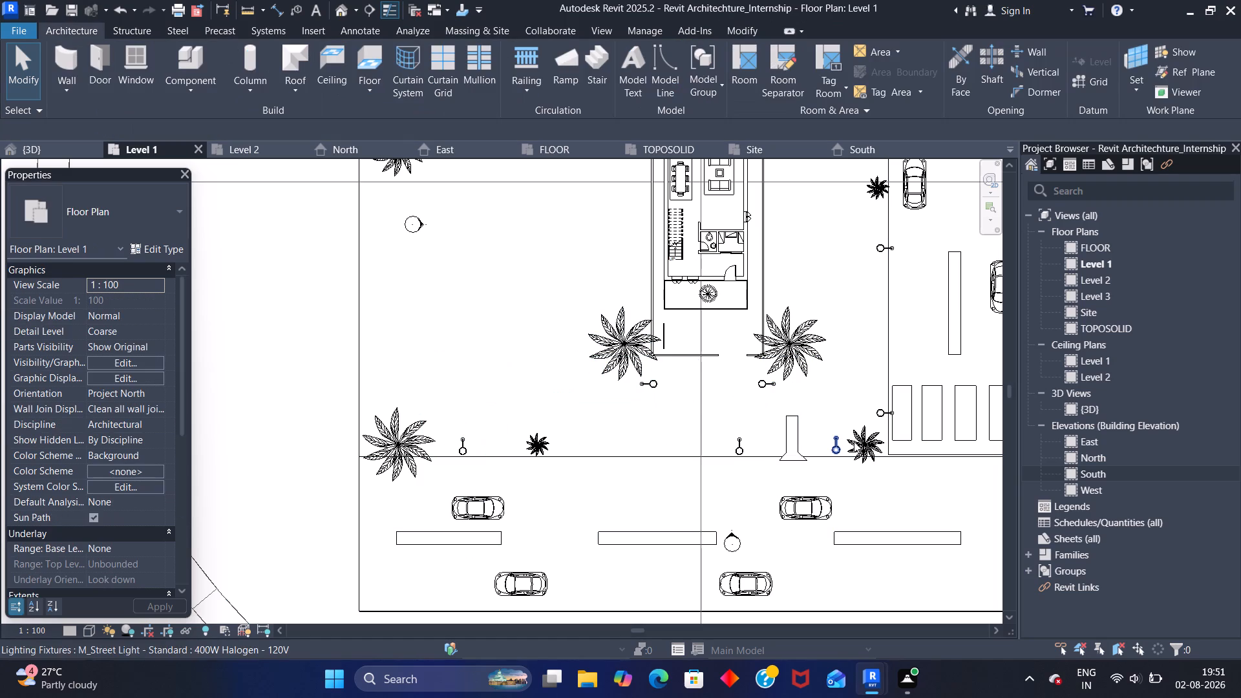
Rotate the three street lights along the east road's west edge by 180° so their lamp heads face the road.
left_click(878, 410)
key("space")
key("space")
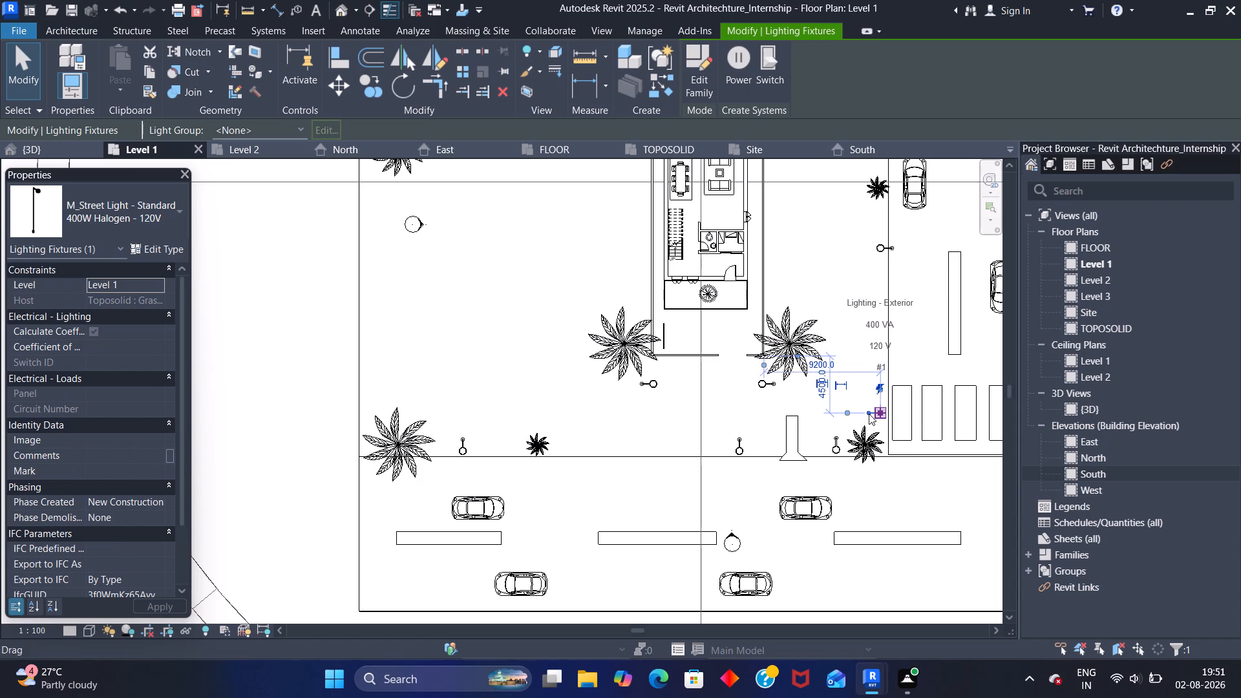
left_click(832, 282)
left_click(881, 246)
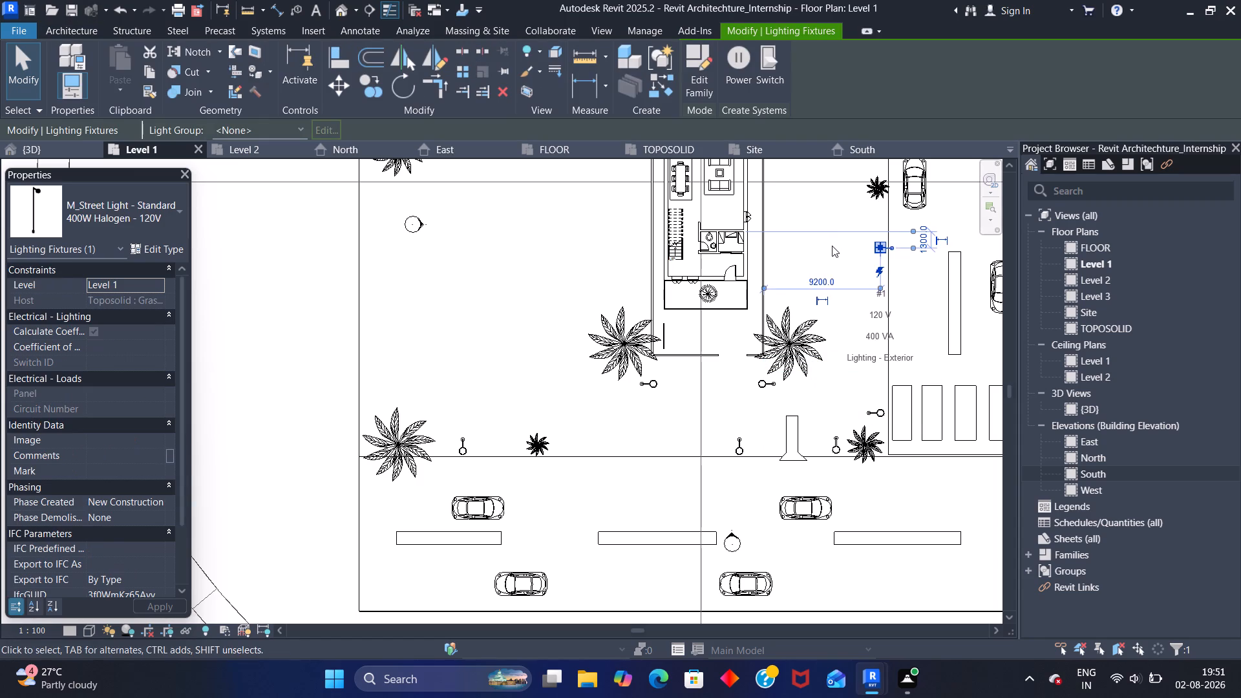
key("space")
key("space")
left_click(845, 221)
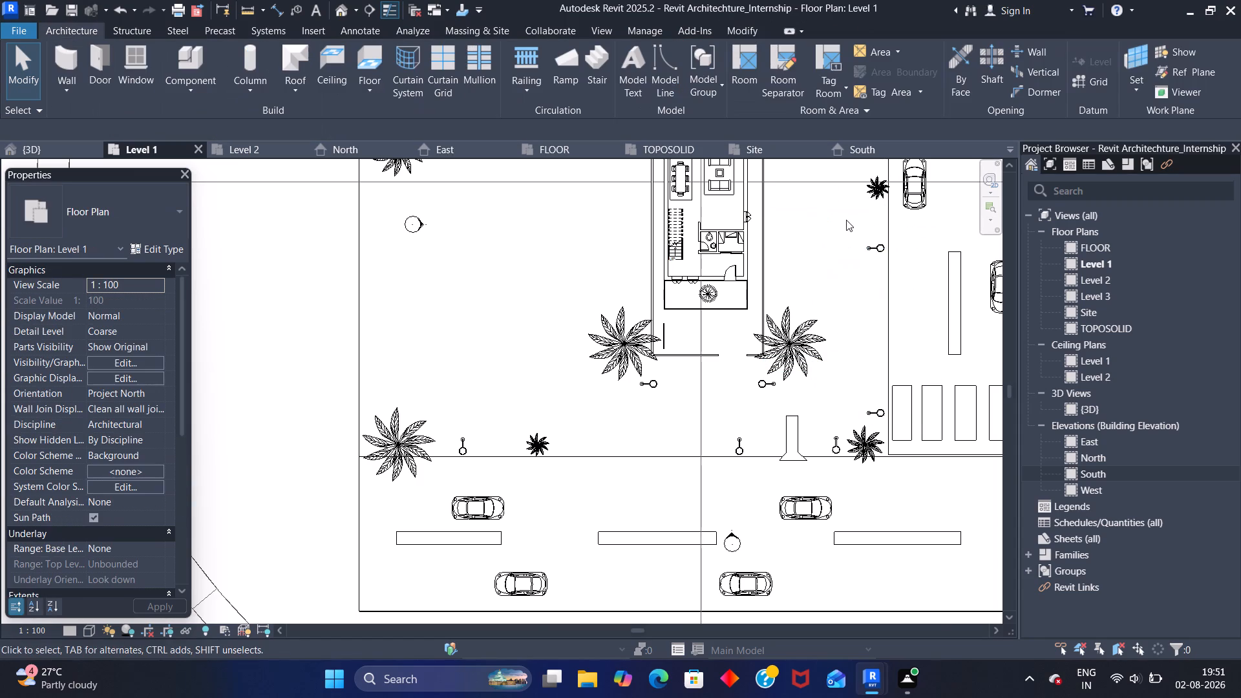
scroll(846, 215, "down", 2)
middle_click_drag(845, 225, 825, 358)
left_click(850, 182)
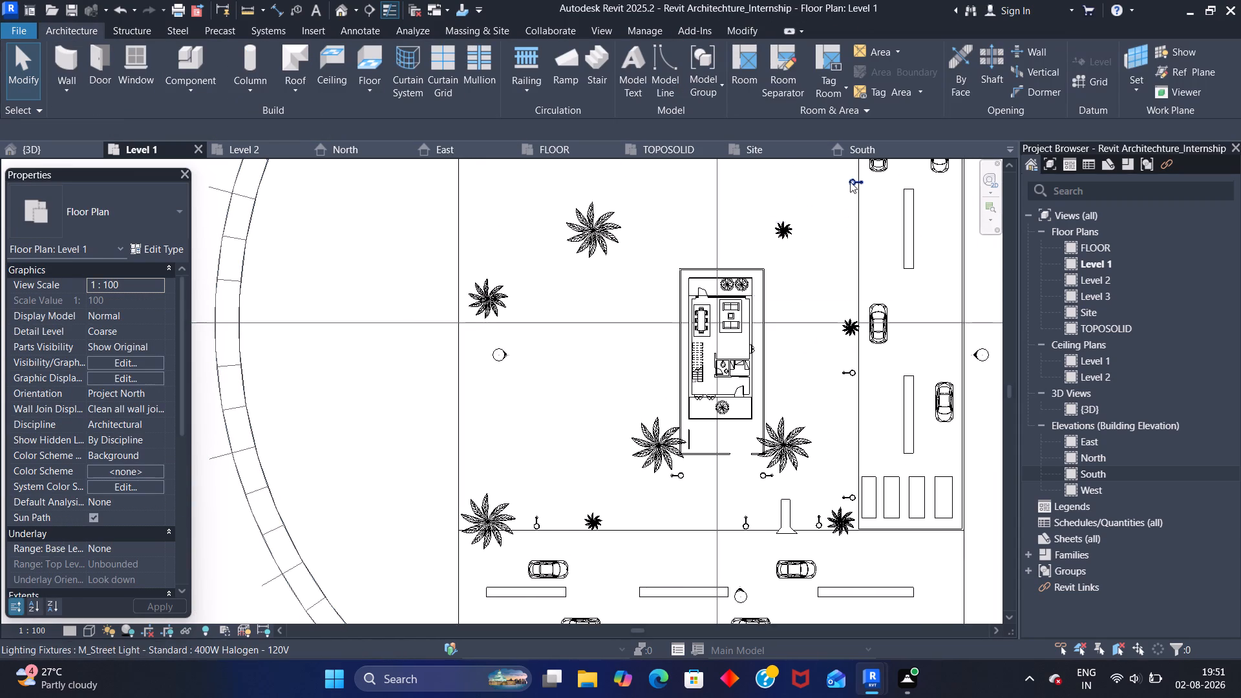
key("space")
key("space")
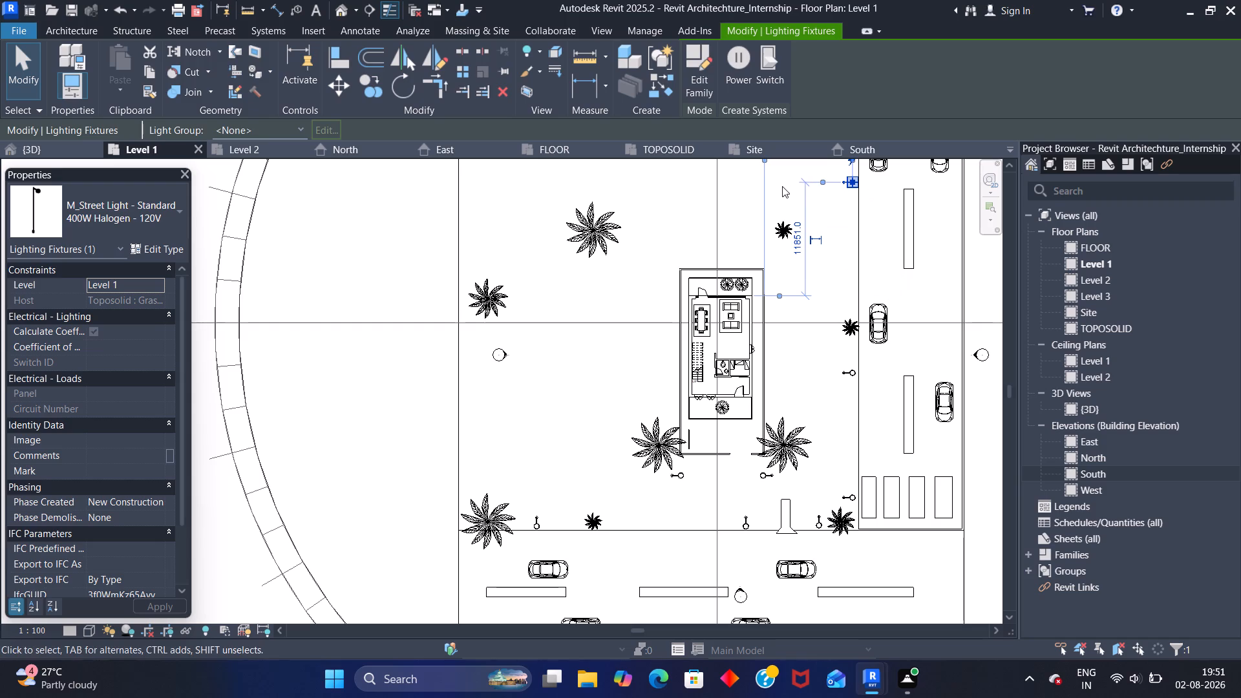
left_click(783, 191)
Switch to the 3D view and set its visual style to Realistic.
scroll(511, 385, "down", 3)
middle_click_drag(532, 377, 523, 461)
middle_click_drag(697, 402, 699, 357)
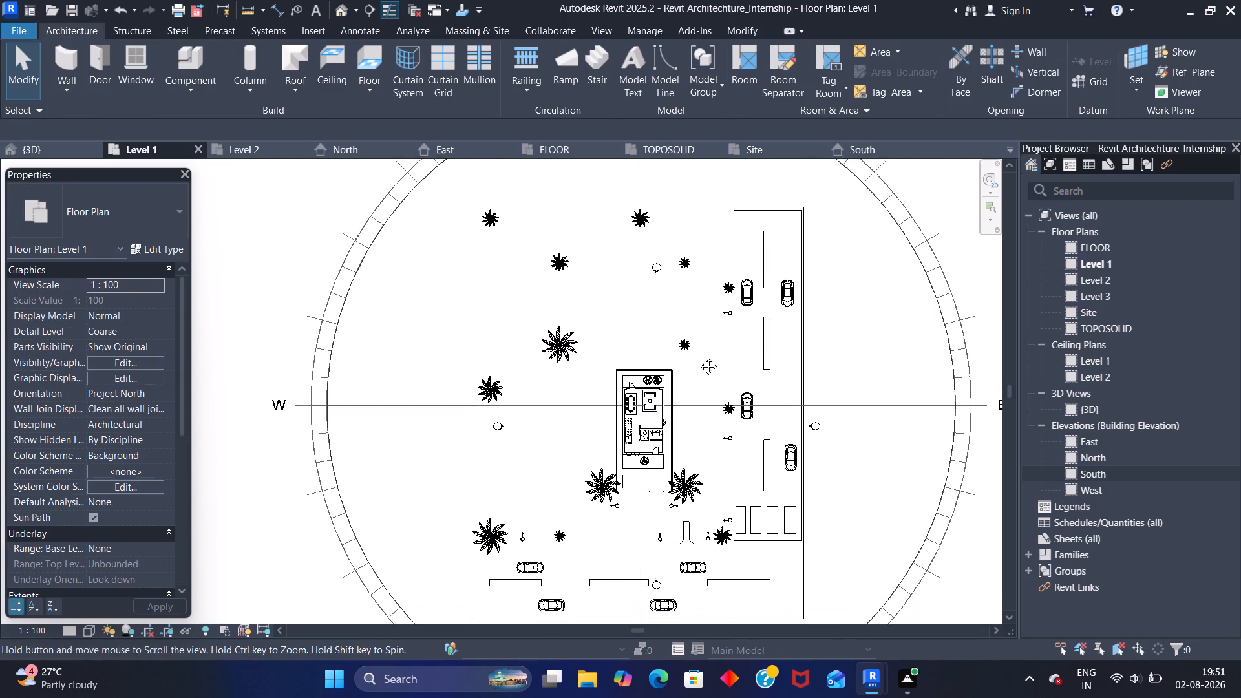
middle_click_drag(699, 357, 701, 324)
scroll(653, 469, "up", 3)
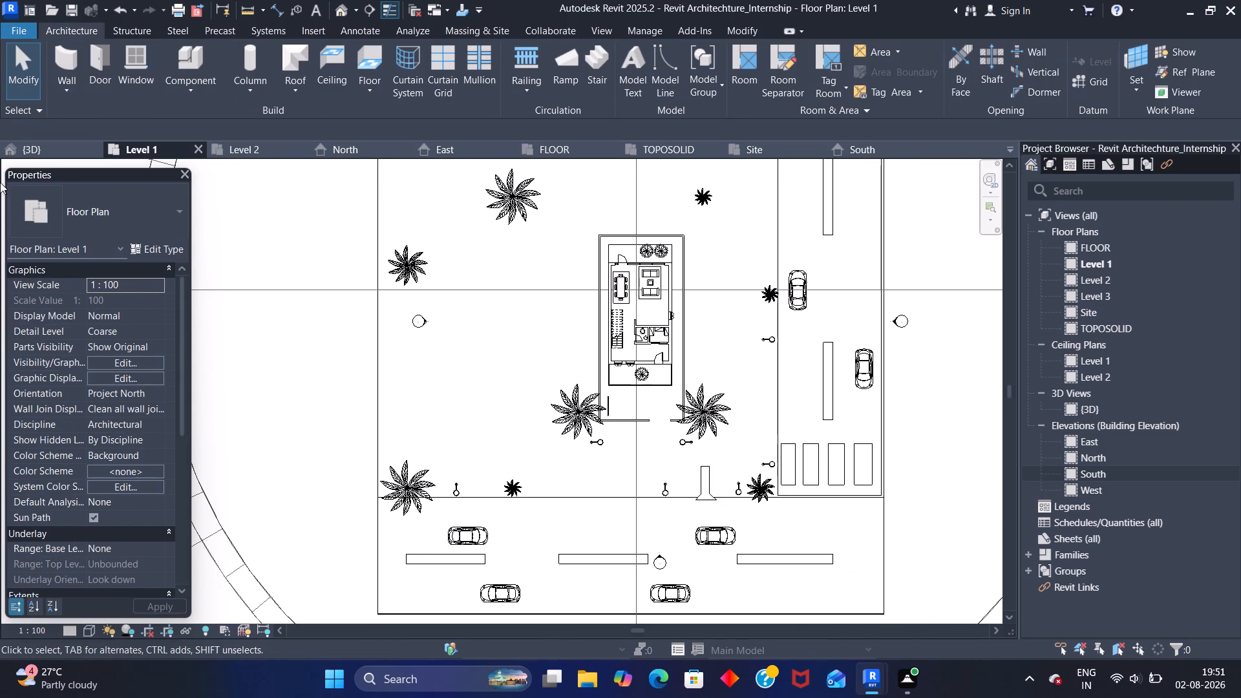
left_click(52, 151)
scroll(295, 259, "up", 1)
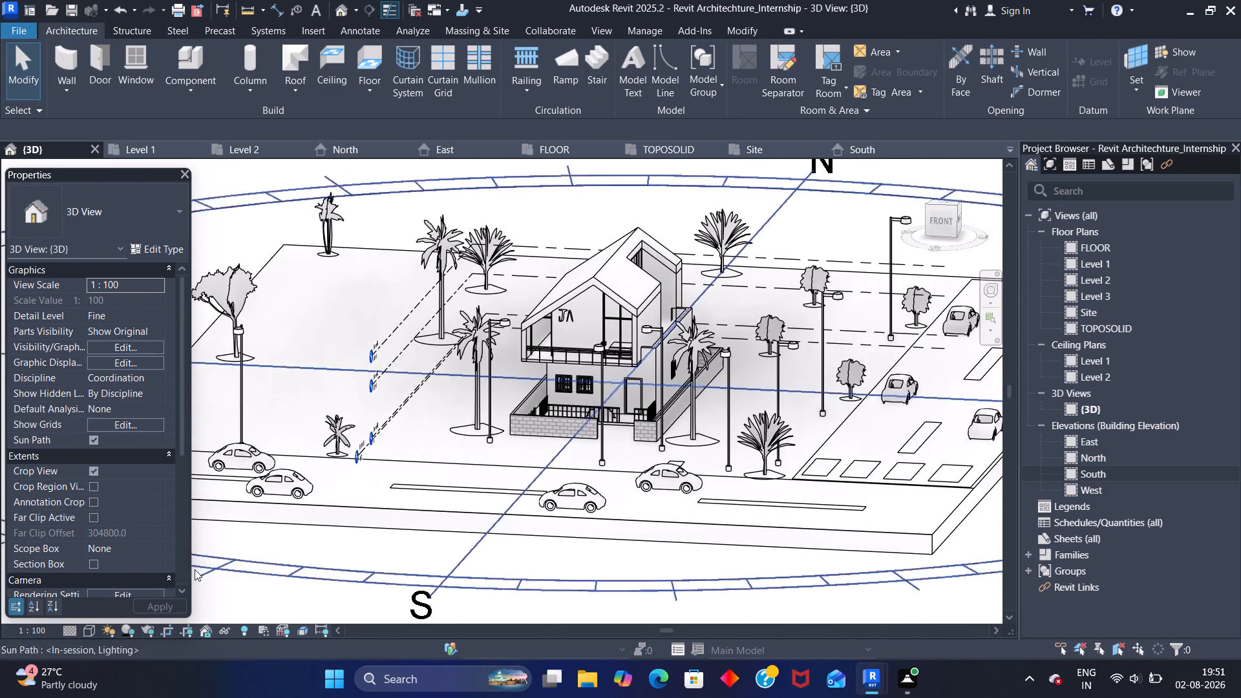
left_click(90, 629)
left_click(108, 616)
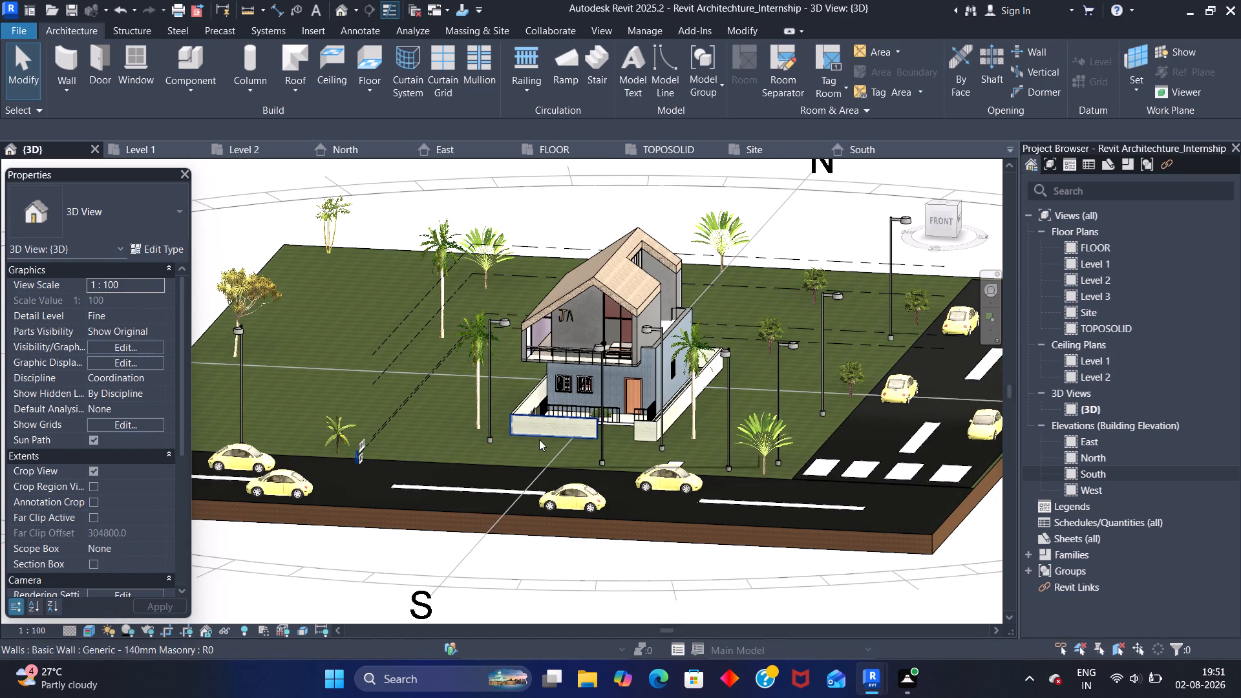
Change the street light at the front wall's west end to the type 250W Sodium - 480V.
middle_click_drag(538, 444, 556, 428, "shift")
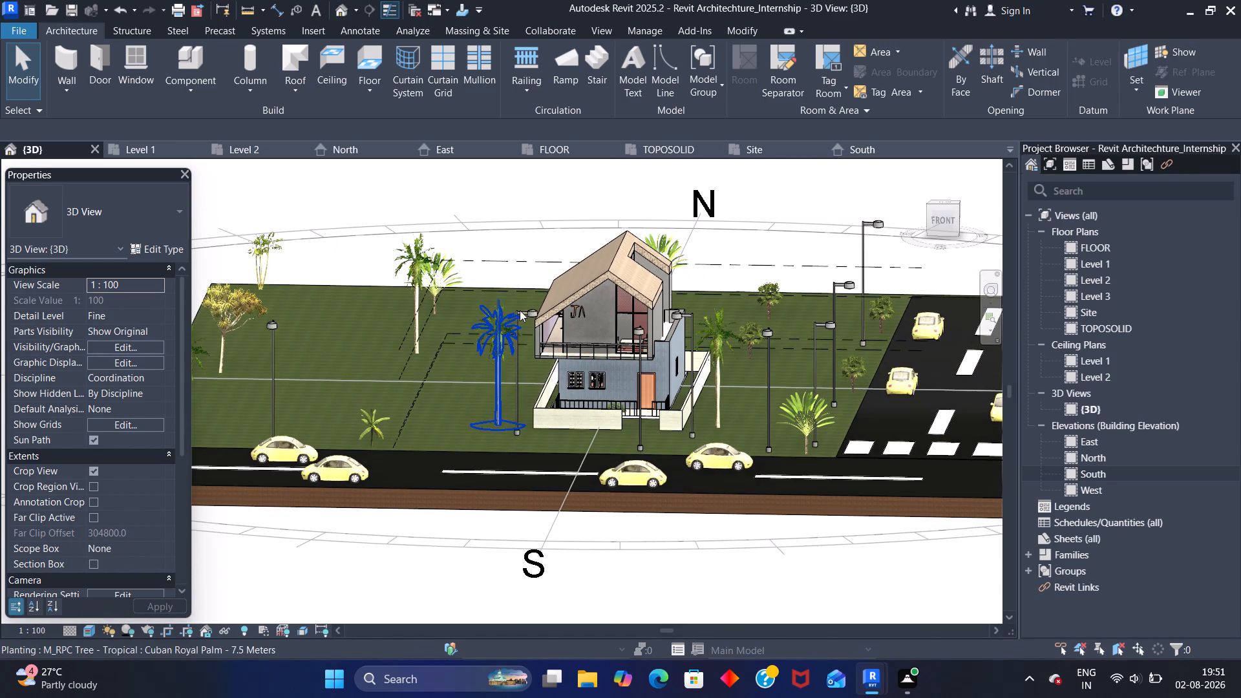
left_click(524, 309)
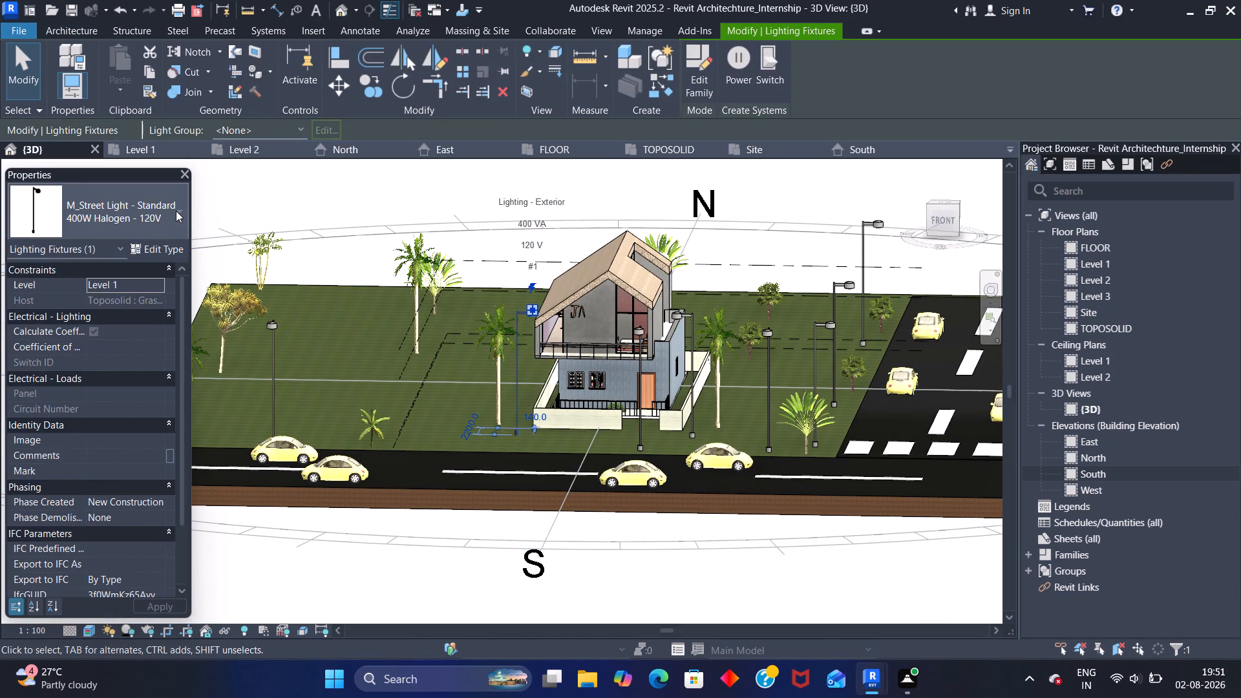
left_click(176, 211)
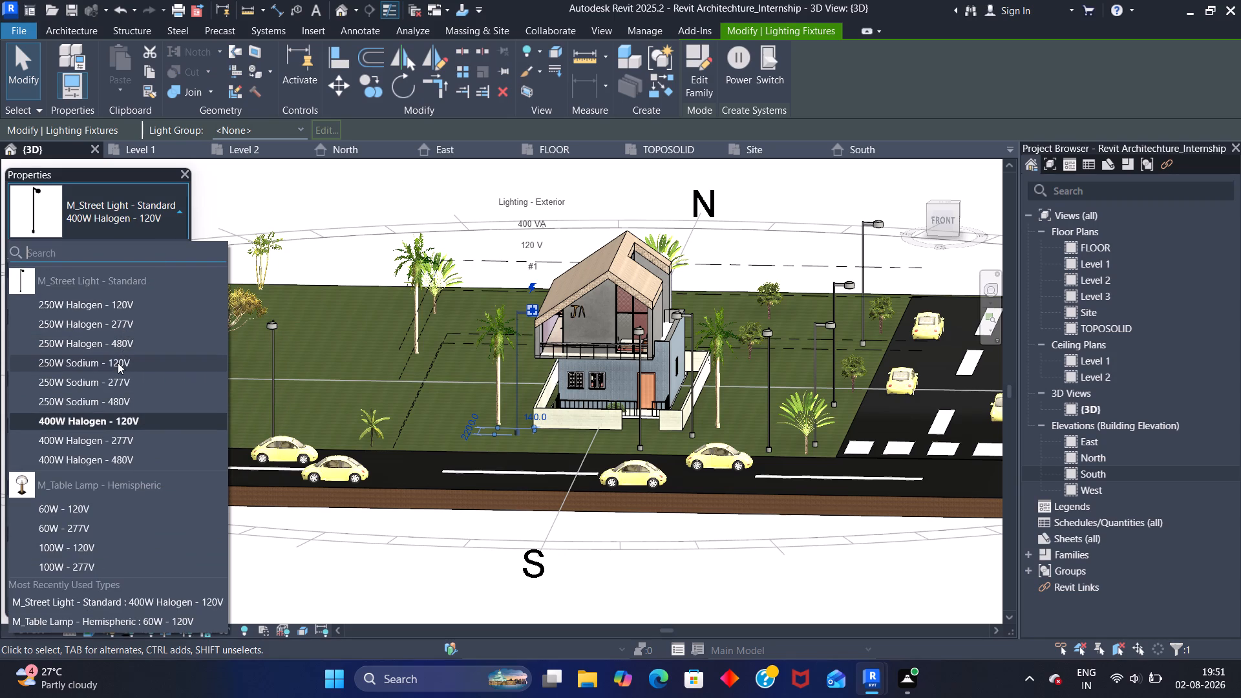
left_click(104, 403)
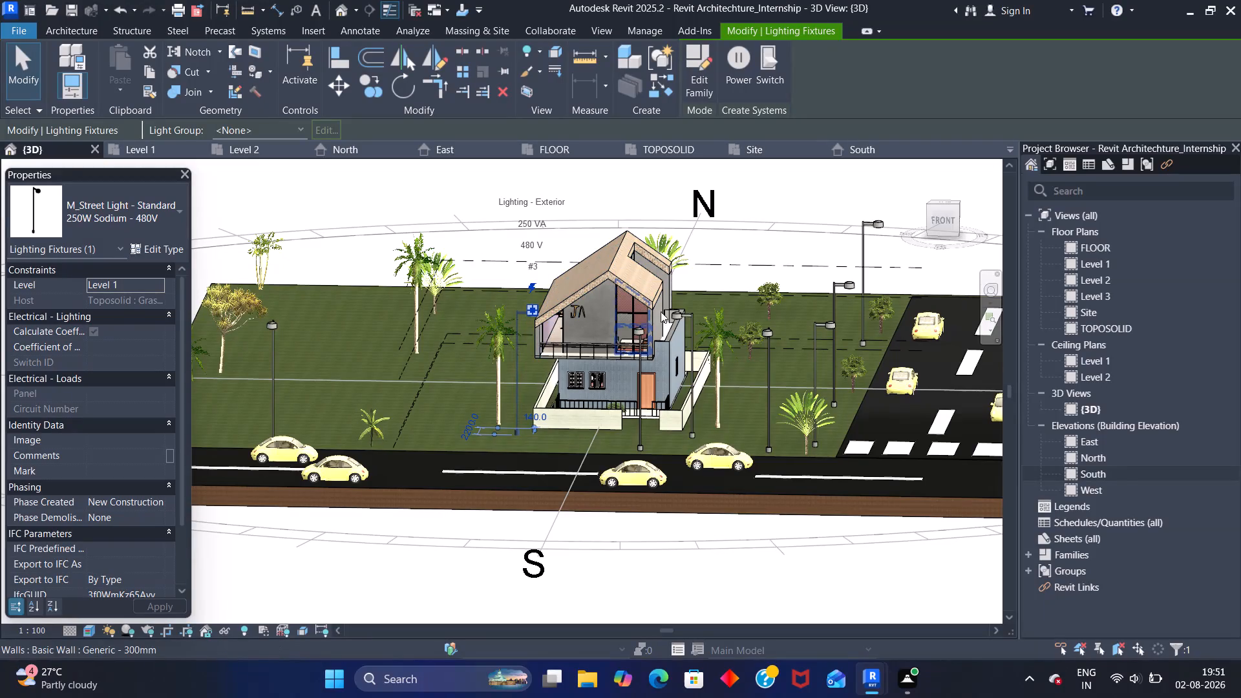
Change the street light at the front wall's east end to the type 250W Halogen - 277V.
left_click(690, 316)
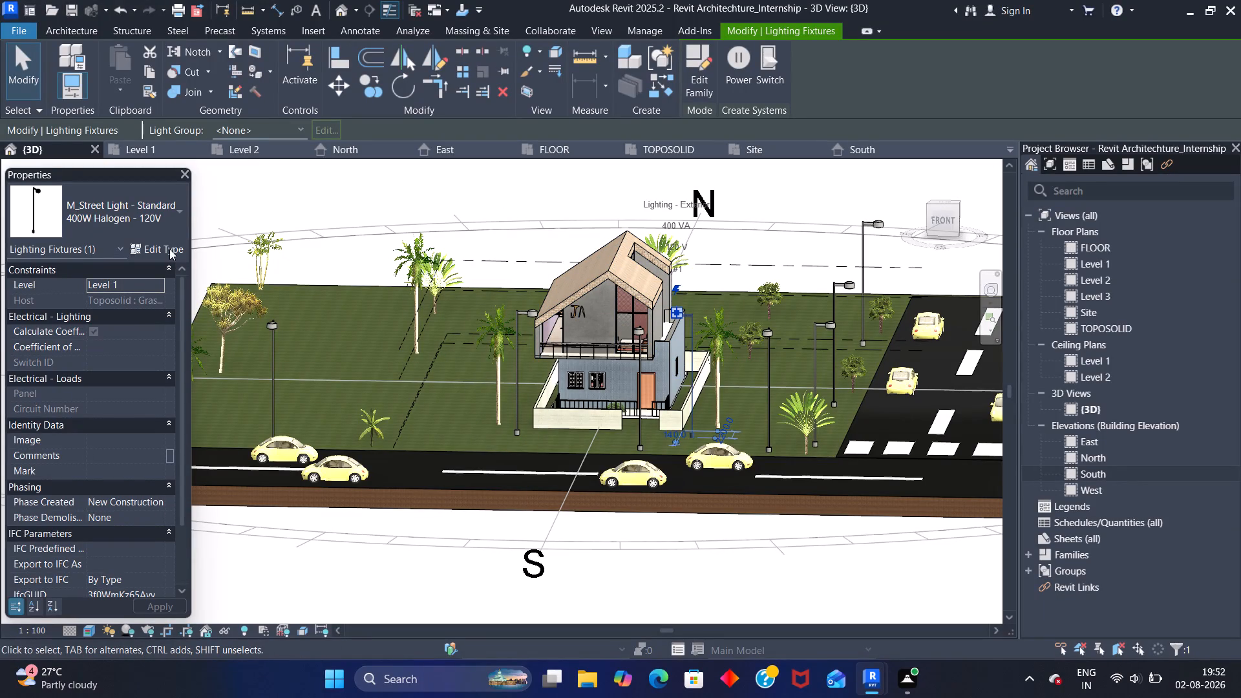
left_click(181, 209)
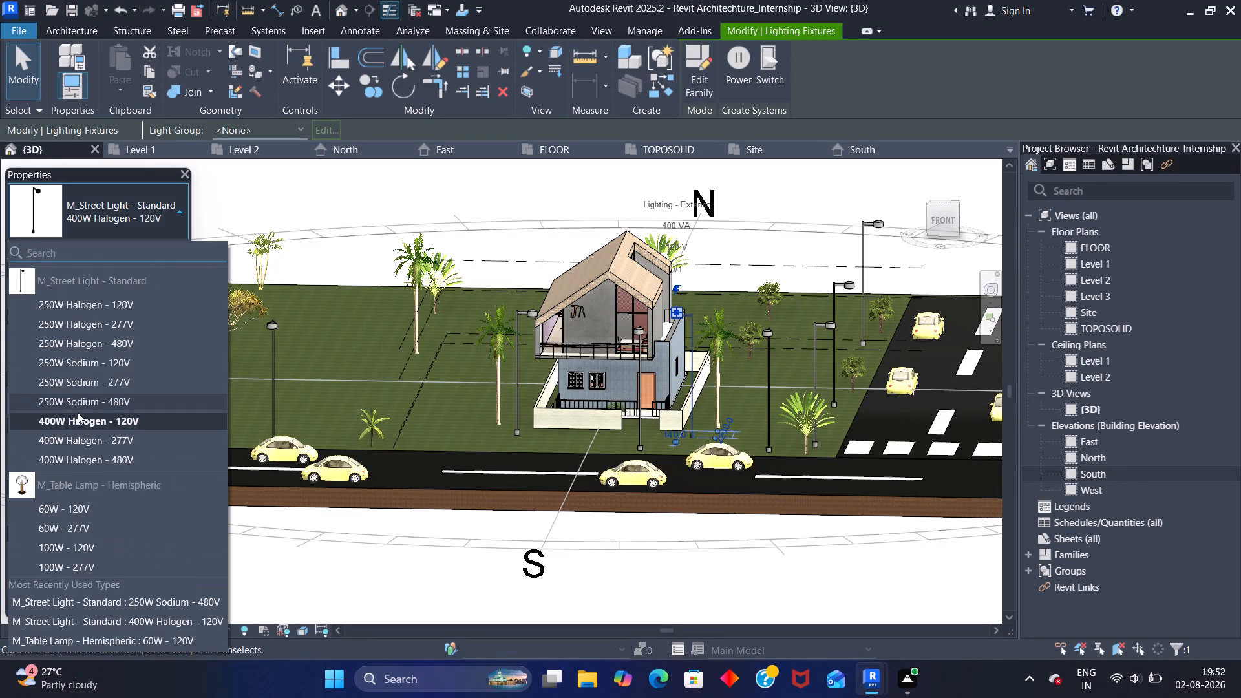
left_click(69, 326)
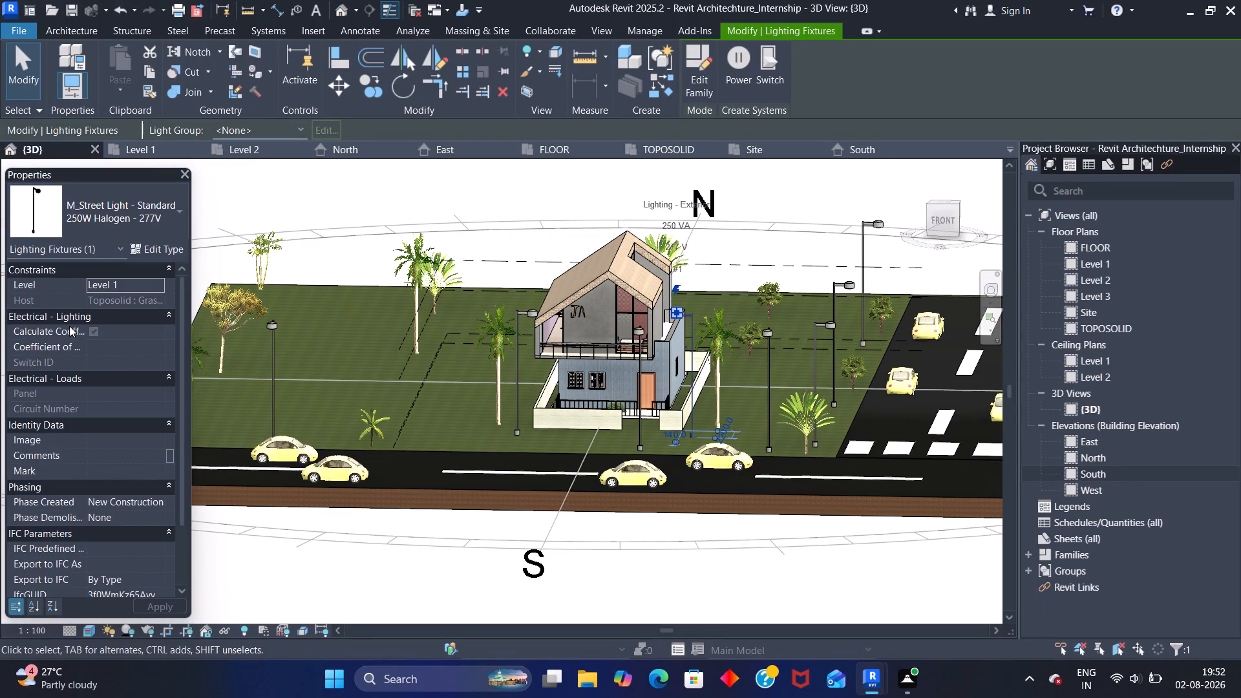
left_click(369, 309)
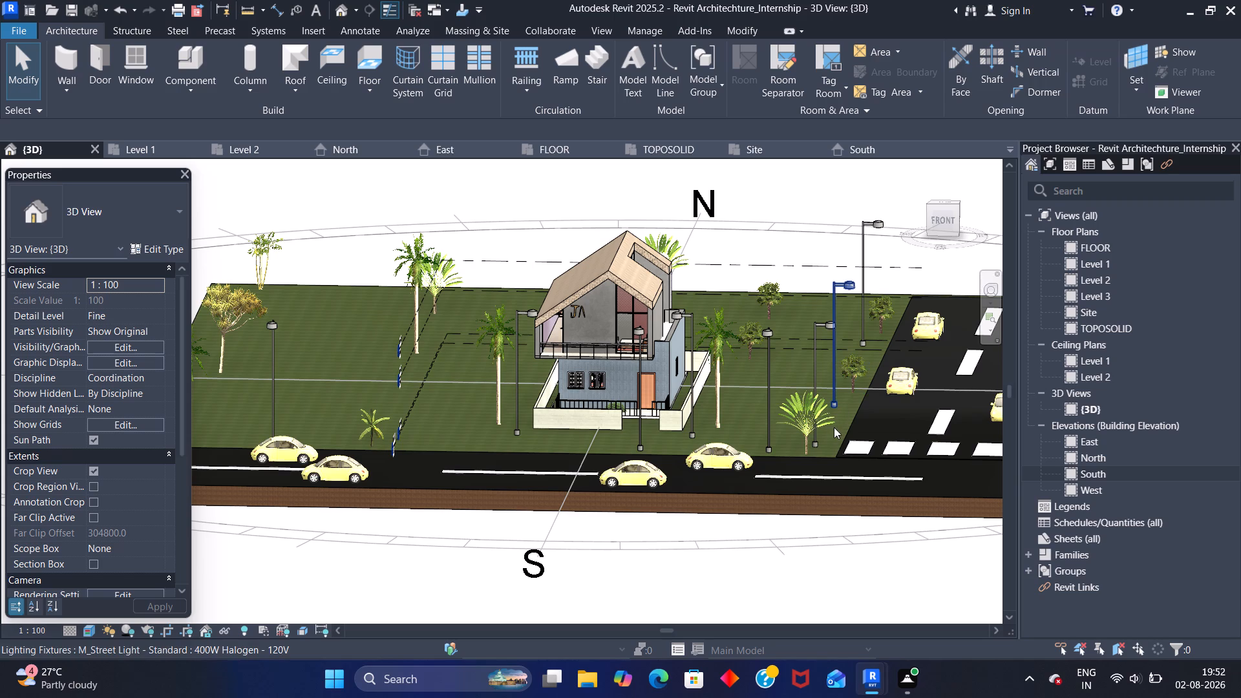
Delete the street light on the south road's edge directly in front of the house's gate opening.
scroll(635, 414, "up", 1)
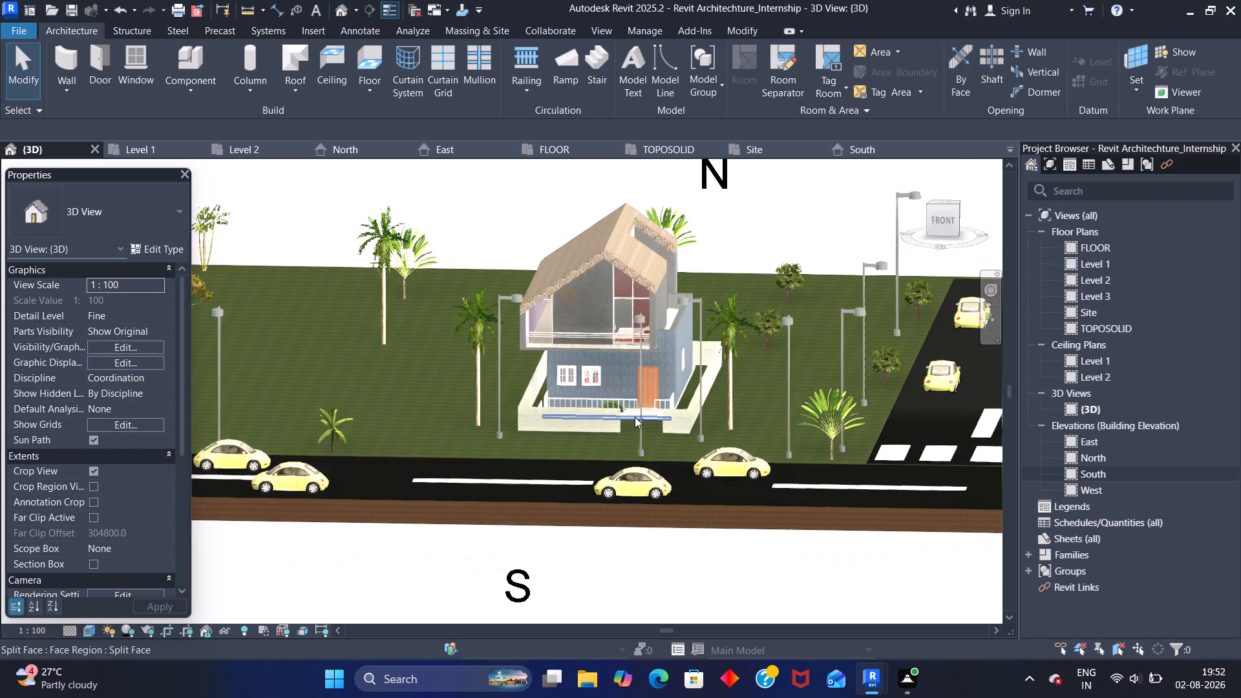
scroll(635, 417, "up", 3)
left_click(641, 446)
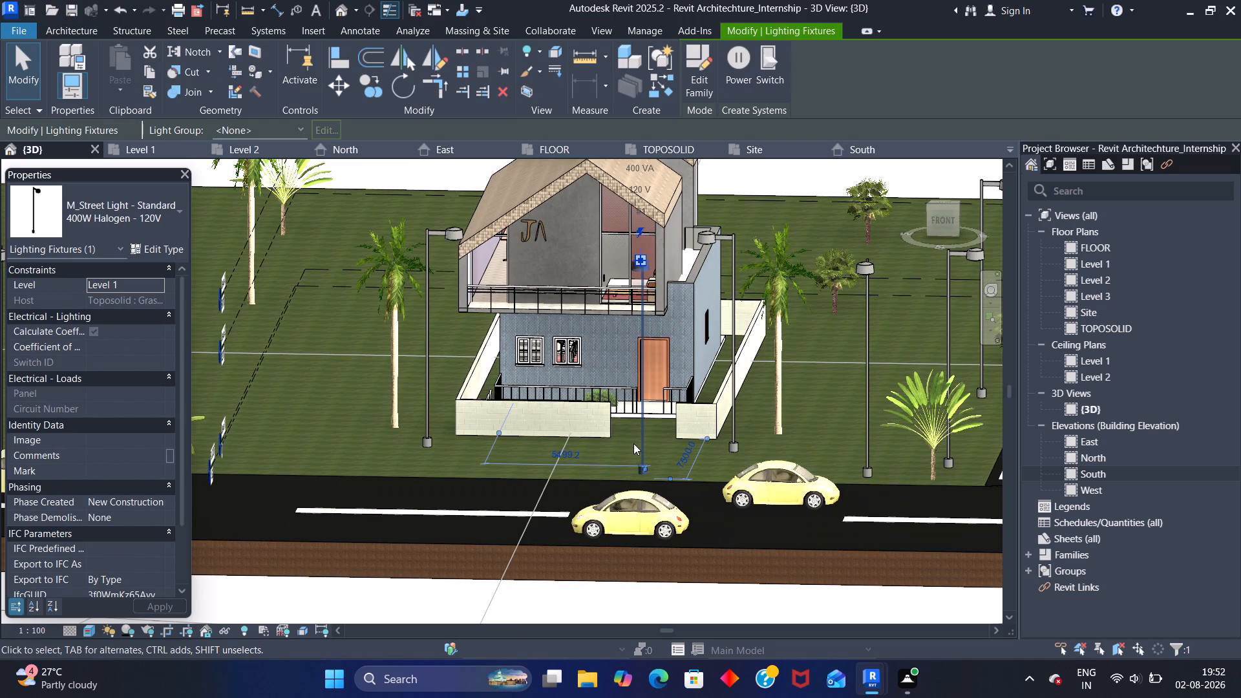
key("Delete")
Nudge the street light at the front wall's east end six increments farther east, away from the gate opening.
scroll(640, 435, "down", 1)
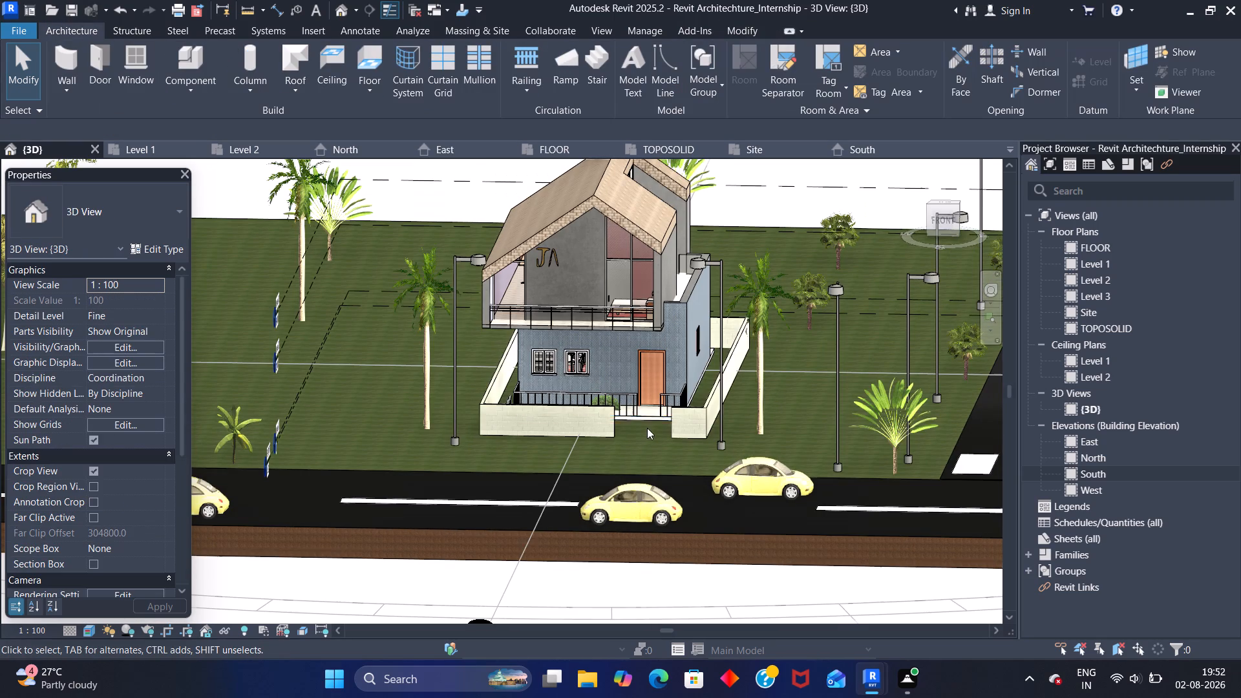
left_click(720, 444)
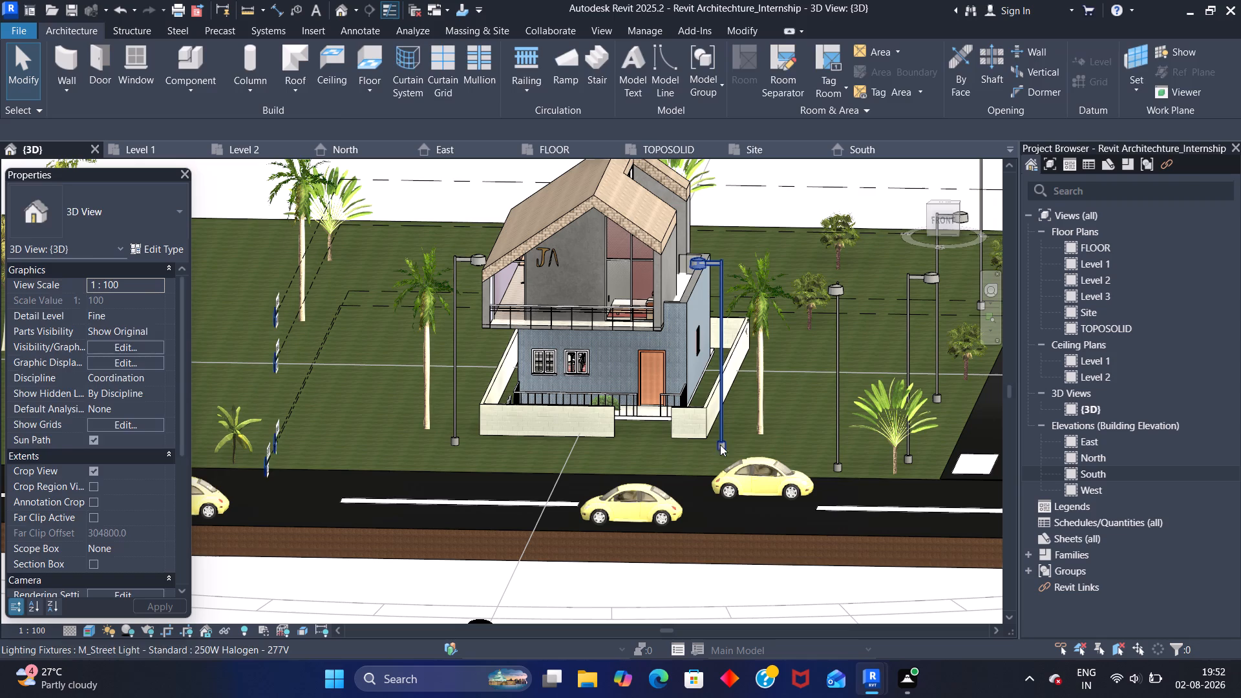
key("Right")
key("Right")
key("Right")
key("Right")
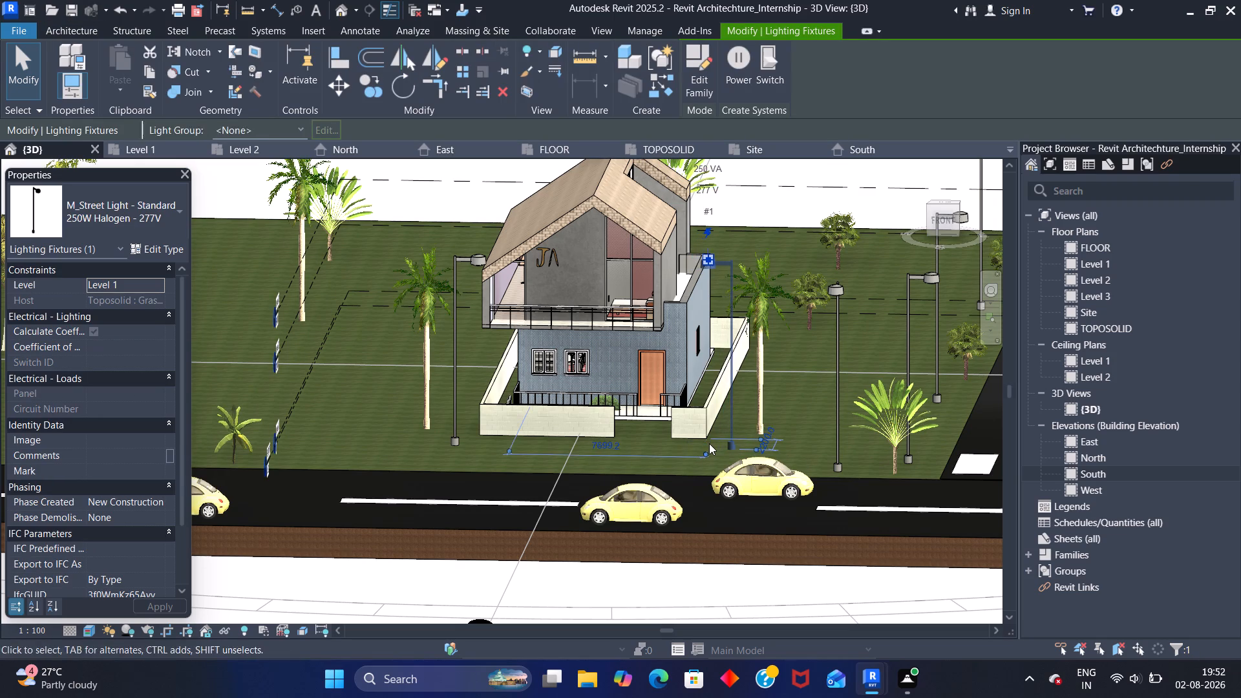
key("Right")
key("Right")
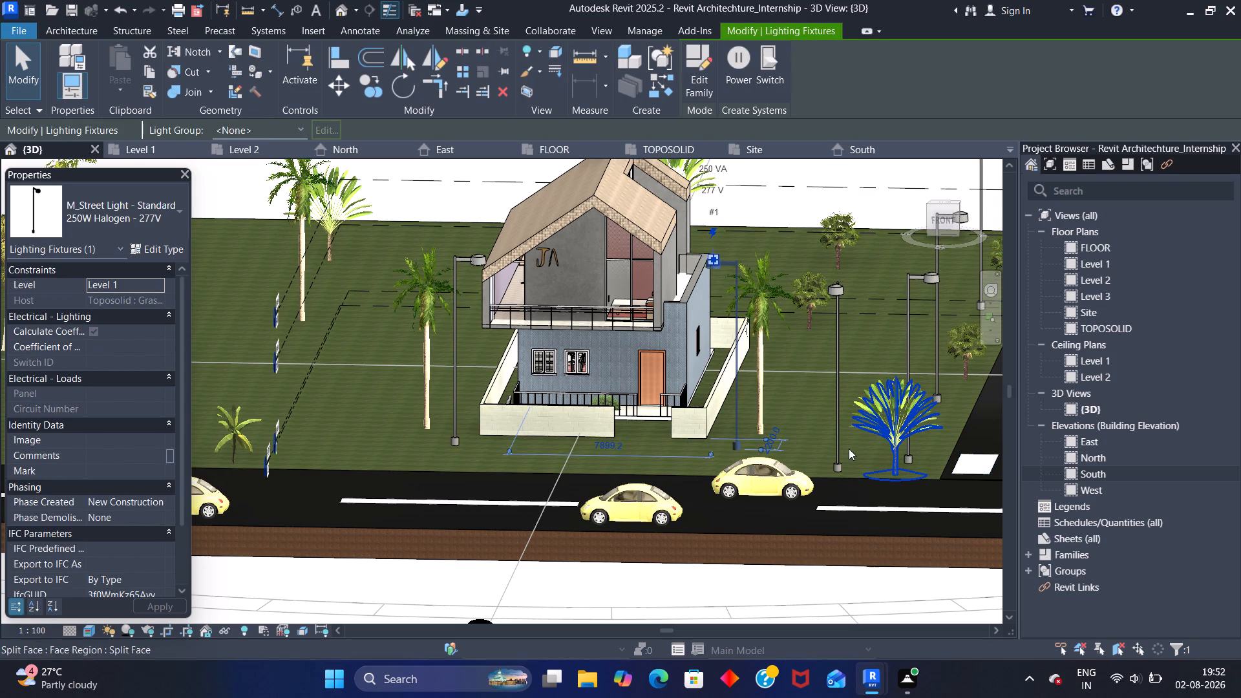
Nudge the street light at the front wall's west end four increments farther west, away from the wall.
left_click(452, 441)
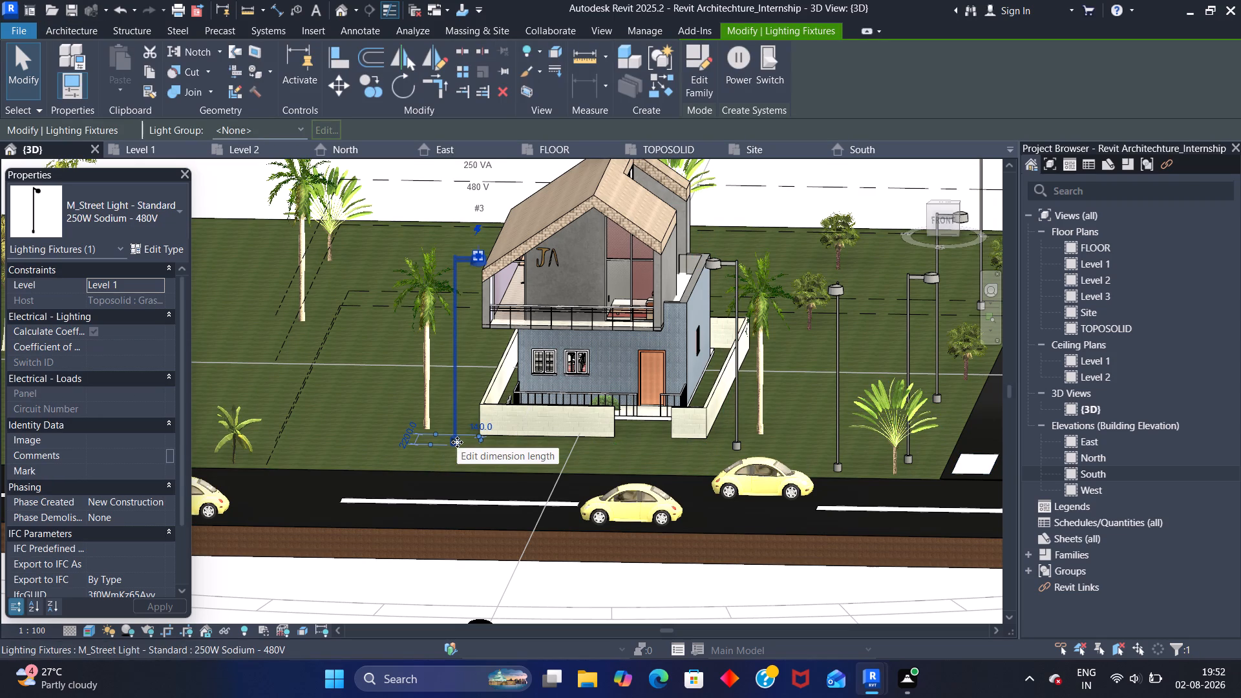
key("Left")
key("Left")
key("Left")
key("Left")
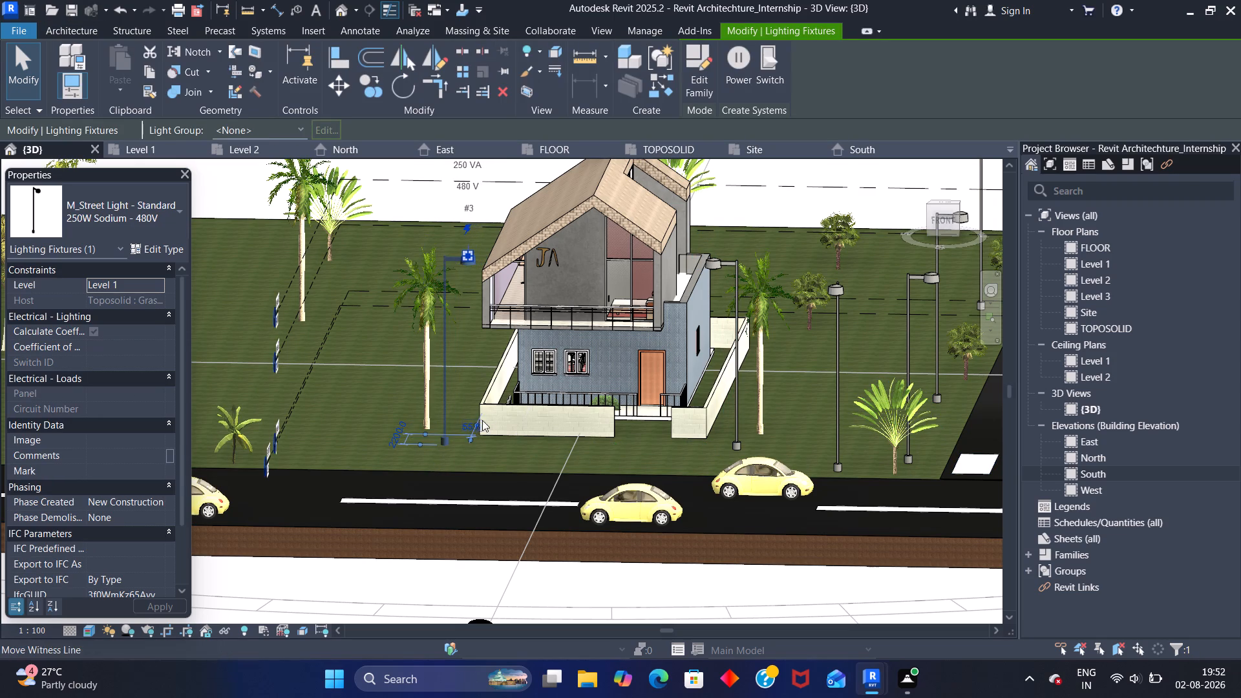
key("Escape")
Examine the house, boundary wall, street lights and roads from the front and east sides in 3D.
scroll(339, 385, "down", 2)
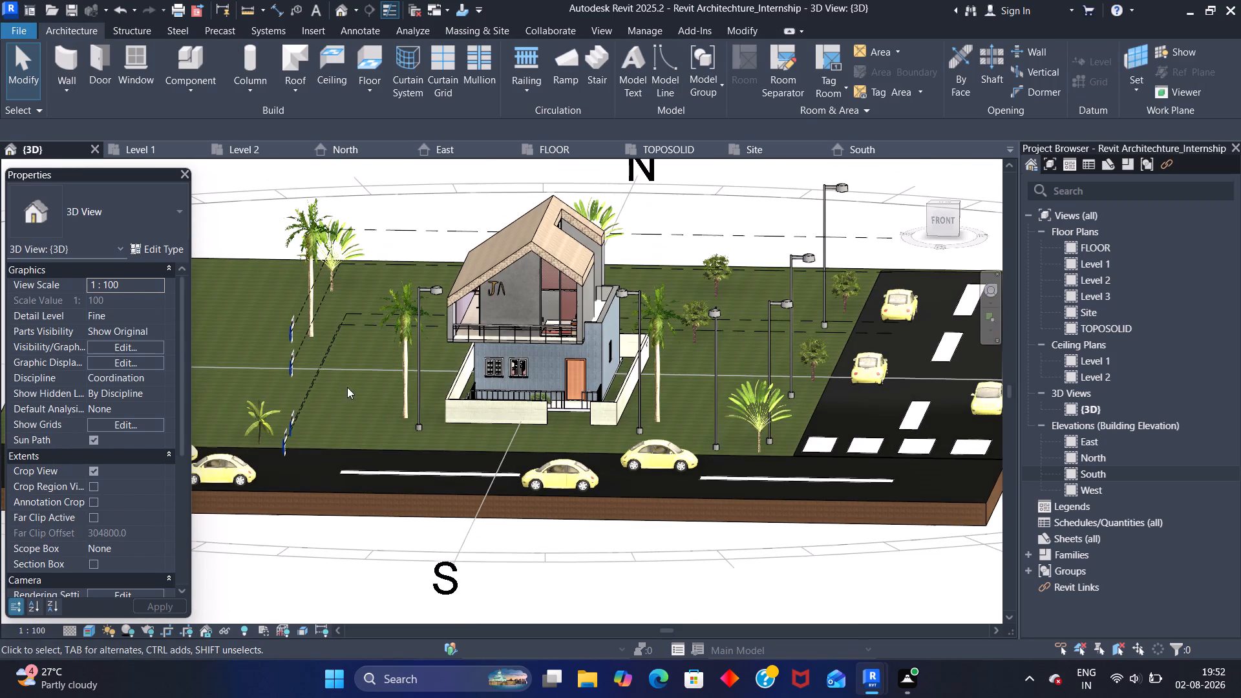
middle_click_drag(443, 438, 475, 425)
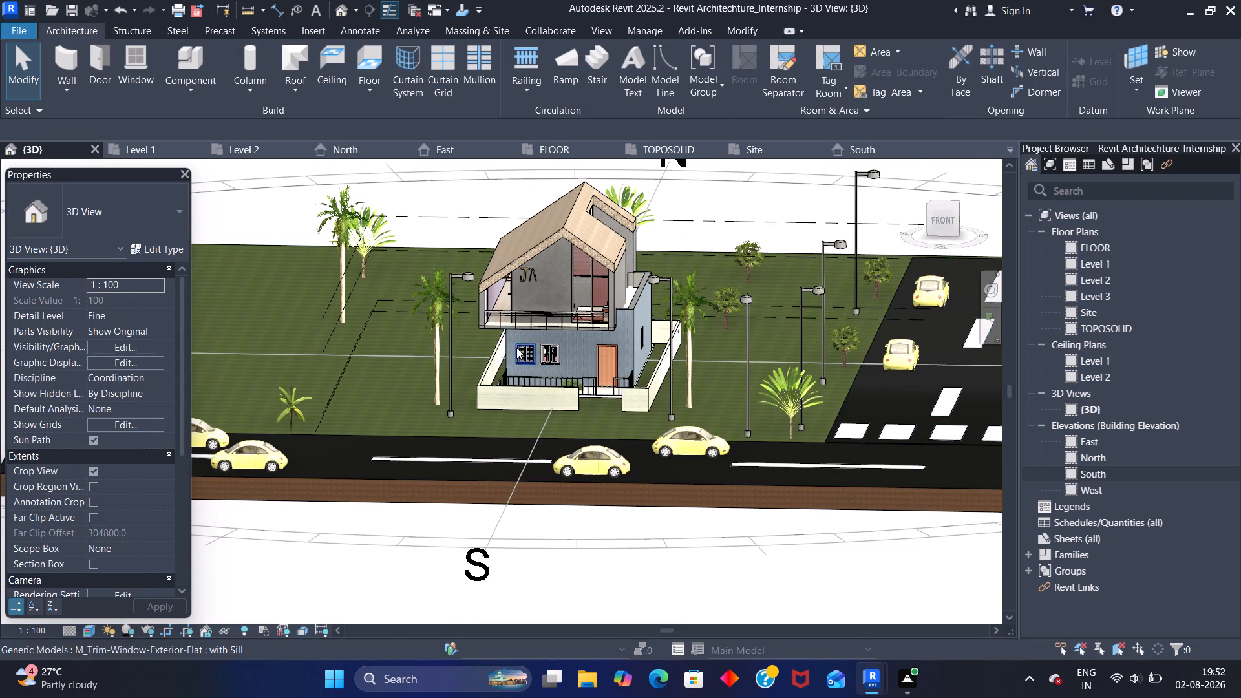
middle_click_drag(555, 339, 567, 299, "shift")
scroll(586, 332, "up", 7)
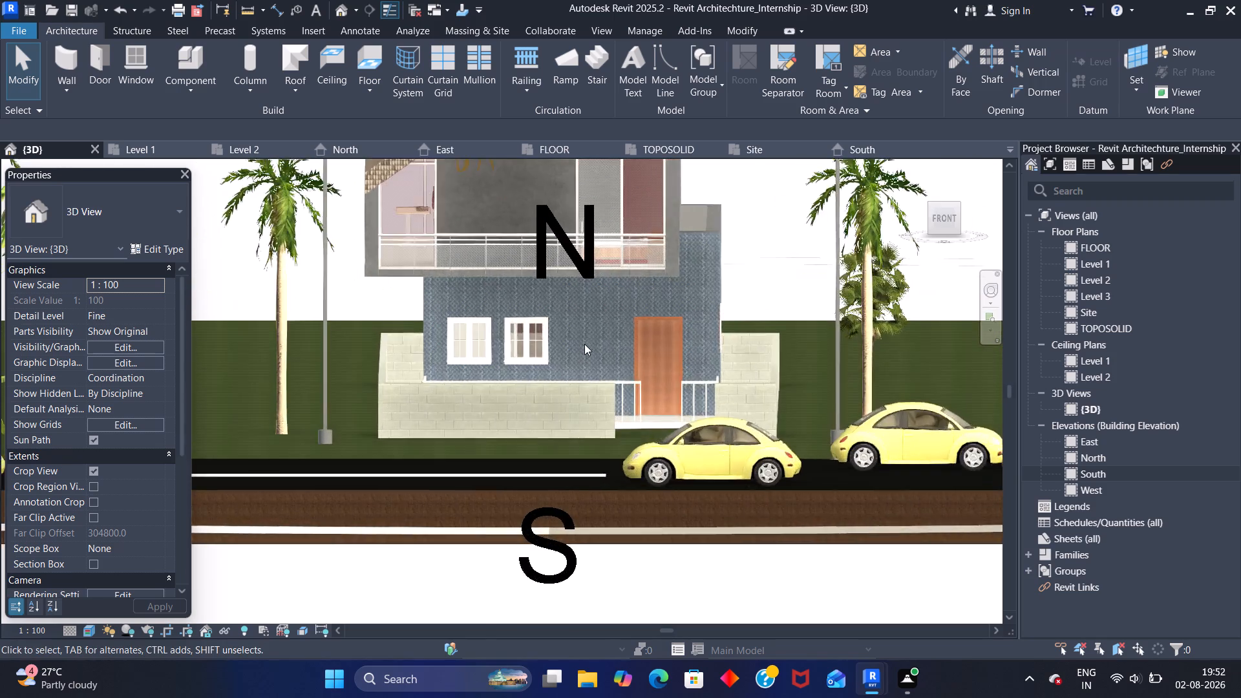
scroll(584, 344, "up", 2)
middle_click_drag(576, 339, 555, 355, "shift")
scroll(555, 353, "down", 3)
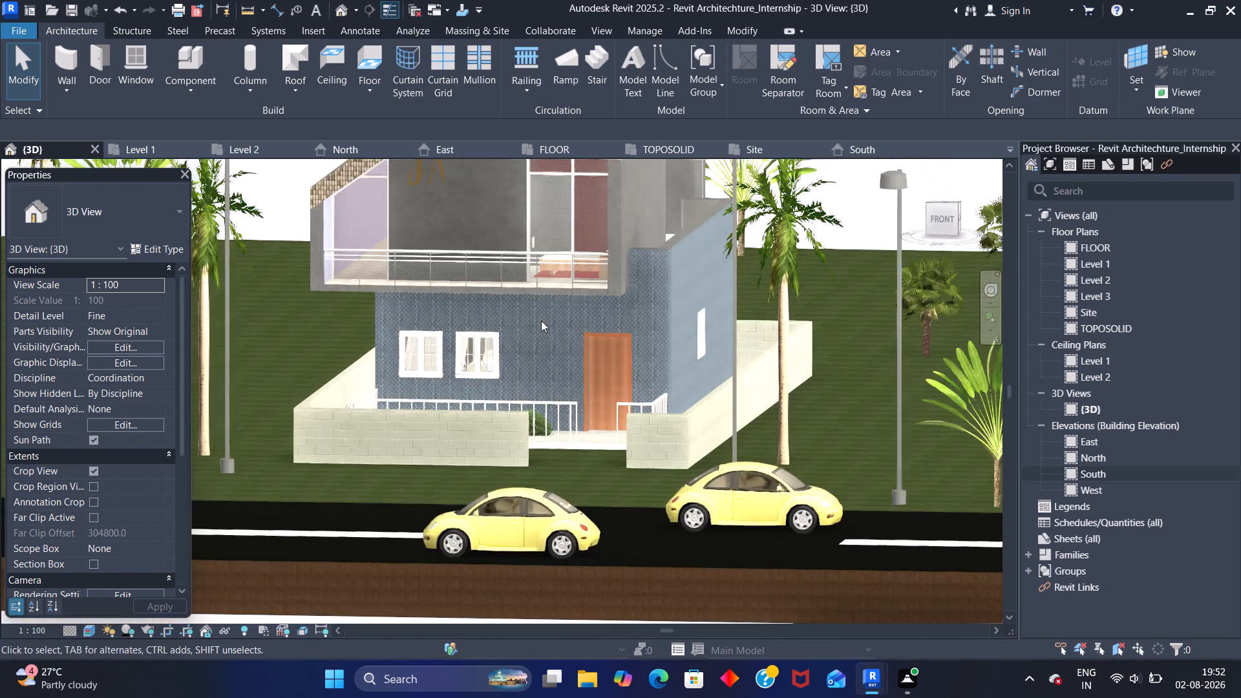
scroll(542, 306, "up", 1)
scroll(539, 217, "up", 6)
scroll(551, 312, "down", 7)
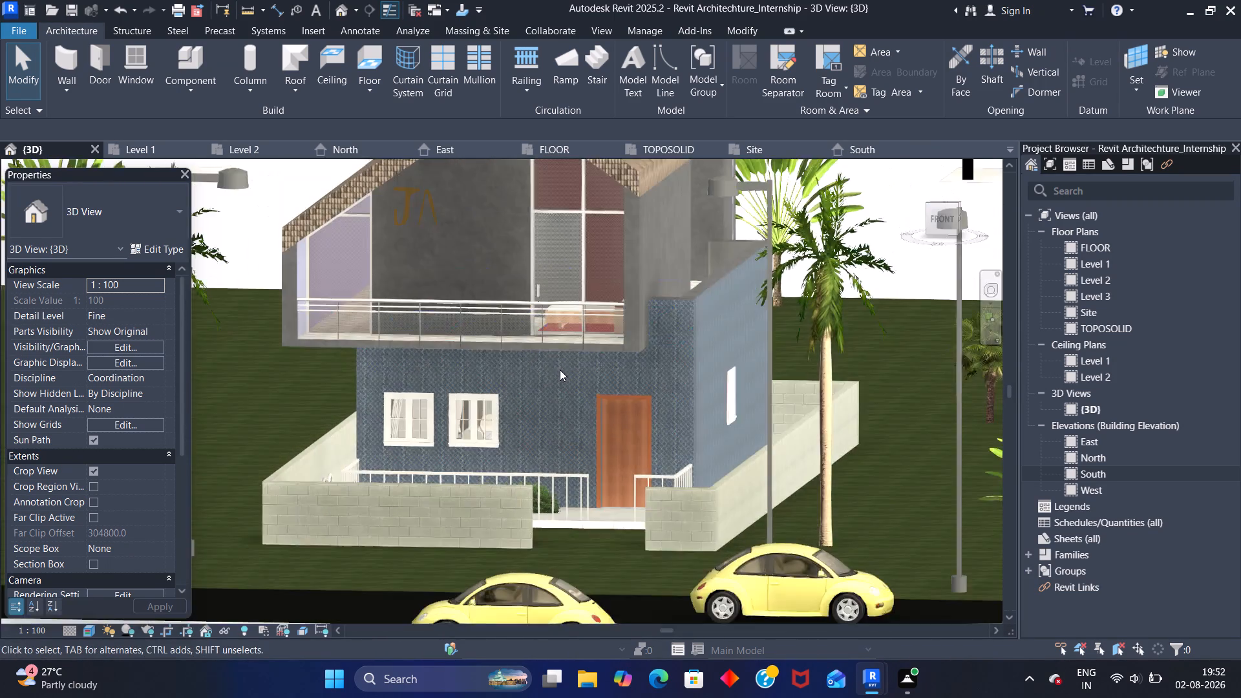
scroll(560, 370, "down", 1)
middle_click_drag(558, 383, 569, 381, "shift")
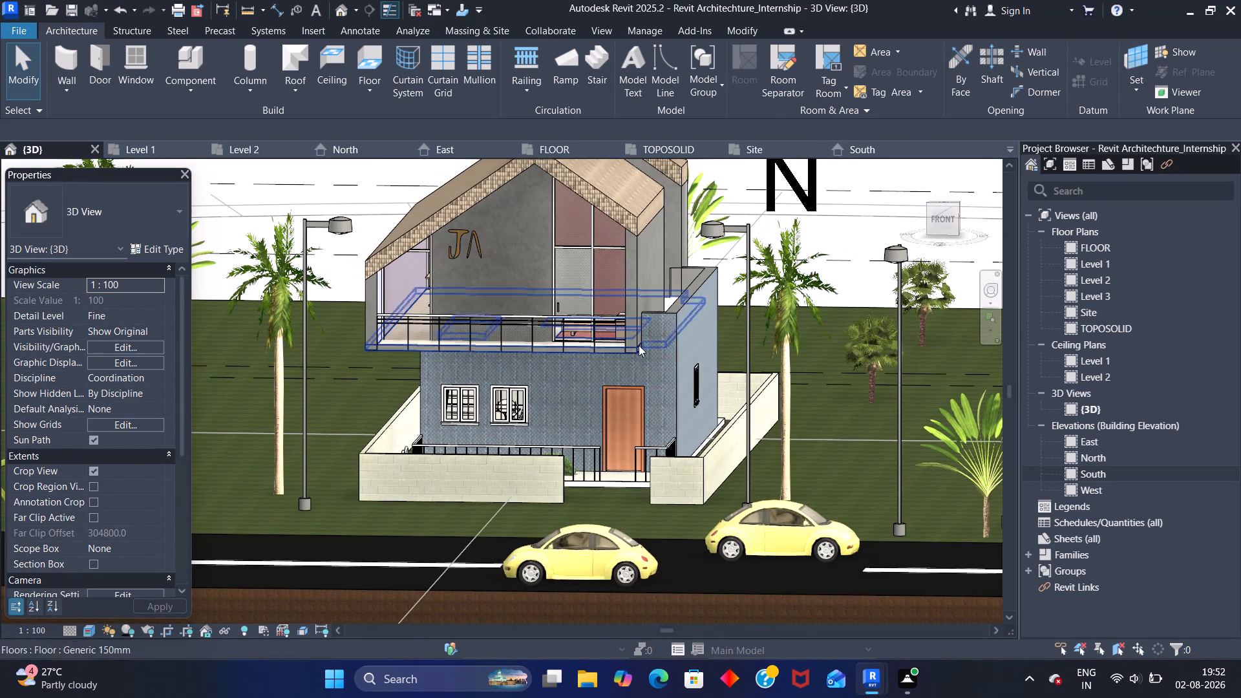
middle_click_drag(684, 341, 616, 357, "shift")
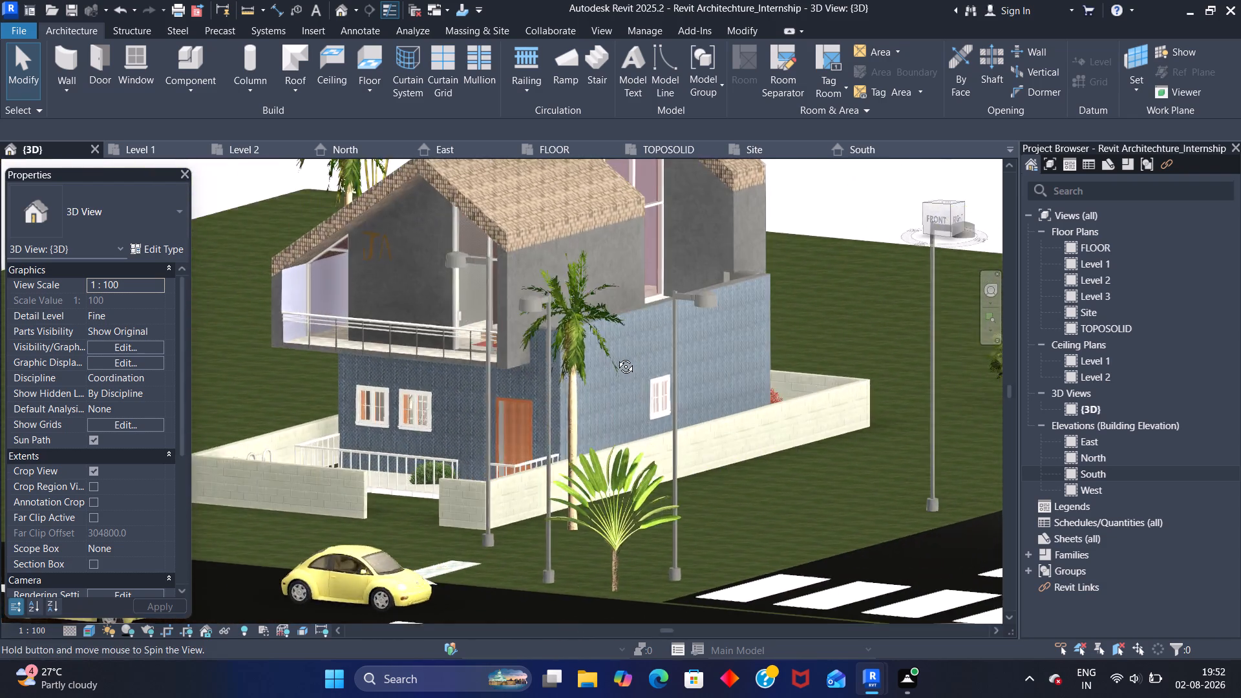
middle_click_drag(616, 357, 471, 352, "shift")
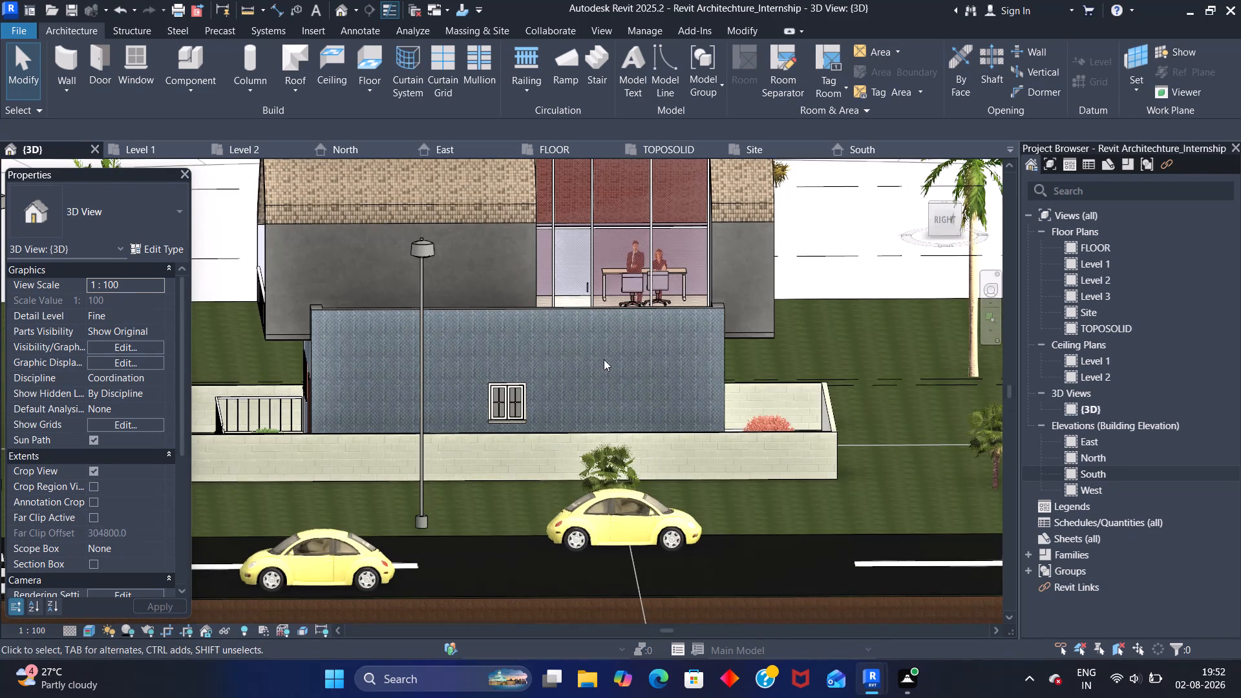
middle_click_drag(613, 372, 600, 365, "shift")
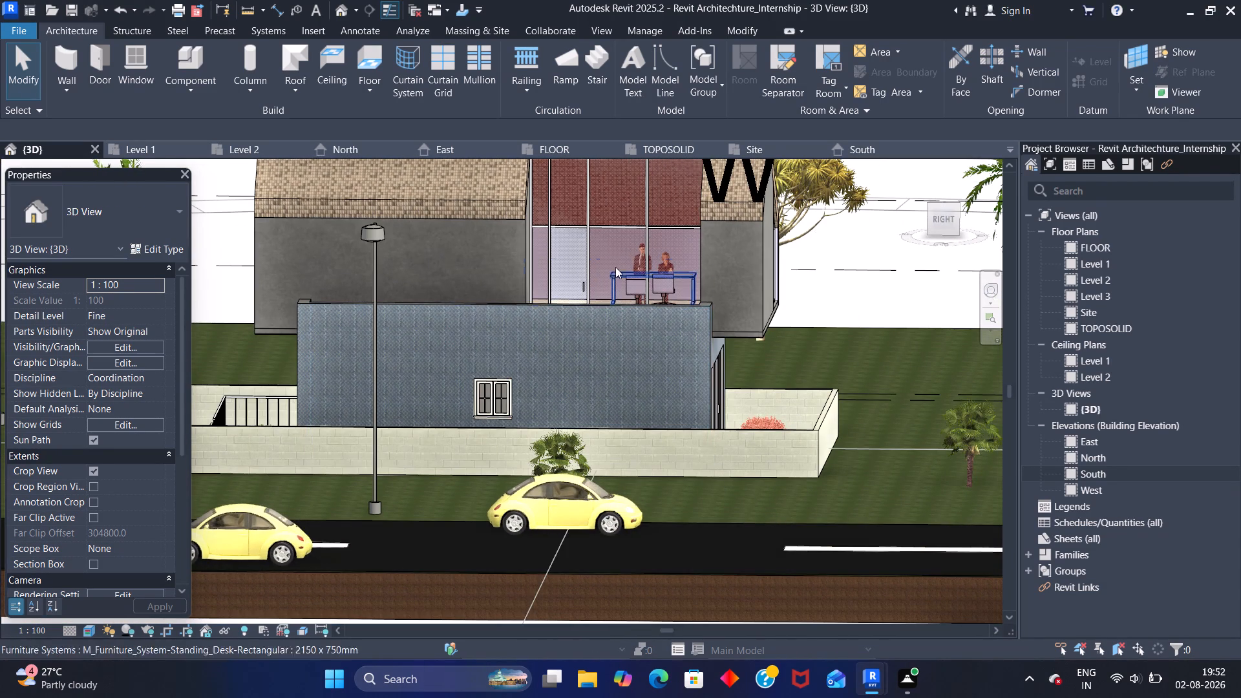
scroll(619, 304, "down", 3)
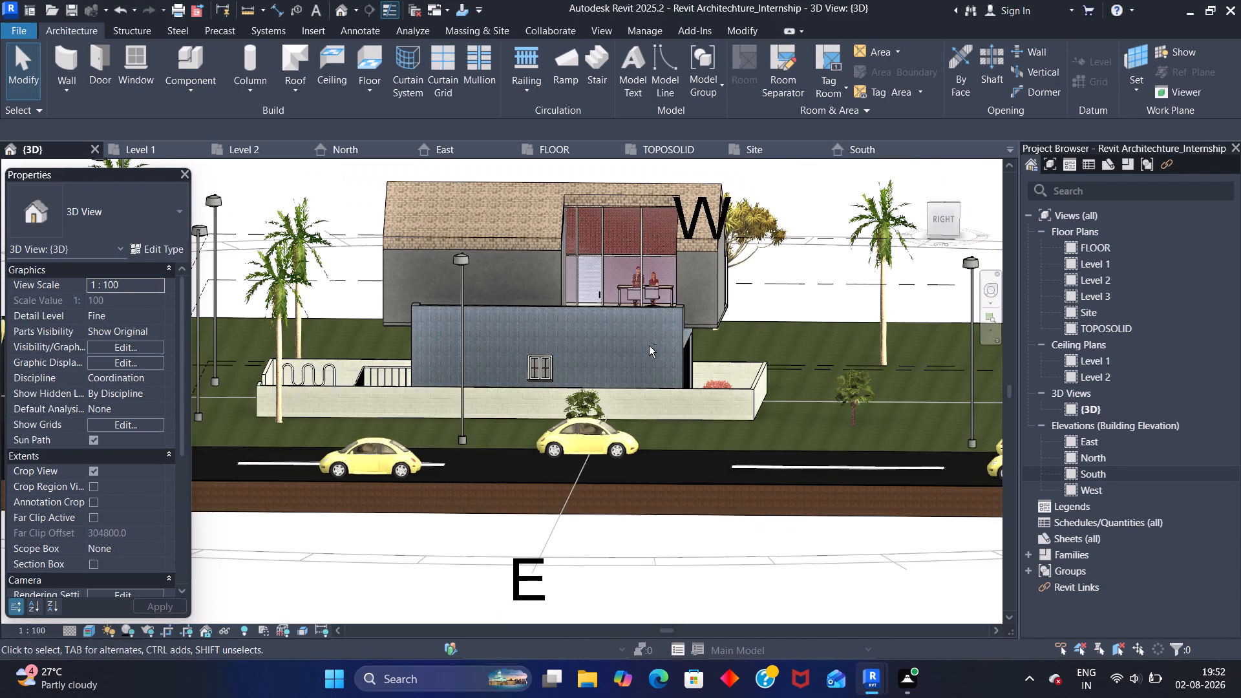
middle_click_drag(647, 347, 899, 354, "shift")
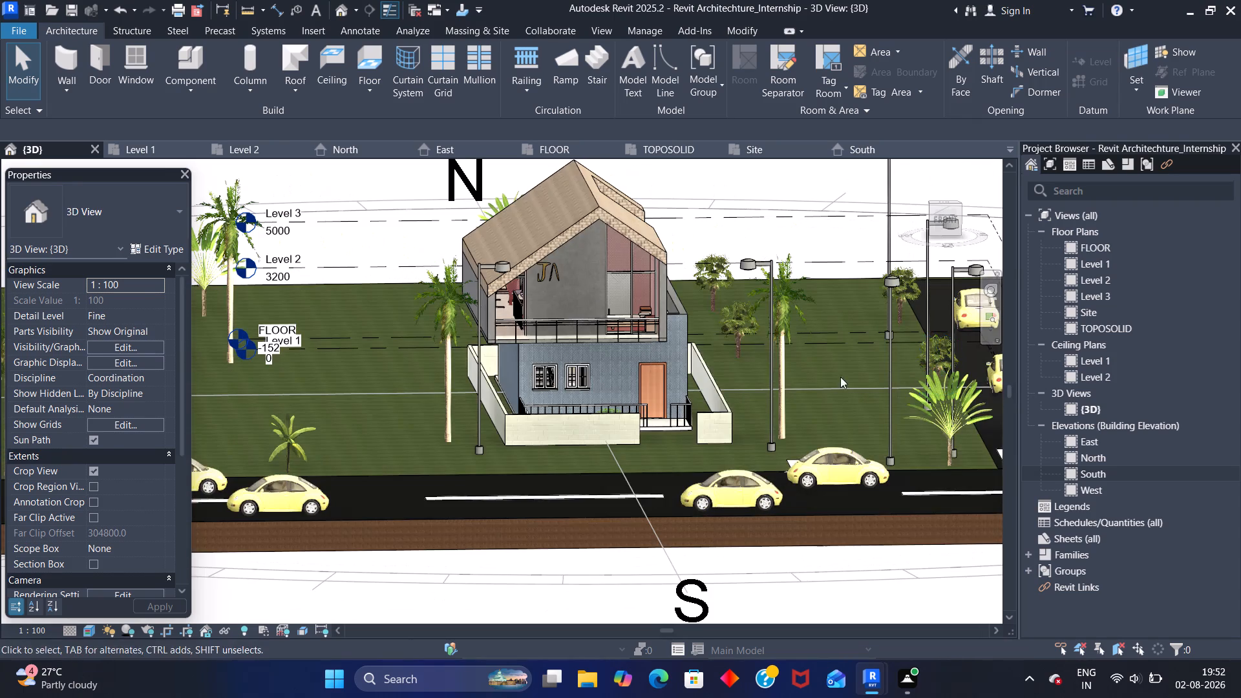
middle_click_drag(367, 370, 522, 360)
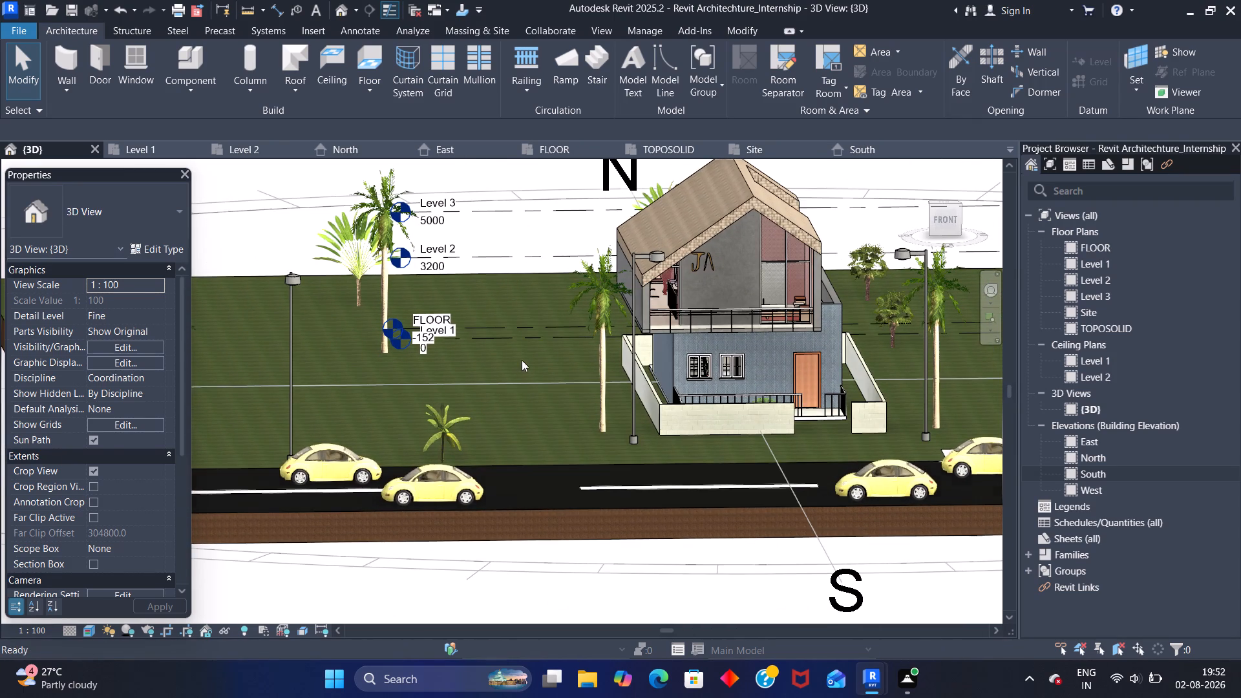
left_click(476, 361)
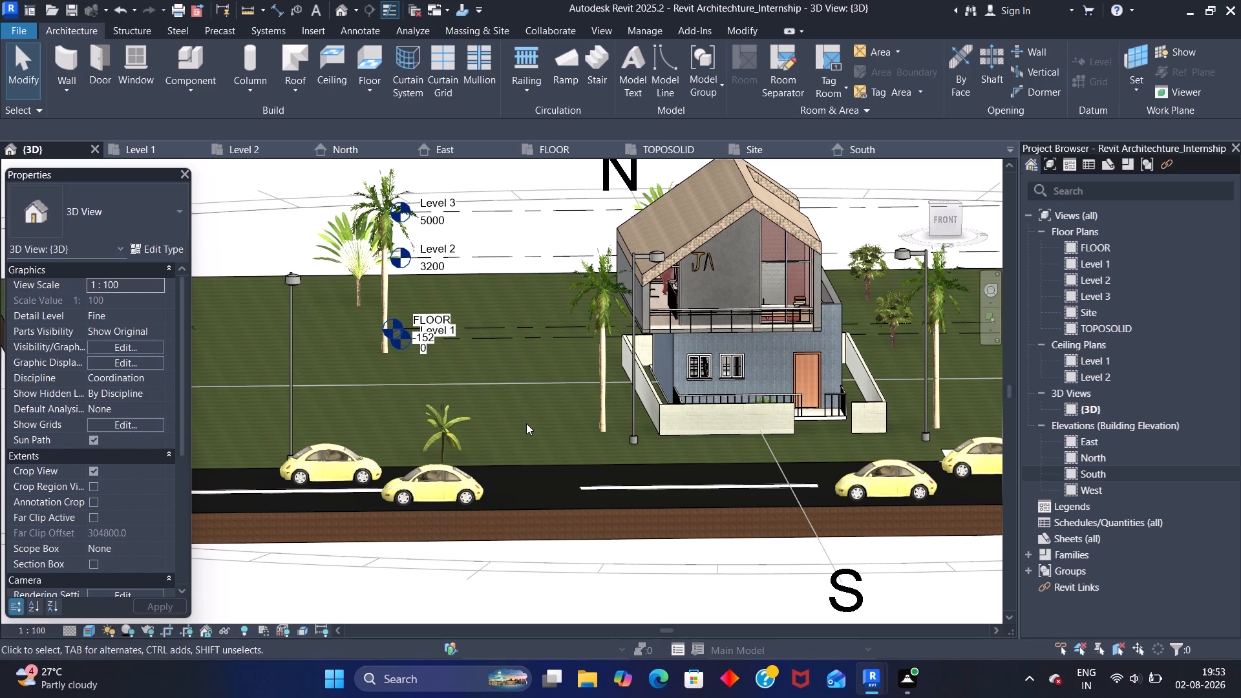
In the Level 1 plan, sub-divide the grassland toposolid with a six-sided polygon of about 2758 mm radius on the lawn west of the house.
left_click(163, 147)
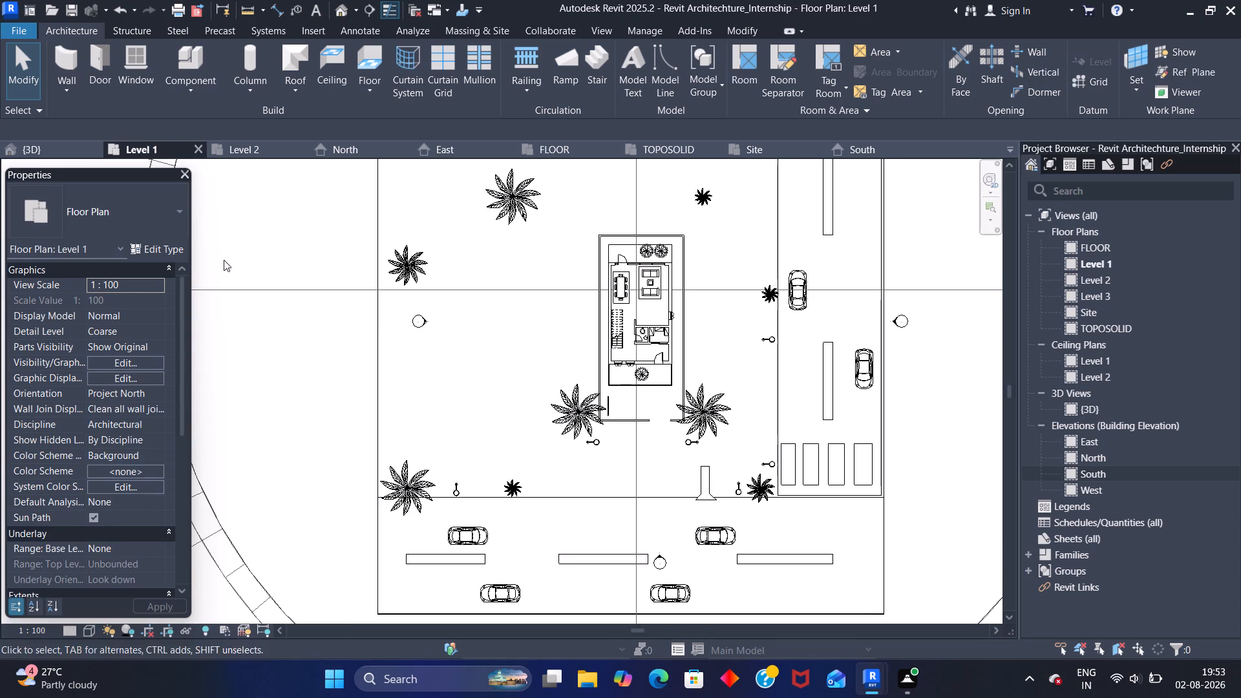
scroll(481, 374, "up", 3)
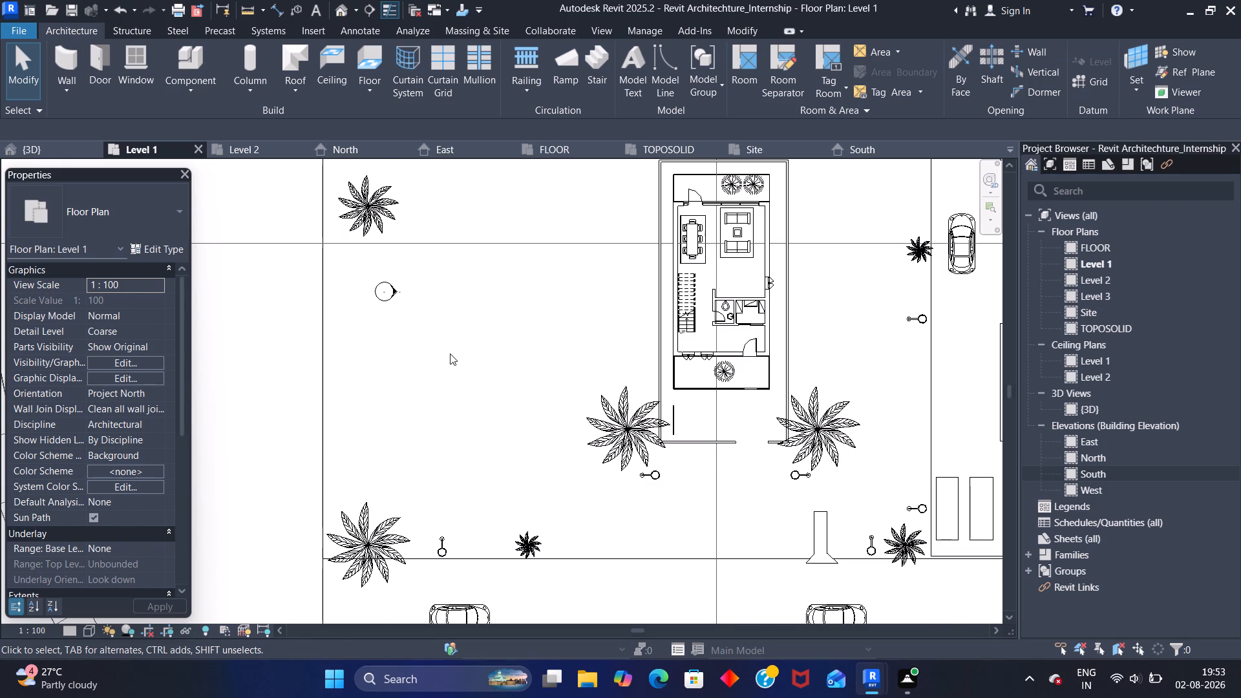
scroll(450, 350, "up", 2)
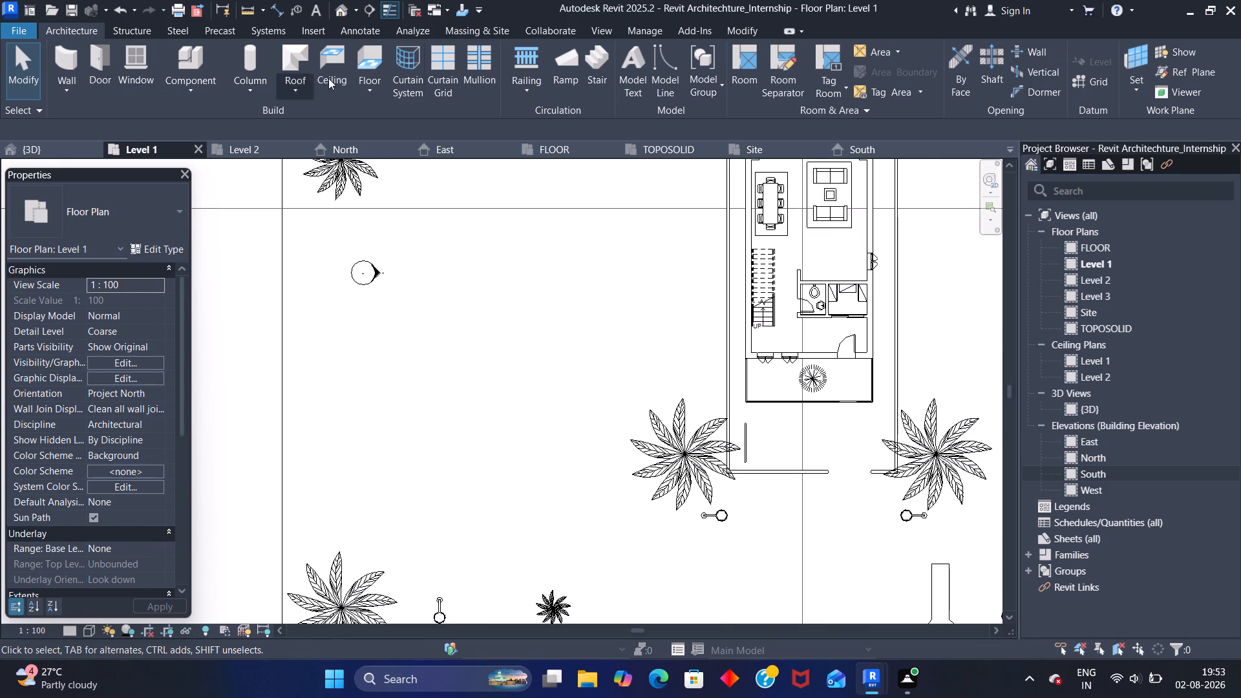
left_click(470, 27)
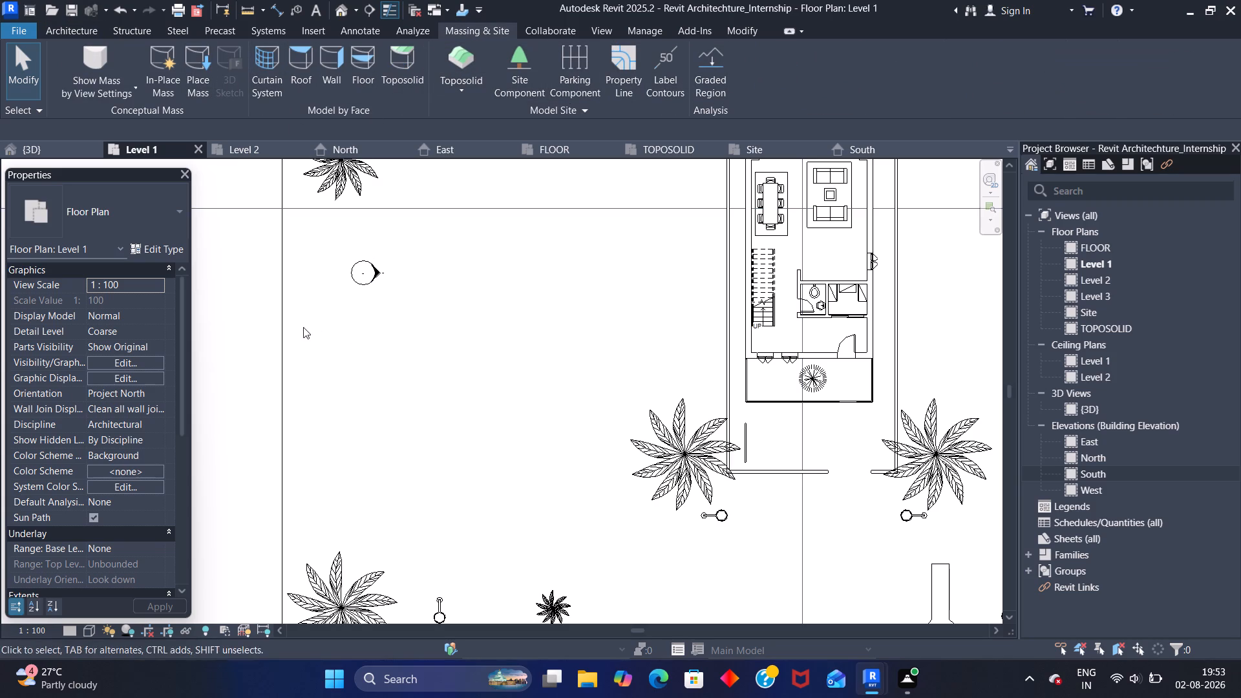
left_click(281, 327)
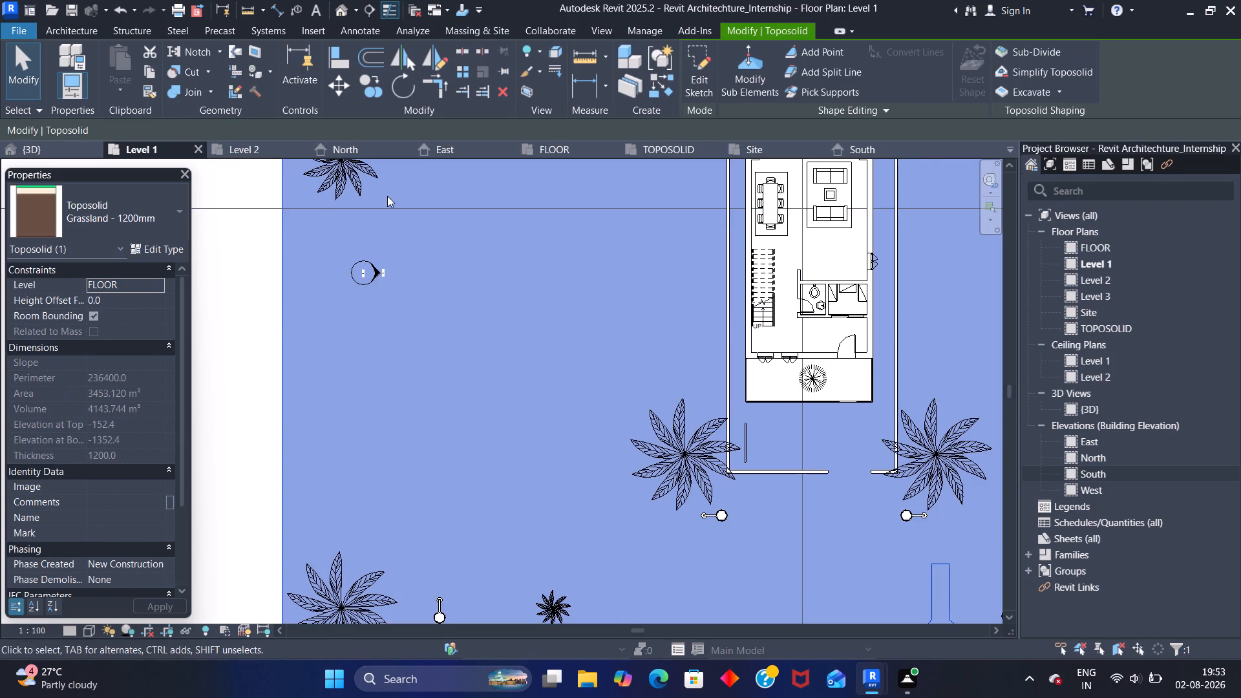
left_click(1029, 56)
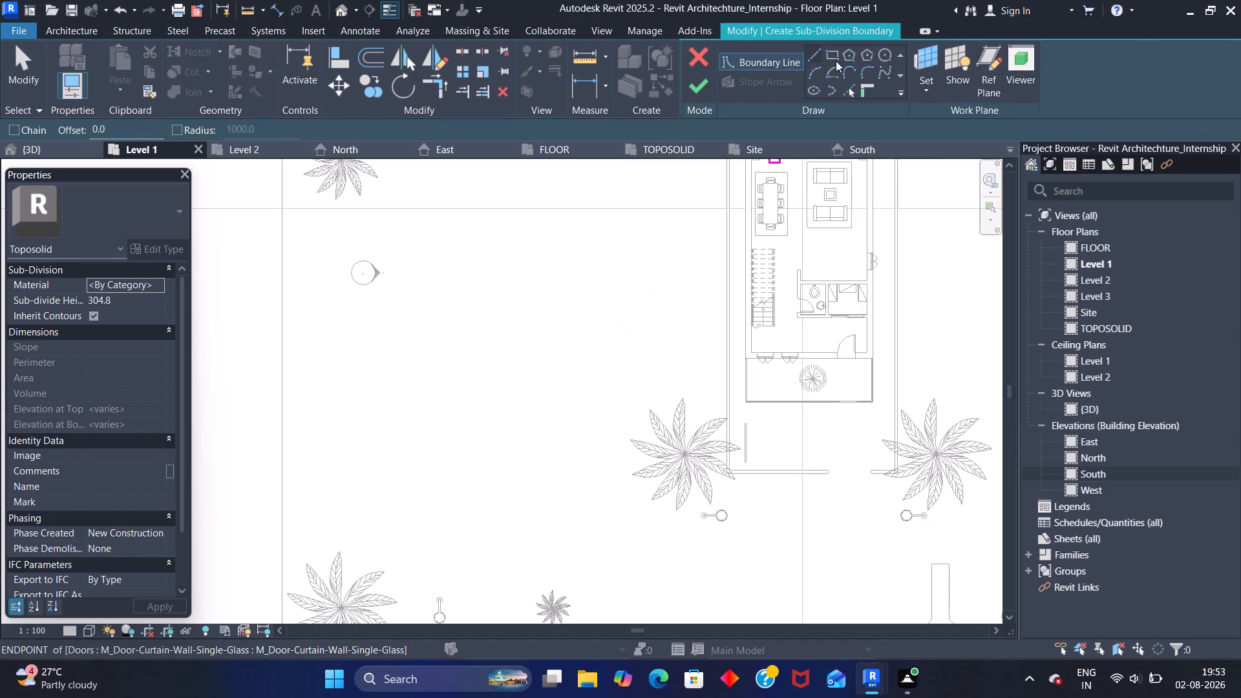
left_click(833, 56)
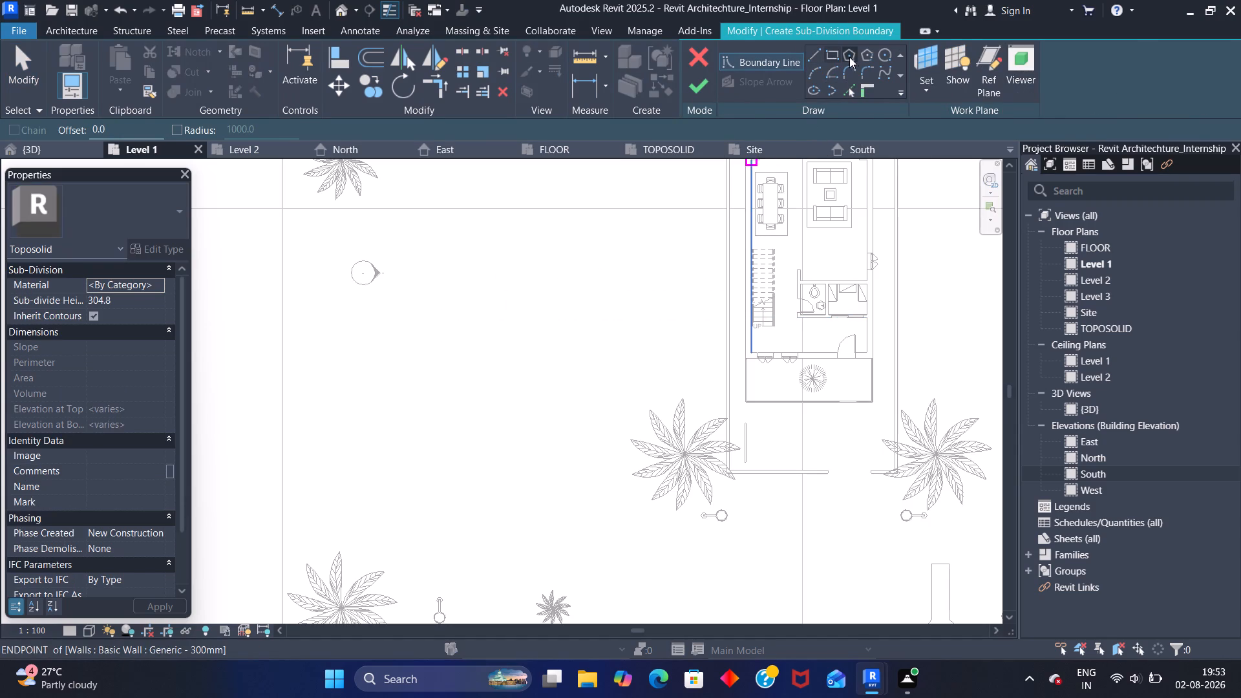
left_click(849, 57)
left_click(467, 315)
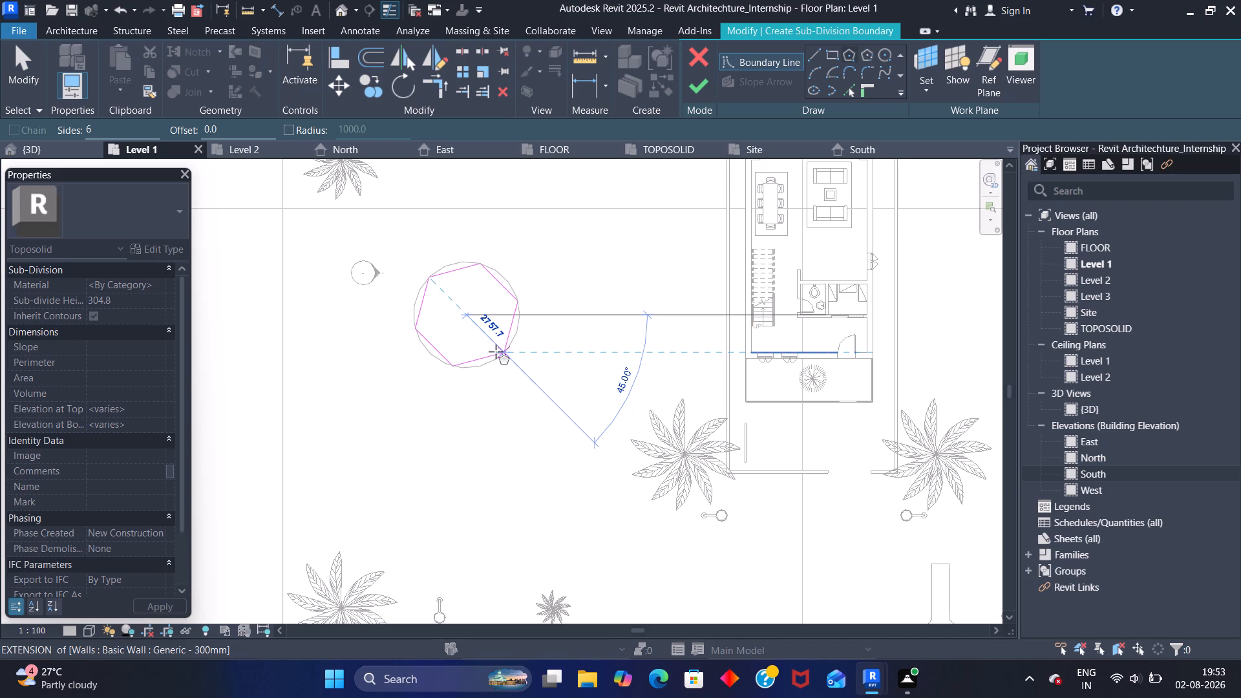
left_click(496, 350)
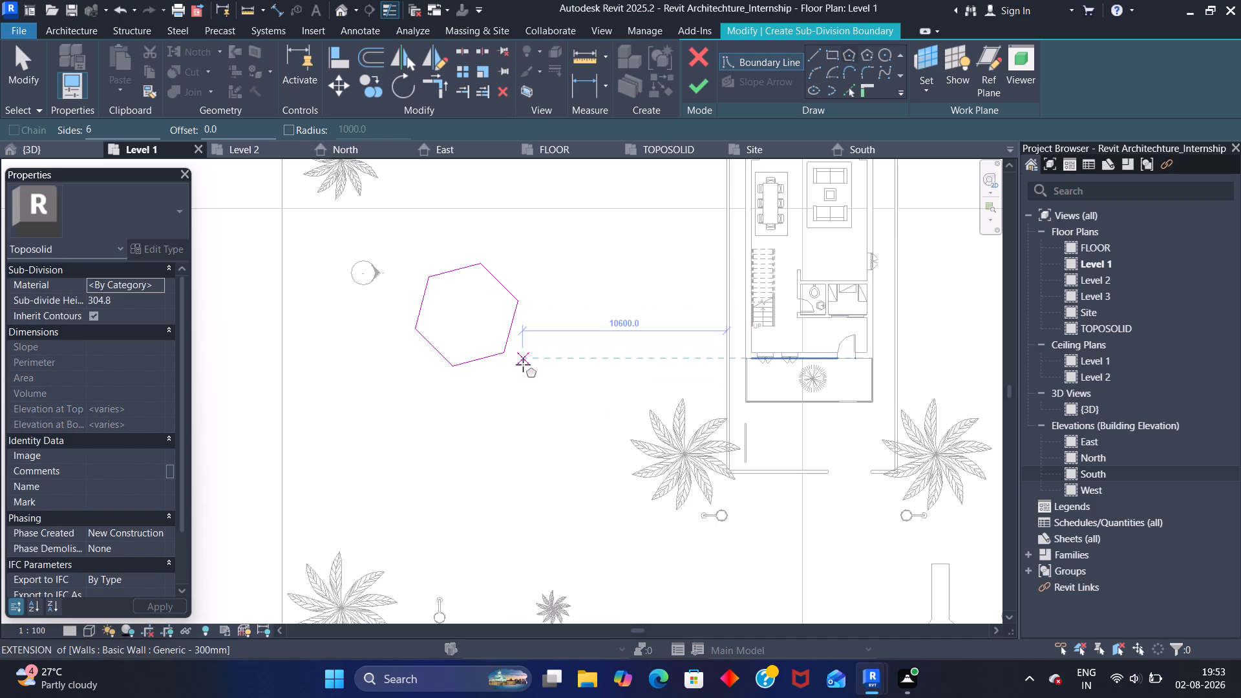
key("Escape")
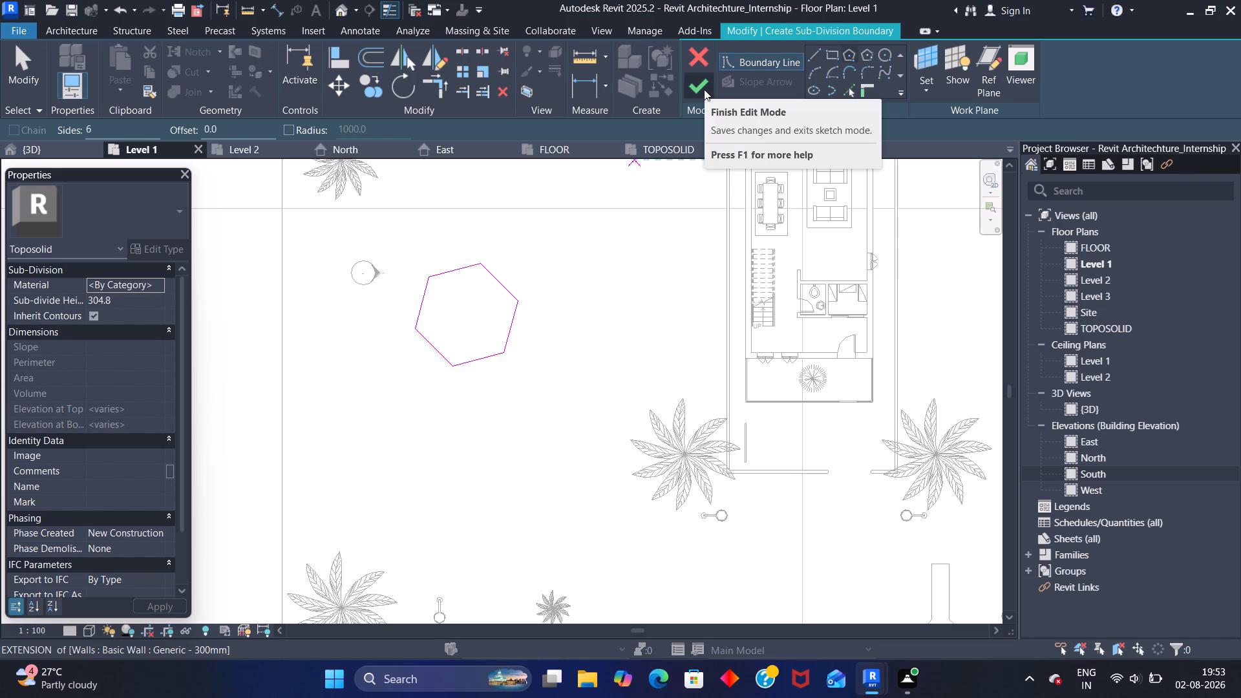
left_click(703, 89)
Nudge the hexagonal sub-division 37 increments east, closer to the house's west boundary wall.
left_click_drag(531, 355, 531, 356)
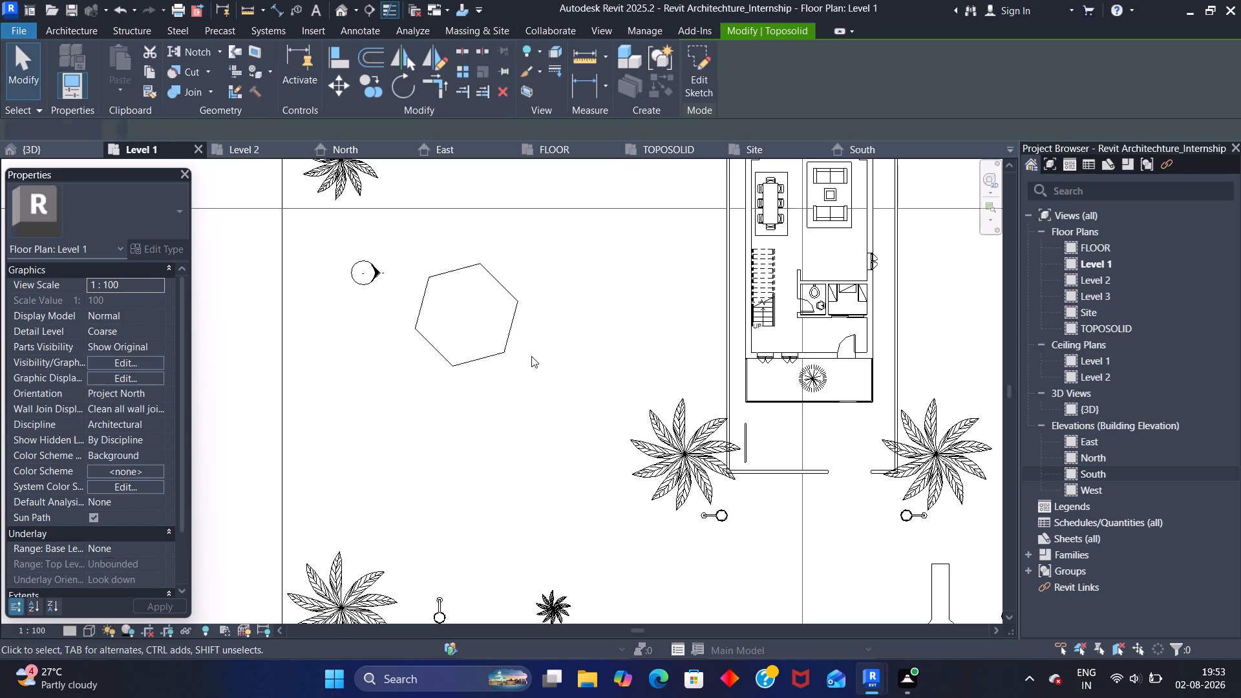
left_click_drag(531, 356, 423, 251)
key("Right")
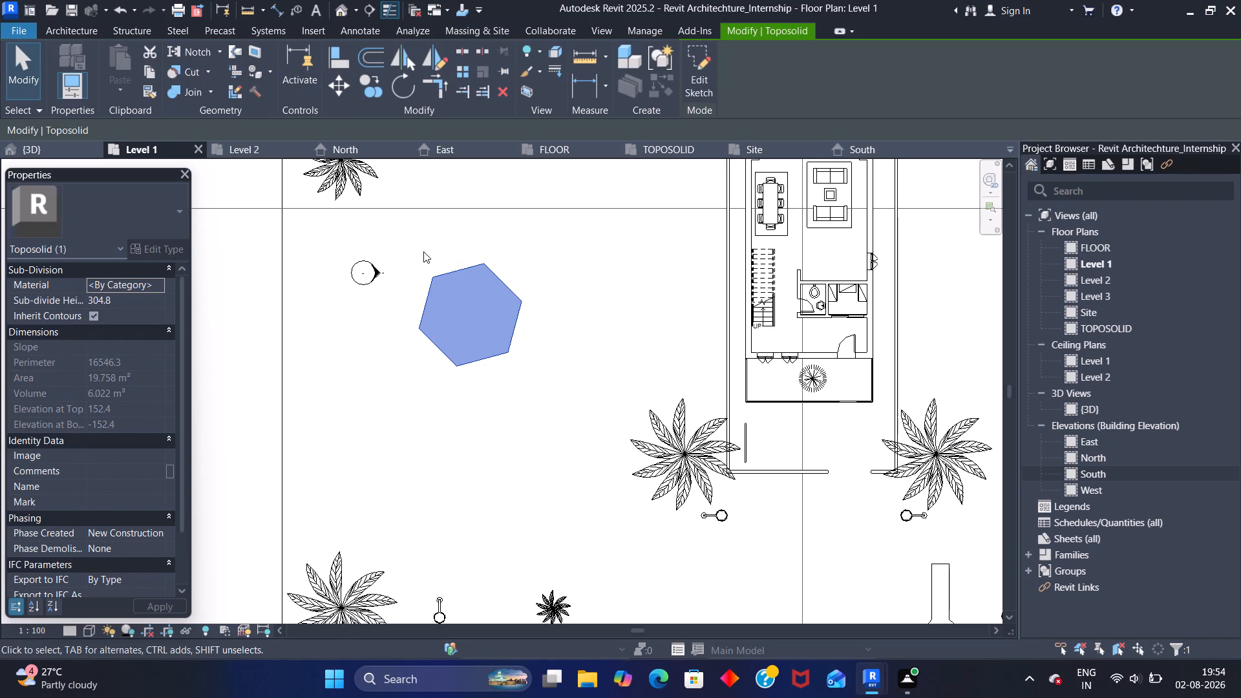
key("Right")
key("Right")
key("Right")
key("Right")
key("Right")
key("Right")
key("Right")
key("Right")
key("Right")
key("Right")
key("Right")
key("Right")
key("Right")
key("Right")
key("Right")
key("Right")
key("Right")
key("Right")
key("Right")
key("Right")
key("Right")
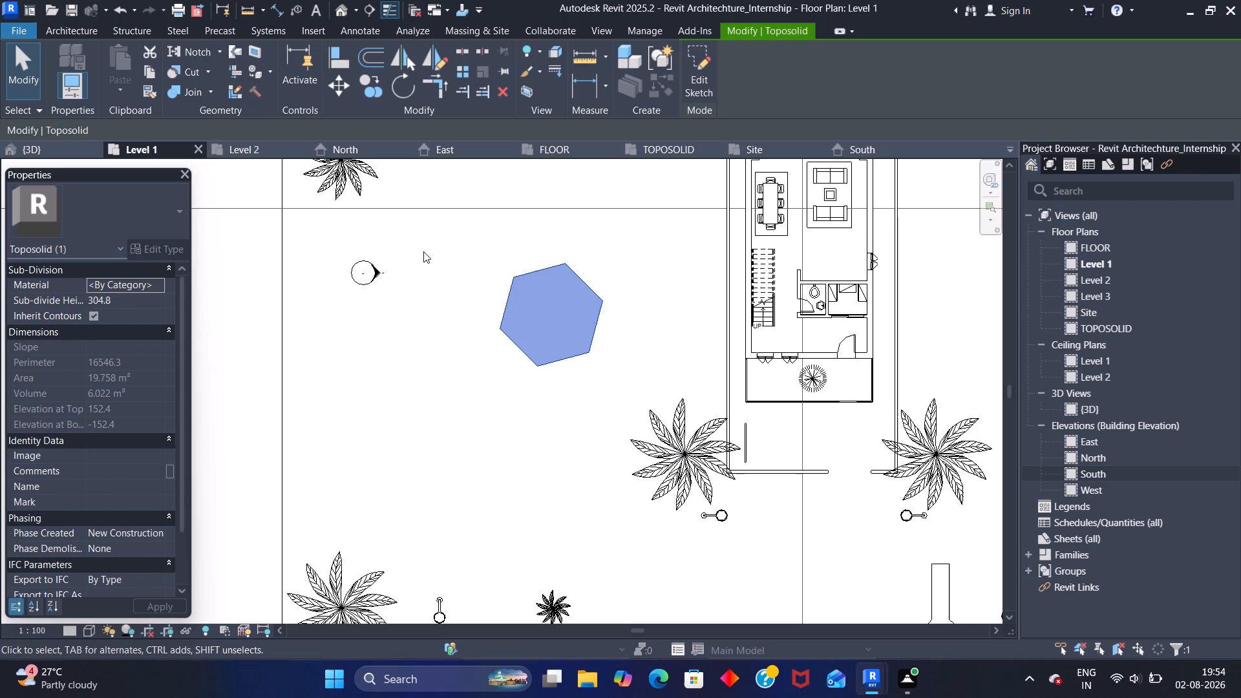
key("Right")
key("Right")
key("Right")
key("Right")
key("Right")
key("Right")
key("Right")
key("Right")
key("Right")
key("Right")
key("Right")
key("Right")
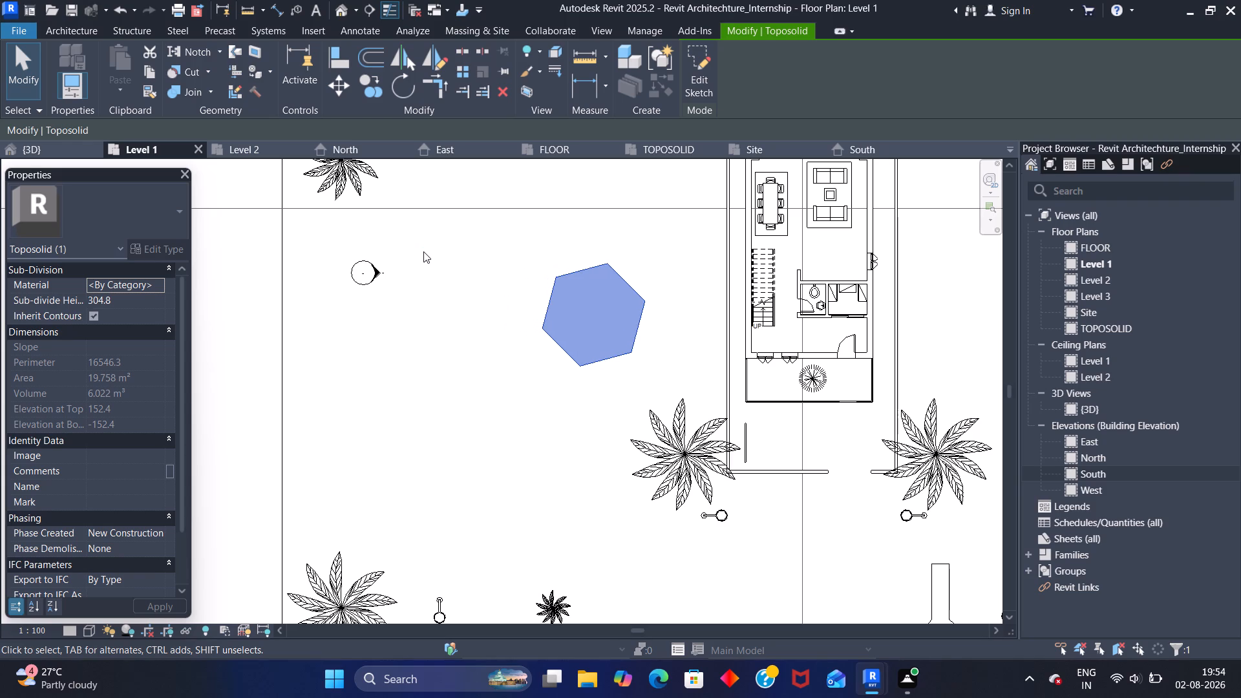
key("Right")
key("Right")
key("Right")
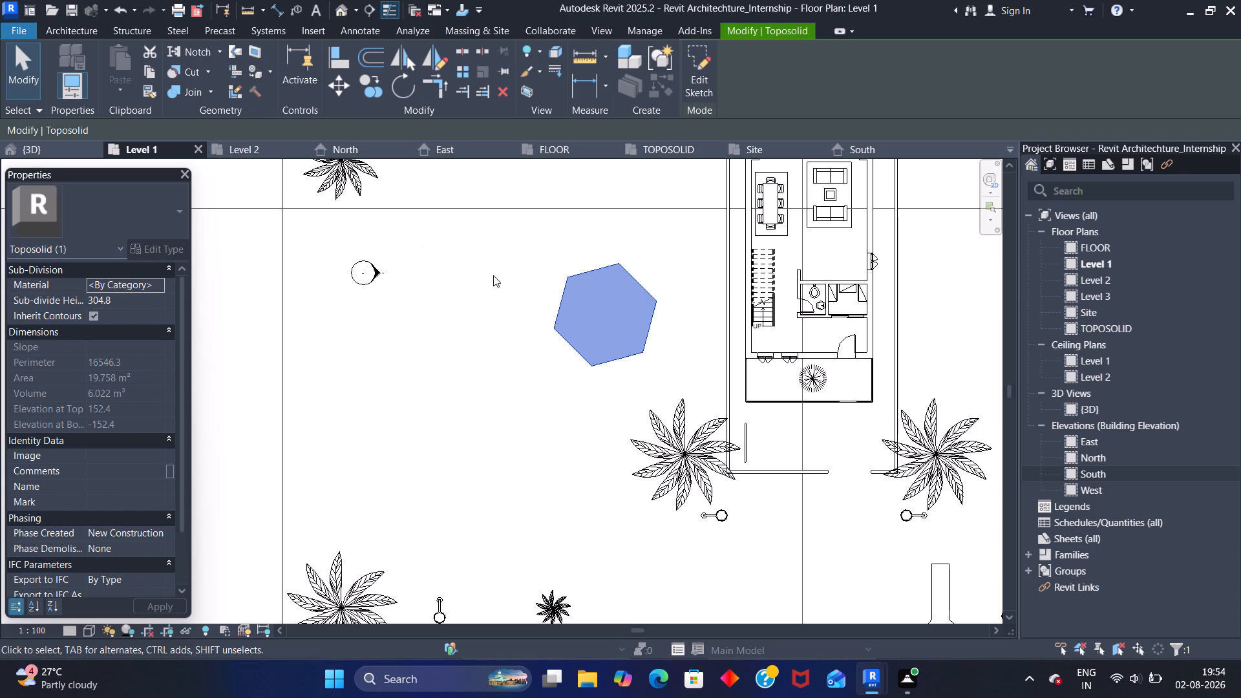
key("Escape")
Examine the hexagonal sub-division's raised edge and surface on the west lawn in the 3D view.
left_click(72, 147)
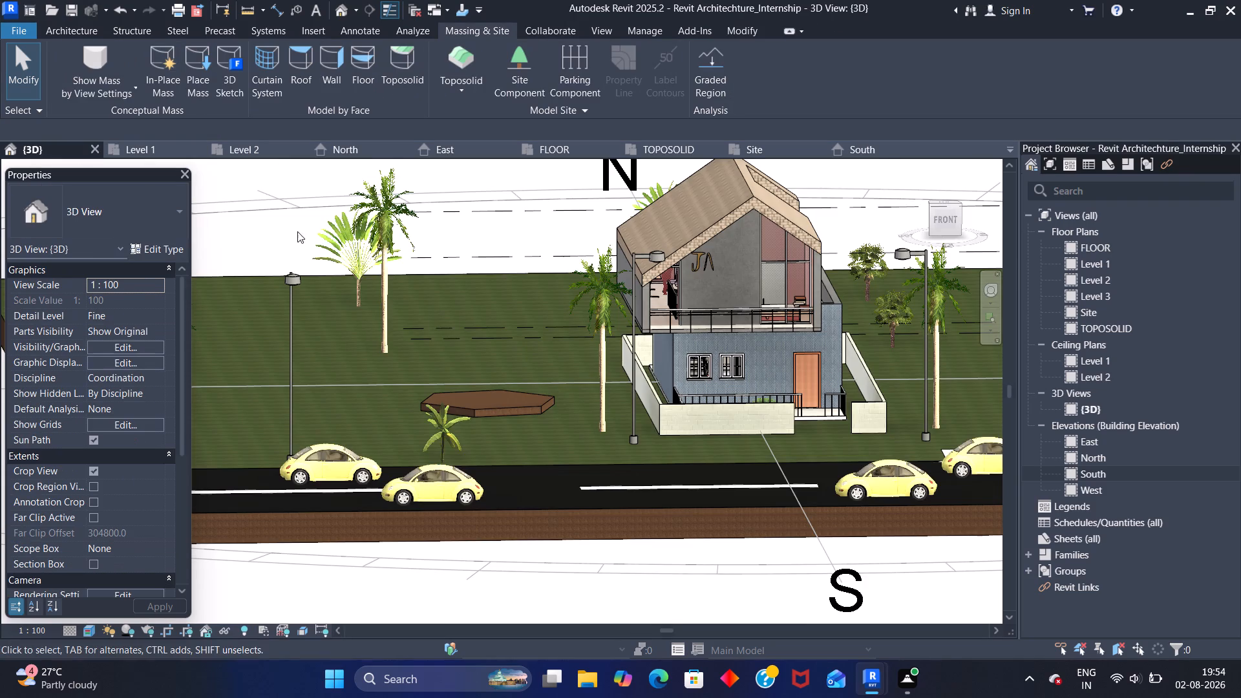
scroll(509, 393, "up", 6)
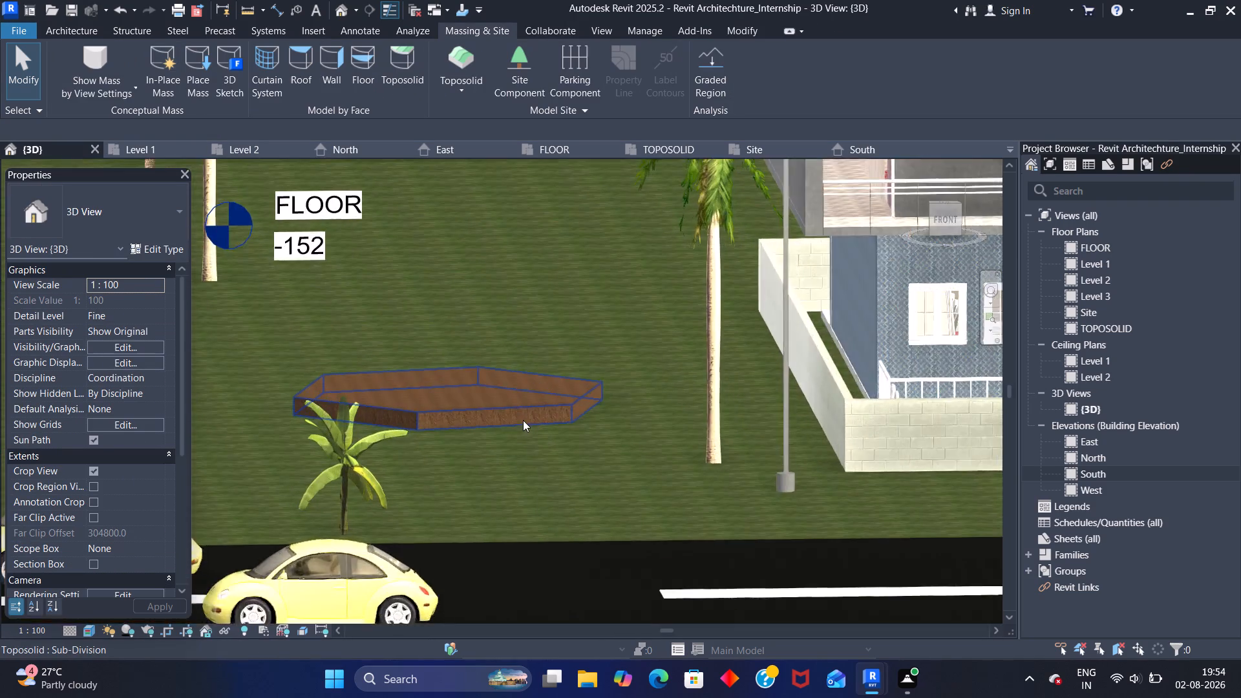
scroll(523, 420, "up", 6)
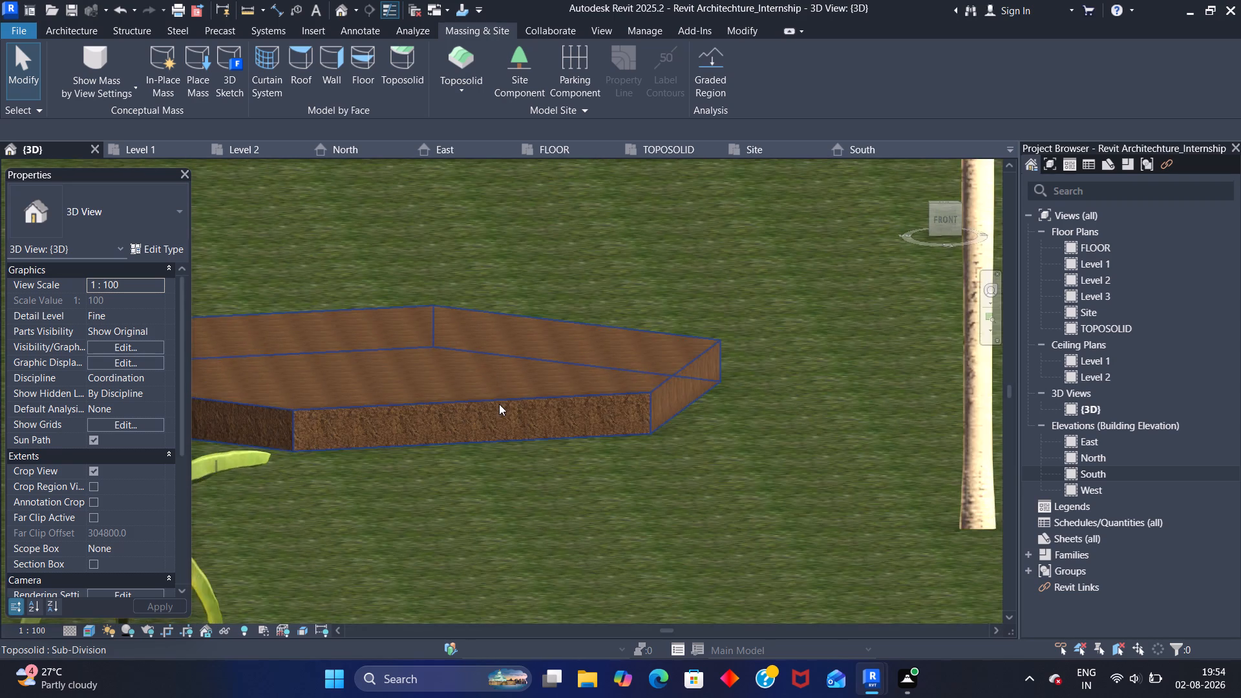
scroll(499, 404, "up", 3)
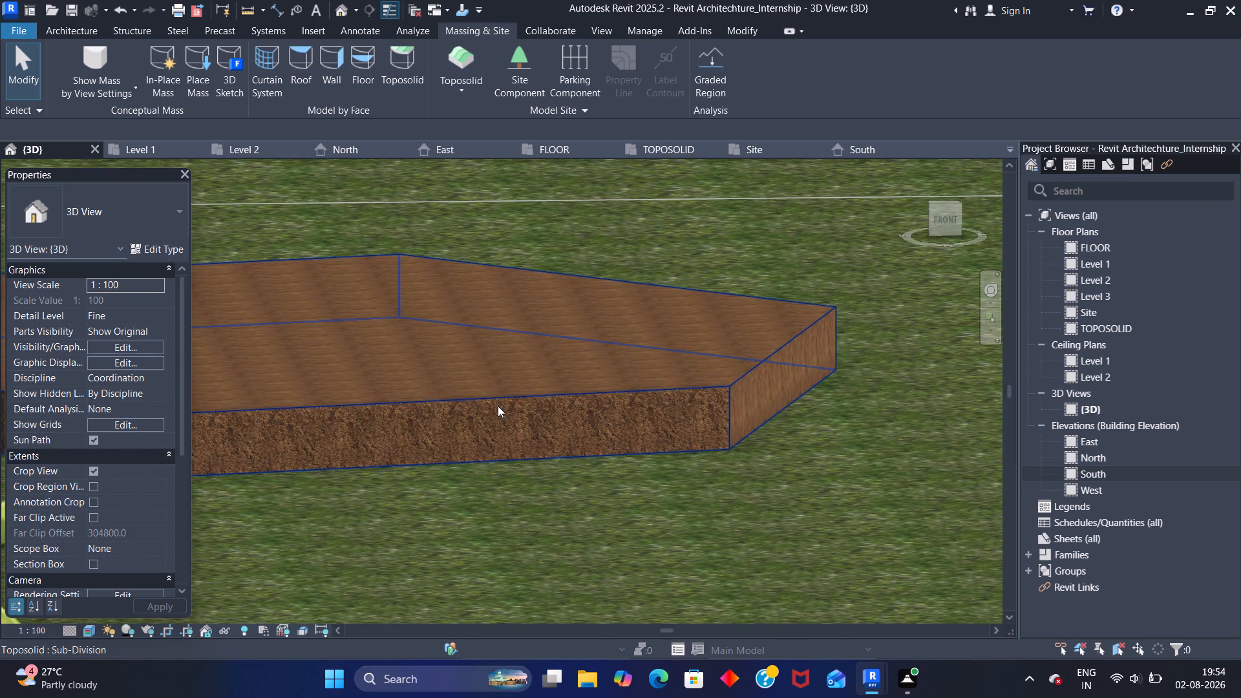
scroll(496, 403, "down", 3)
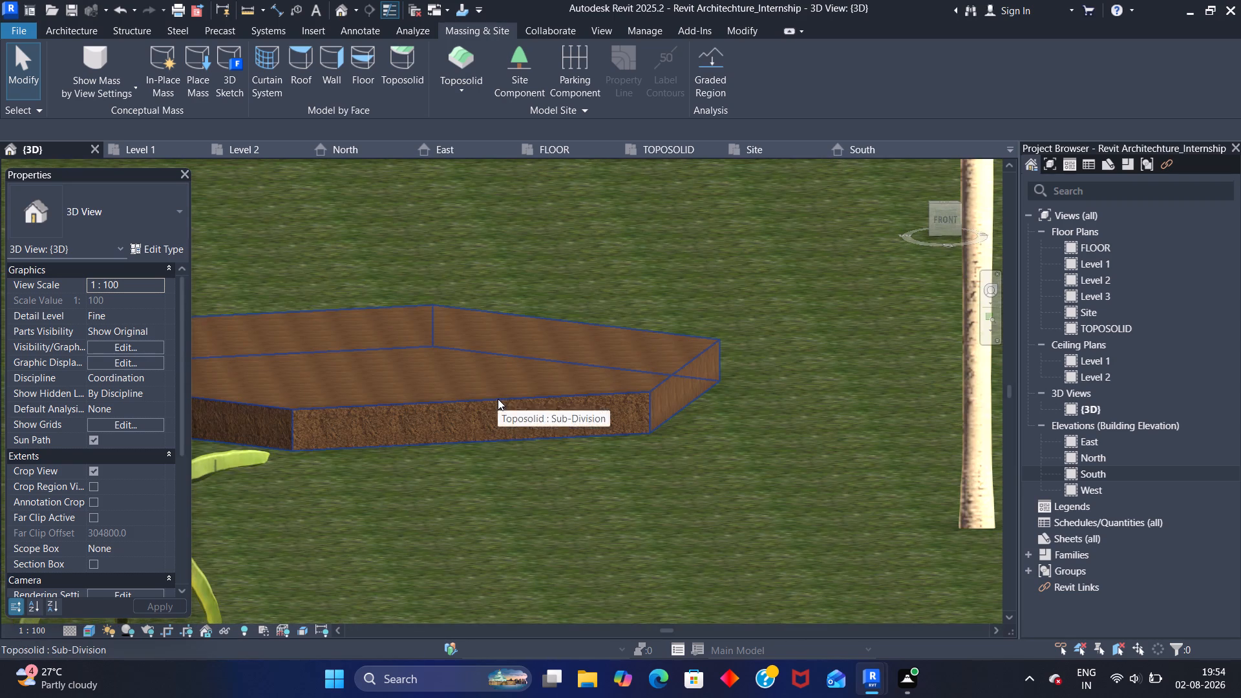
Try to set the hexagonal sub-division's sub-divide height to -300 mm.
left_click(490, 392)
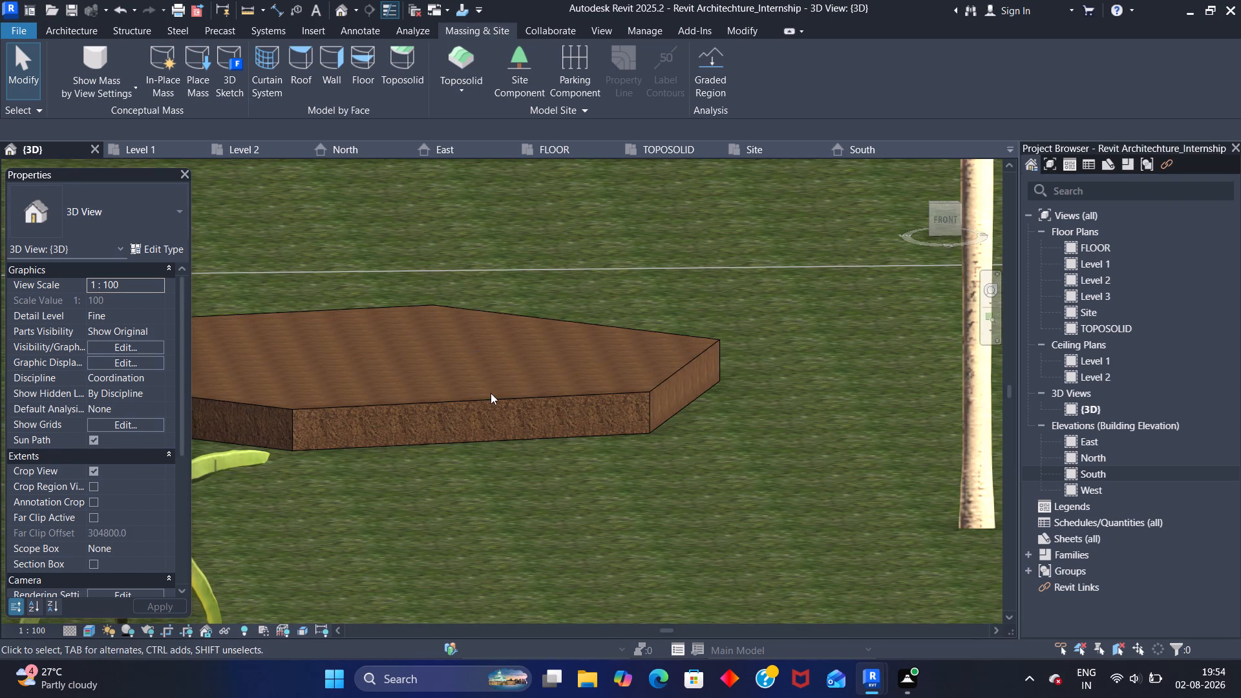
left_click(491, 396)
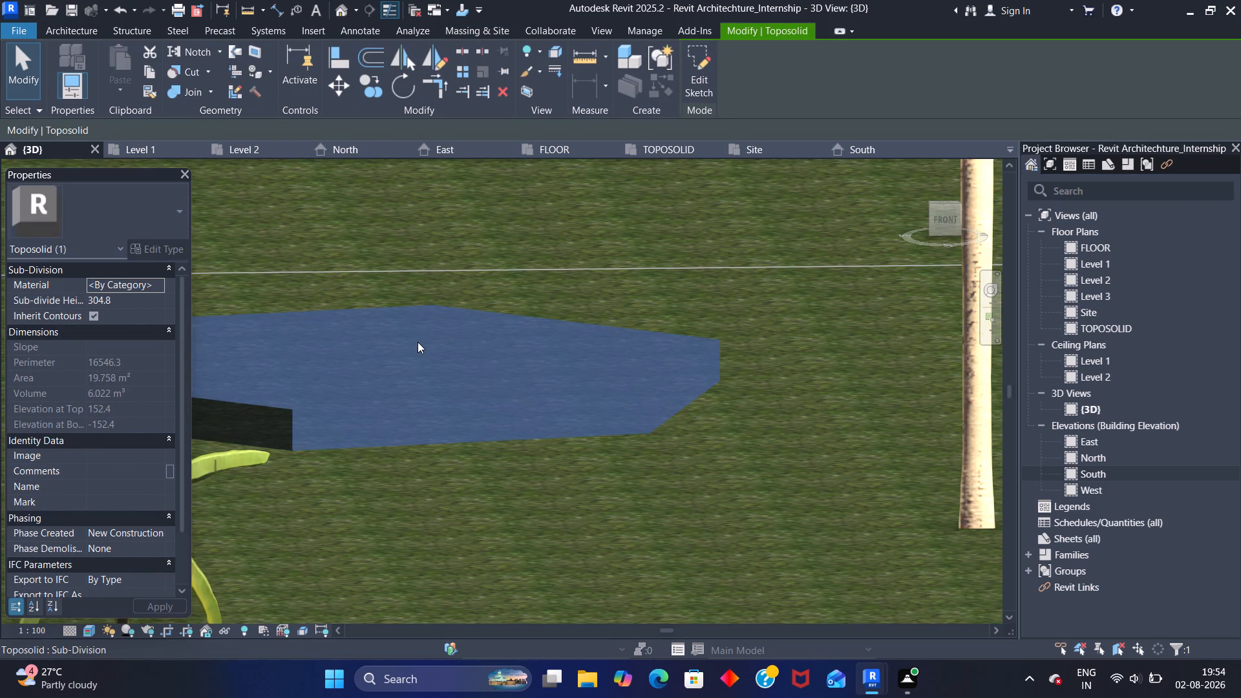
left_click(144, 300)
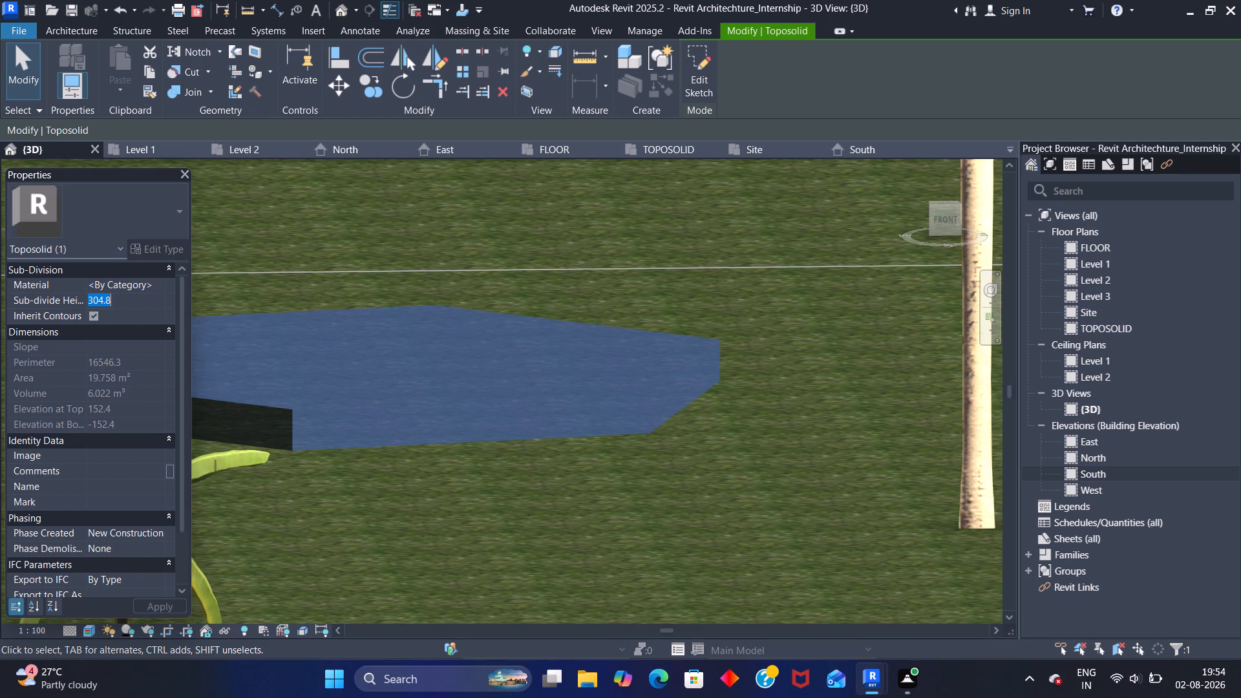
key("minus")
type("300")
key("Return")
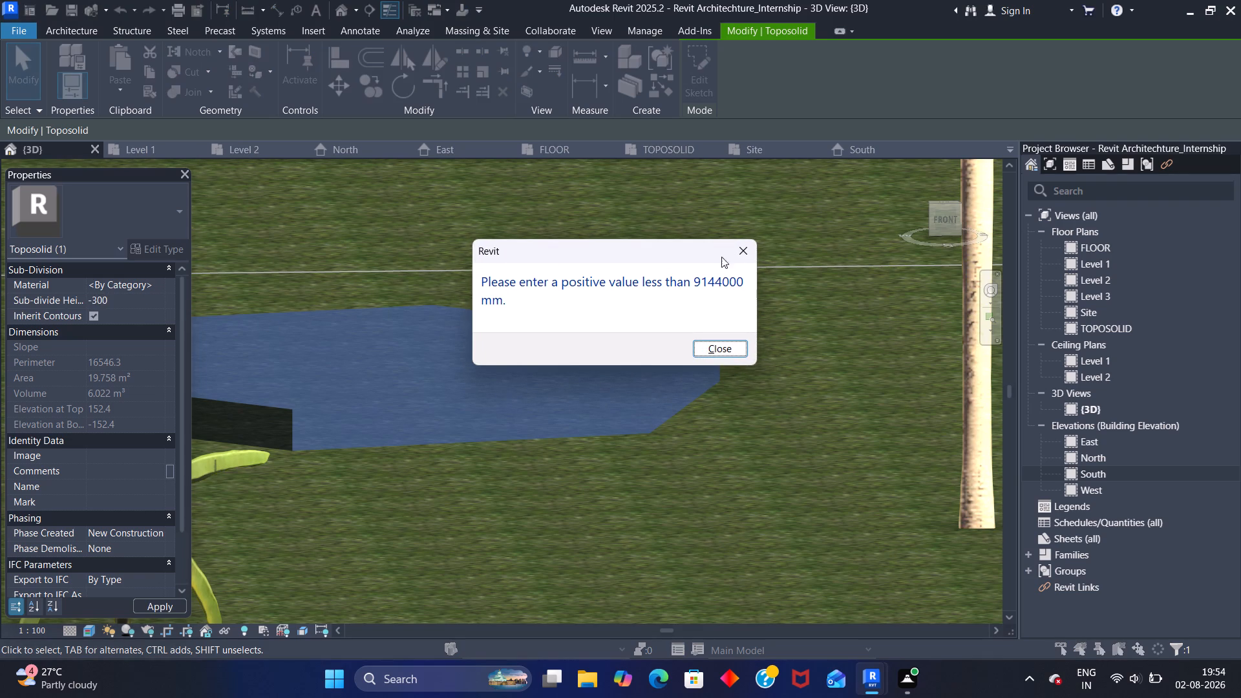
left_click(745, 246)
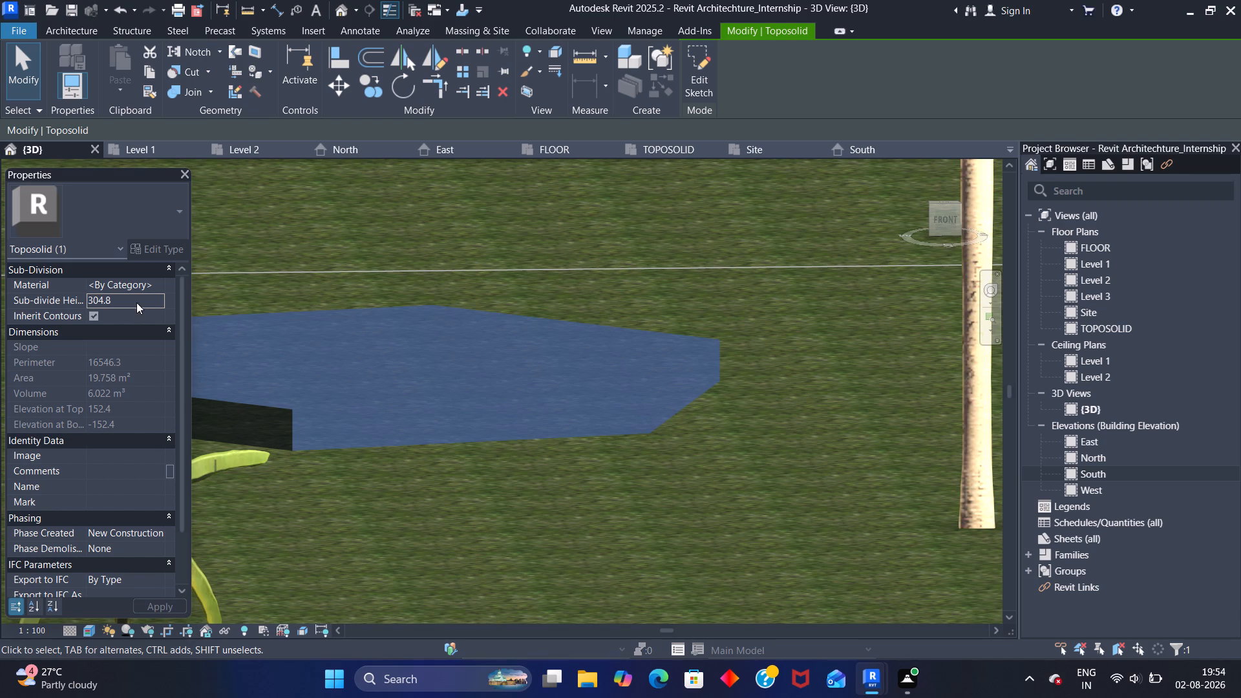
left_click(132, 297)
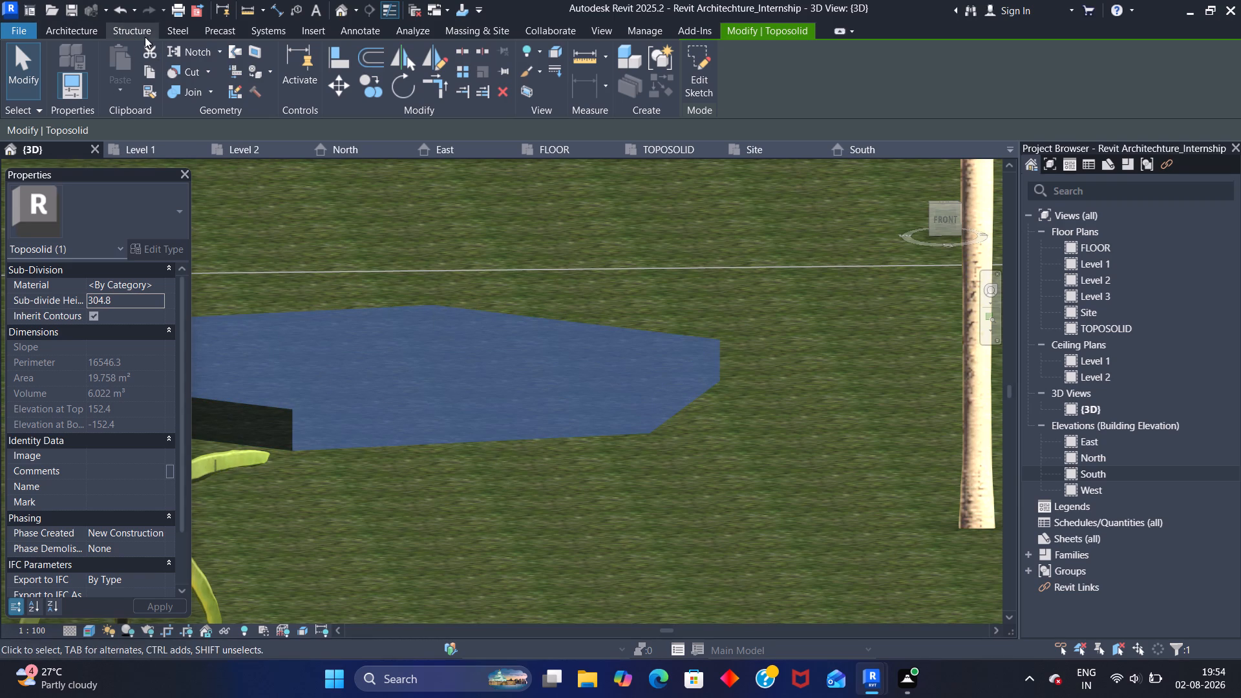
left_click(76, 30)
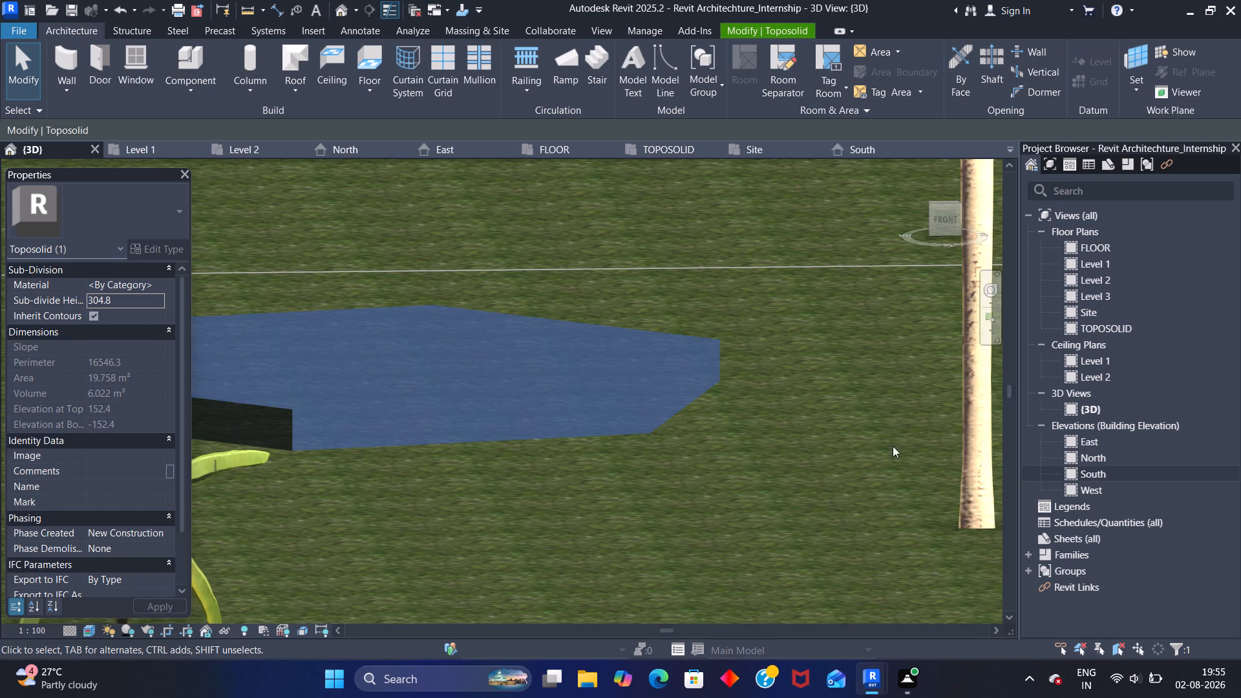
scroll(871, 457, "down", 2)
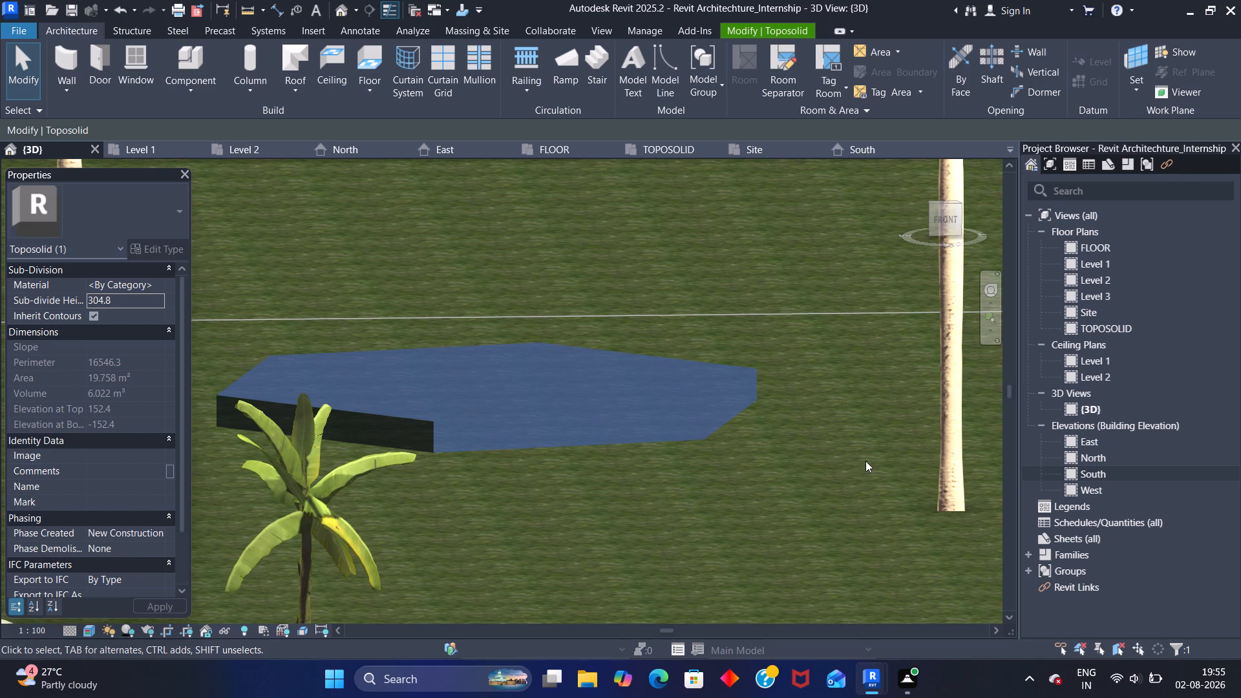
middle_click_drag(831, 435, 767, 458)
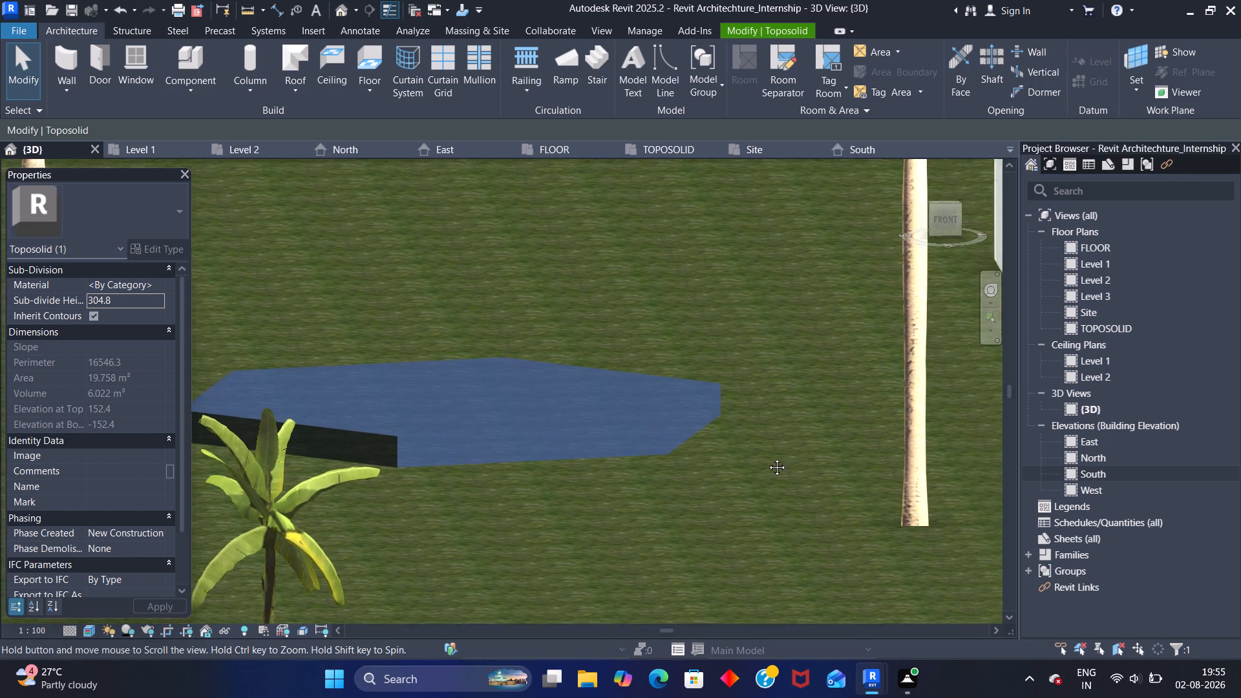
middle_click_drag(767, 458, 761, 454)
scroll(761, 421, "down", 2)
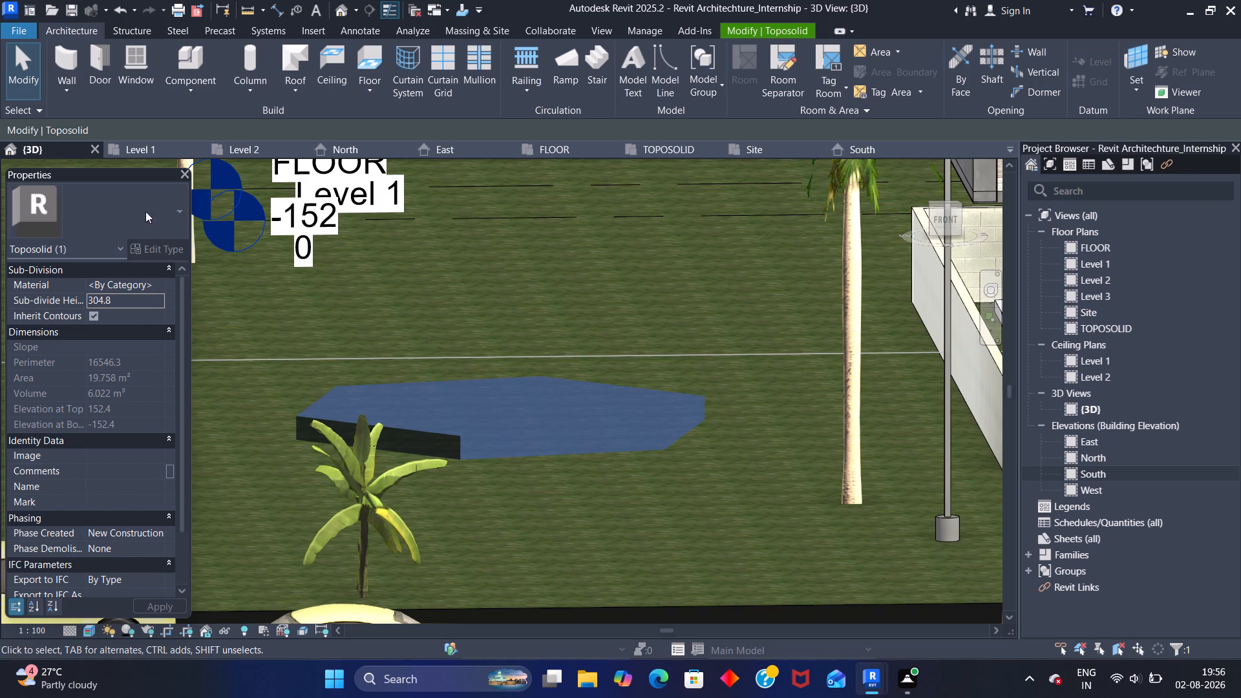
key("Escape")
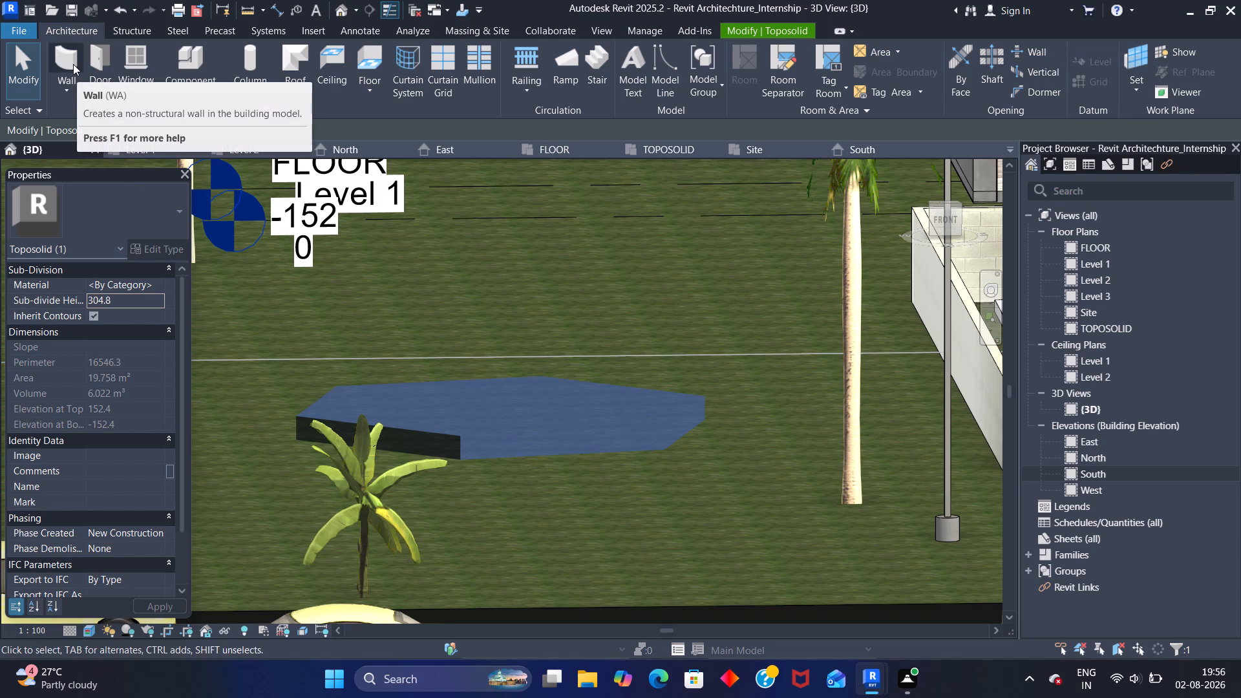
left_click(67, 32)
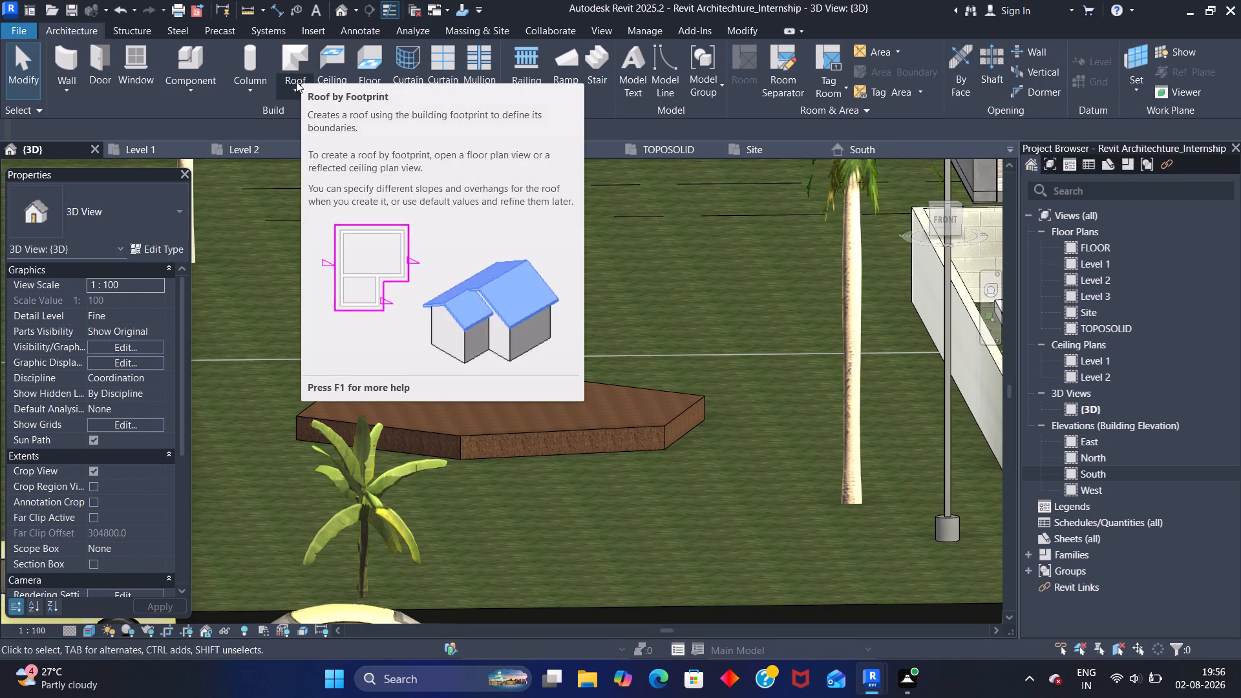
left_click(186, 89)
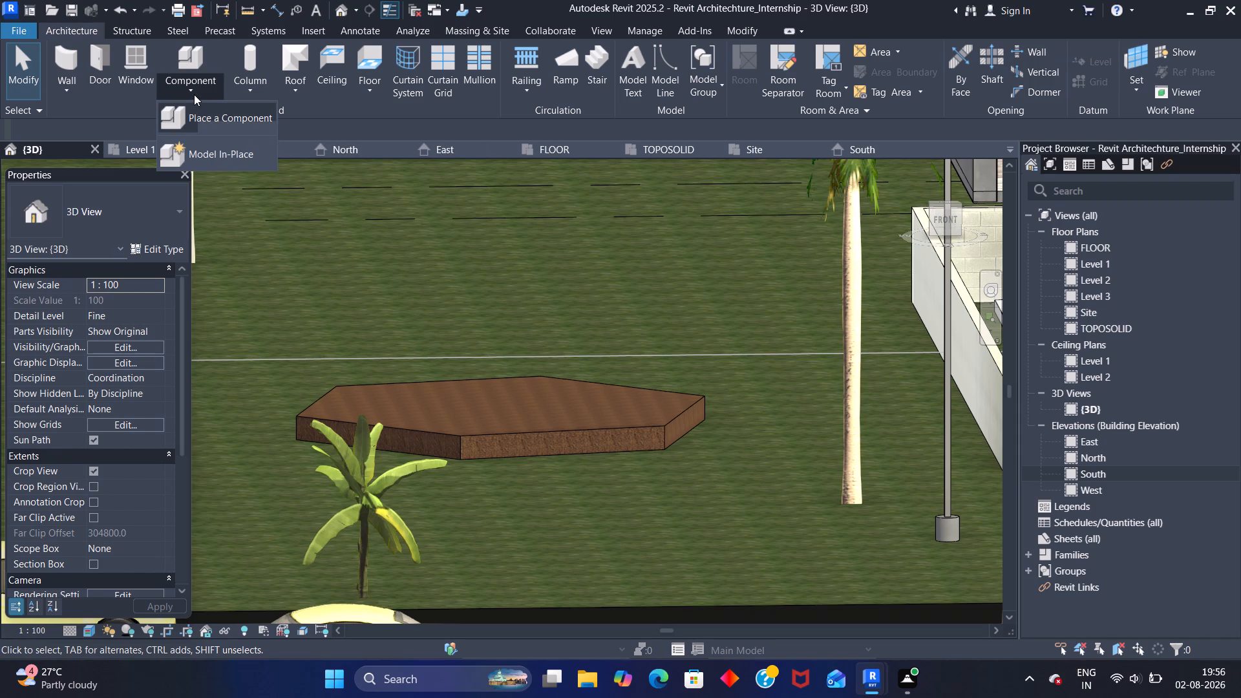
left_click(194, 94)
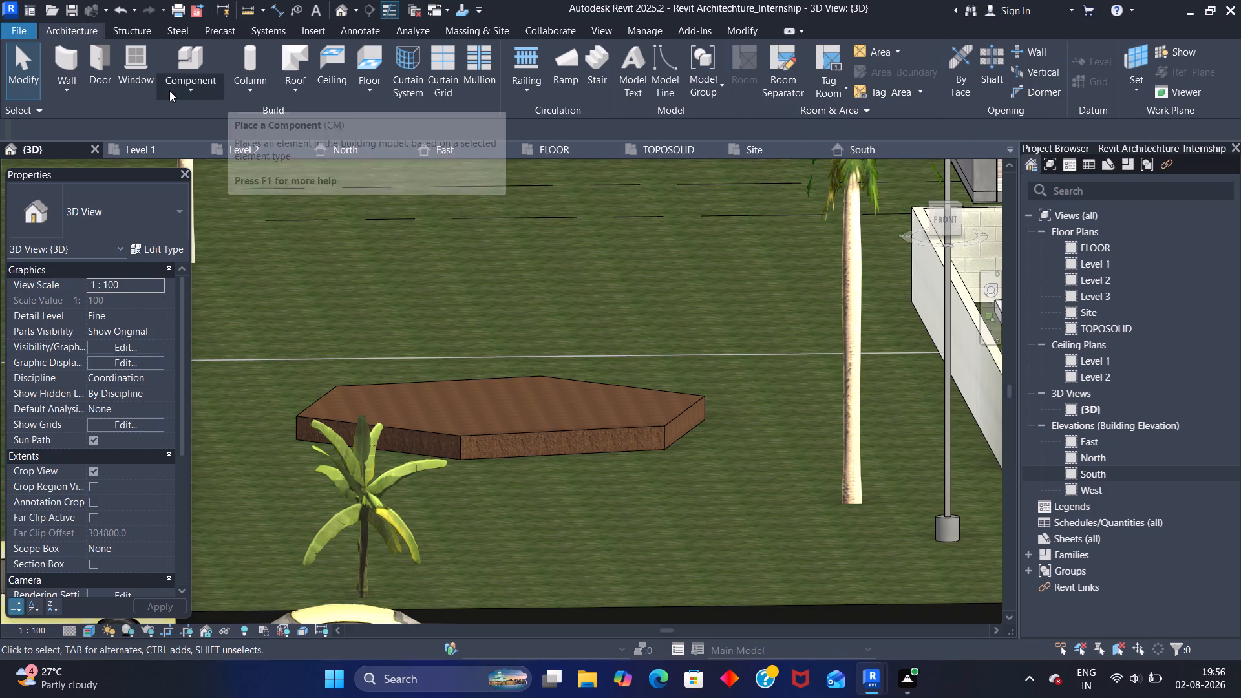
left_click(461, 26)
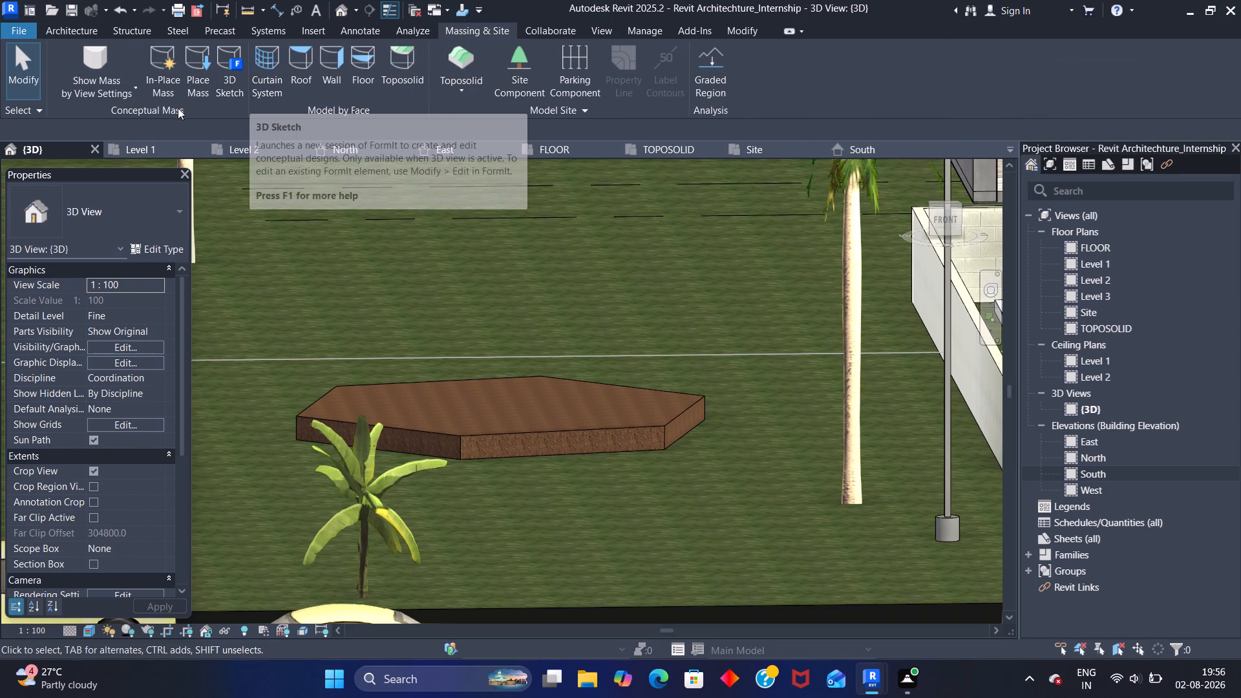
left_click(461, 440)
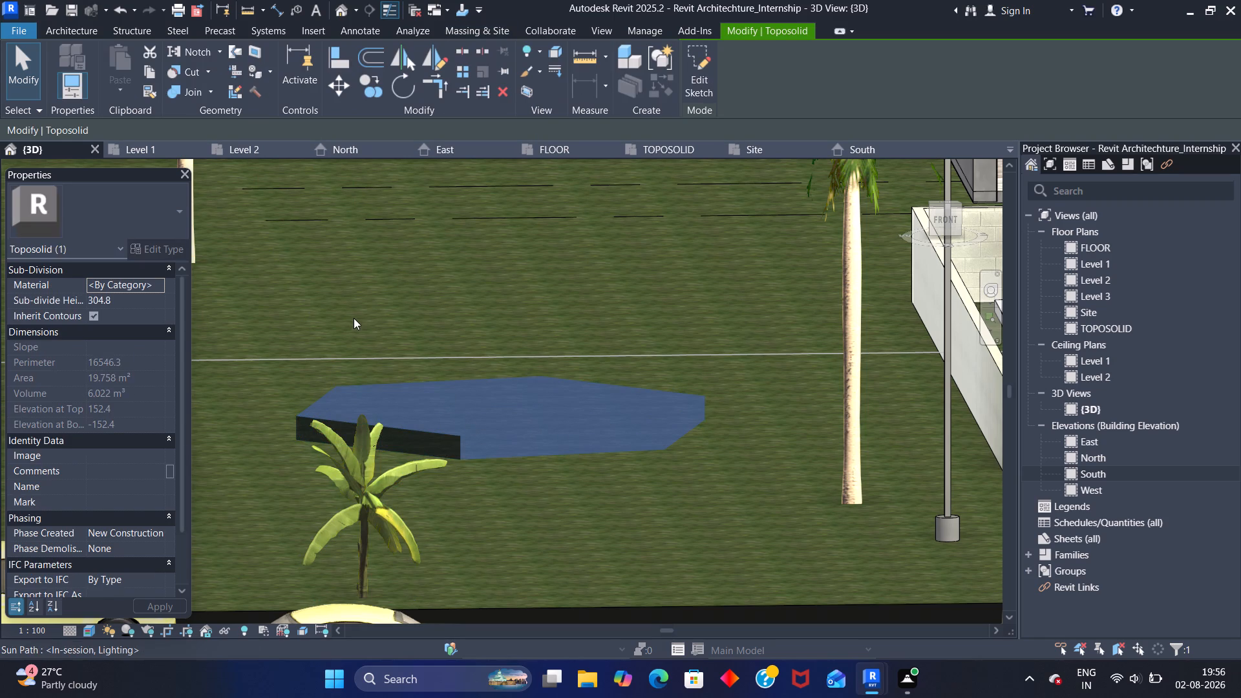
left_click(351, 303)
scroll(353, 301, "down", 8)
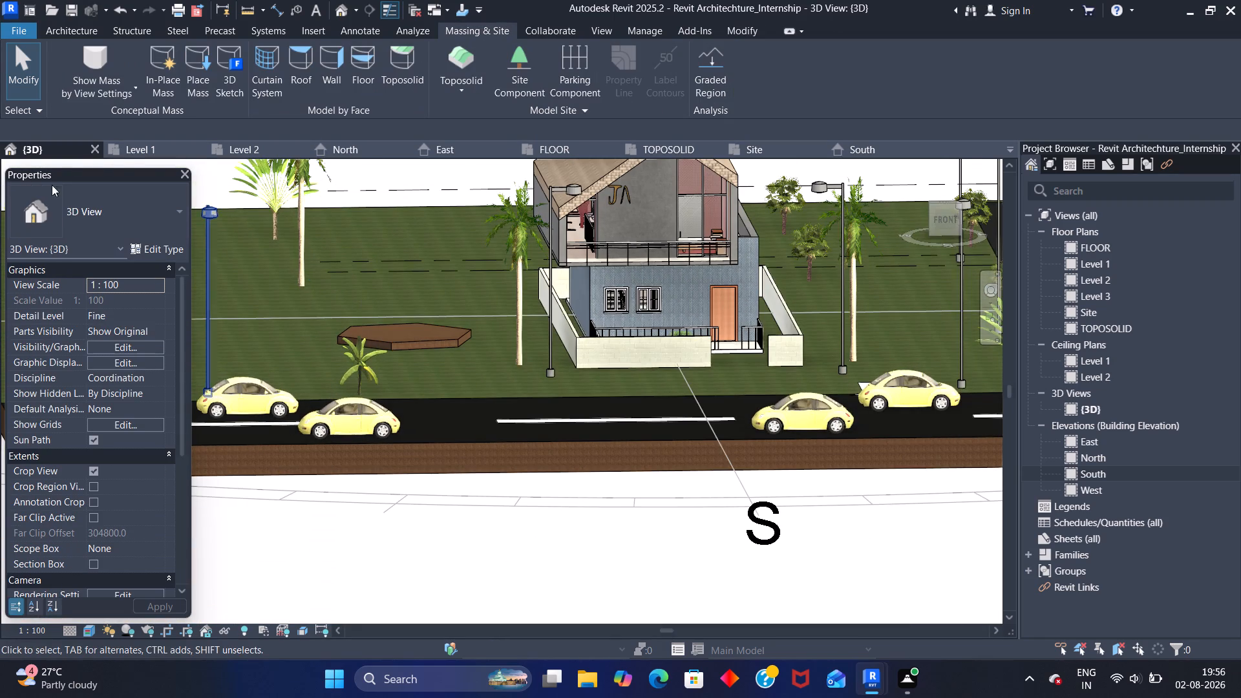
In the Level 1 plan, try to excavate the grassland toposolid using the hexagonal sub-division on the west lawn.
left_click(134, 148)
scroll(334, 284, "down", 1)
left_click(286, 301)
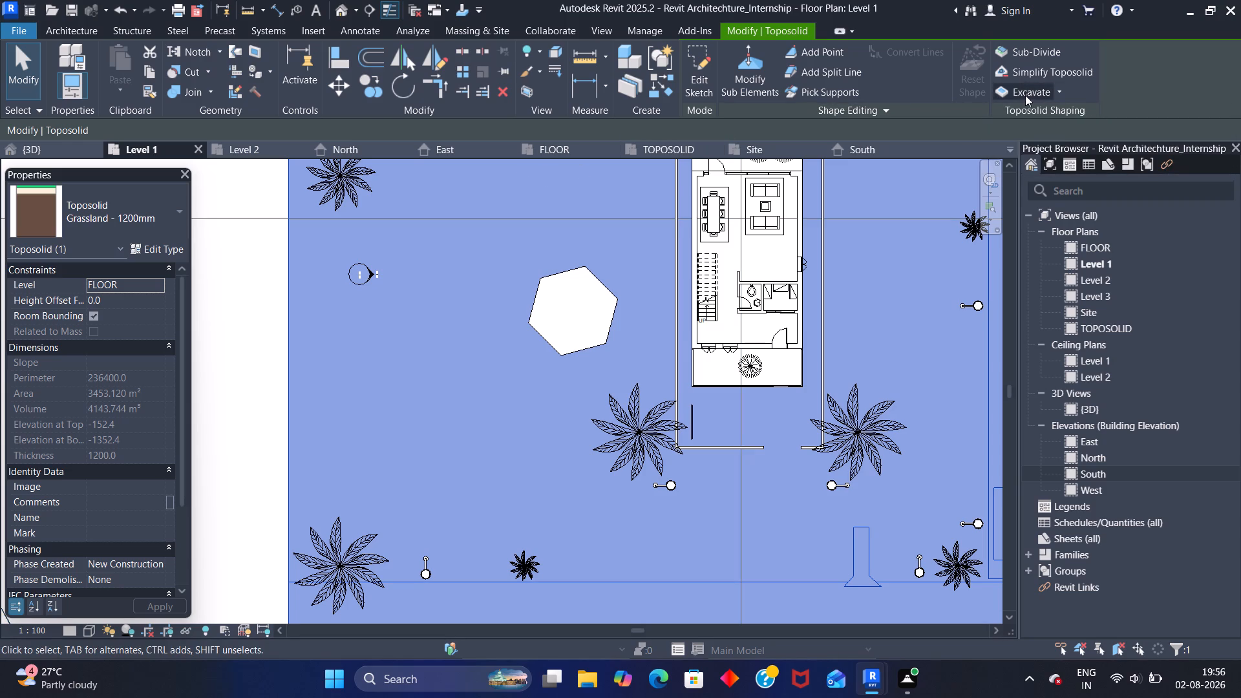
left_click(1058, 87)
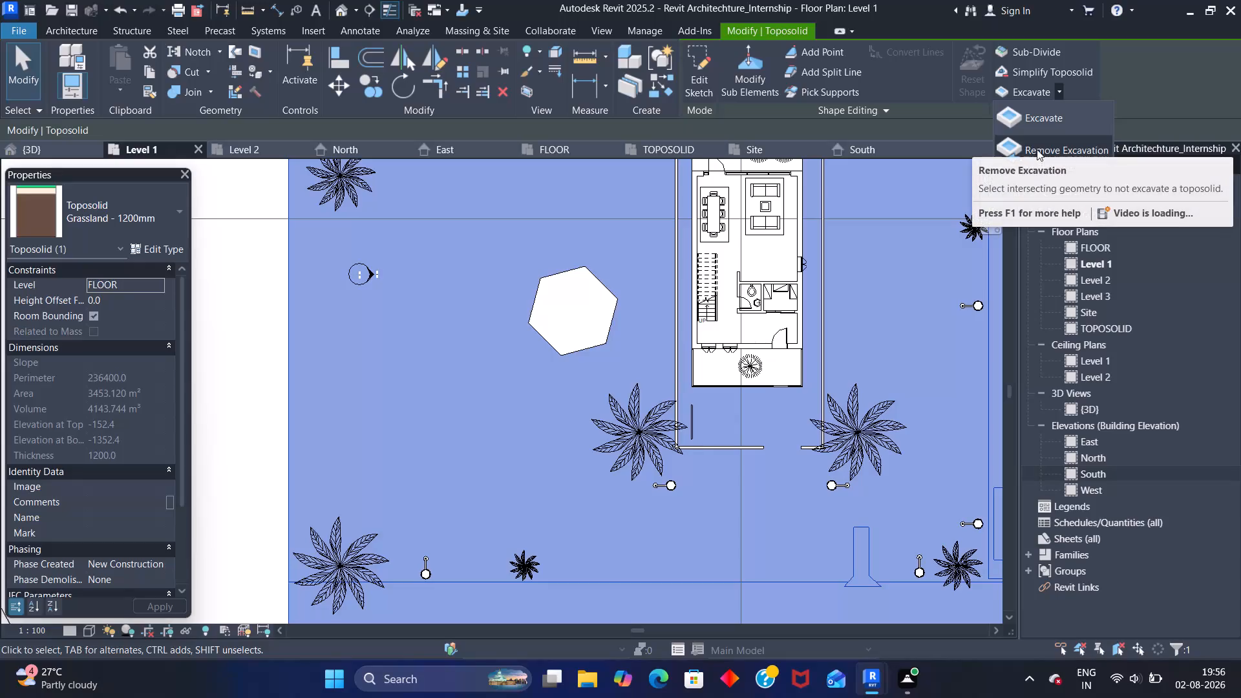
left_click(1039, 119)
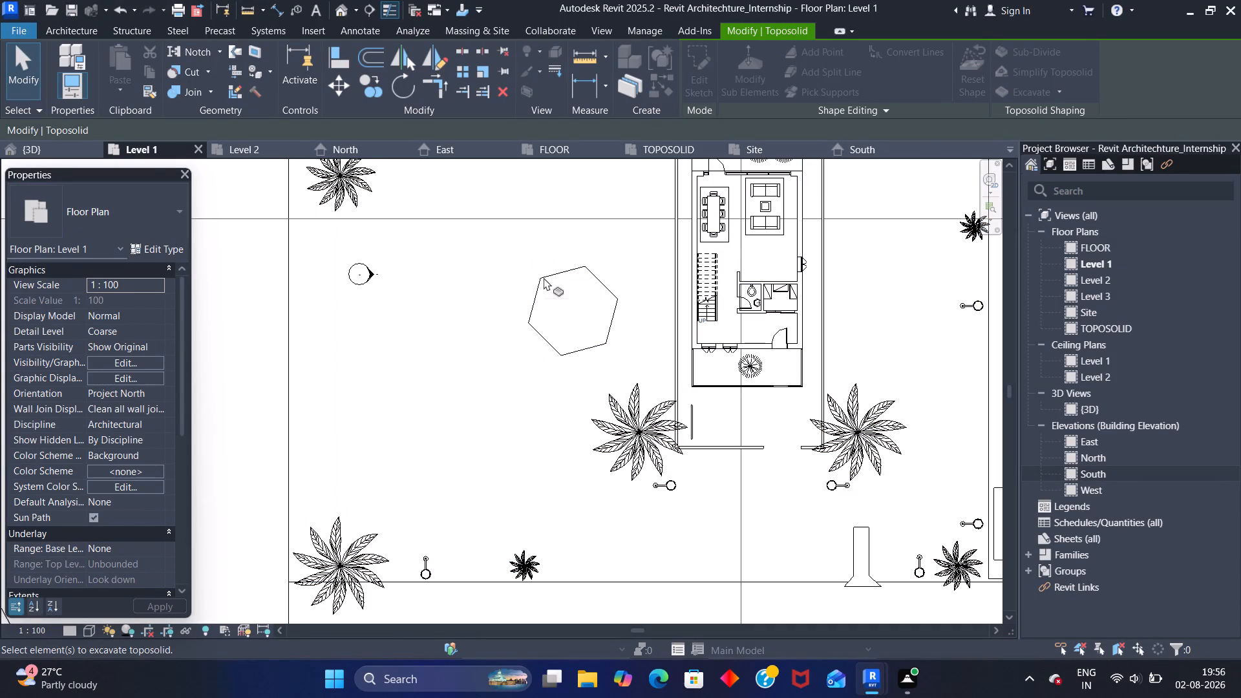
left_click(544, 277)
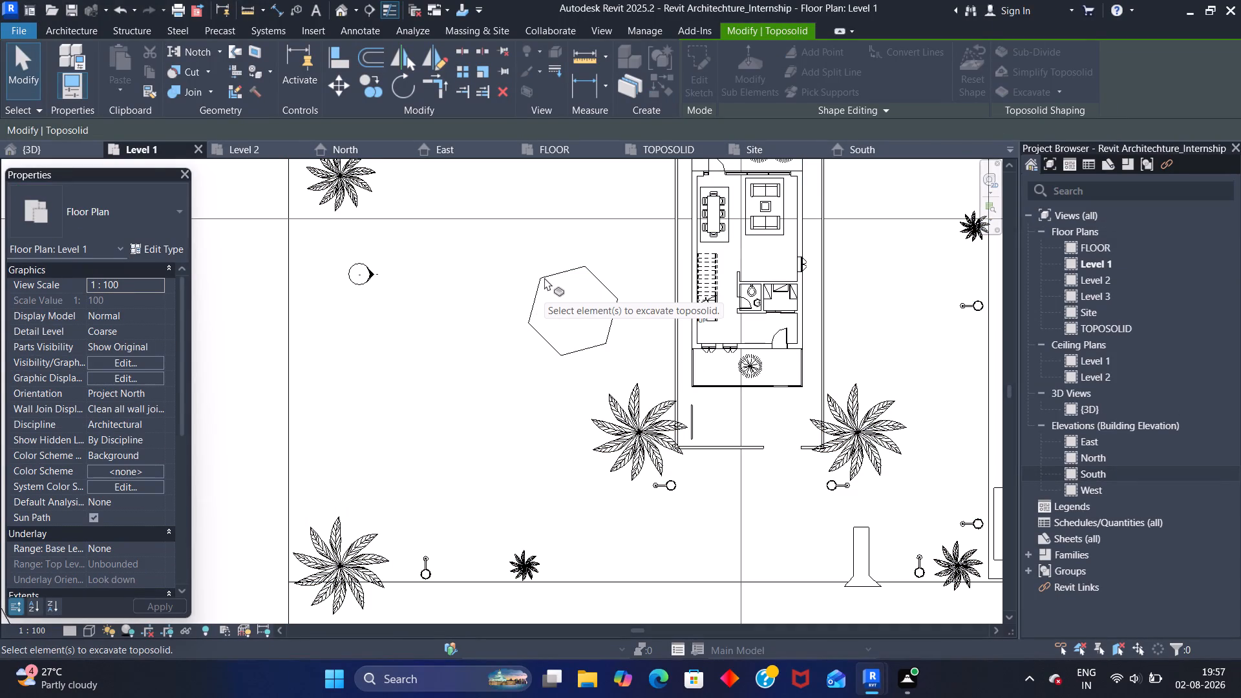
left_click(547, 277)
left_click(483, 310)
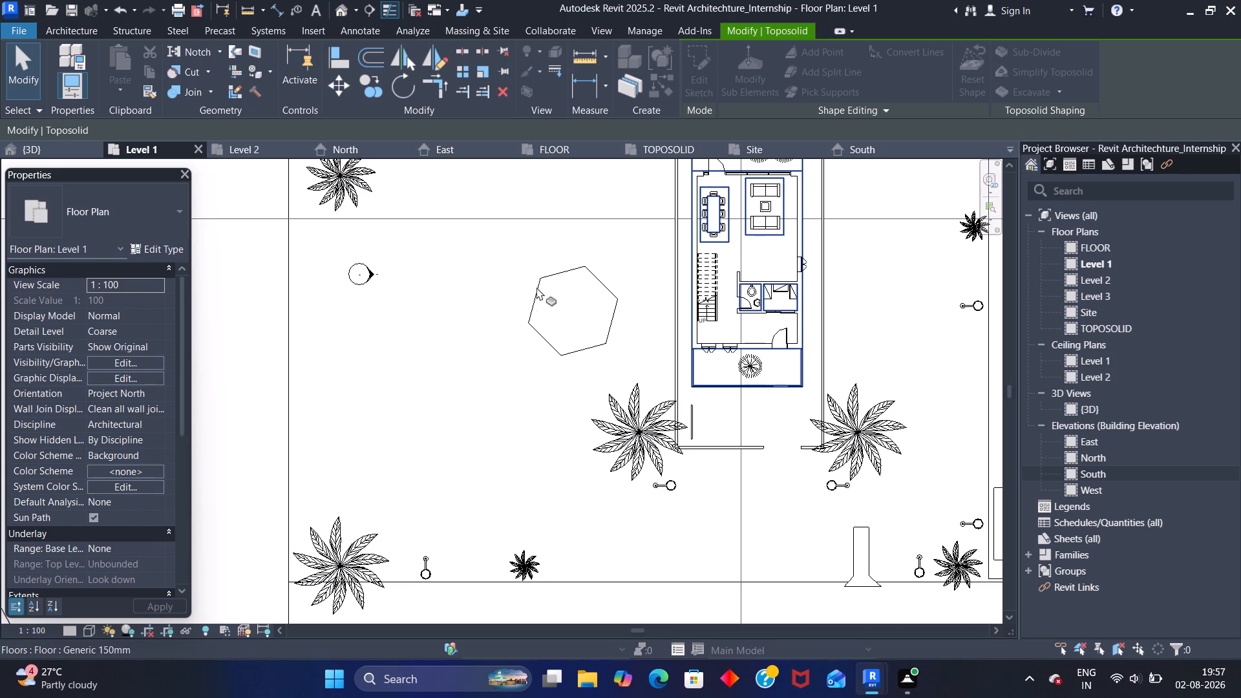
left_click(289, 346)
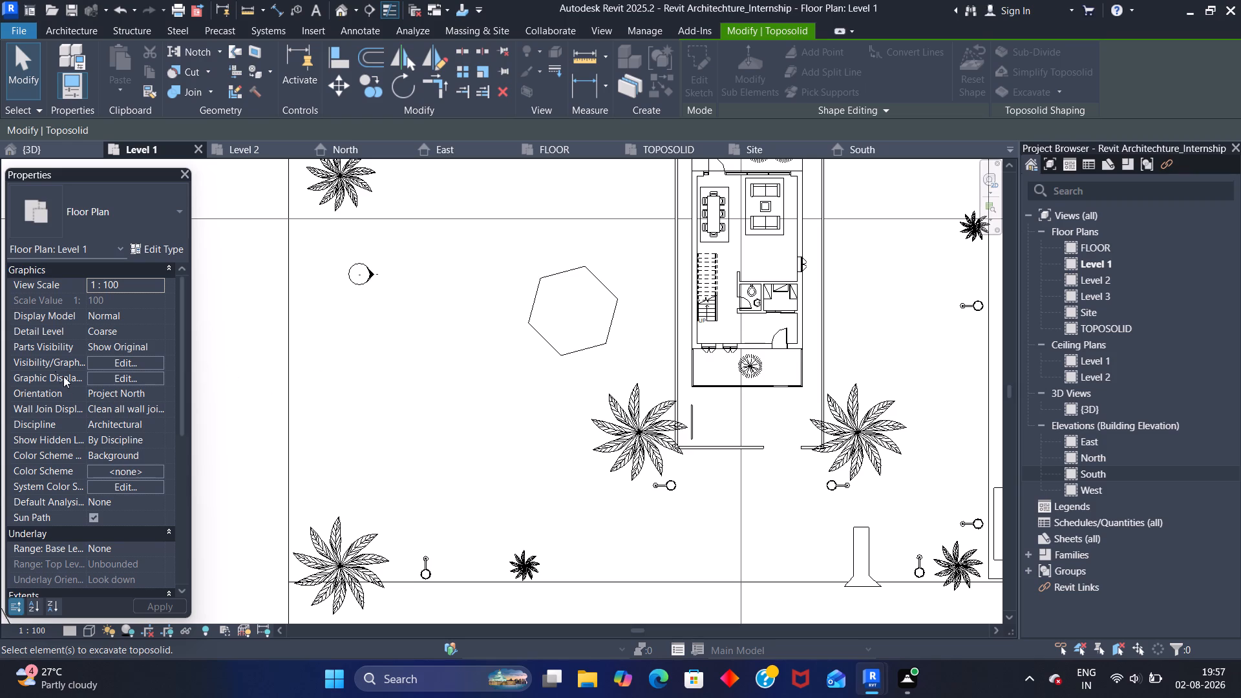
Start an in-place model in the Toposolid category, keeping the default name.
left_click(59, 28)
left_click(192, 88)
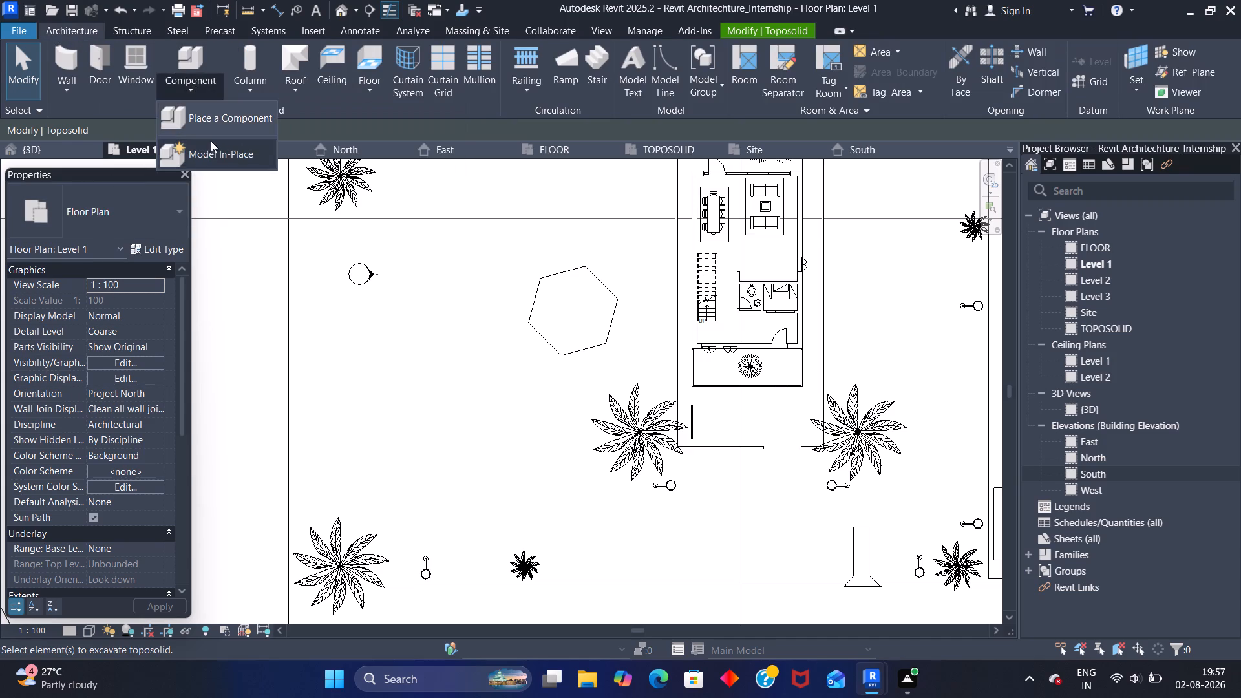
left_click(211, 149)
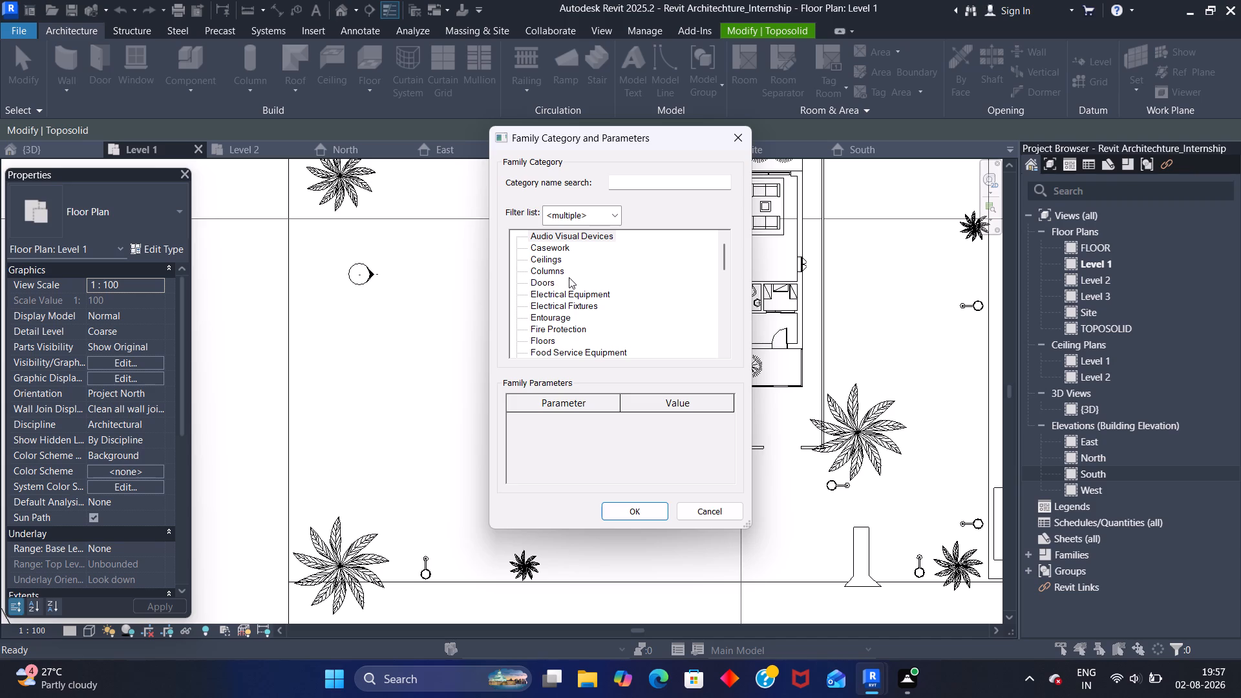
scroll(577, 284, "down", 3)
left_click(632, 186)
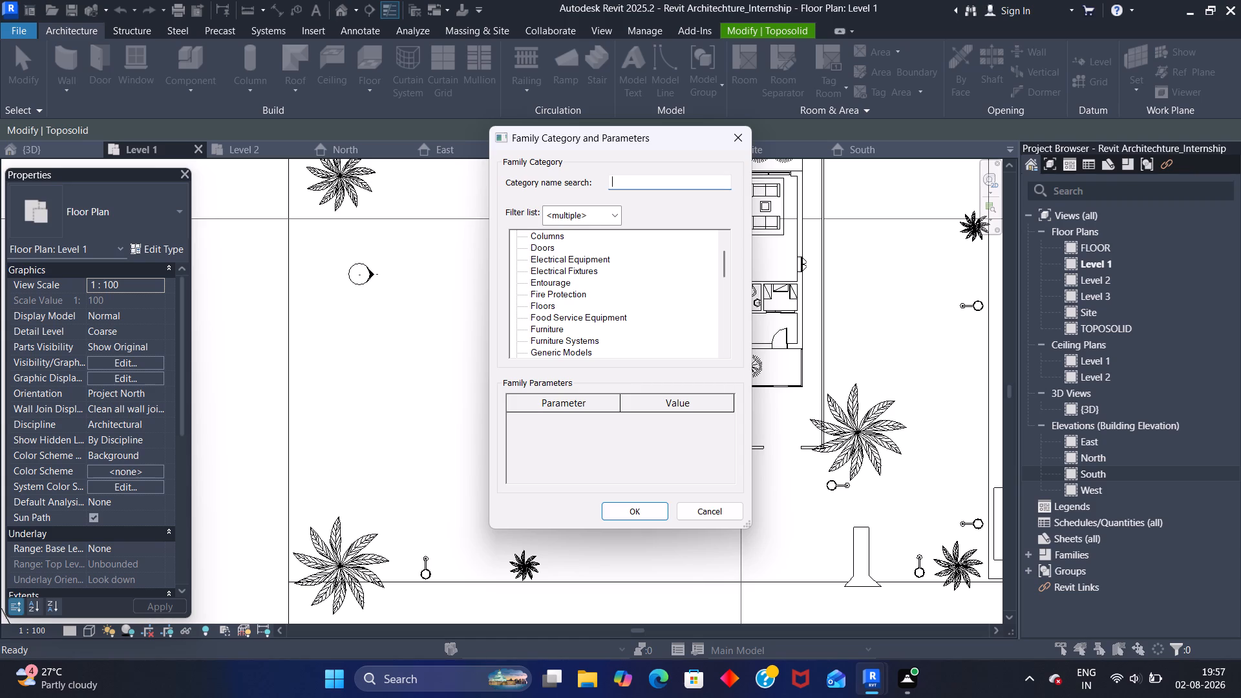
type("topo")
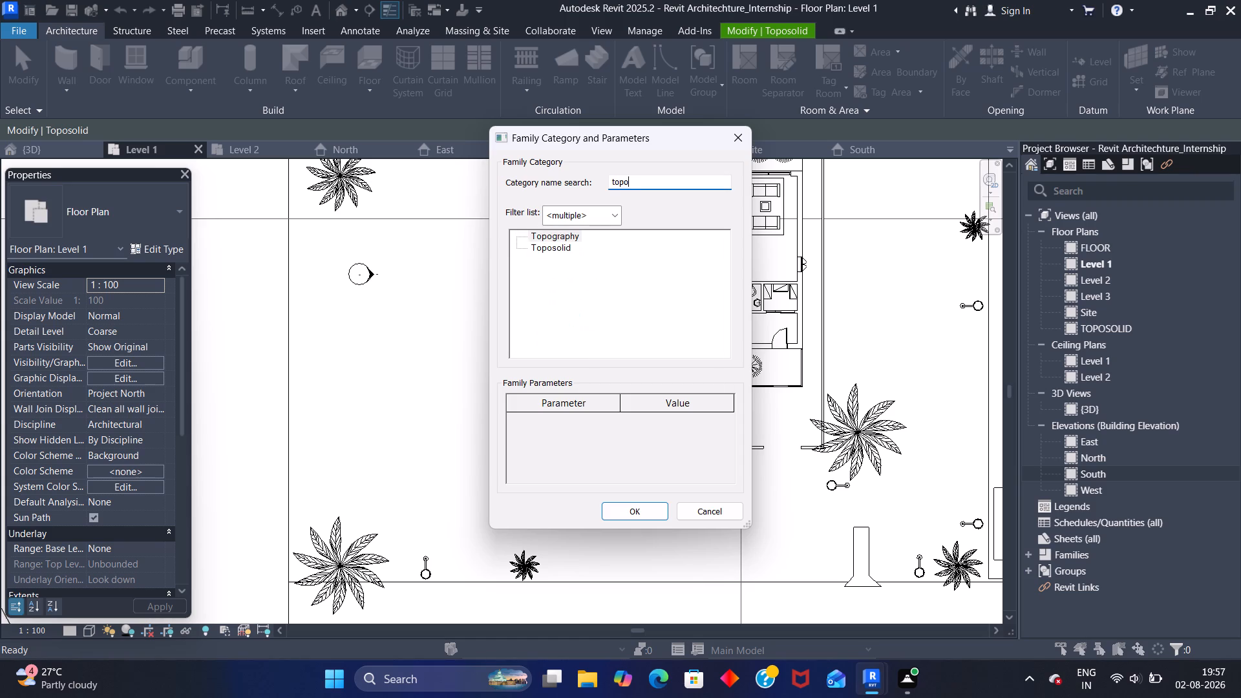
left_click(546, 247)
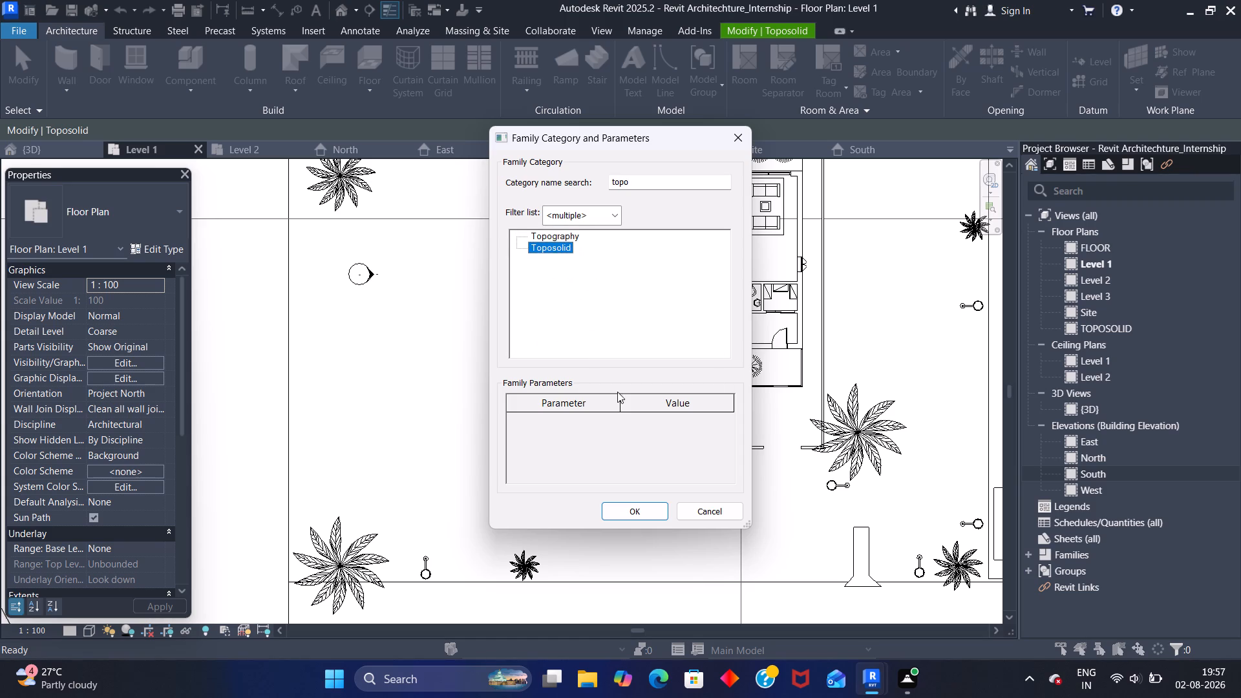
left_click(633, 505)
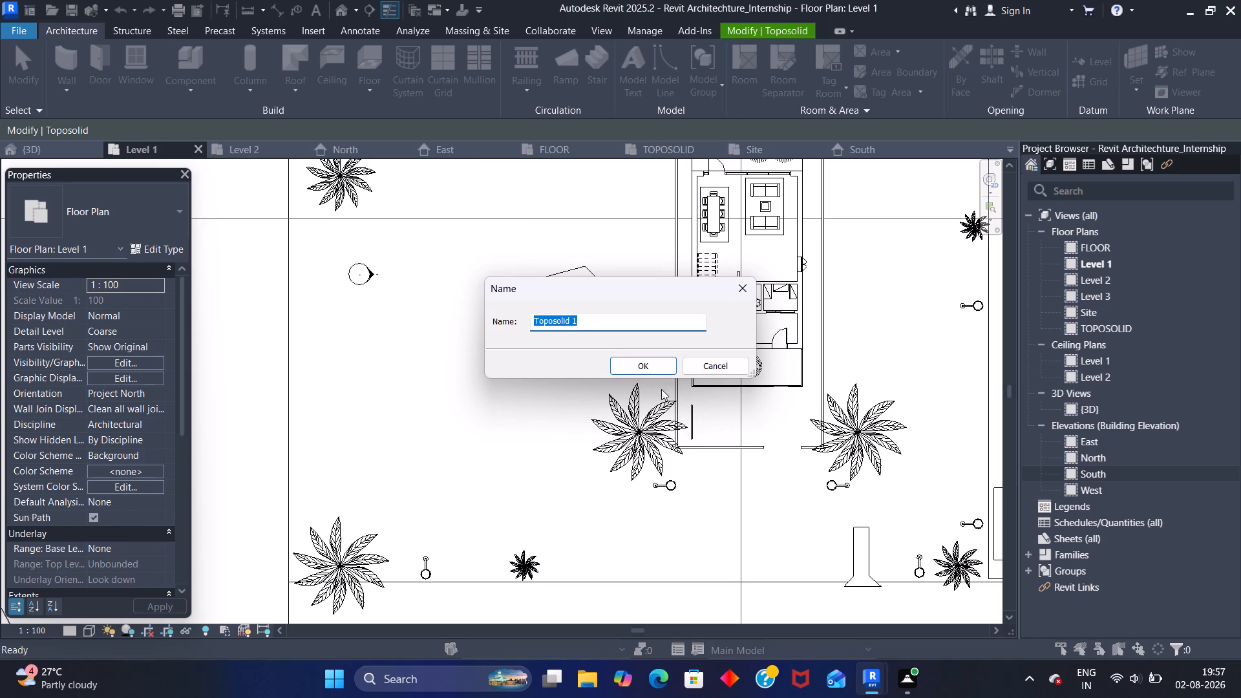
left_click(641, 366)
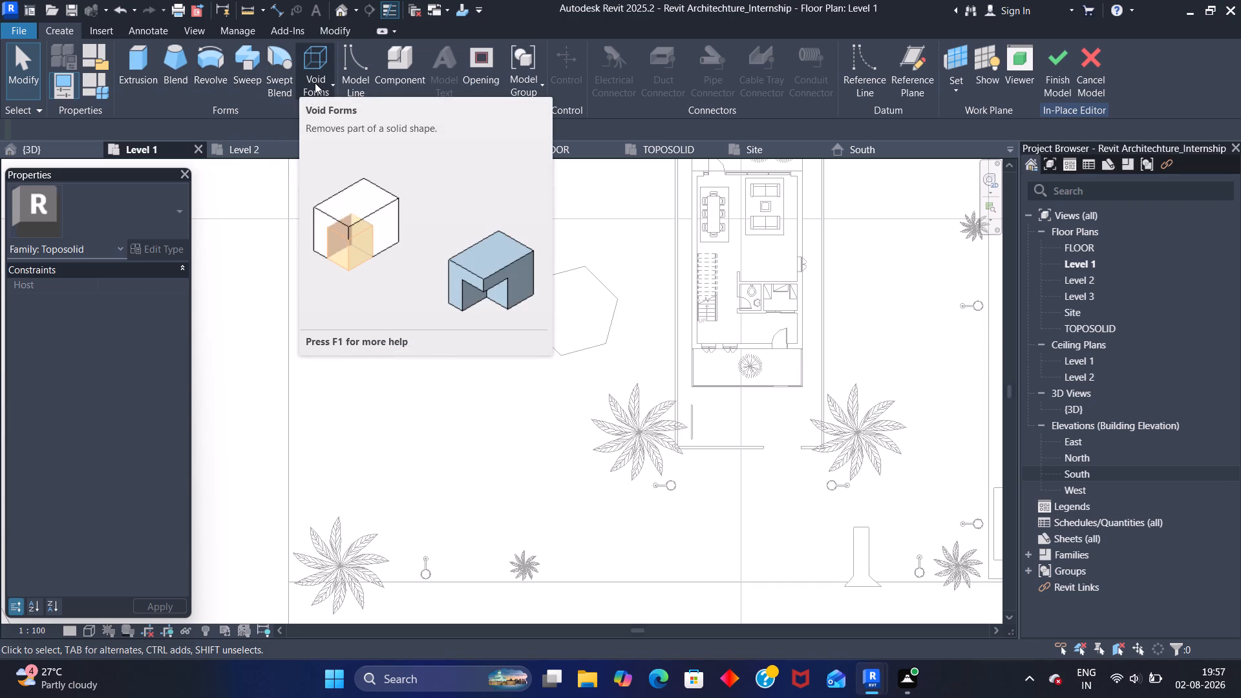
Create a six-sided void extrusion of about 4000 mm radius, 250 mm deep, west of the hexagonal sub-division on the lawn.
left_click(333, 82)
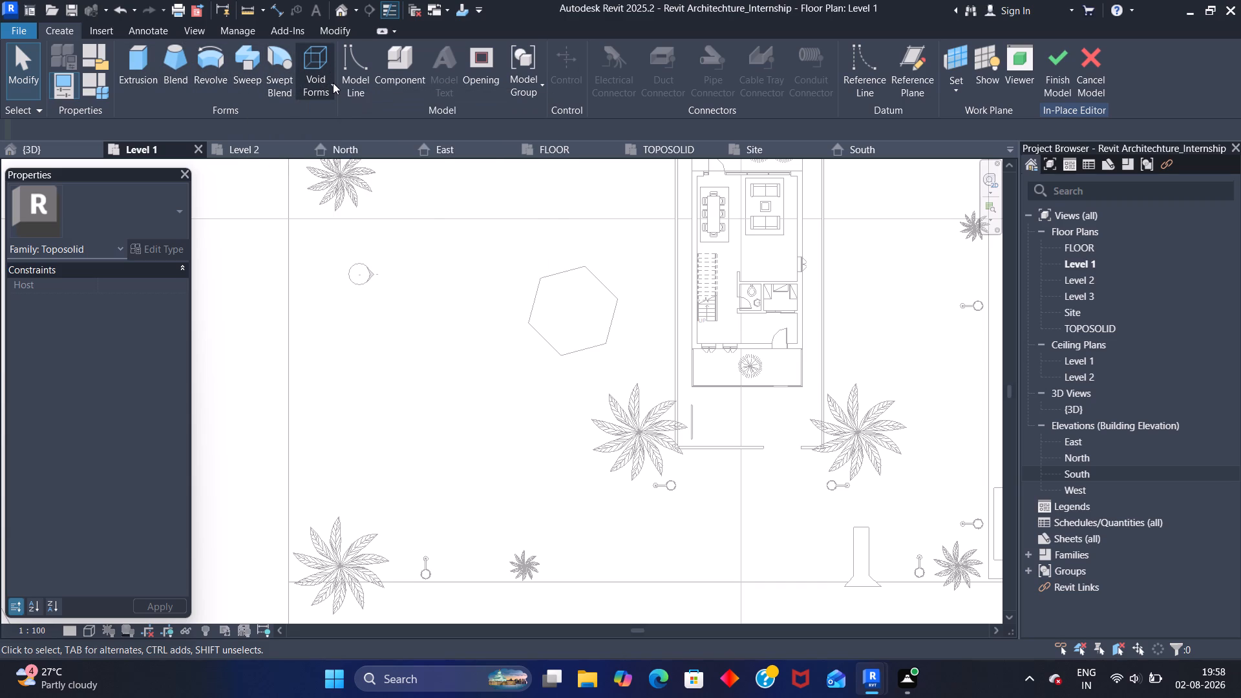
left_click(342, 109)
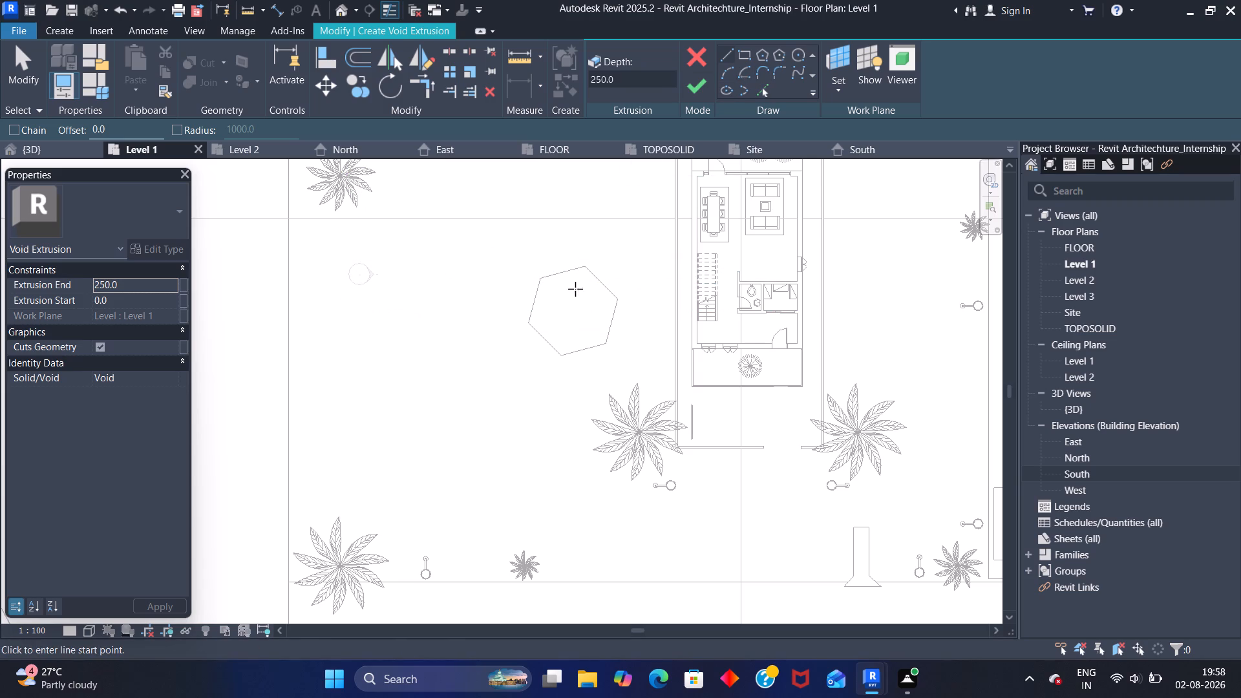
left_click(759, 56)
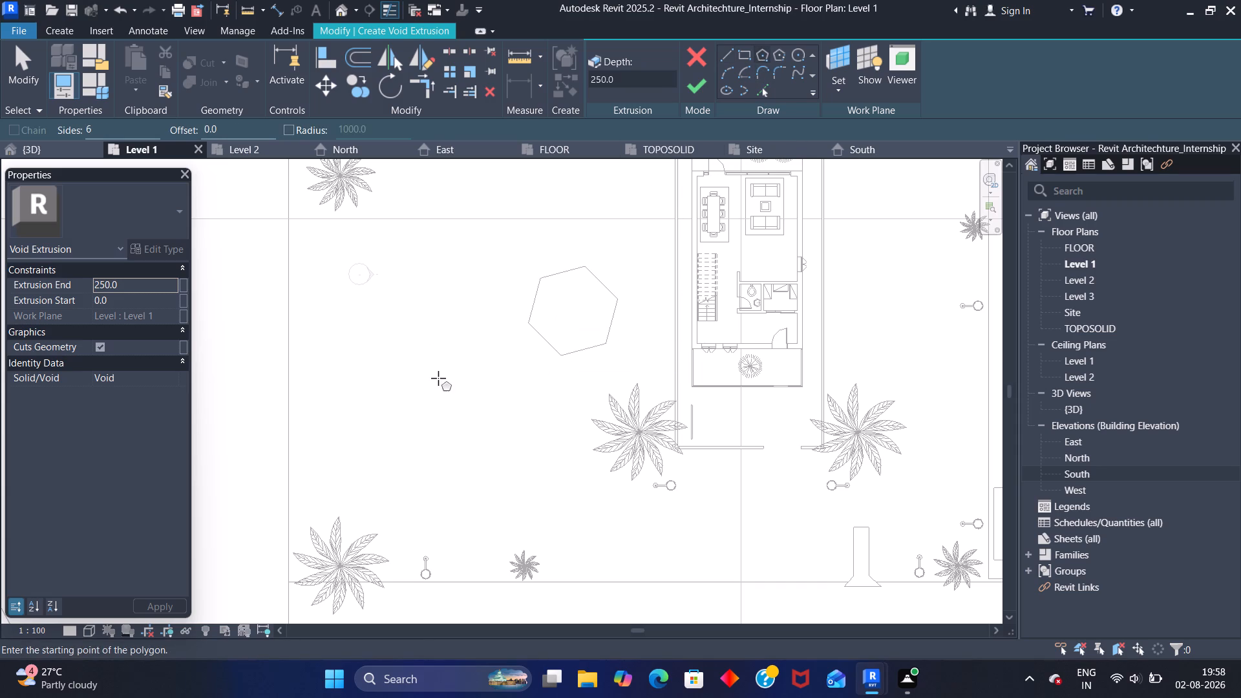
left_click(438, 355)
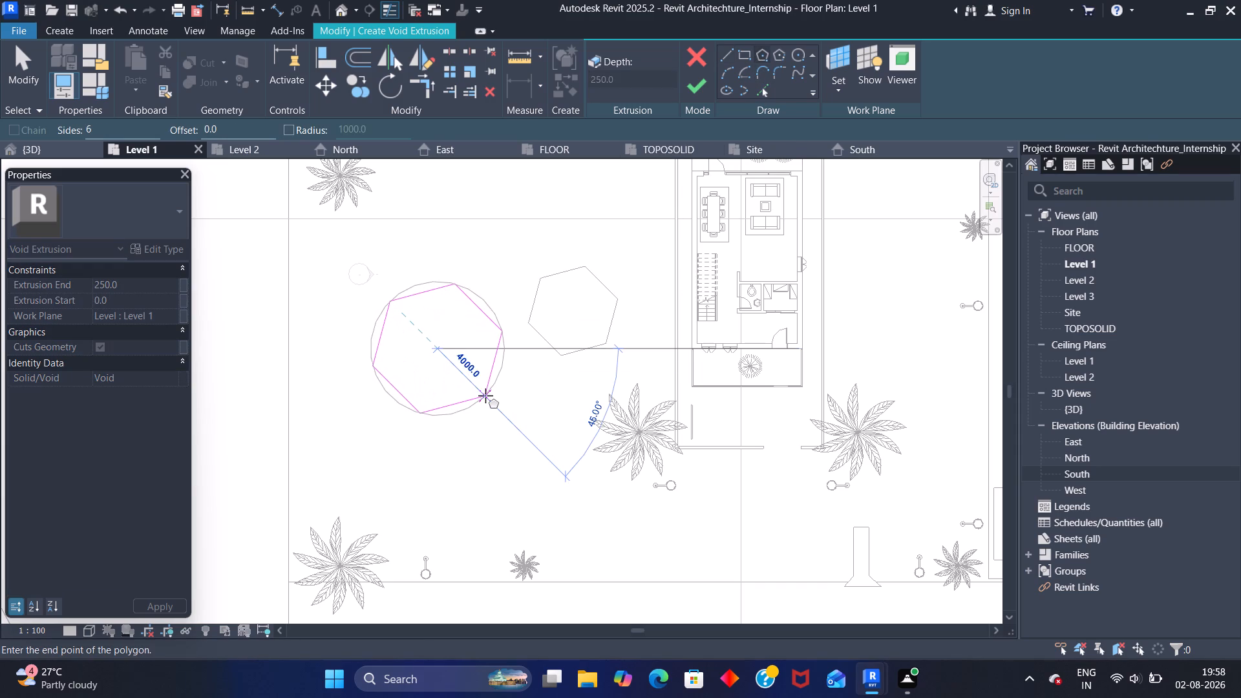
left_click(485, 396)
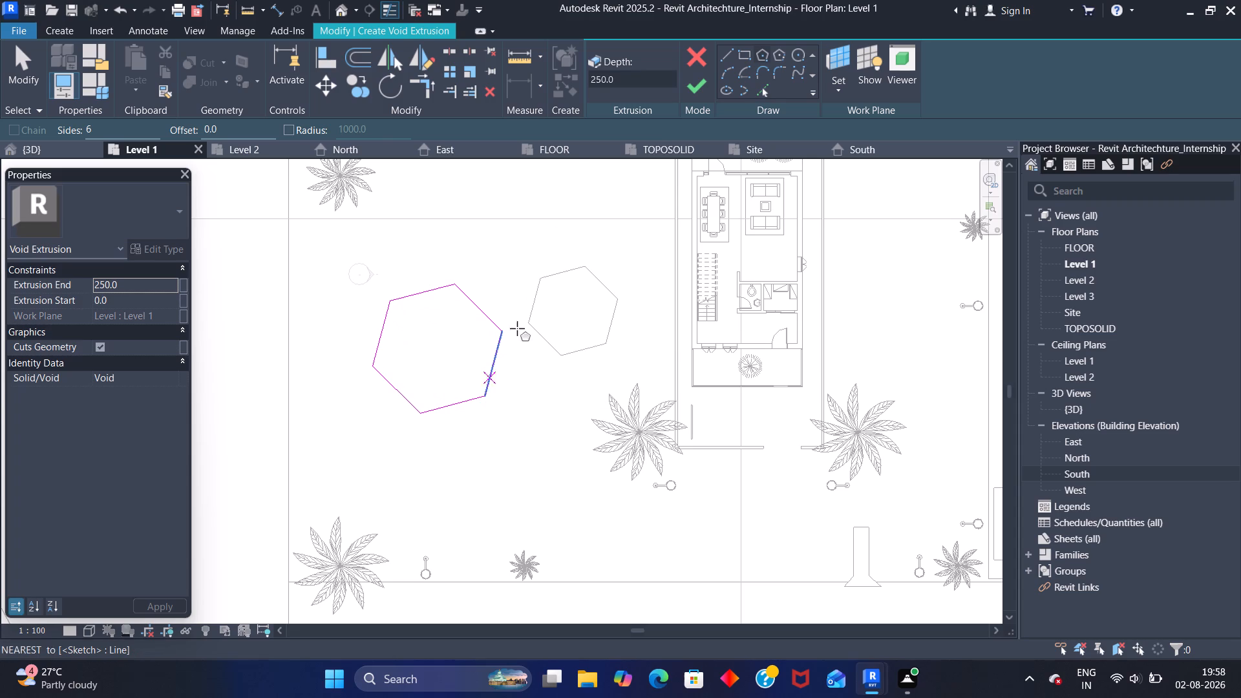
left_click(692, 89)
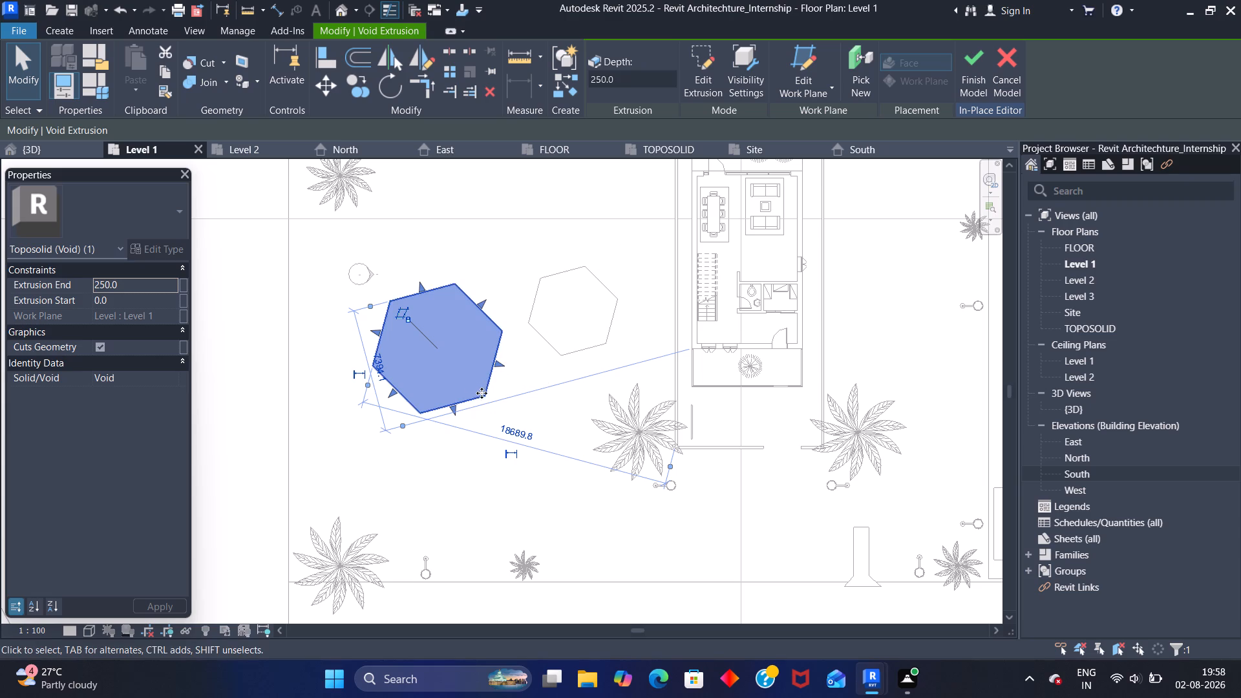
In the 3D view, stretch the hexagonal void's base downward to an extrusion start of about -728 mm.
left_click(80, 151)
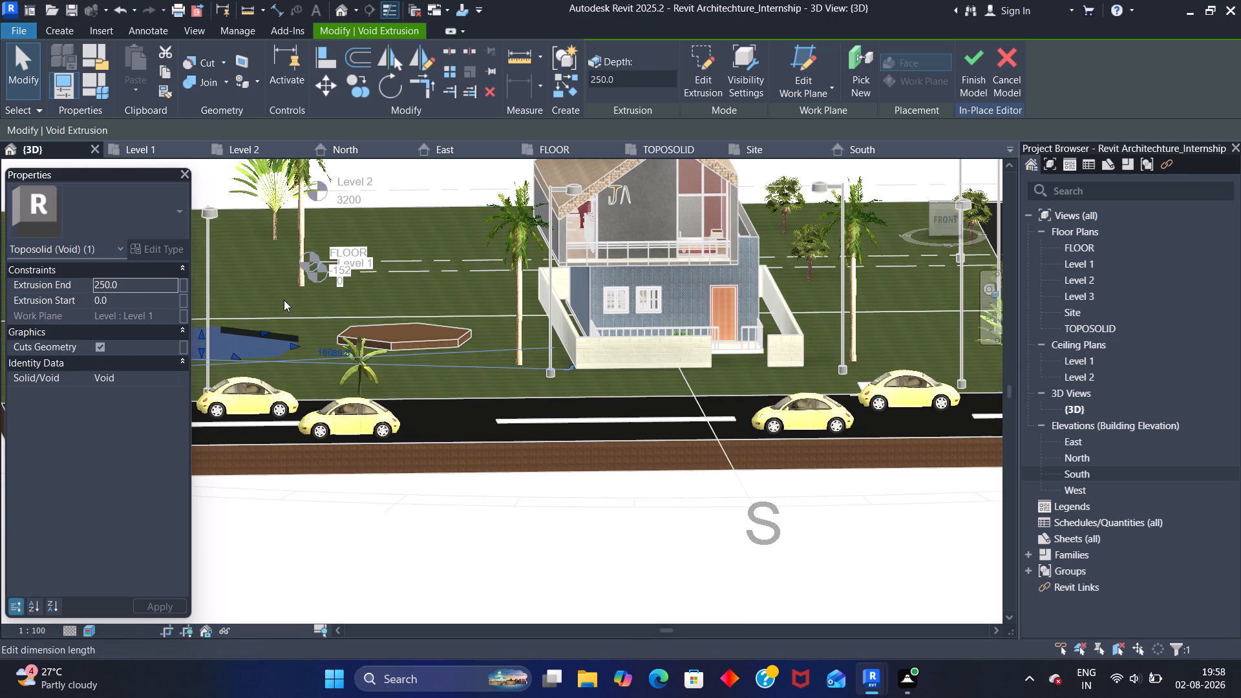
middle_click_drag(264, 286, 381, 245)
scroll(297, 295, "up", 4)
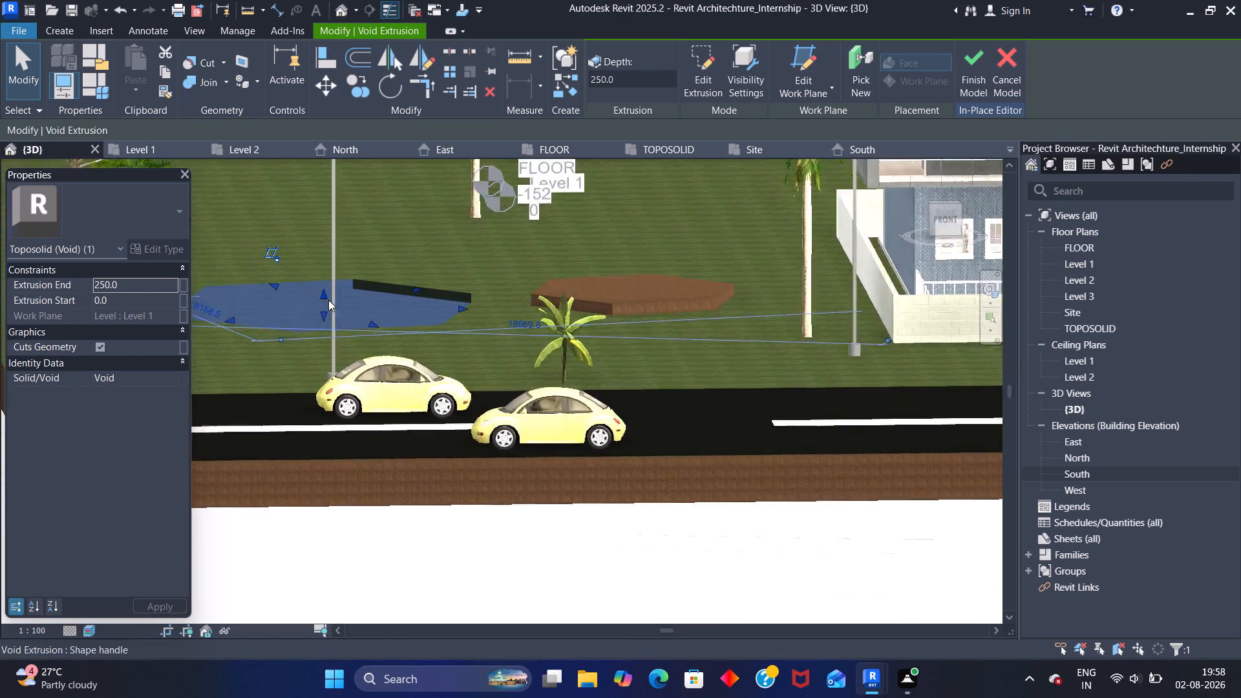
scroll(328, 300, "up", 3)
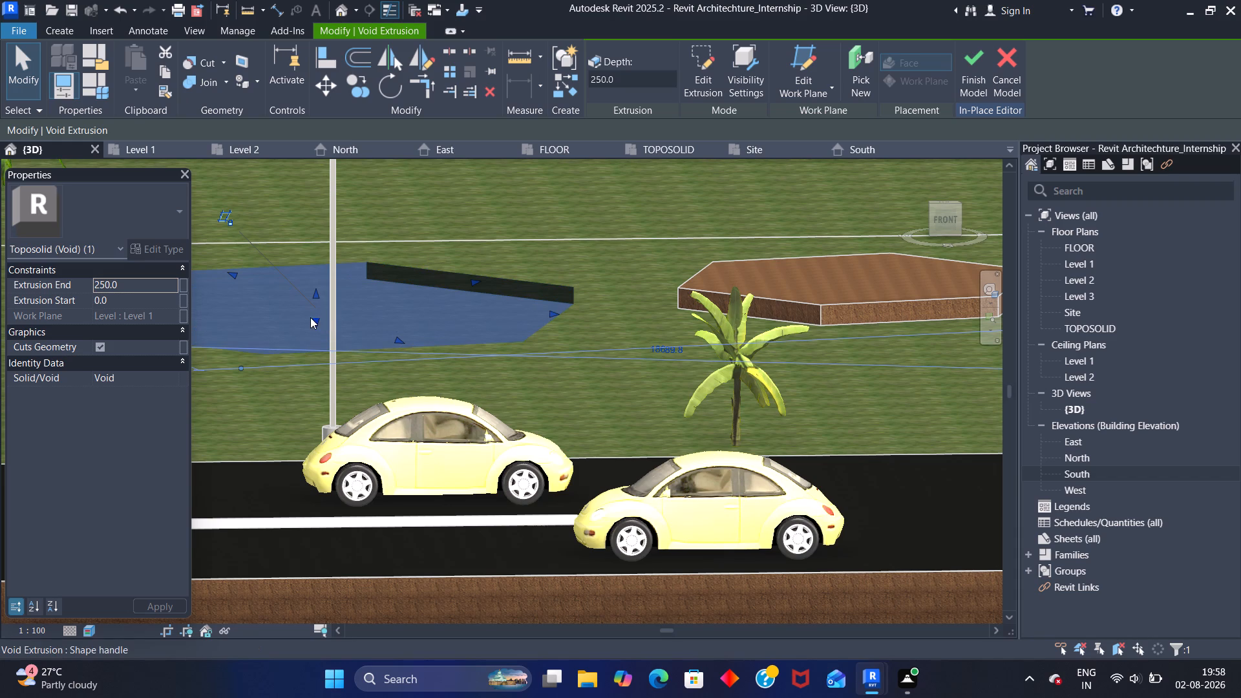
left_click_drag(313, 321, 303, 366)
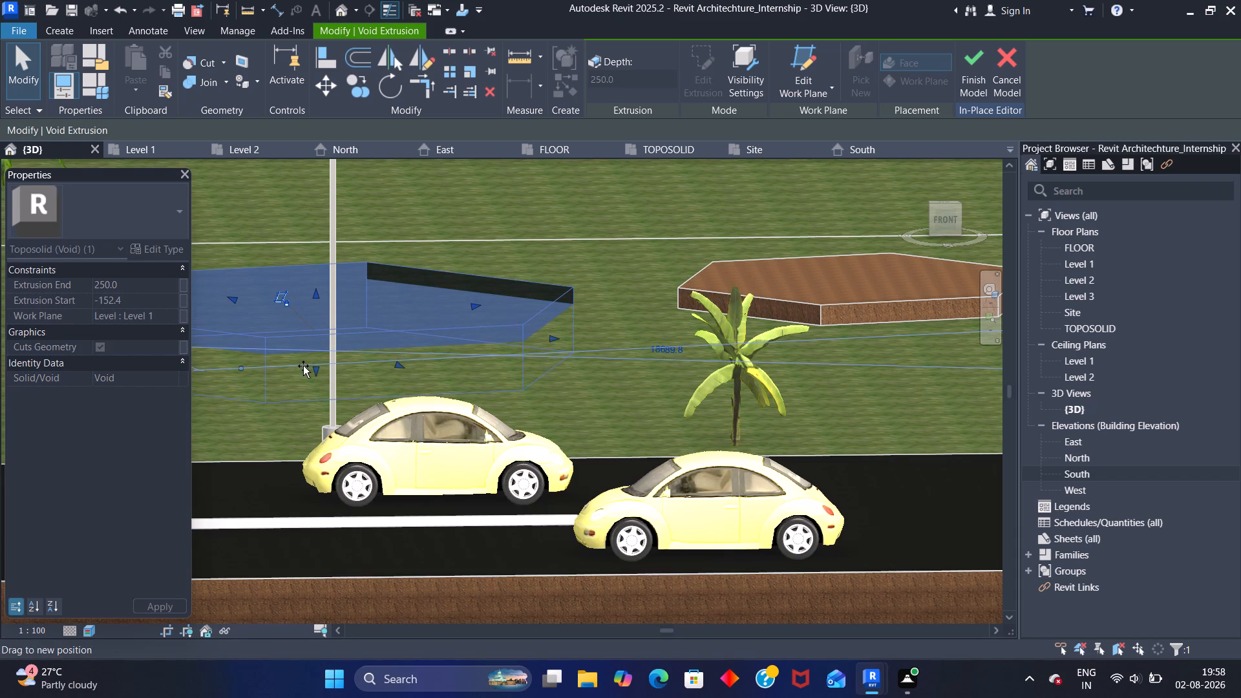
left_click_drag(303, 366, 305, 366)
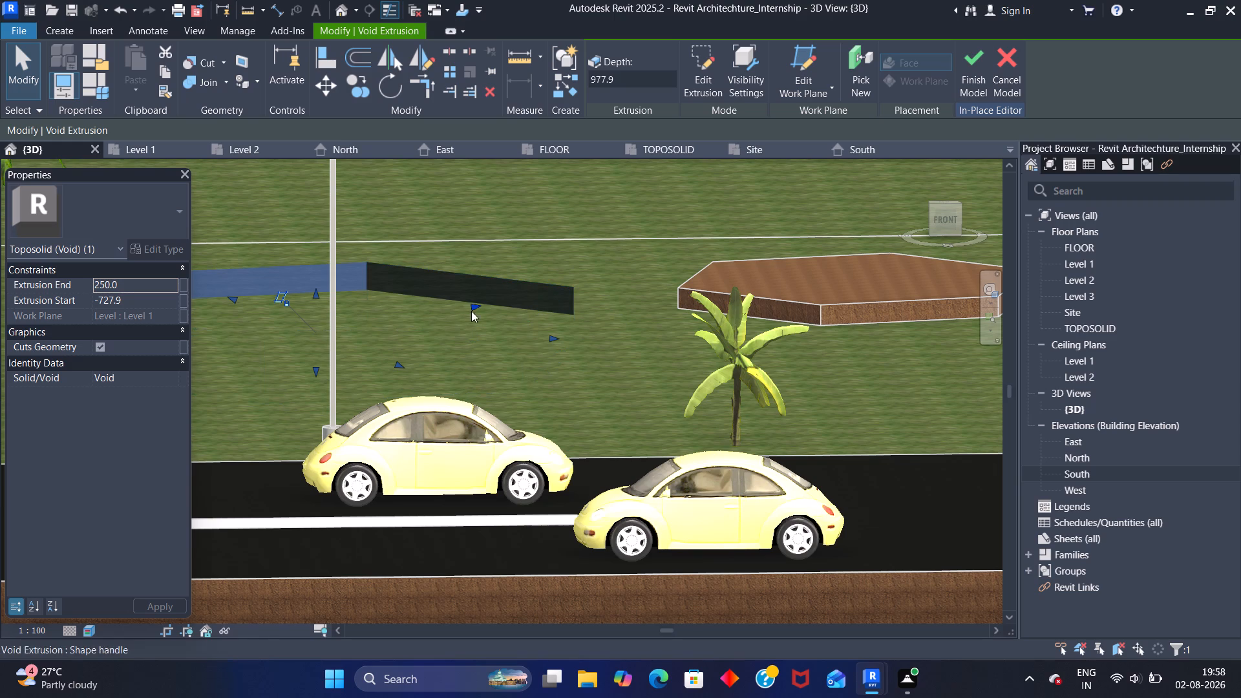
Cut the grassland toposolid with the hexagonal void extrusion and finish the in-place model.
middle_click_drag(467, 251, 599, 166)
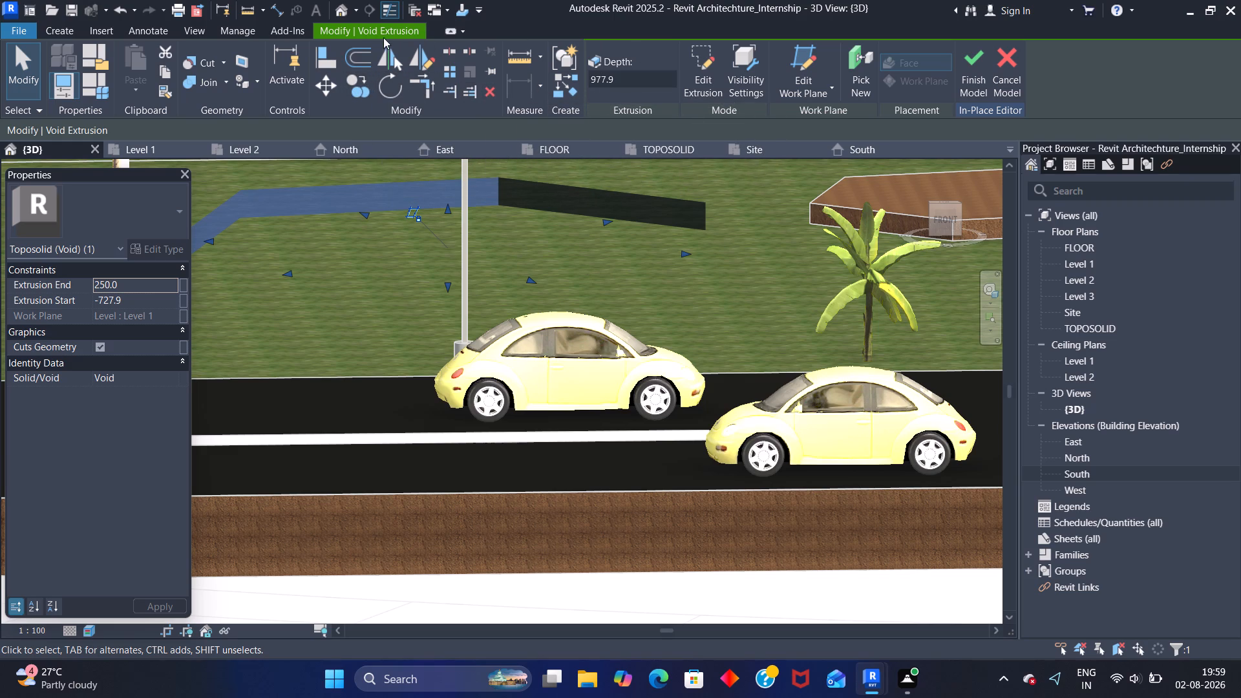
left_click(226, 74)
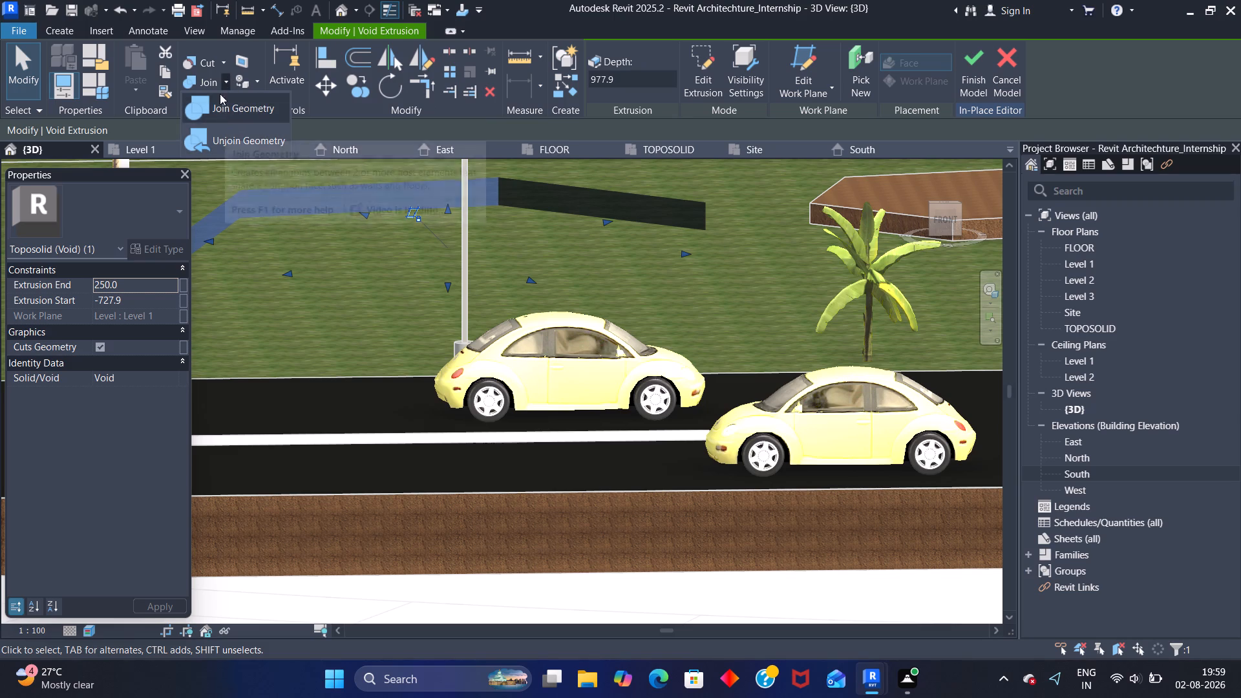
left_click(224, 59)
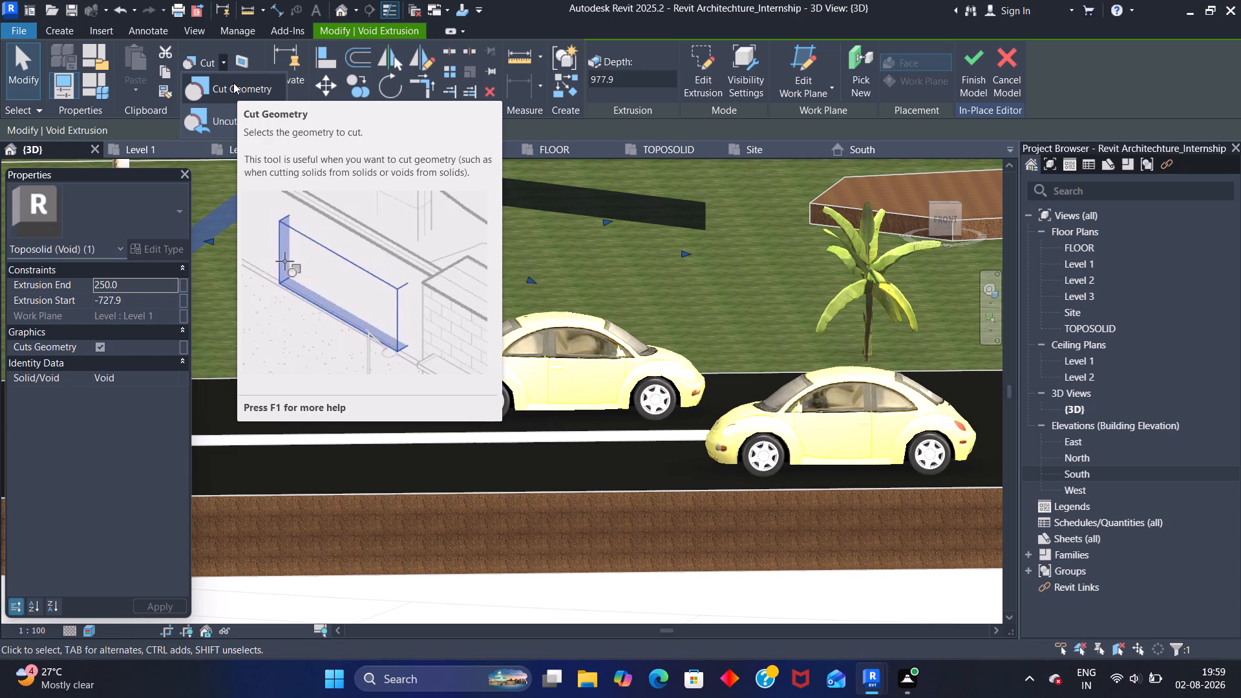
left_click(231, 83)
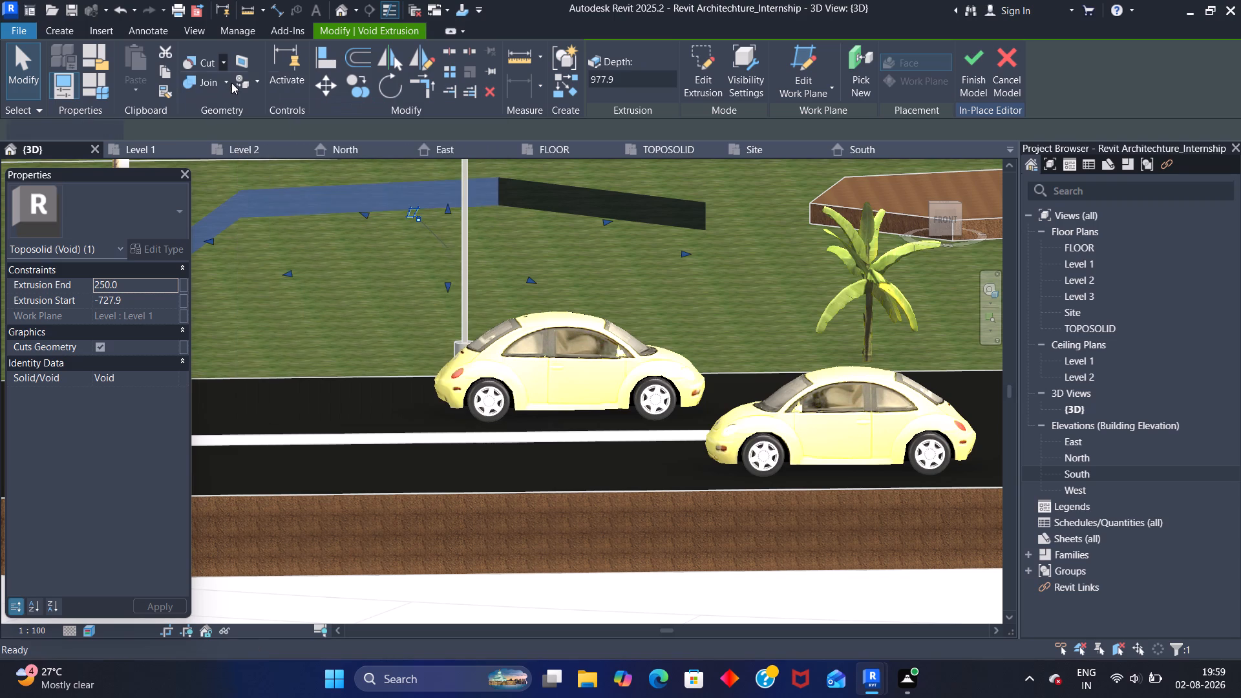
scroll(290, 205, "down", 2)
middle_click_drag(283, 211, 595, 270)
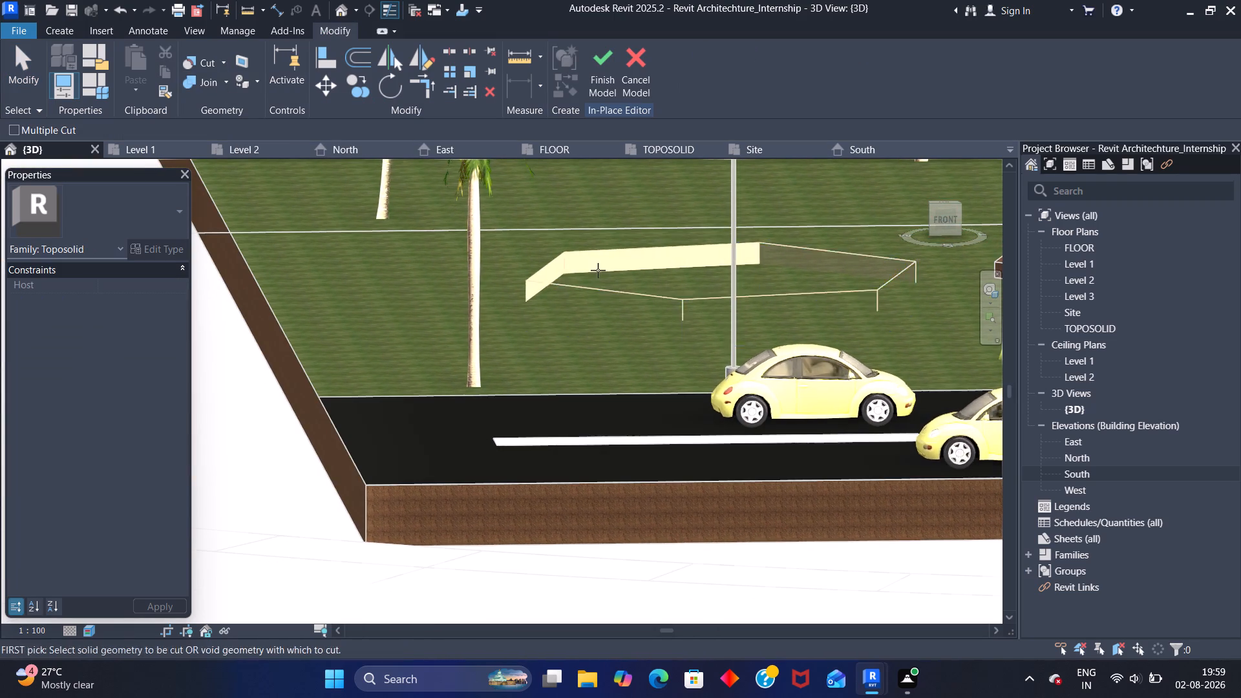
left_click(295, 350)
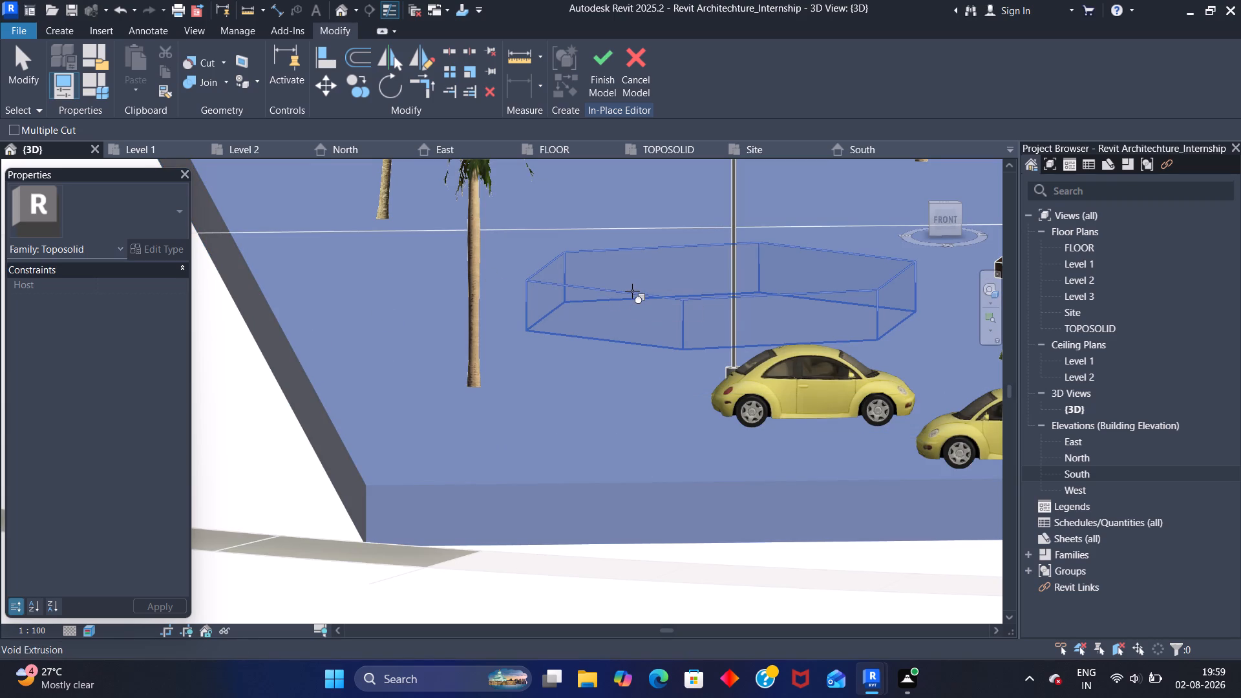
left_click(670, 297, "ctrl")
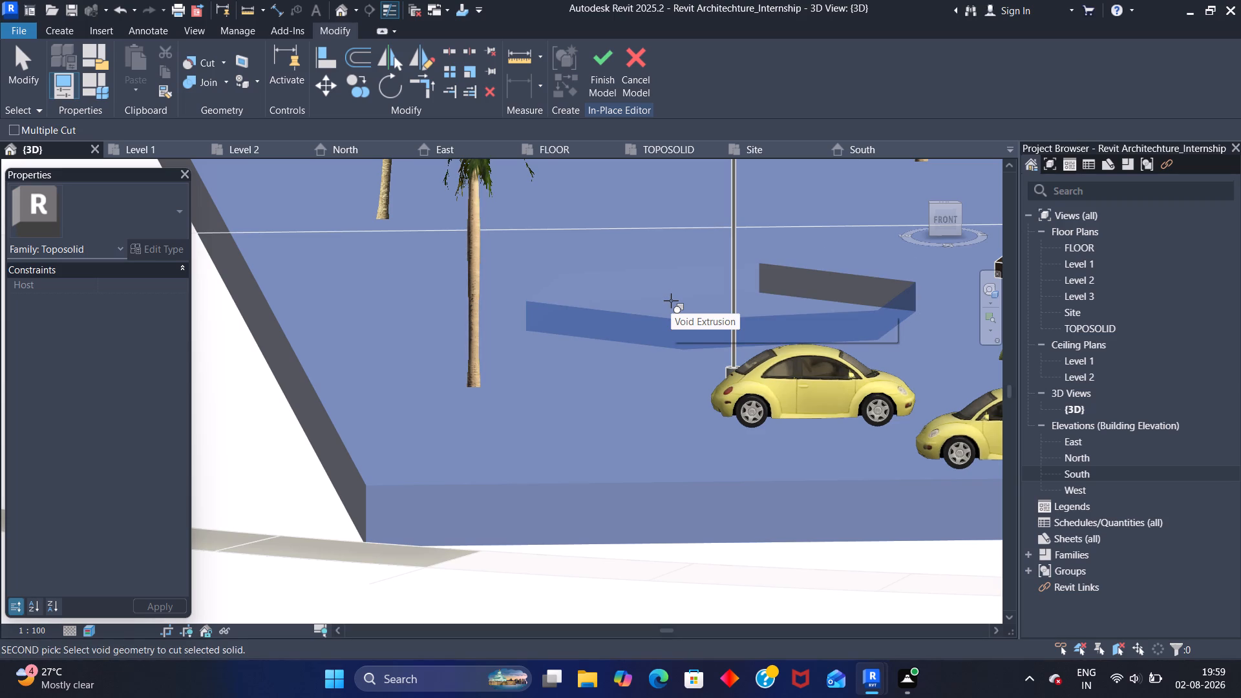
left_click(597, 70)
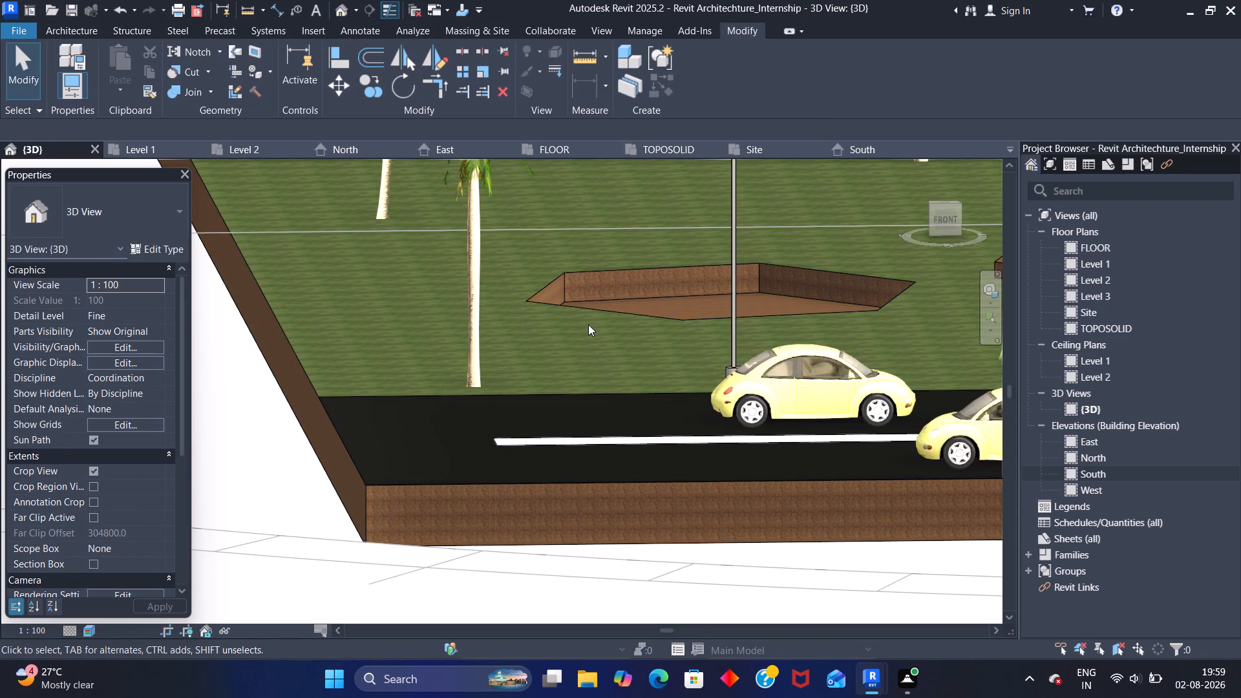
Delete the raised hexagonal sub-division beside the new sunken area on the west lawn.
middle_click_drag(571, 325, 529, 359)
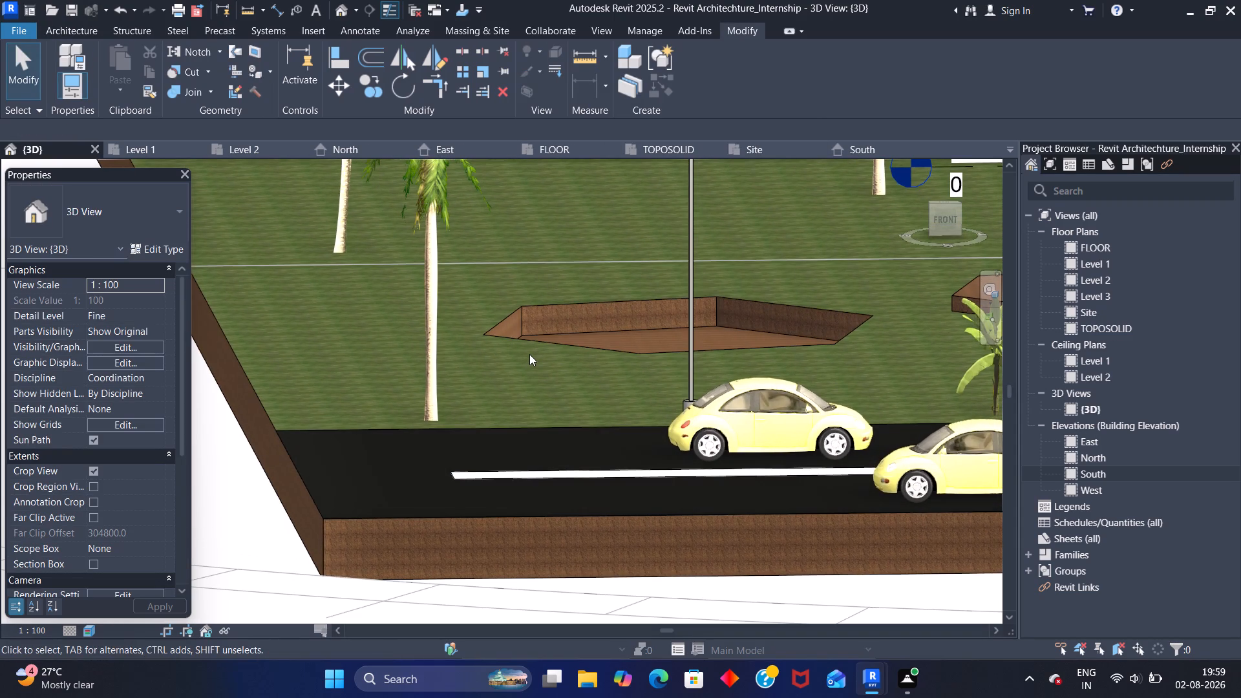
middle_click_drag(532, 349, 471, 394, "shift")
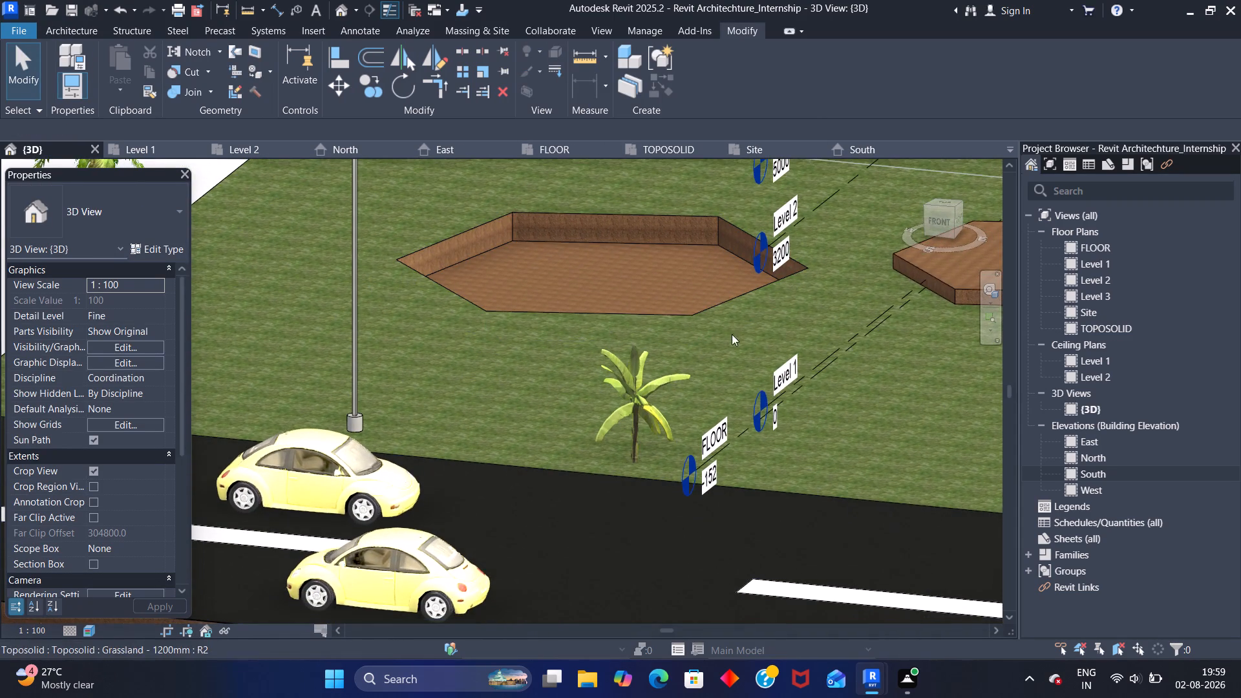
middle_click_drag(858, 321, 702, 312)
left_click(831, 275)
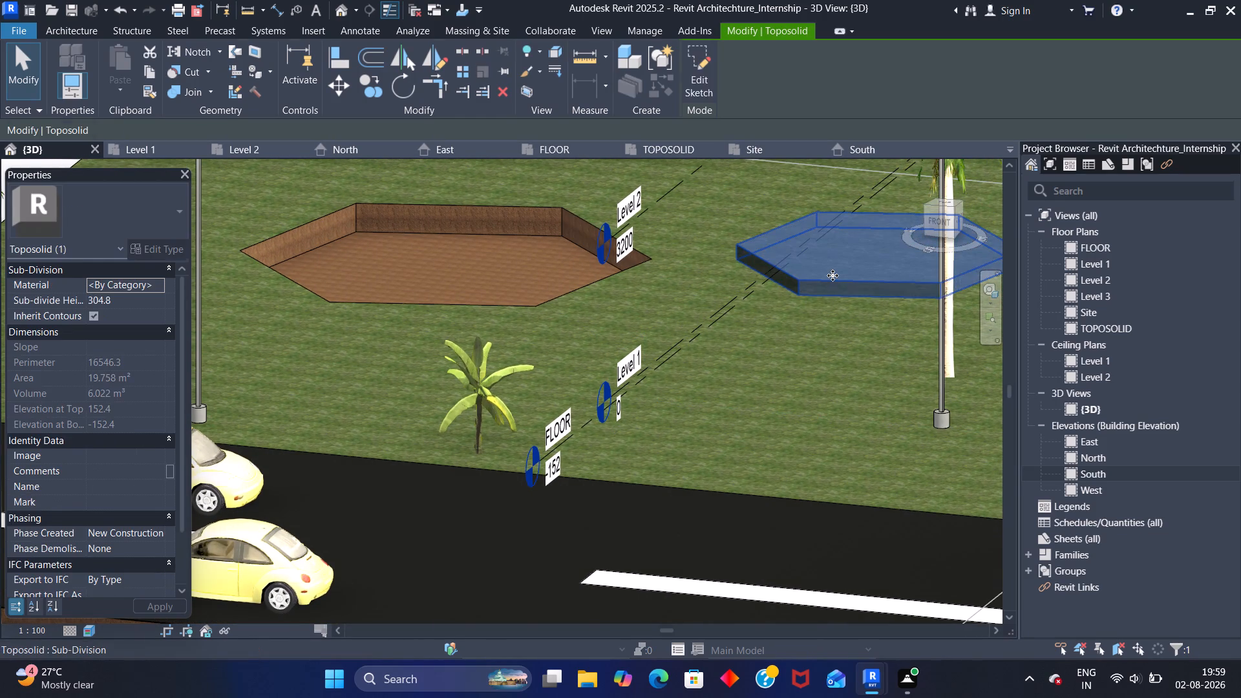
key("Delete")
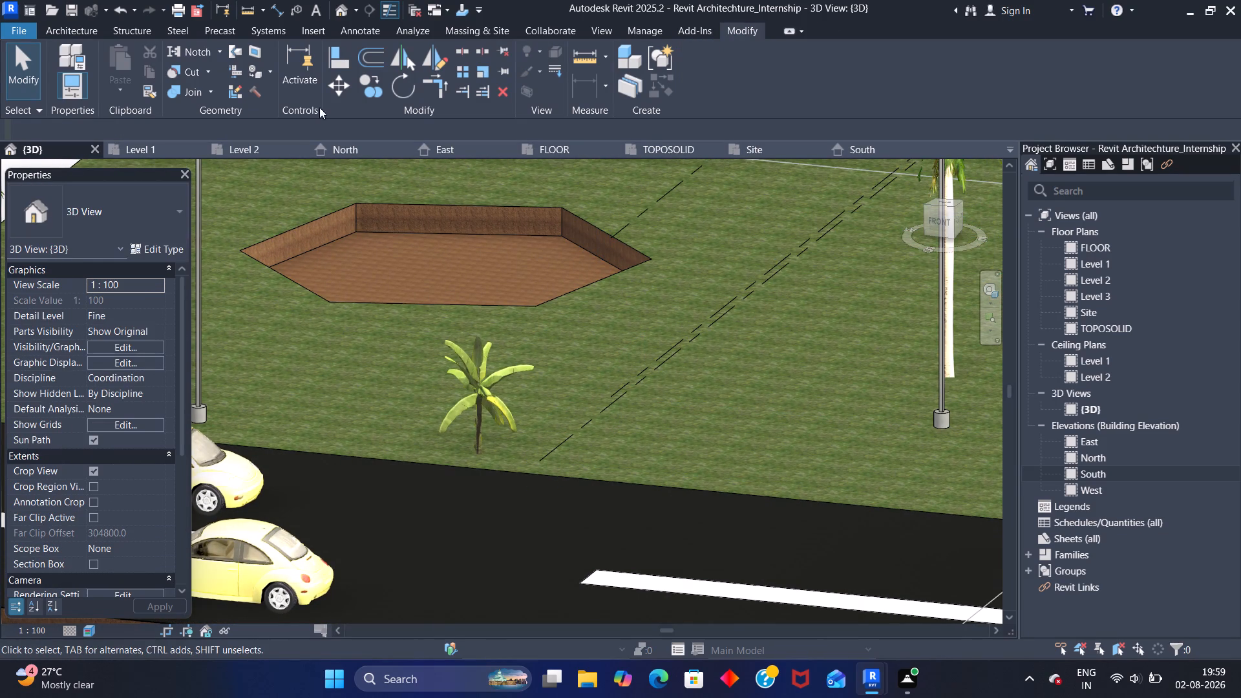
Look through the US family library folders for a component to load, leaving without loading or placing one.
left_click(85, 26)
left_click(193, 58)
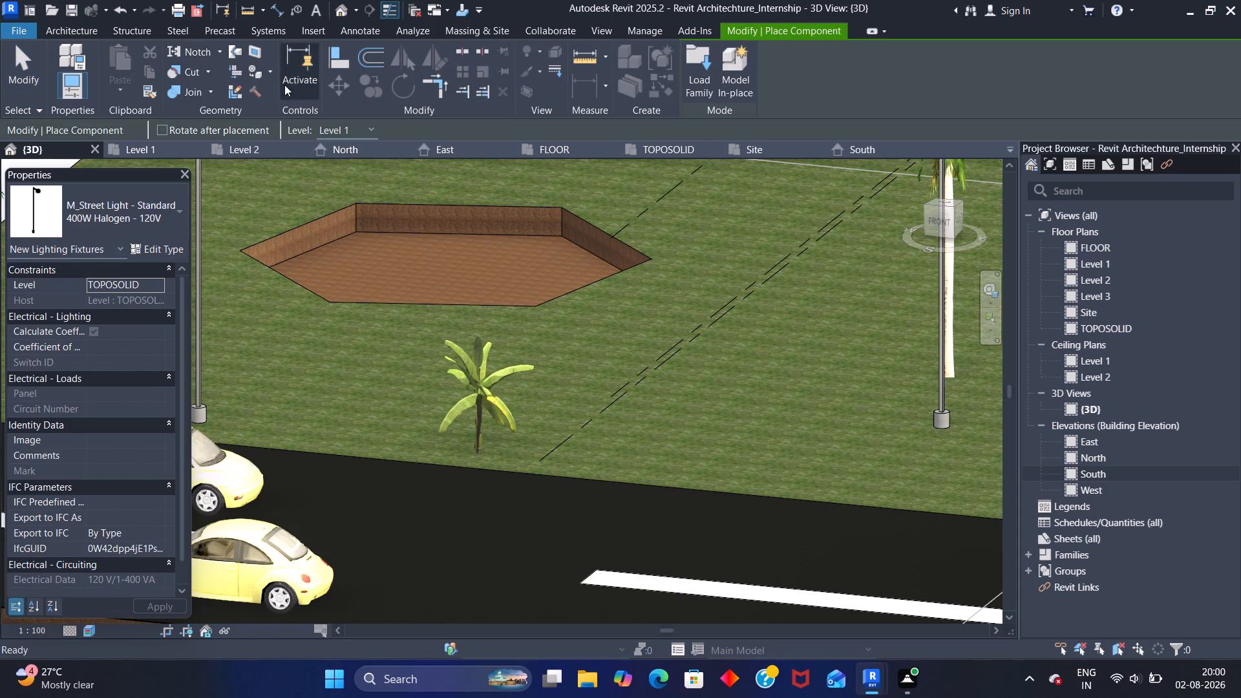
left_click(692, 74)
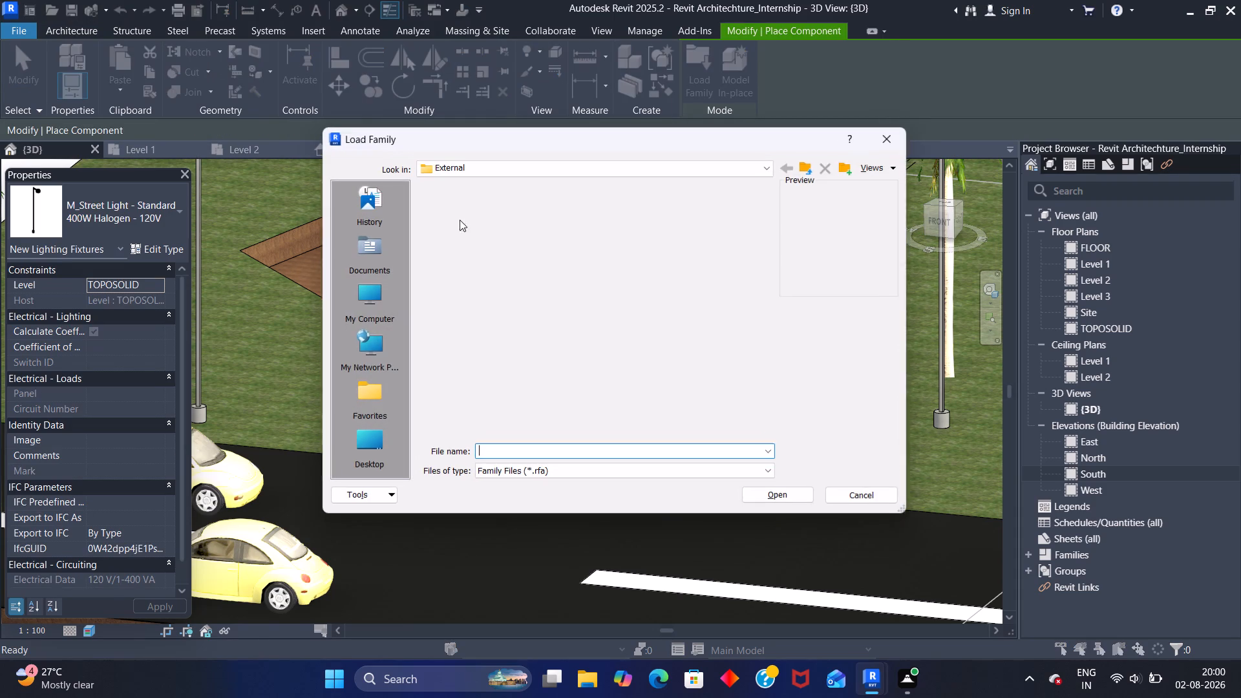
left_click(719, 167)
left_click(571, 282)
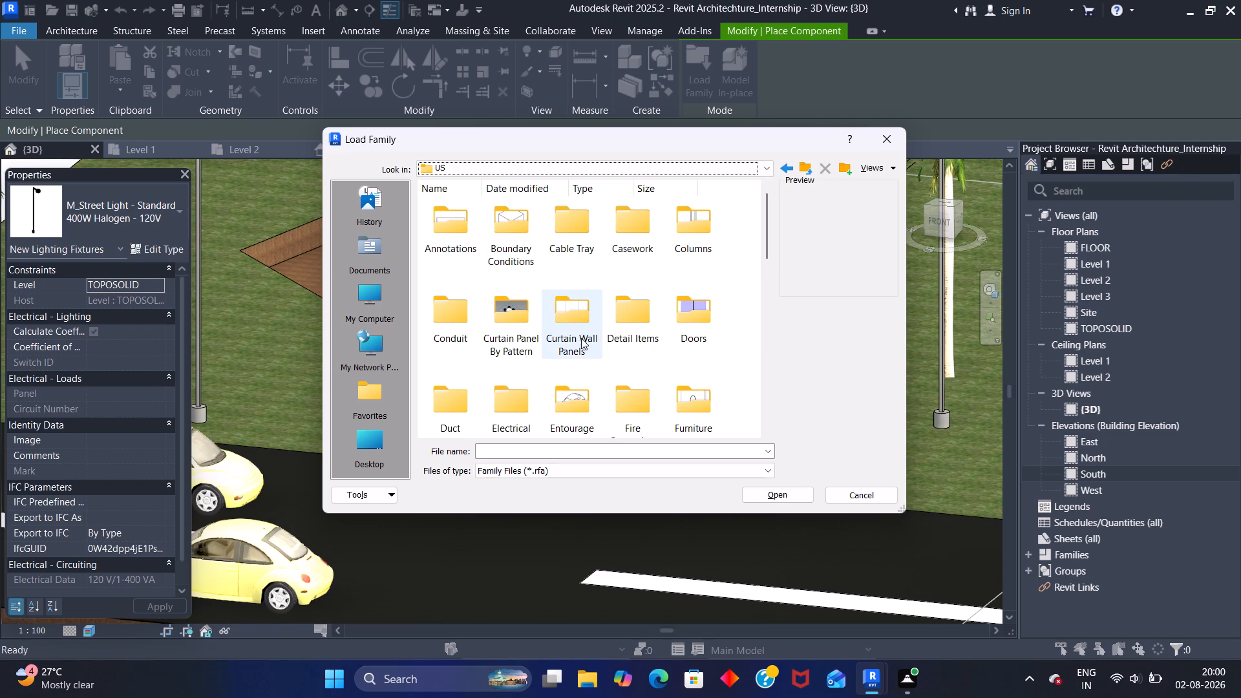
scroll(581, 344, "down", 2)
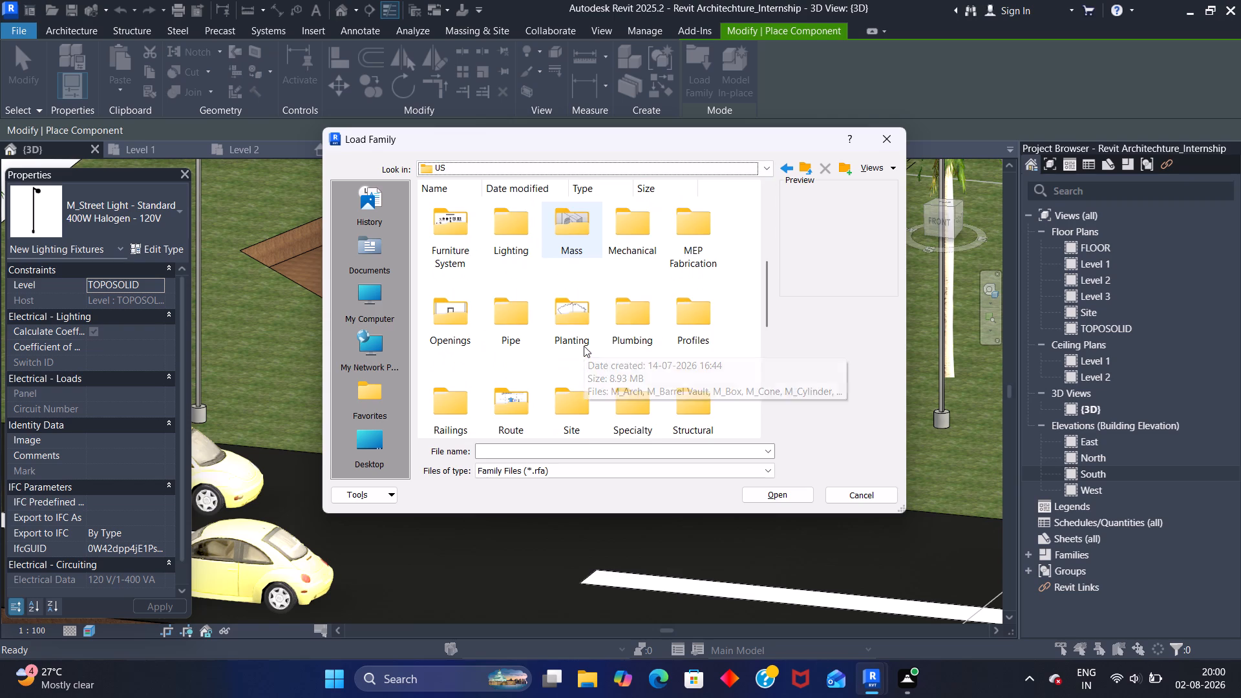
scroll(584, 347, "down", 4)
scroll(570, 336, "up", 1)
scroll(654, 305, "up", 1)
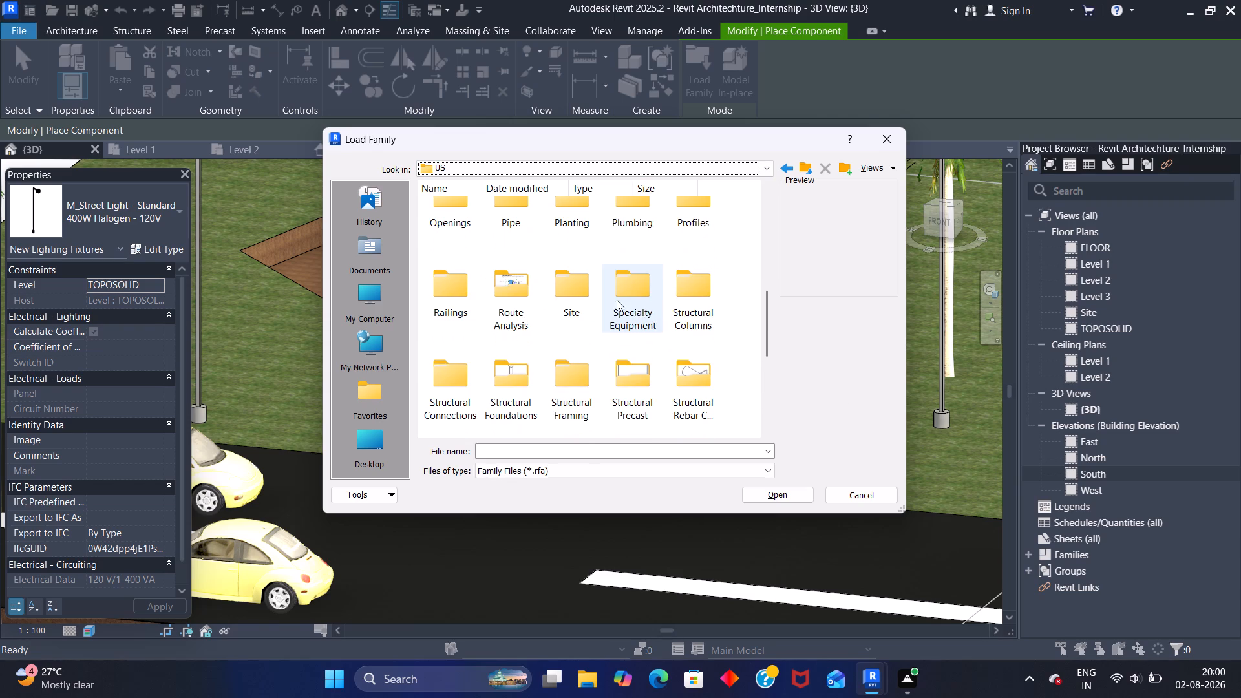
scroll(517, 302, "up", 4)
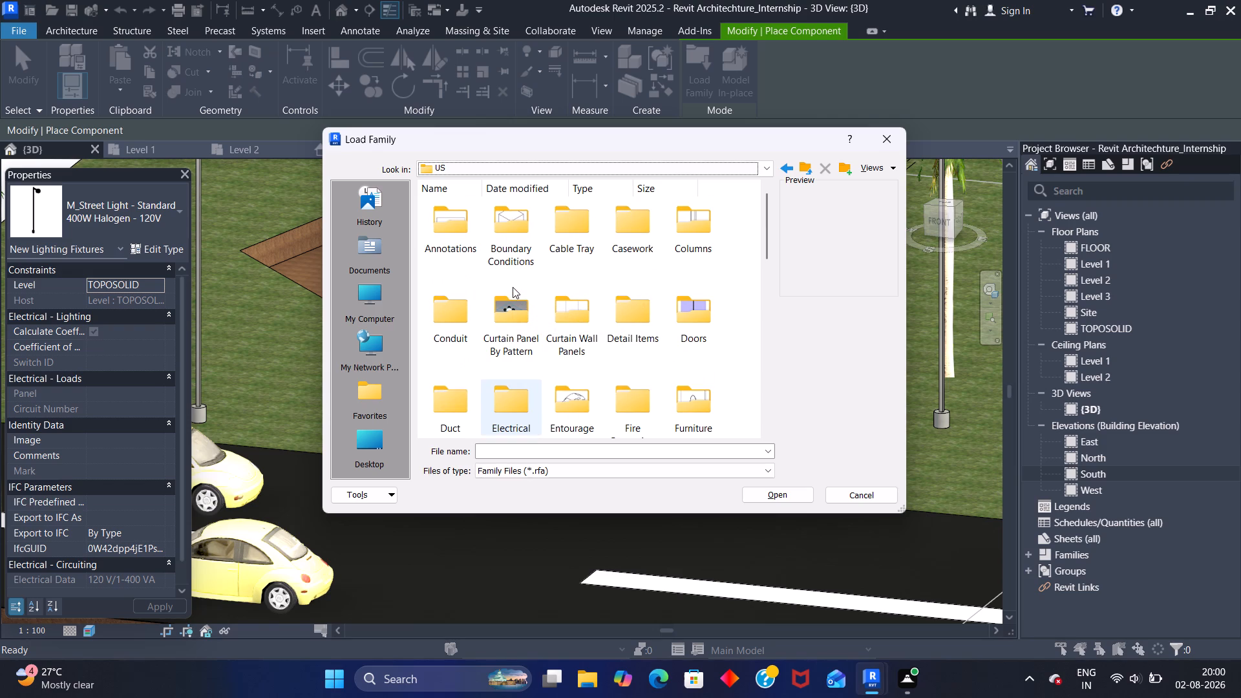
scroll(513, 287, "up", 3)
scroll(549, 243, "down", 6)
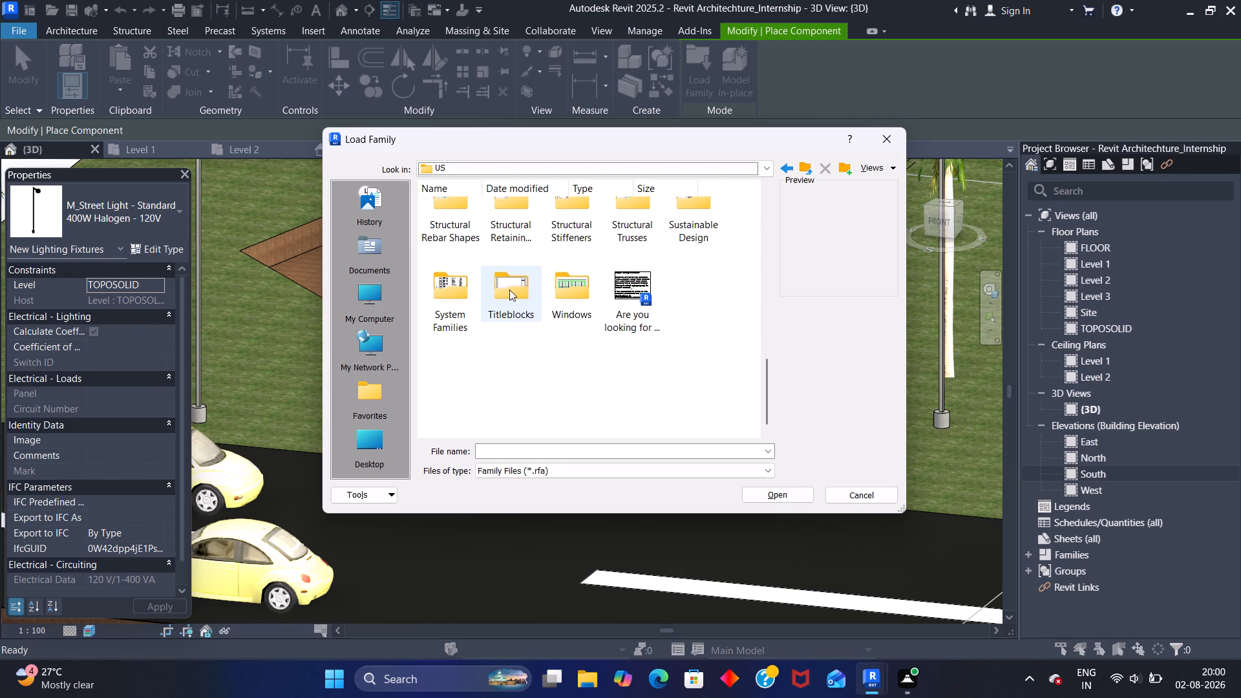
scroll(498, 270, "down", 2)
left_click(781, 168)
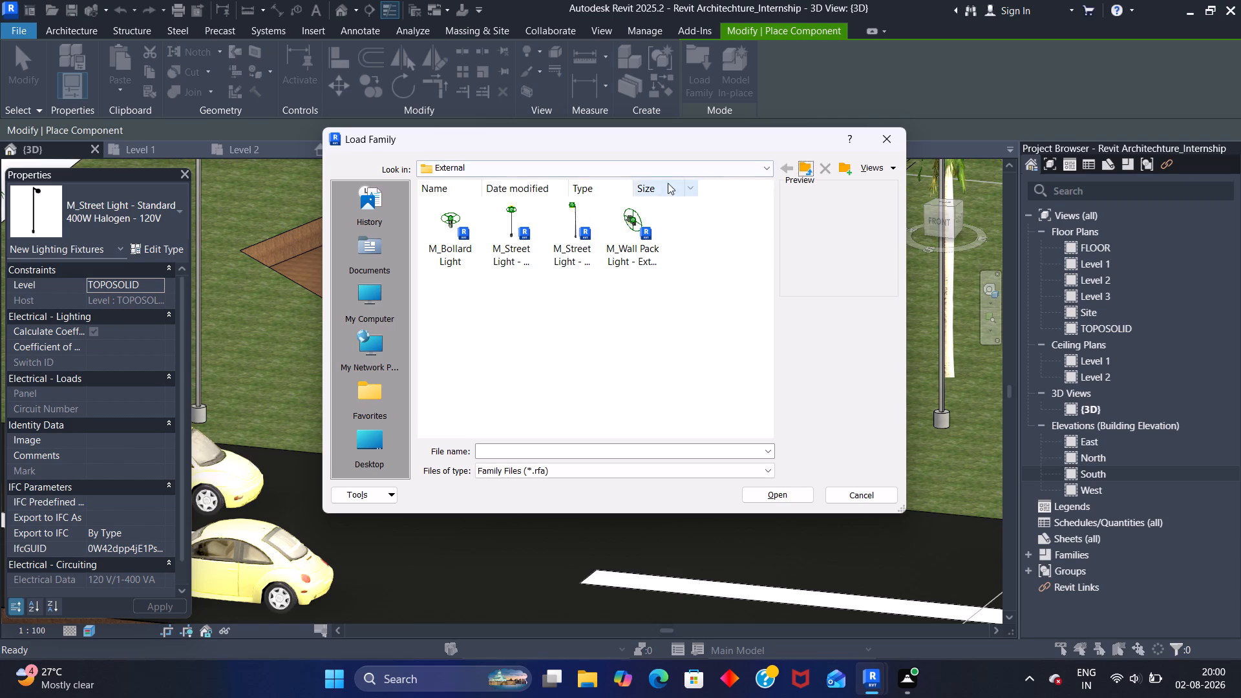
left_click(887, 144)
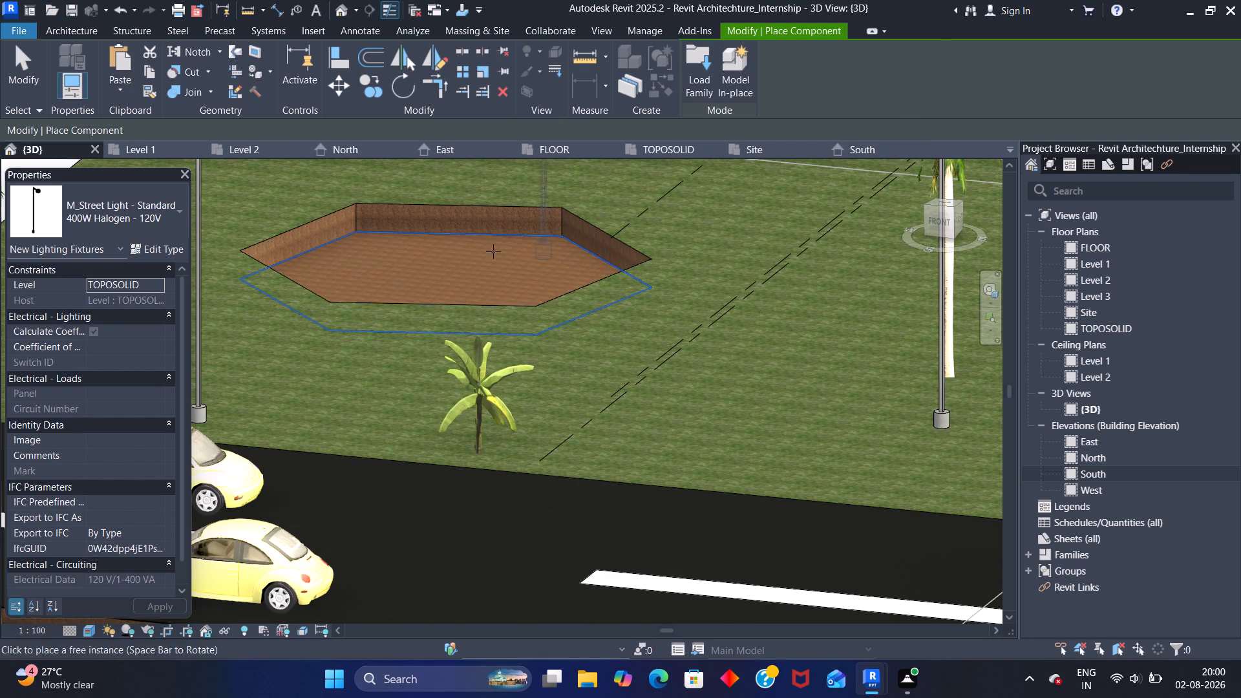
key("Escape")
key("Escape")
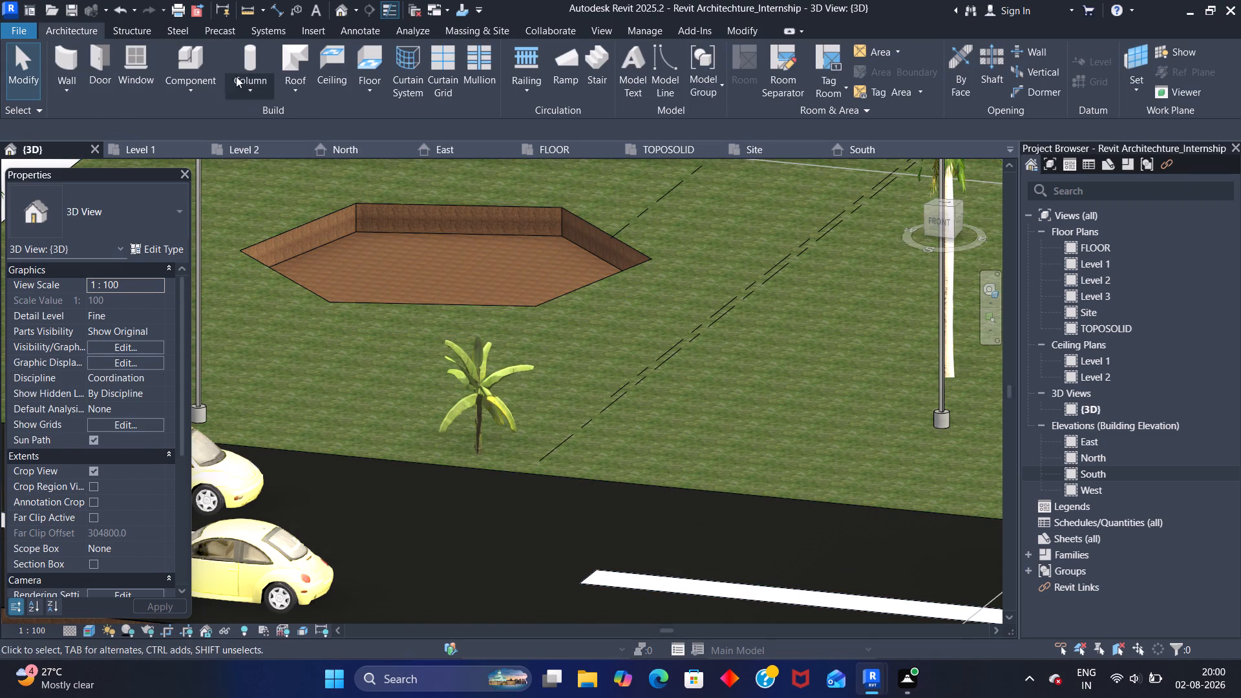
Paint the floor of the sunken hexagonal area on the west lawn with the Water material.
left_click(203, 61)
key("Escape")
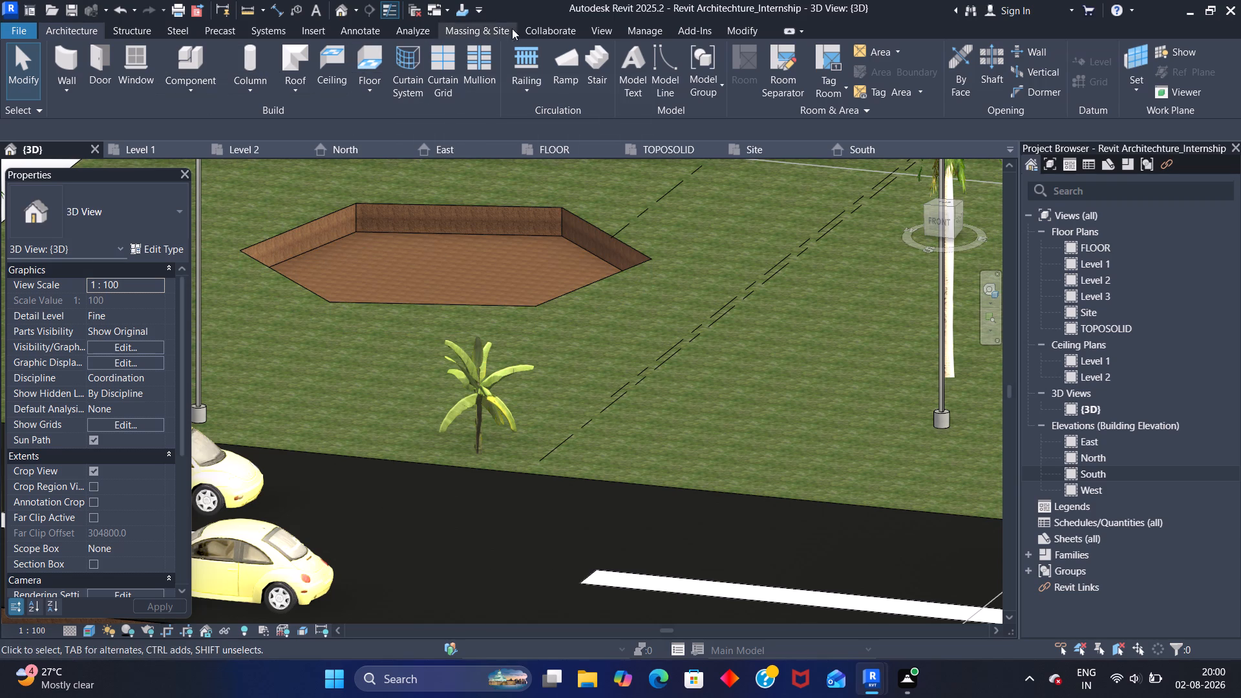
left_click(740, 32)
left_click(248, 69)
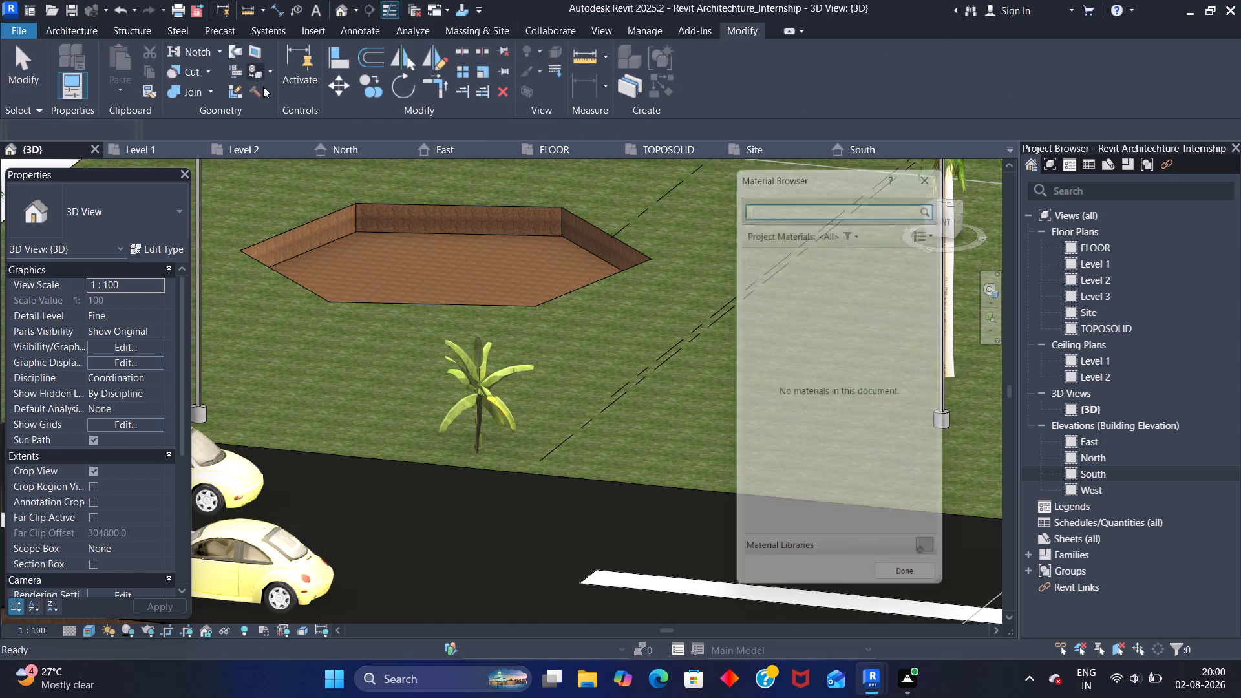
left_click(763, 198)
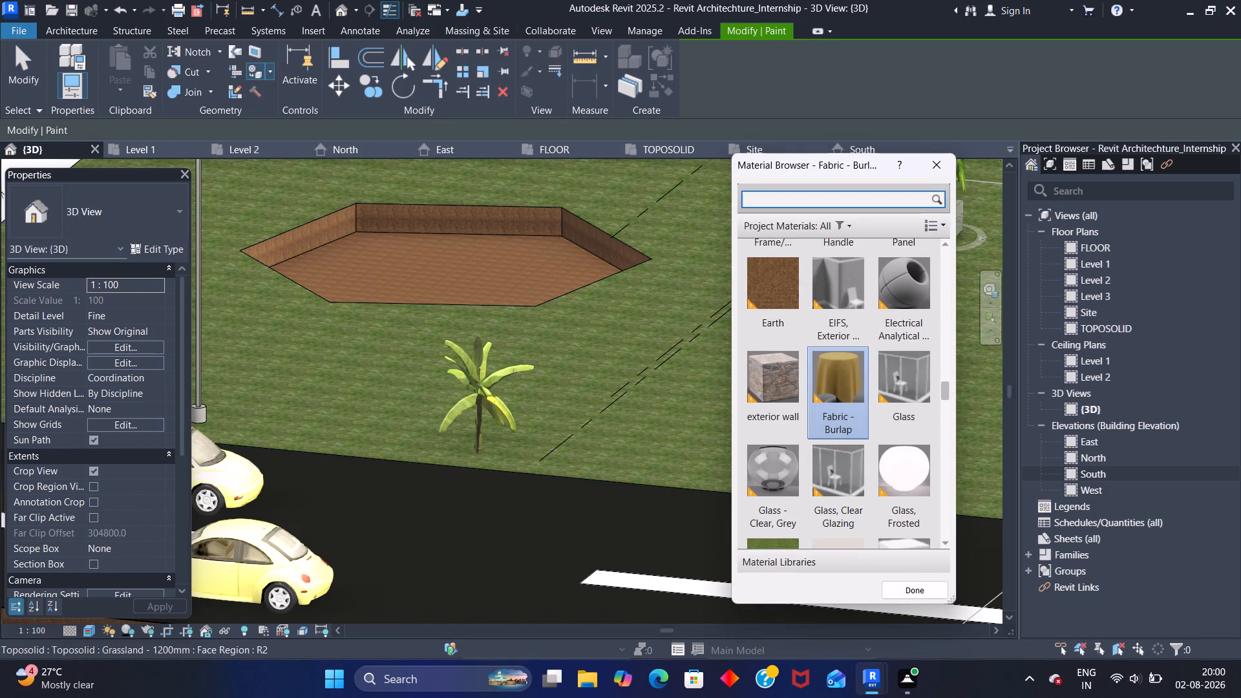
type("way")
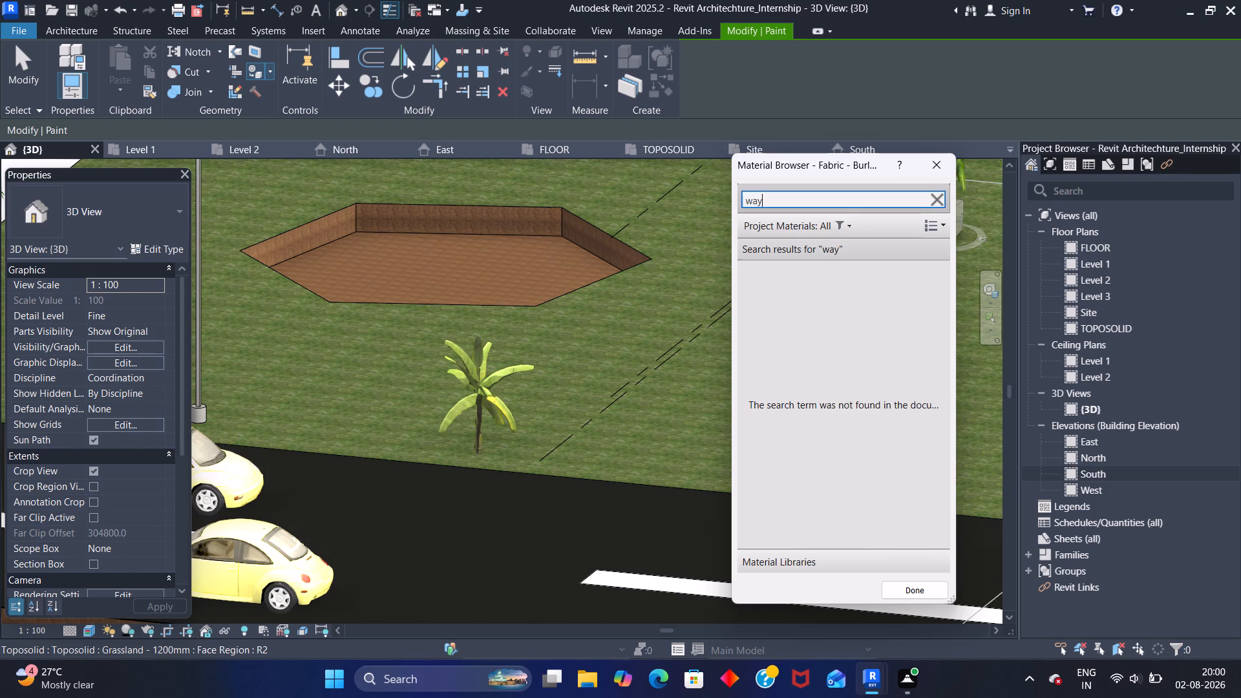
key("BackSpace")
type("er")
key("BackSpace")
key("BackSpace")
type("ter")
left_click(789, 284)
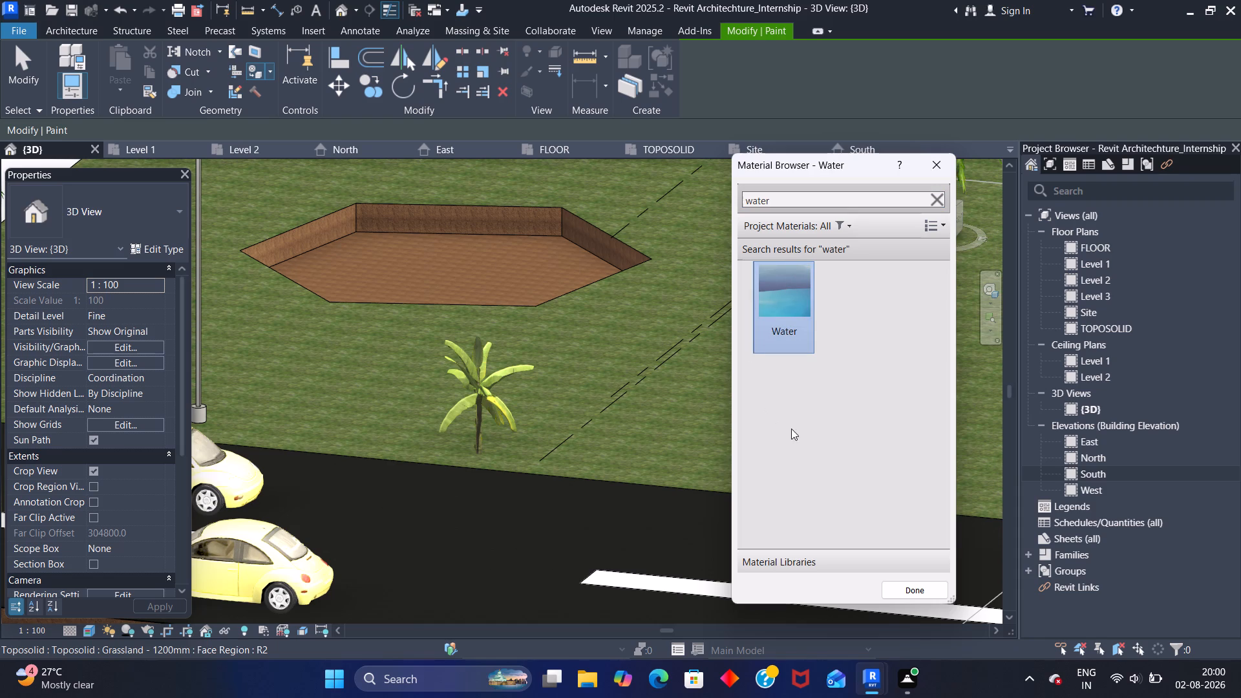
left_click(464, 248)
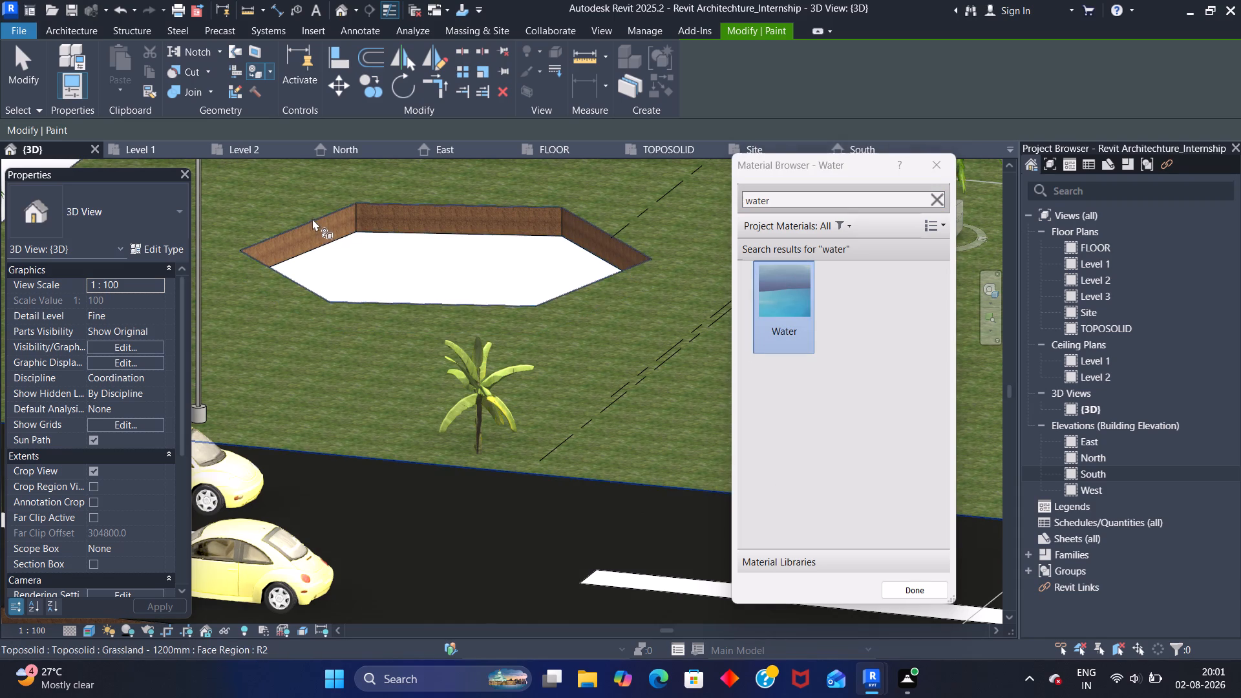
left_click(904, 587)
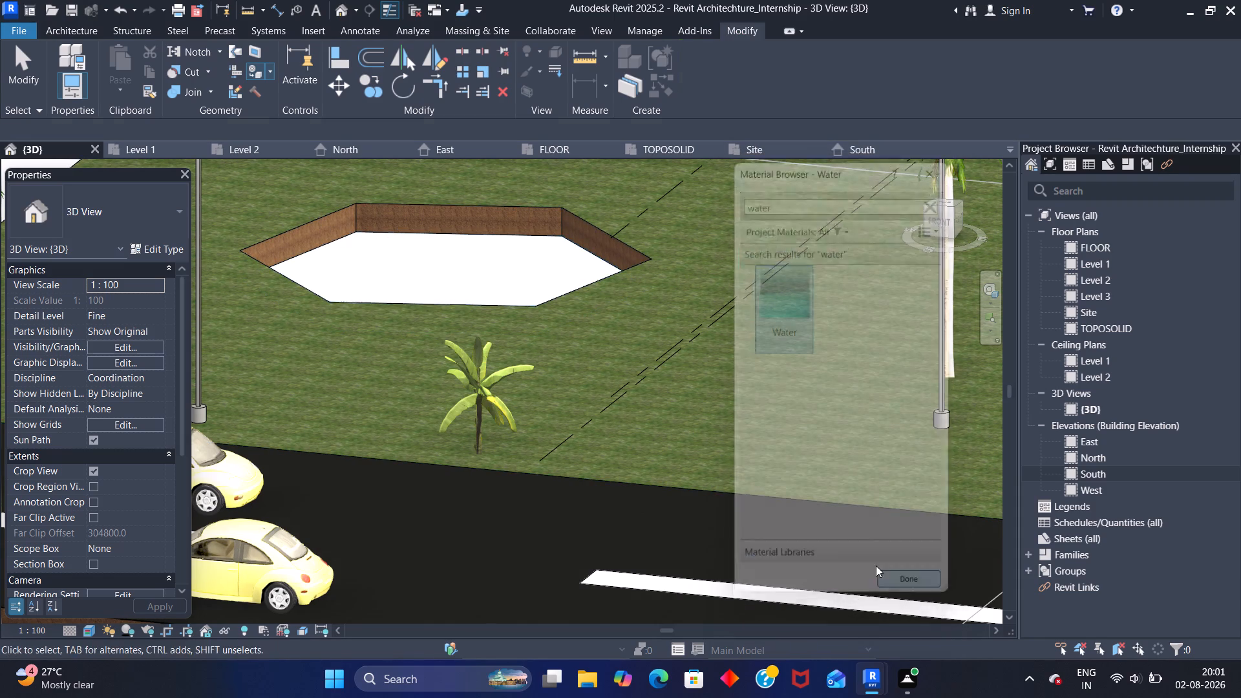
Examine the painted floor and side walls of the sunken hexagonal area from above.
scroll(509, 270, "down", 2)
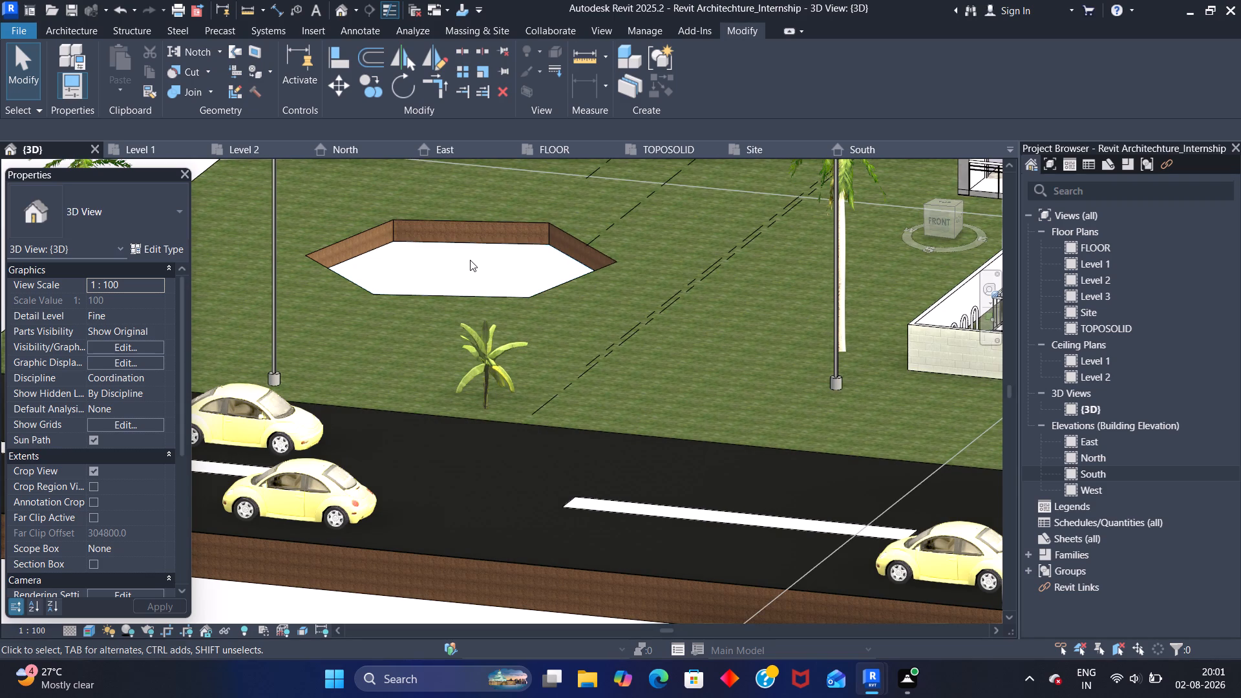
left_click(332, 206)
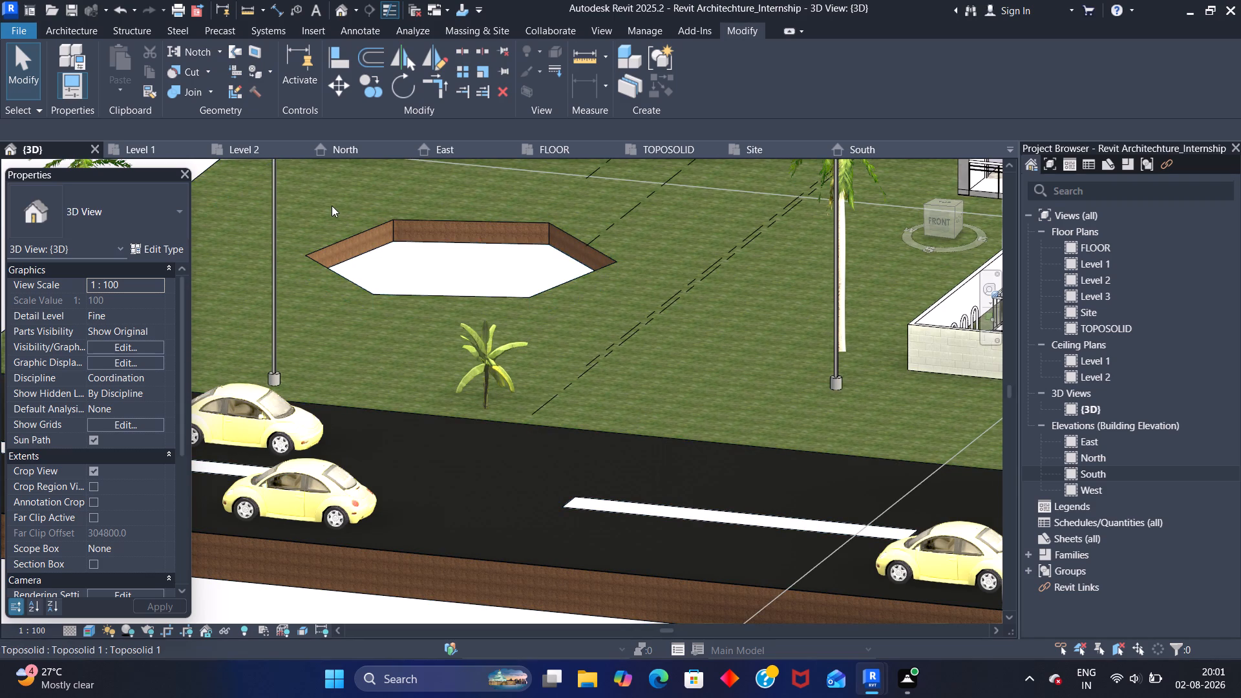
scroll(408, 251, "down", 2)
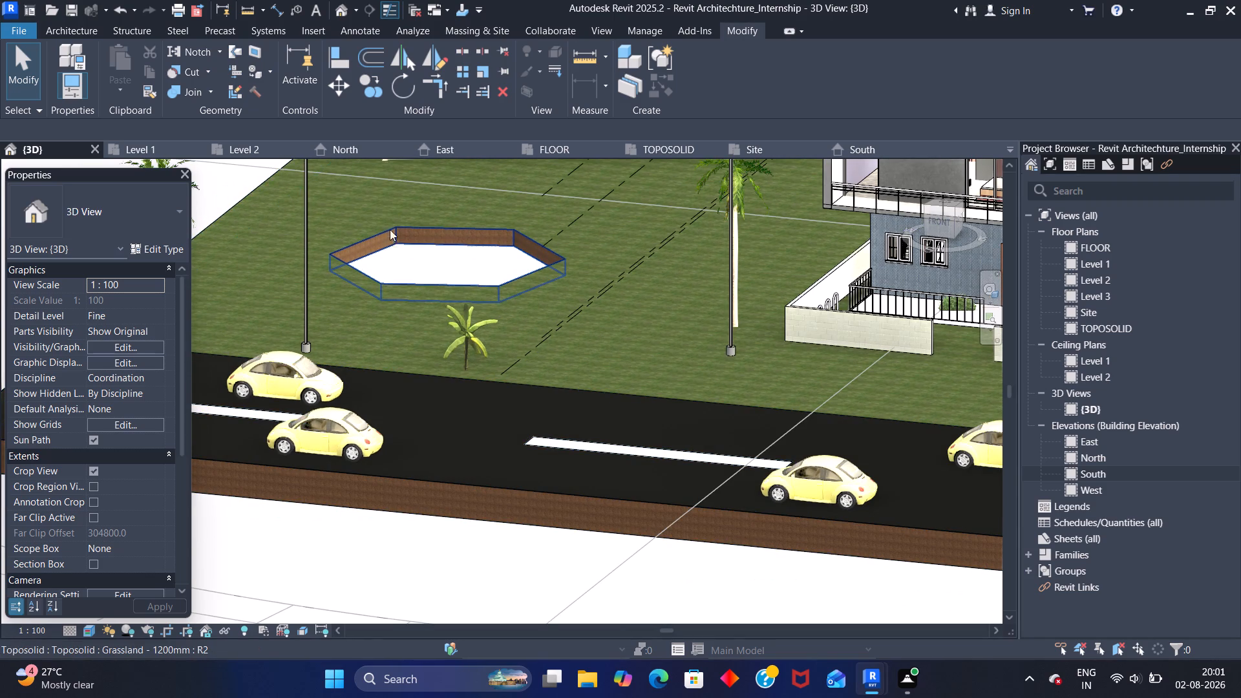
middle_click_drag(383, 213, 465, 357, "shift")
scroll(461, 357, "up", 1, "shift")
scroll(517, 379, "up", 4)
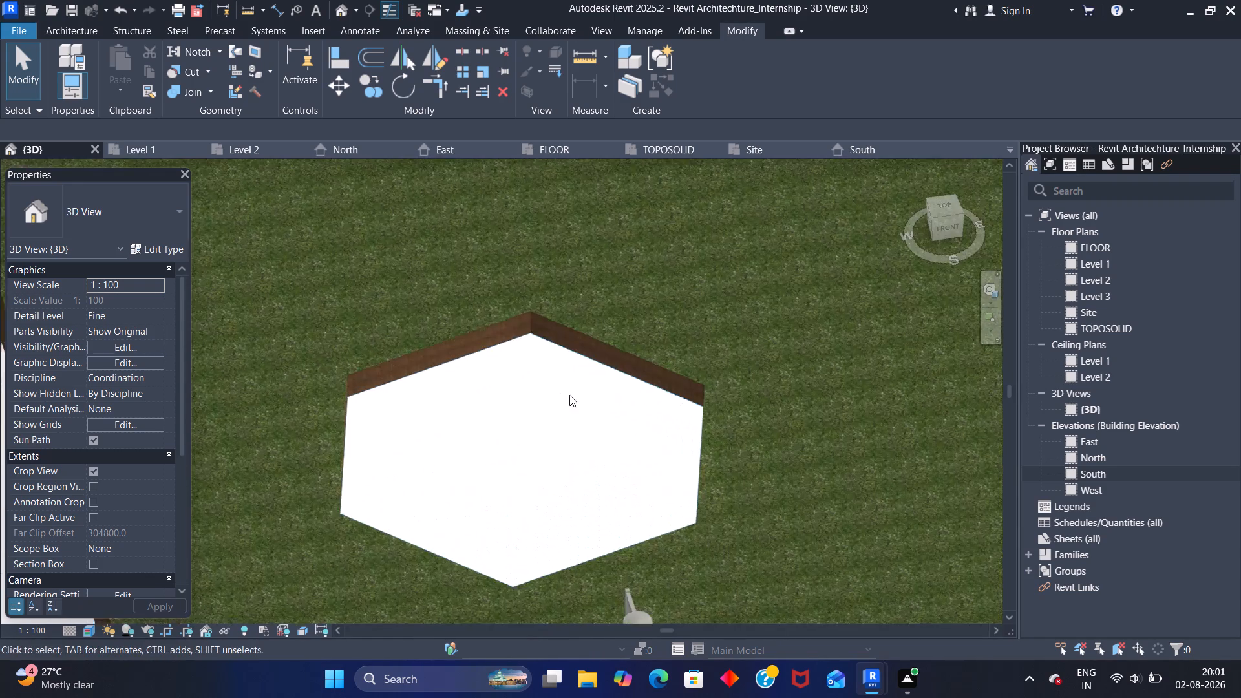
scroll(569, 395, "up", 4)
scroll(542, 372, "down", 2)
left_click(519, 367)
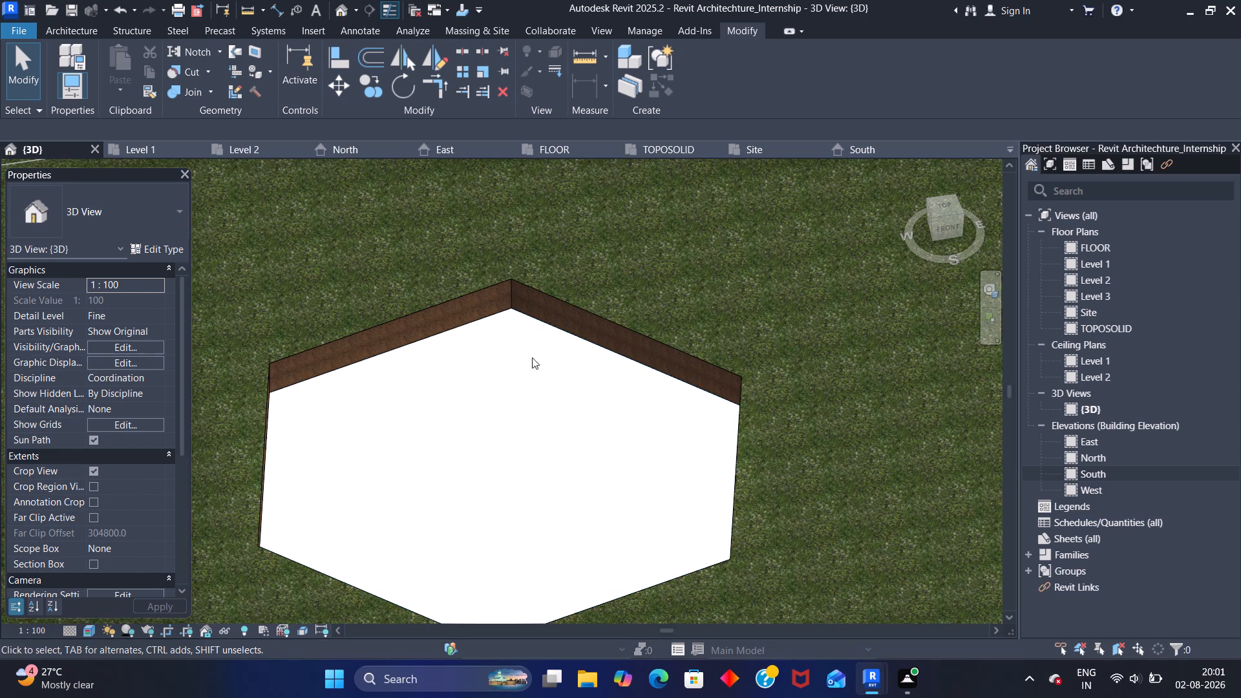
left_click(559, 332)
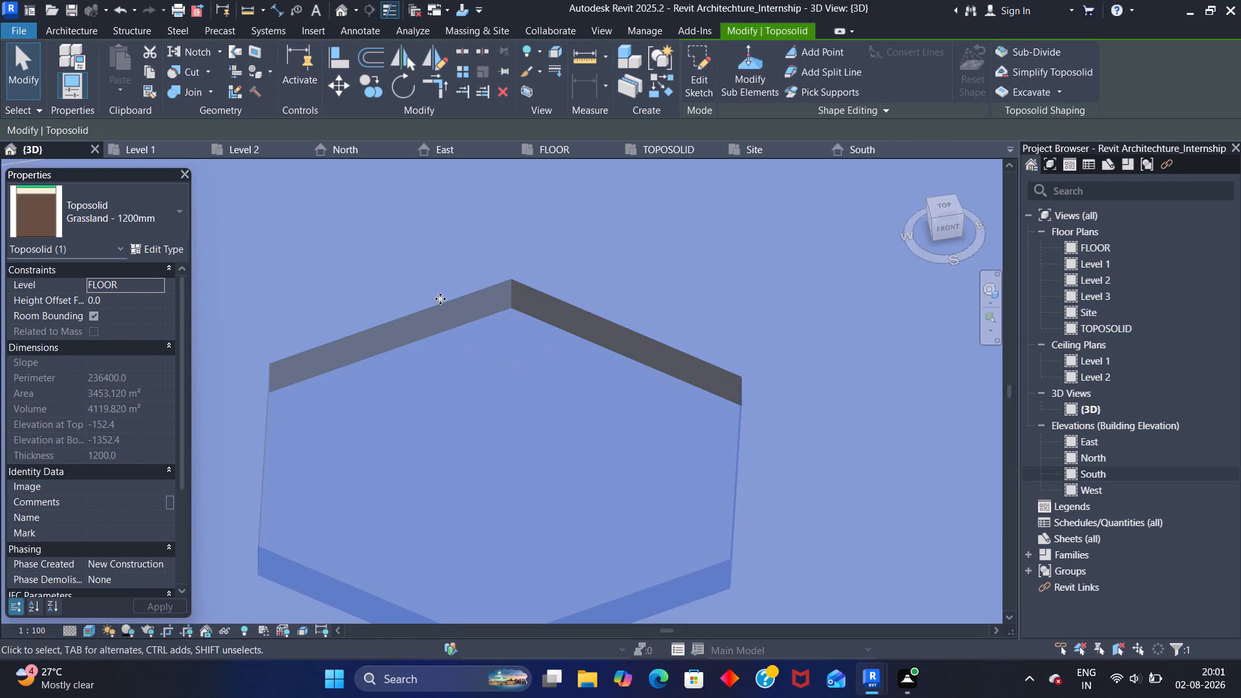
key("Escape")
scroll(408, 259, "down", 4)
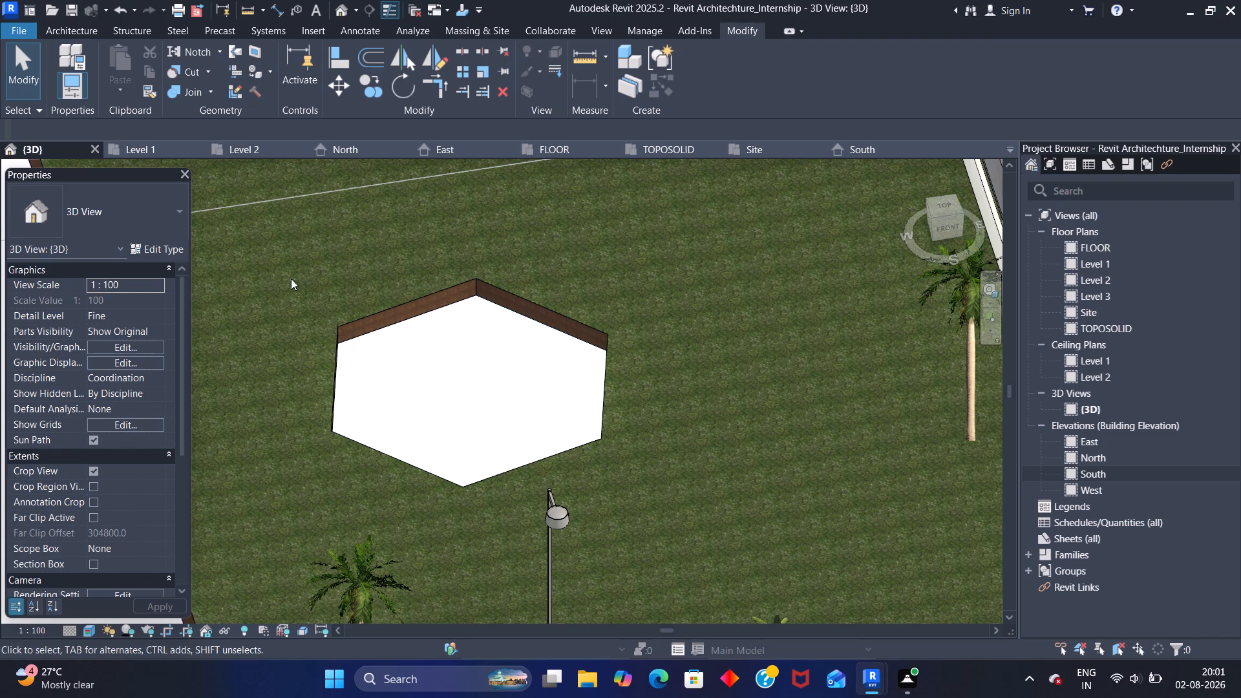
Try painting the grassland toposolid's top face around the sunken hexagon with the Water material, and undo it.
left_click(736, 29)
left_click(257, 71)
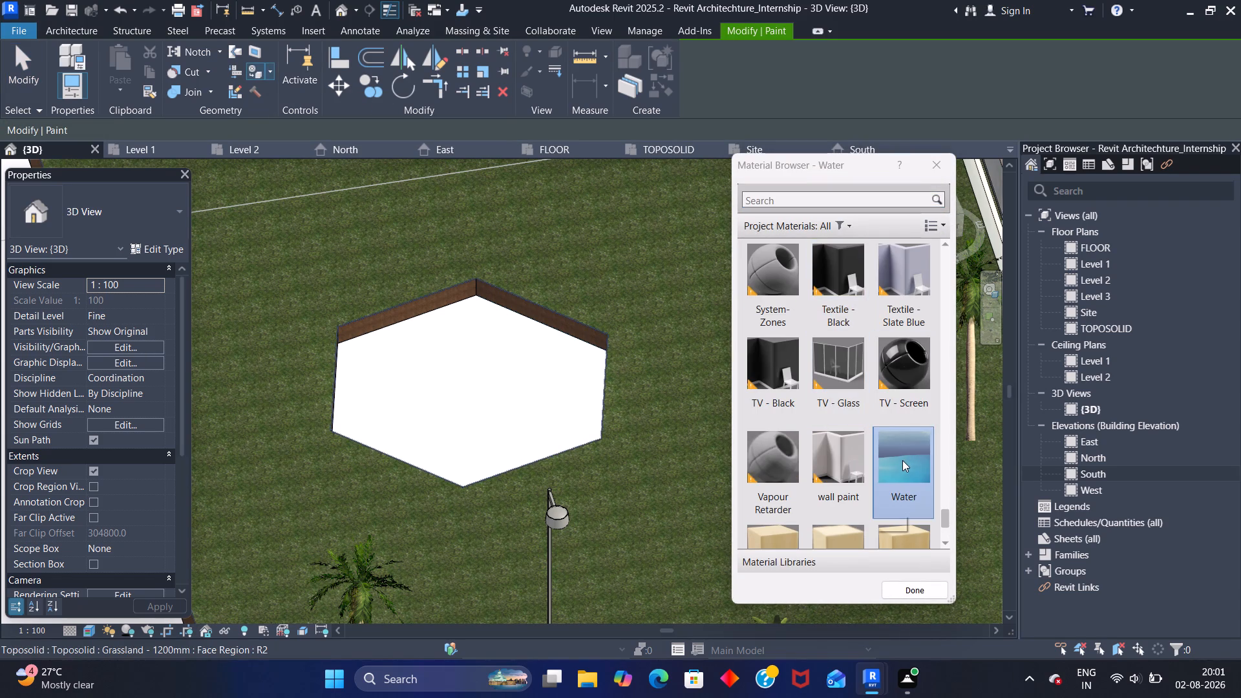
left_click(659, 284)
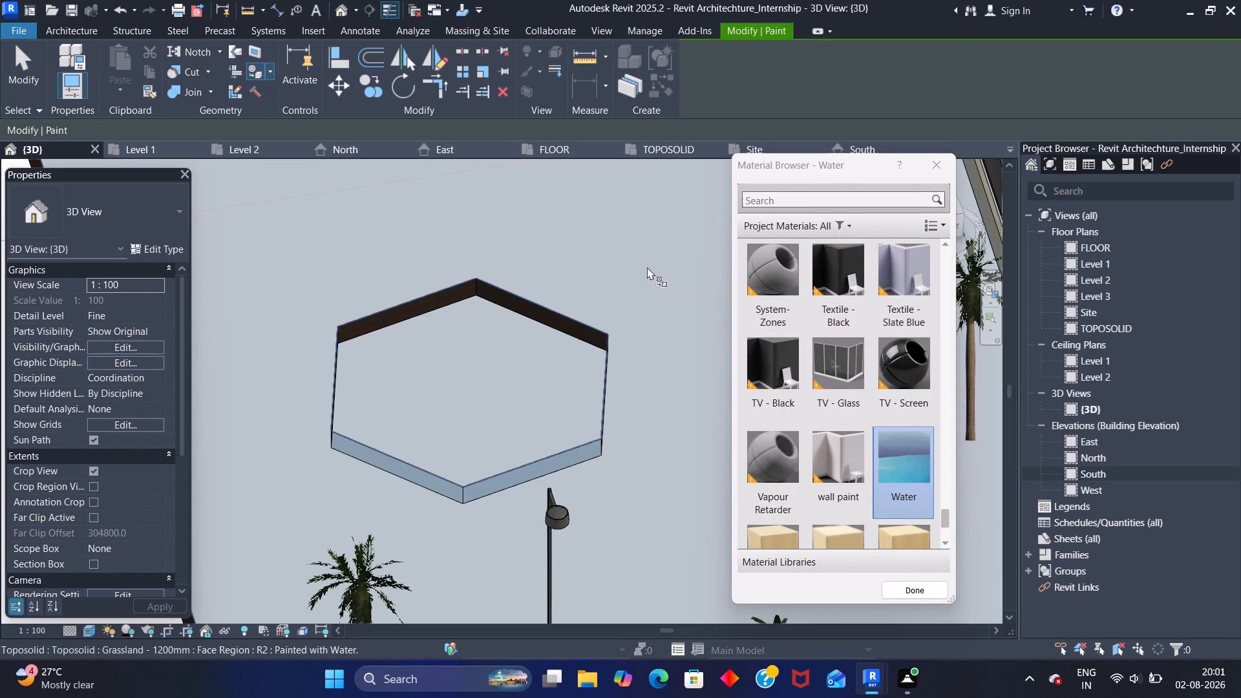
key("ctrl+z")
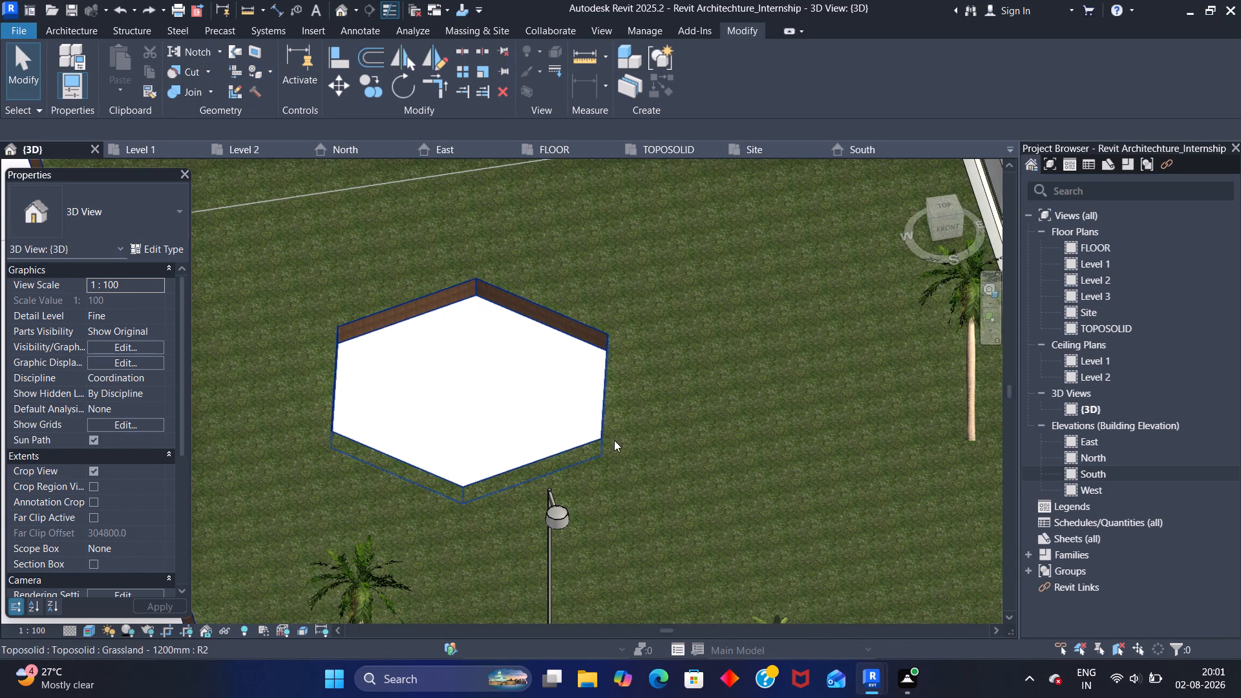
Examine the sunken hexagon's edges up close, checking which belong to the grassland toposolid and which to the in-place void.
left_click_drag(621, 445, 303, 288)
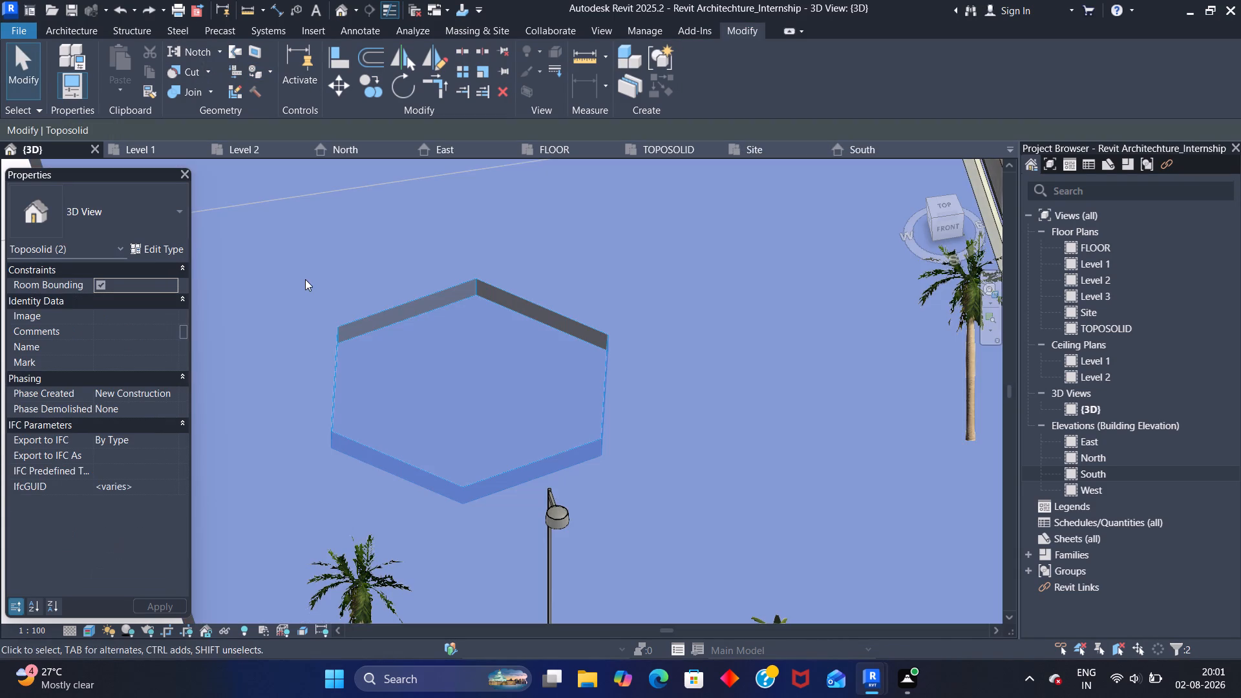
key("Escape")
scroll(506, 399, "down", 1)
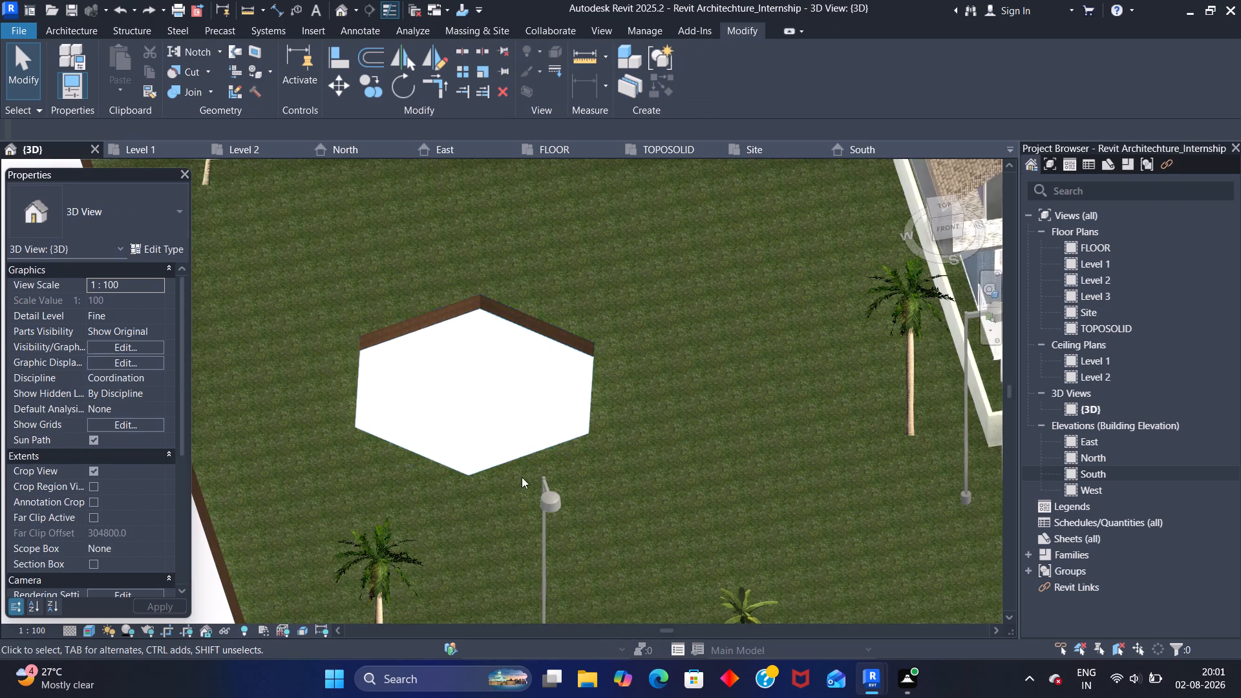
scroll(511, 412, "up", 2)
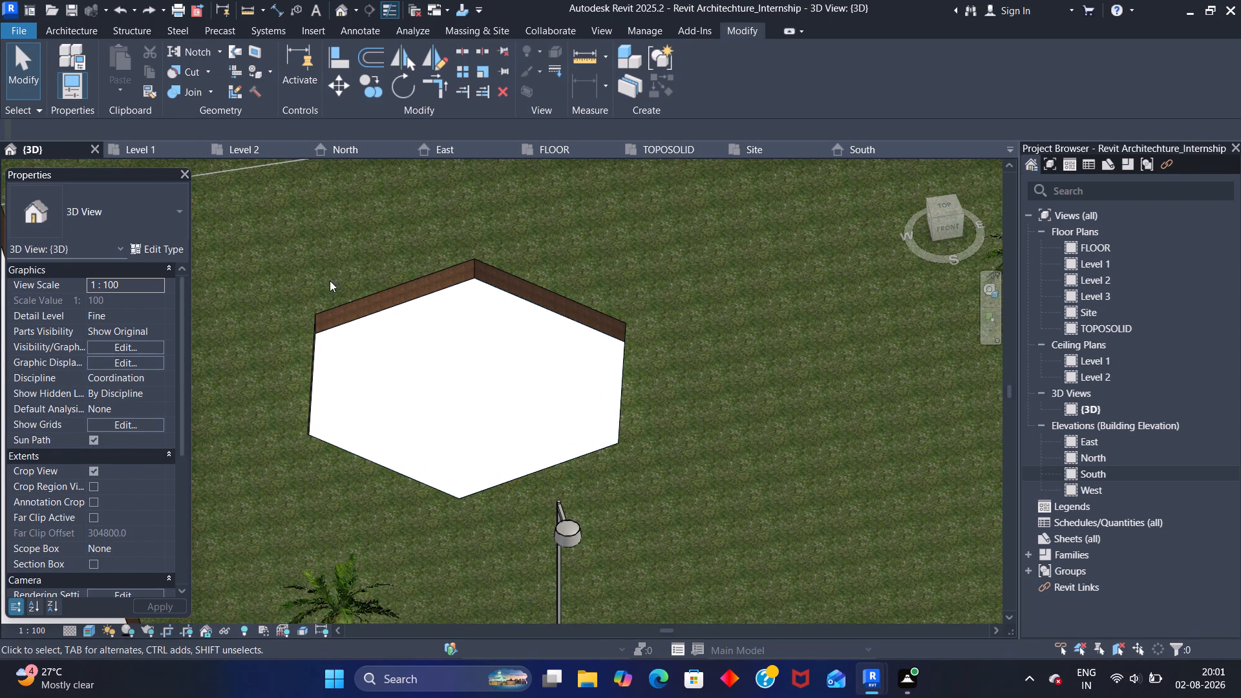
left_click(350, 319)
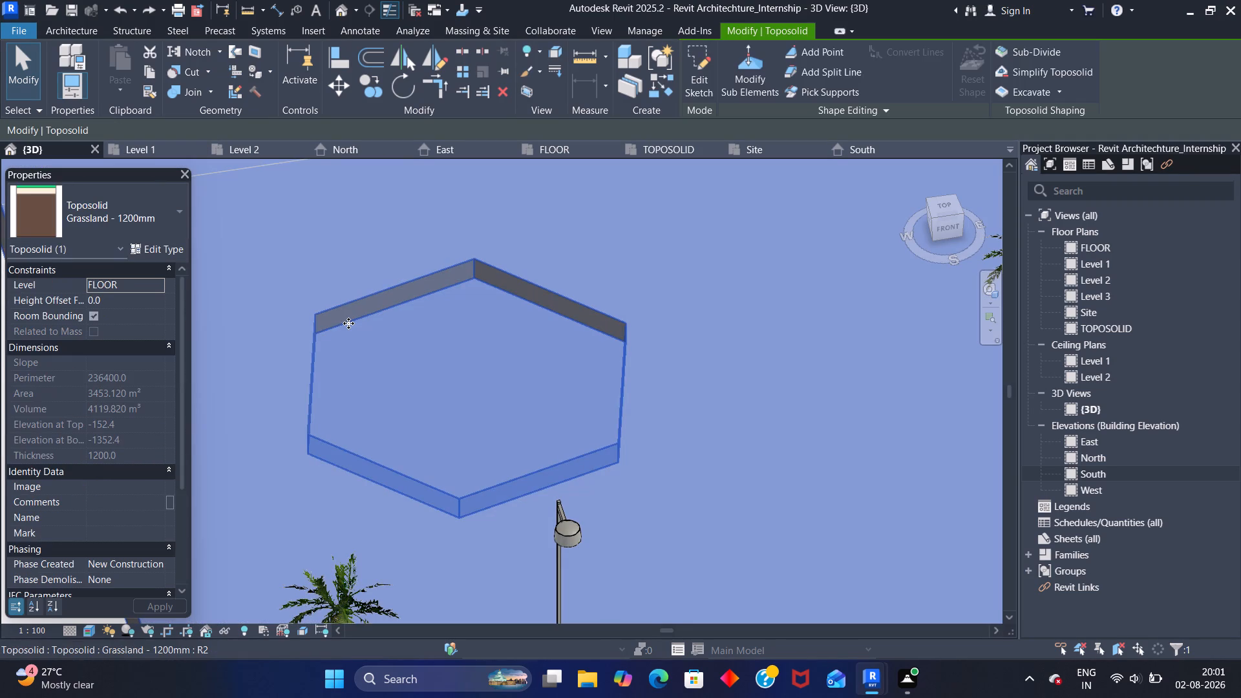
key("Escape")
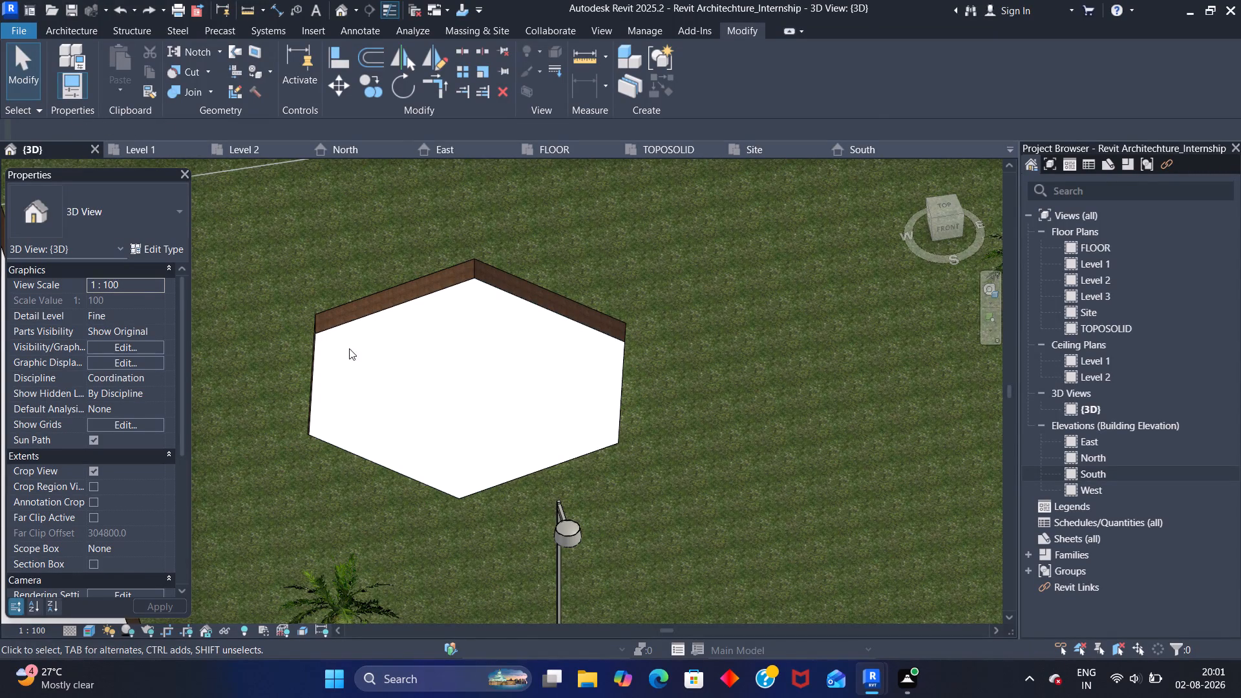
scroll(363, 343, "up", 4)
scroll(355, 263, "up", 1)
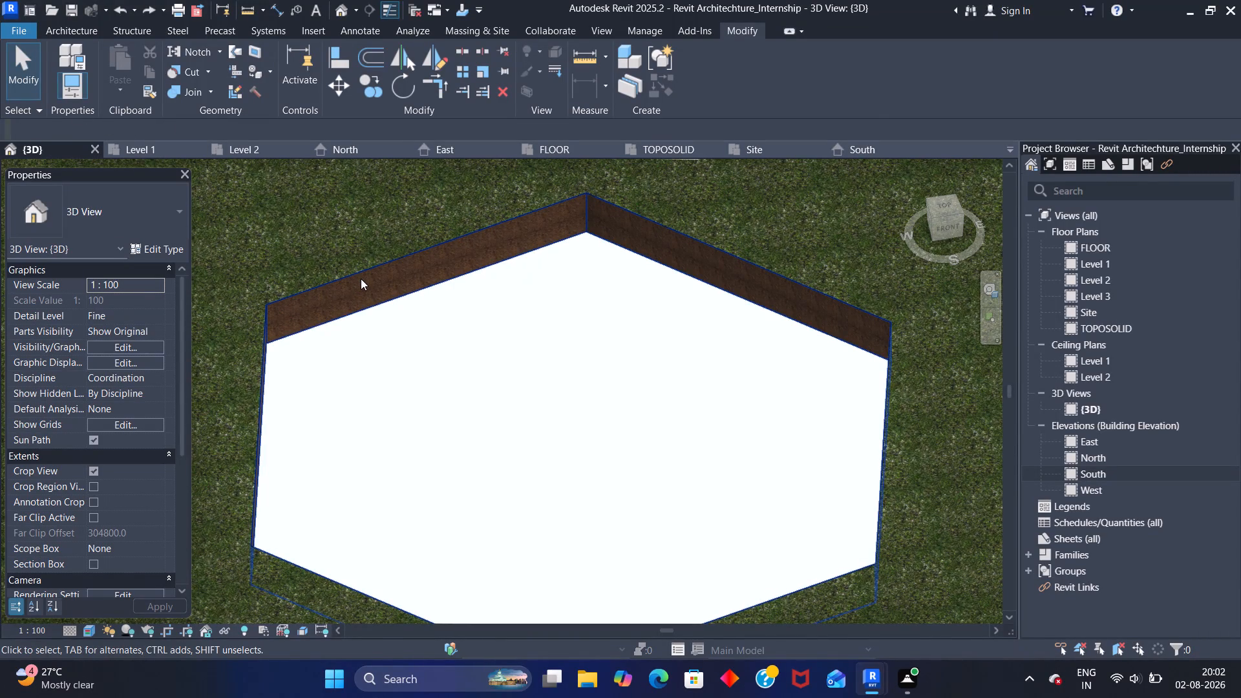
left_click(361, 277)
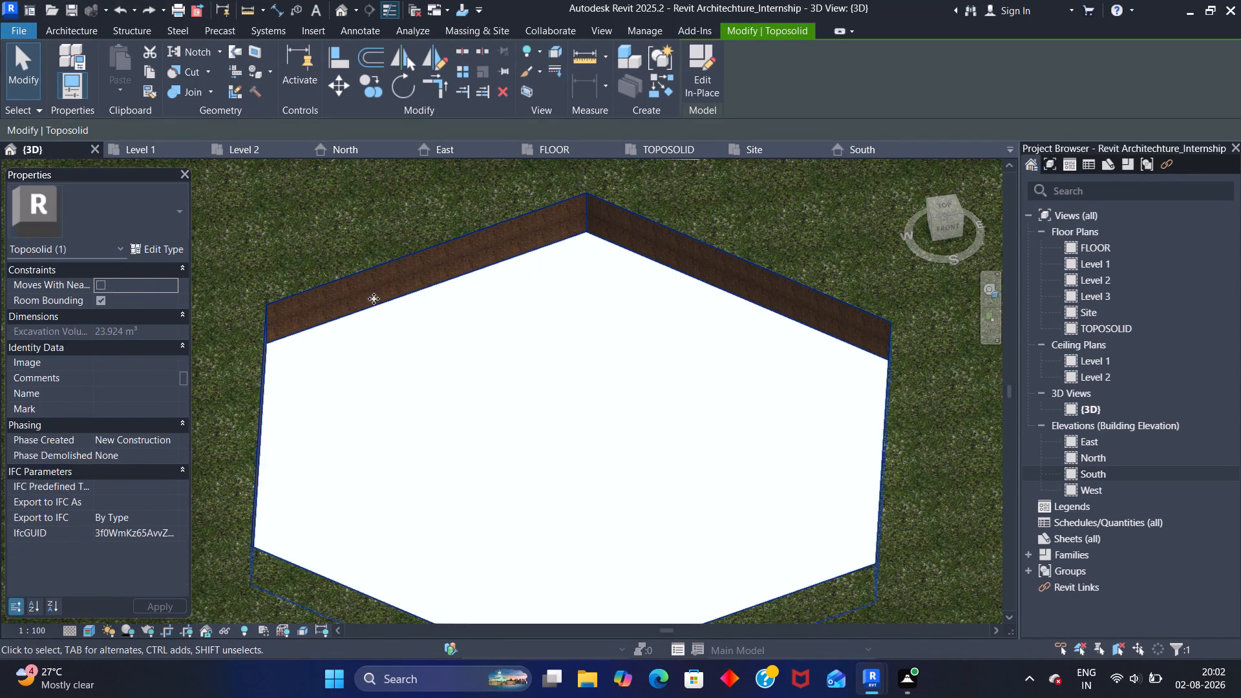
scroll(394, 319, "up", 4)
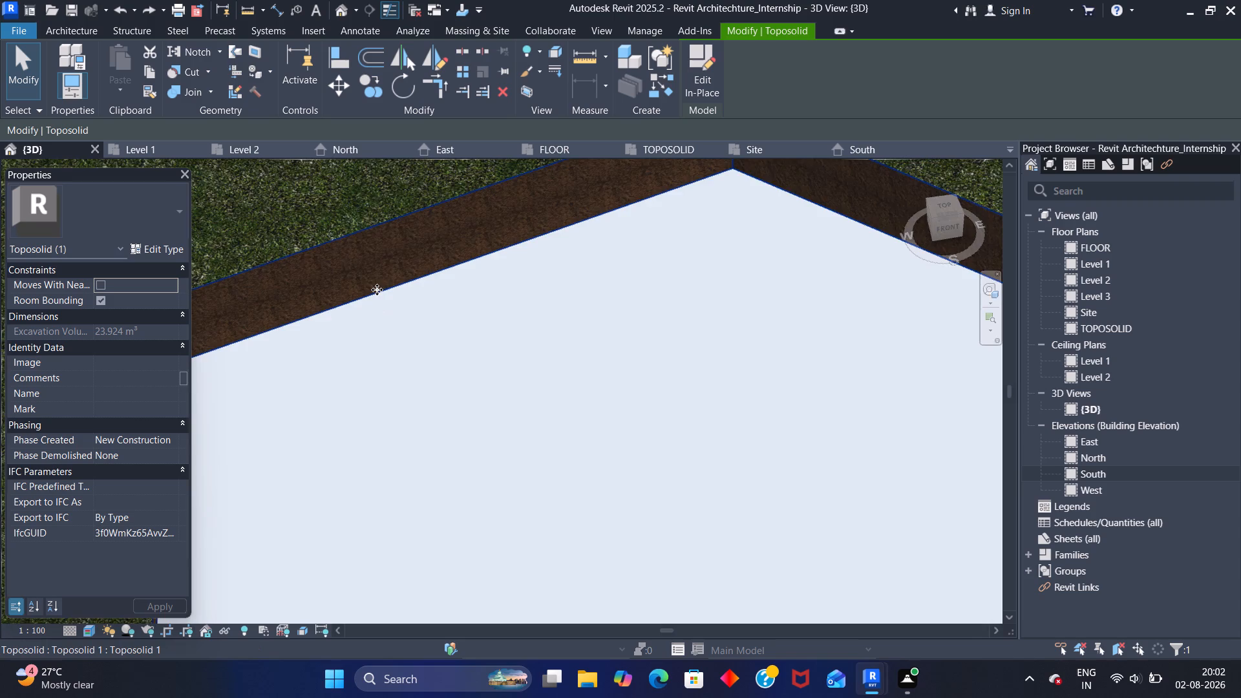
scroll(381, 293, "down", 6)
scroll(555, 327, "down", 1)
scroll(621, 443, "down", 1)
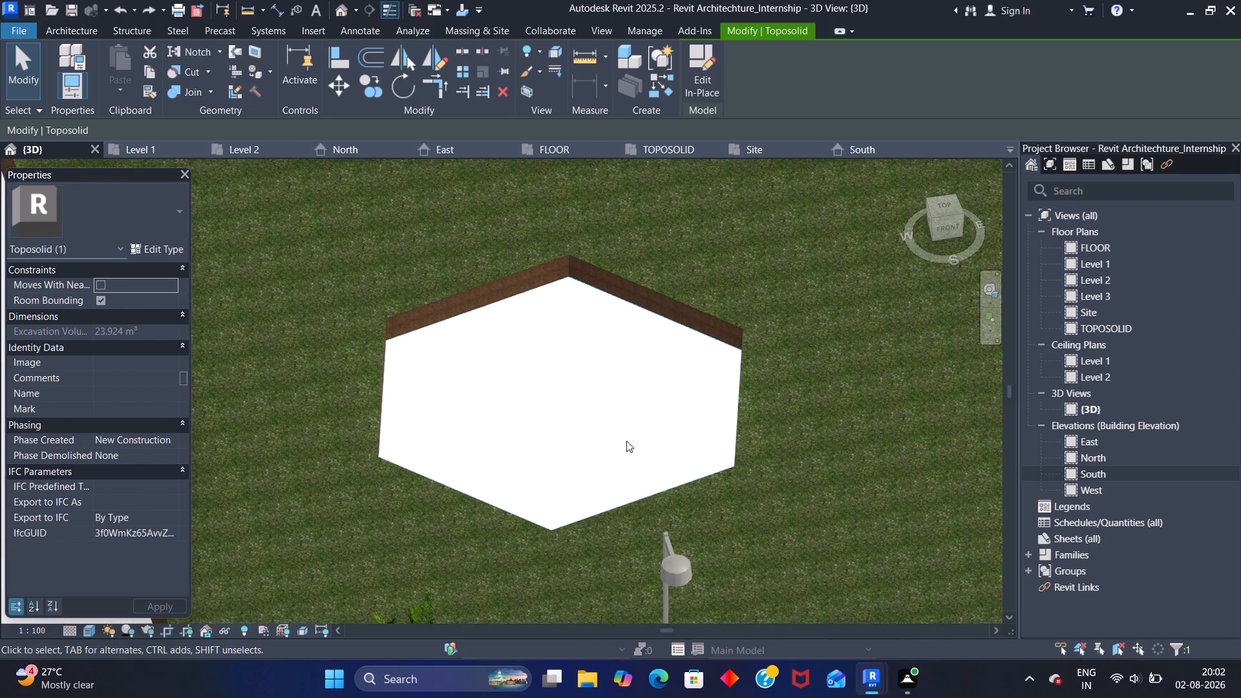
scroll(643, 420, "down", 5)
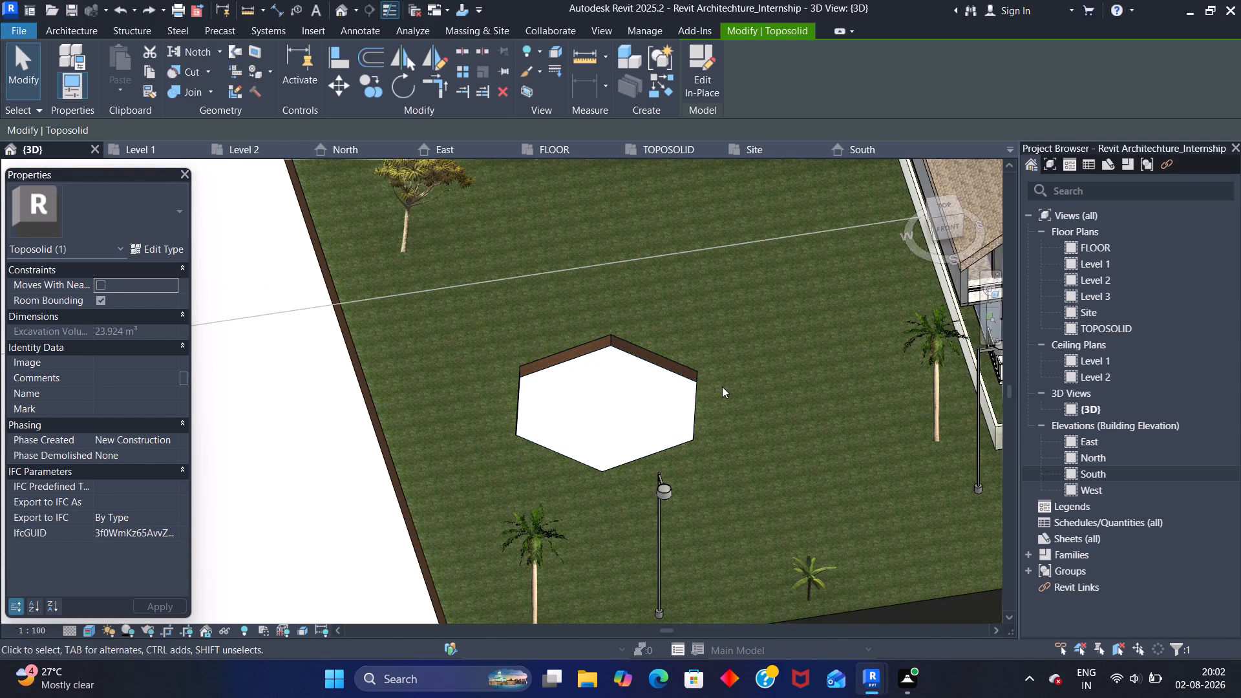
key("Escape")
scroll(697, 402, "up", 1)
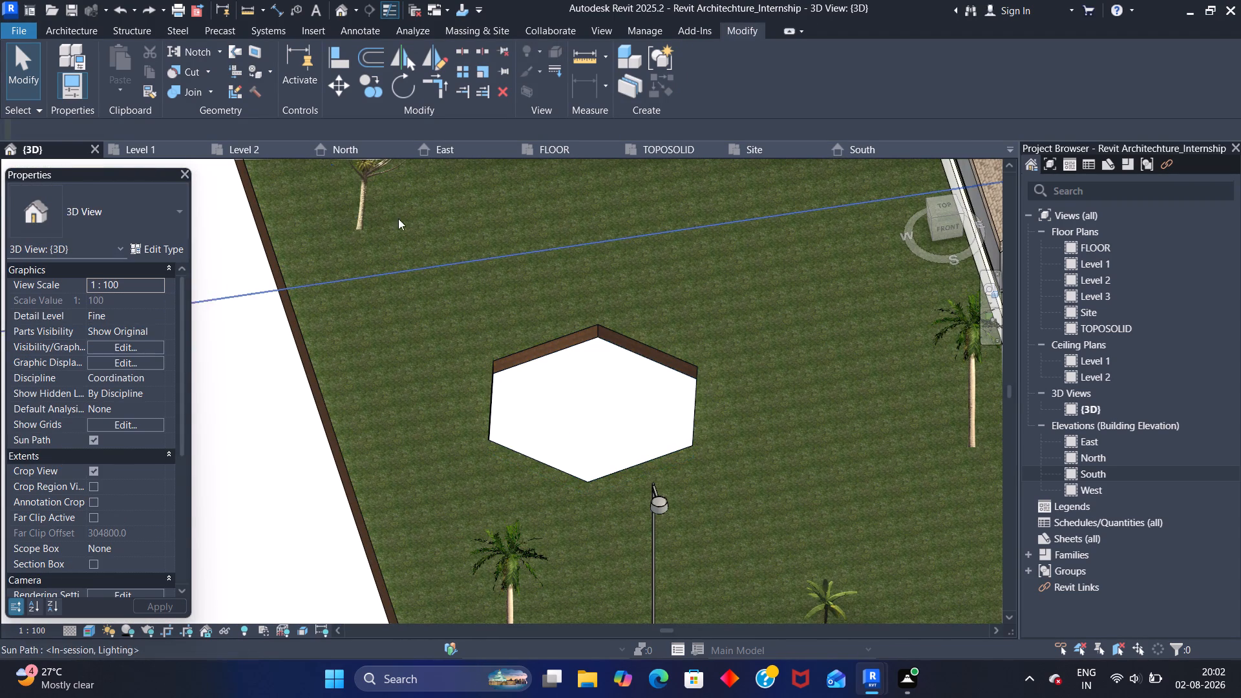
left_click(257, 52)
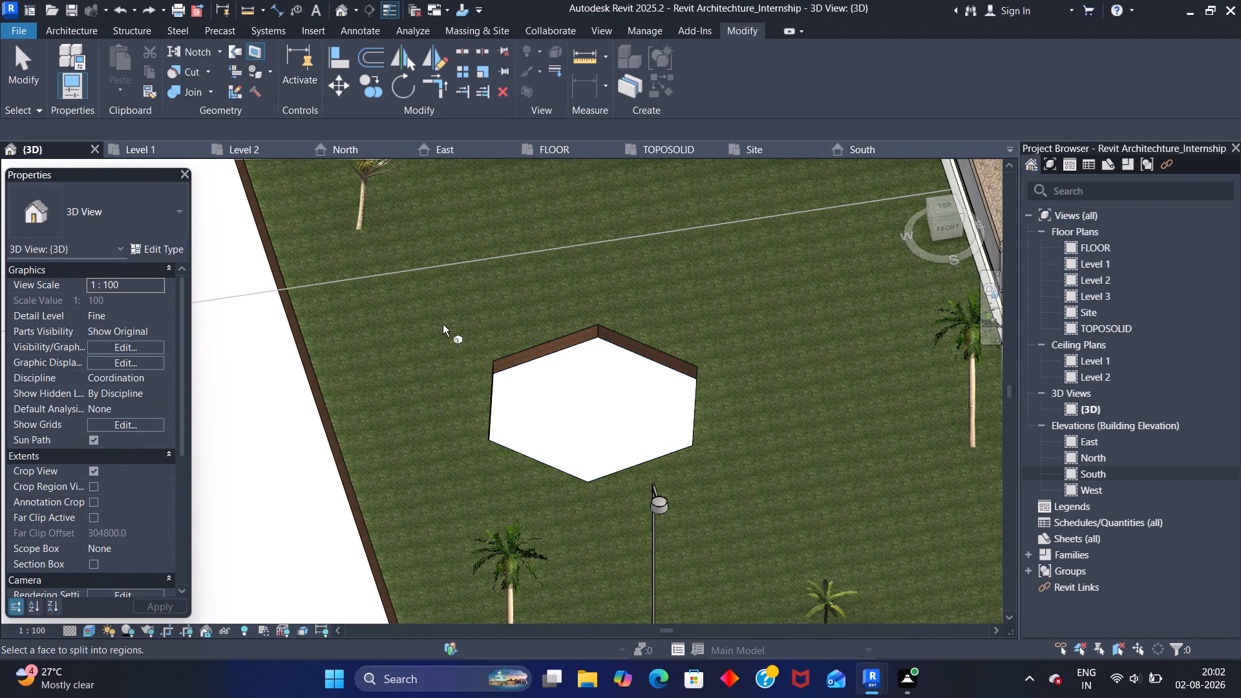
key("Escape")
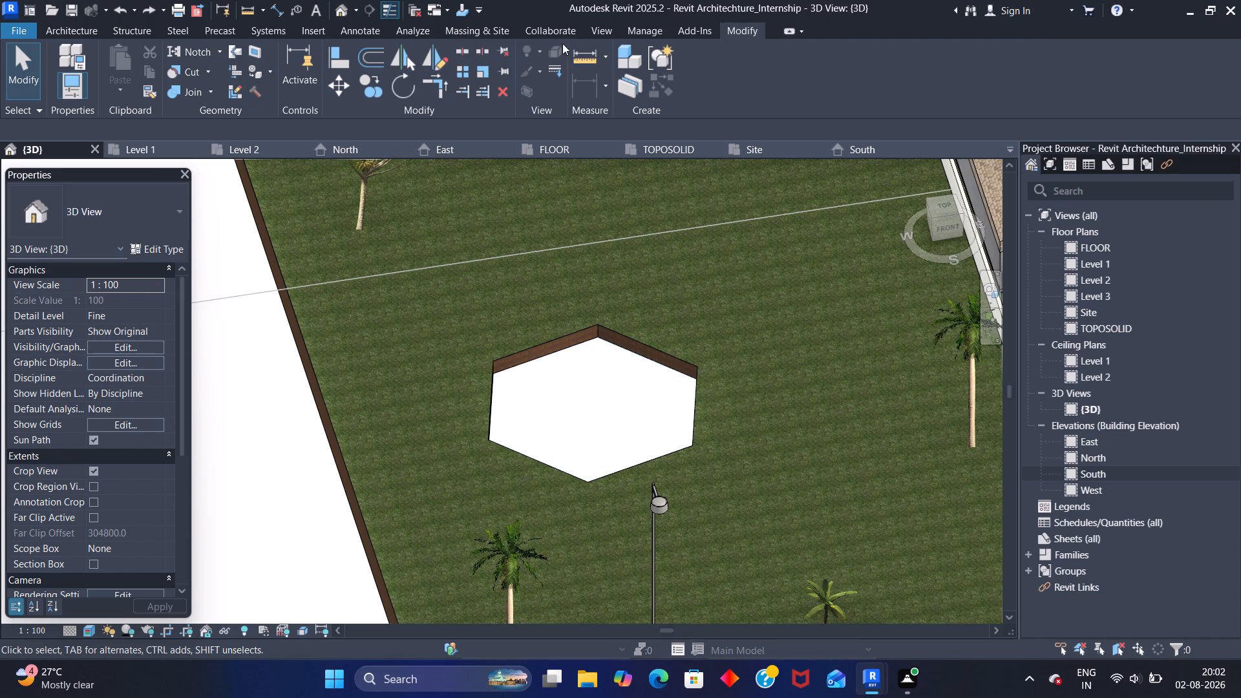
Create a new project material and assign it the Tropical Blue water asset from the Appearance Library.
left_click(628, 29)
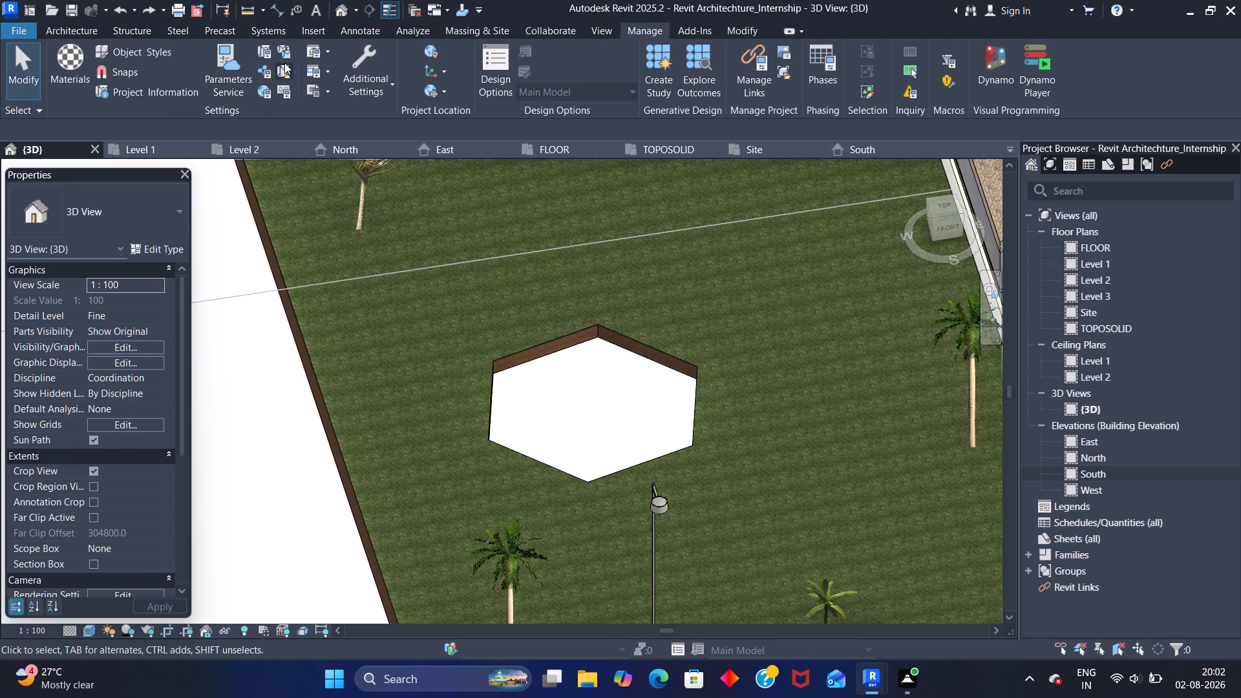
left_click(78, 46)
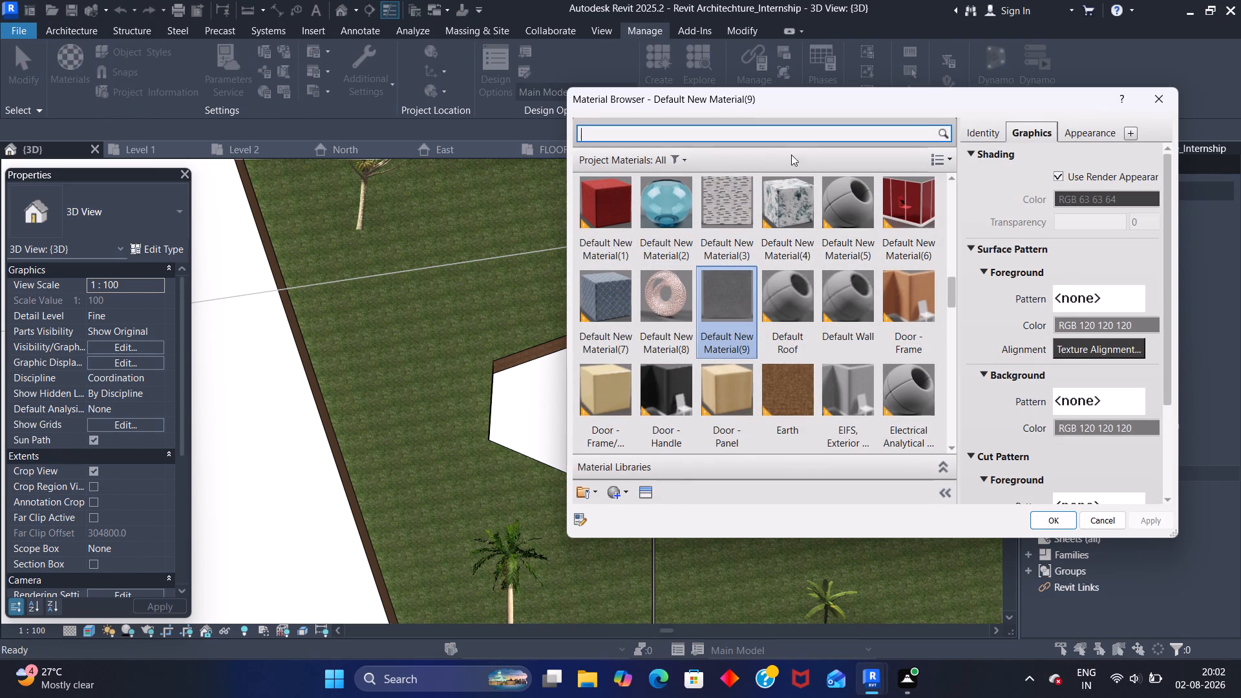
left_click(609, 489)
left_click(642, 505)
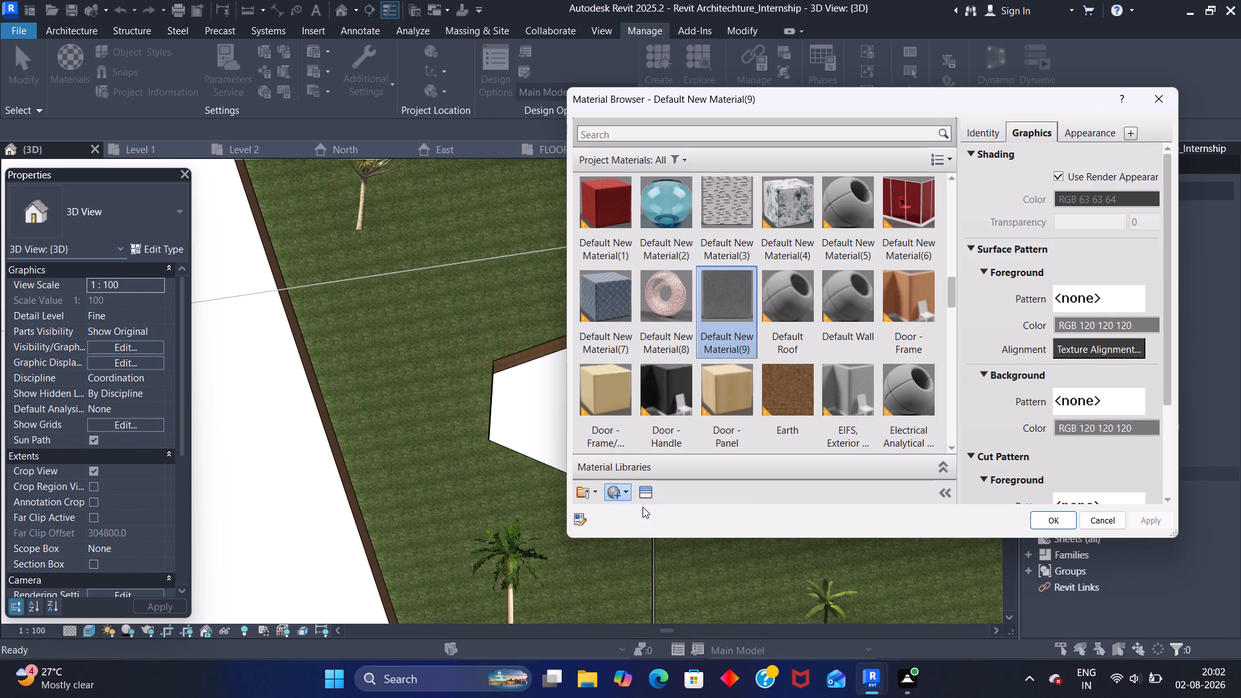
left_click(650, 491)
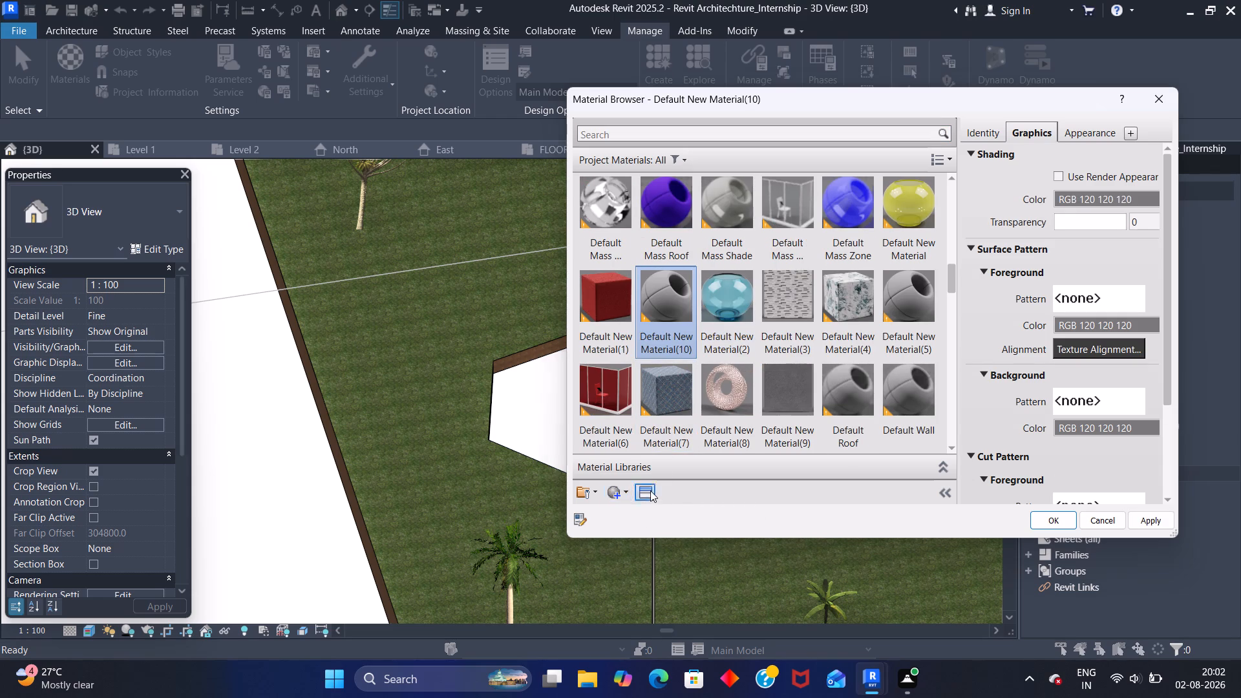
left_click(402, 226)
left_click_drag(402, 224, 402, 215)
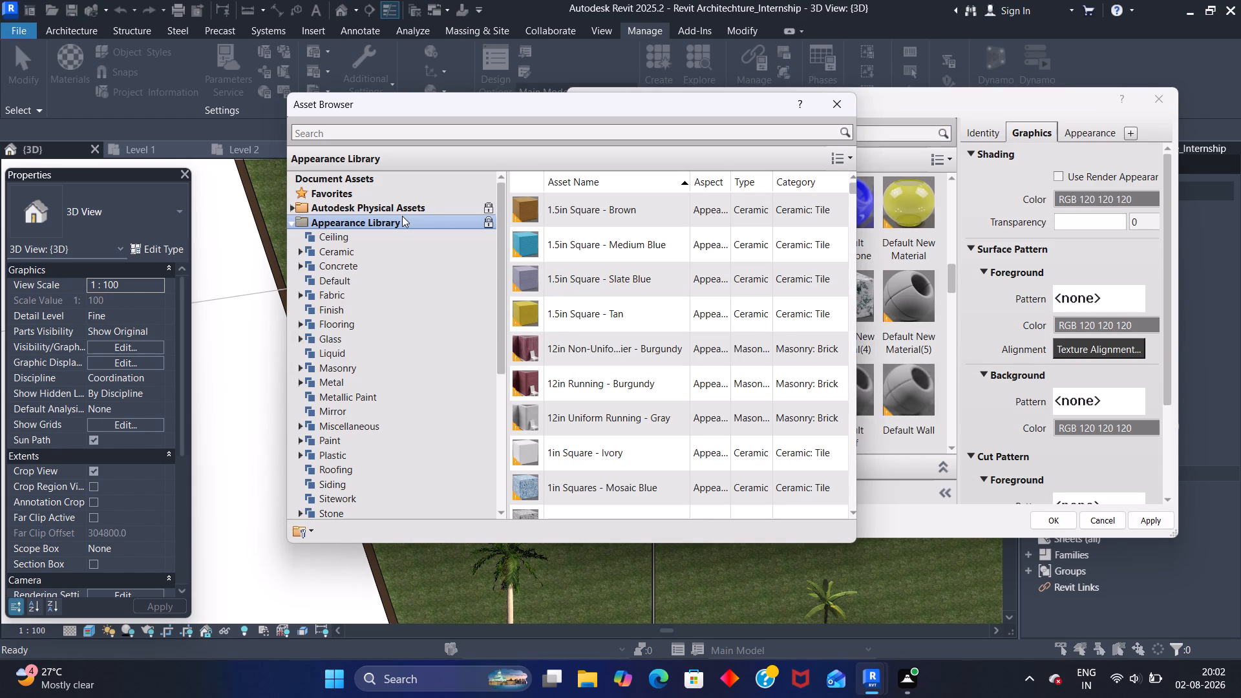
left_click(365, 136)
type("water")
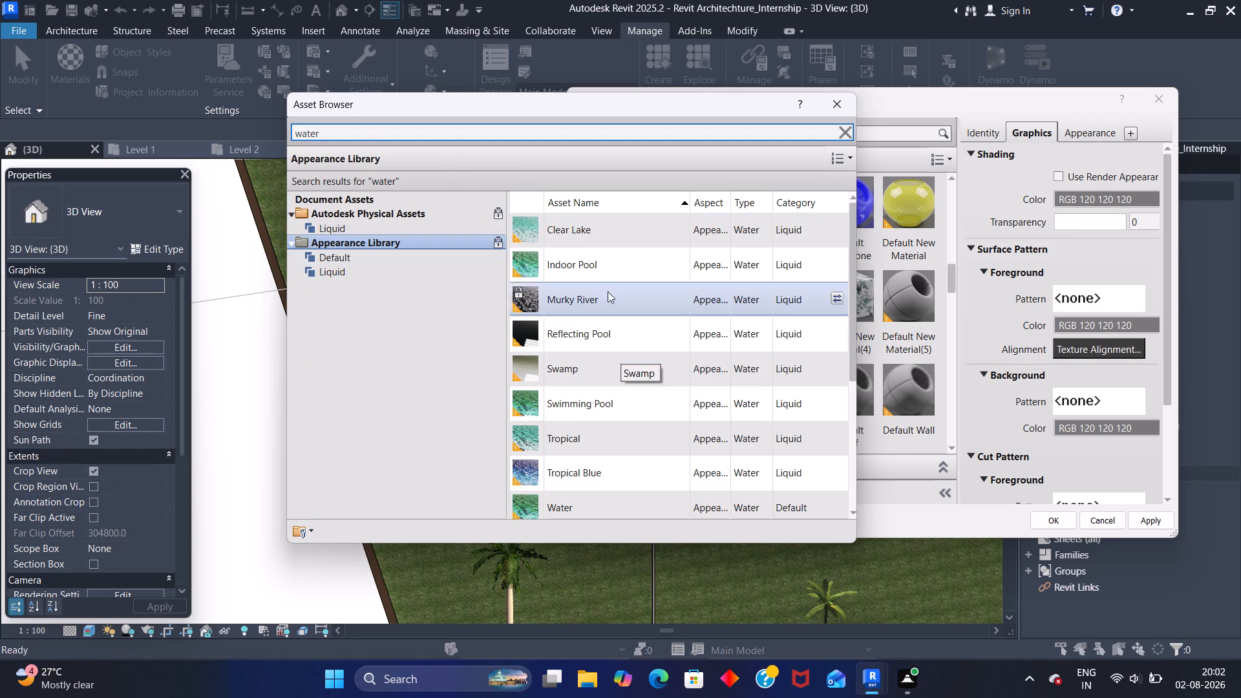
scroll(614, 301, "up", 3)
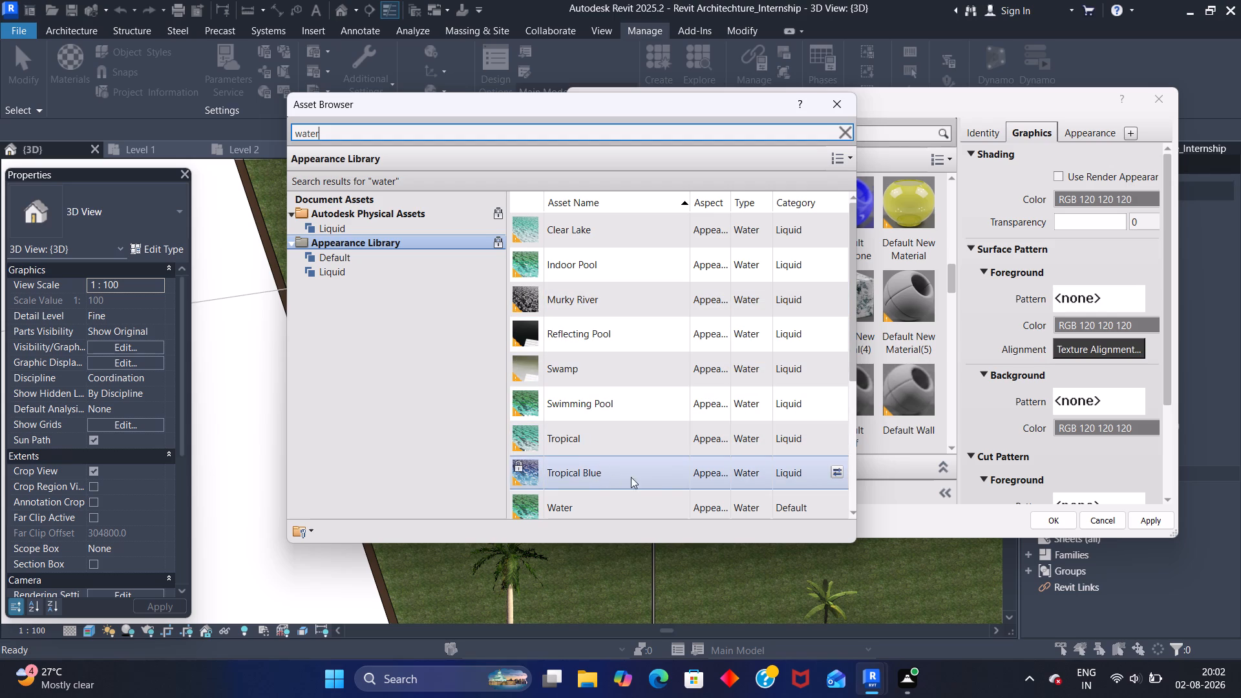
left_click(838, 472)
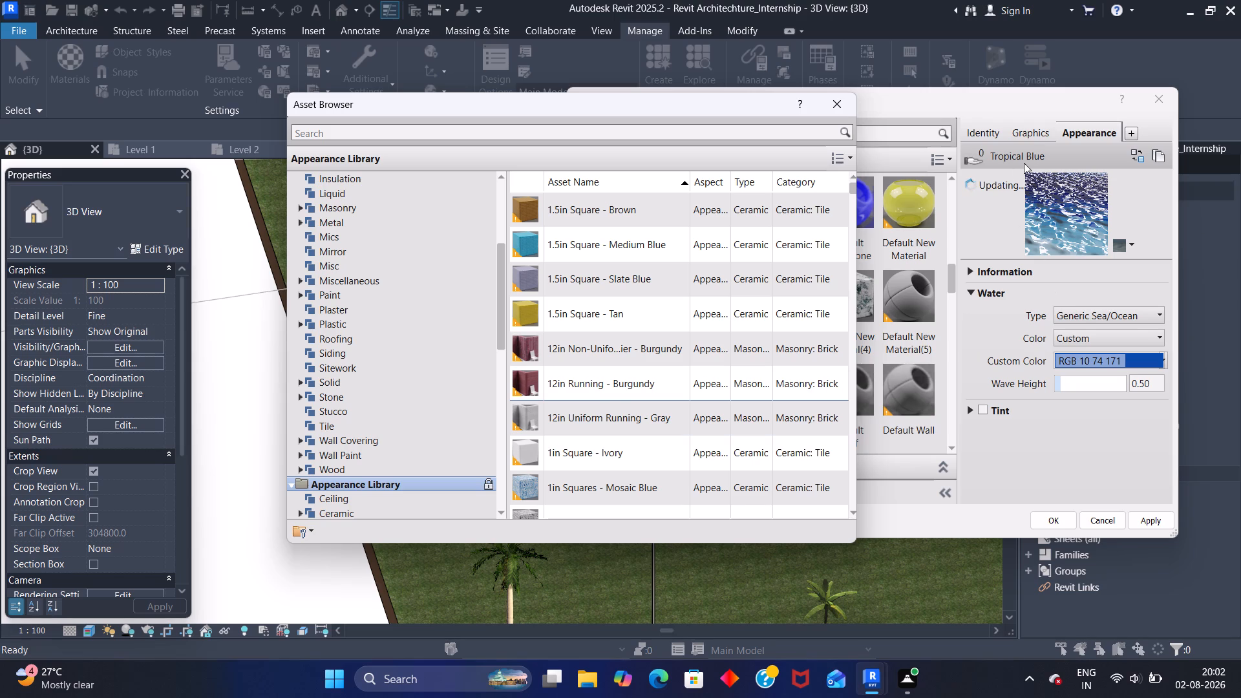
Make the new Tropical Blue material's shading use its render appearance, and save the material changes.
left_click(1034, 125)
left_click(1056, 174)
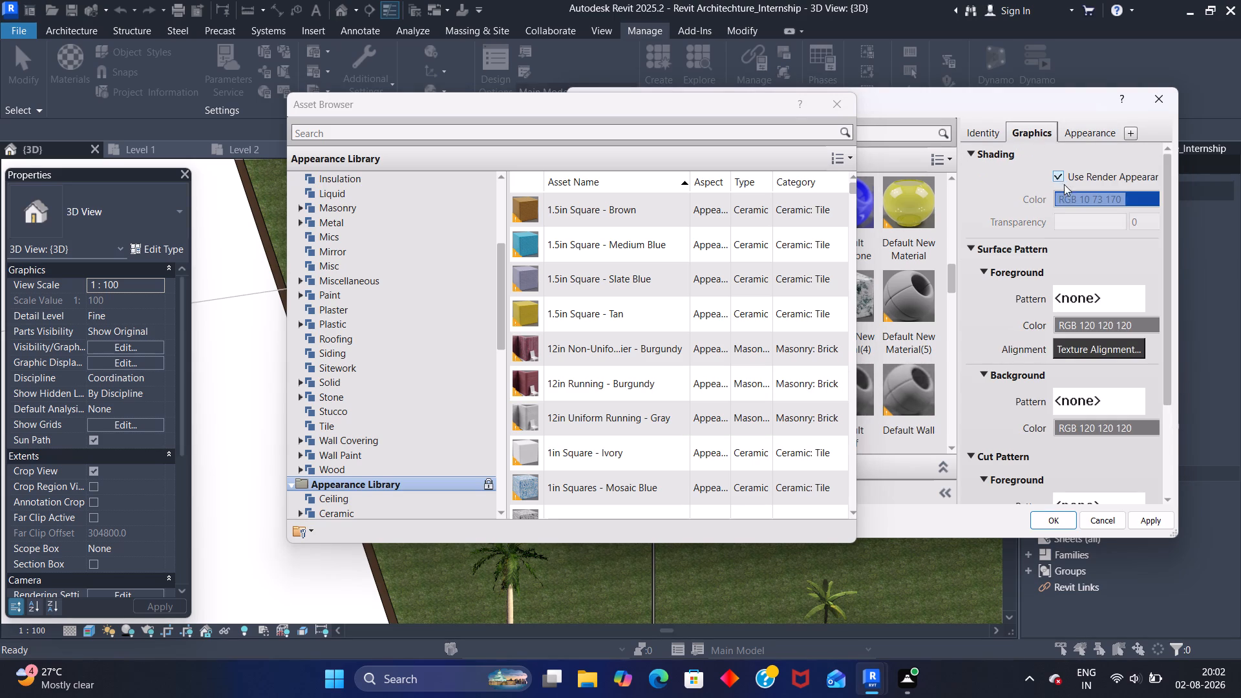
left_click(1069, 129)
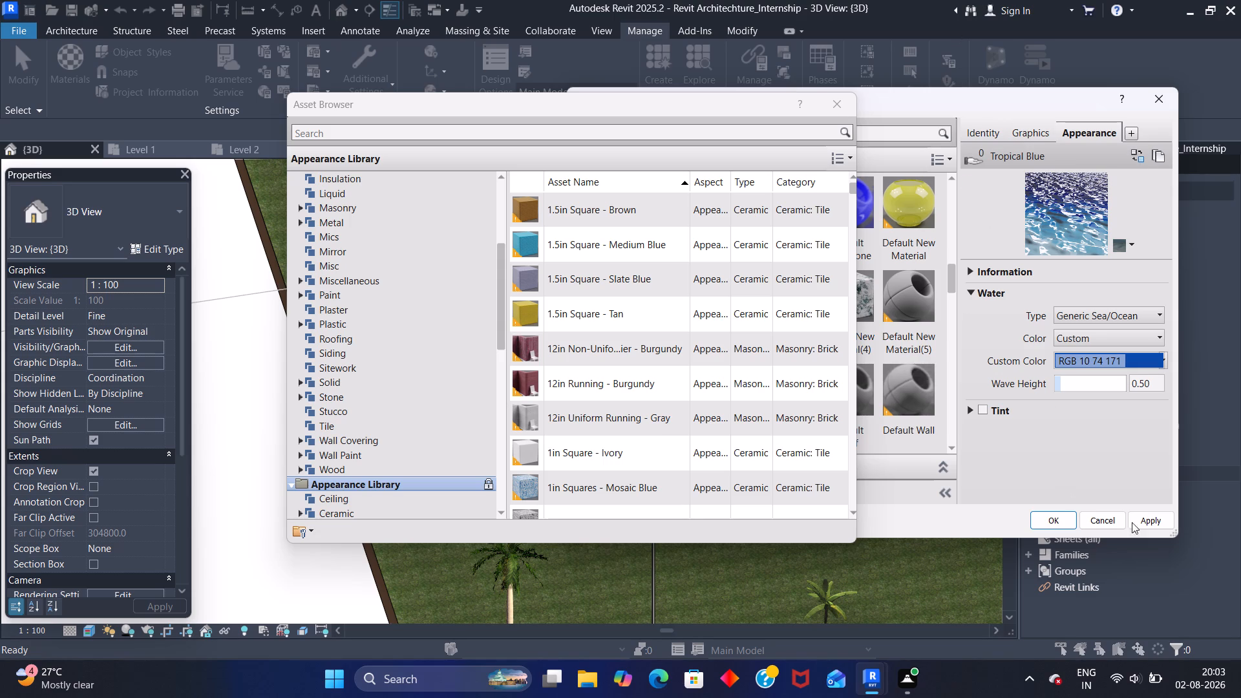
left_click(1148, 523)
left_click(1061, 521)
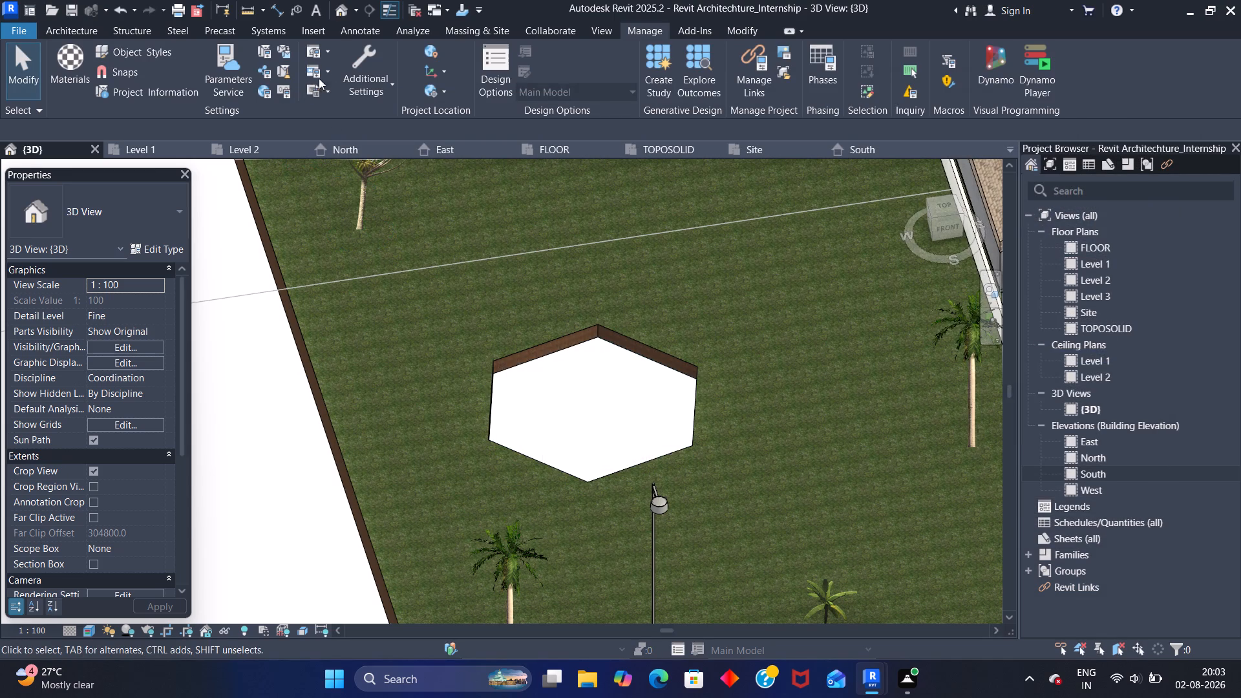
Paint the floor of the sunken hexagonal area on the west lawn with the new Tropical Blue material.
left_click(744, 32)
left_click(255, 70)
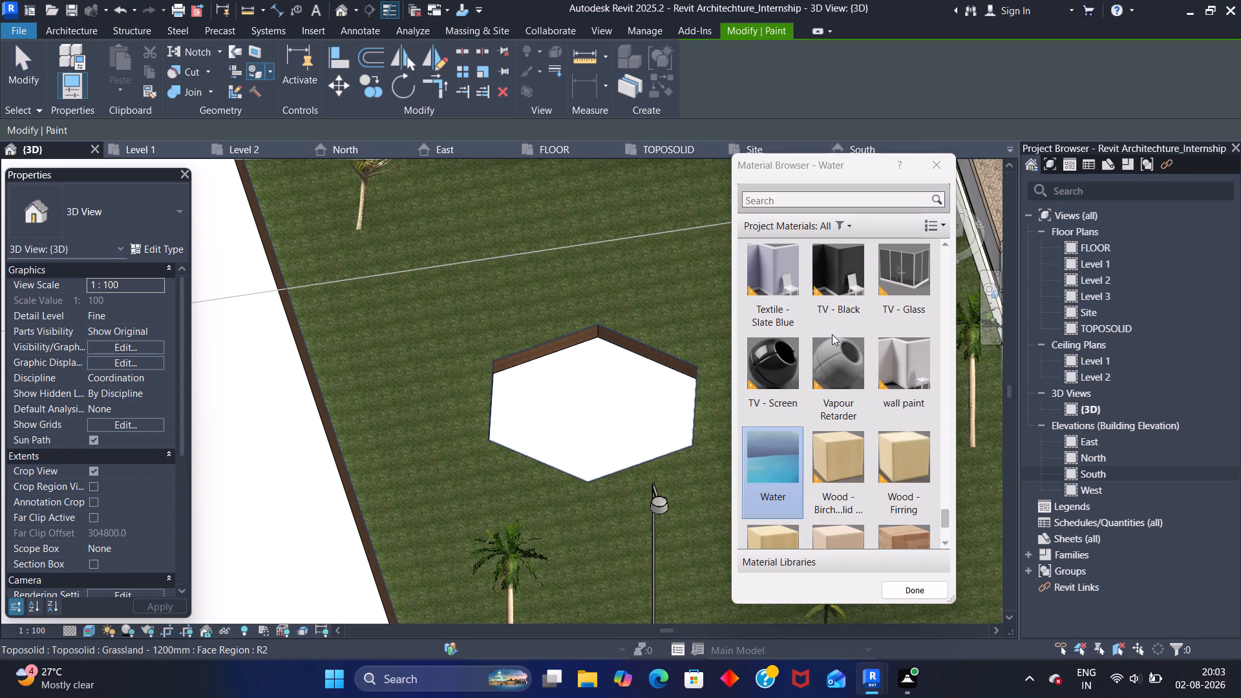
scroll(832, 335, "down", 2)
scroll(831, 335, "up", 5)
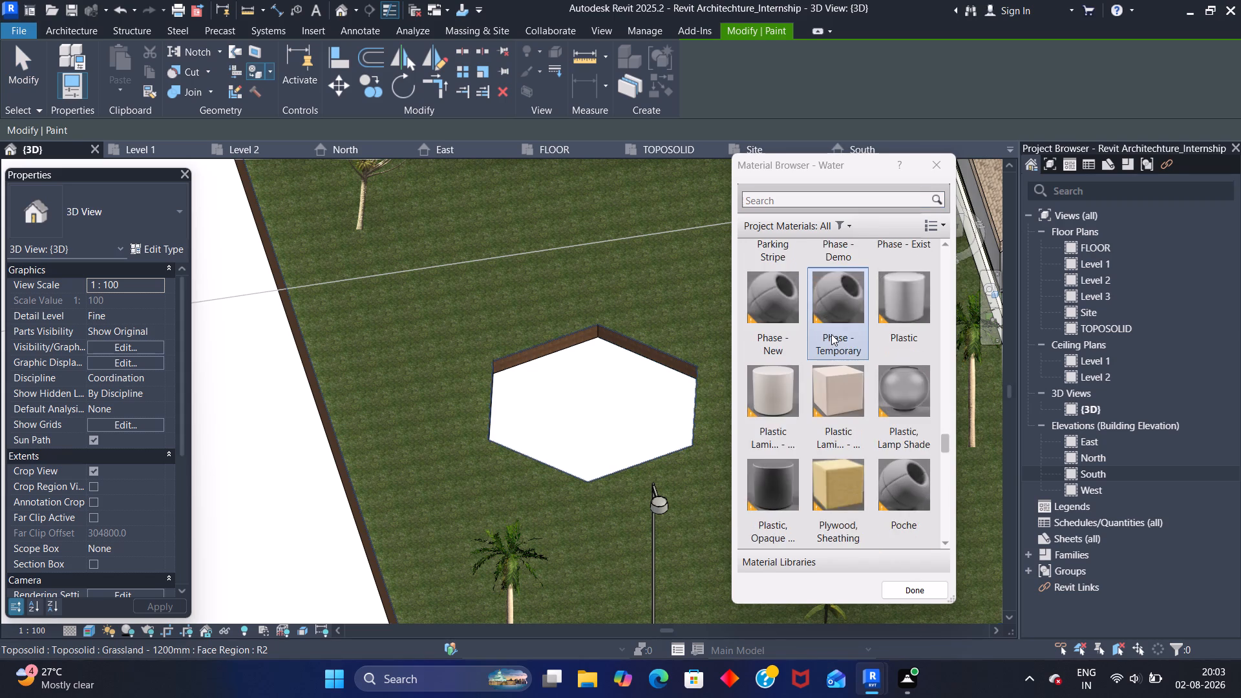
scroll(831, 334, "up", 5)
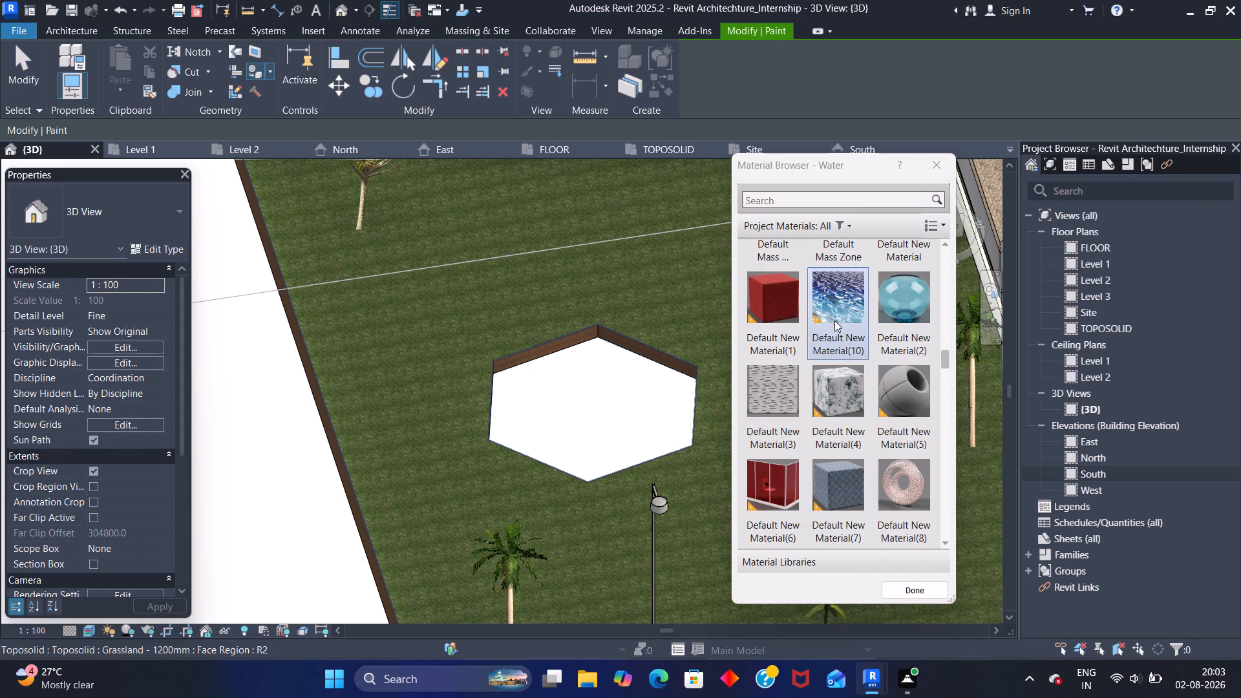
left_click(835, 314)
left_click(607, 387)
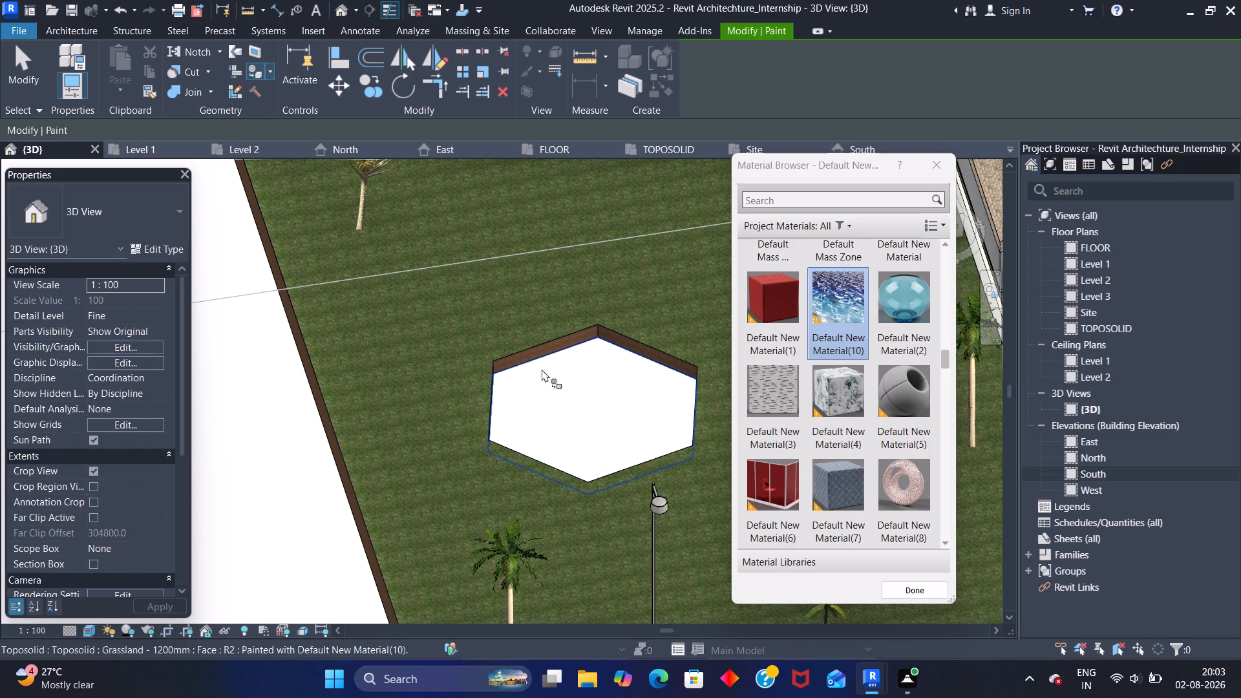
Reapply the new Tropical Blue material to the sunken hexagon's floor from a closer view.
triple_click(836, 315)
left_click(834, 315)
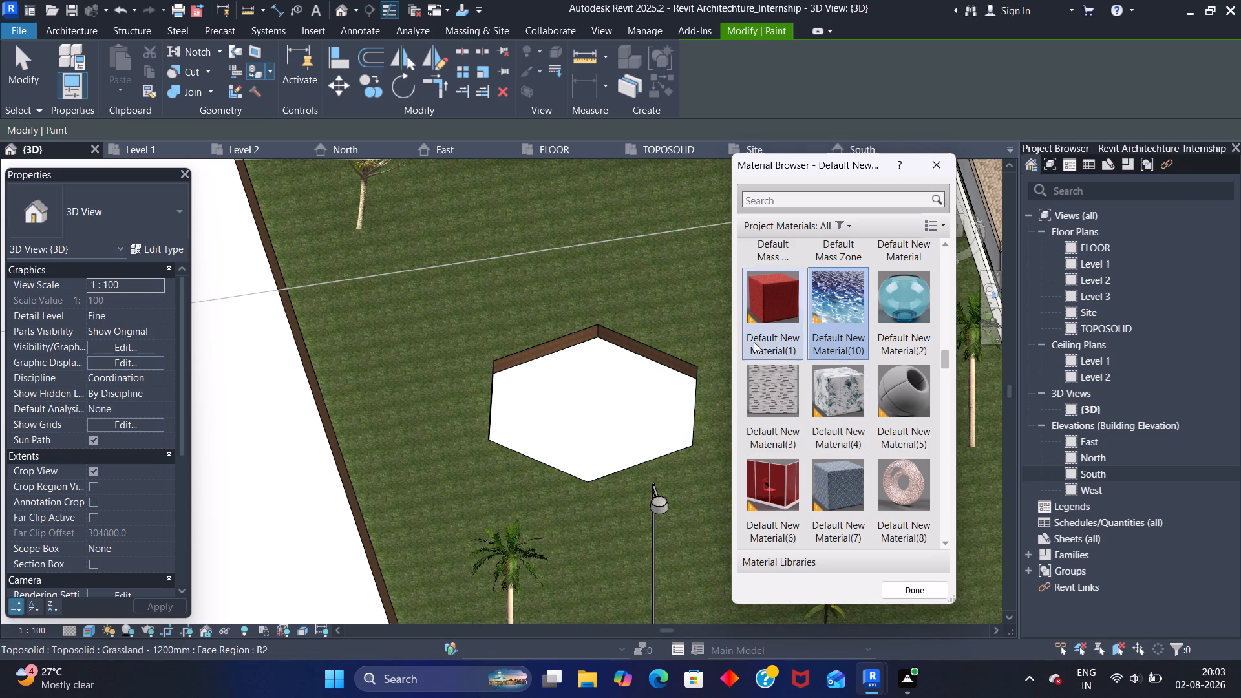
left_click(829, 301)
left_click(617, 360)
scroll(610, 372, "up", 2)
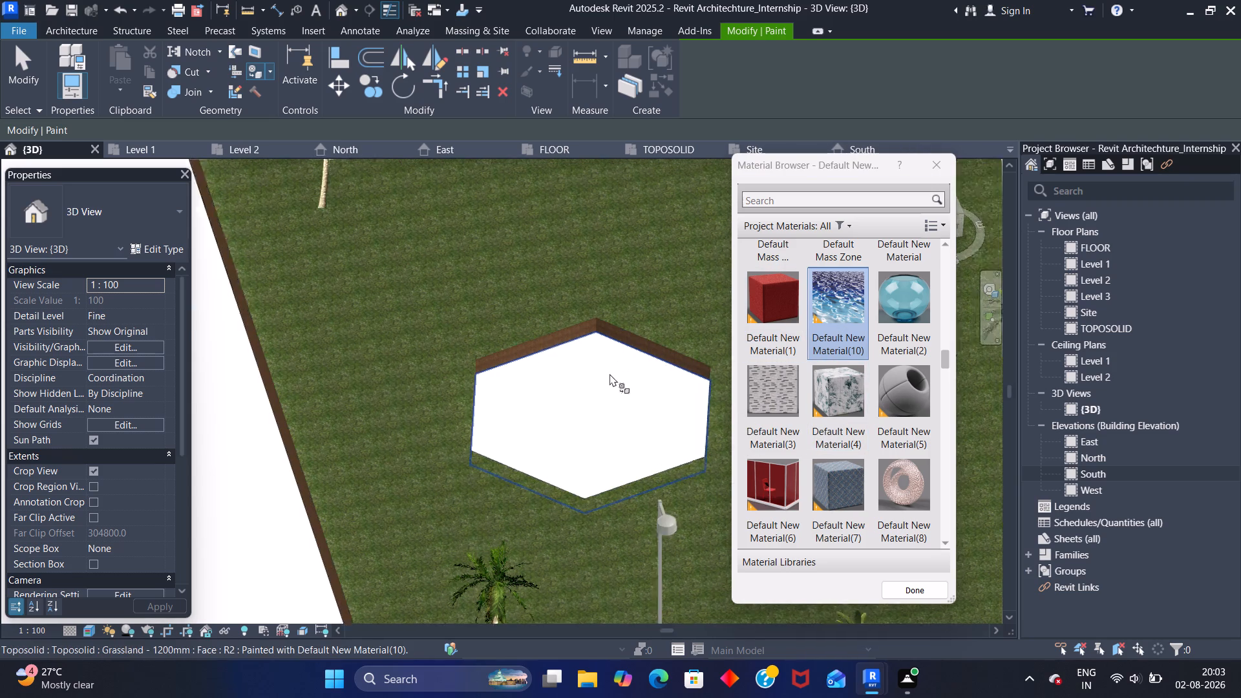
scroll(599, 369, "up", 5)
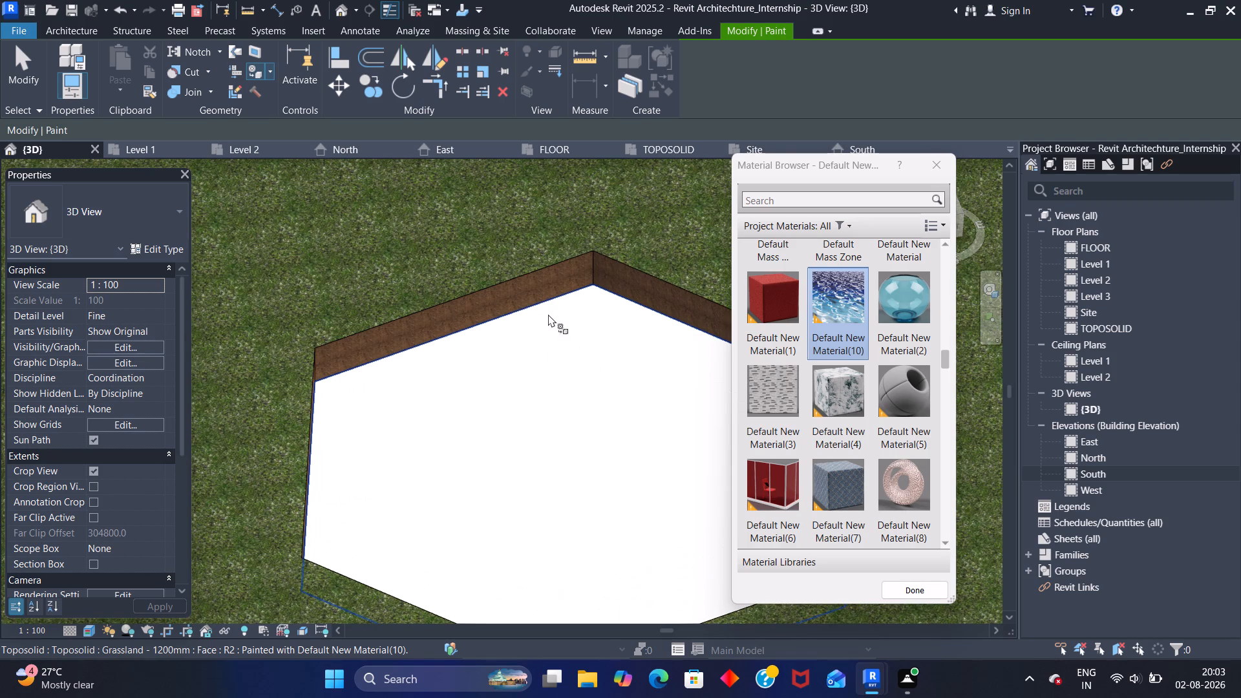
triple_click(548, 313)
double_click(550, 313)
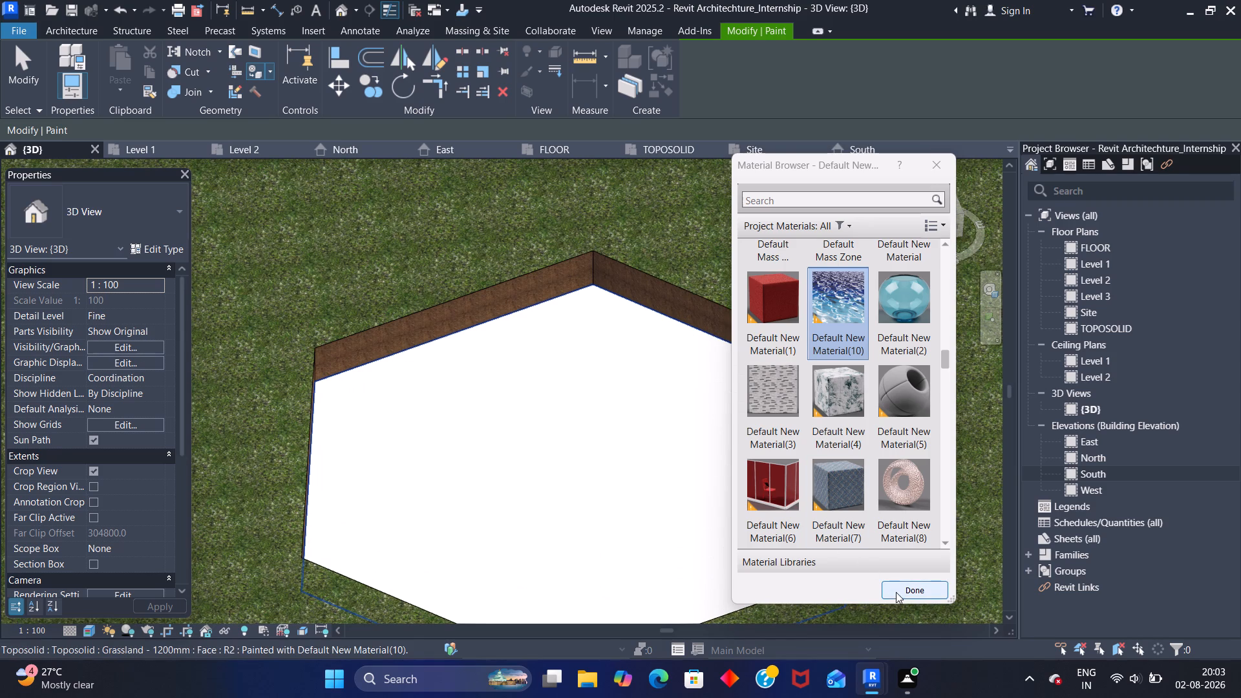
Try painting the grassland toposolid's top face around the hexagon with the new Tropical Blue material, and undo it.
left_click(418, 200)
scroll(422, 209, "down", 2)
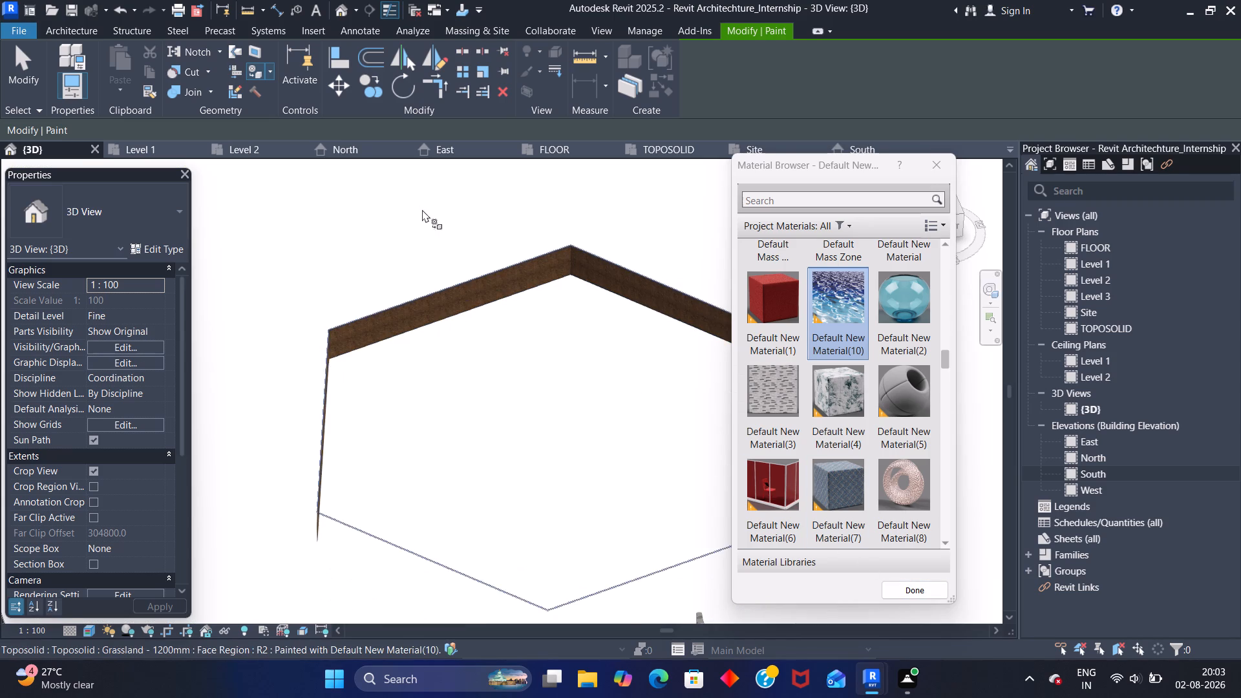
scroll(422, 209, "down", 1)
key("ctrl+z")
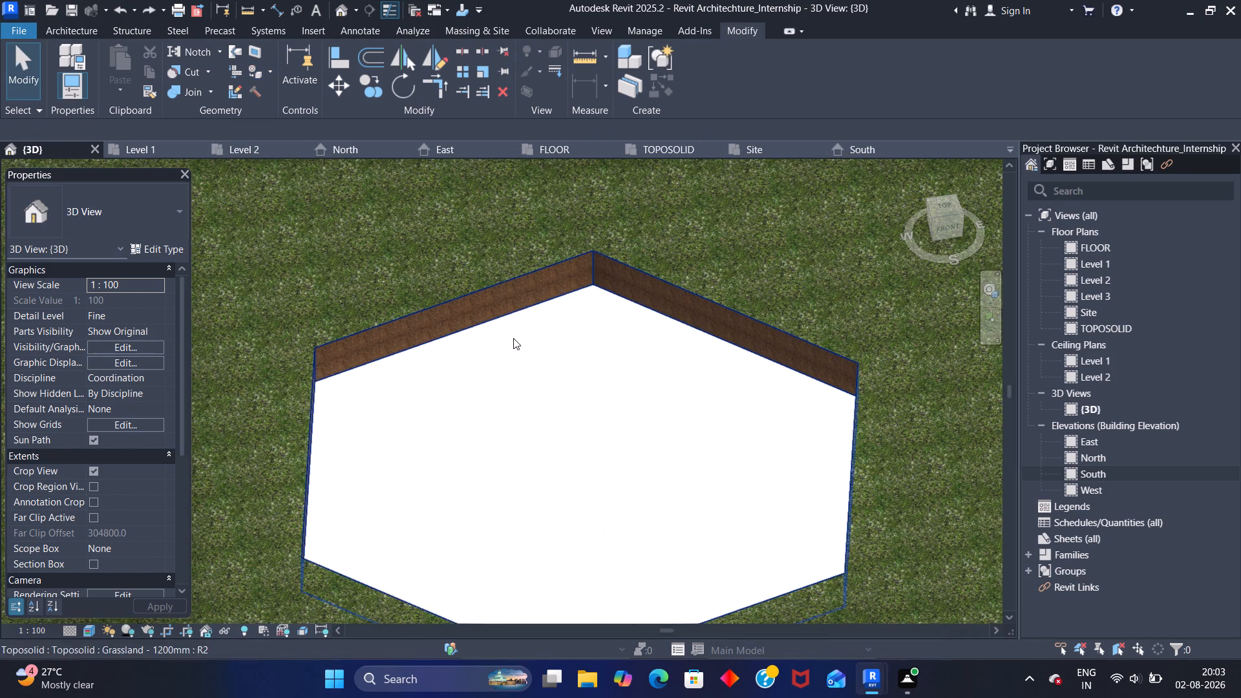
Paint the sunken hexagon's floor with the new Tropical Blue material again and finish painting.
left_click(251, 68)
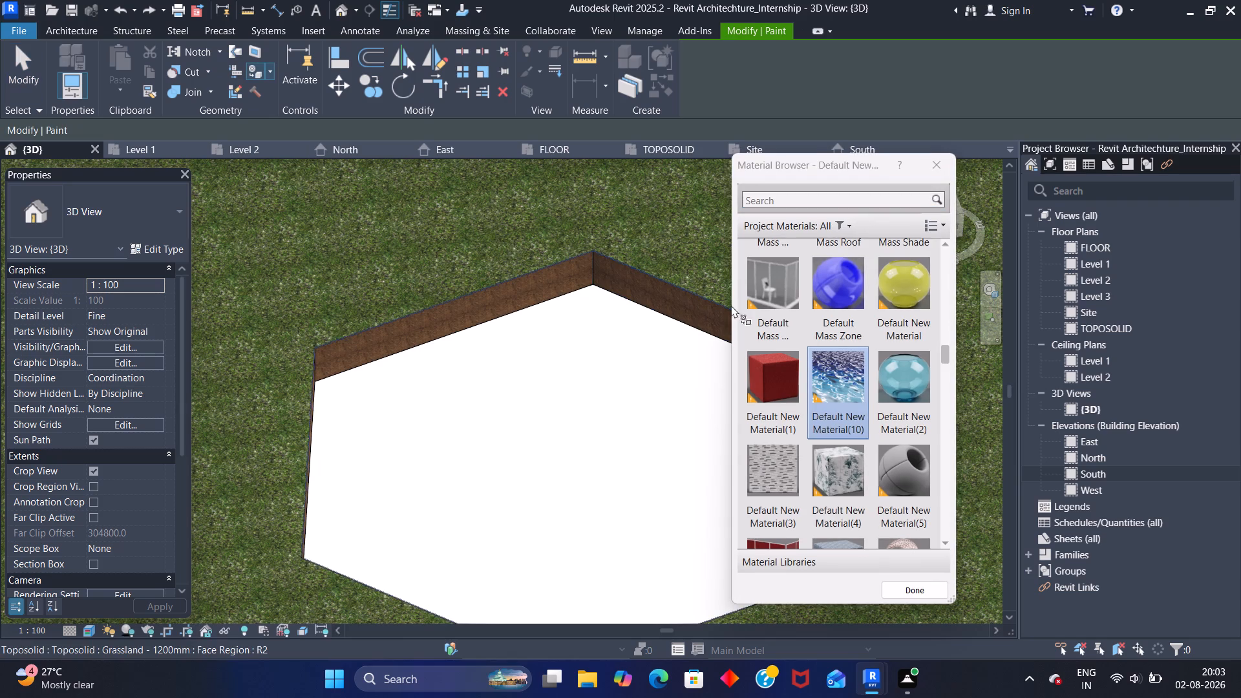
triple_click(822, 379)
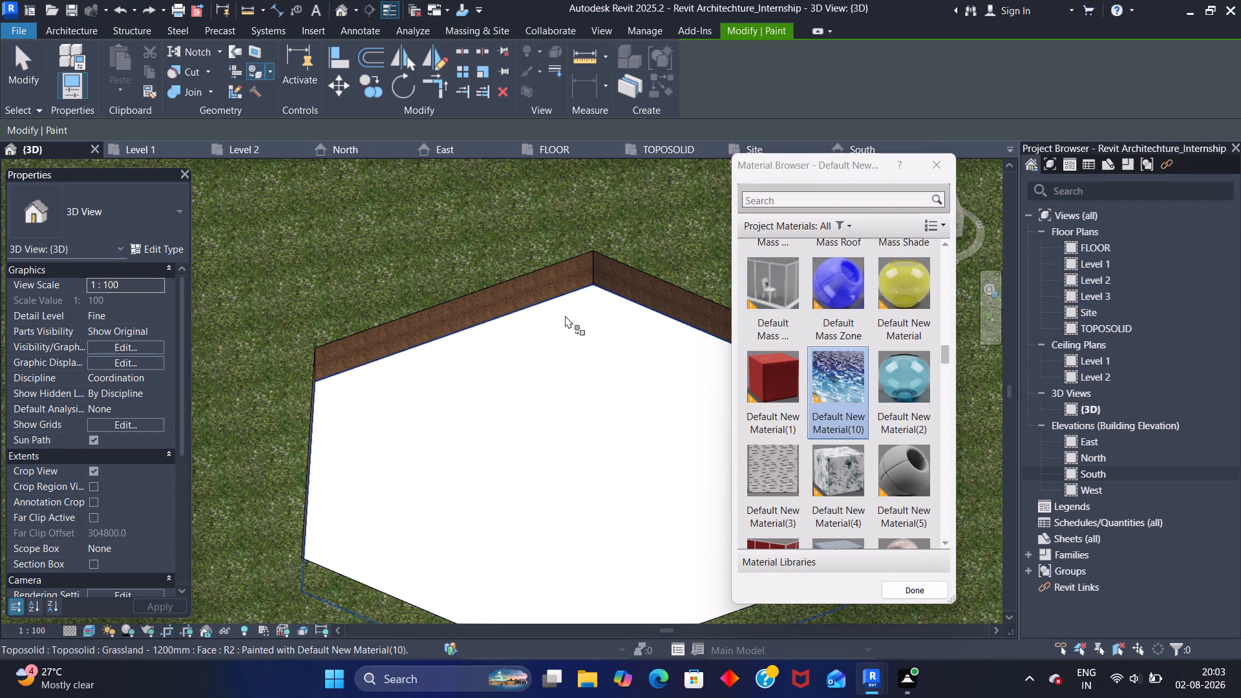
scroll(565, 315, "up", 2)
triple_click(565, 313)
left_click(565, 313)
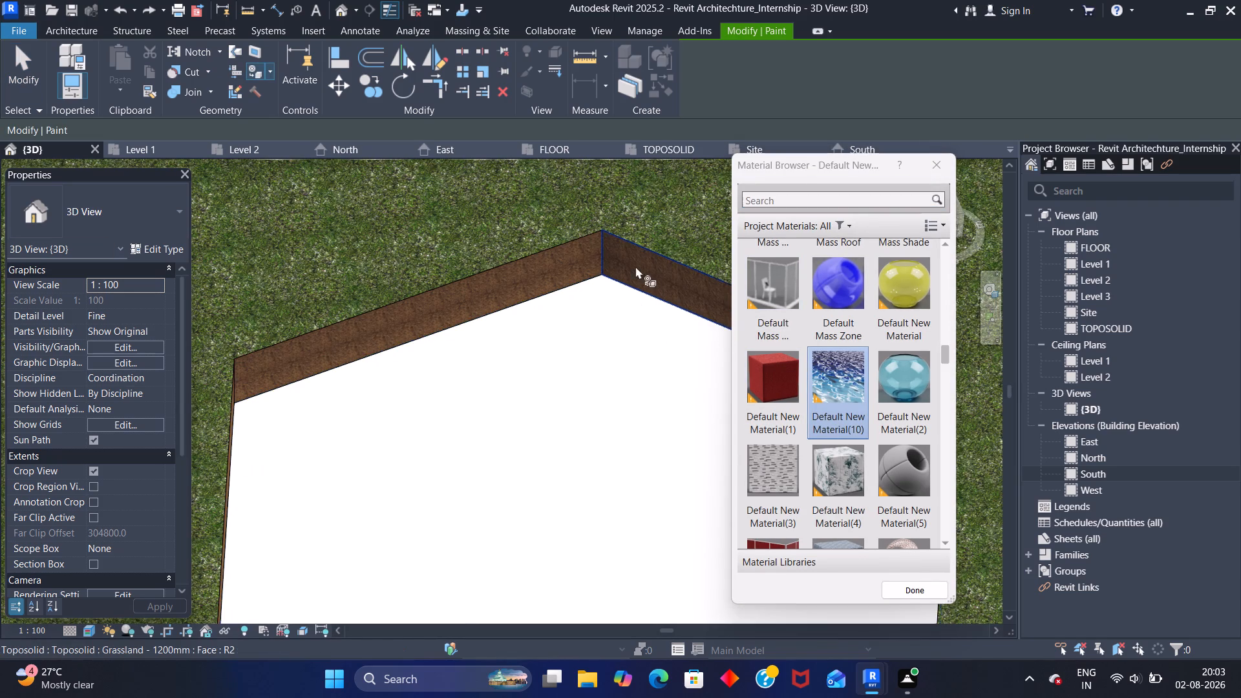
left_click(906, 599)
Examine the sunken hexagon, the surrounding site and the house's front porch from several angles.
scroll(630, 389, "down", 3)
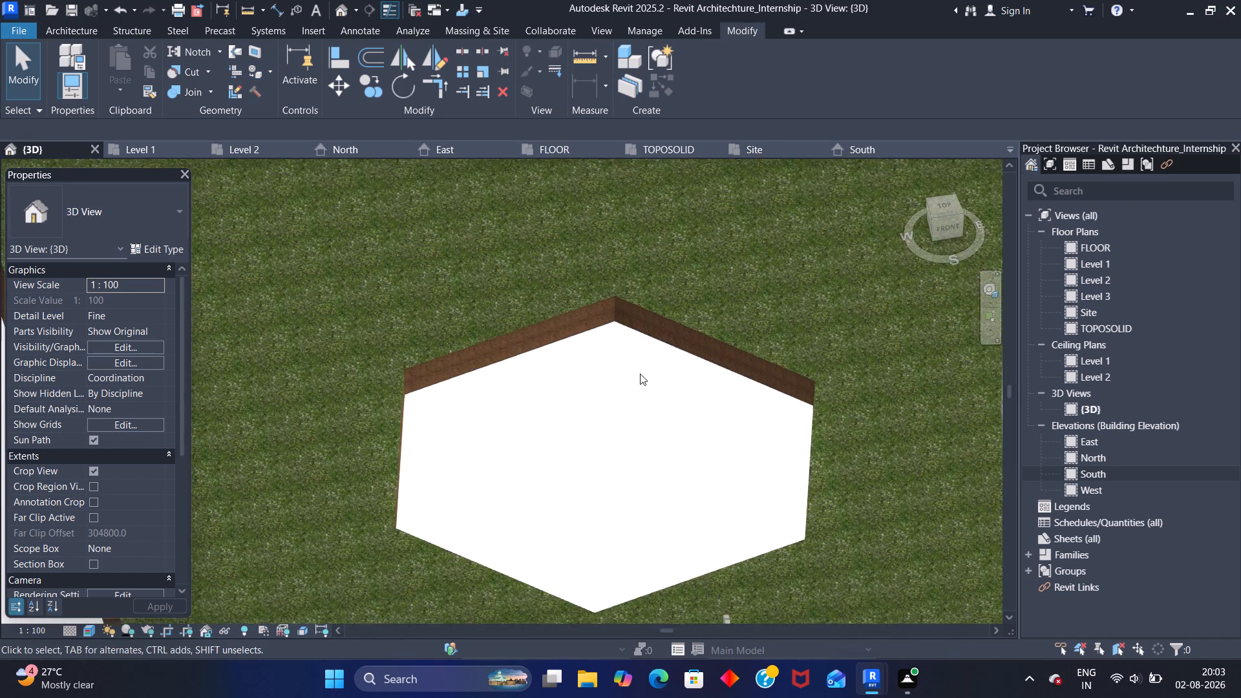
scroll(640, 374, "down", 13)
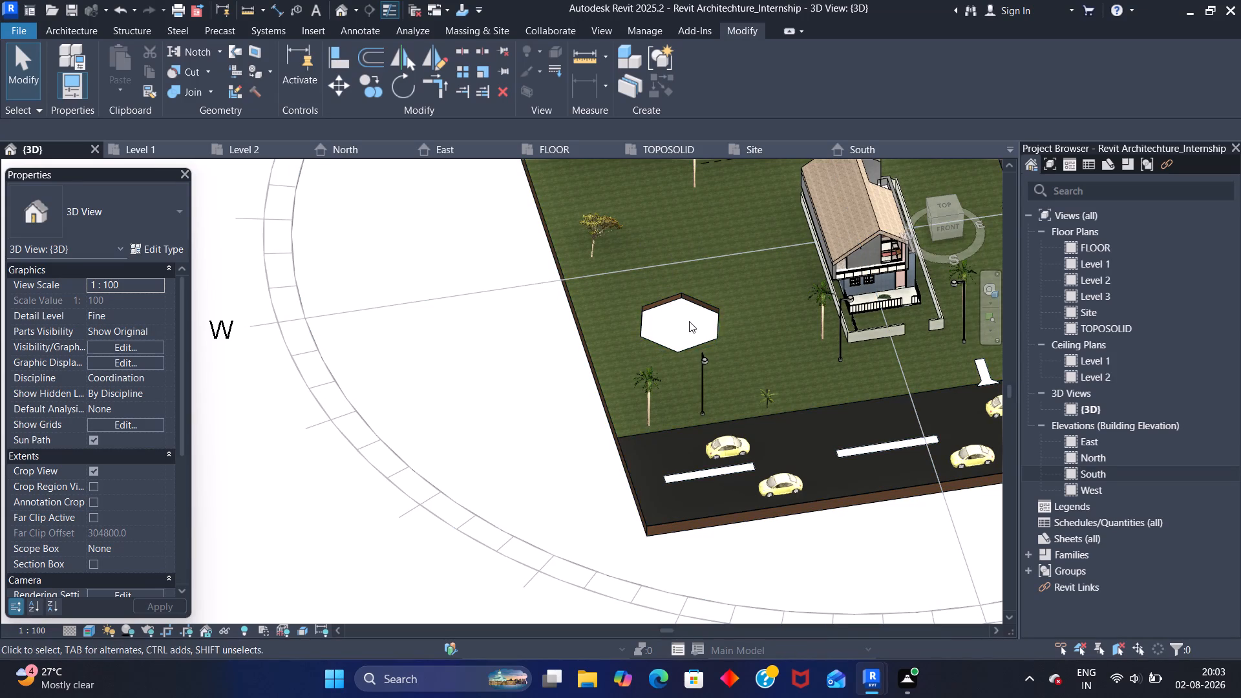
middle_click_drag(753, 334, 665, 317, "shift")
middle_click_drag(706, 308, 752, 322, "shift")
middle_click_drag(771, 226, 759, 224)
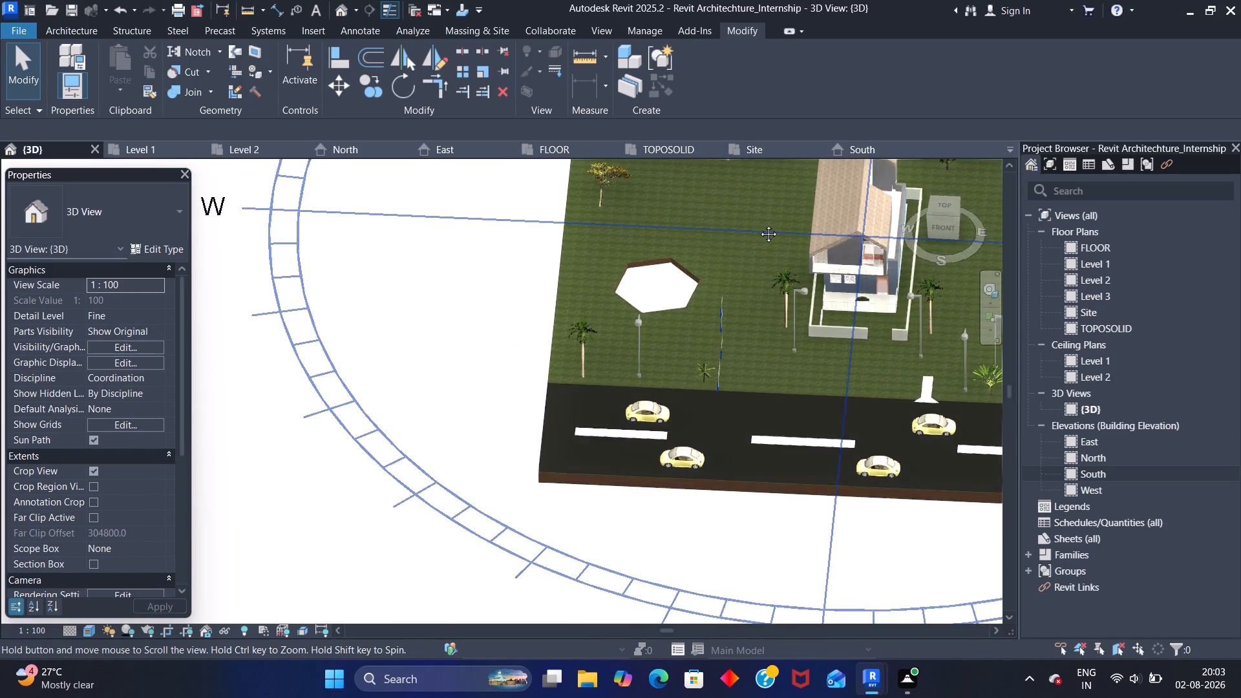
middle_click_drag(759, 224, 568, 276)
middle_click_drag(591, 275, 590, 149, "shift")
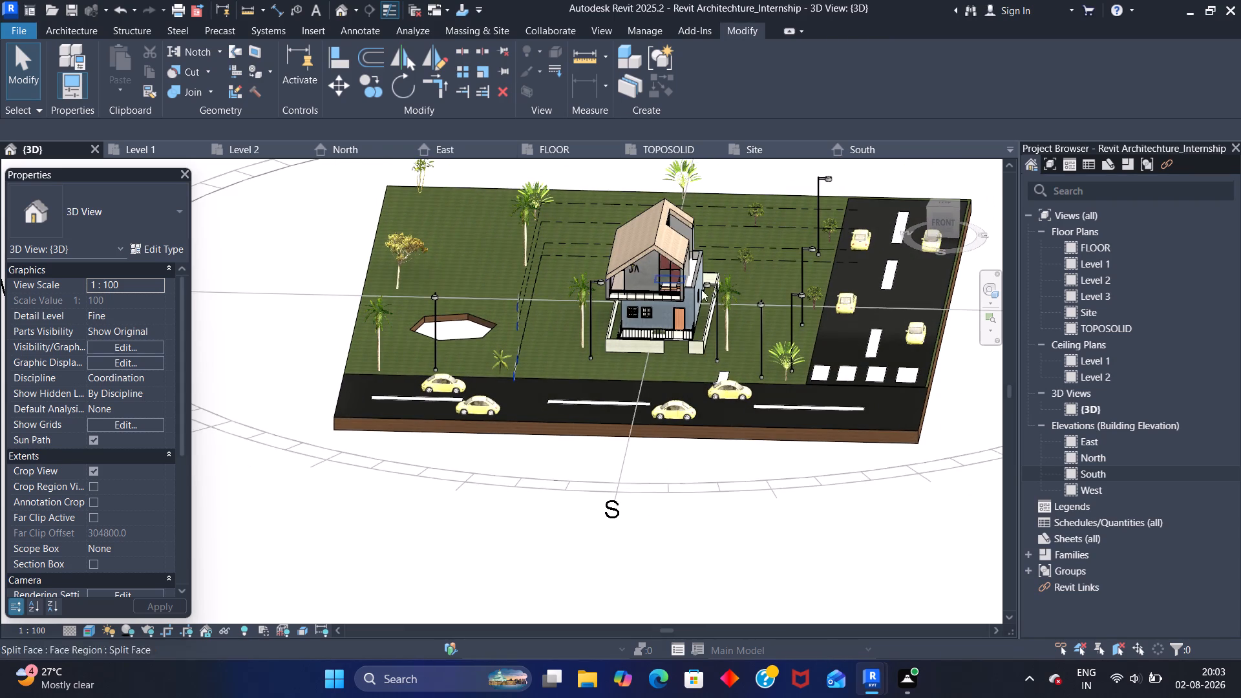
middle_click_drag(760, 276, 778, 242, "shift")
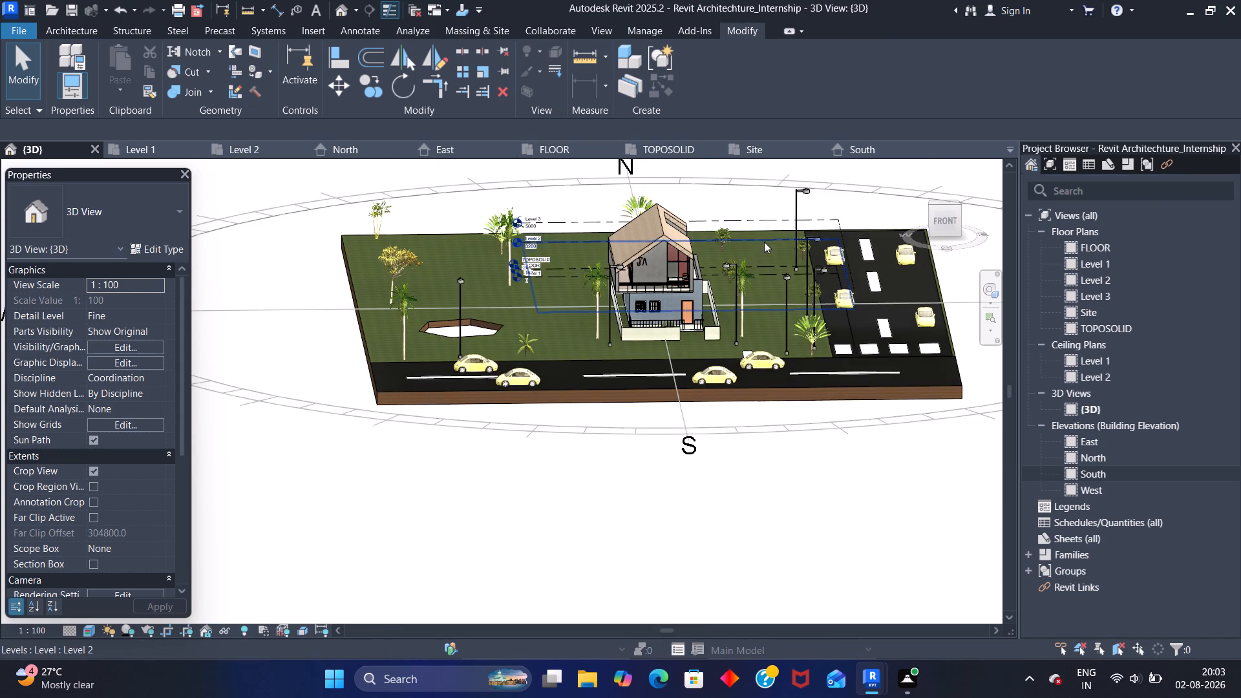
middle_click_drag(764, 240, 743, 242, "shift")
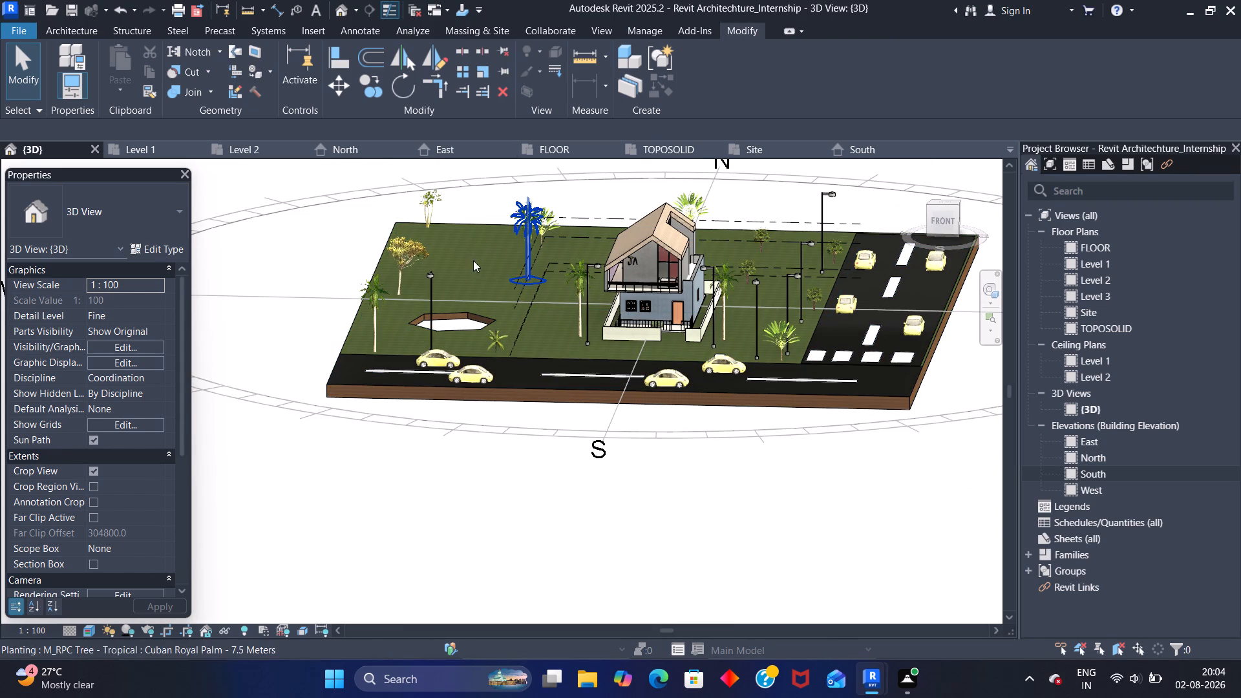
scroll(667, 316, "up", 13)
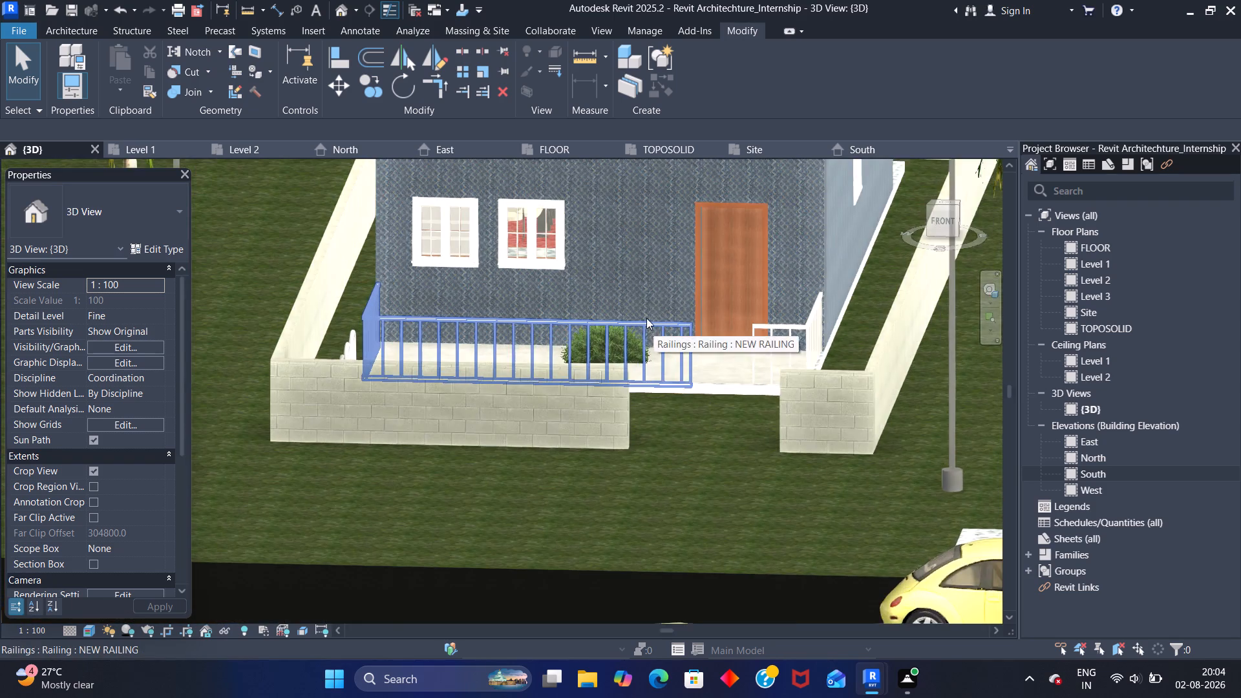
scroll(646, 318, "up", 1)
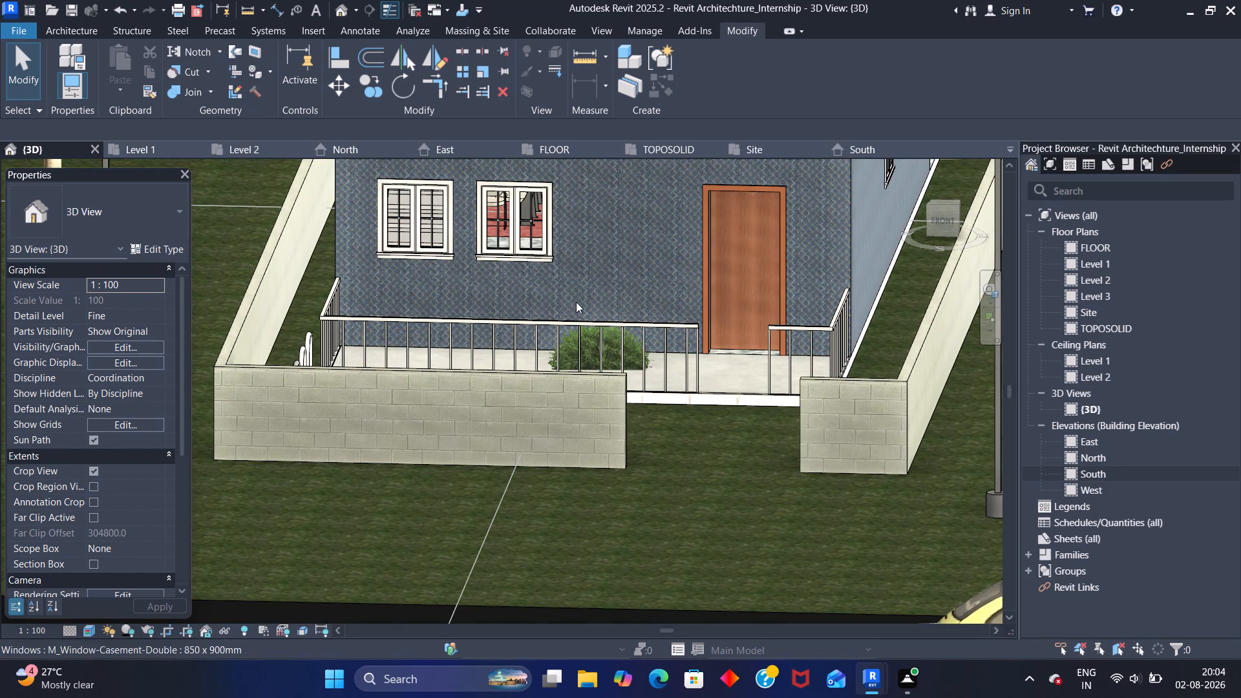
middle_click_drag(592, 282, 602, 368, "shift")
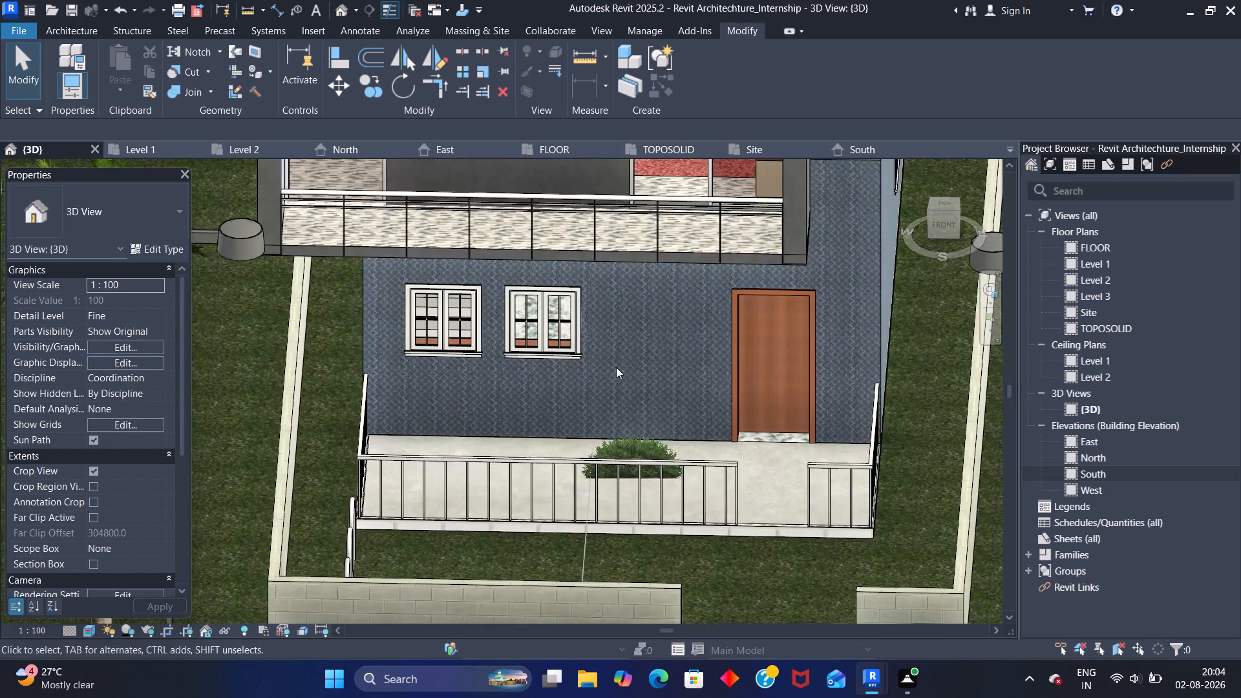
middle_click_drag(611, 351, 591, 284, "shift")
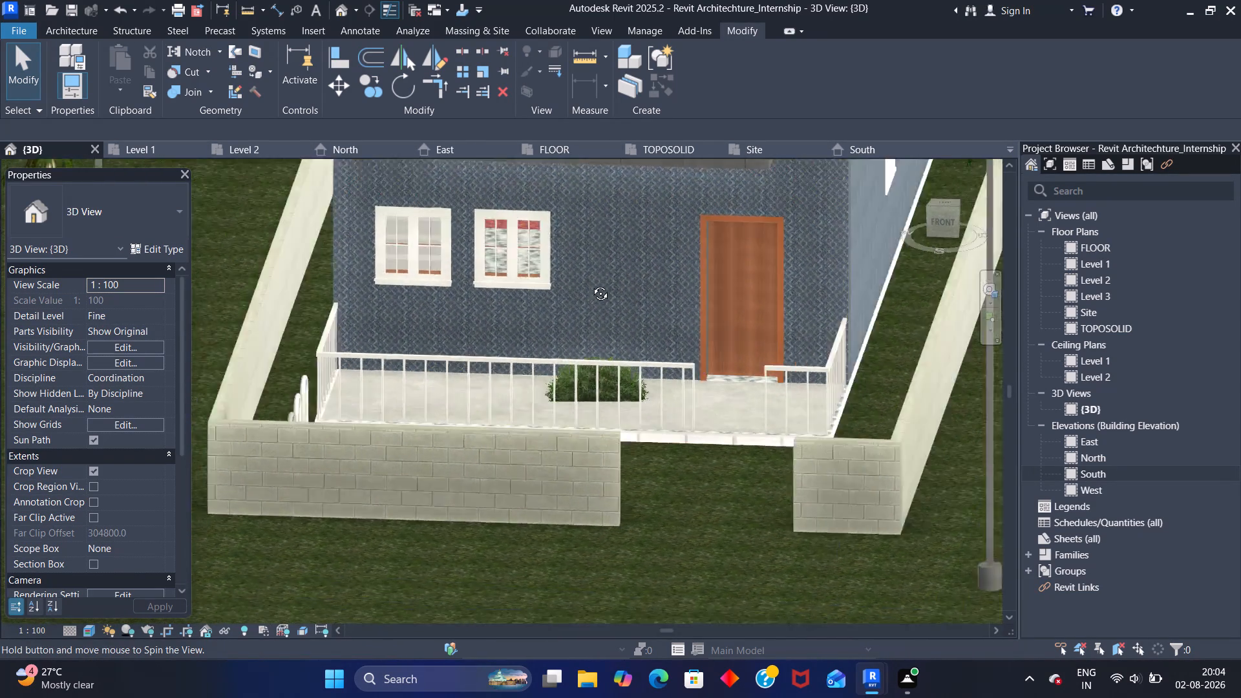
middle_click_drag(591, 284, 623, 280, "shift")
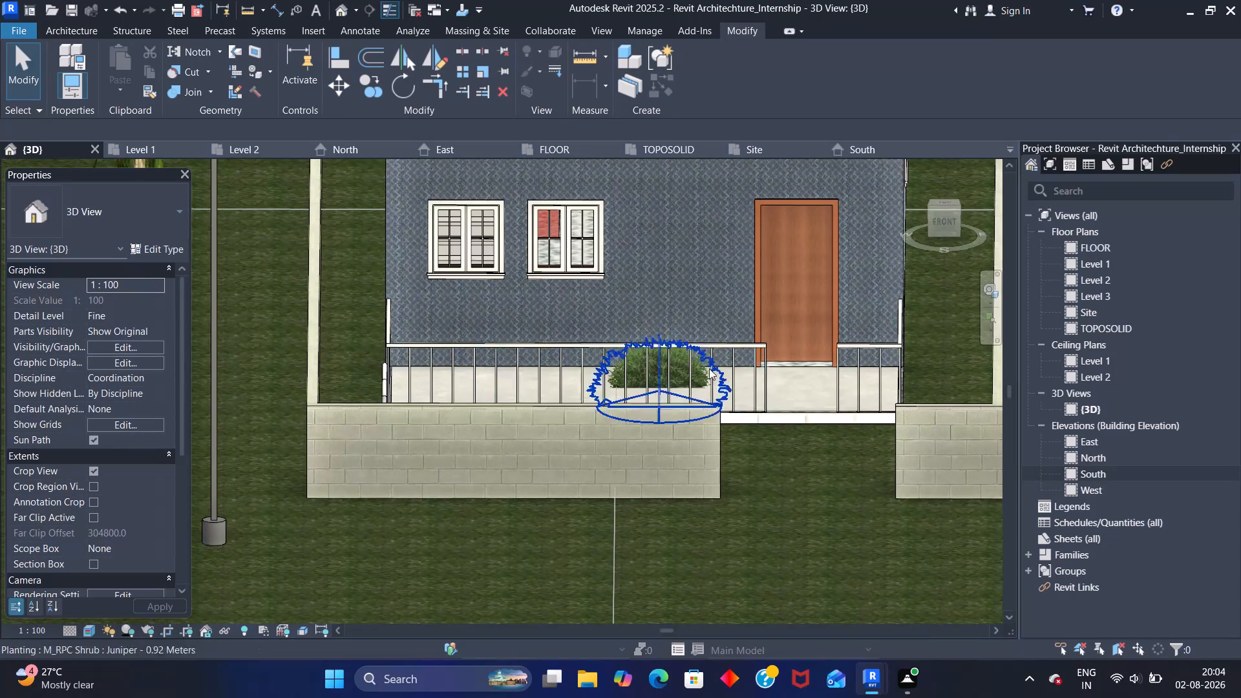
Examine the white flared path at the road edge south of the house, in 3D and in the Level 1 floor plan.
scroll(733, 395, "down", 10)
scroll(891, 480, "up", 4)
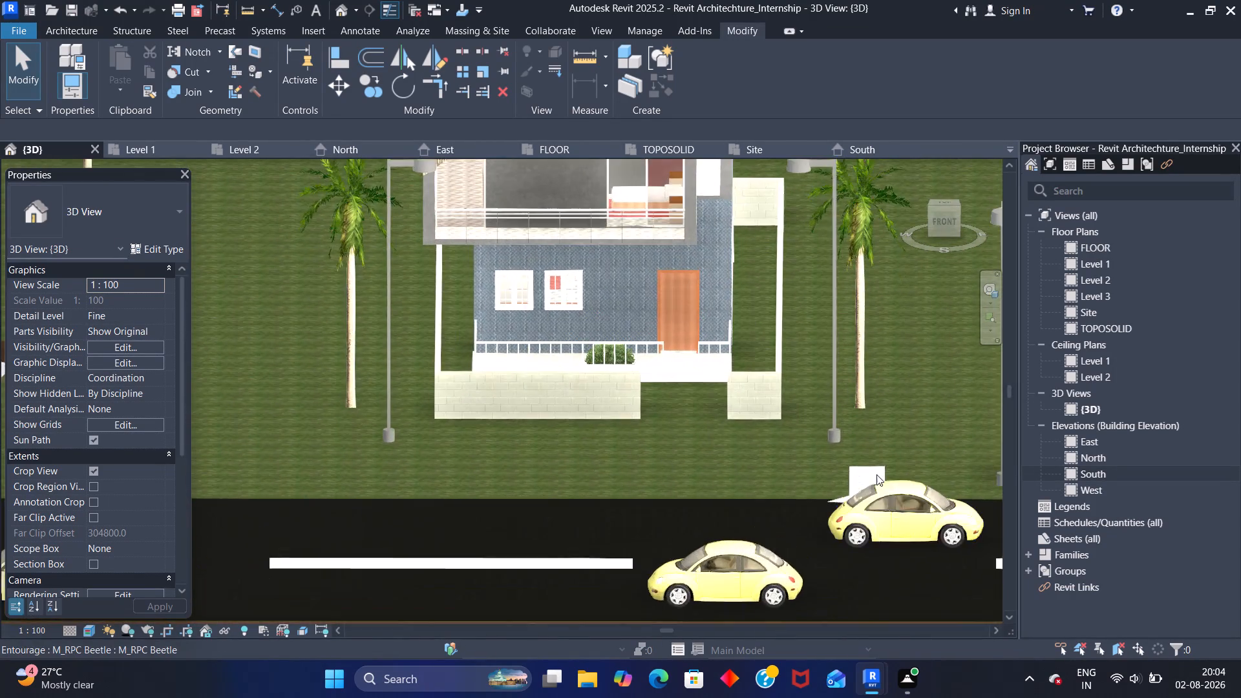
scroll(876, 474, "up", 5)
middle_click_drag(858, 447, 858, 465, "shift")
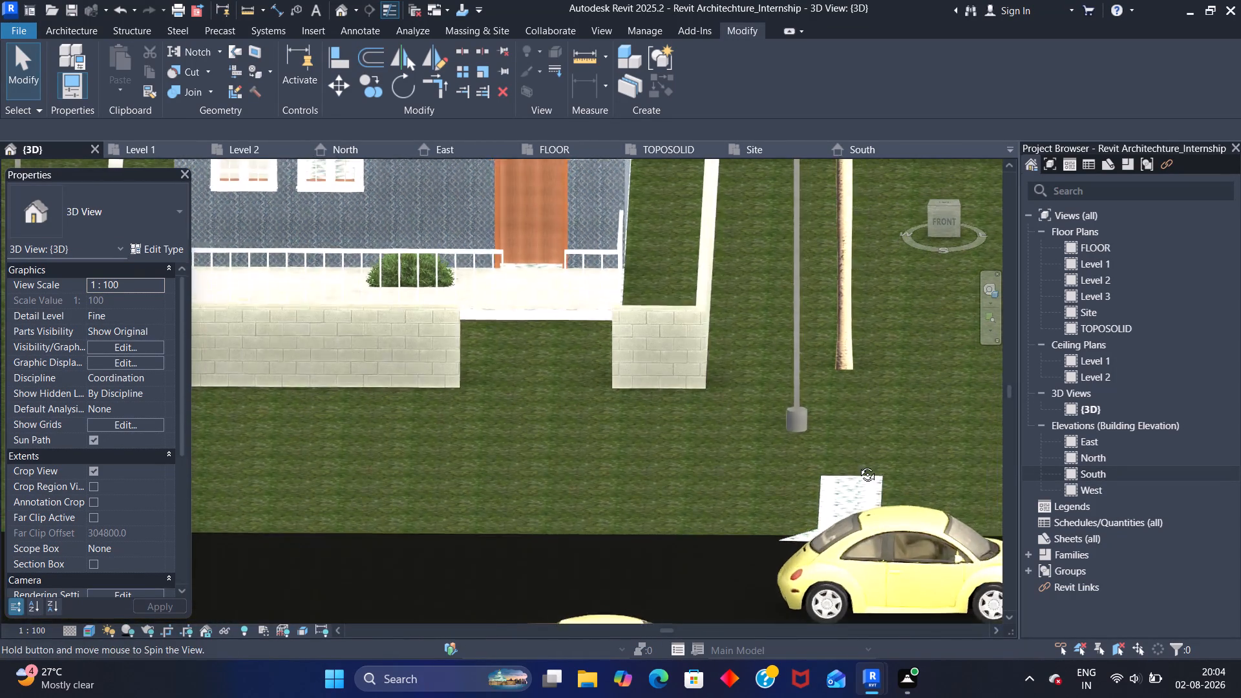
middle_click_drag(858, 465, 884, 484, "shift")
left_click(163, 148)
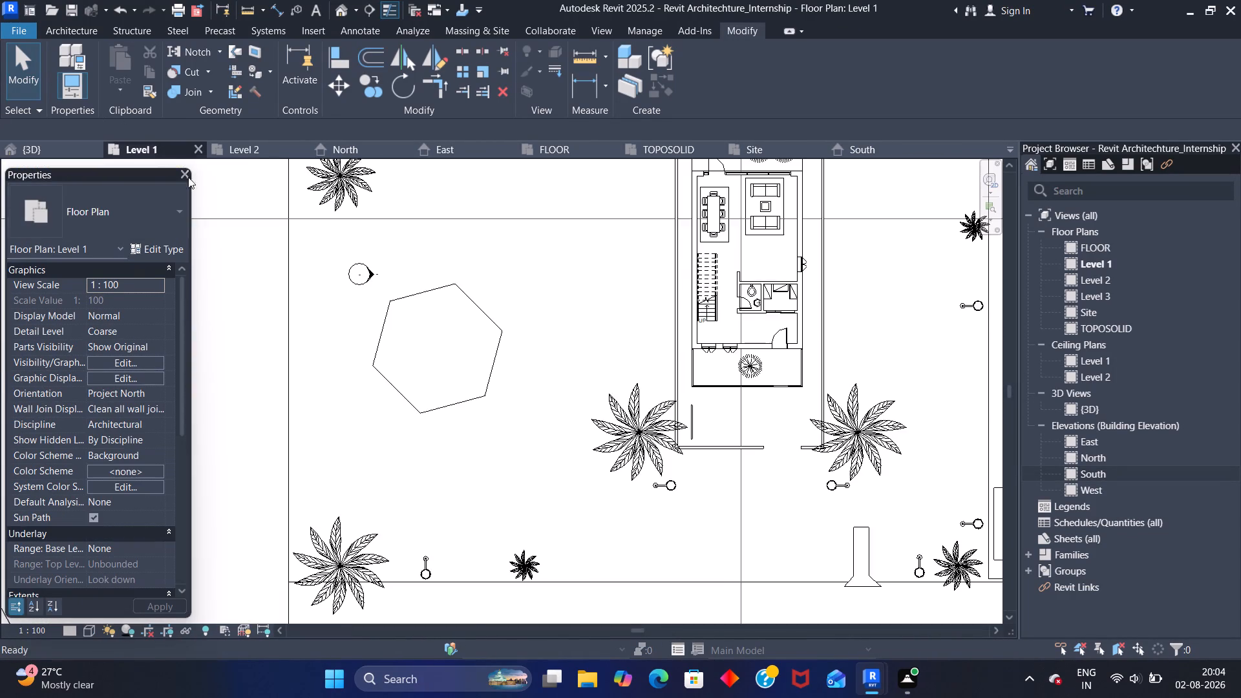
scroll(495, 331, "down", 2)
middle_click_drag(505, 302, 308, 183)
middle_click_drag(536, 366, 386, 302)
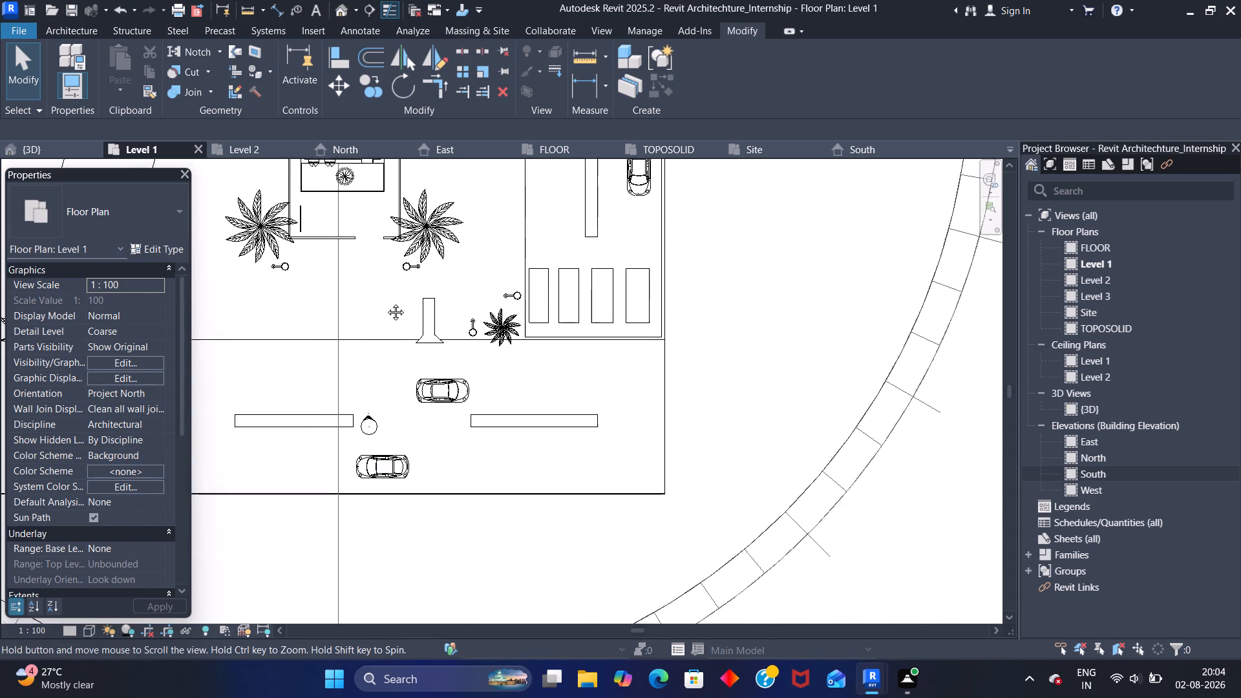
middle_click_drag(386, 302, 349, 291)
scroll(377, 297, "up", 6)
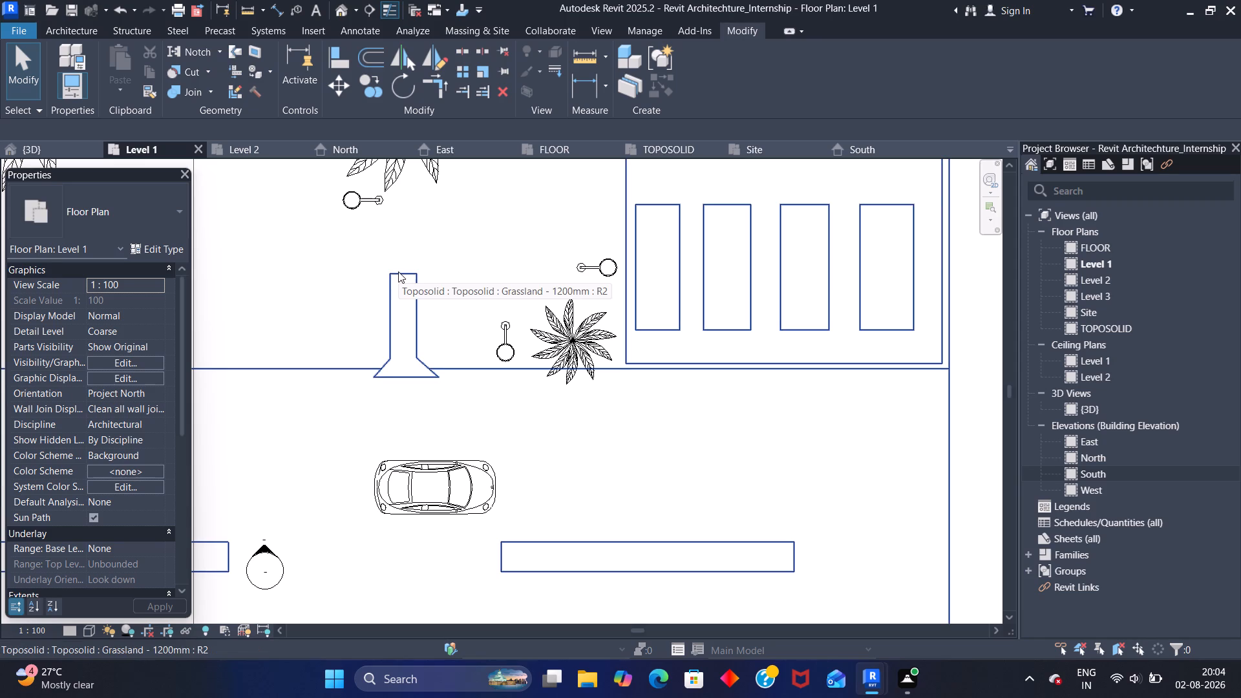
left_click(398, 271)
key("Escape")
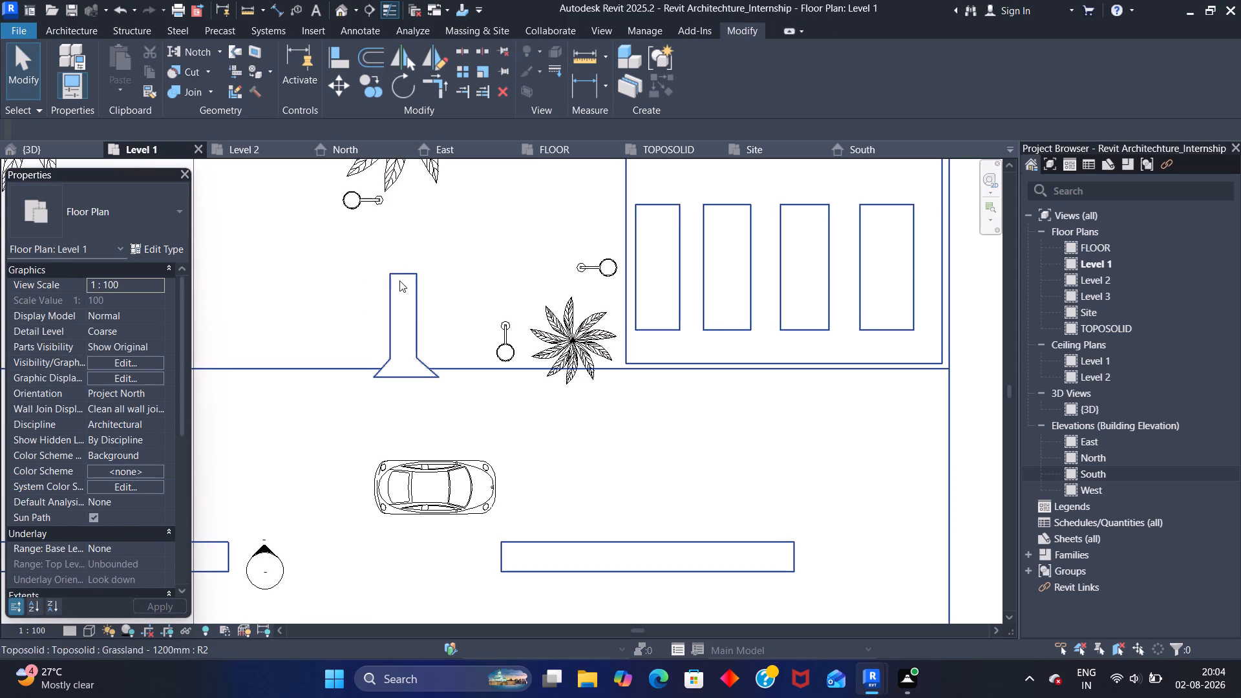
scroll(400, 277, "up", 1)
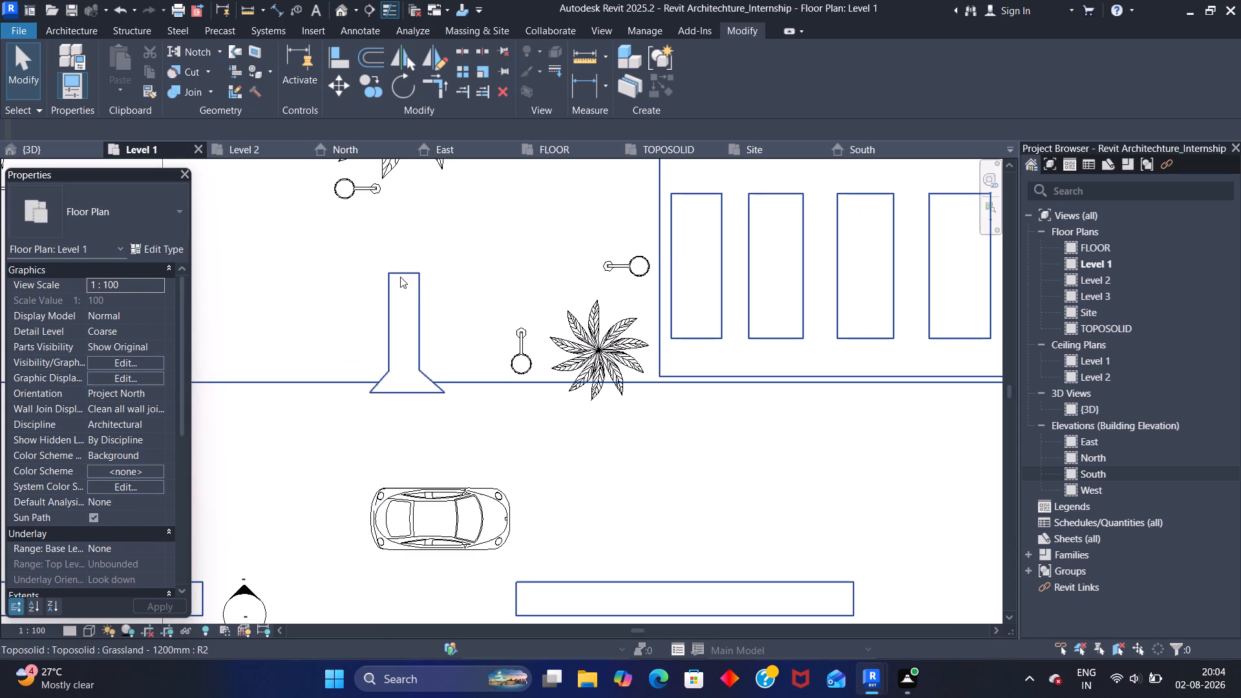
scroll(400, 277, "up", 7)
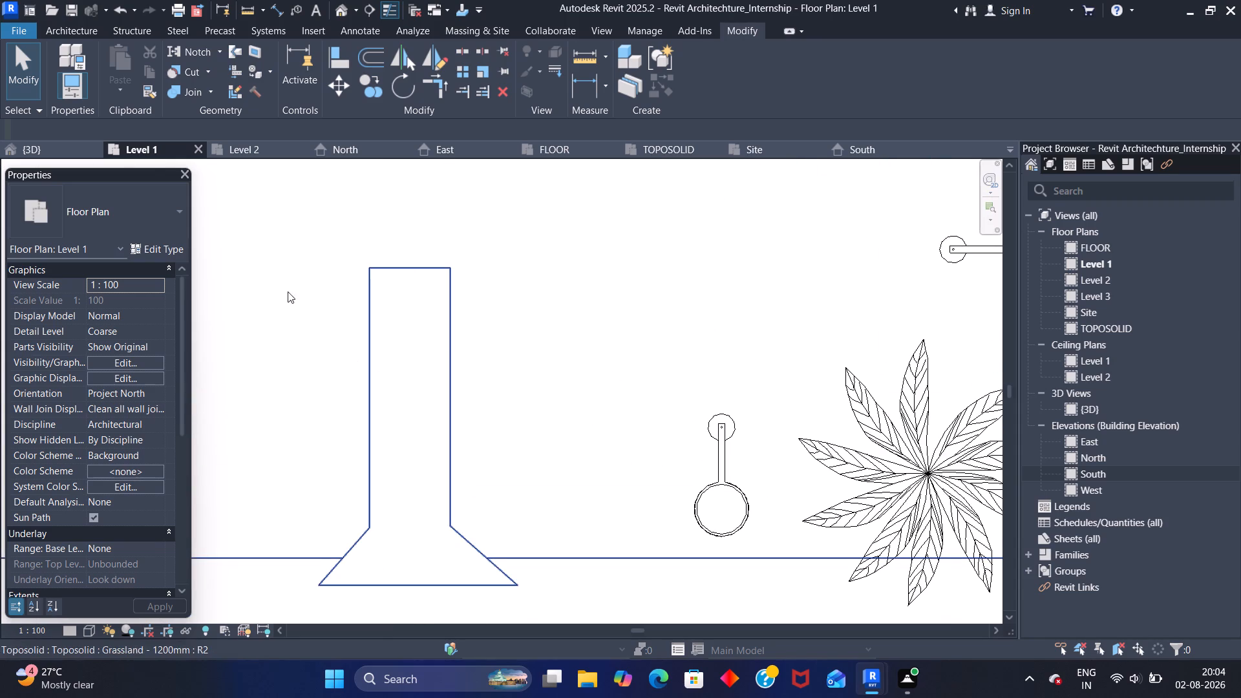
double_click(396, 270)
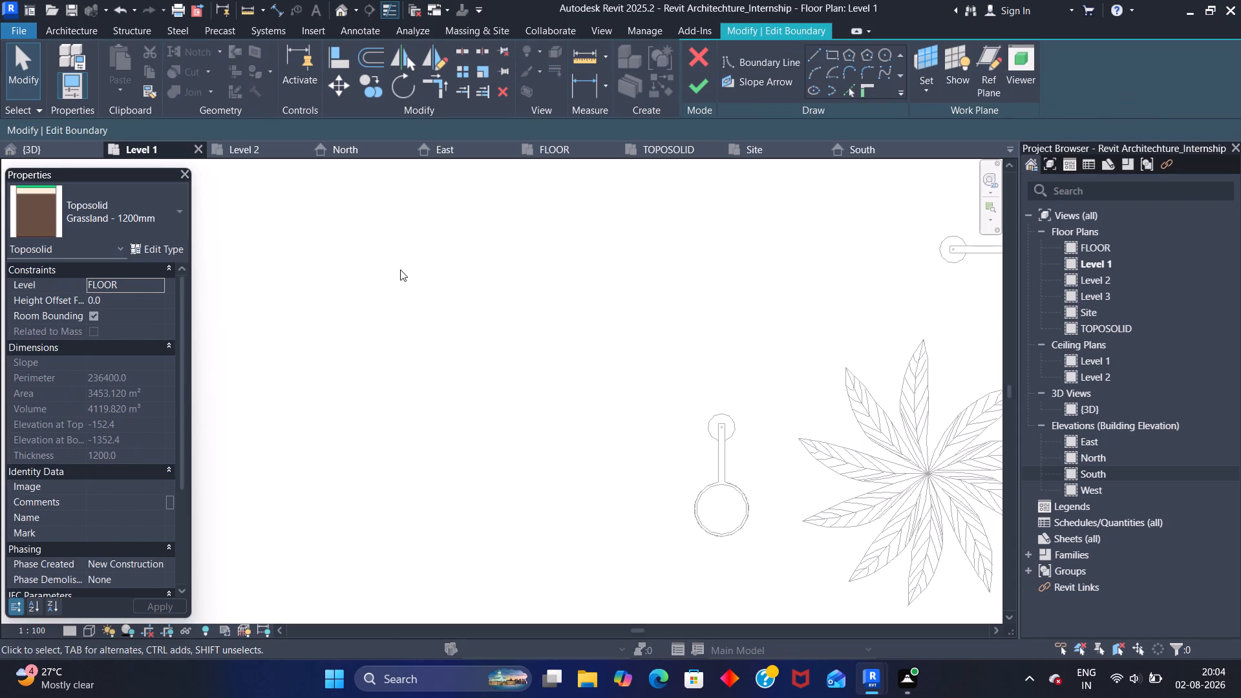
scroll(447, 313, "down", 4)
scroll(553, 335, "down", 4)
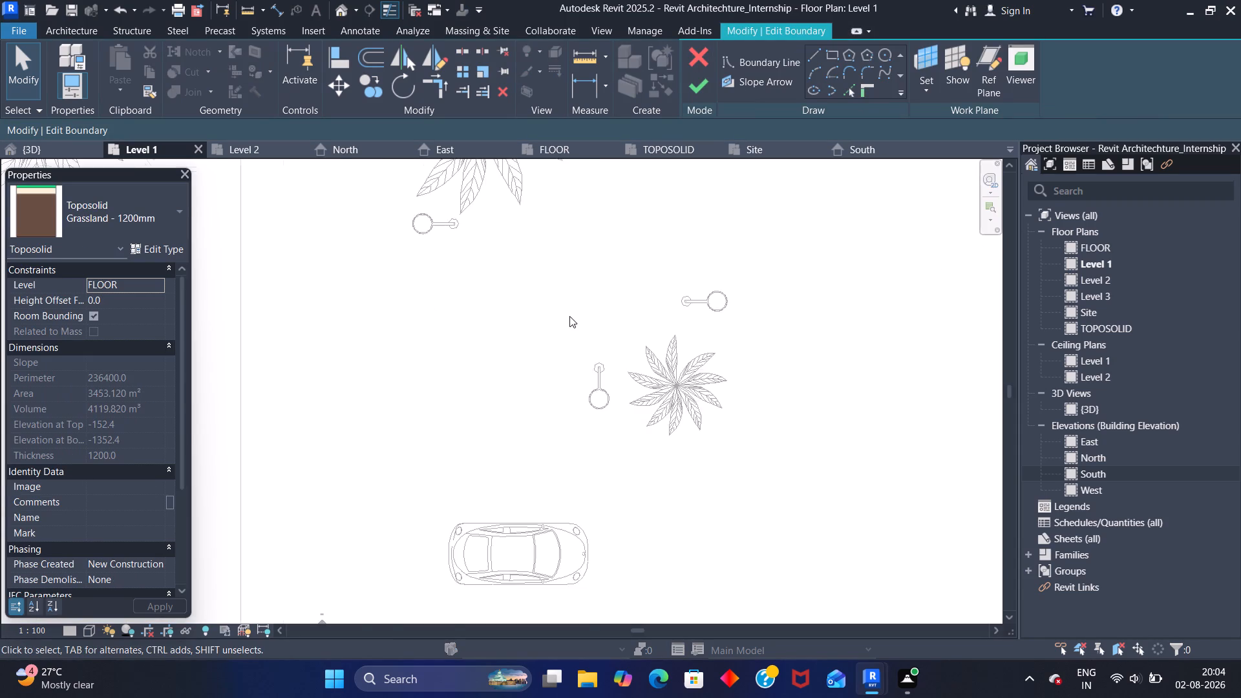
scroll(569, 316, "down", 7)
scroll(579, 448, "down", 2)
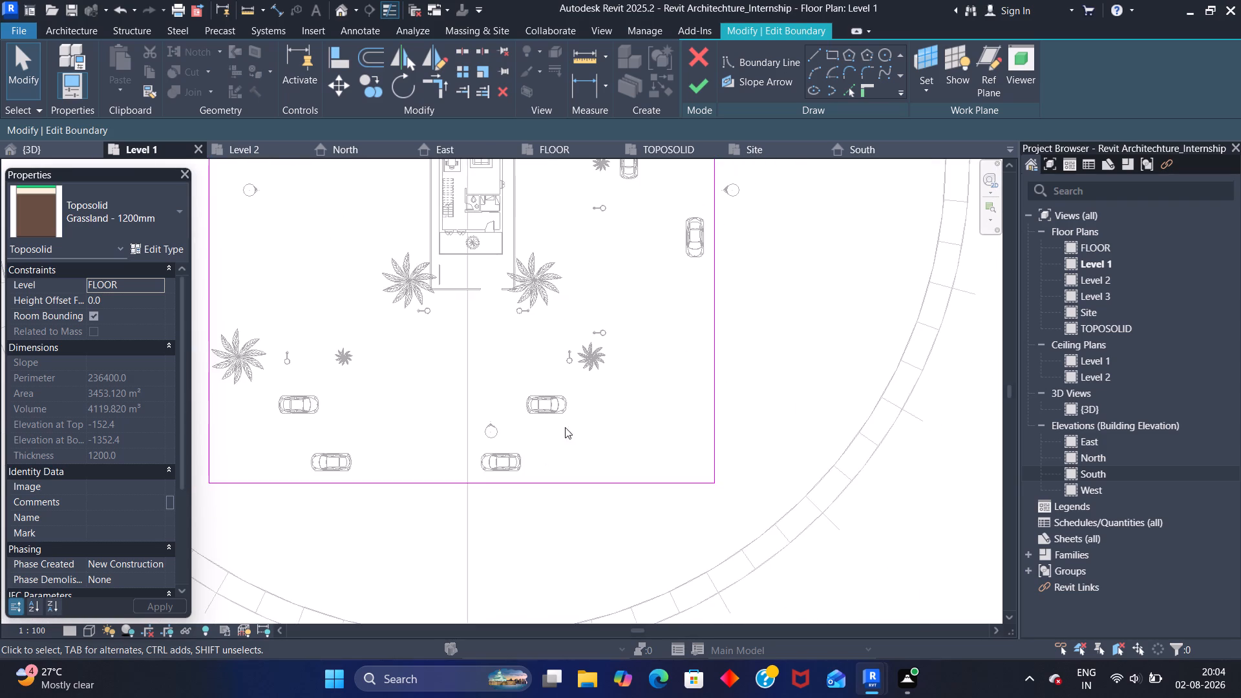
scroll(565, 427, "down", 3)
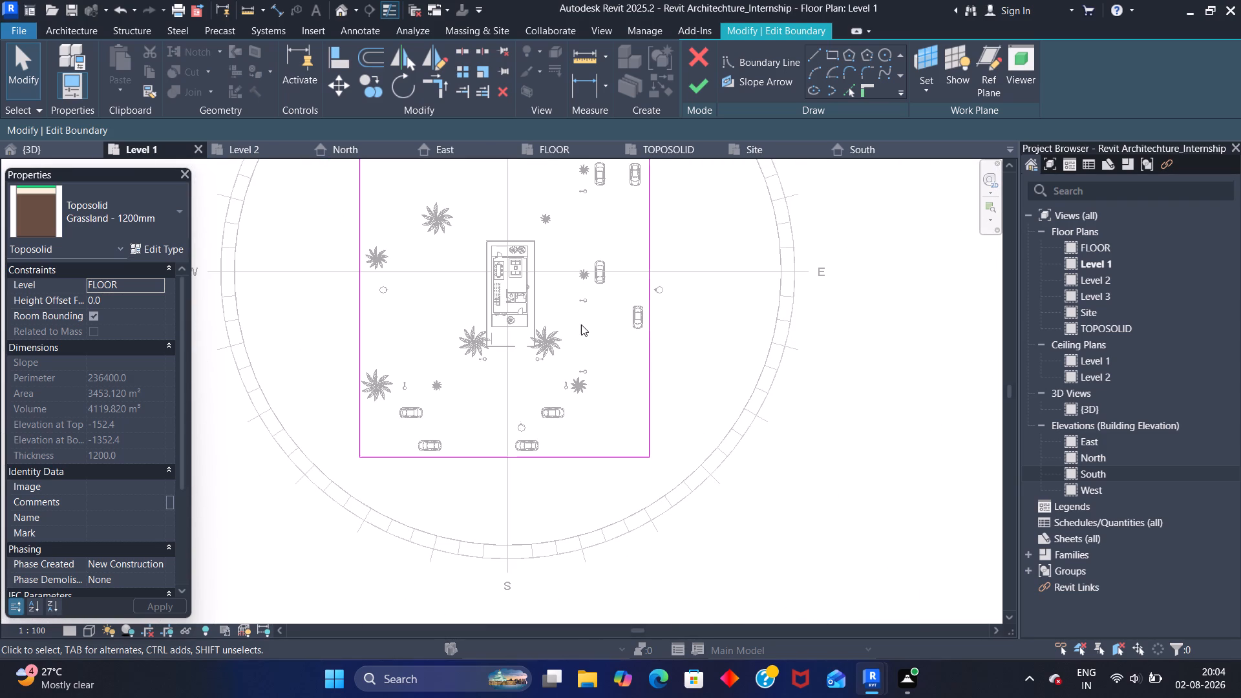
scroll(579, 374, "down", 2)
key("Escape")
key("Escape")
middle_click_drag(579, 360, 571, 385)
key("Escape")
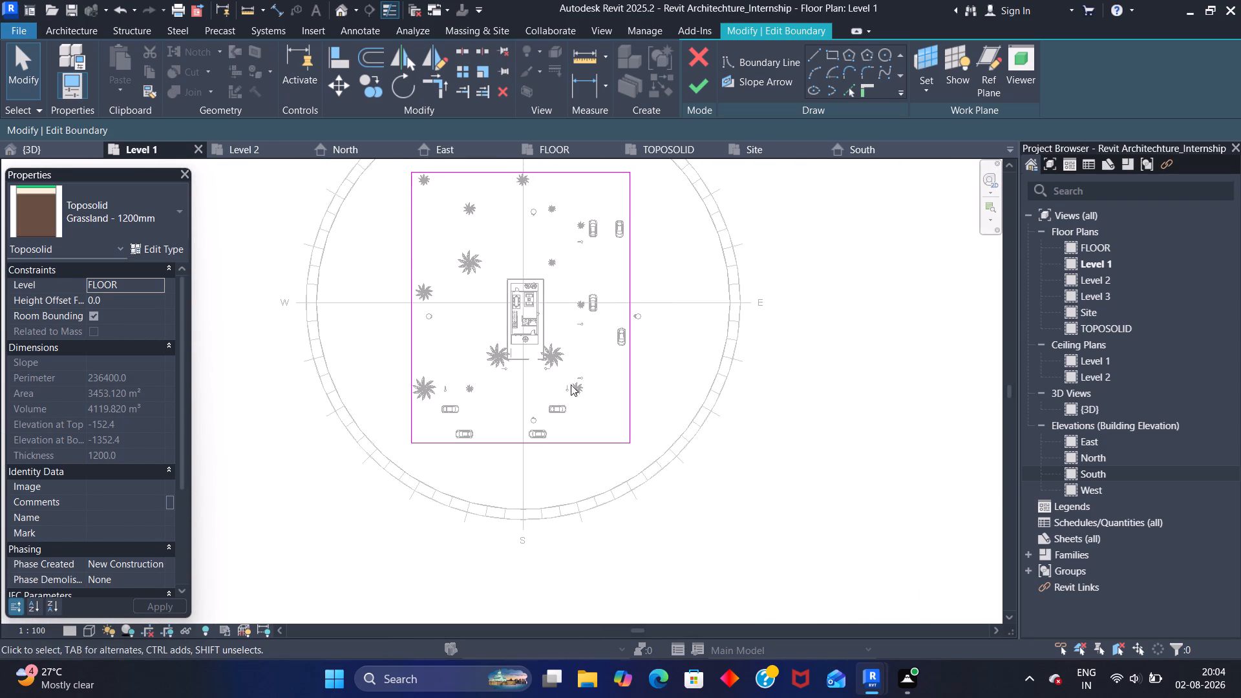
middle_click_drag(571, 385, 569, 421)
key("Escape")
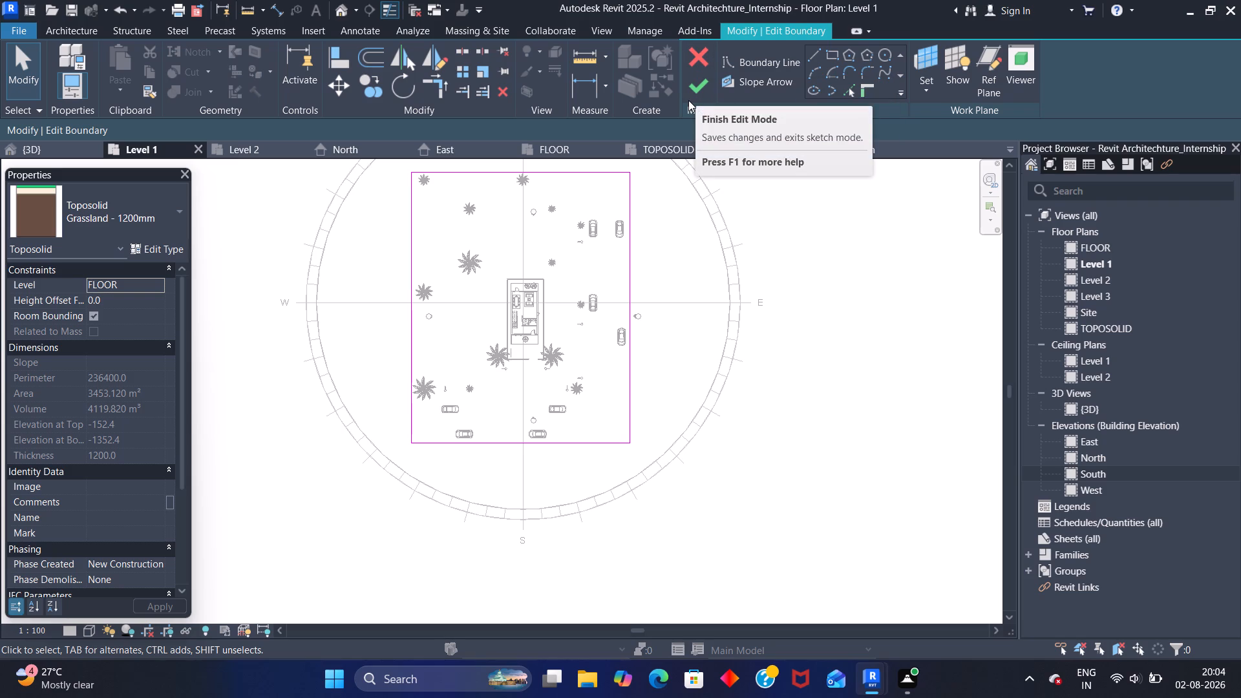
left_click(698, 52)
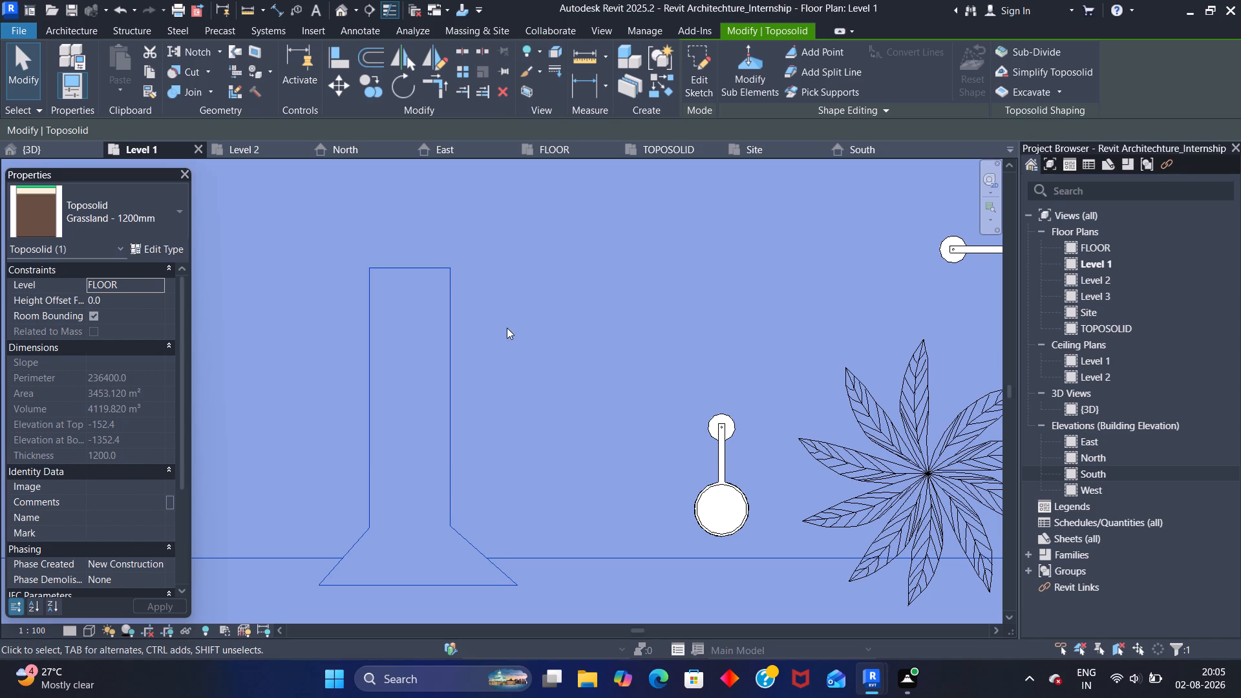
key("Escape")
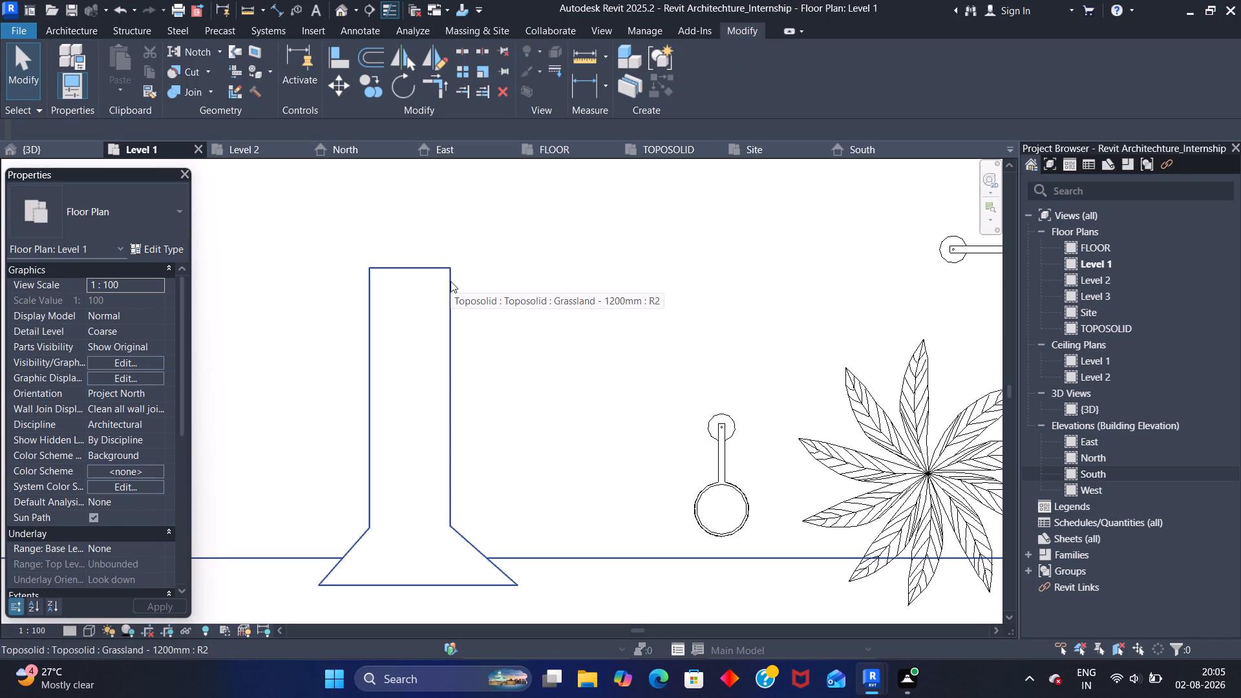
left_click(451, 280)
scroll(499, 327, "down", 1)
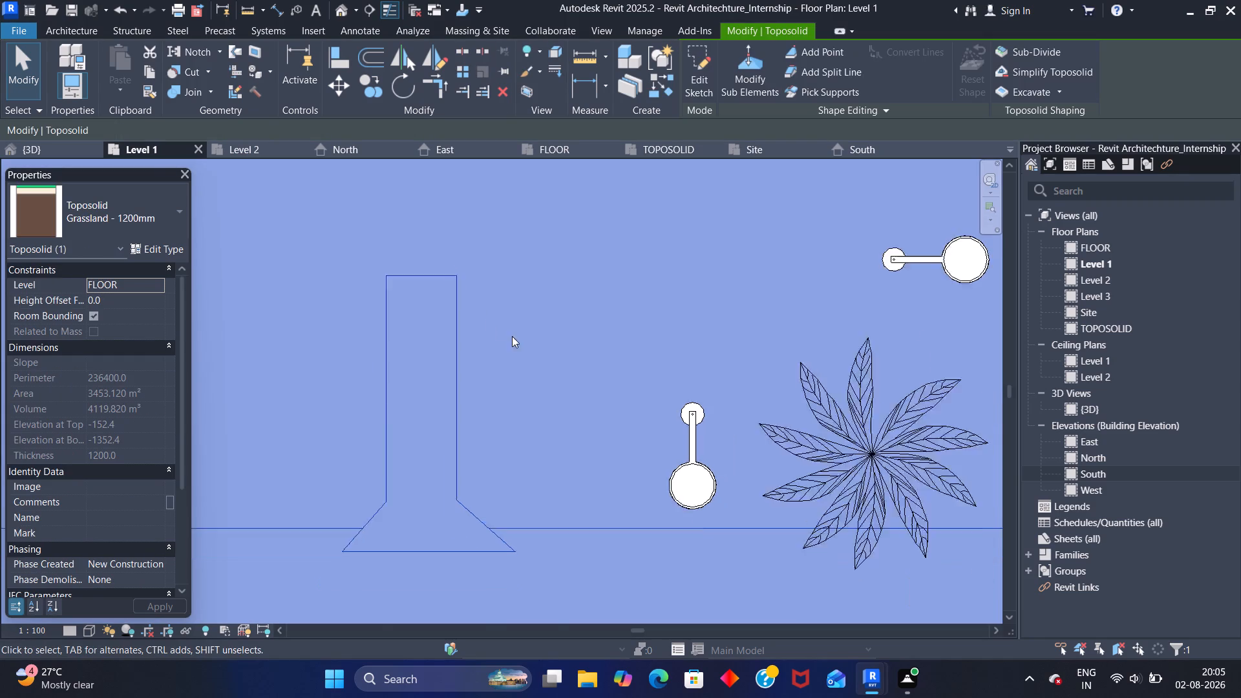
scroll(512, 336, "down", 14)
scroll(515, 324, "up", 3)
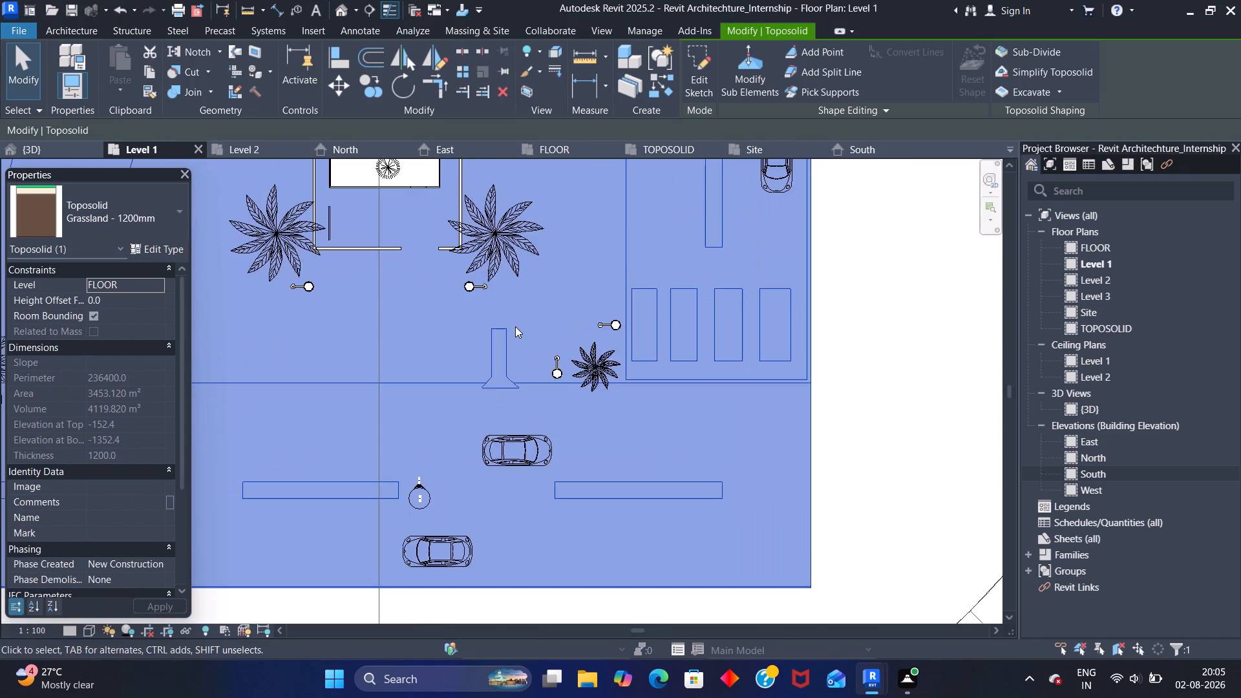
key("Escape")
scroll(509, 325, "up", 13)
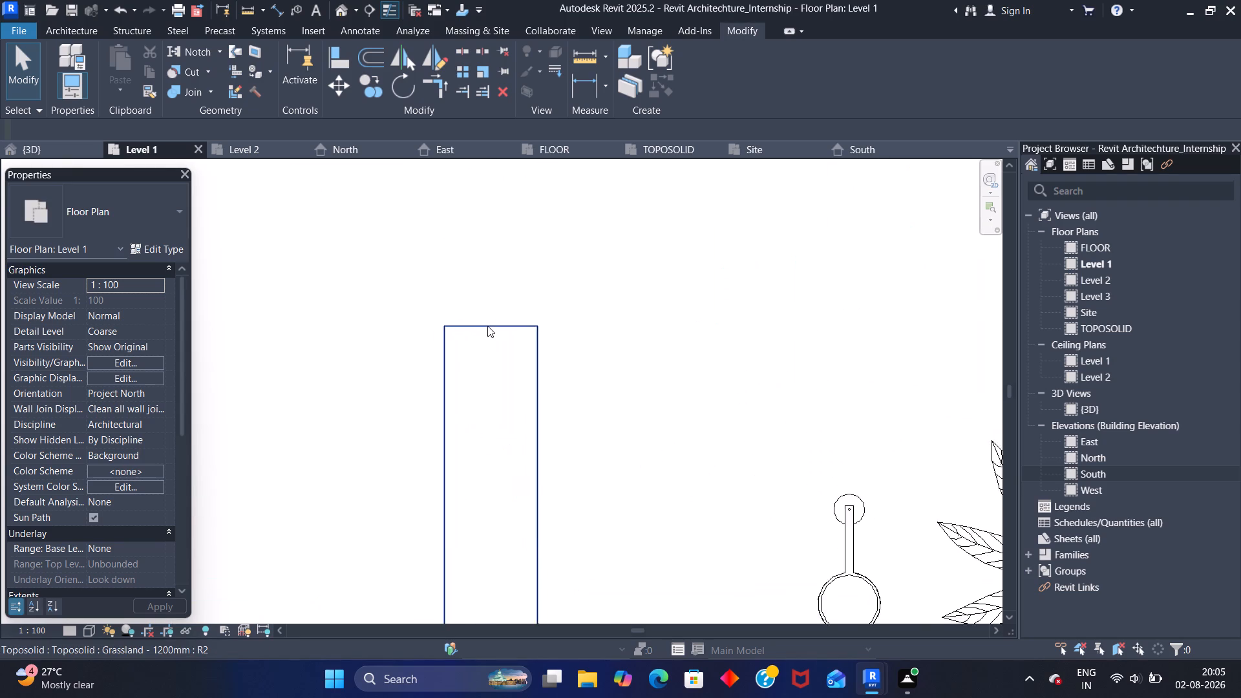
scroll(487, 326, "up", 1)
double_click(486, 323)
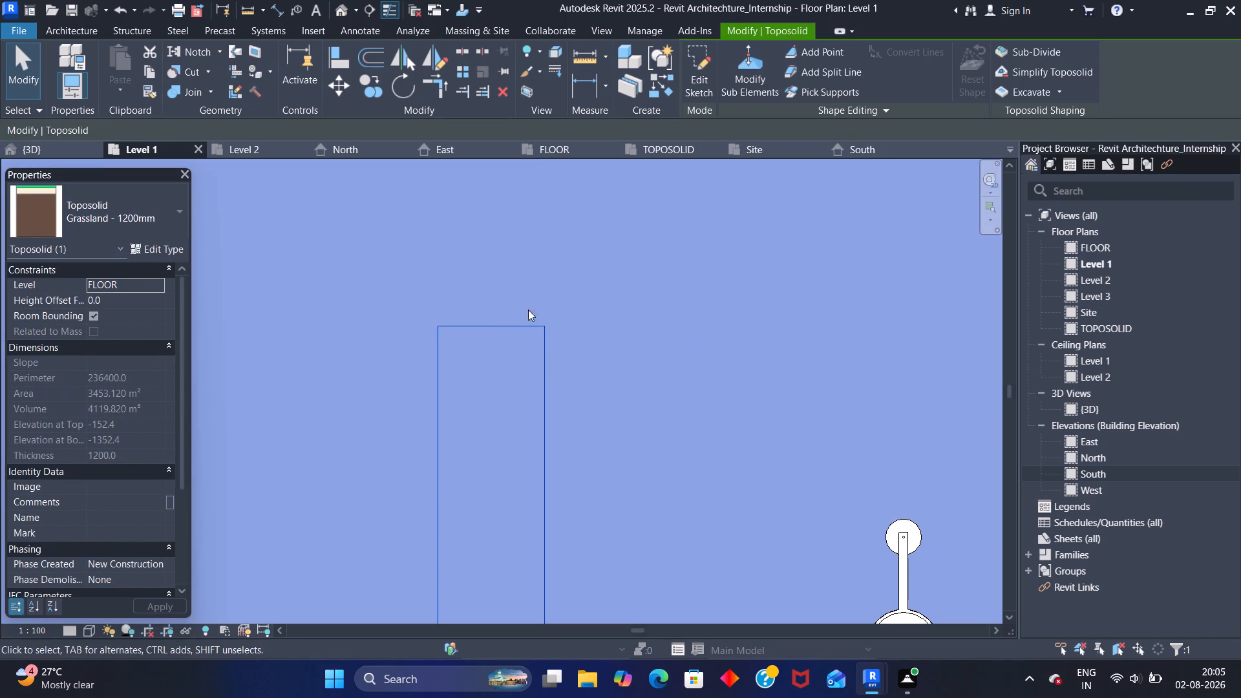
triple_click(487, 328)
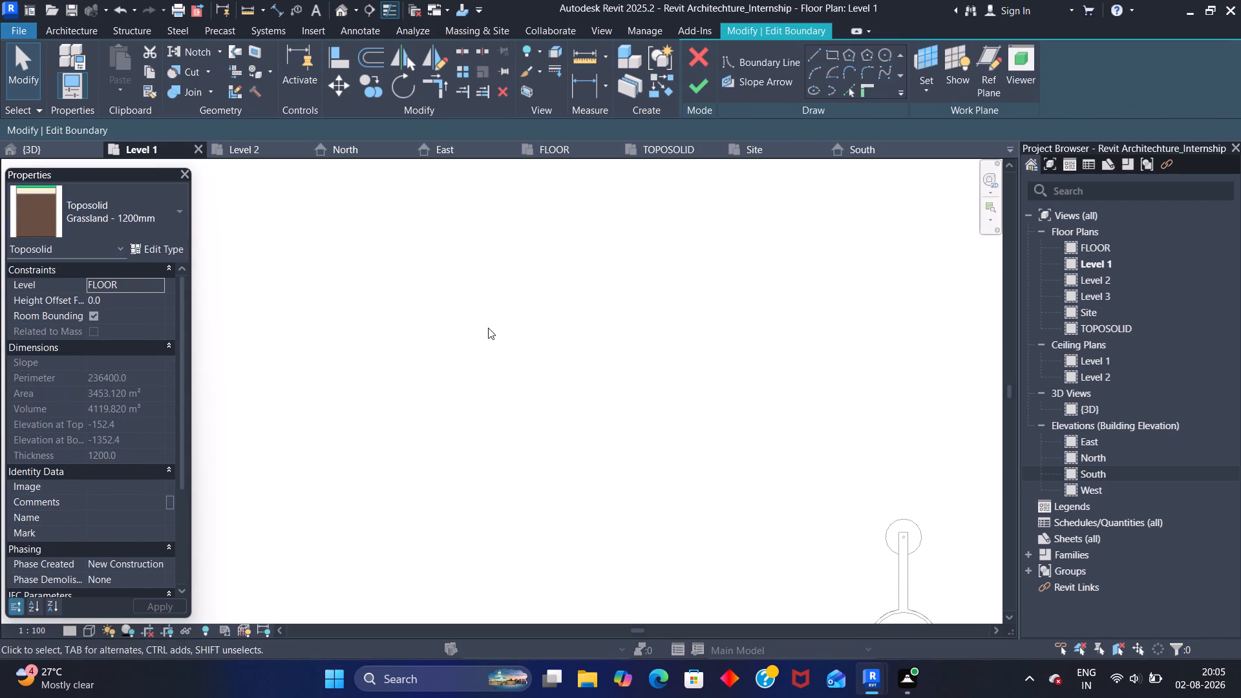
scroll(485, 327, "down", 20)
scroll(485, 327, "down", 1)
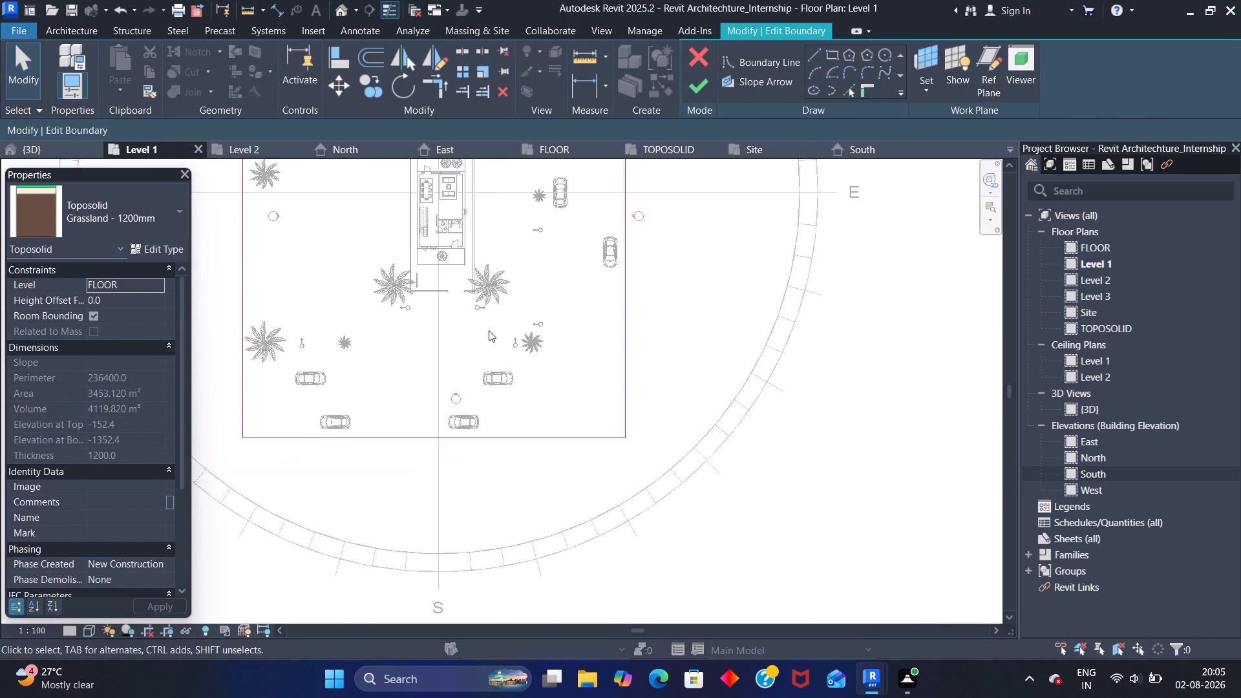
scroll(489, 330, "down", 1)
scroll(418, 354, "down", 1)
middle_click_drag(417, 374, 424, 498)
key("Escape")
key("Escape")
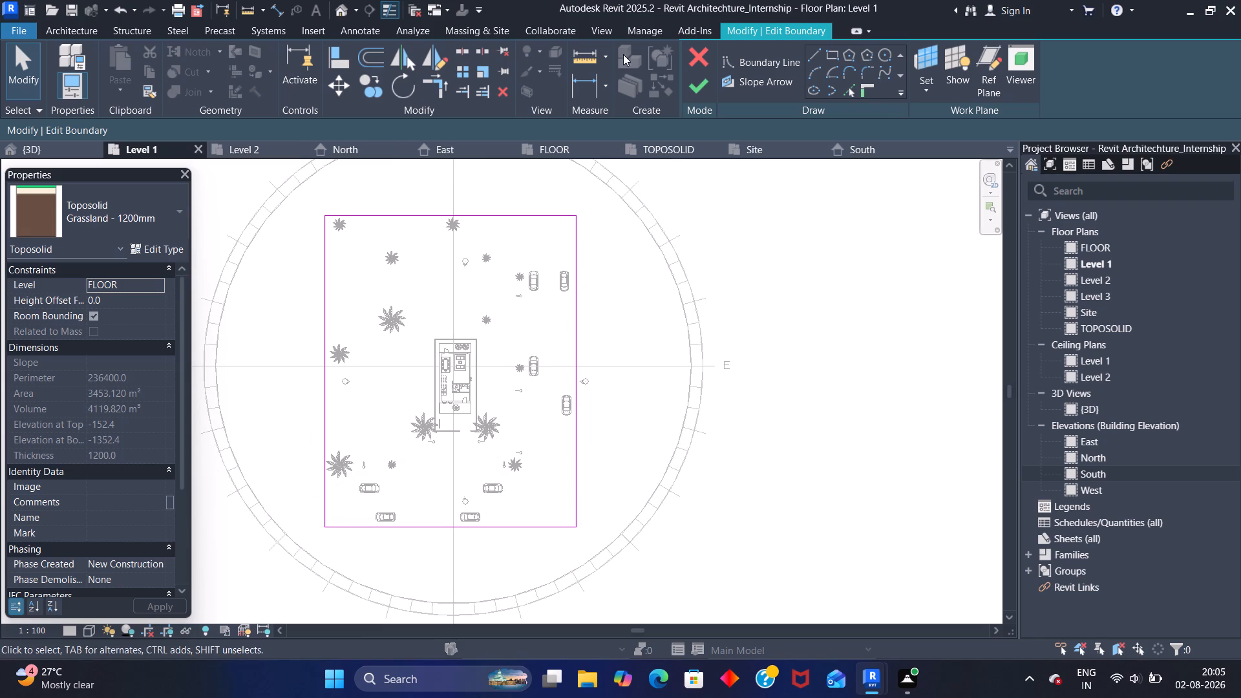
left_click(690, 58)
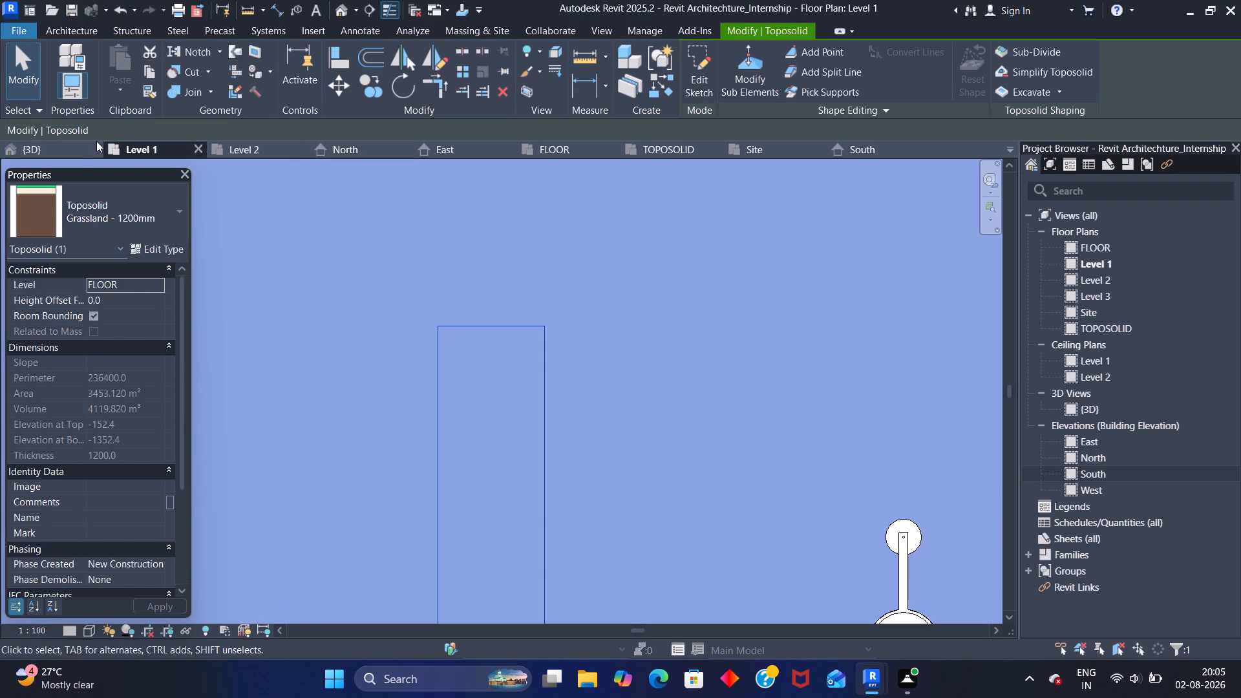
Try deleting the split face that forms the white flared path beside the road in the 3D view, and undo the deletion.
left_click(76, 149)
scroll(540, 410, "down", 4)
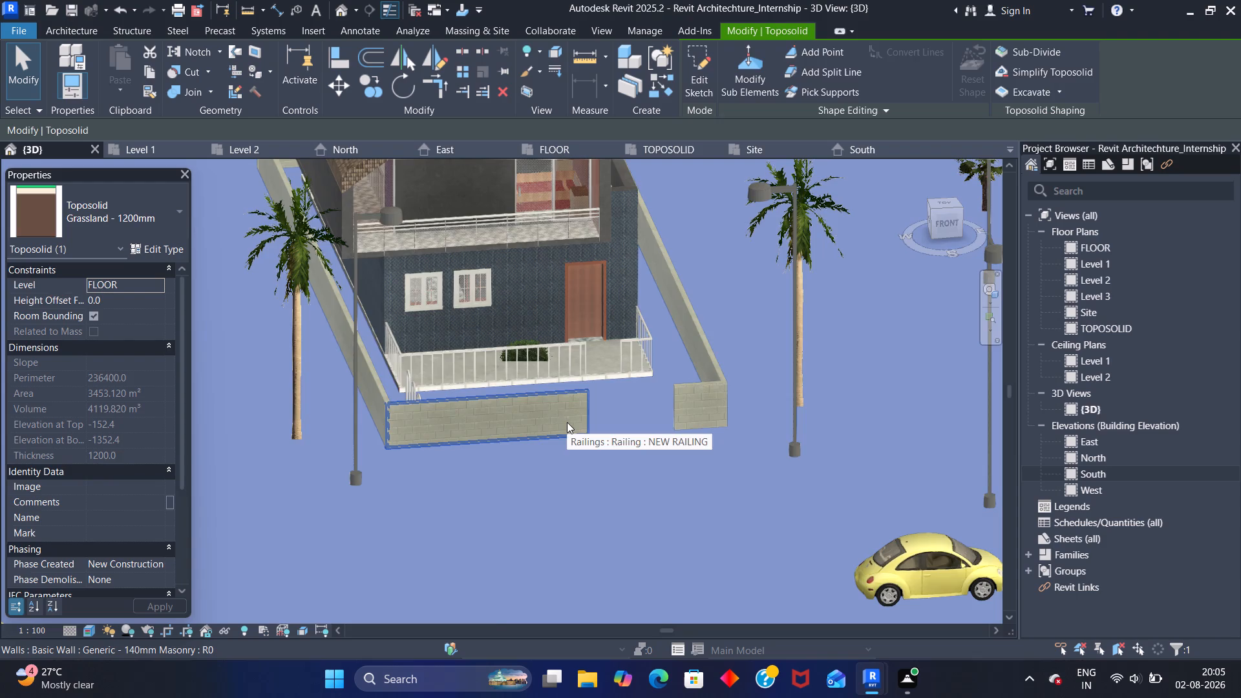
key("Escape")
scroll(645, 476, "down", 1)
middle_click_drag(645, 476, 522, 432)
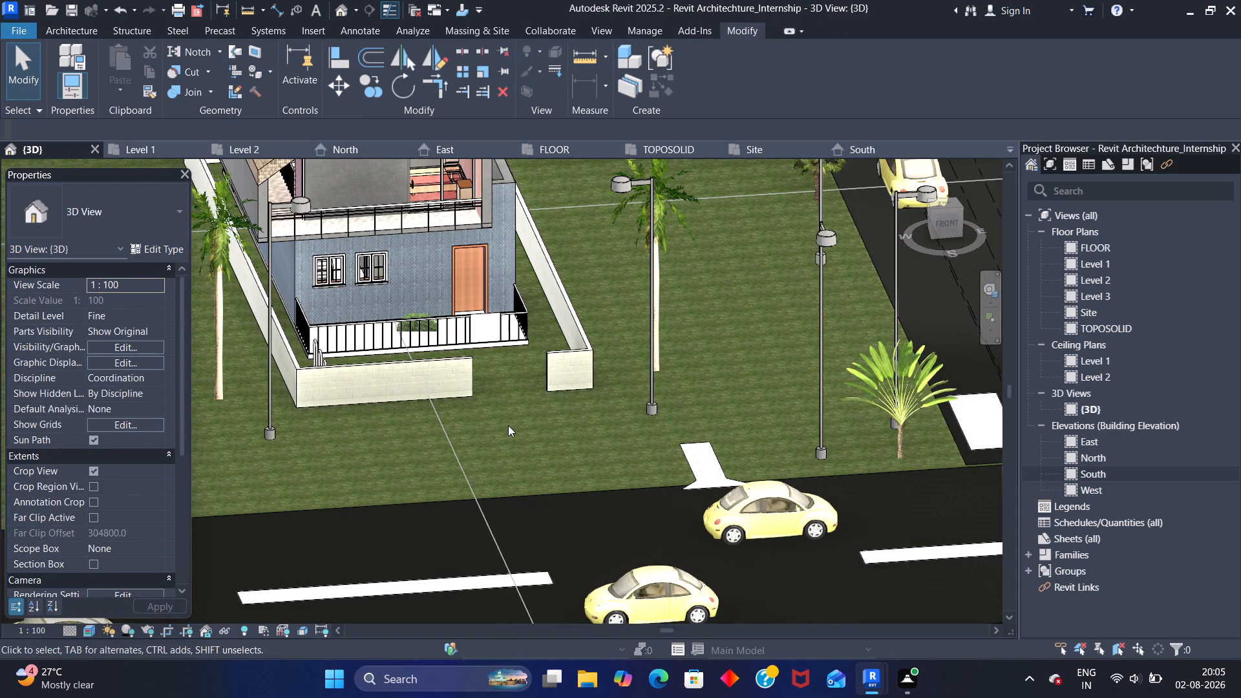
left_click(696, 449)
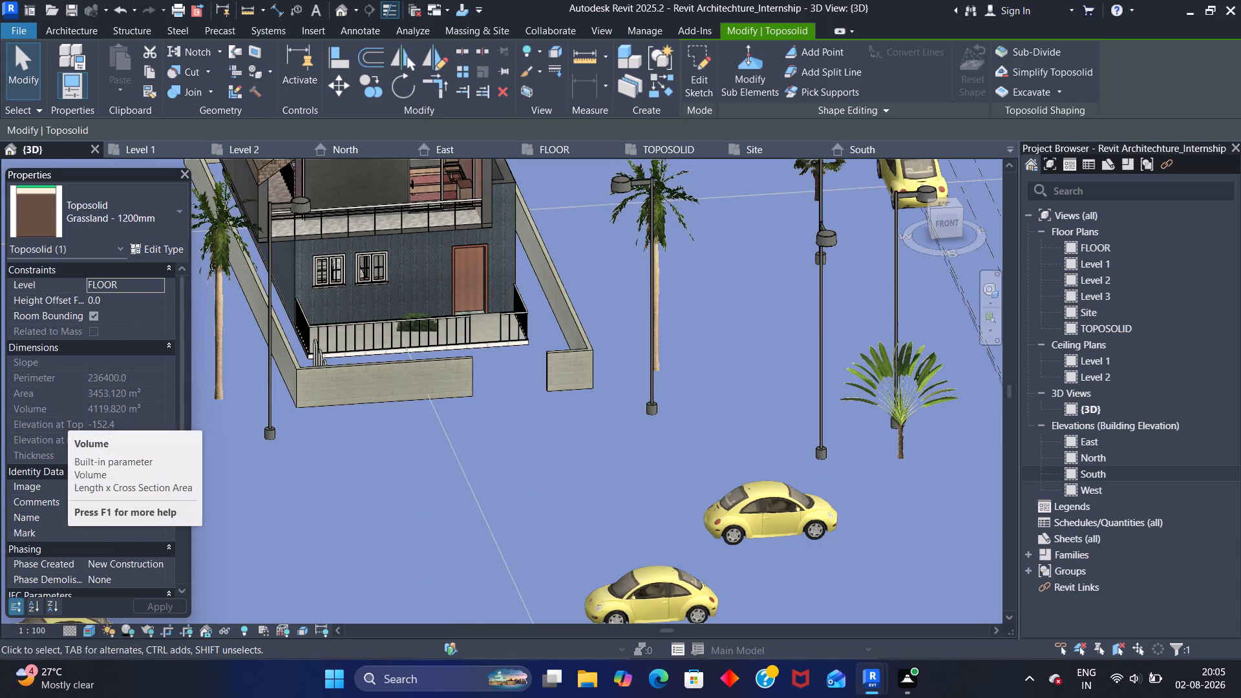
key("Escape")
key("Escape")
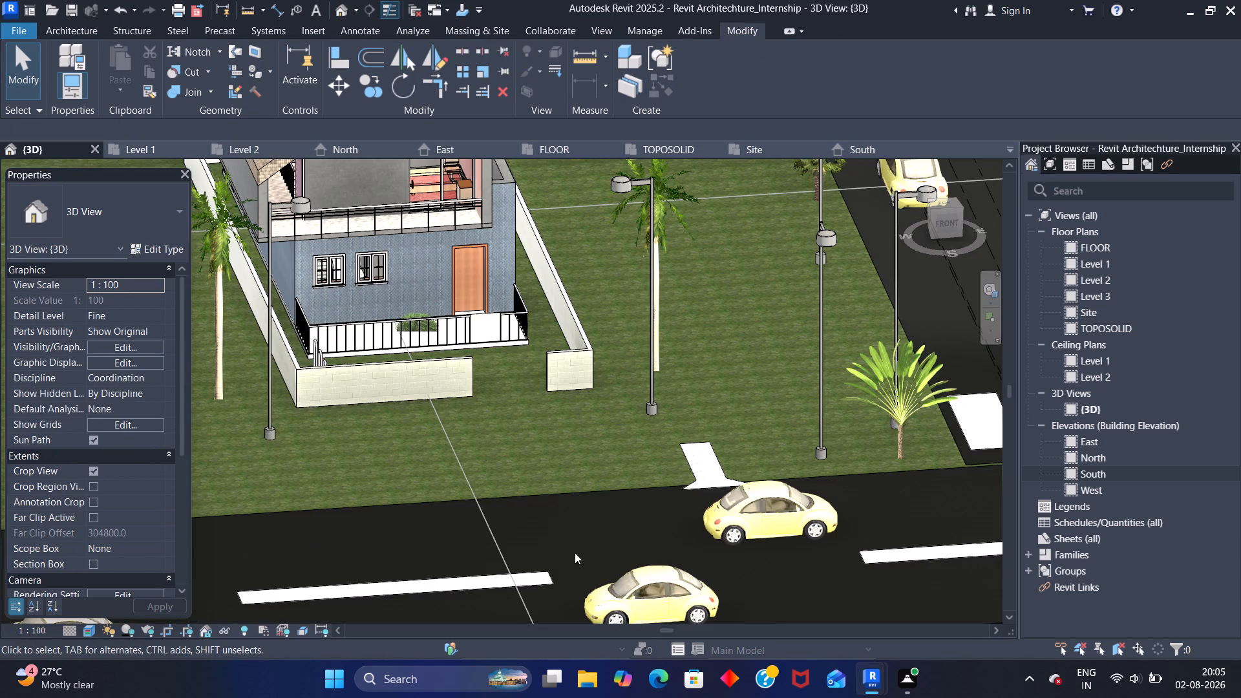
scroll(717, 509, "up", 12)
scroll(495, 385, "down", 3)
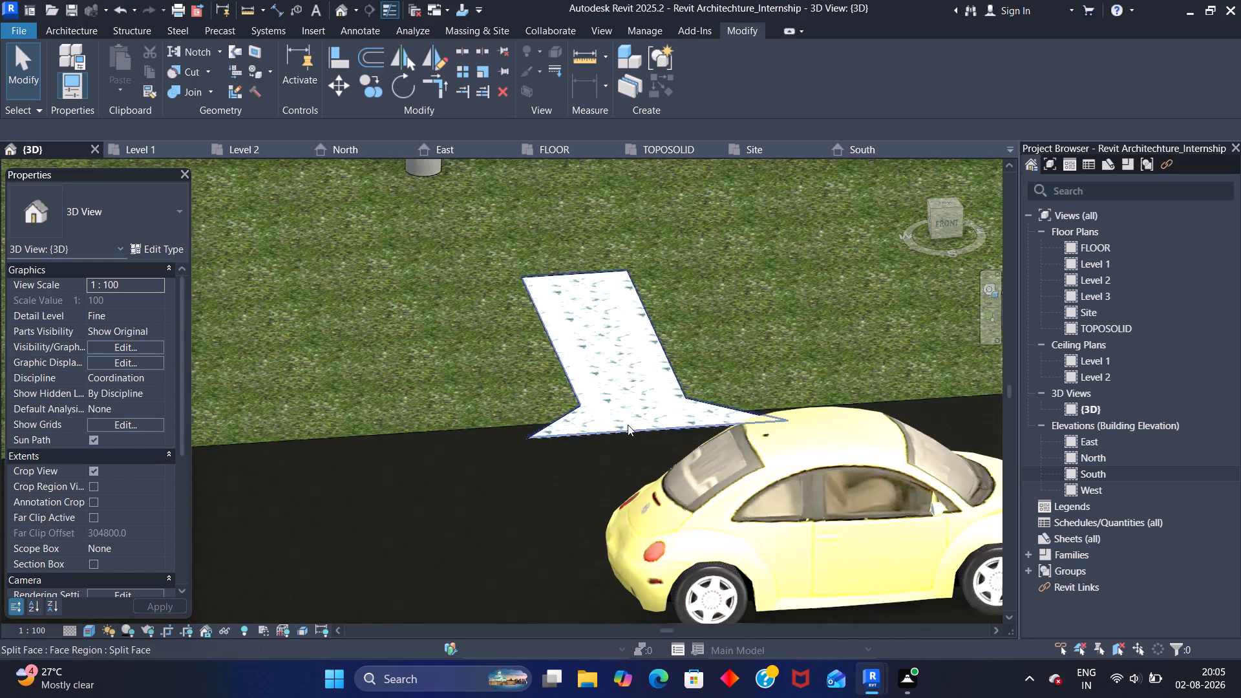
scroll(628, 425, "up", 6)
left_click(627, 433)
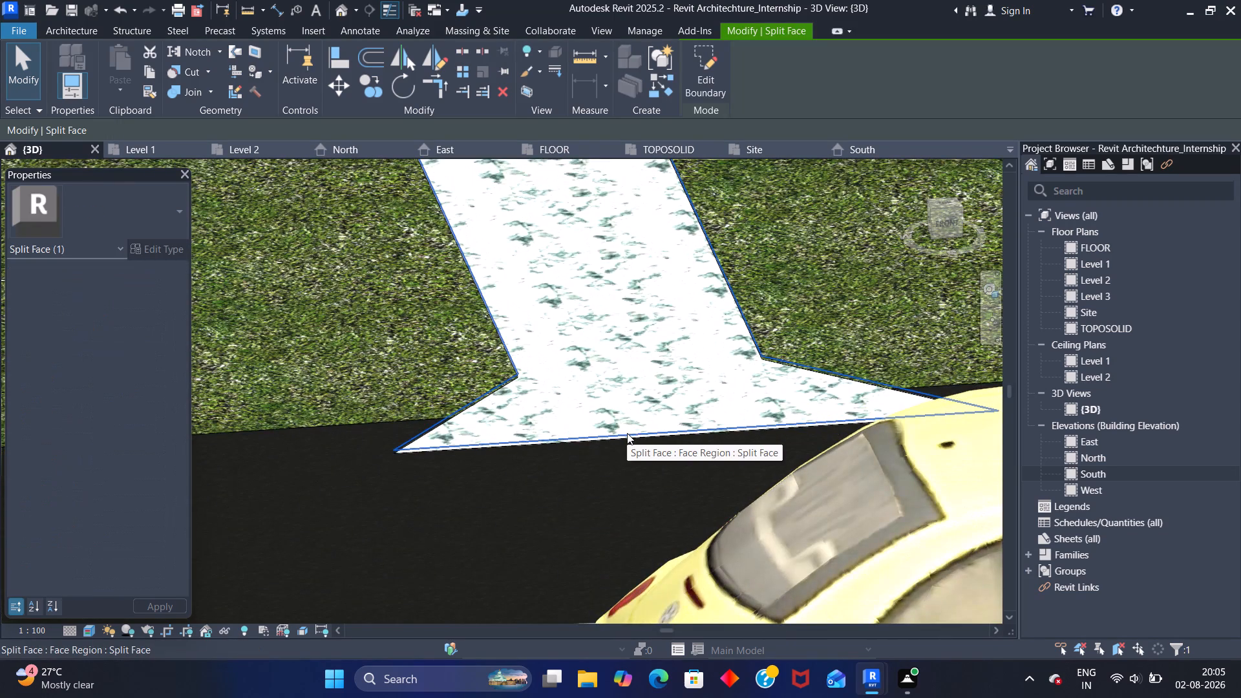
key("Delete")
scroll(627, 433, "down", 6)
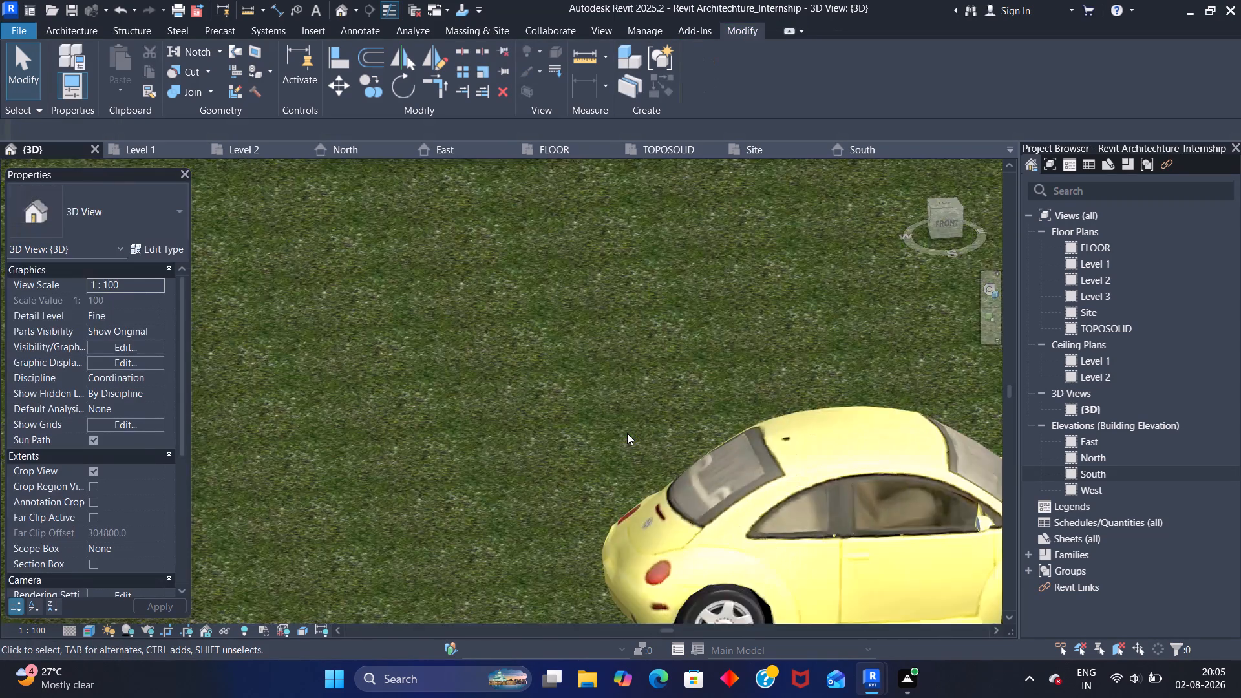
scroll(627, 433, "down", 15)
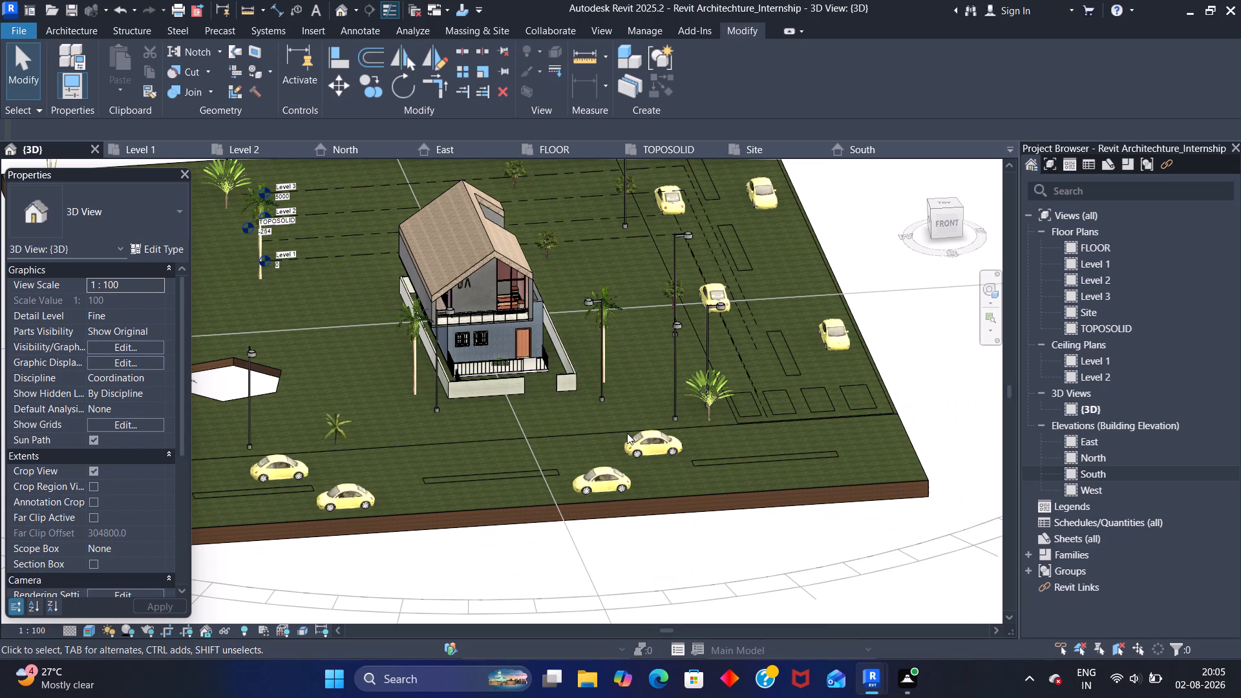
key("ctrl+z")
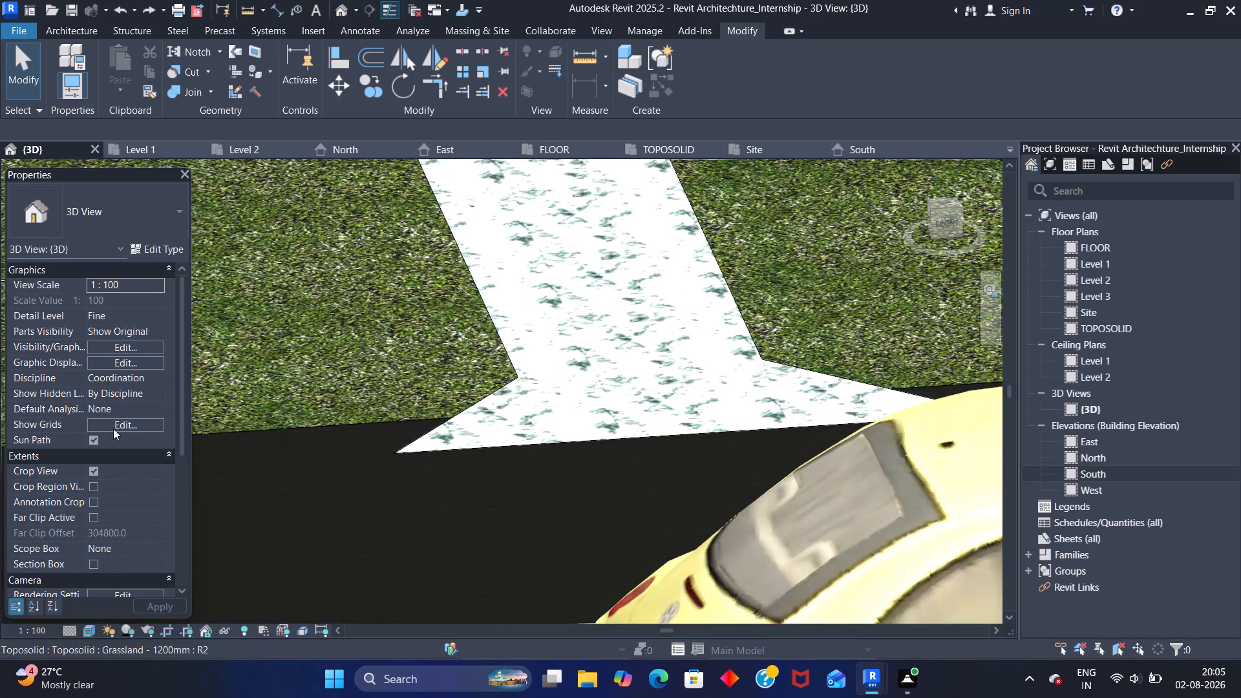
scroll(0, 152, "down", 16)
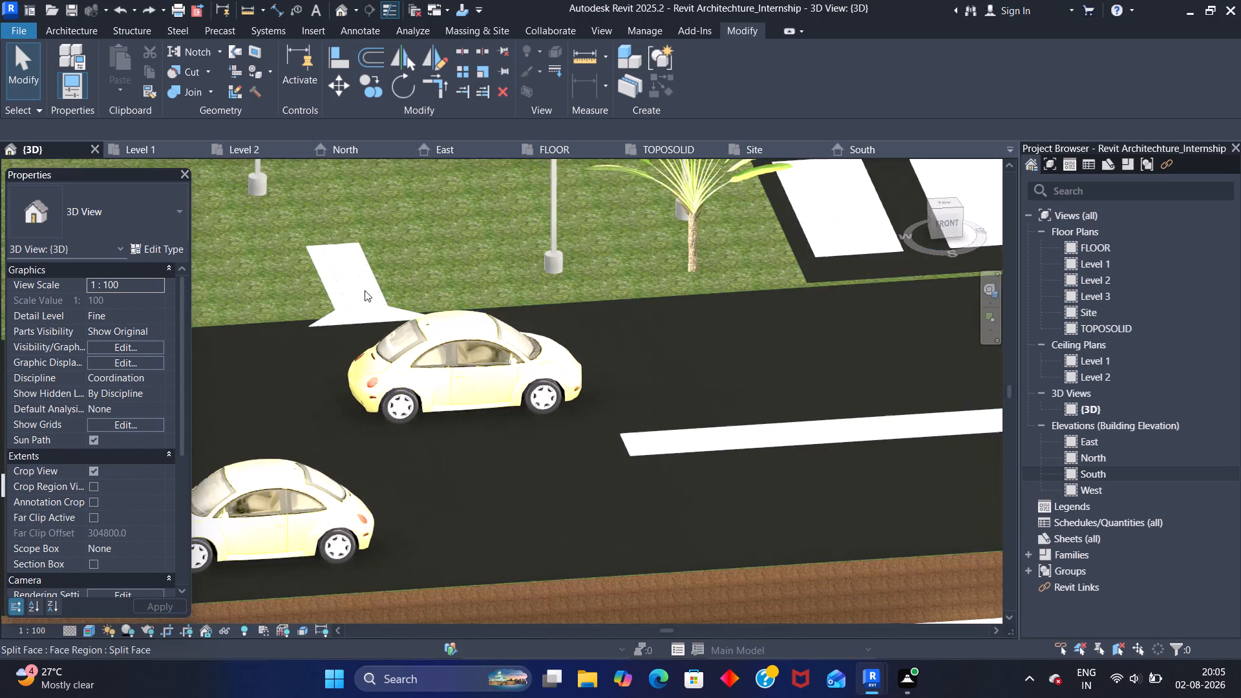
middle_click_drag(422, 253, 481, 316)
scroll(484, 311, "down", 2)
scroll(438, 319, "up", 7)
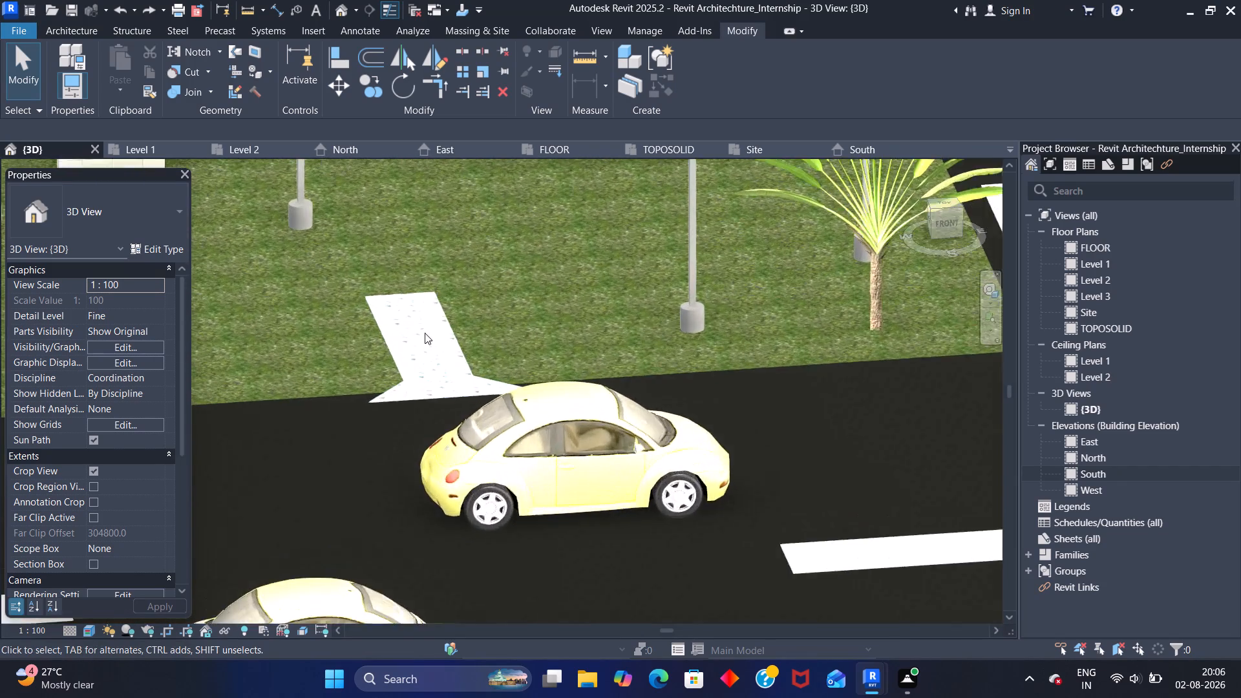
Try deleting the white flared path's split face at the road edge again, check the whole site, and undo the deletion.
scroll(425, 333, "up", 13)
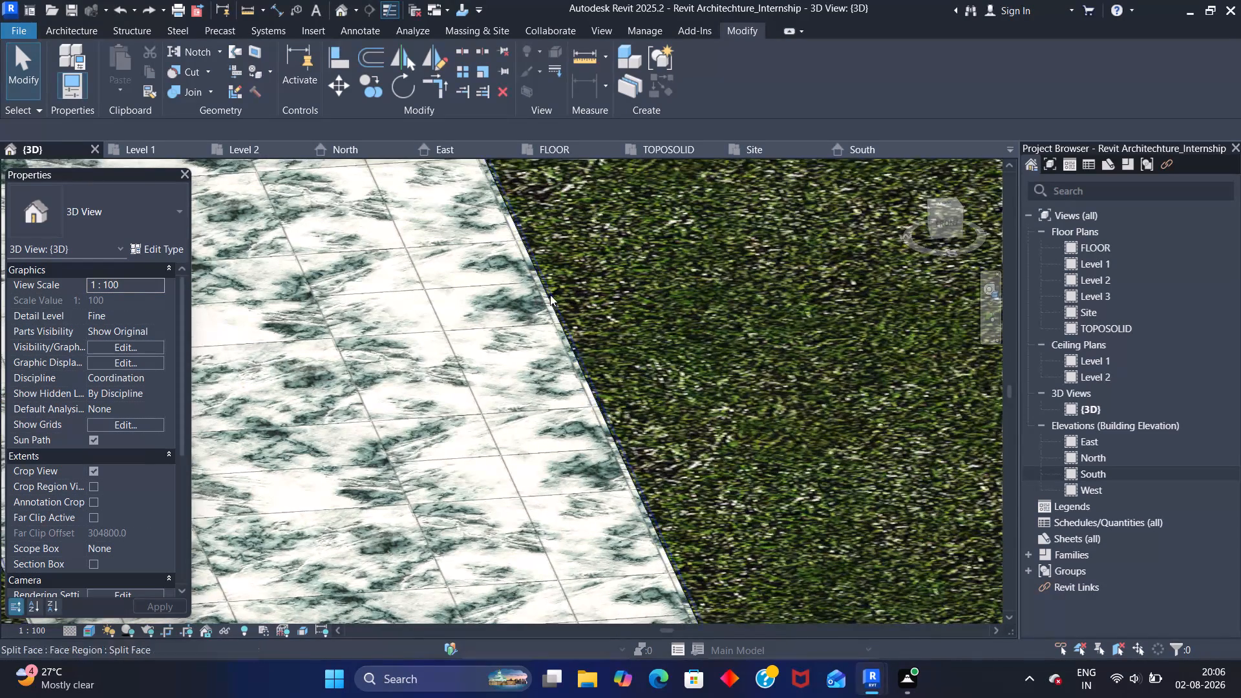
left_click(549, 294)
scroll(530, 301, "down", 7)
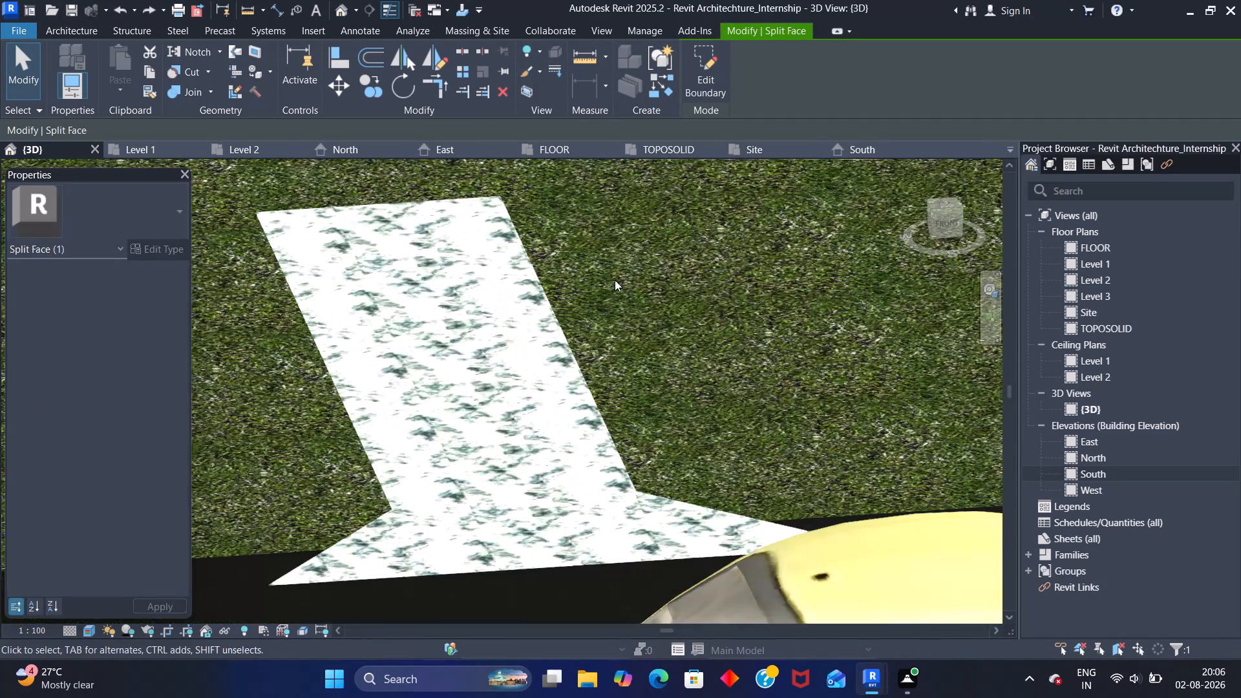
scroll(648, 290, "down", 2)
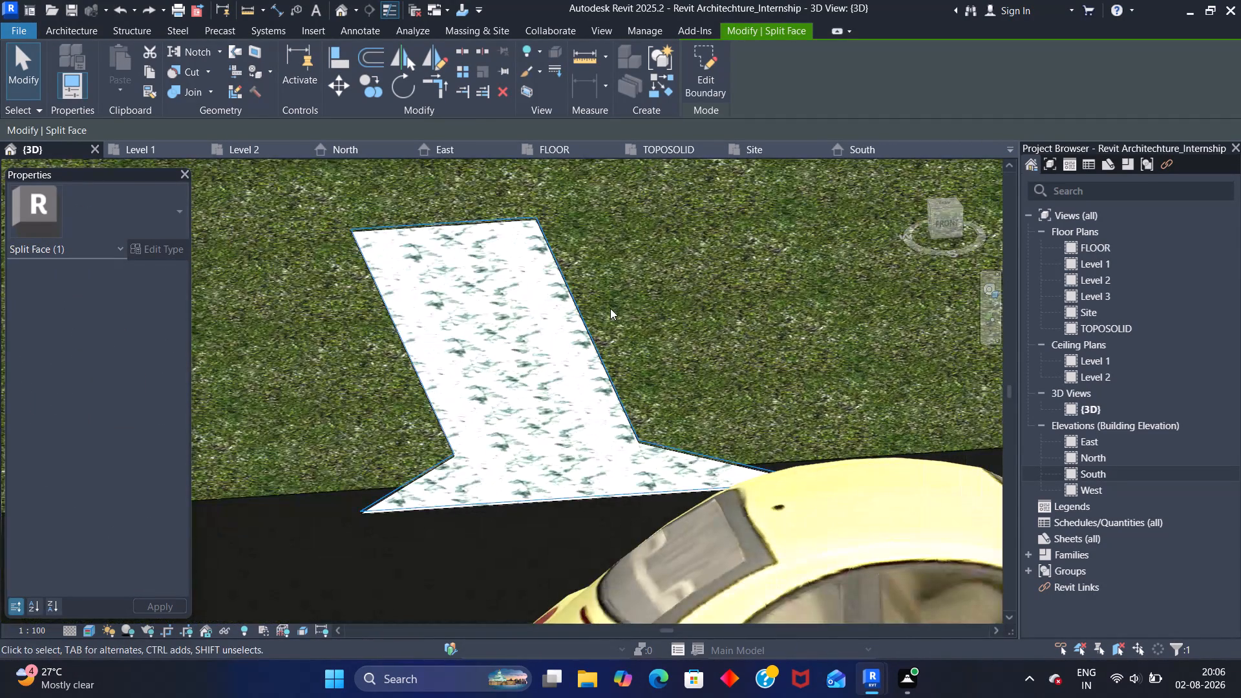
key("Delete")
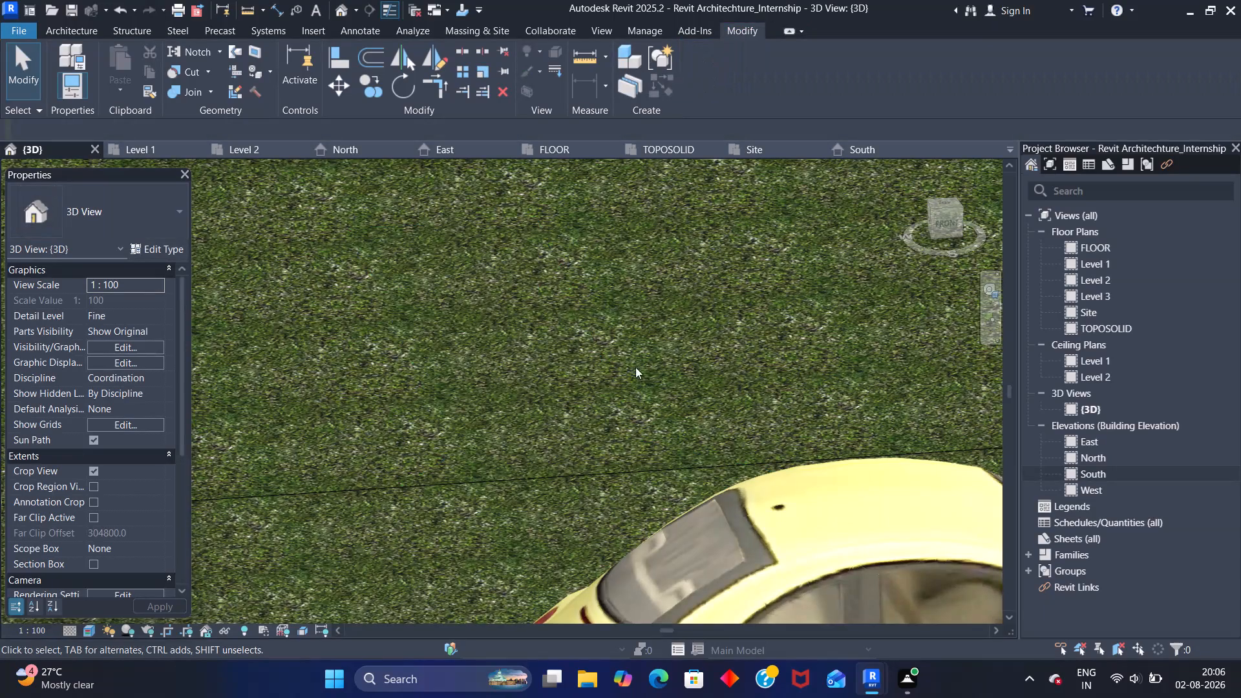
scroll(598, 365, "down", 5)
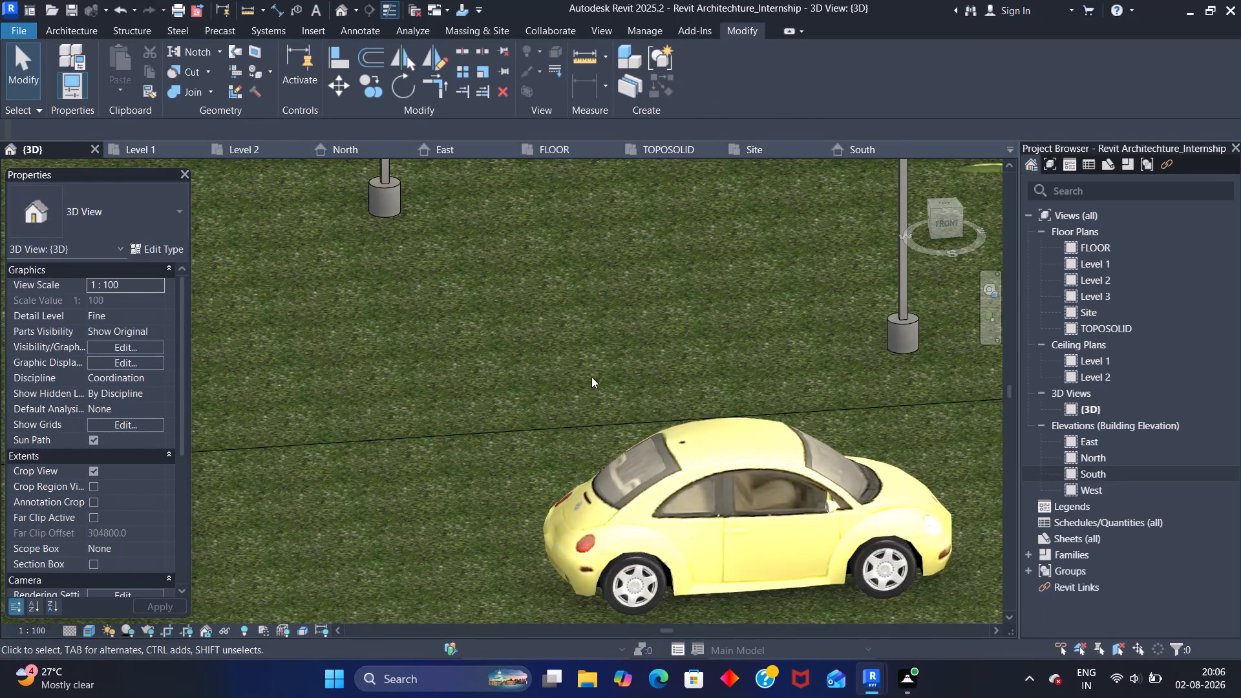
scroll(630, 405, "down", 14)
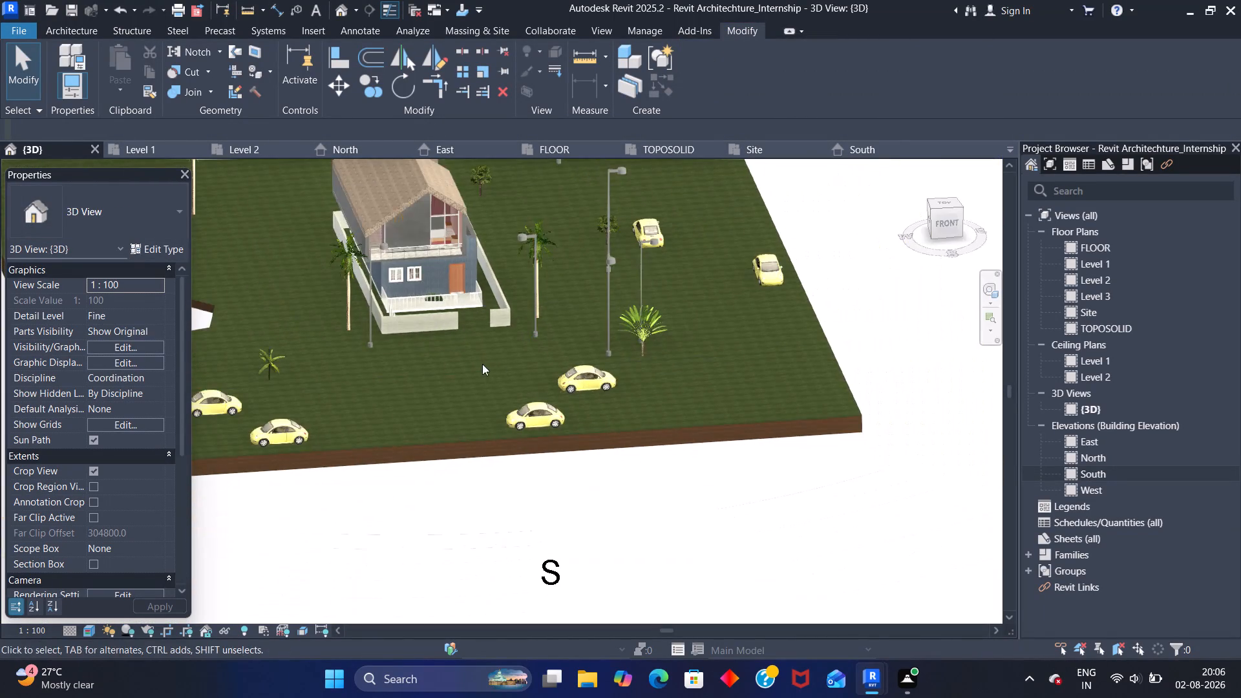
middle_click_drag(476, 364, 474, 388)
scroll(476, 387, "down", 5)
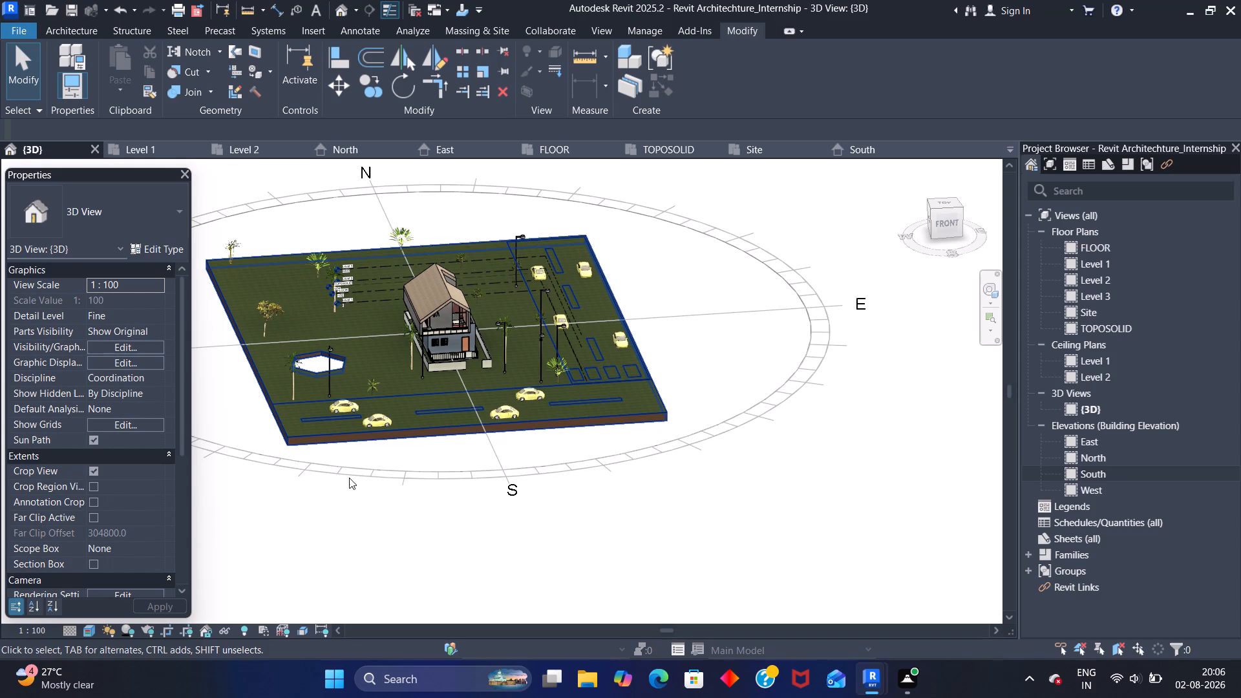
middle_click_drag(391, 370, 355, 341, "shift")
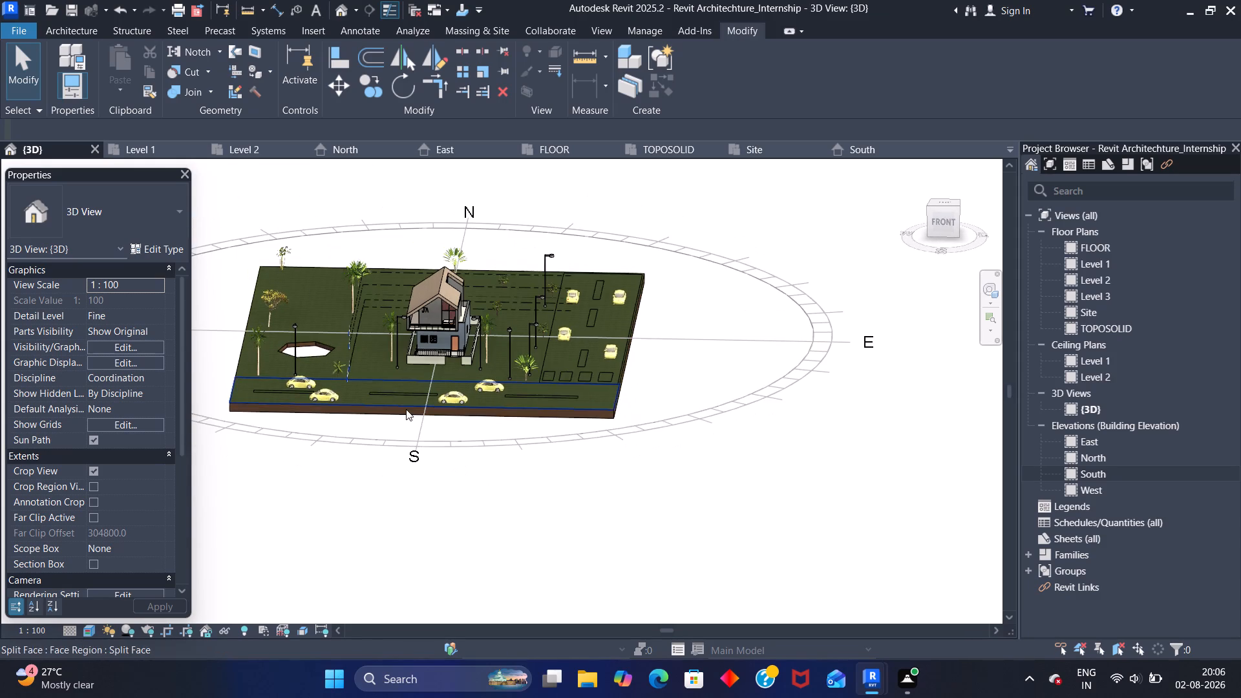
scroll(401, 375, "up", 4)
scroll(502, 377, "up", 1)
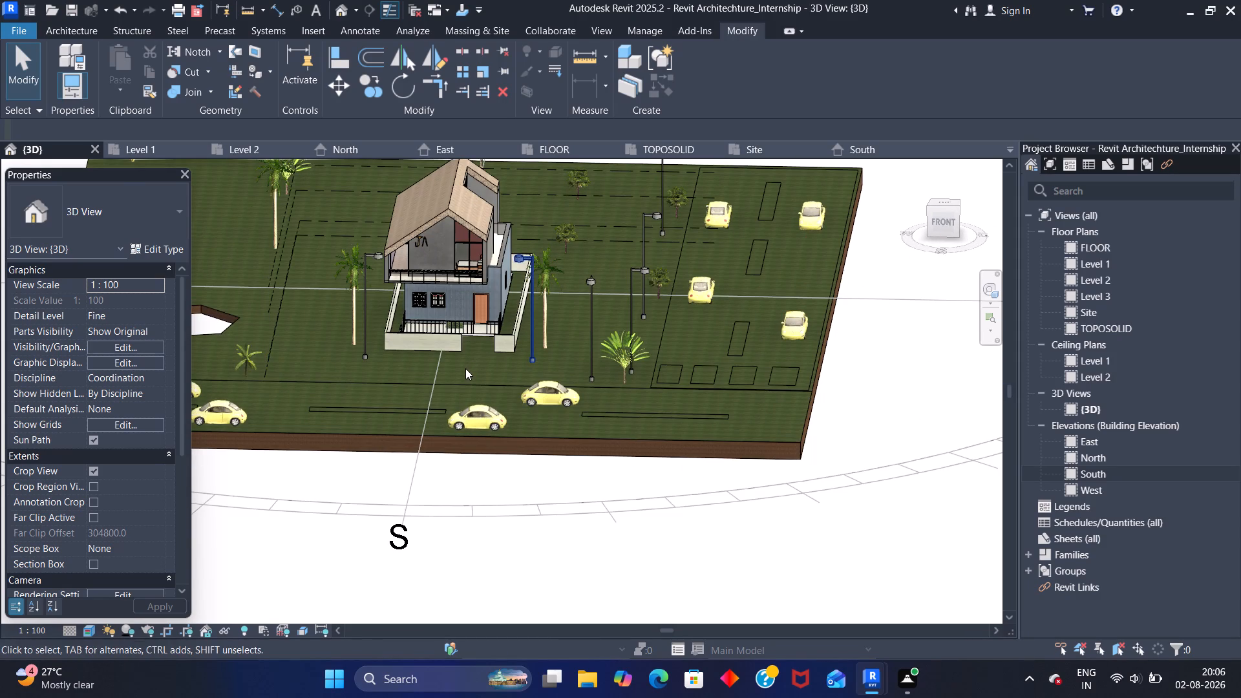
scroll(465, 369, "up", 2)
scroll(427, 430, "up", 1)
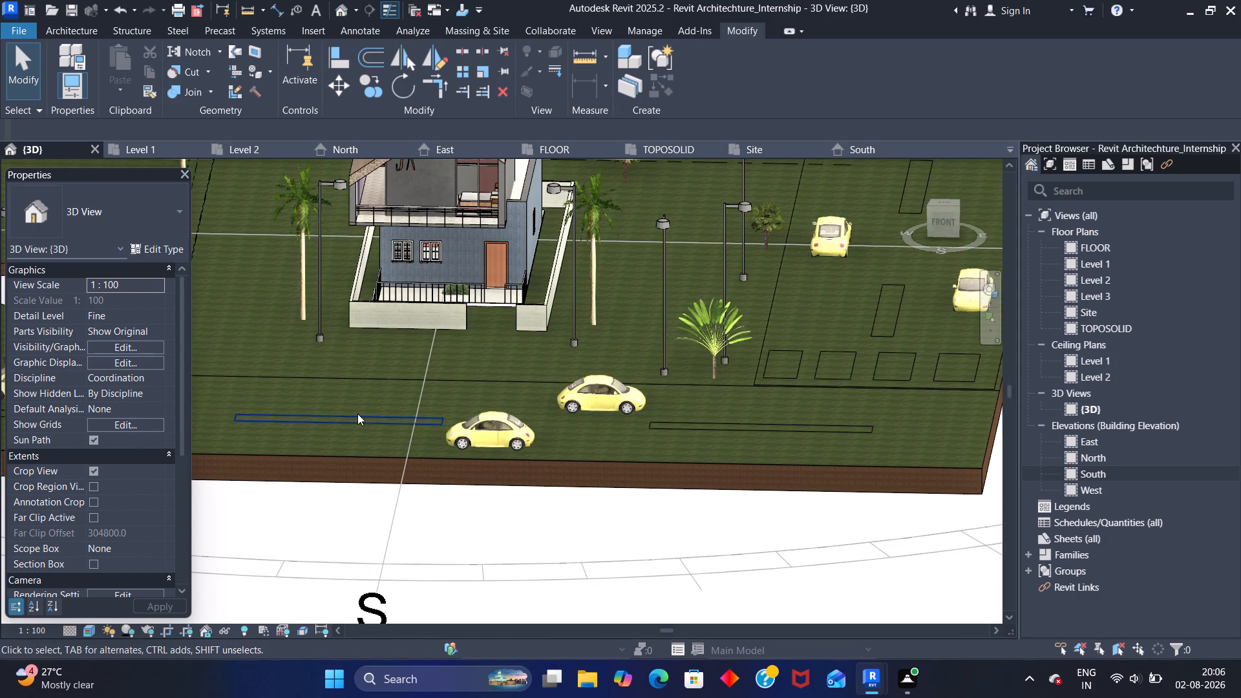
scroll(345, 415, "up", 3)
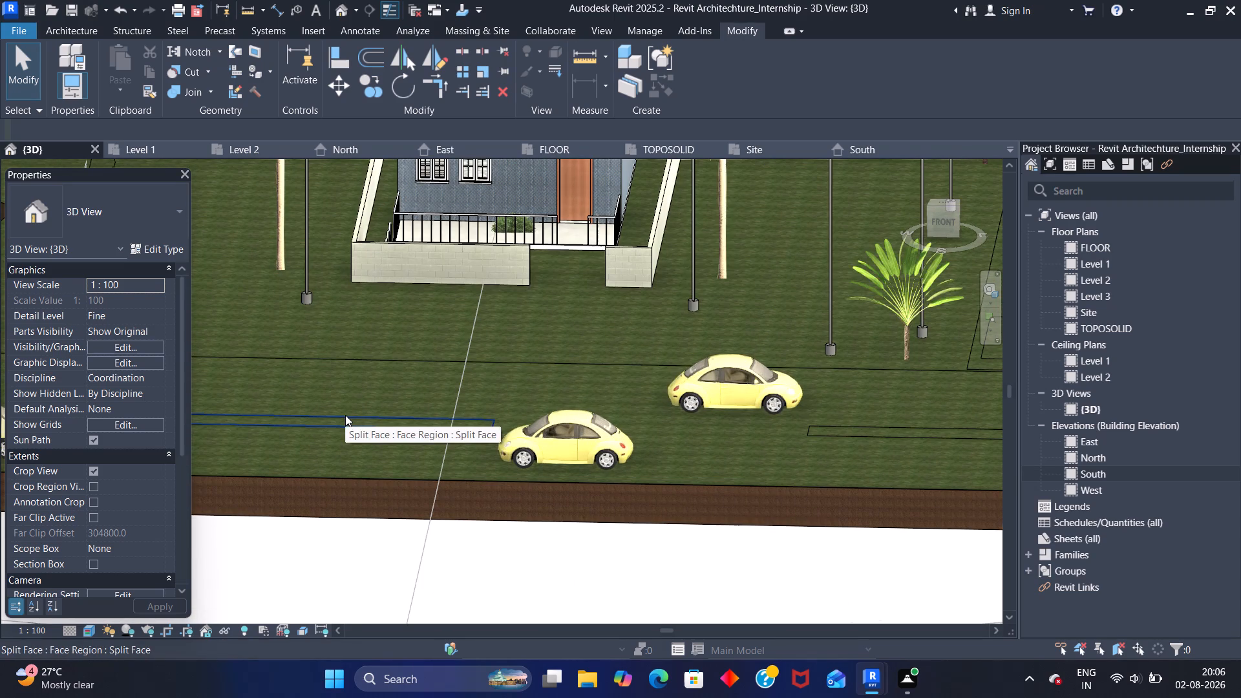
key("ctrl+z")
Examine the white flared path at the road edge and the ground between it and the house's front entrance.
scroll(345, 416, "down", 6)
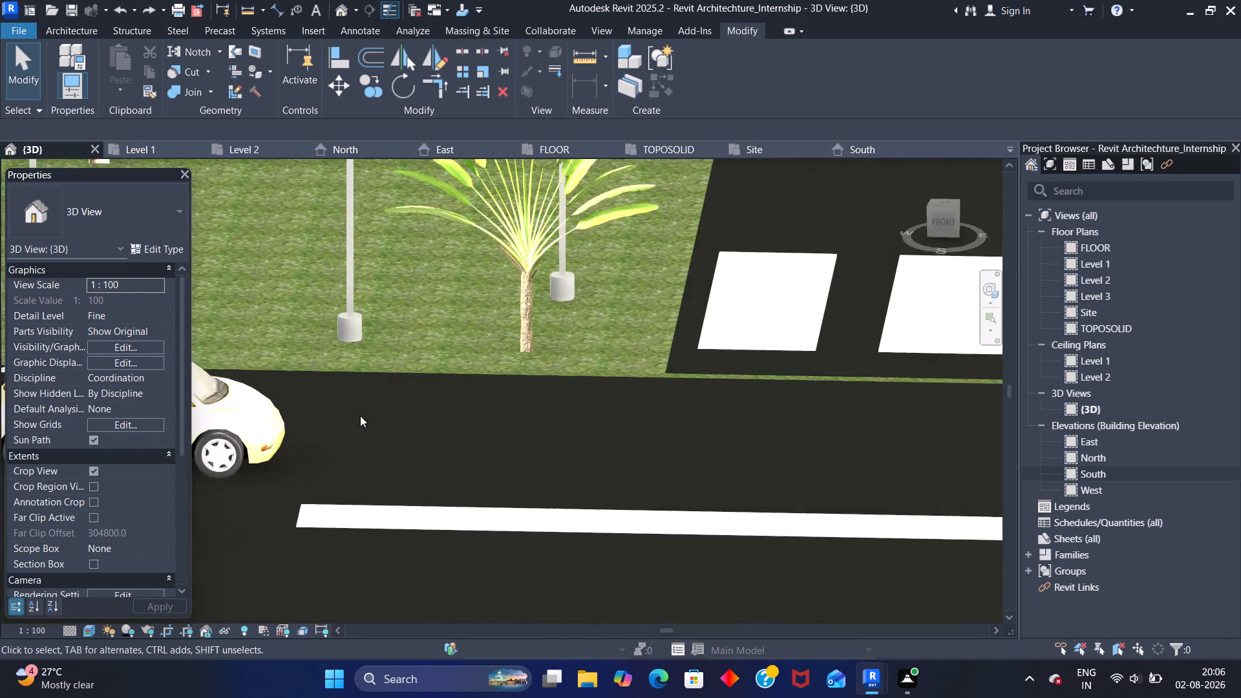
scroll(360, 416, "down", 3)
scroll(429, 384, "down", 4)
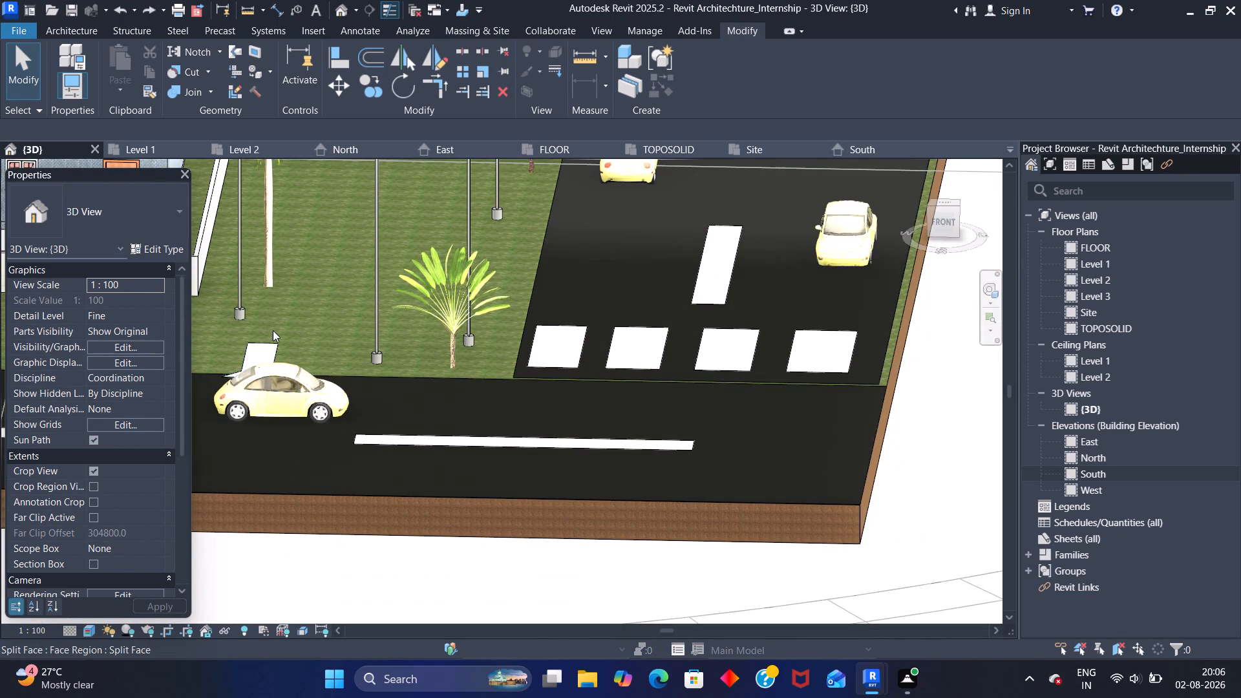
middle_click_drag(287, 328, 432, 307)
scroll(401, 318, "up", 3)
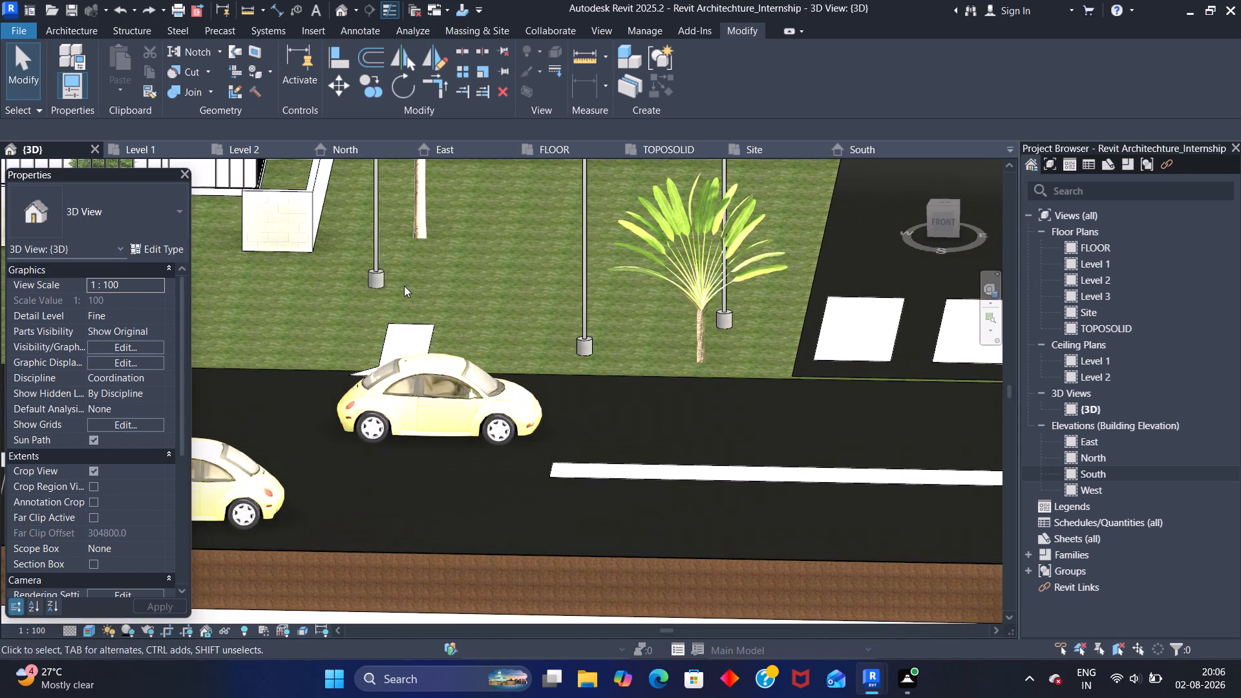
middle_click_drag(413, 279, 580, 396)
scroll(365, 372, "down", 2)
middle_click_drag(361, 348, 357, 483)
scroll(328, 356, "up", 2)
scroll(390, 251, "up", 2)
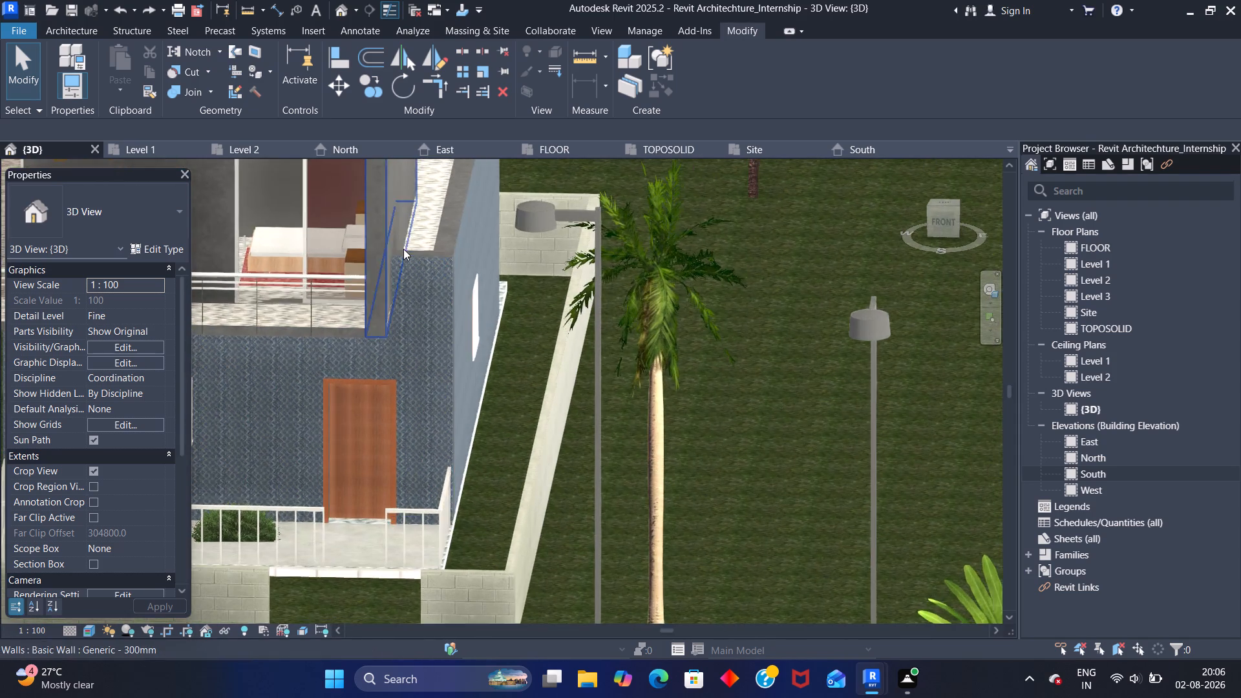
scroll(400, 266, "down", 5)
middle_click_drag(575, 471, 580, 388)
scroll(540, 483, "up", 7)
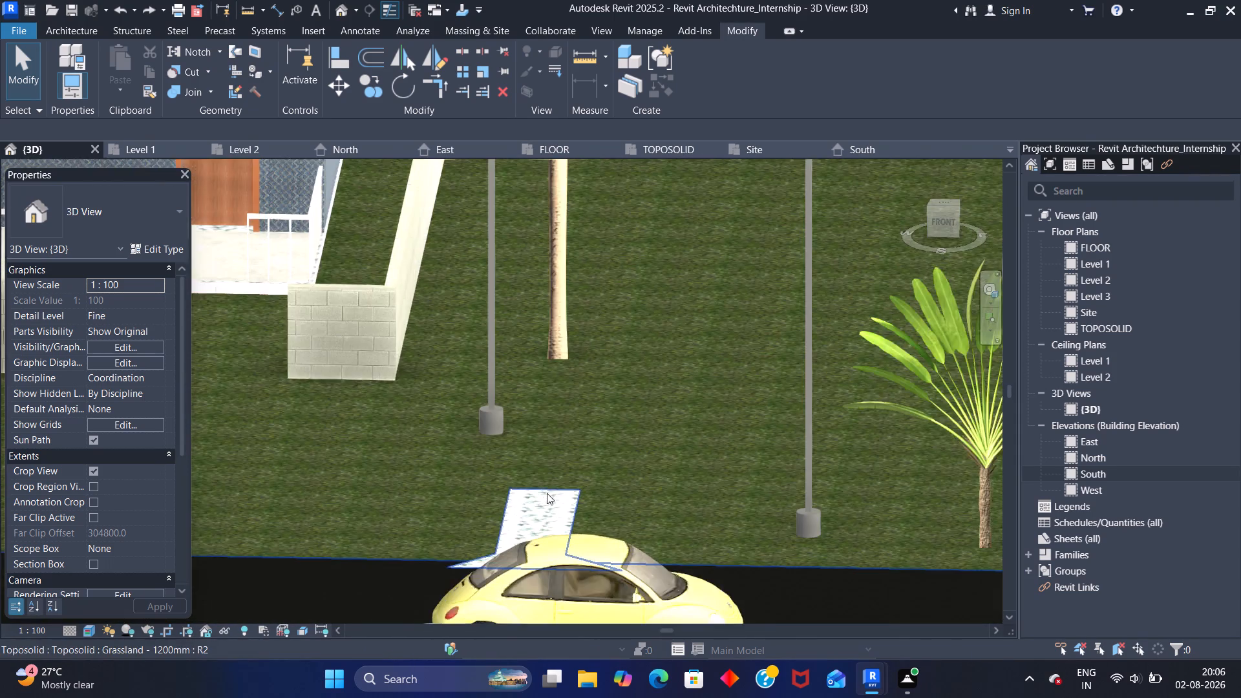
scroll(547, 493, "up", 3)
scroll(564, 498, "down", 3)
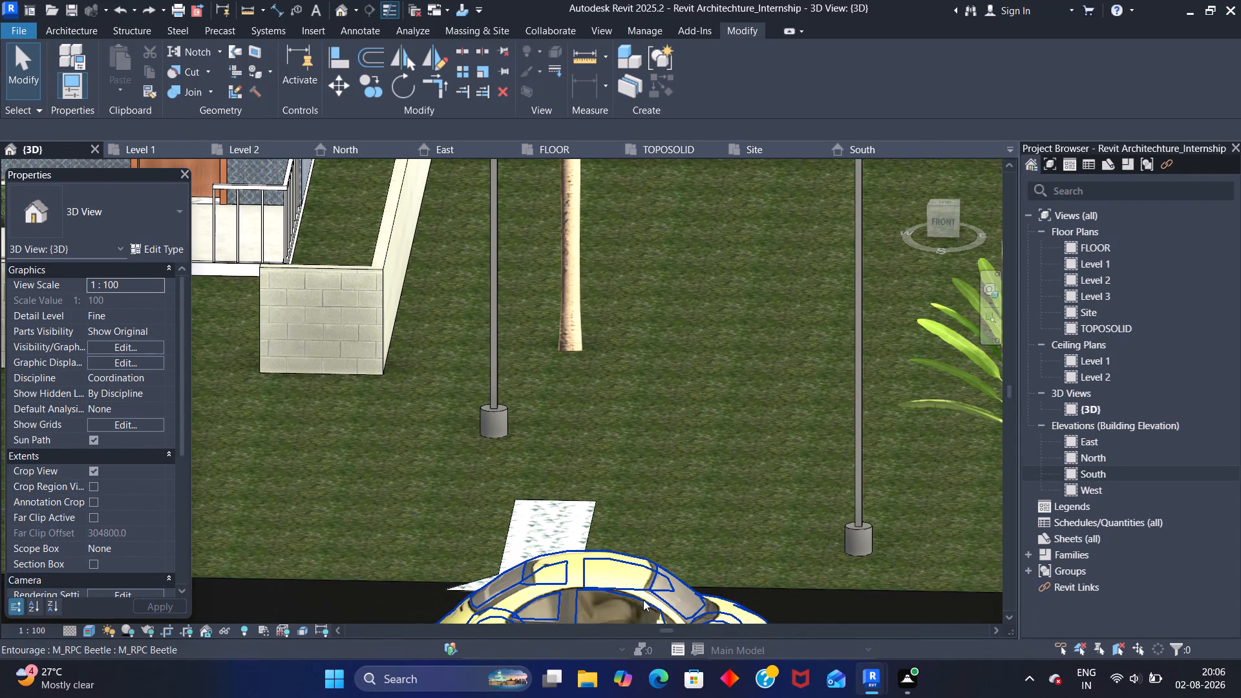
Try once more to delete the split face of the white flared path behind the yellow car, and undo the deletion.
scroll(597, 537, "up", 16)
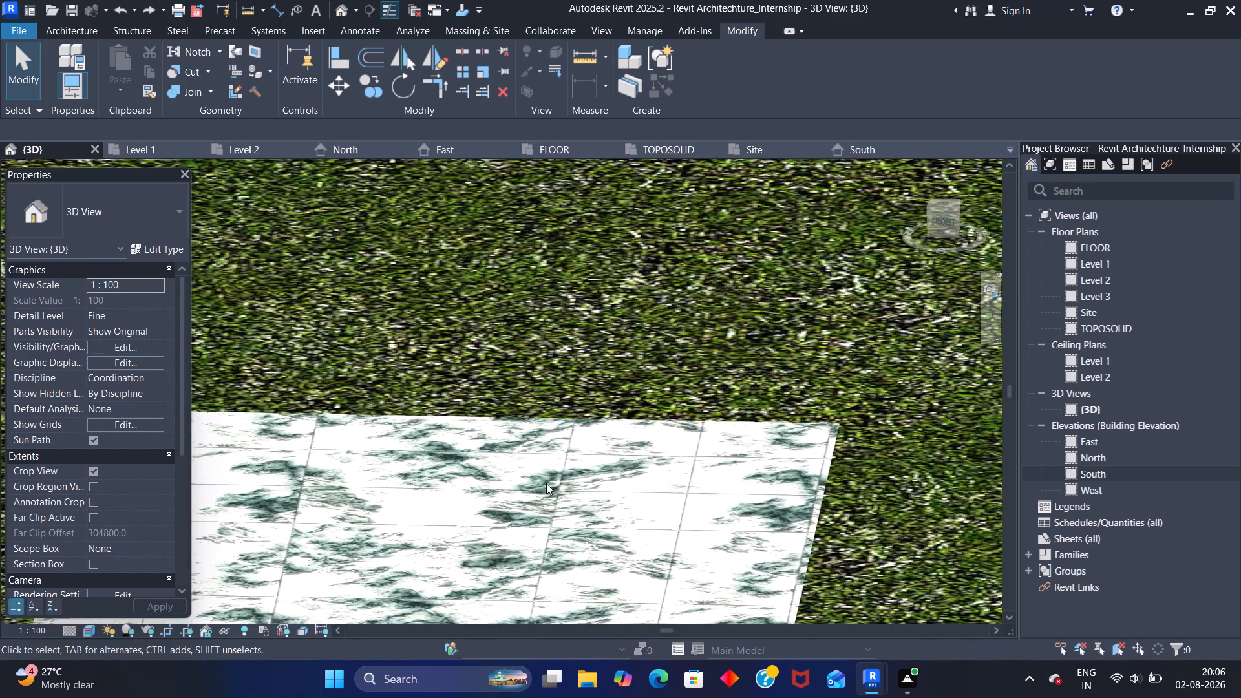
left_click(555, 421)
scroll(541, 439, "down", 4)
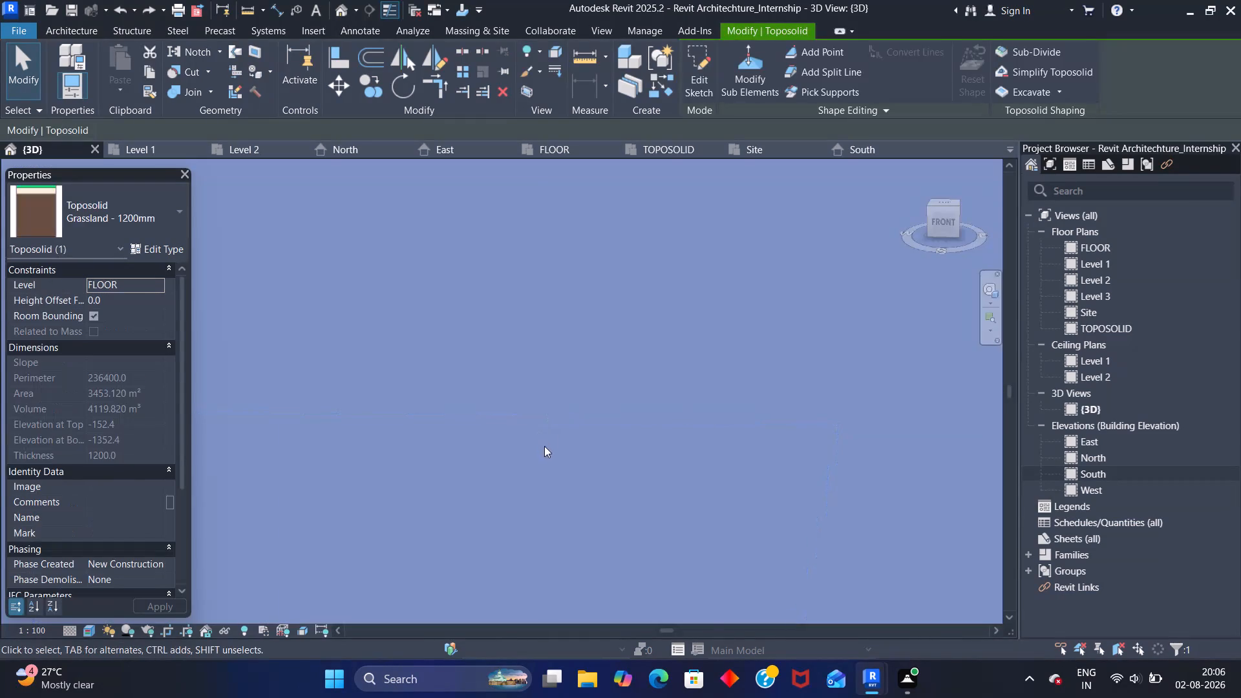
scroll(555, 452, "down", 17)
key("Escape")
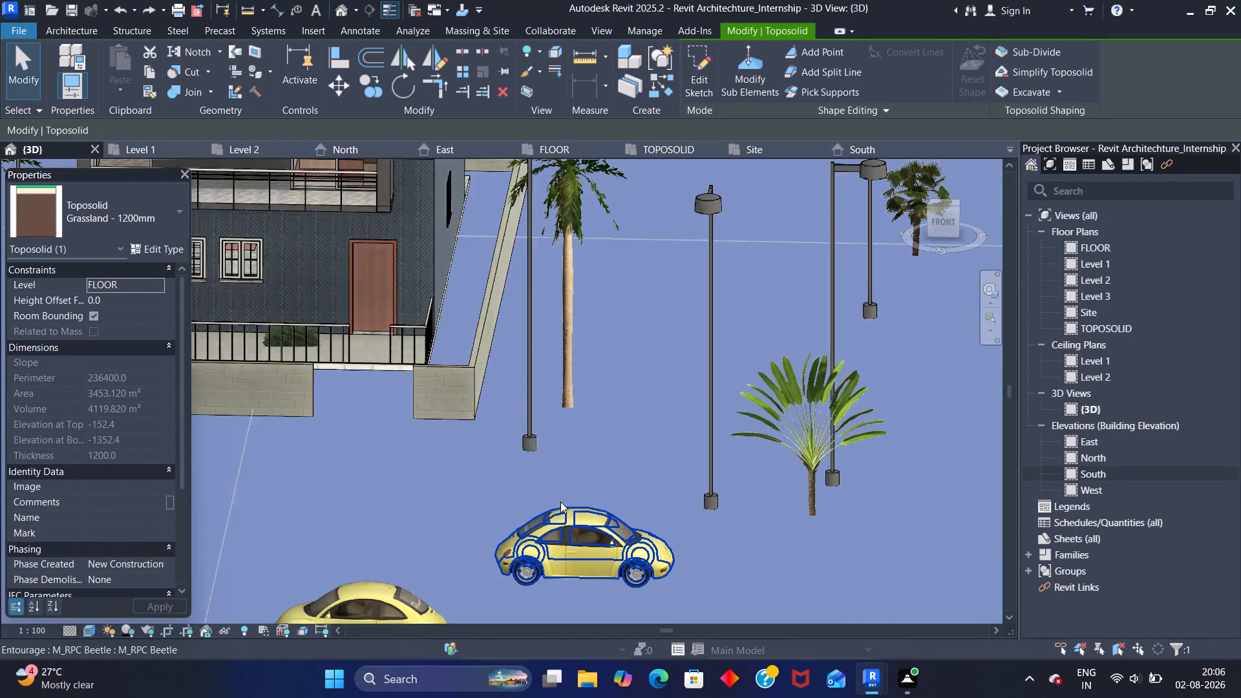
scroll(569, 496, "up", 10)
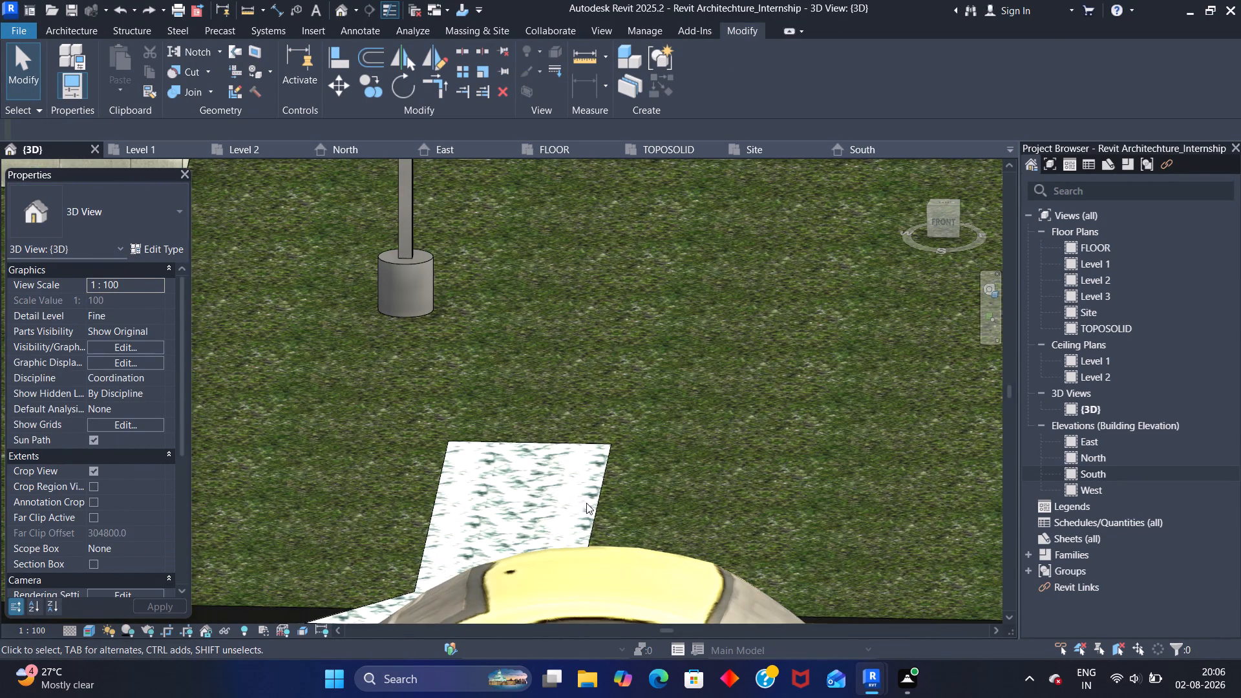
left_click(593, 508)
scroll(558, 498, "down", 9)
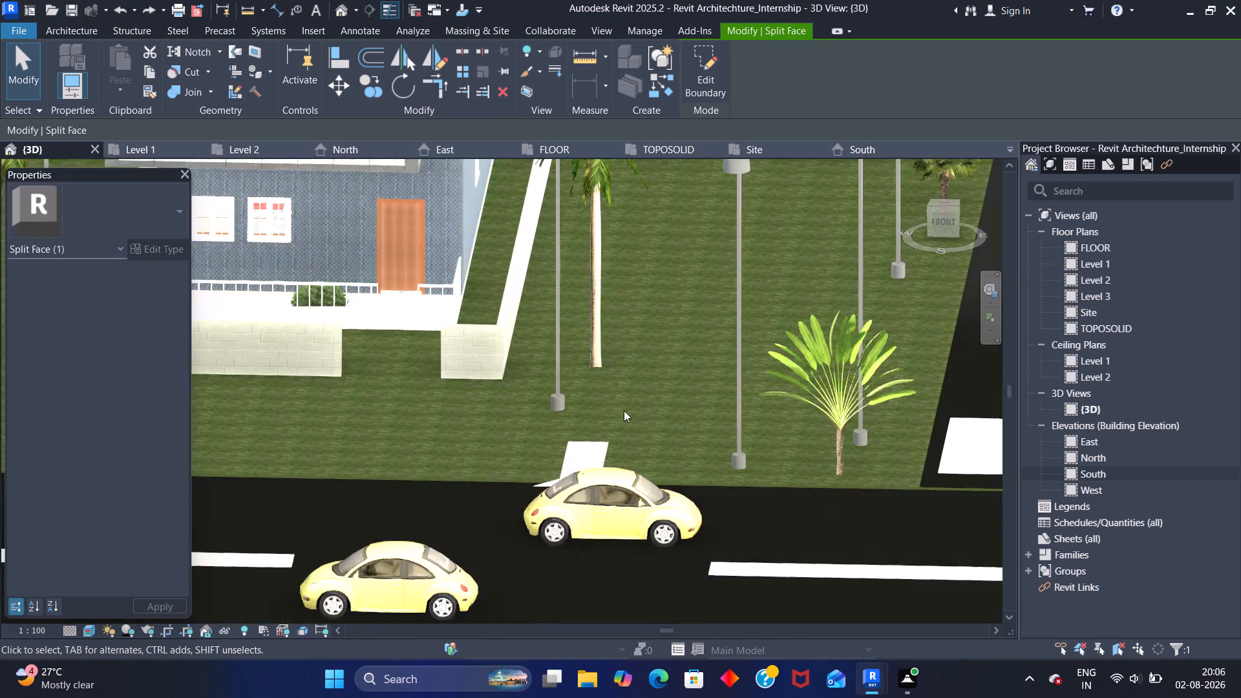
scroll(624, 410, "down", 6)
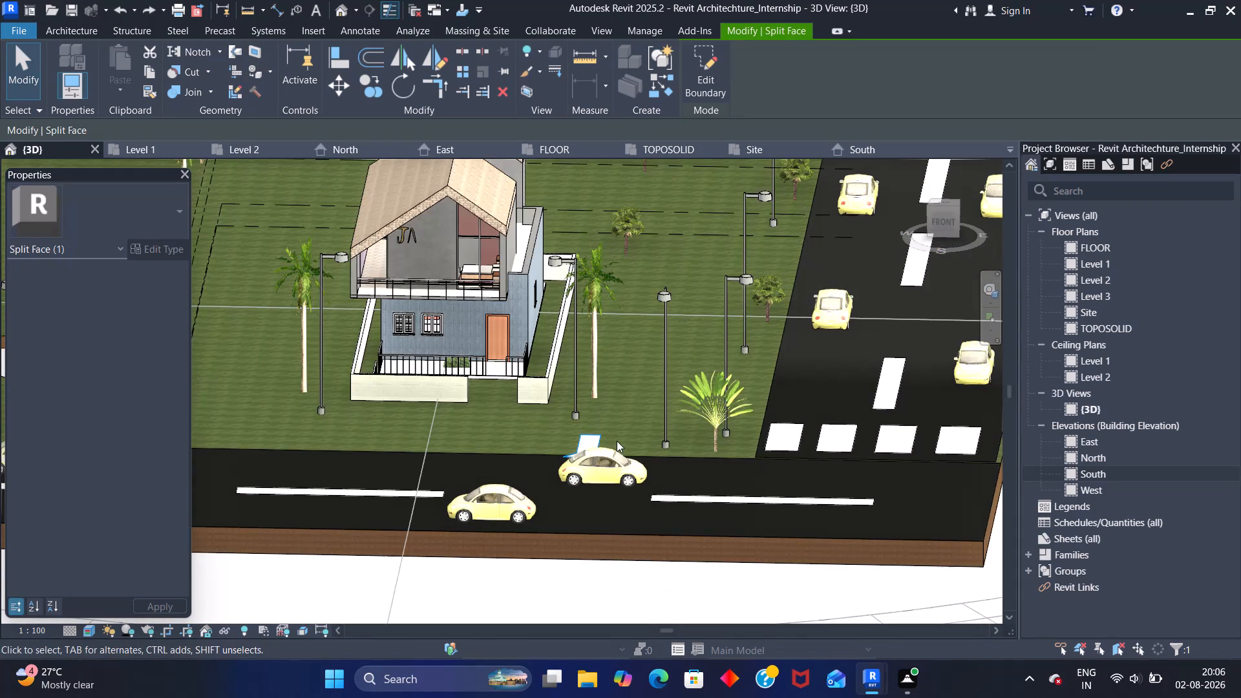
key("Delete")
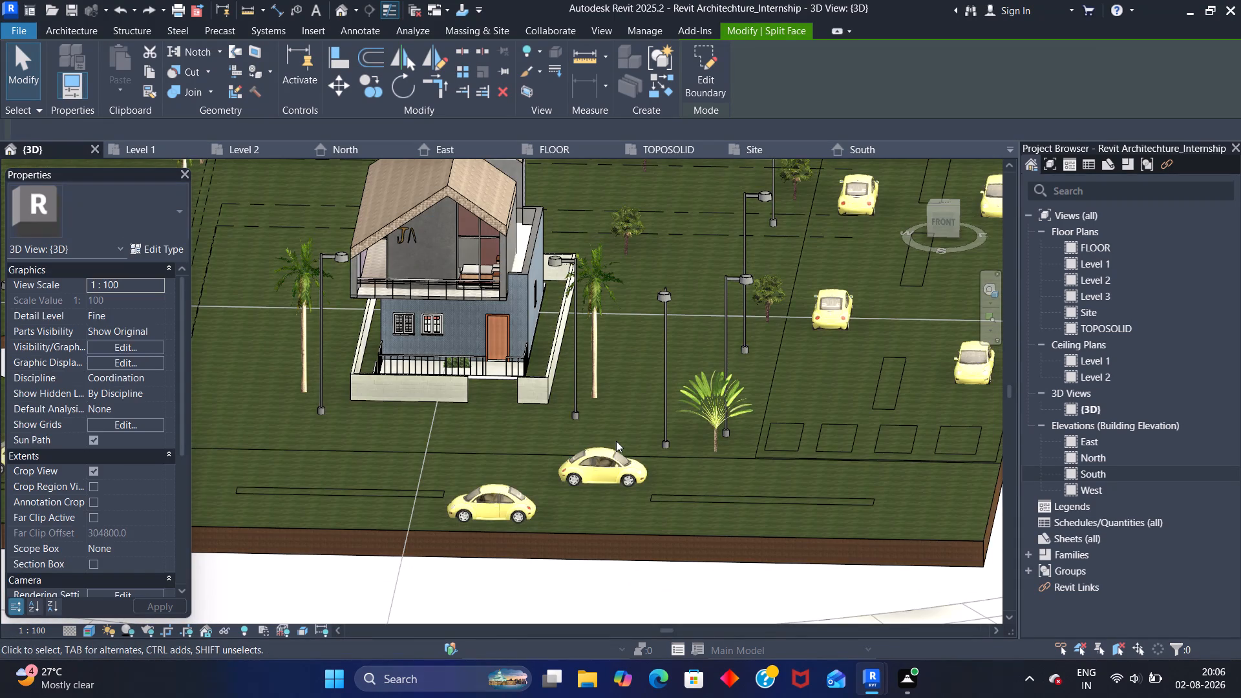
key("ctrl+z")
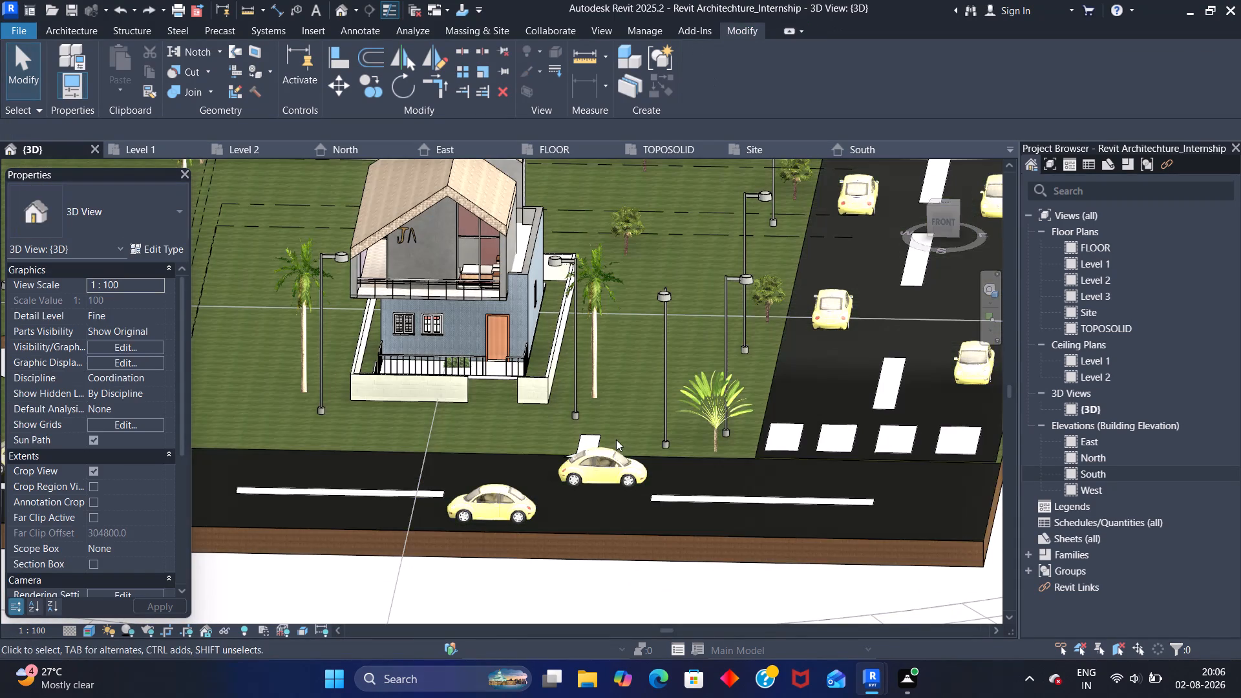
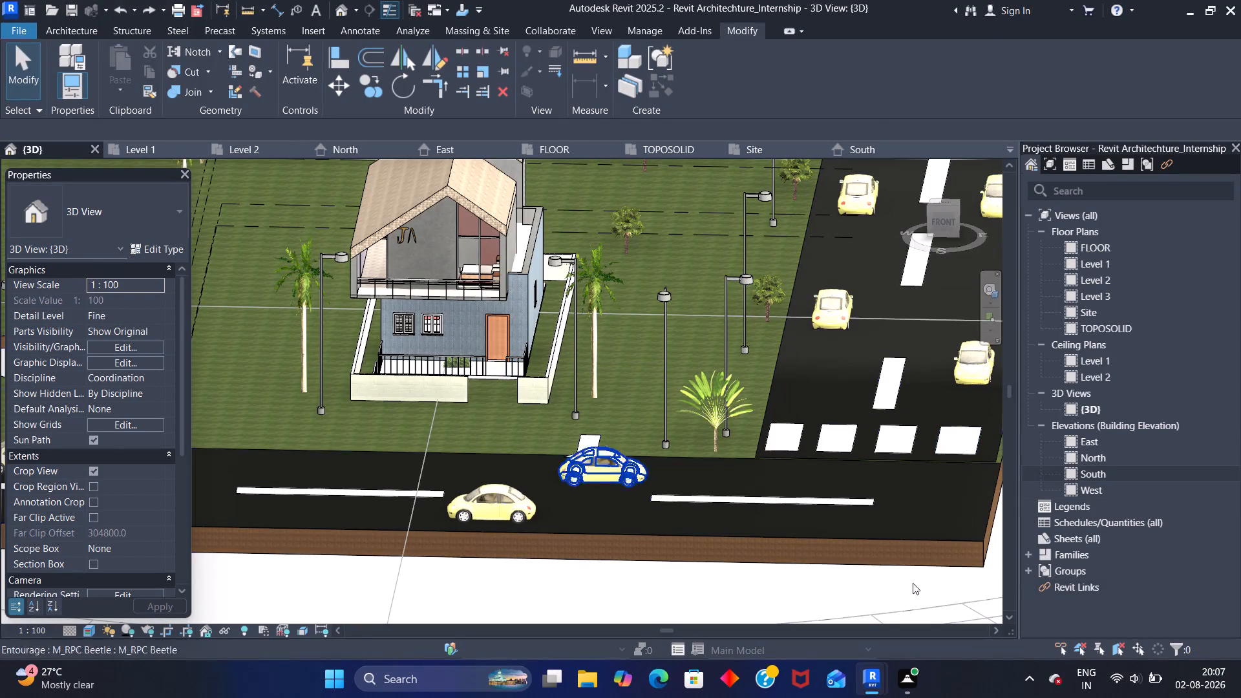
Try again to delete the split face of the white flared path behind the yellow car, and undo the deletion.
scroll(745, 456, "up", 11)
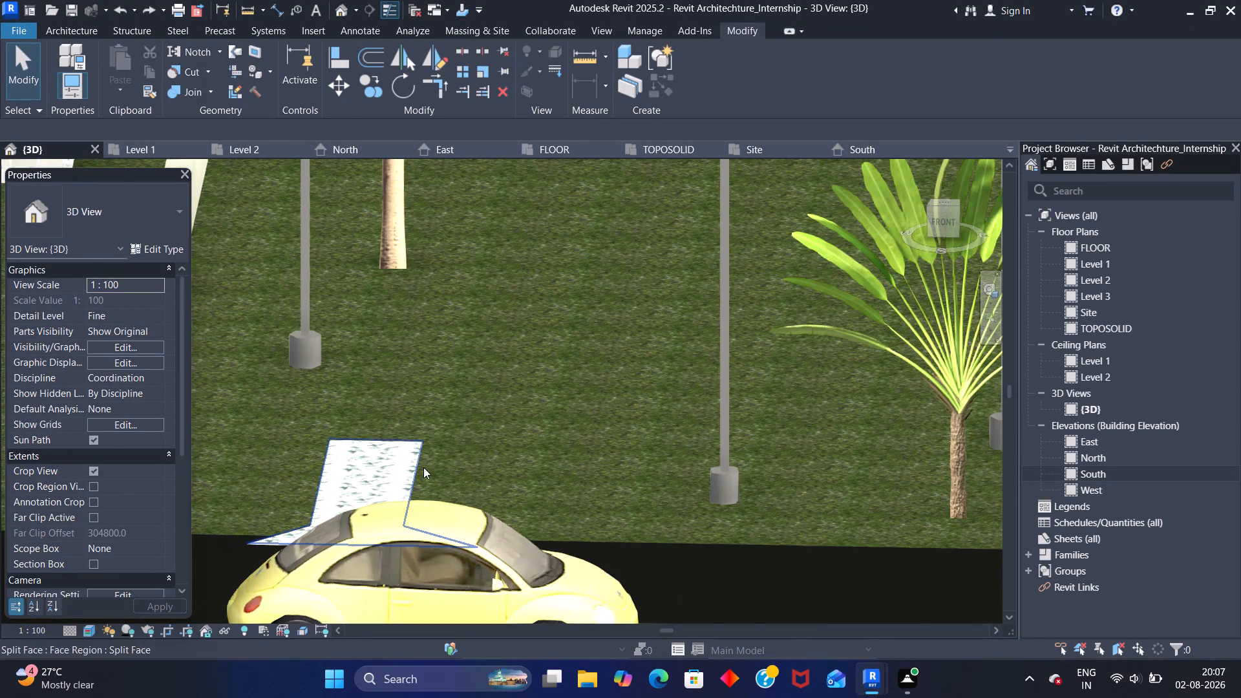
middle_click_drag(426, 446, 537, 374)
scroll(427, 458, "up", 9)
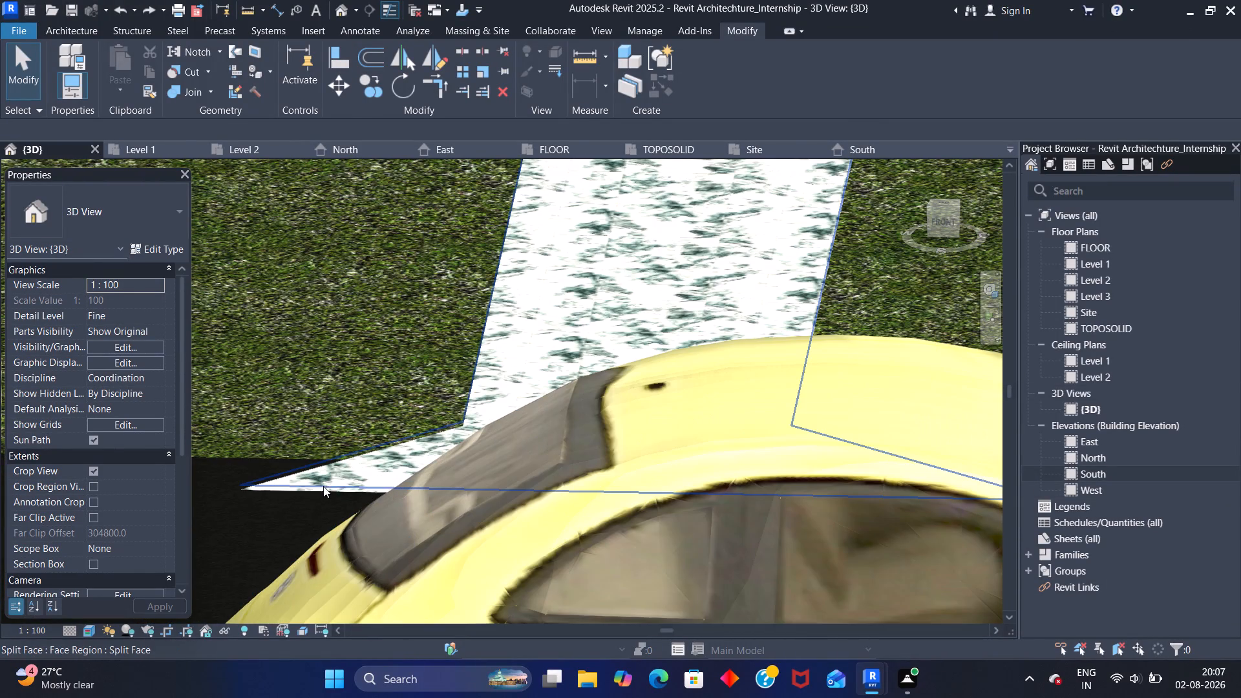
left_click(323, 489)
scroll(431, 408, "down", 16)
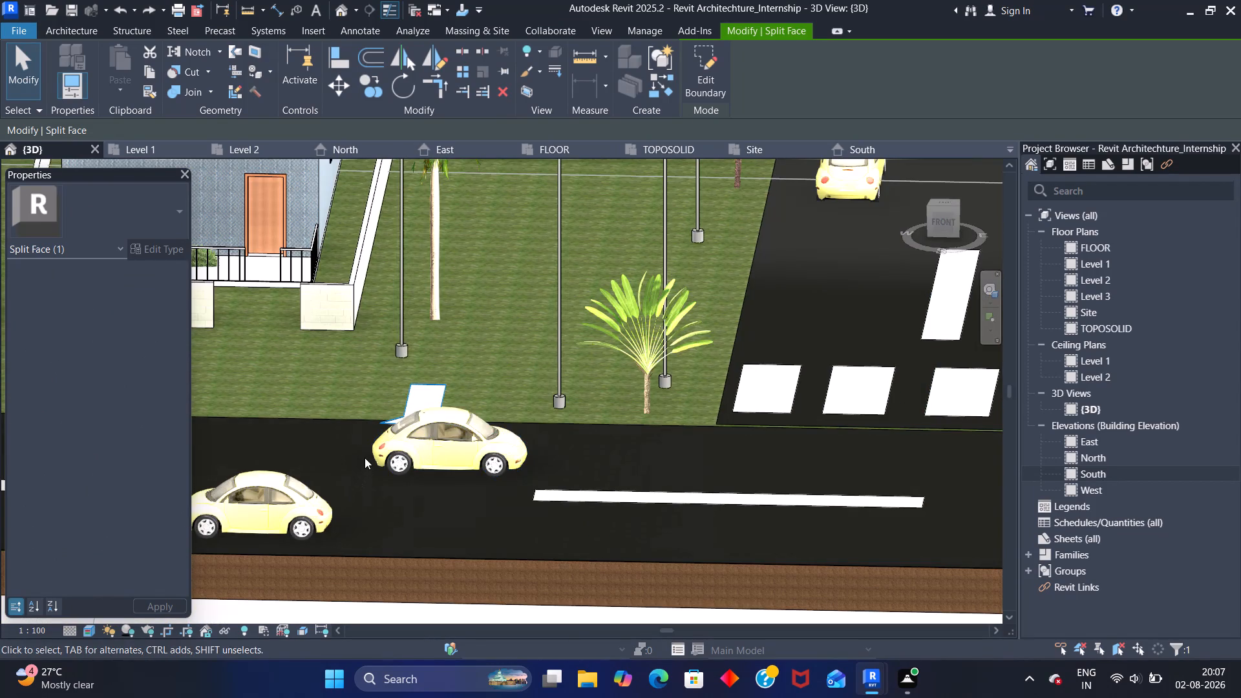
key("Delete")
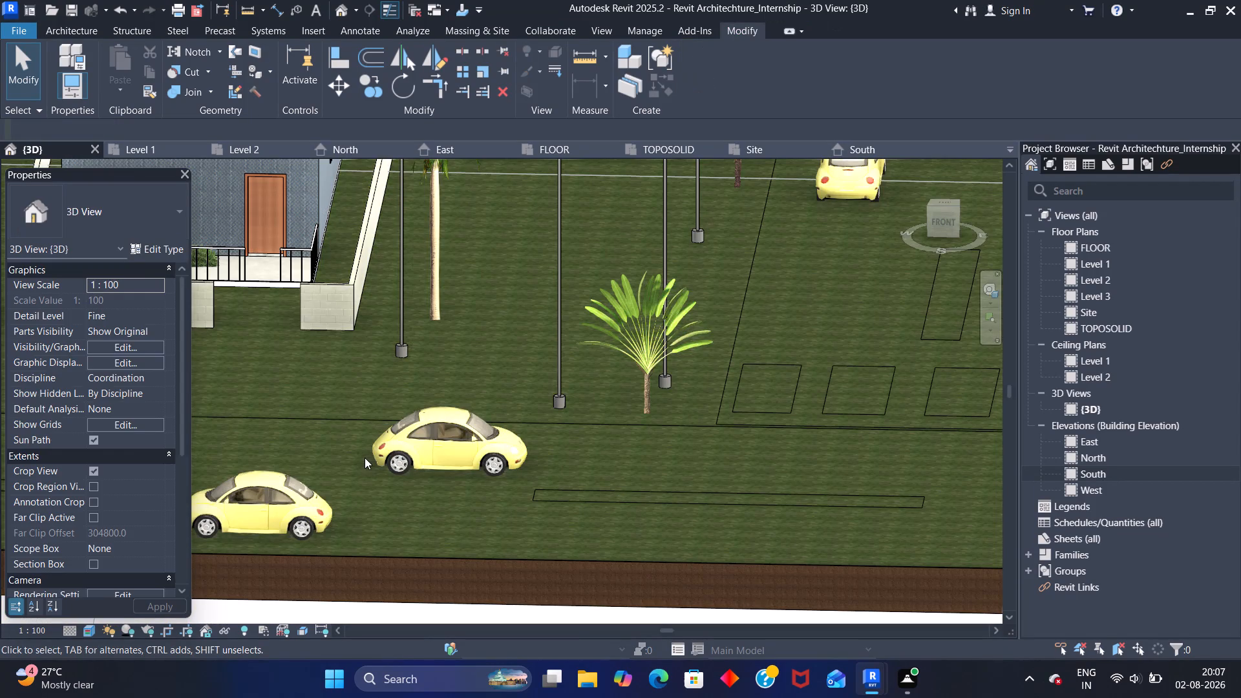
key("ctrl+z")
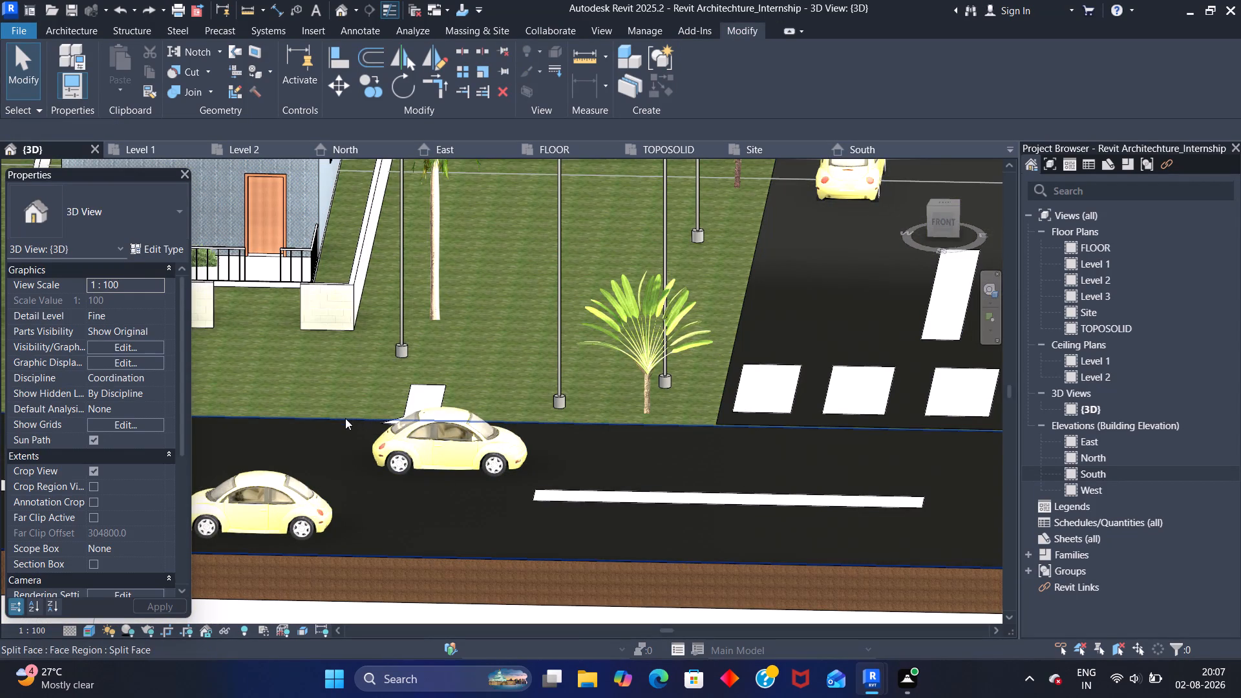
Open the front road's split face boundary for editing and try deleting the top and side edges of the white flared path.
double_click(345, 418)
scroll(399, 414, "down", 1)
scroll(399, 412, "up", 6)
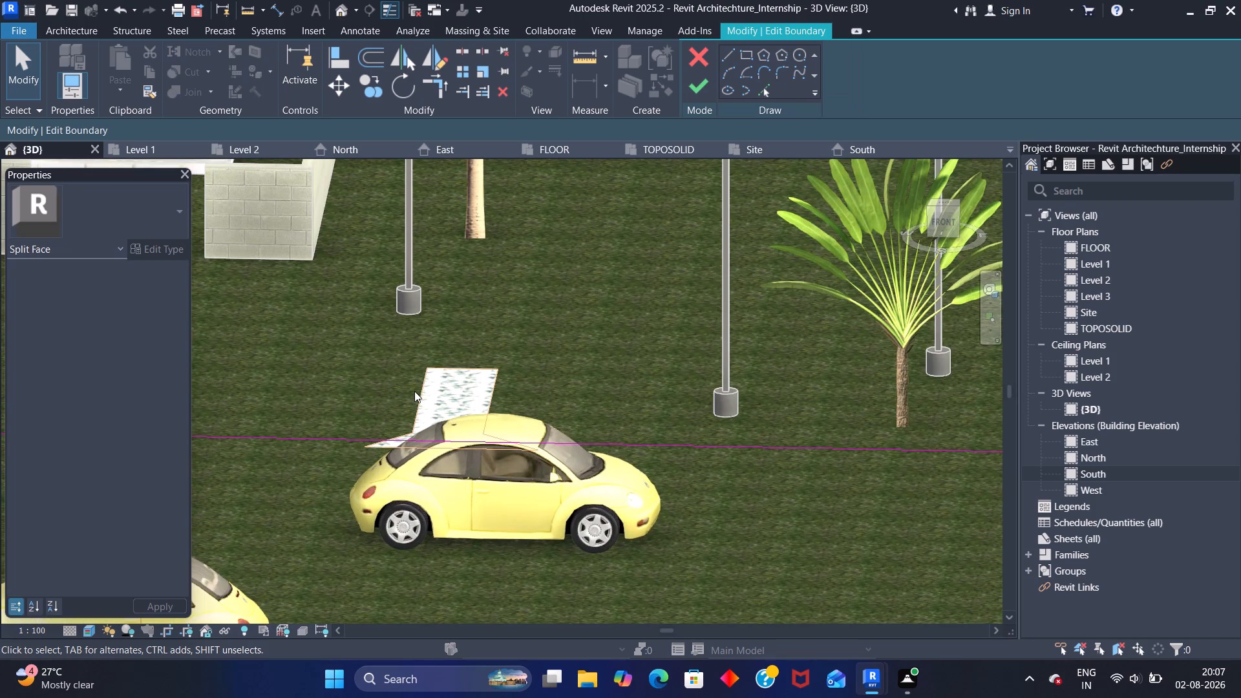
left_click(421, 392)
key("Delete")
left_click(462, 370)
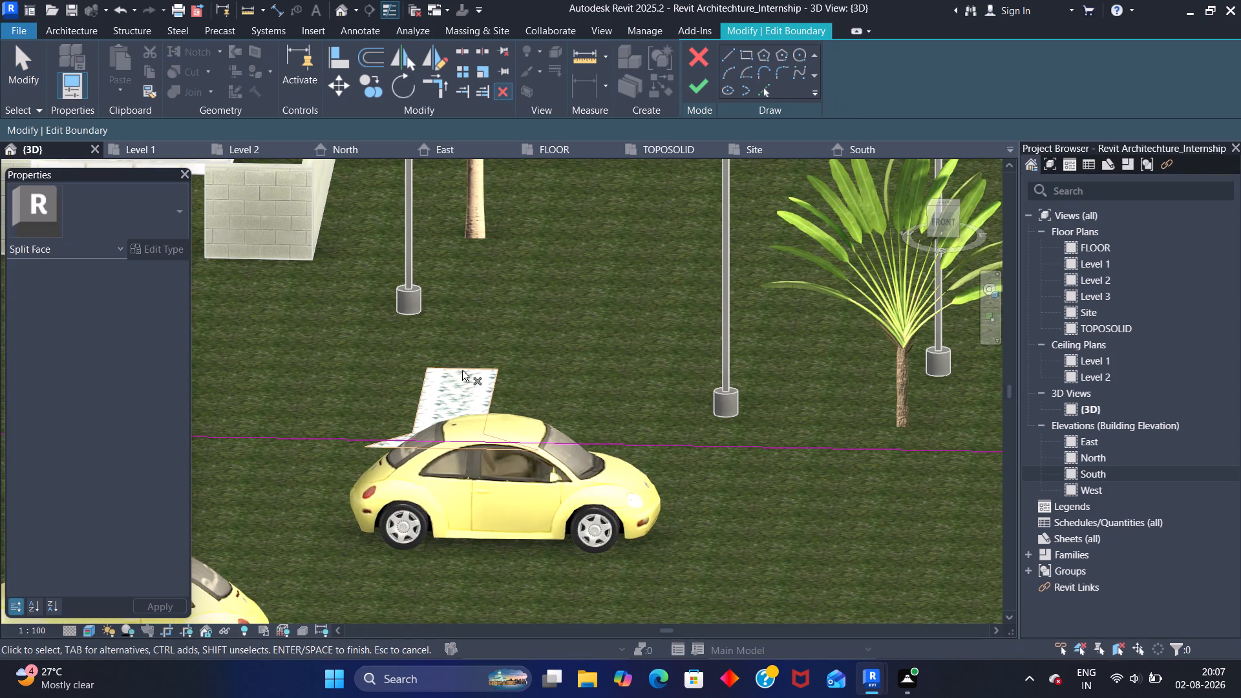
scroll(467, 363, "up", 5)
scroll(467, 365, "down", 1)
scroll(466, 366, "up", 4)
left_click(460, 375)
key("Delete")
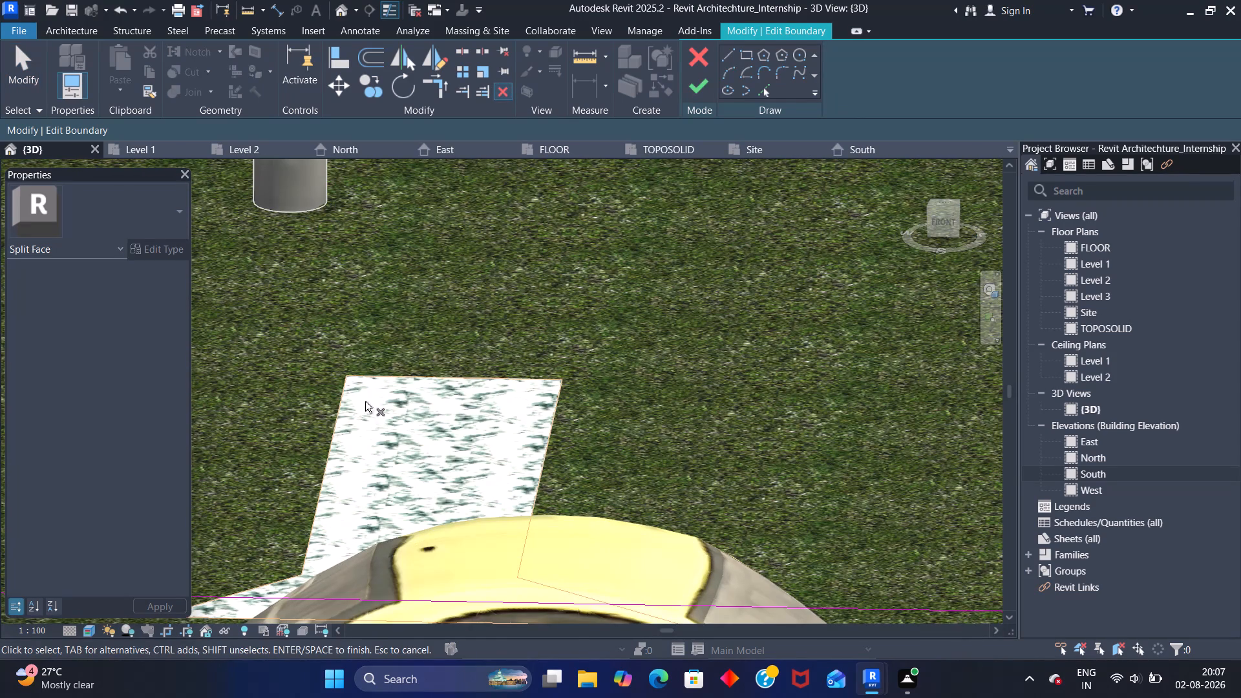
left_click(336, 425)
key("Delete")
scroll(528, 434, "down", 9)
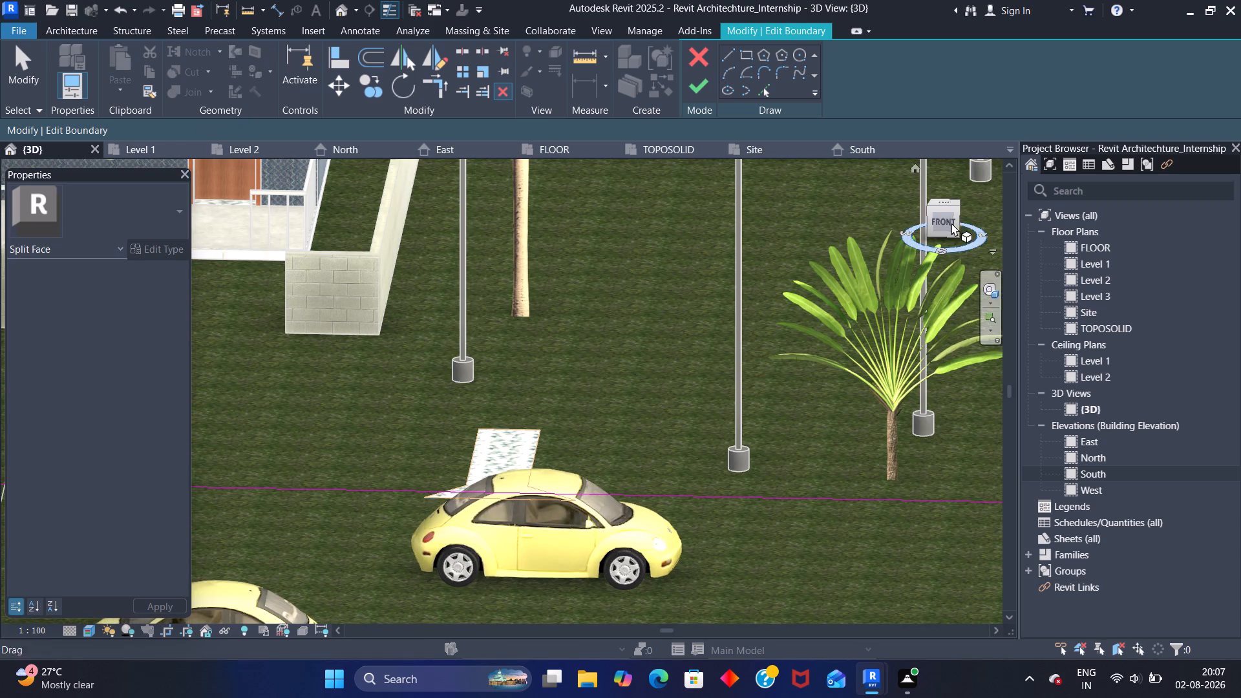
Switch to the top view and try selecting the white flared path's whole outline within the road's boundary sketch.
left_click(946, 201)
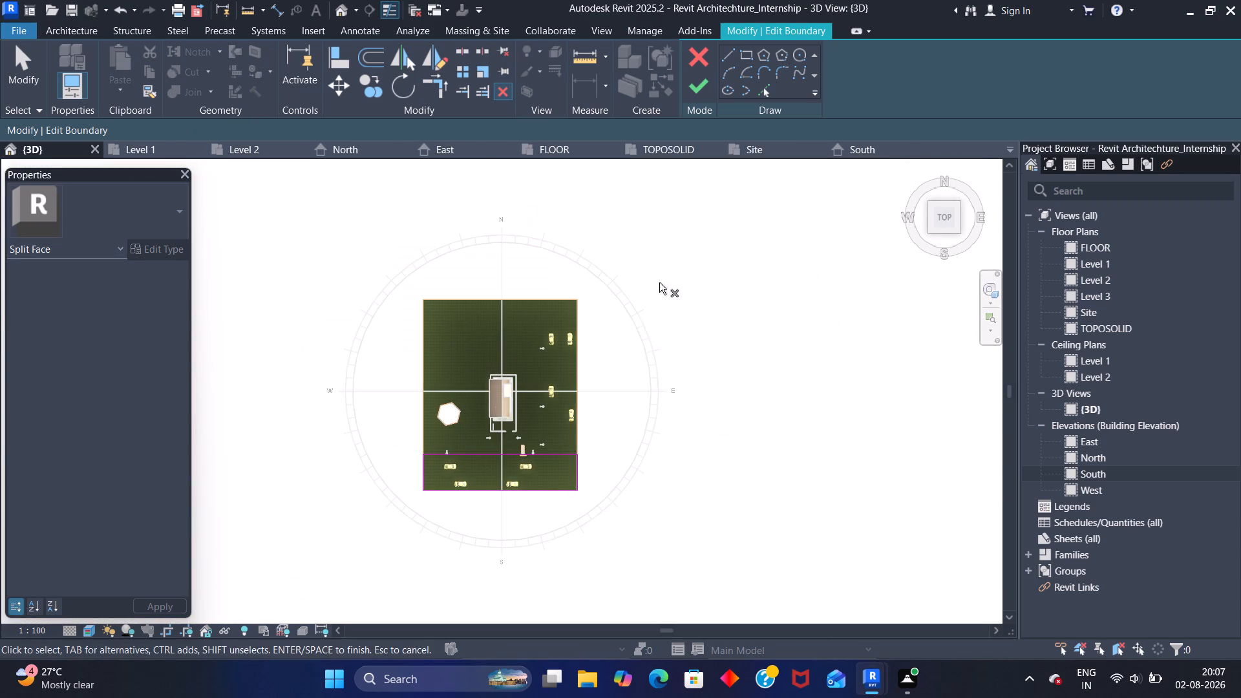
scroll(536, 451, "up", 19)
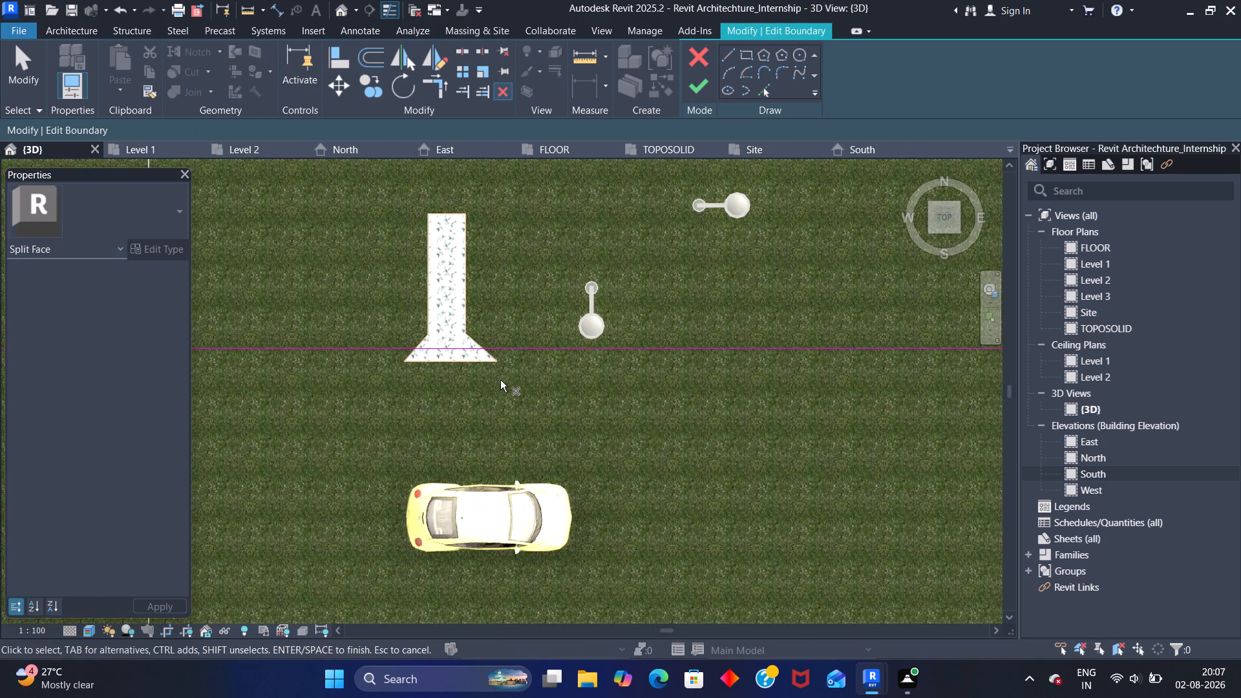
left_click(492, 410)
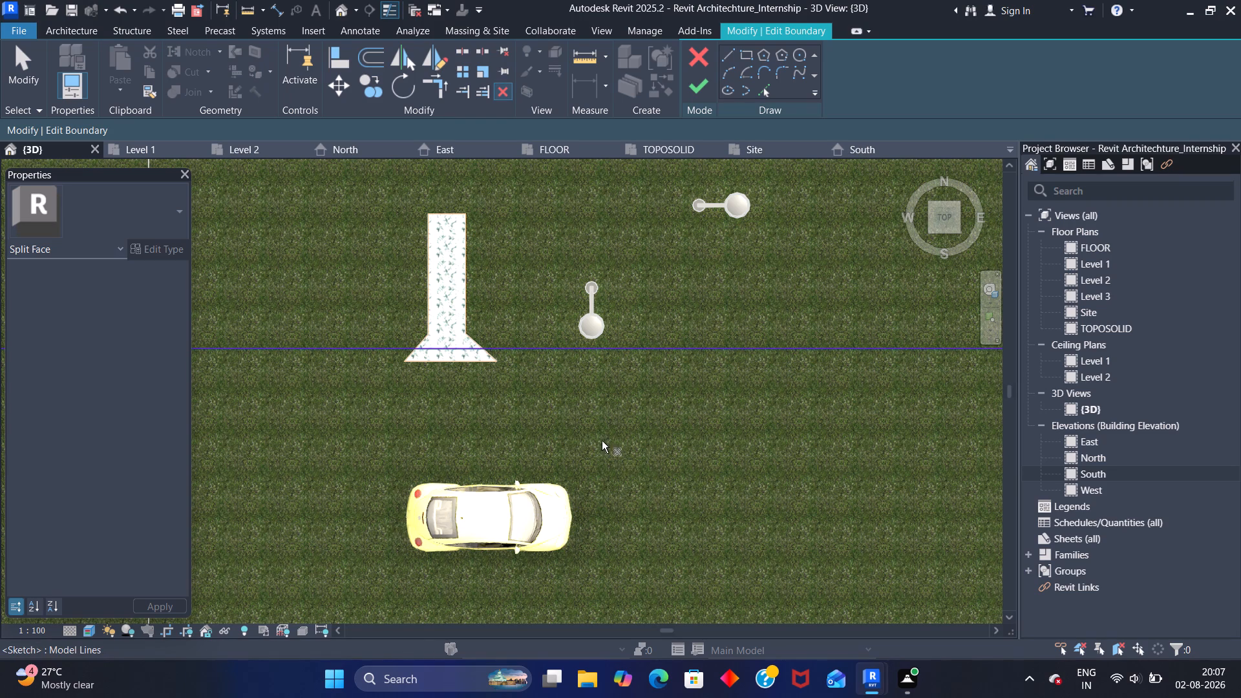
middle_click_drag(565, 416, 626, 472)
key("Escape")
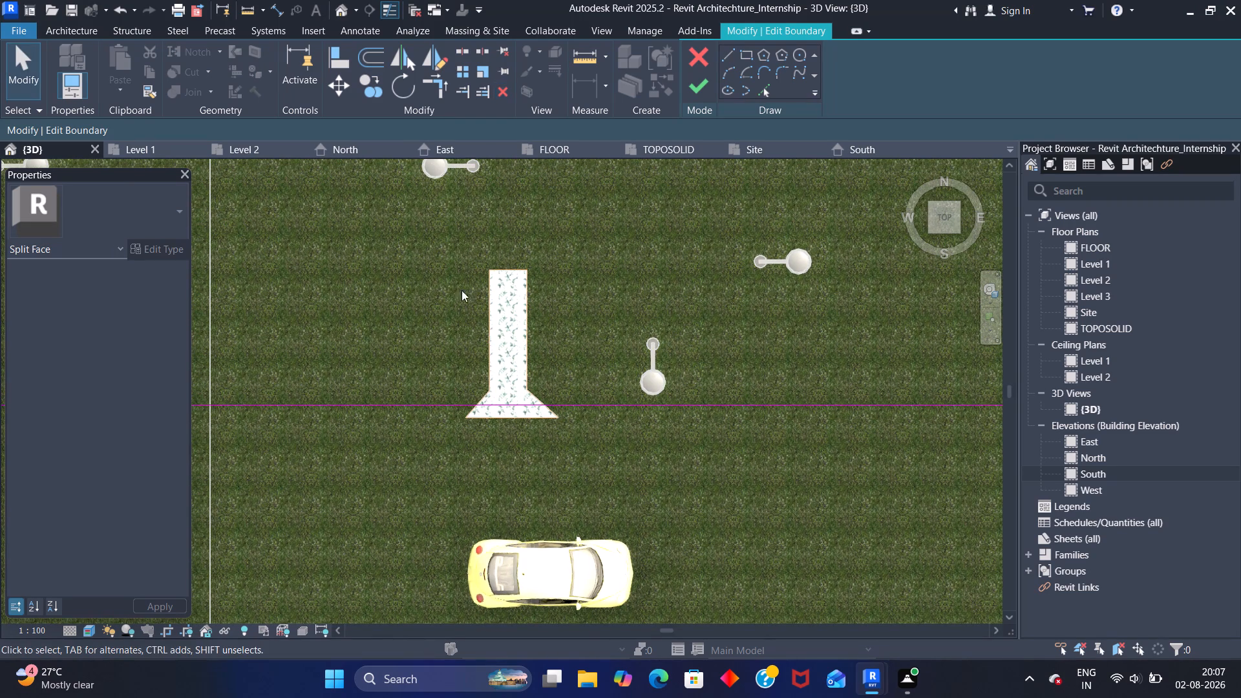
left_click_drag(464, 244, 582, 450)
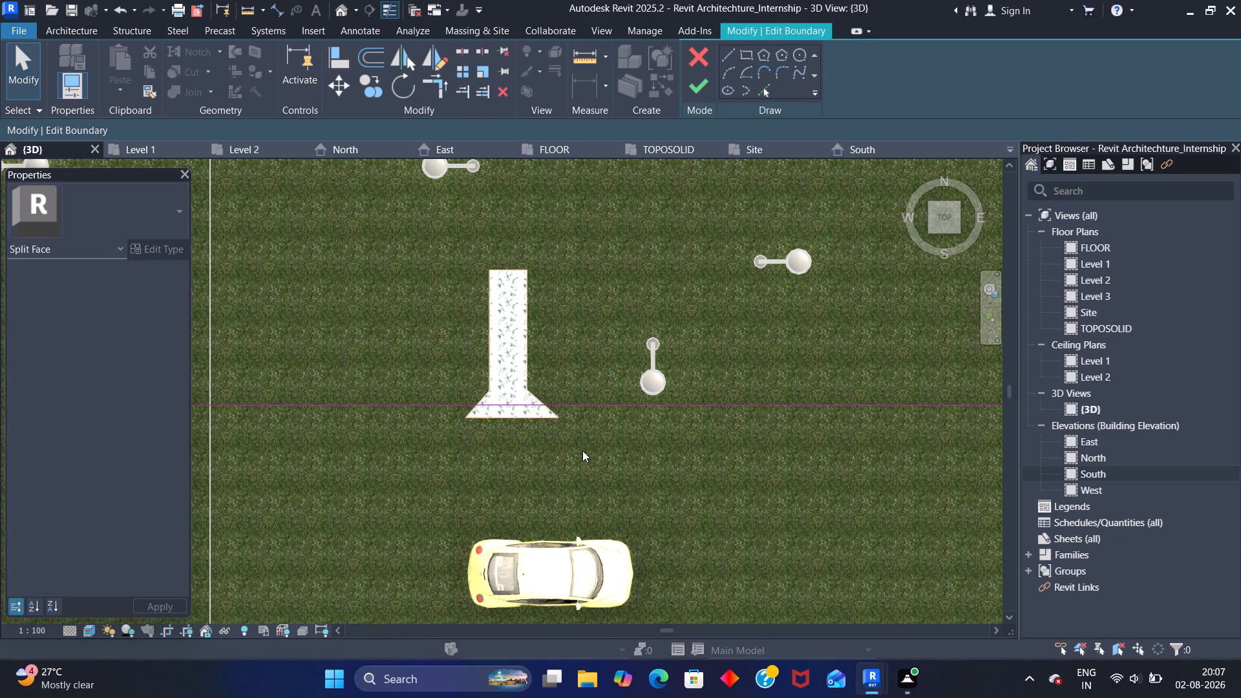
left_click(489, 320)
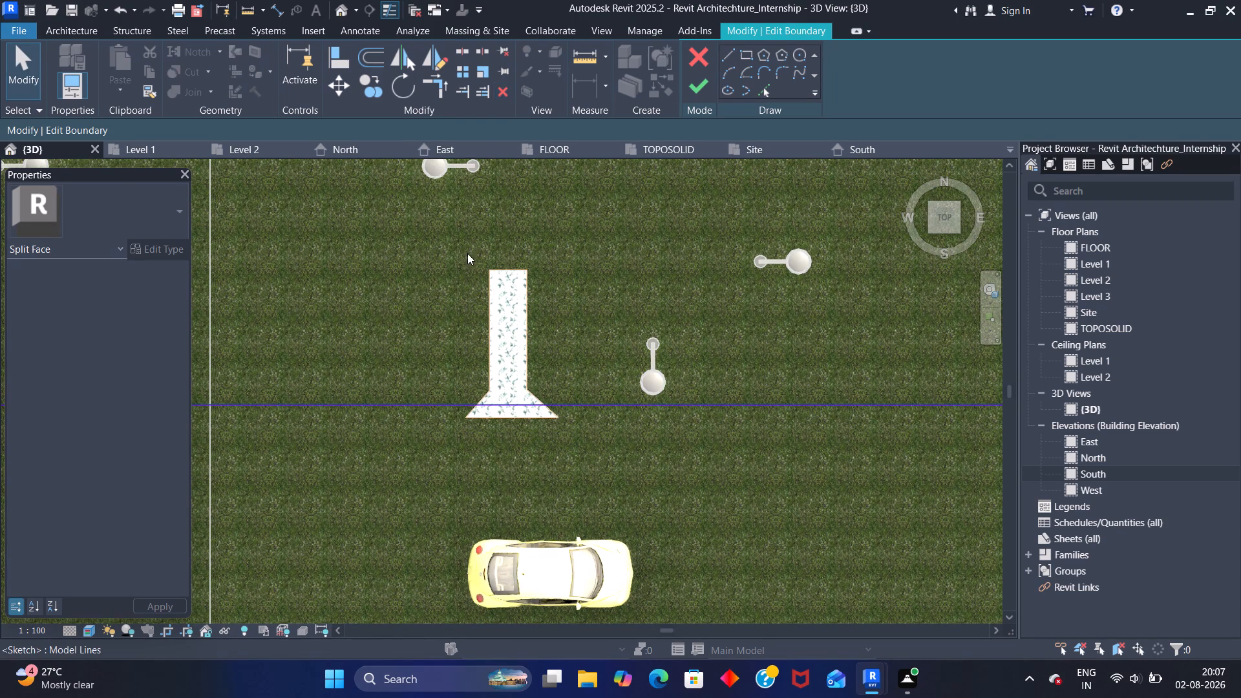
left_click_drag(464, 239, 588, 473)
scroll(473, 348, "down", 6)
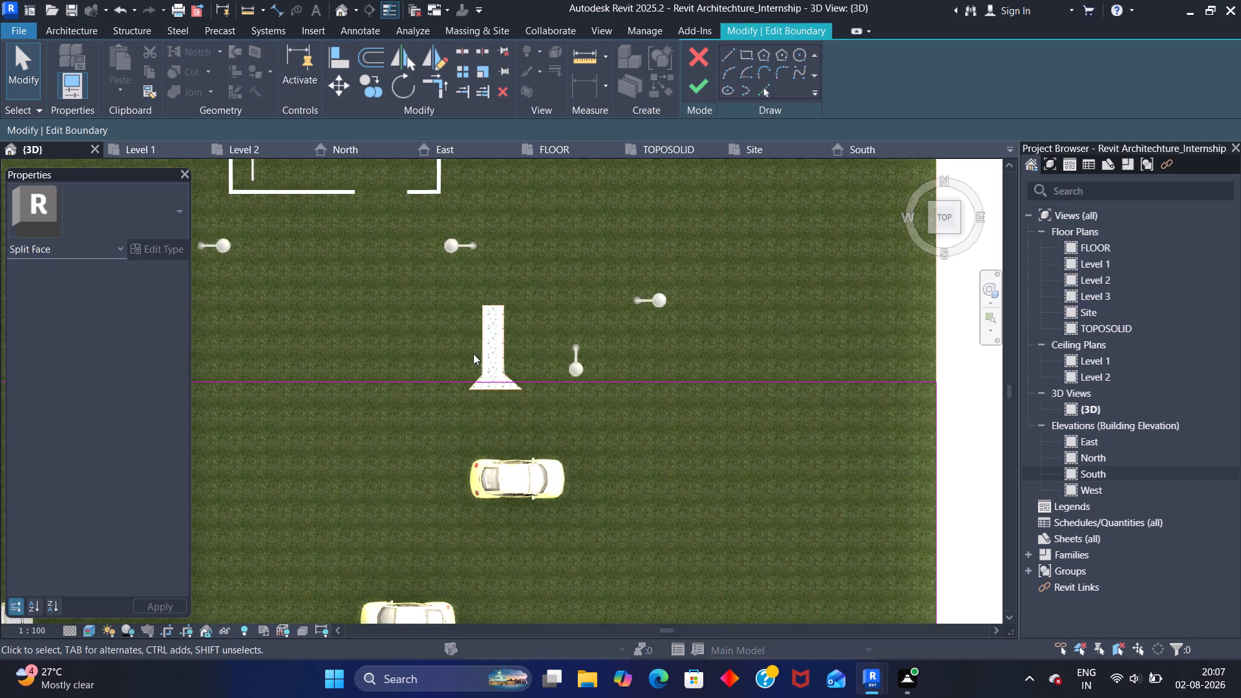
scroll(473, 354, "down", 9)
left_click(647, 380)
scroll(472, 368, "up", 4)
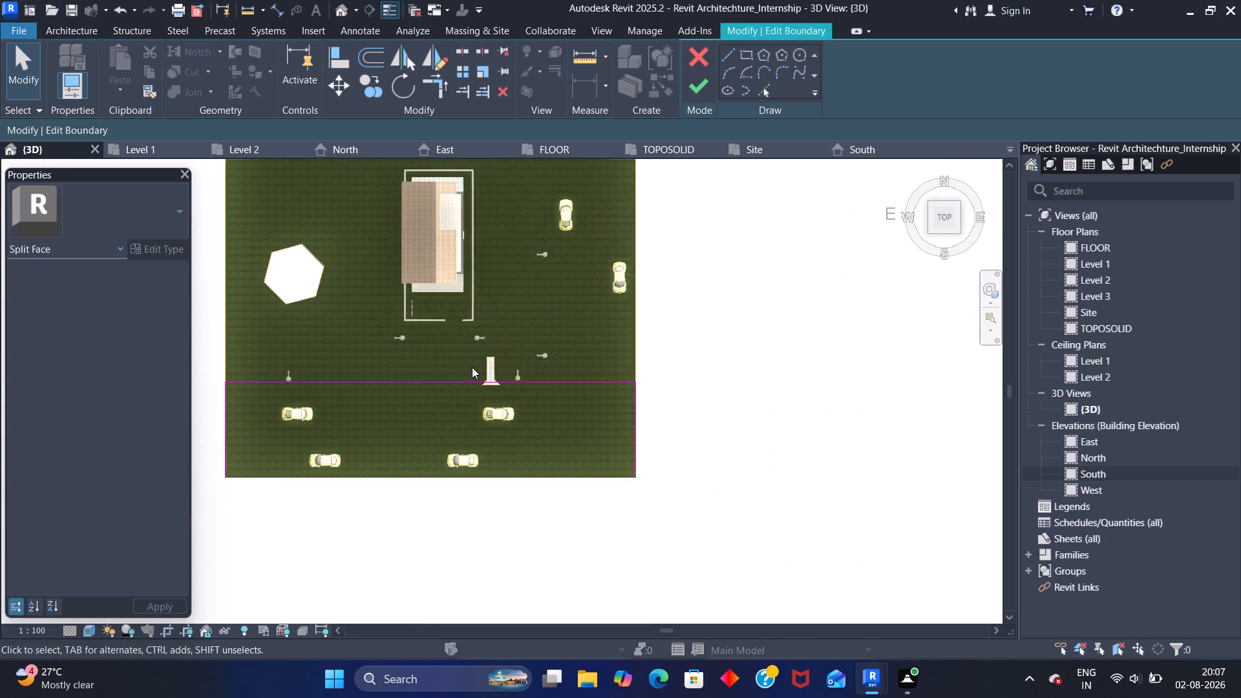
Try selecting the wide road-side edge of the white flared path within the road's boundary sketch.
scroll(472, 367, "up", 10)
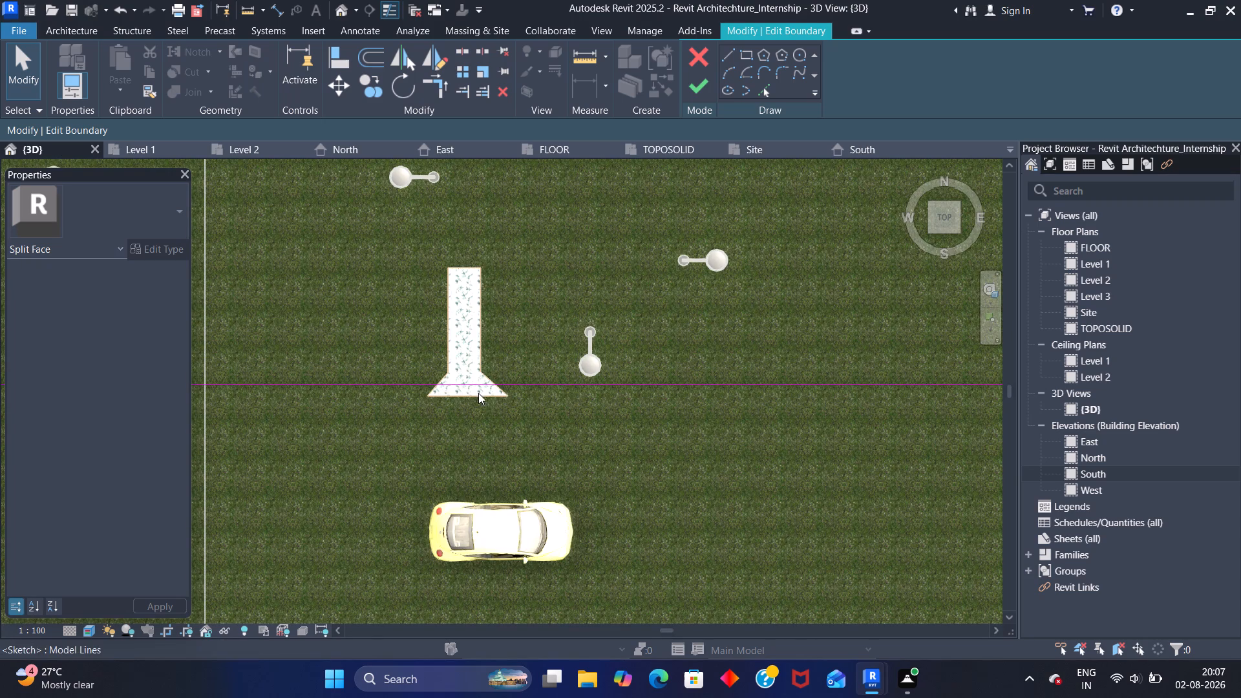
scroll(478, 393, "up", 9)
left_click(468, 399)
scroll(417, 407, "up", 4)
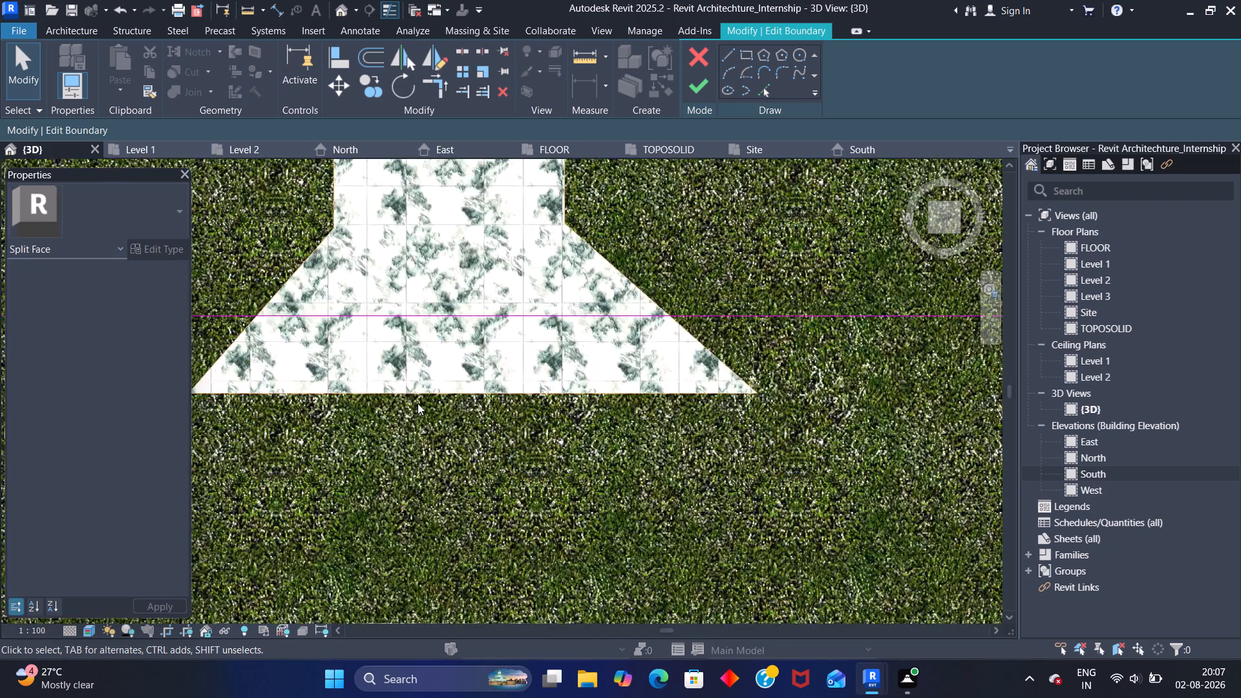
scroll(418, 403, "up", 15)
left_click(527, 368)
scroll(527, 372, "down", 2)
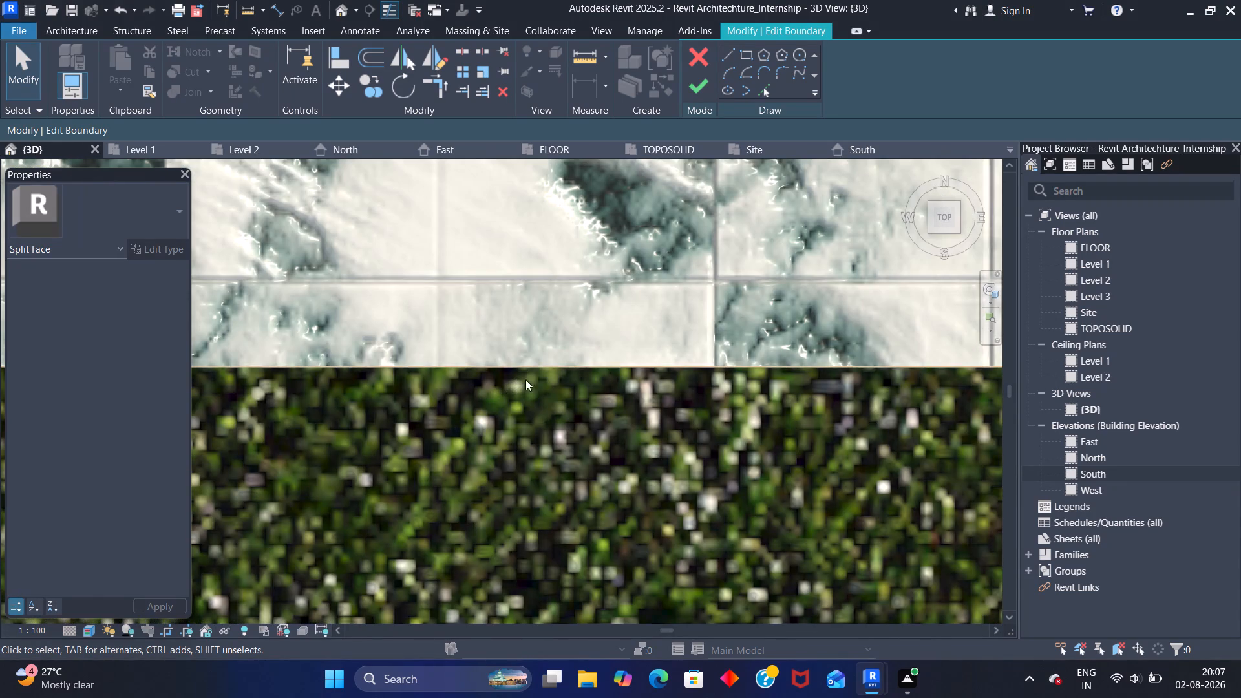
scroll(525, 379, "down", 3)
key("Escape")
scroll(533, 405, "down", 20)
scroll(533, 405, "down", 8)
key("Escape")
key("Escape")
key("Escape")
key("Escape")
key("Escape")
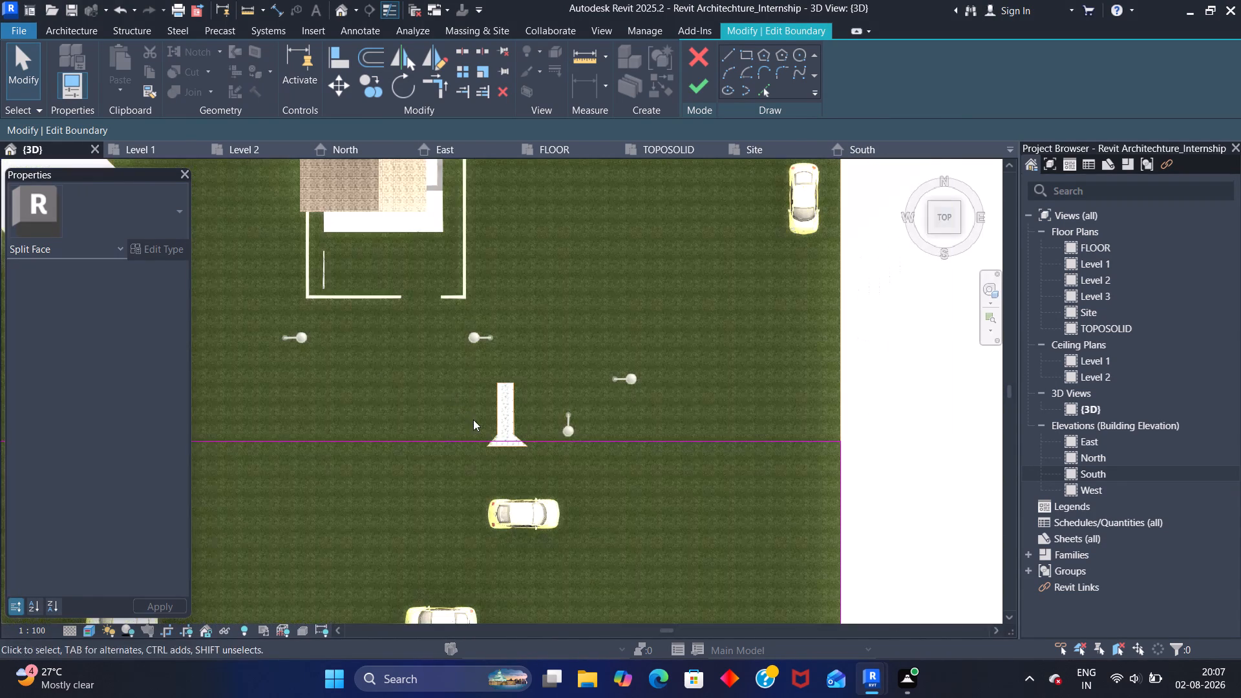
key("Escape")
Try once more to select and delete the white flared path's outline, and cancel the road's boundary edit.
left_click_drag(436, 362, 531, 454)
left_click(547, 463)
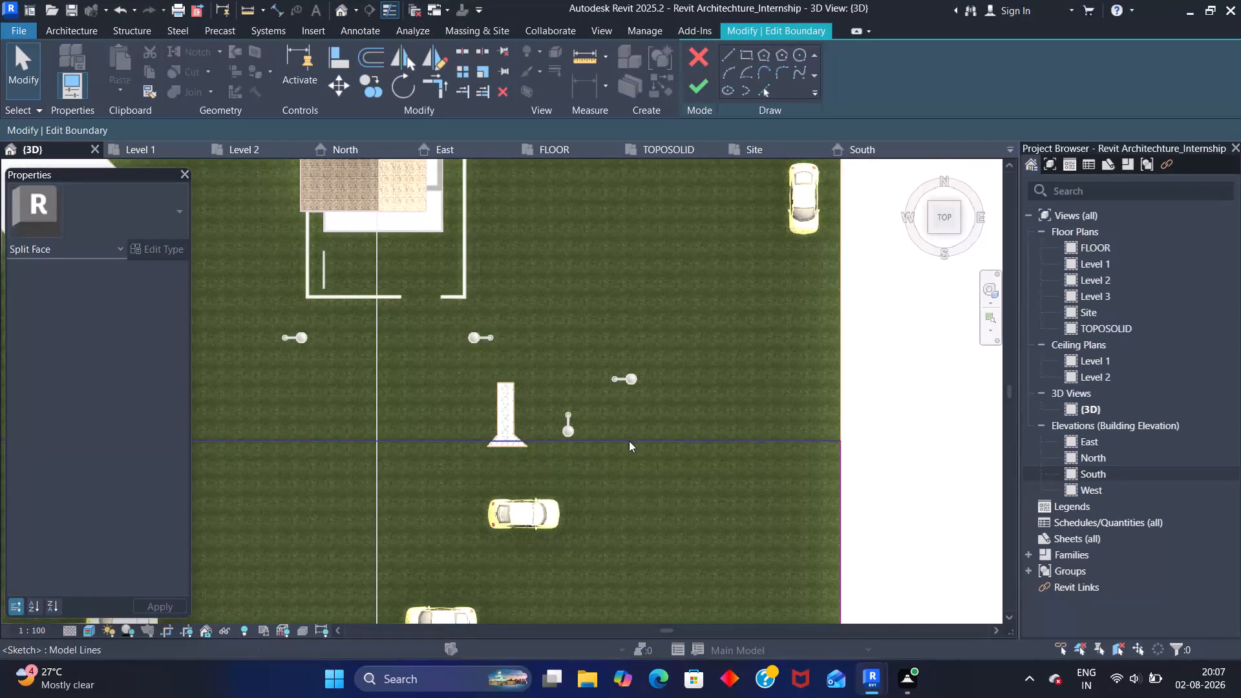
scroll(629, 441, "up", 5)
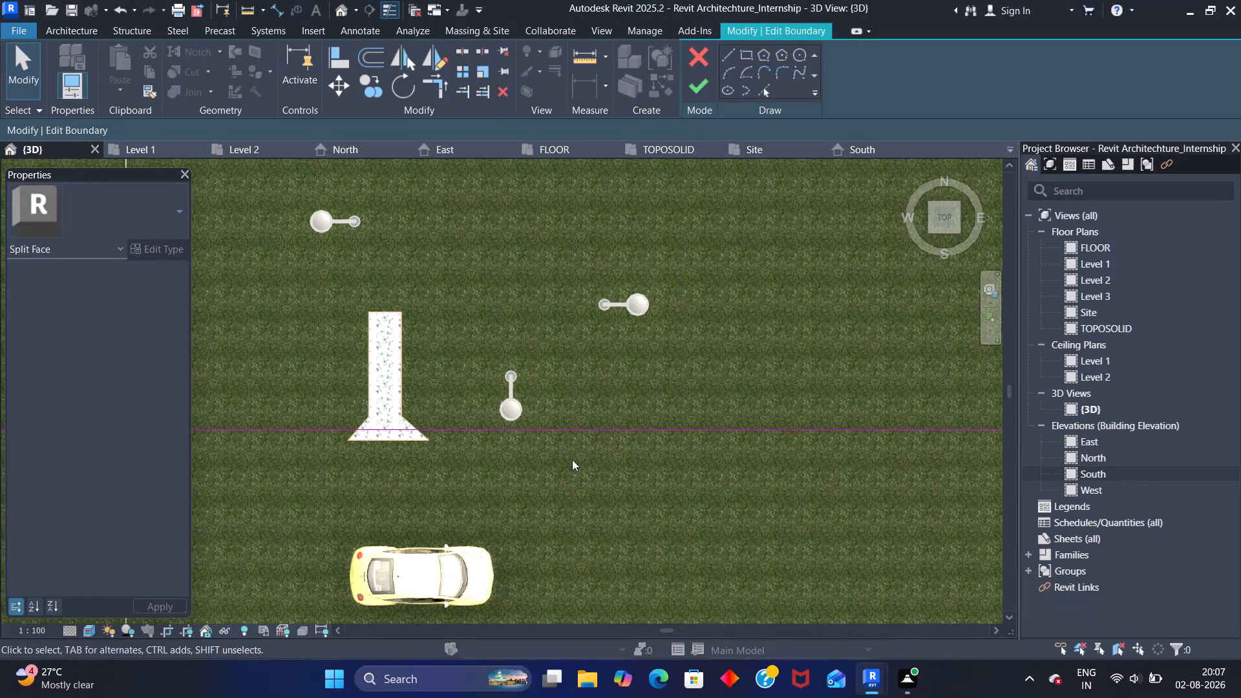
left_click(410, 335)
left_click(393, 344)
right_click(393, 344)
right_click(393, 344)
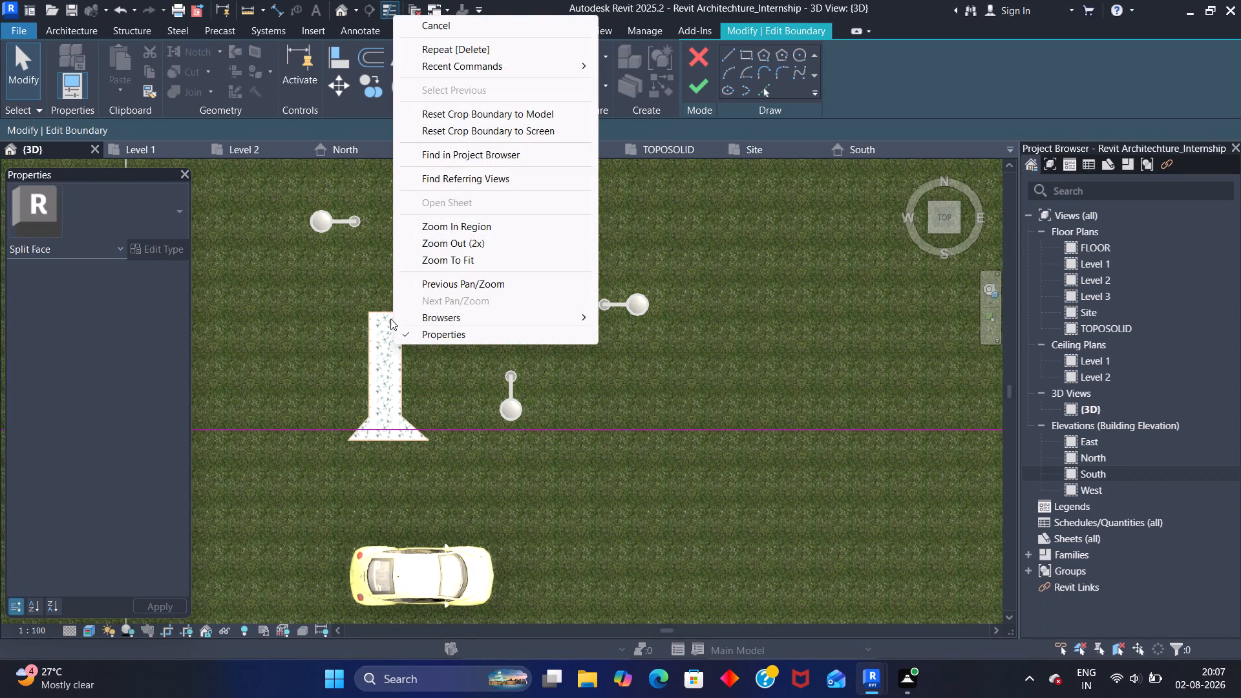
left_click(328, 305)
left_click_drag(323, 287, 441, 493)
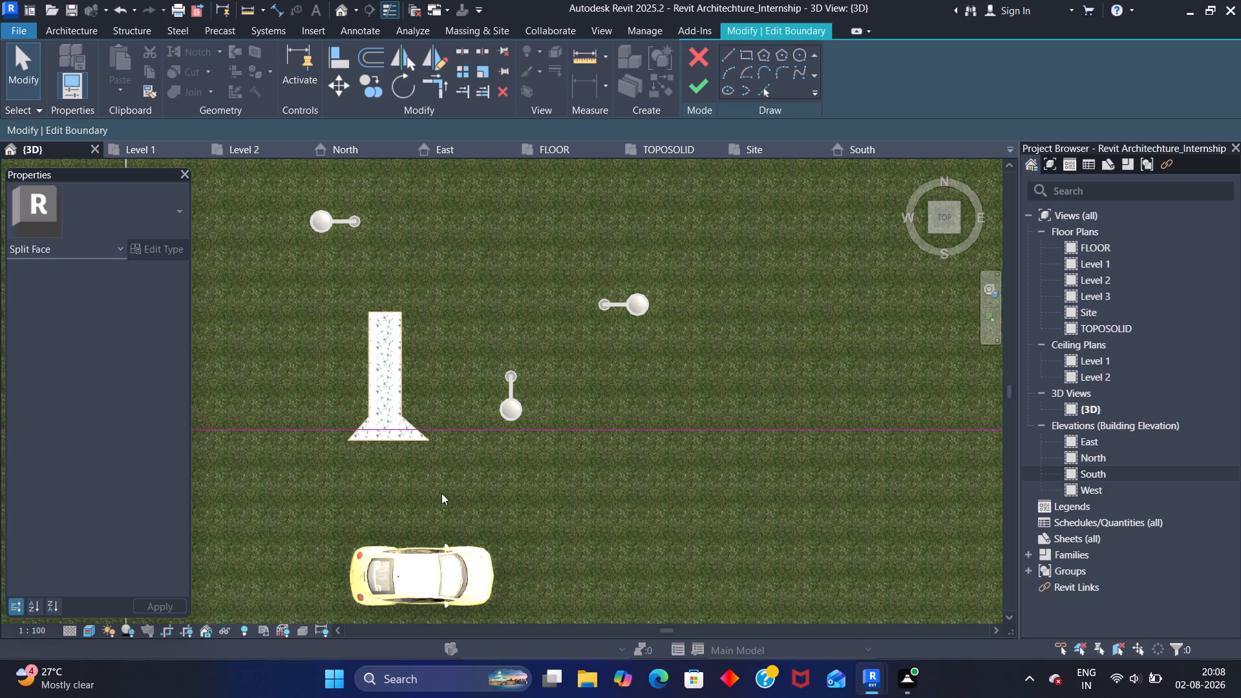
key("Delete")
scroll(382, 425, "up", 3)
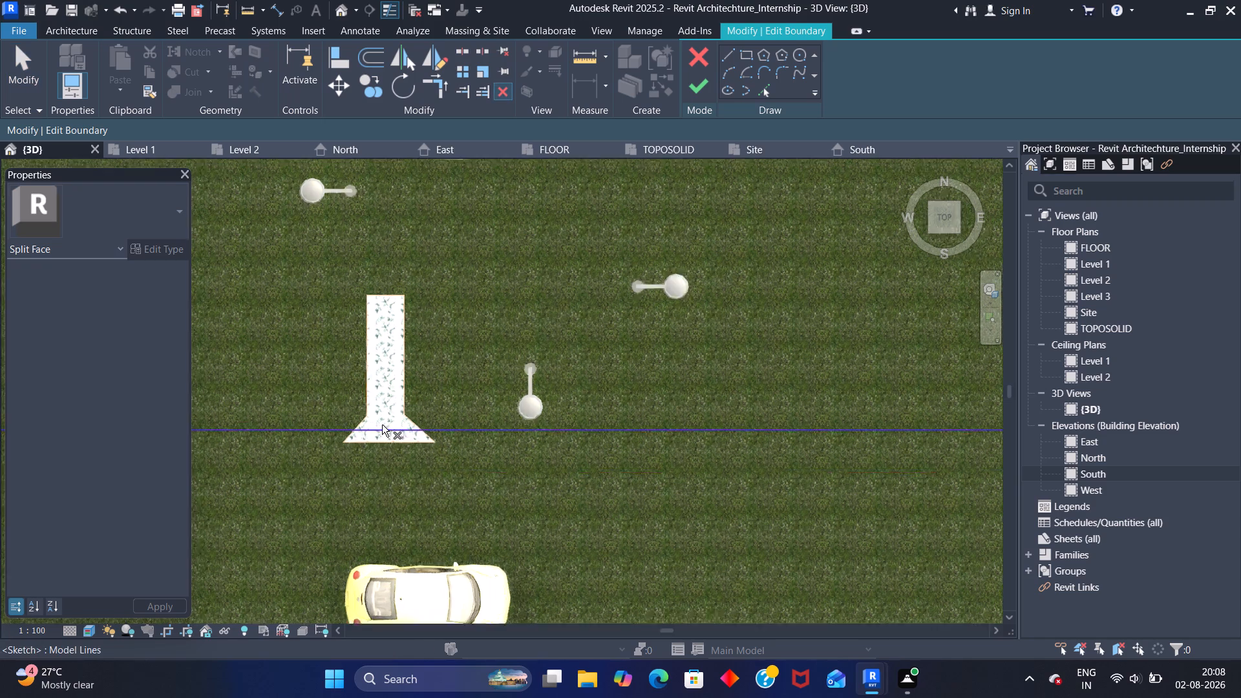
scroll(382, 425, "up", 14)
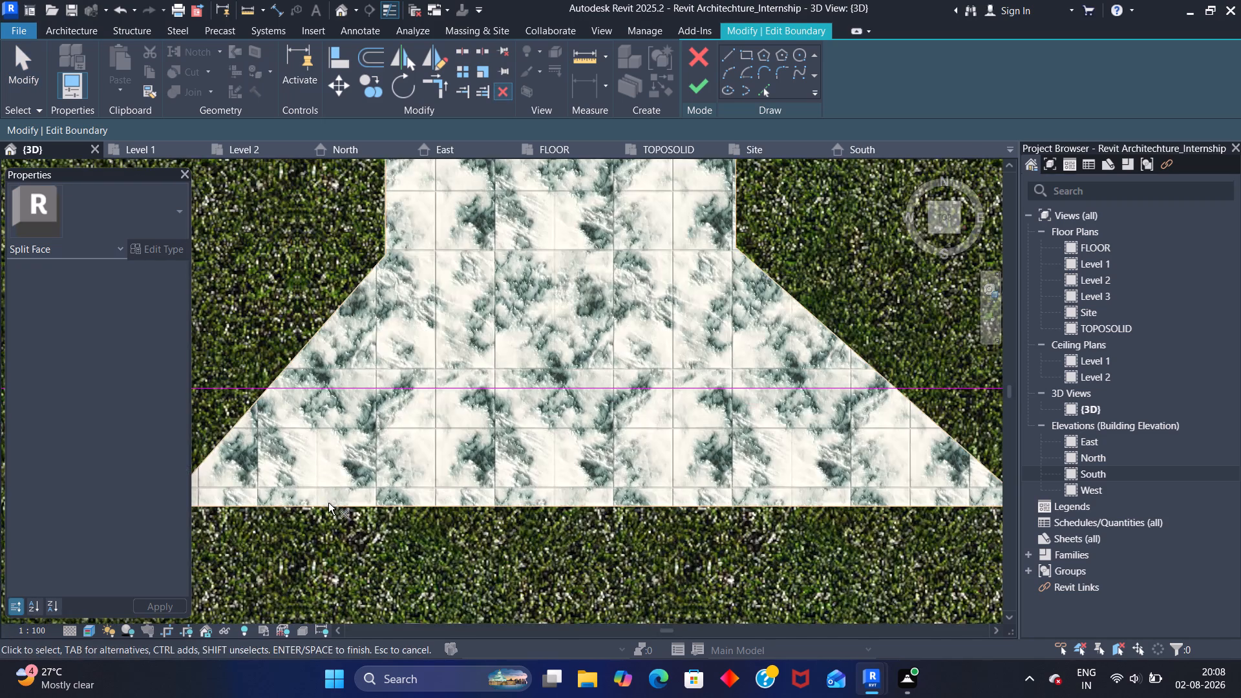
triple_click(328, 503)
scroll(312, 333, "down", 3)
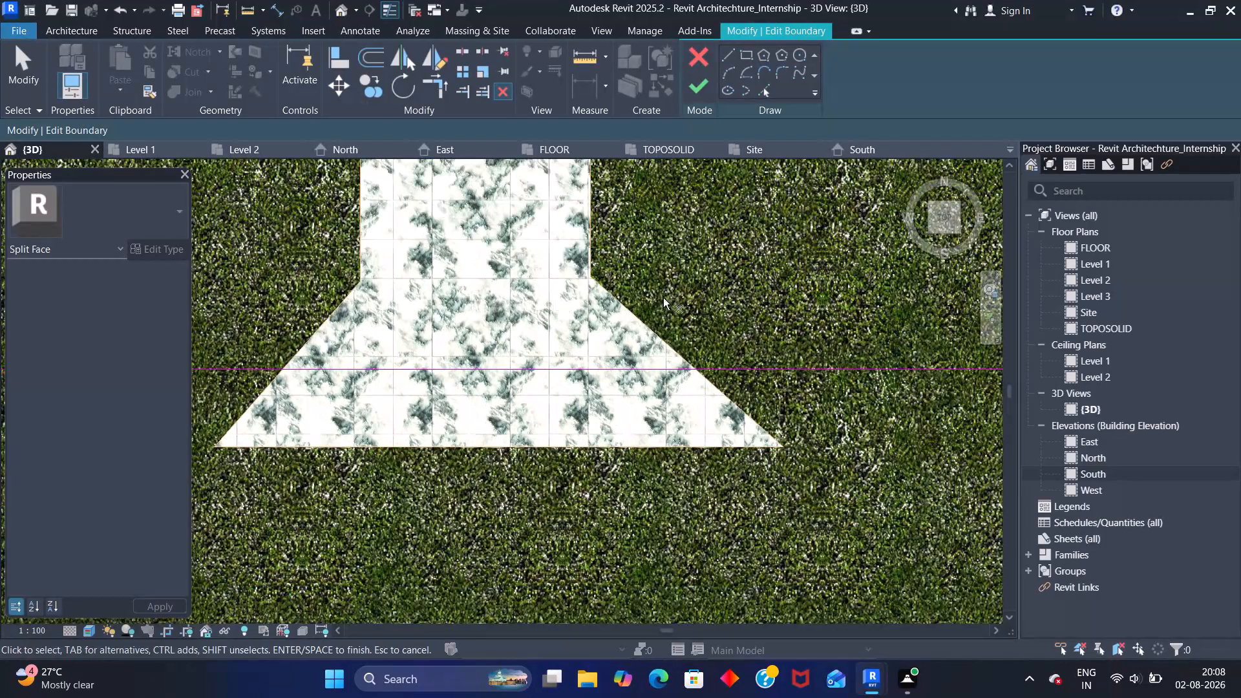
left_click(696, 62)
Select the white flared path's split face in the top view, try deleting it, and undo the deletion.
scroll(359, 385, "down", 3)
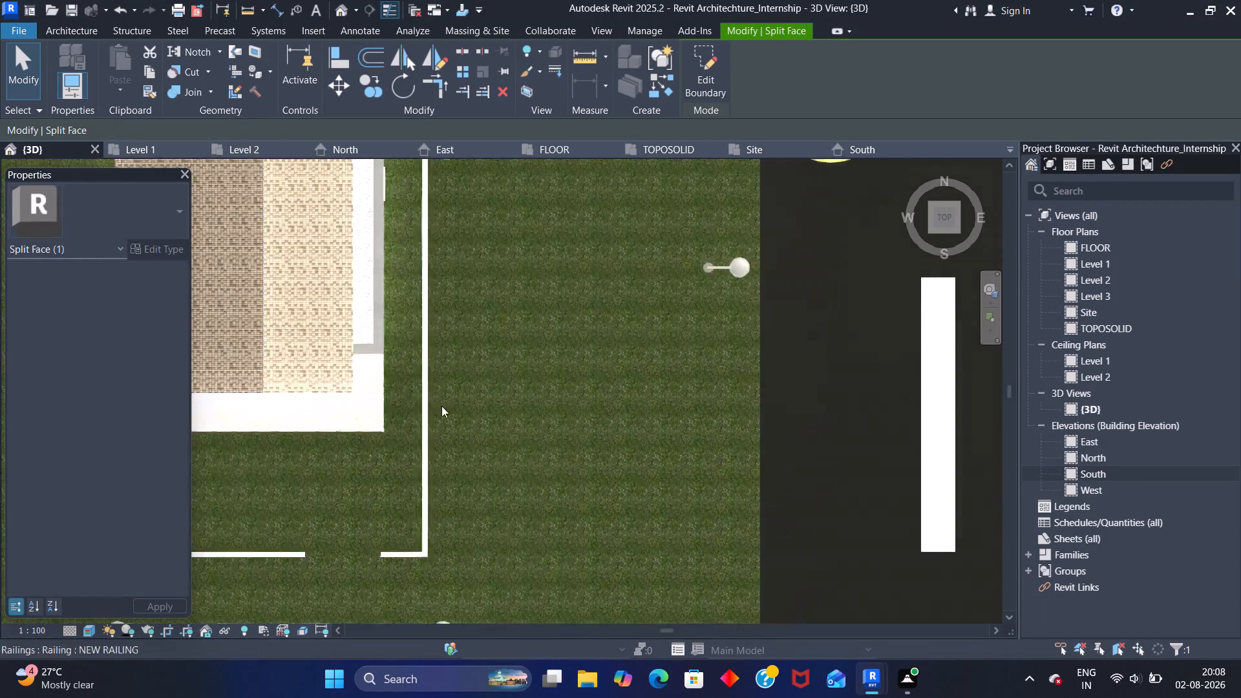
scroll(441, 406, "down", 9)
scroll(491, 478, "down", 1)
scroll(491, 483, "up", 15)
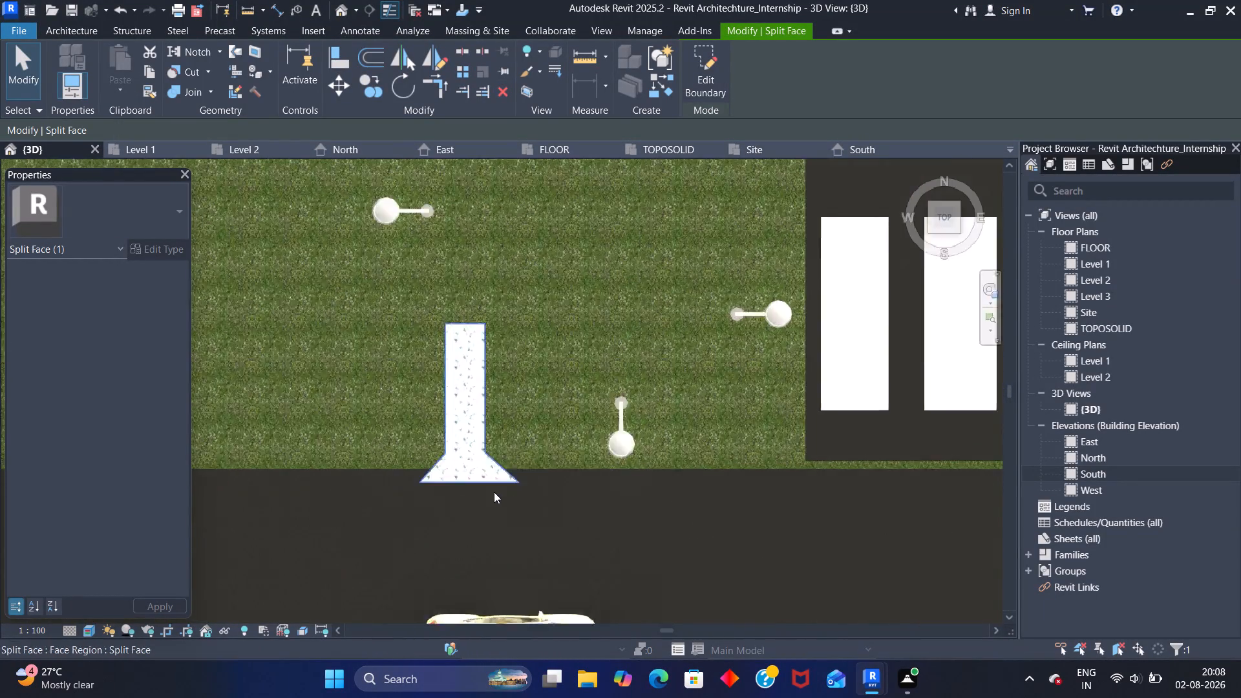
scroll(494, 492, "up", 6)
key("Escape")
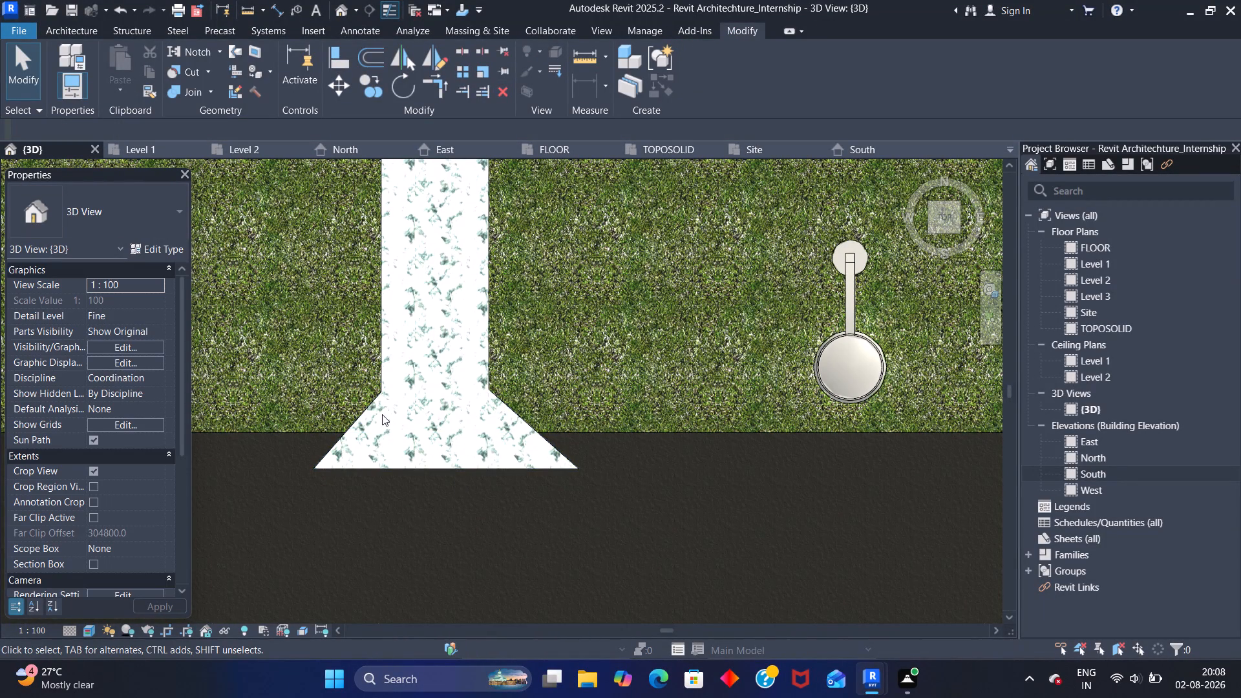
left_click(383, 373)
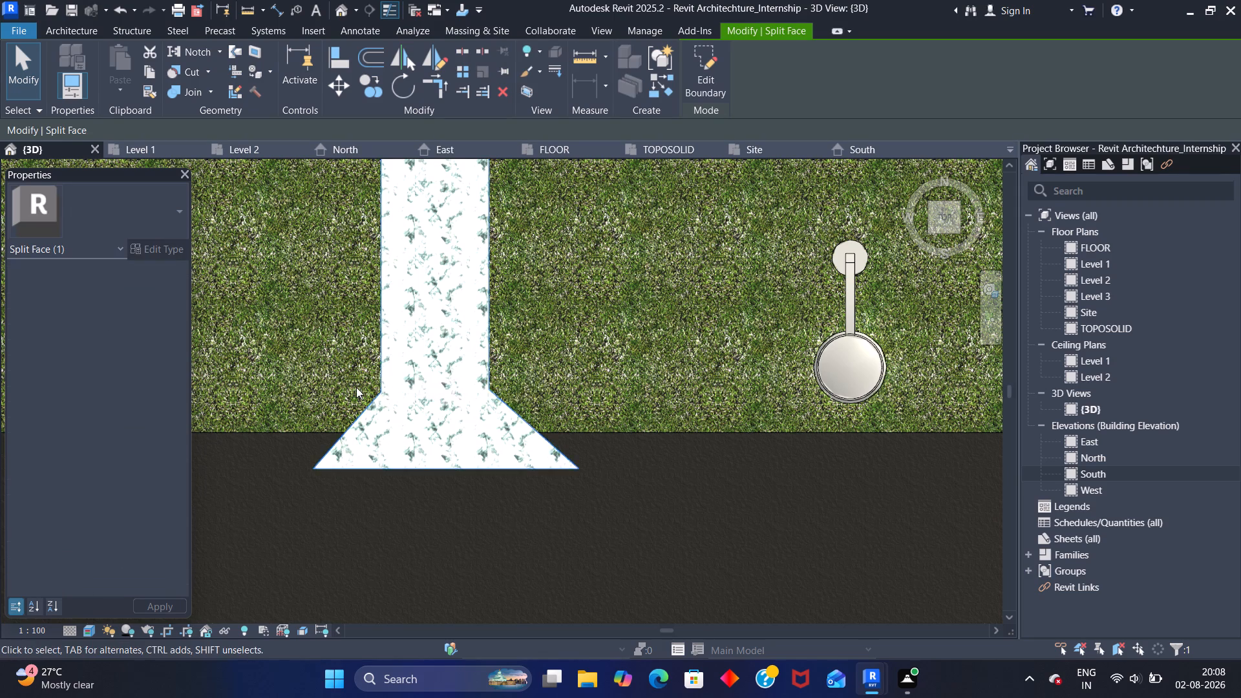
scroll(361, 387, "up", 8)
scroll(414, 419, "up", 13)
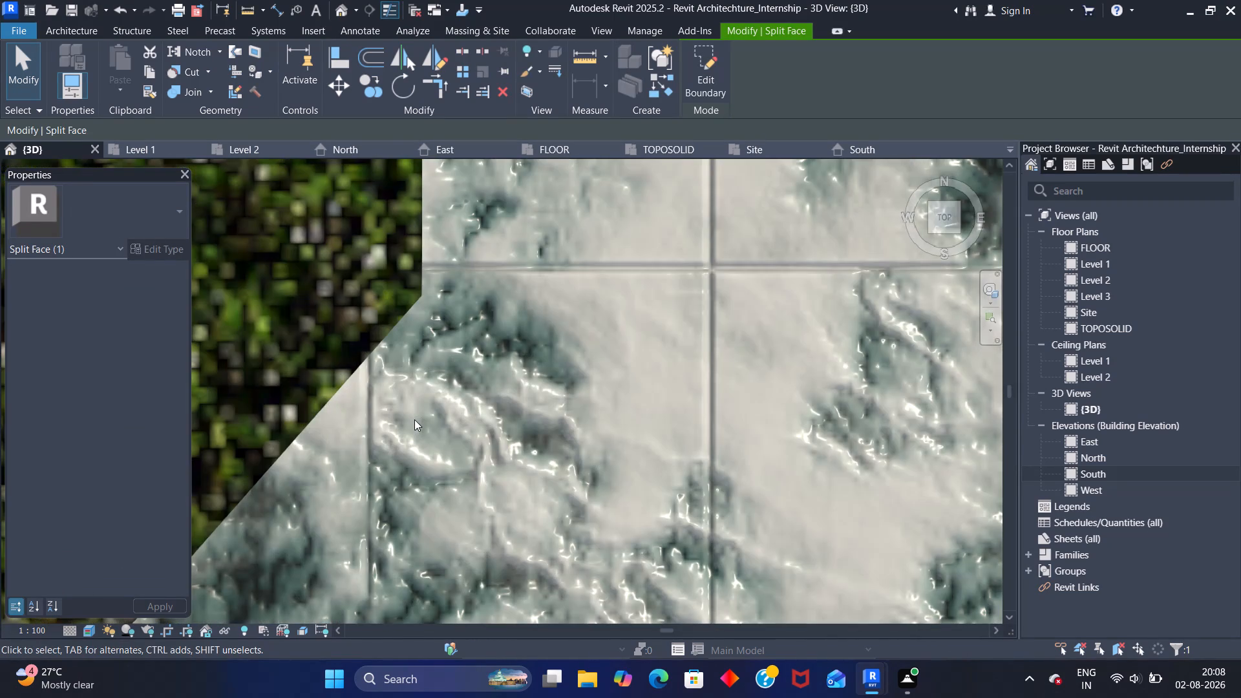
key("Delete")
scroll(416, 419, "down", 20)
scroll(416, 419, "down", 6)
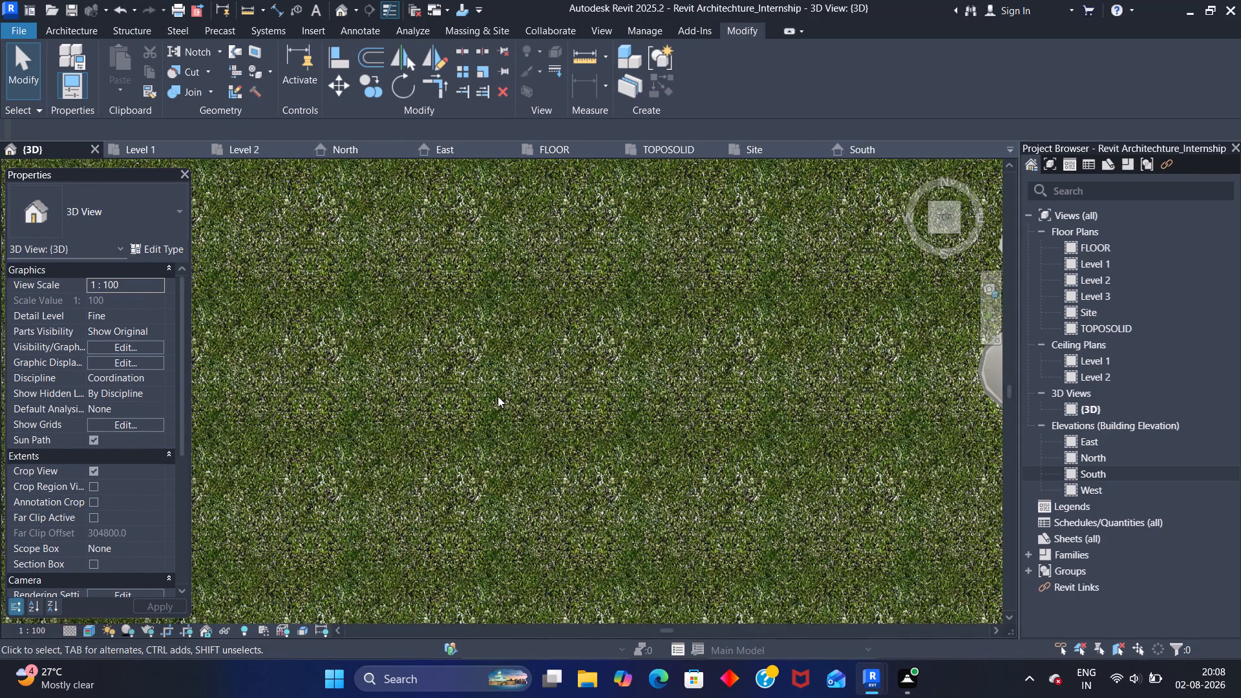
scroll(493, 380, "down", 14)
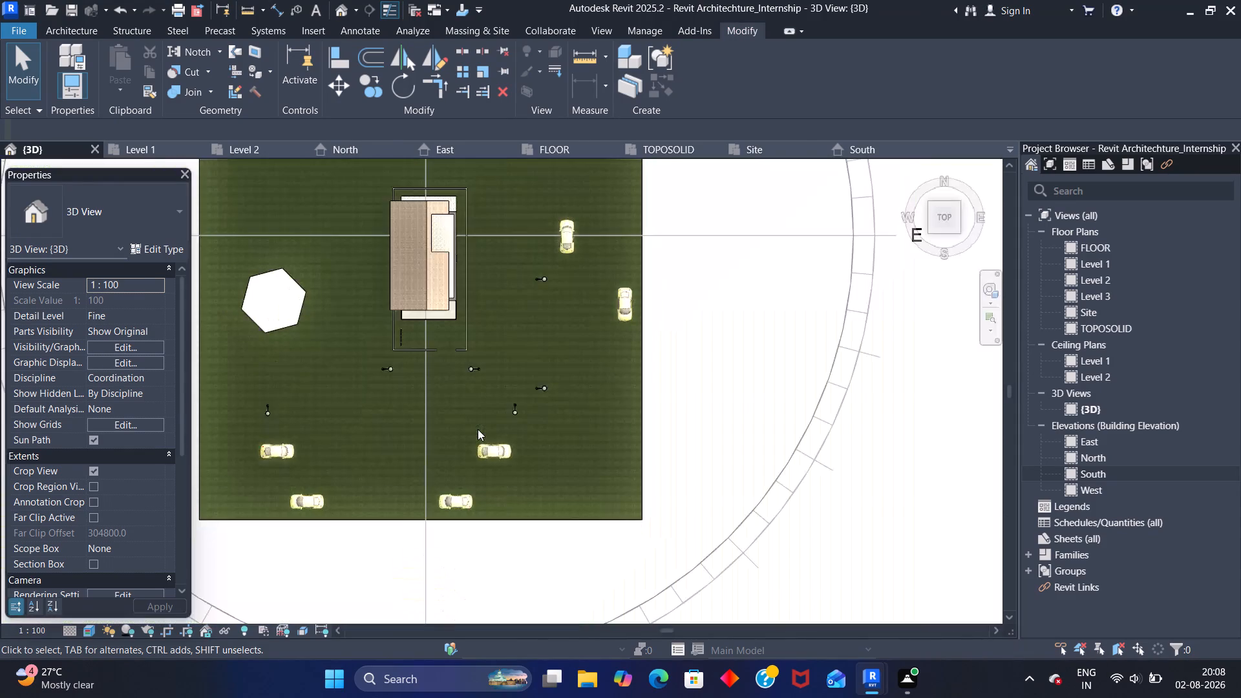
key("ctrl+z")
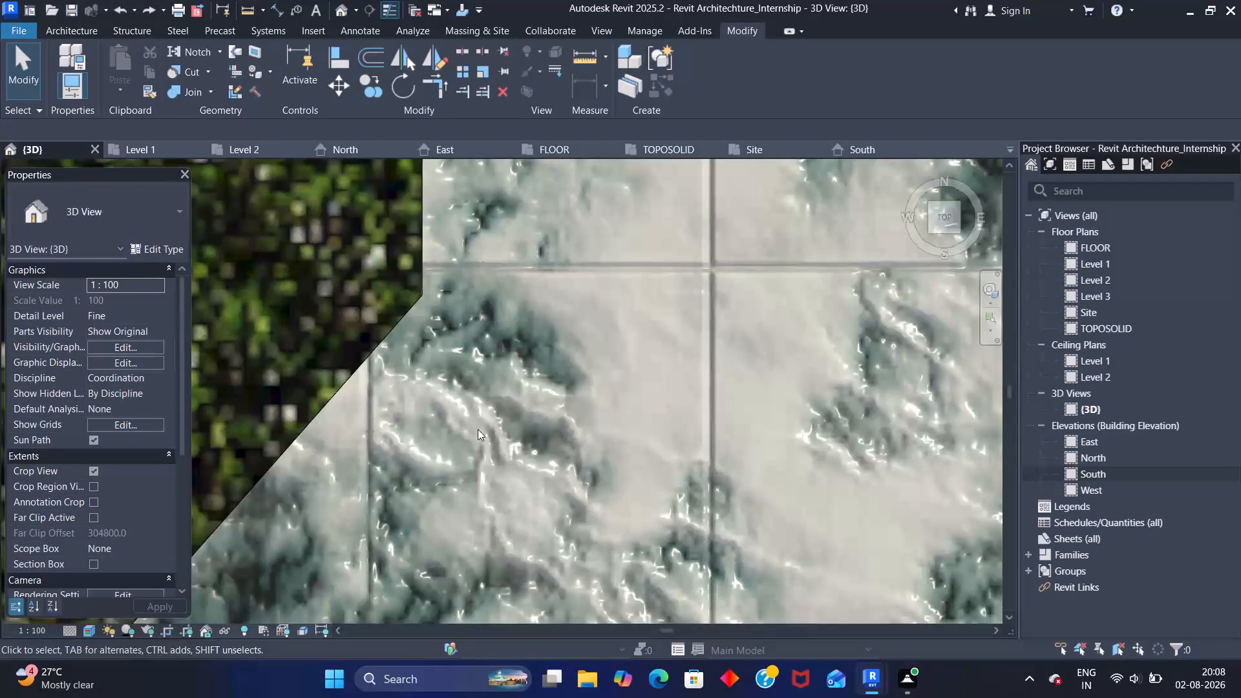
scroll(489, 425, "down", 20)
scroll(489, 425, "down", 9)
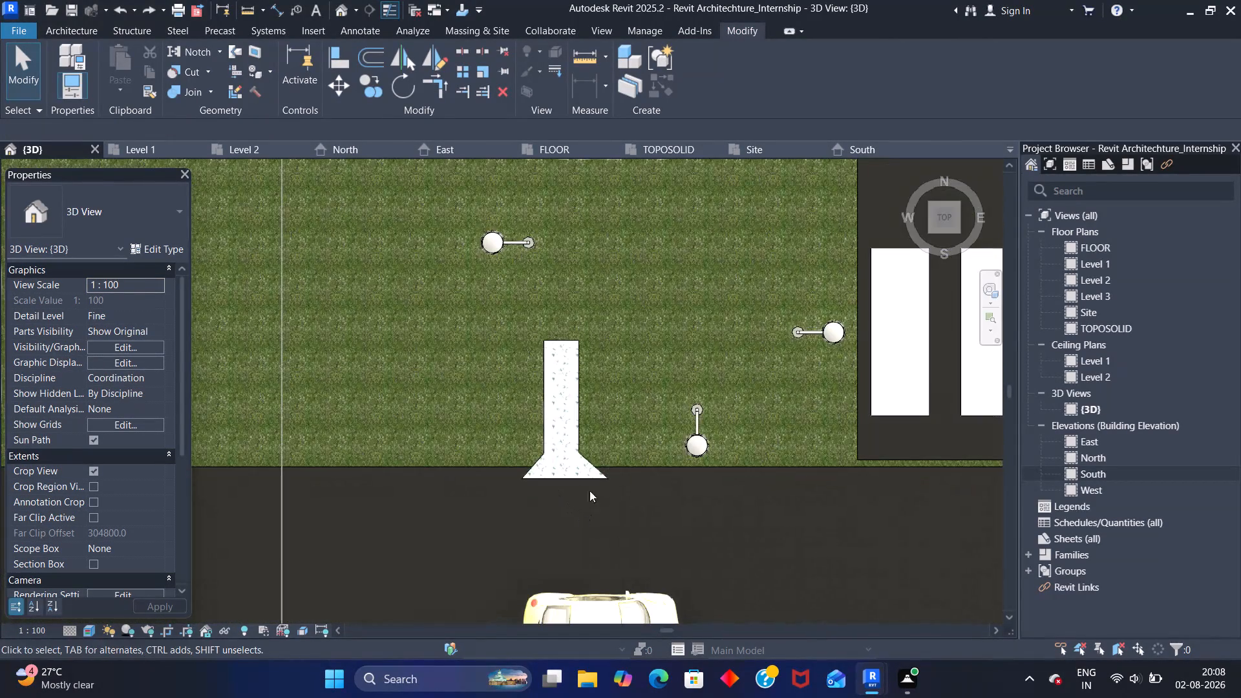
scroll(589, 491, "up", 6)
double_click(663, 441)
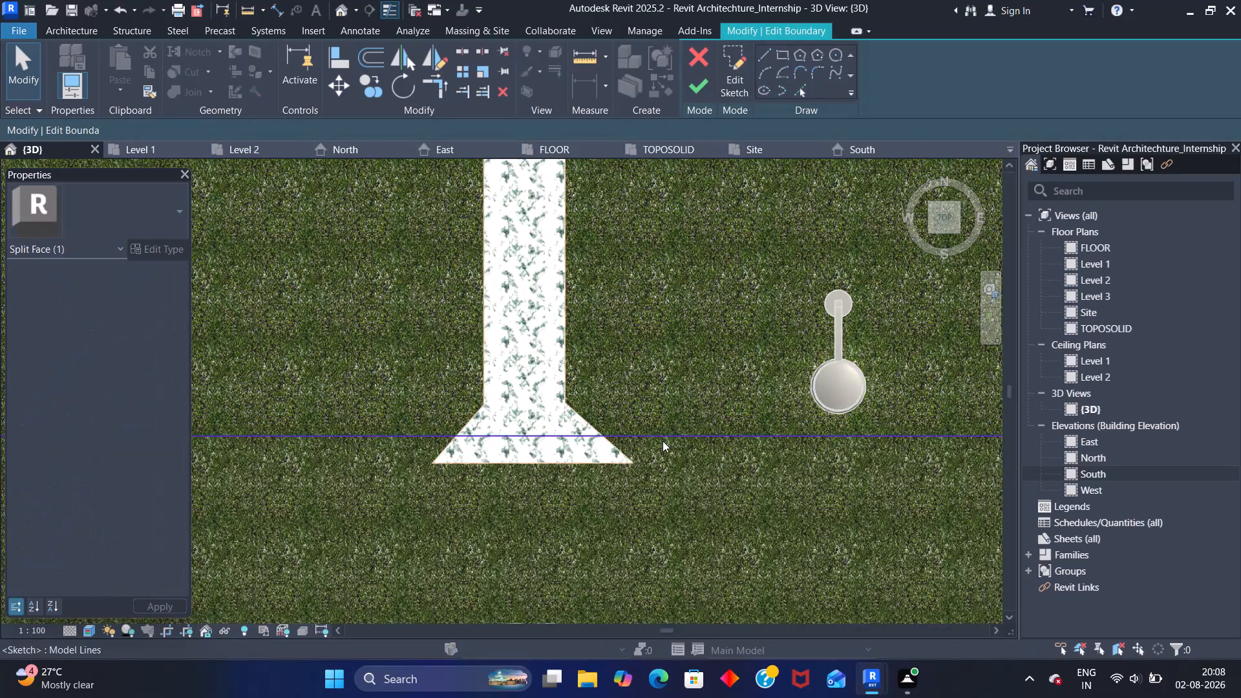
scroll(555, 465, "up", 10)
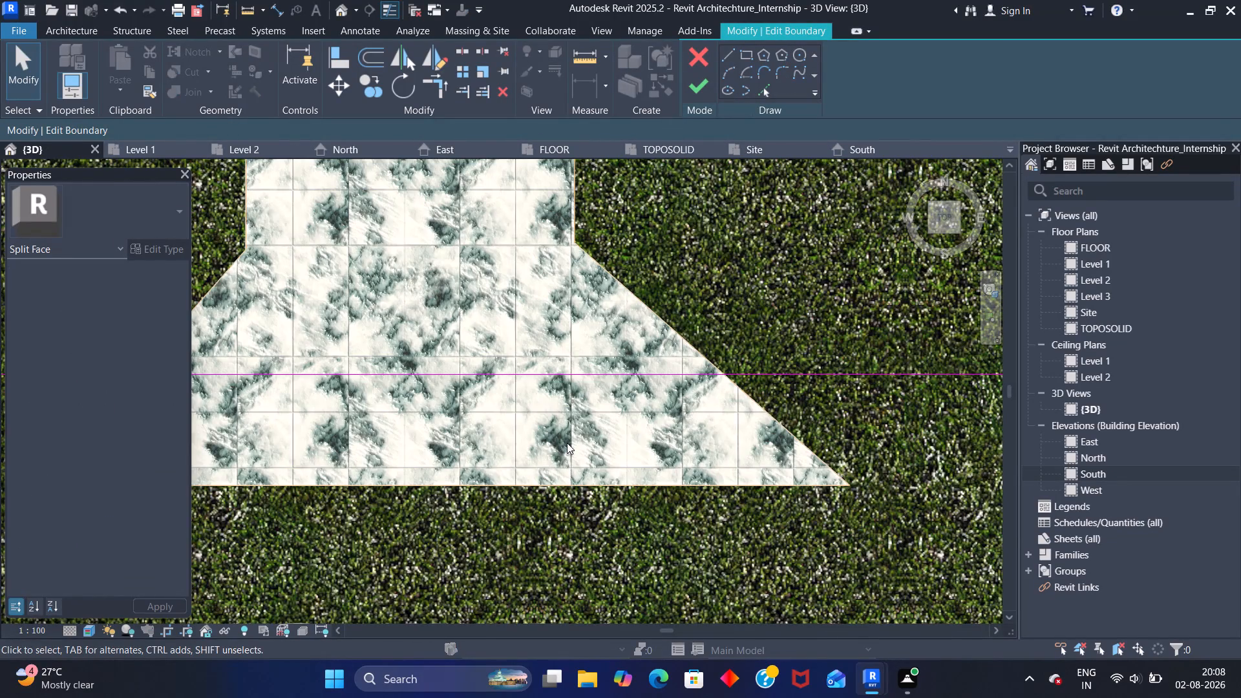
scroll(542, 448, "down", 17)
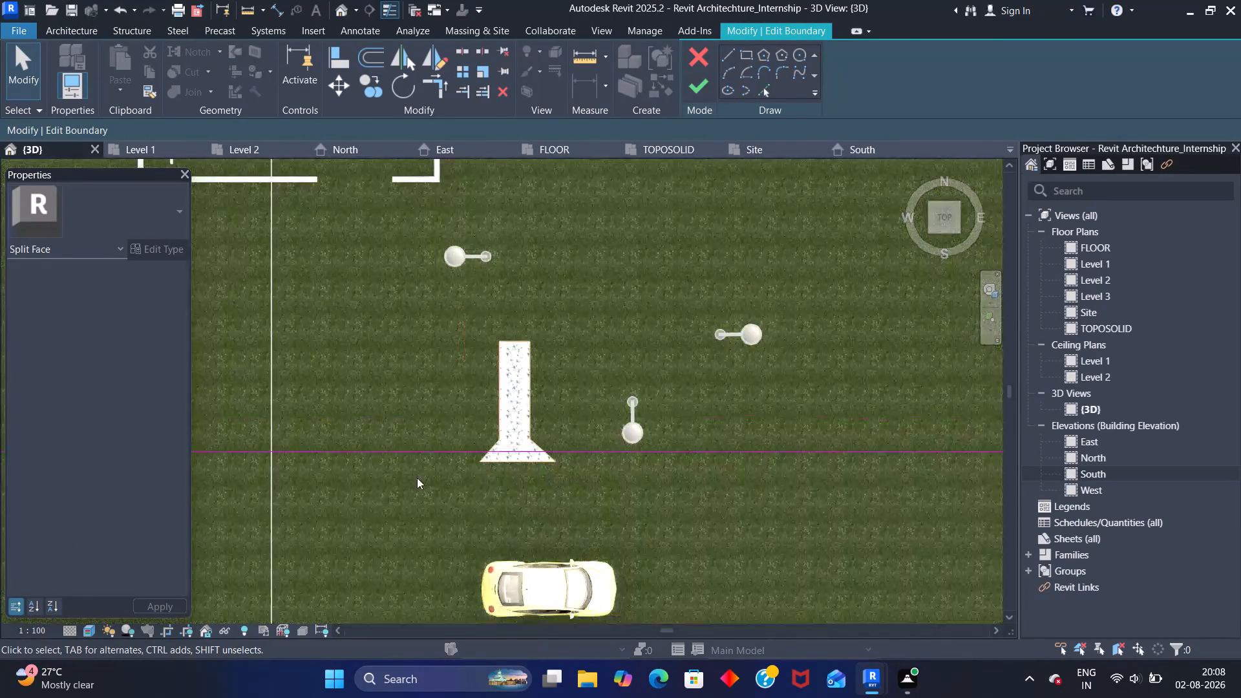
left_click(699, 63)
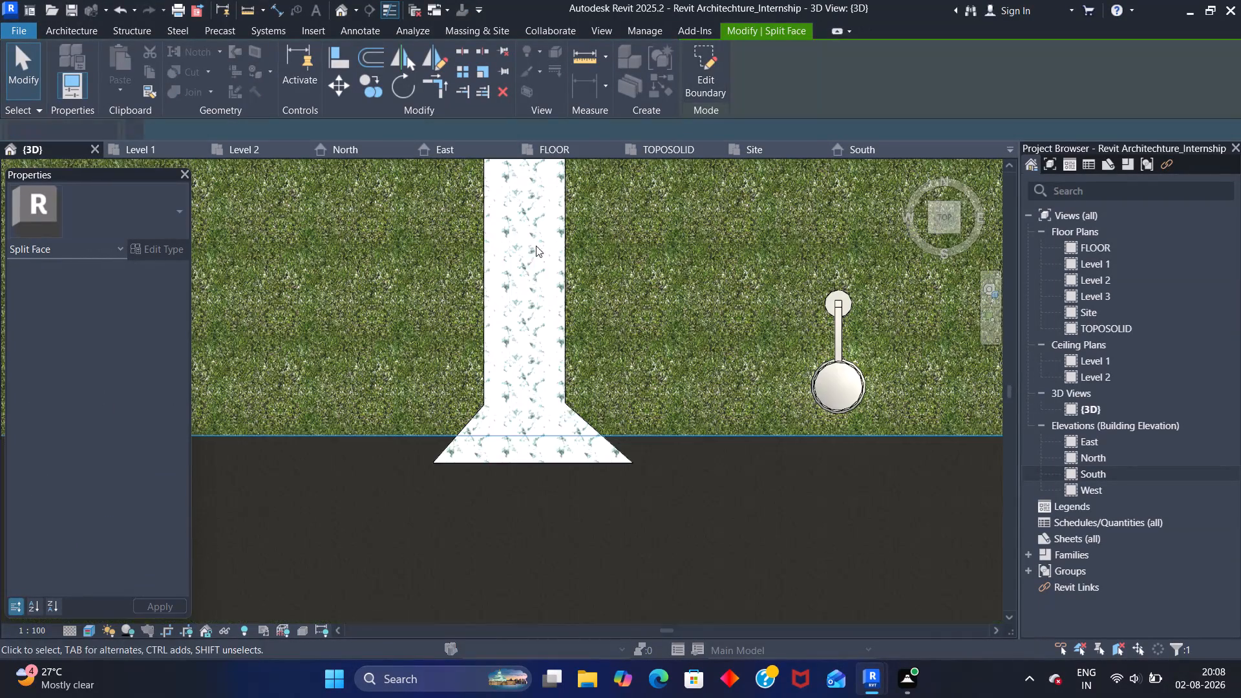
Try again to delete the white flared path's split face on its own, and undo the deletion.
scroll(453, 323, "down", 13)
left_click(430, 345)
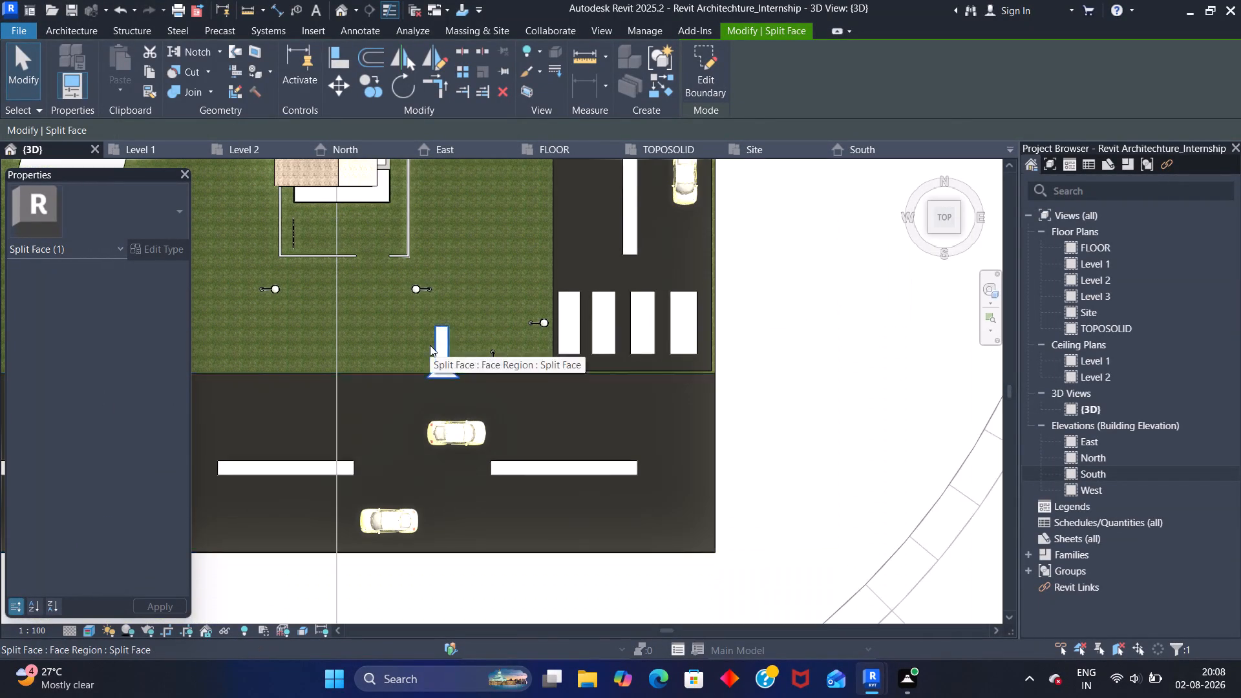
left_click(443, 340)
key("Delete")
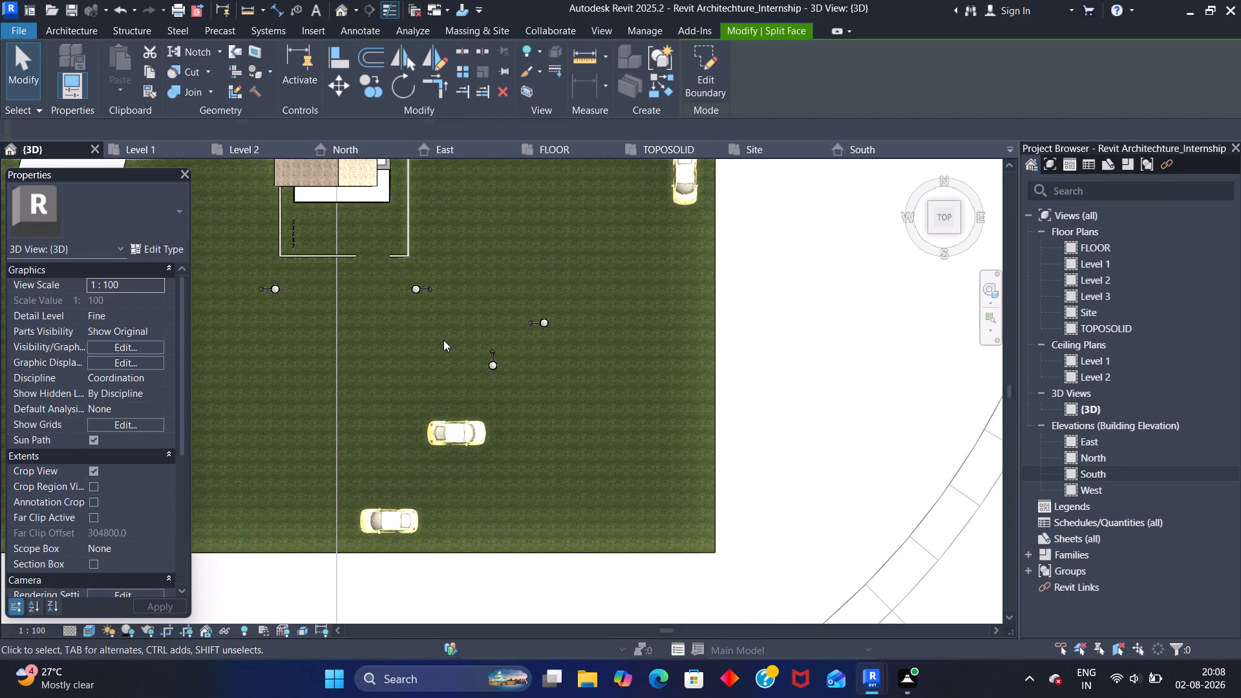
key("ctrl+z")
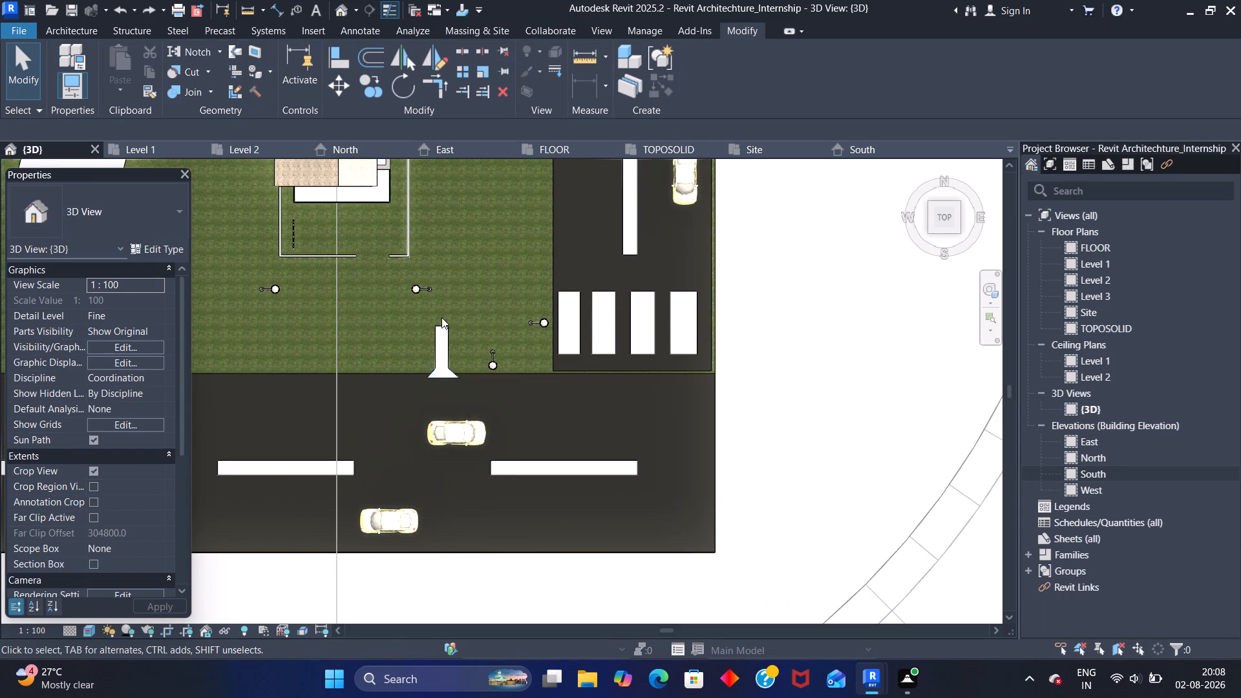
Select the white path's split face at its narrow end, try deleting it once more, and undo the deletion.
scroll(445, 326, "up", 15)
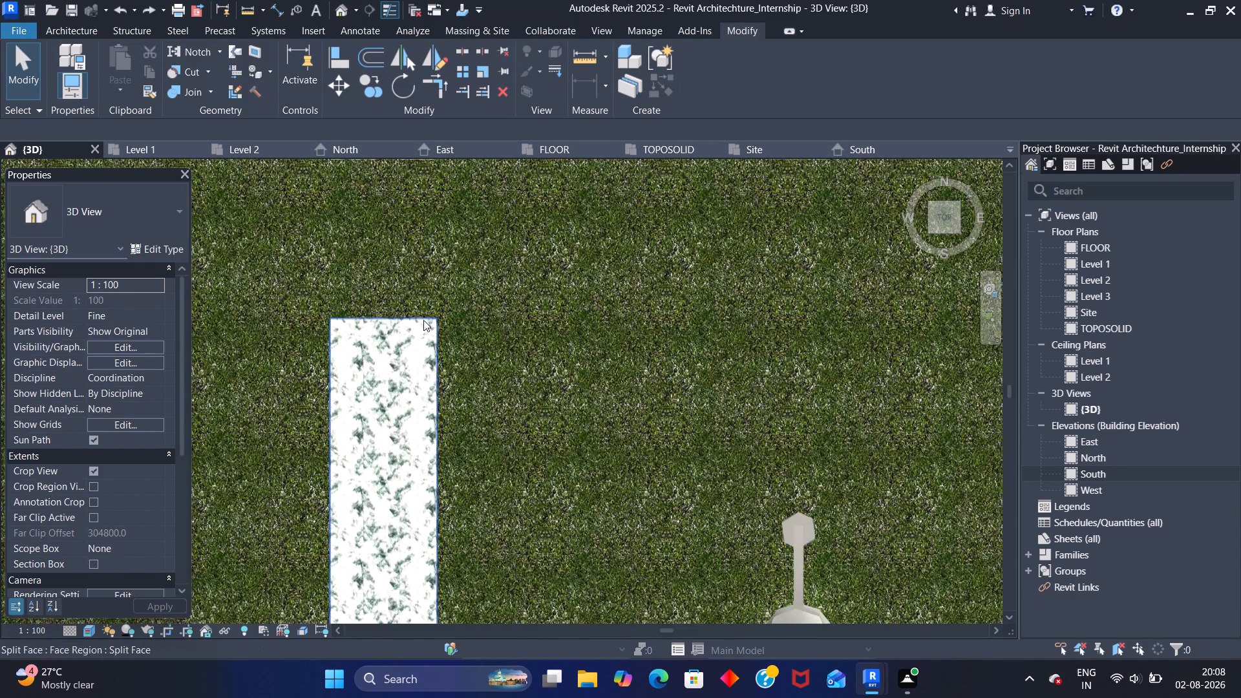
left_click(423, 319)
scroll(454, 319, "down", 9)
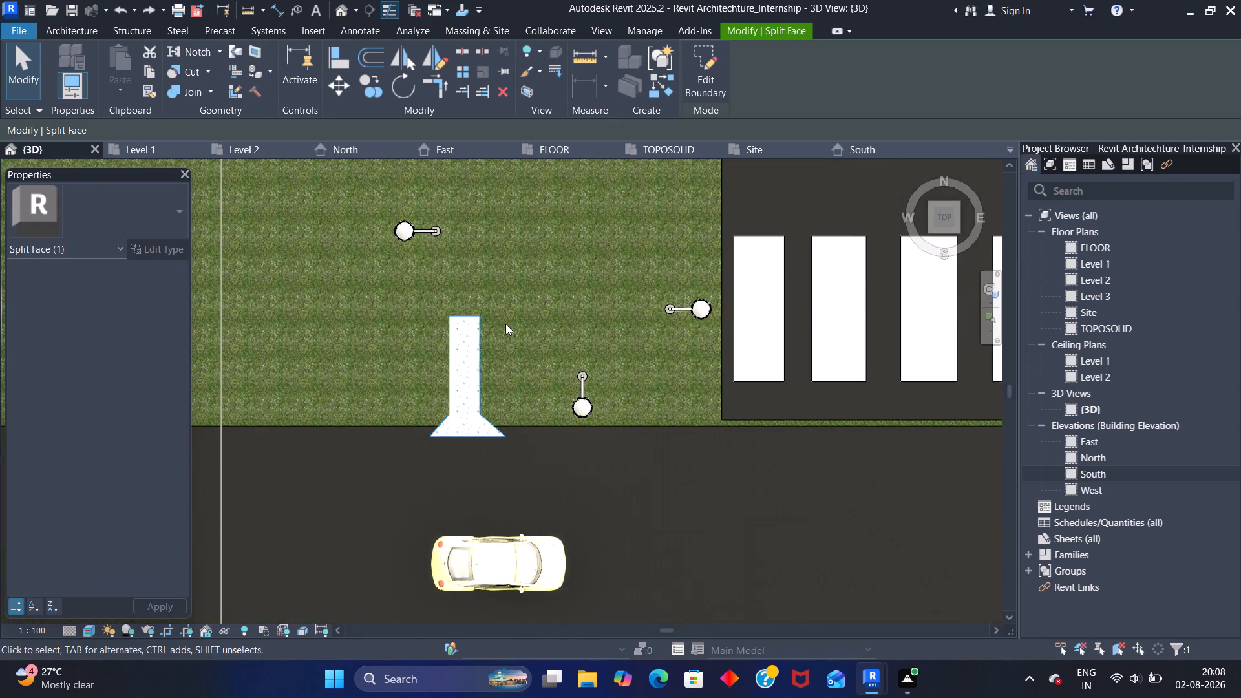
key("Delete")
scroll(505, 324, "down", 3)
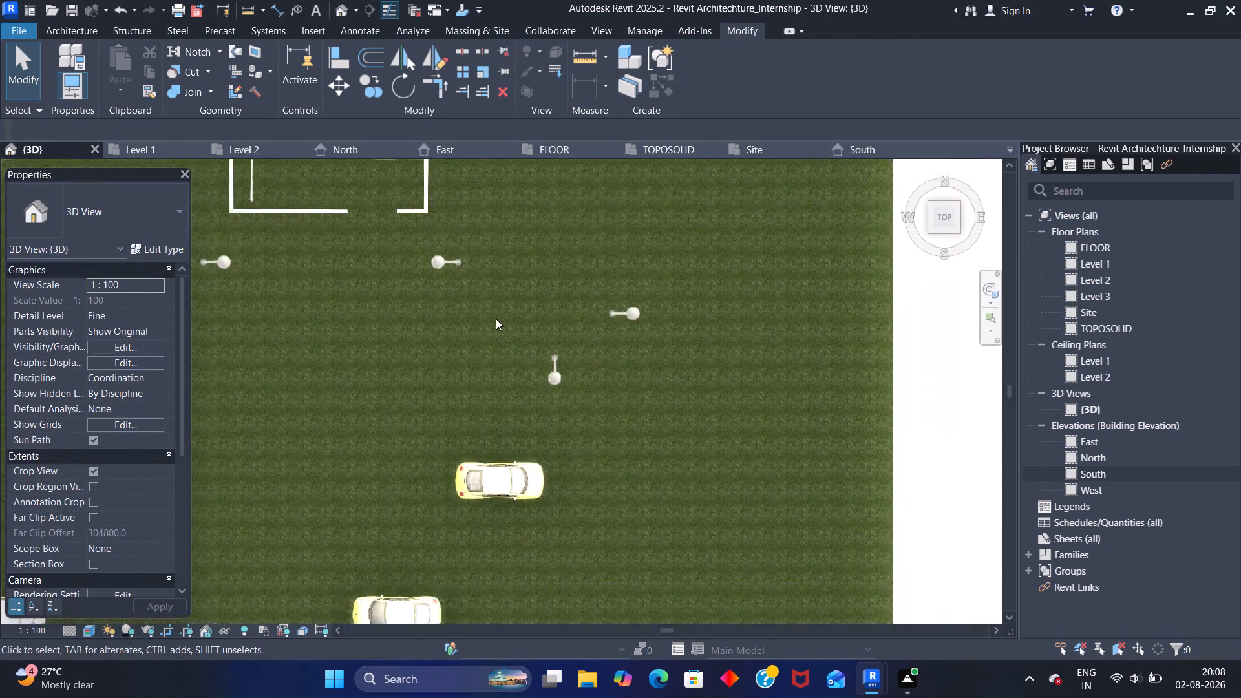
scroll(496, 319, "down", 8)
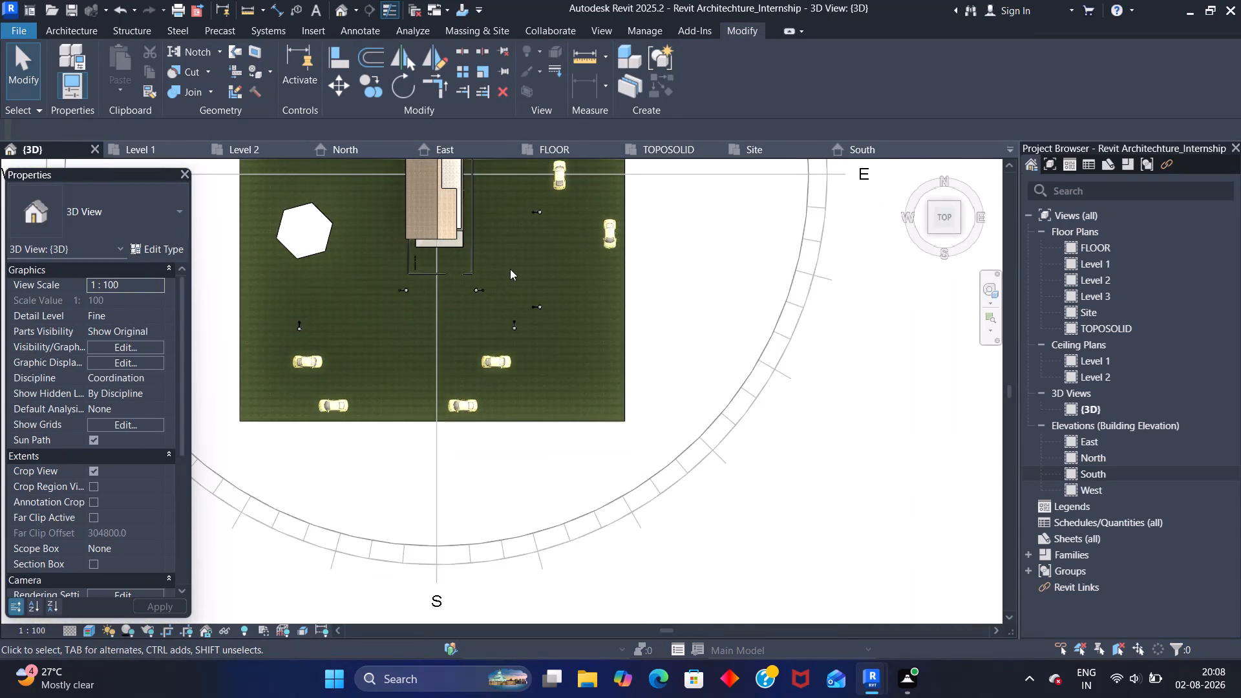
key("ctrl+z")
Examine the white flared path, roads and whole site from above.
scroll(494, 323, "up", 1)
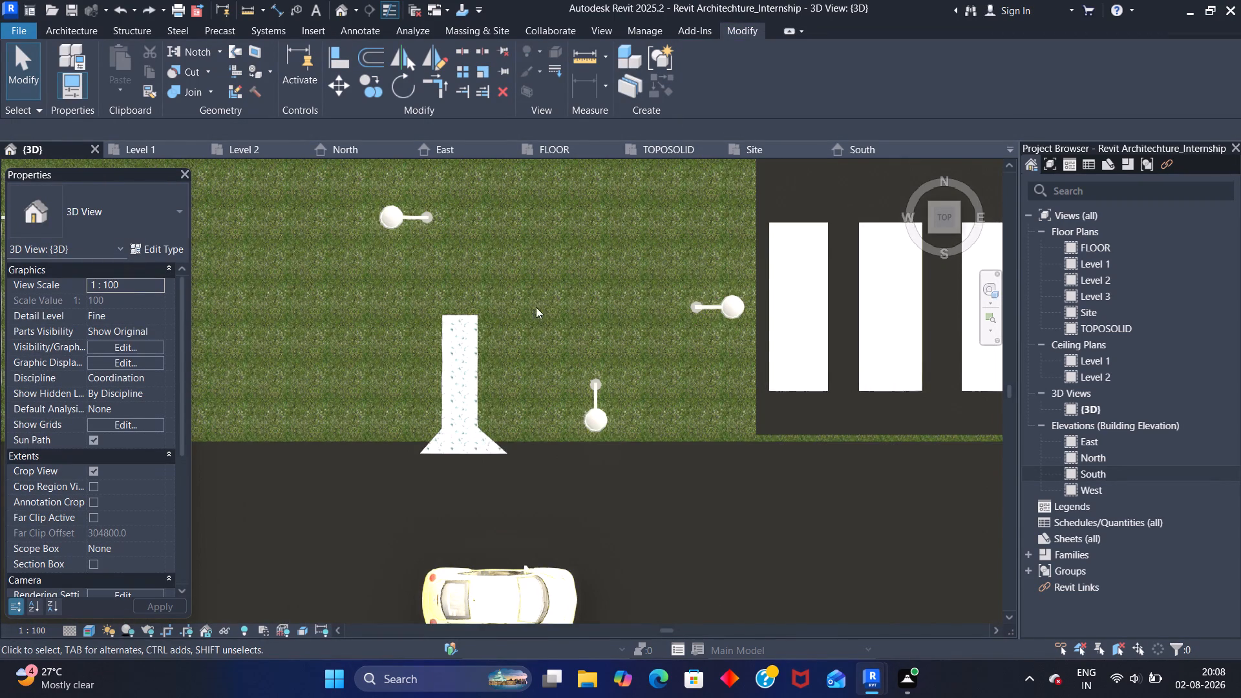
left_click(541, 301)
scroll(525, 313, "up", 2)
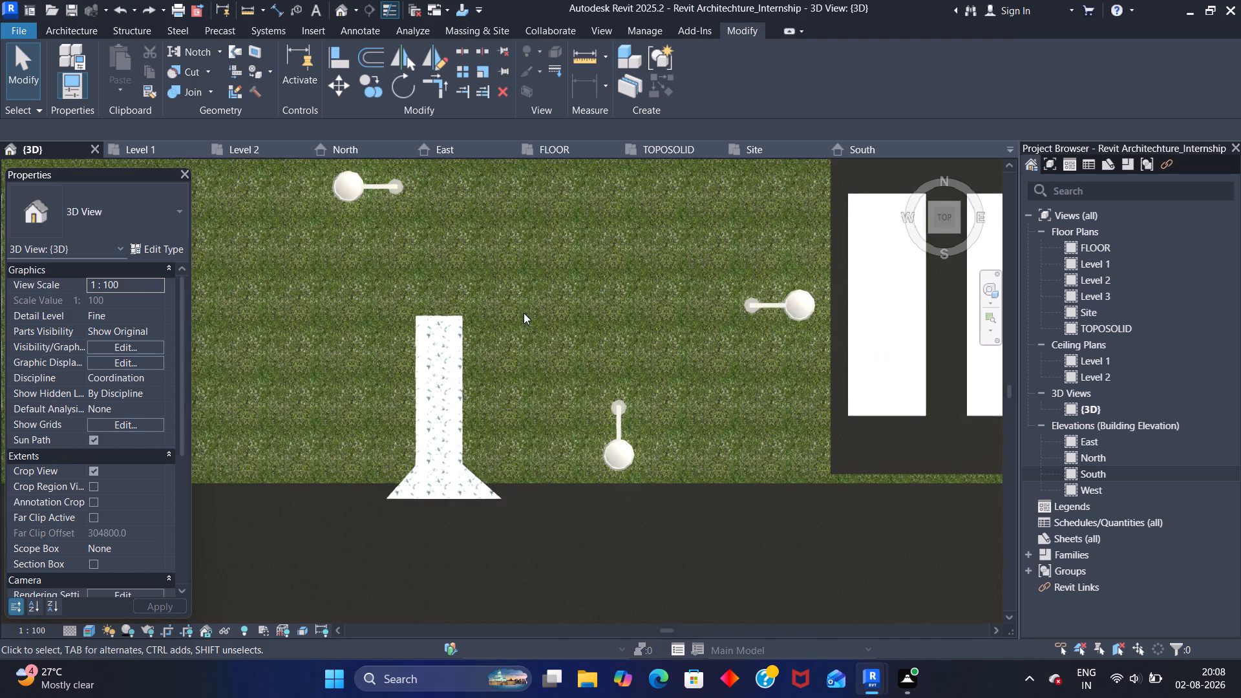
scroll(524, 313, "up", 4)
scroll(524, 312, "down", 10)
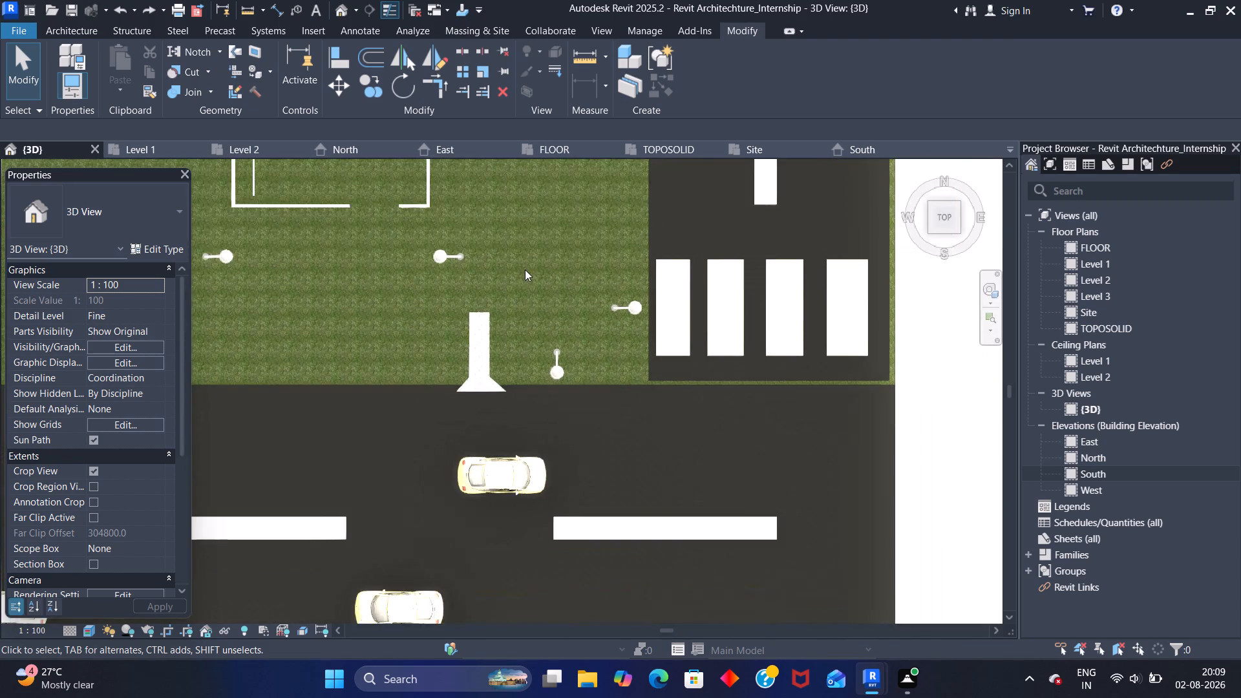
middle_click_drag(525, 270, 514, 313)
scroll(520, 295, "down", 5)
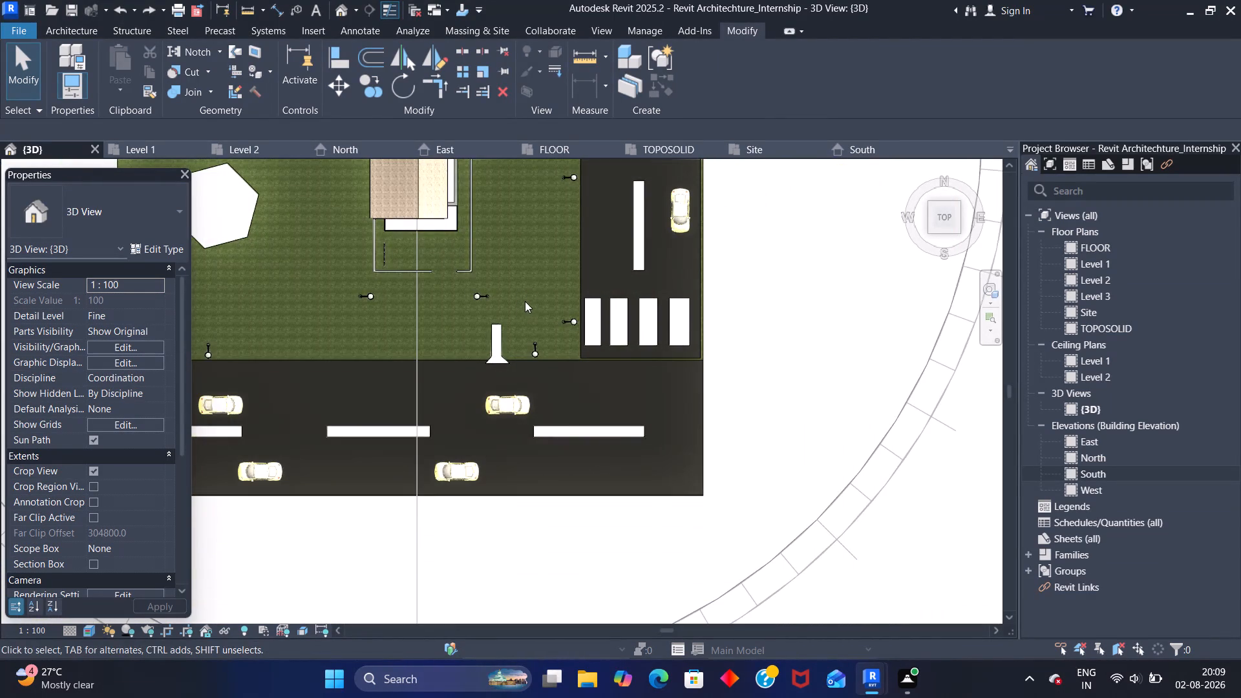
middle_click_drag(527, 304, 519, 388)
scroll(538, 349, "down", 5)
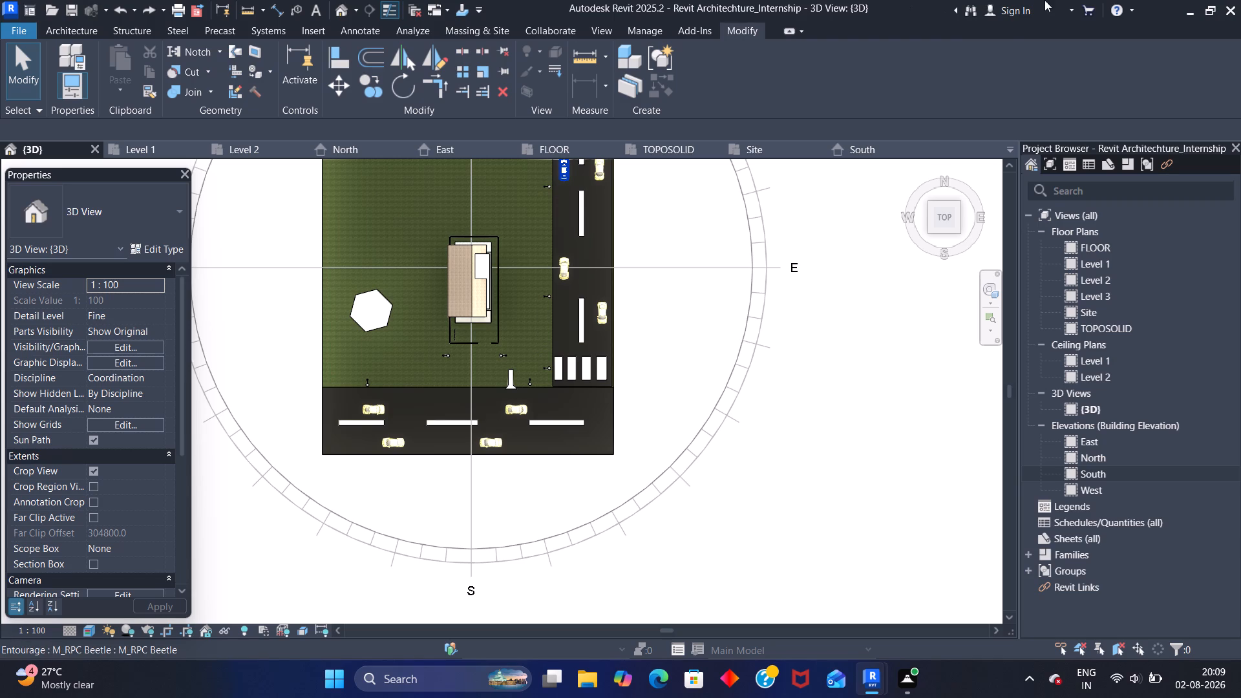
scroll(942, 118, "up", 2)
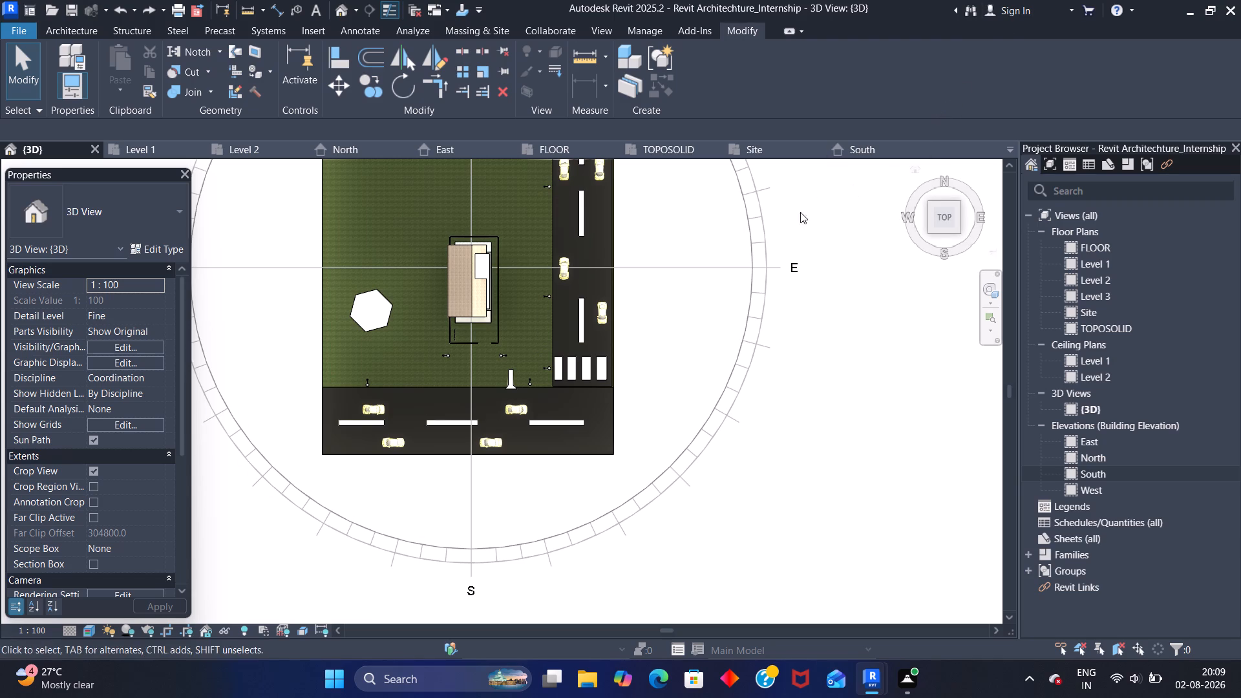
scroll(505, 366, "up", 4)
scroll(499, 366, "down", 4)
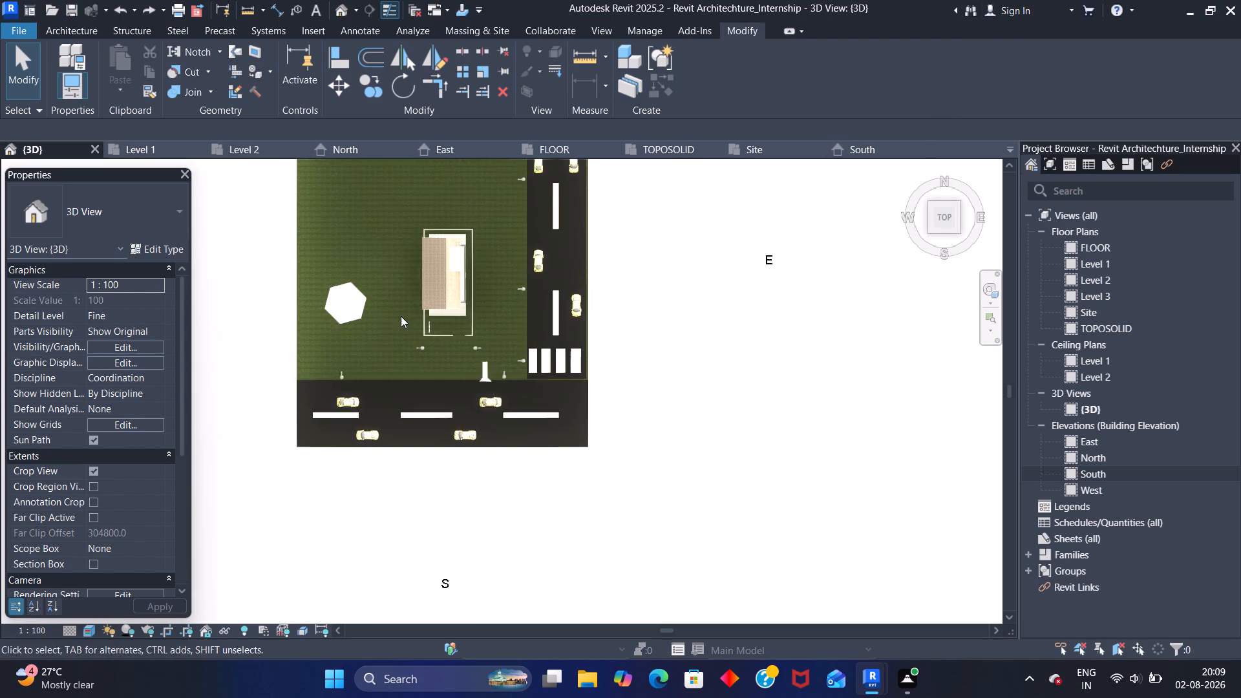
scroll(401, 316, "down", 2)
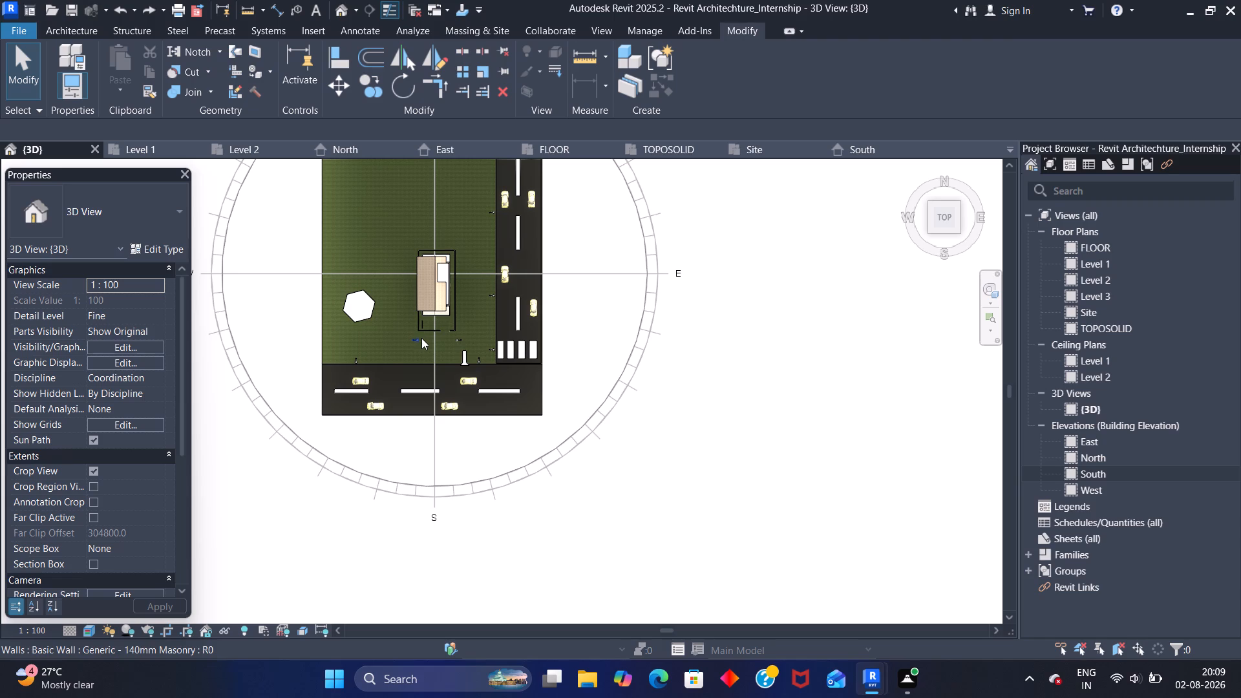
left_click(56, 145)
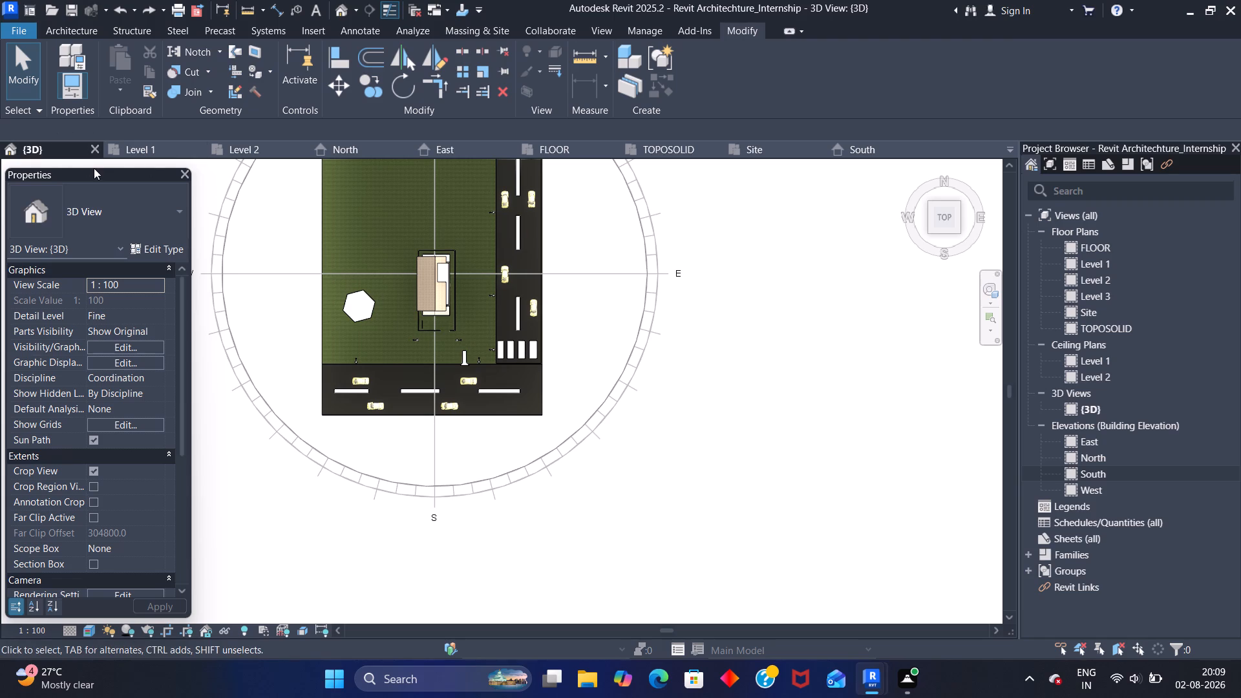
left_click(958, 201)
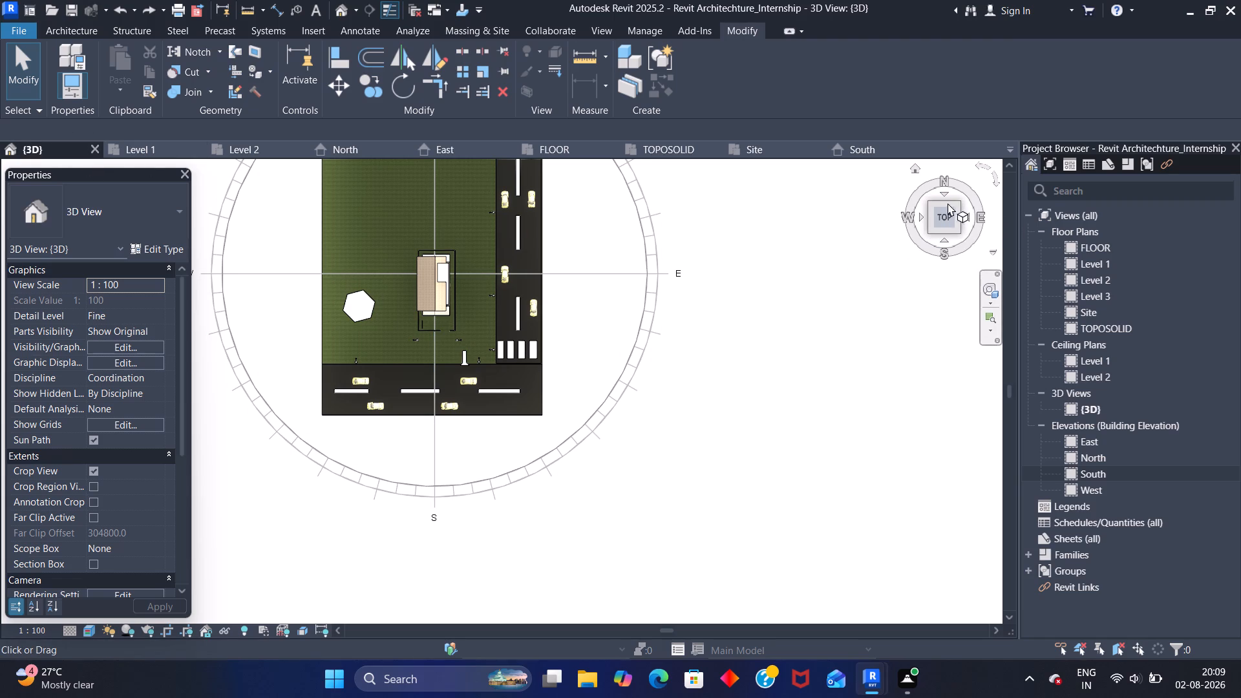
Undo the last two changes made around the hexagonal pool.
key("ctrl+z")
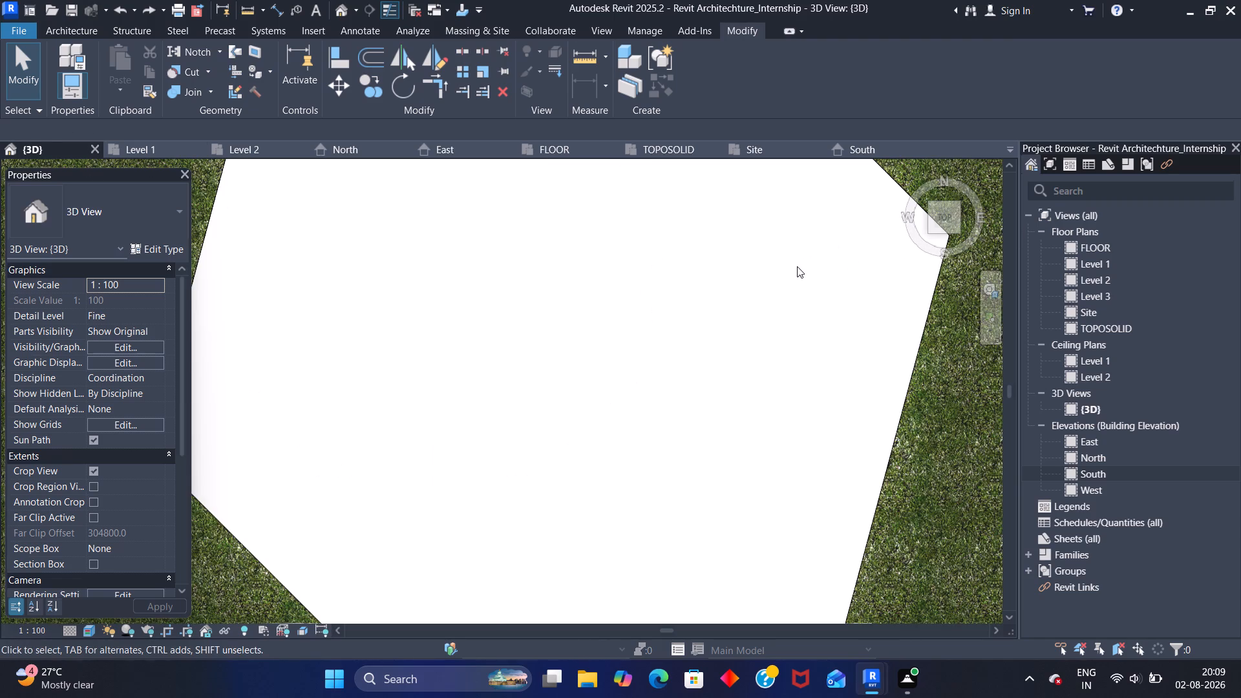
scroll(730, 303, "down", 16)
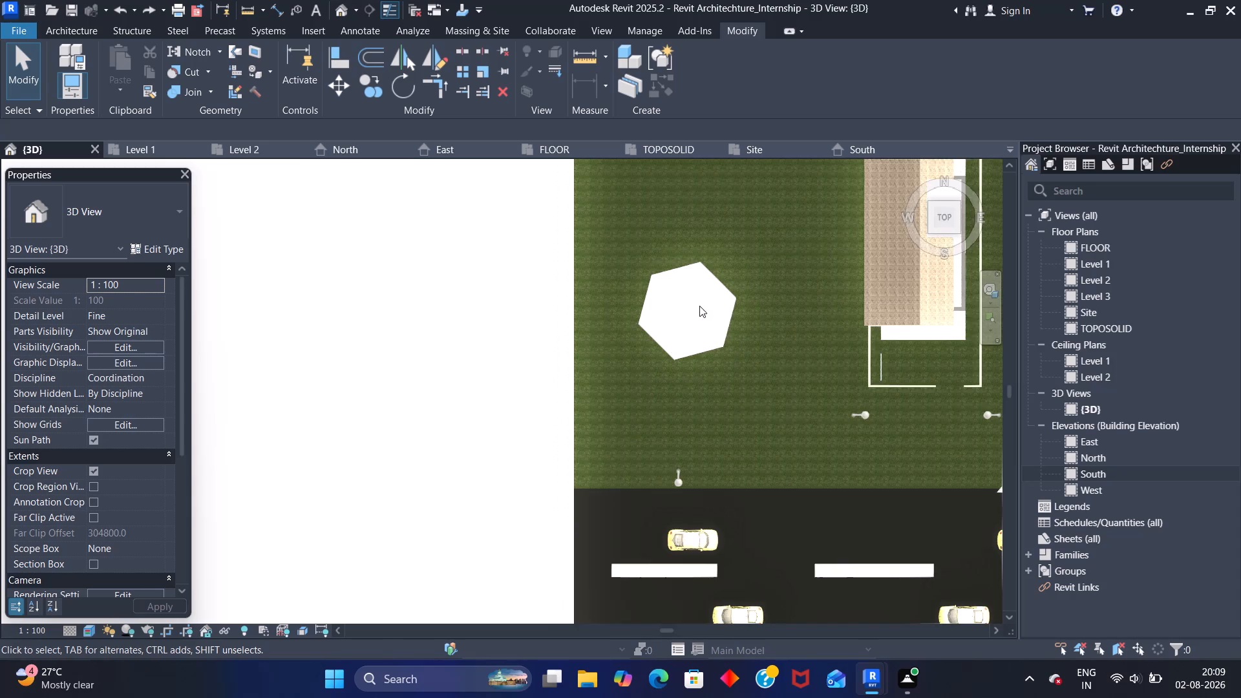
key("ctrl+z")
scroll(698, 304, "down", 12)
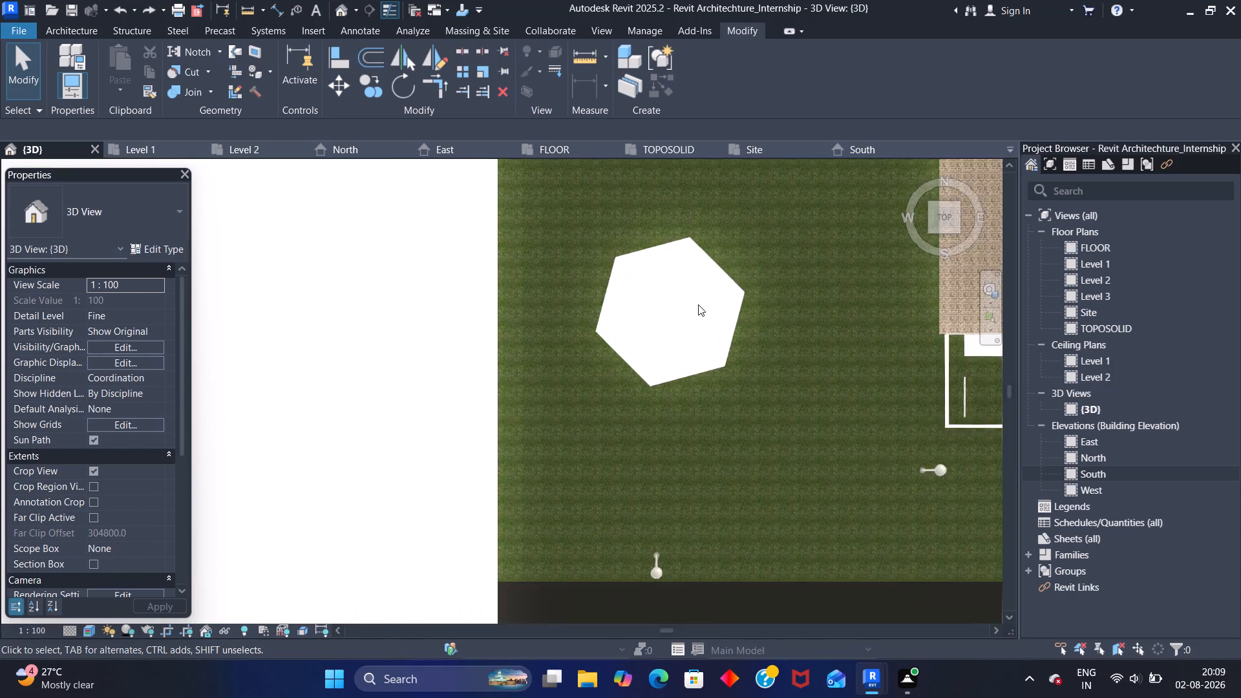
scroll(698, 304, "down", 9)
middle_click_drag(738, 251, 688, 269)
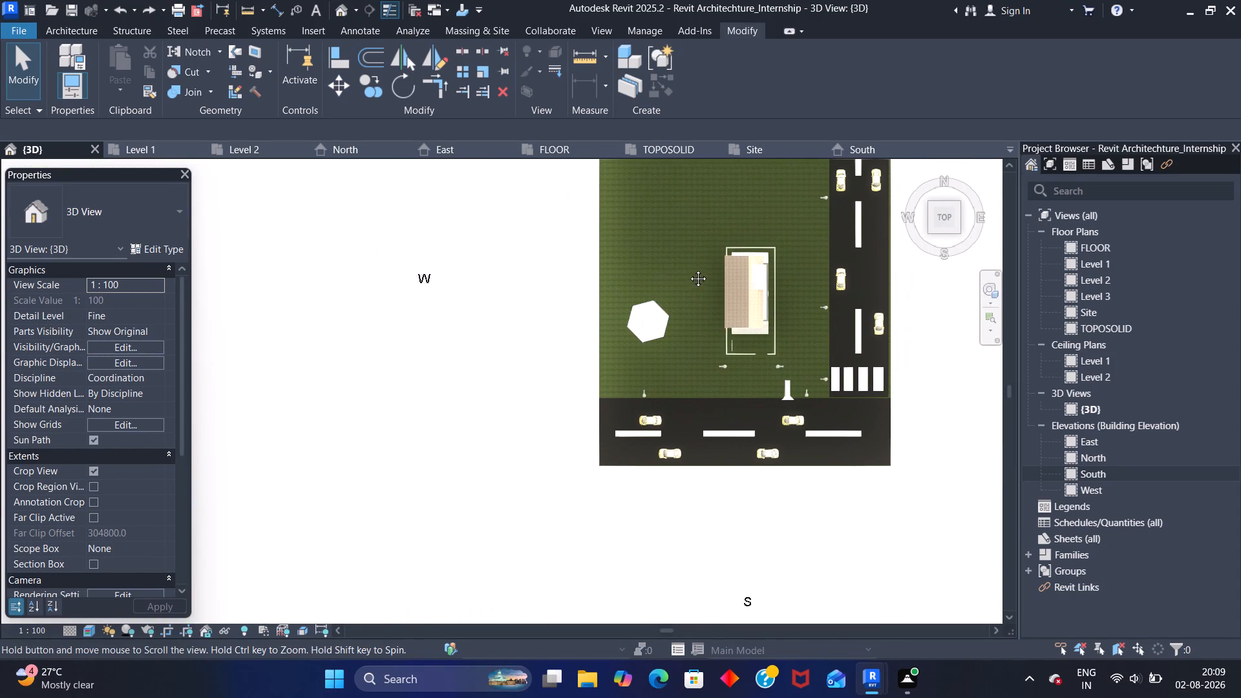
middle_click_drag(688, 269, 666, 269)
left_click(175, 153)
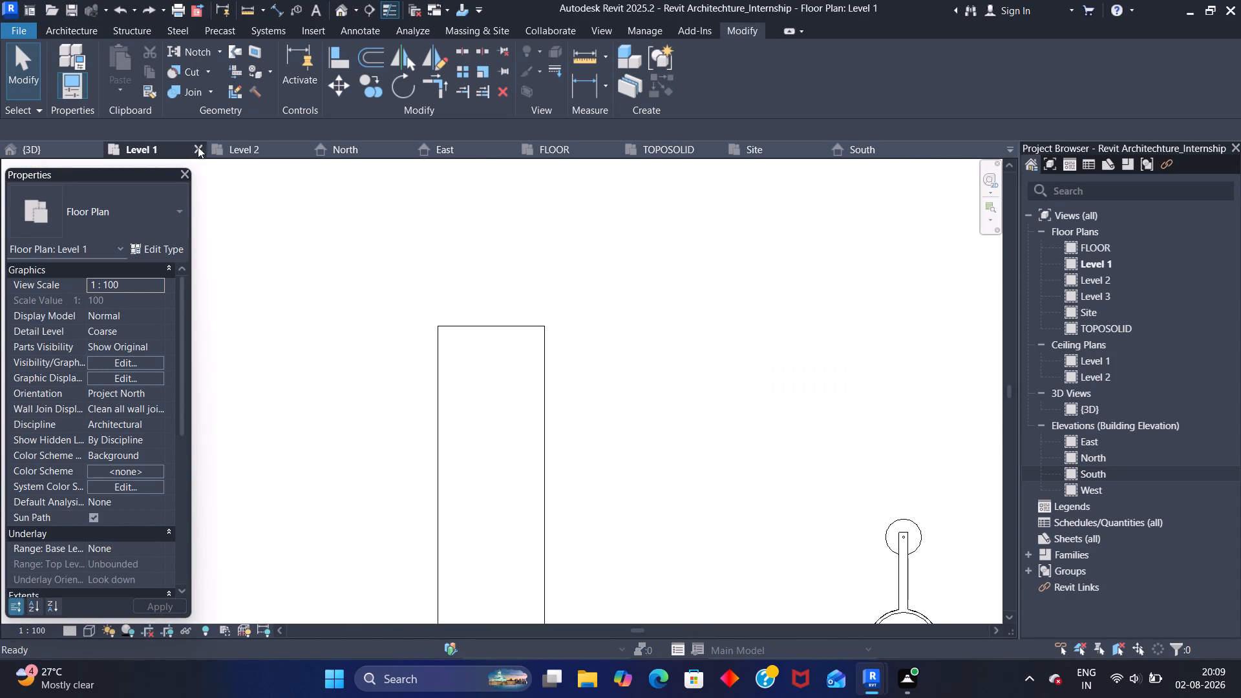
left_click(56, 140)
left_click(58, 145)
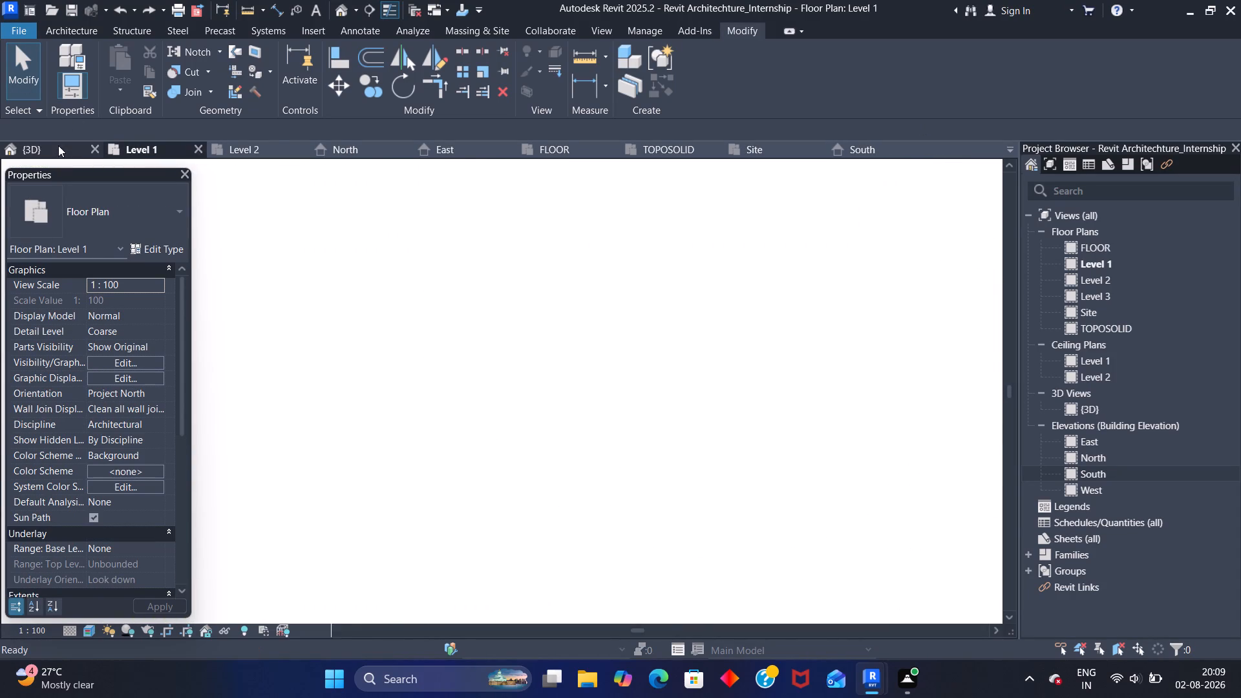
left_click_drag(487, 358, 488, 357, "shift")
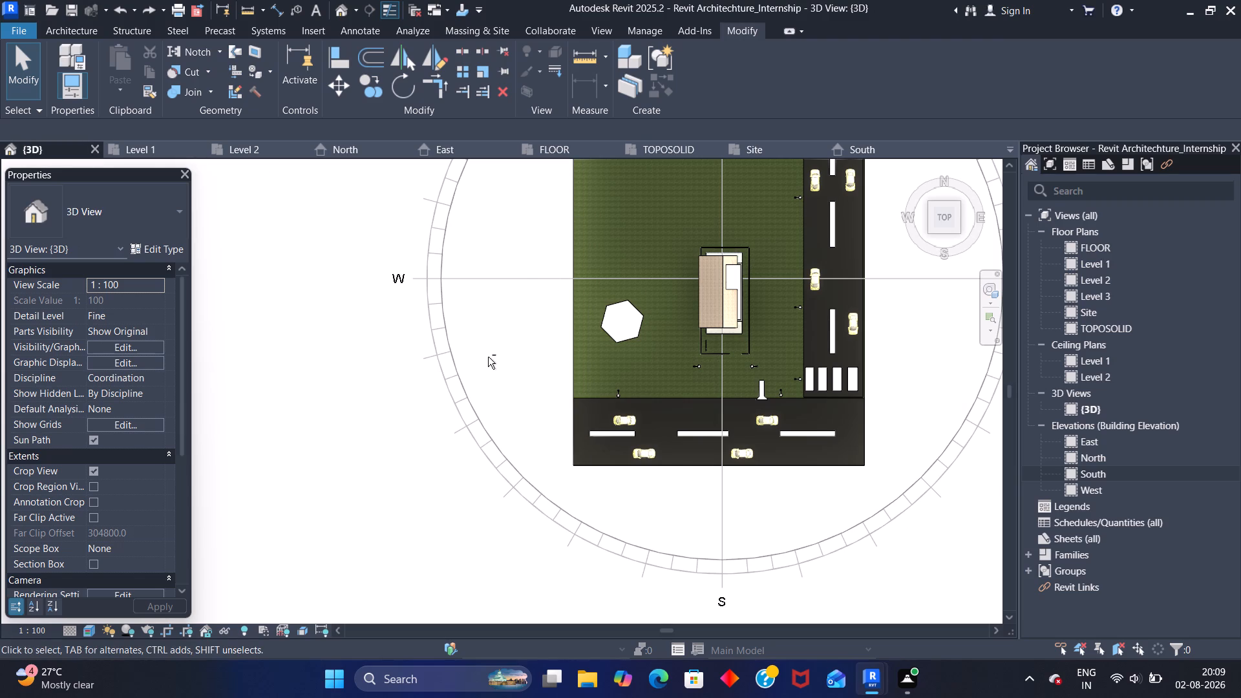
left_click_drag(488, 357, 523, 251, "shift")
Delete the split face of the white flared path beside the front road.
middle_click_drag(516, 377, 584, 139, "shift")
middle_click_drag(699, 317, 631, 216, "shift")
scroll(696, 307, "up", 1, "shift")
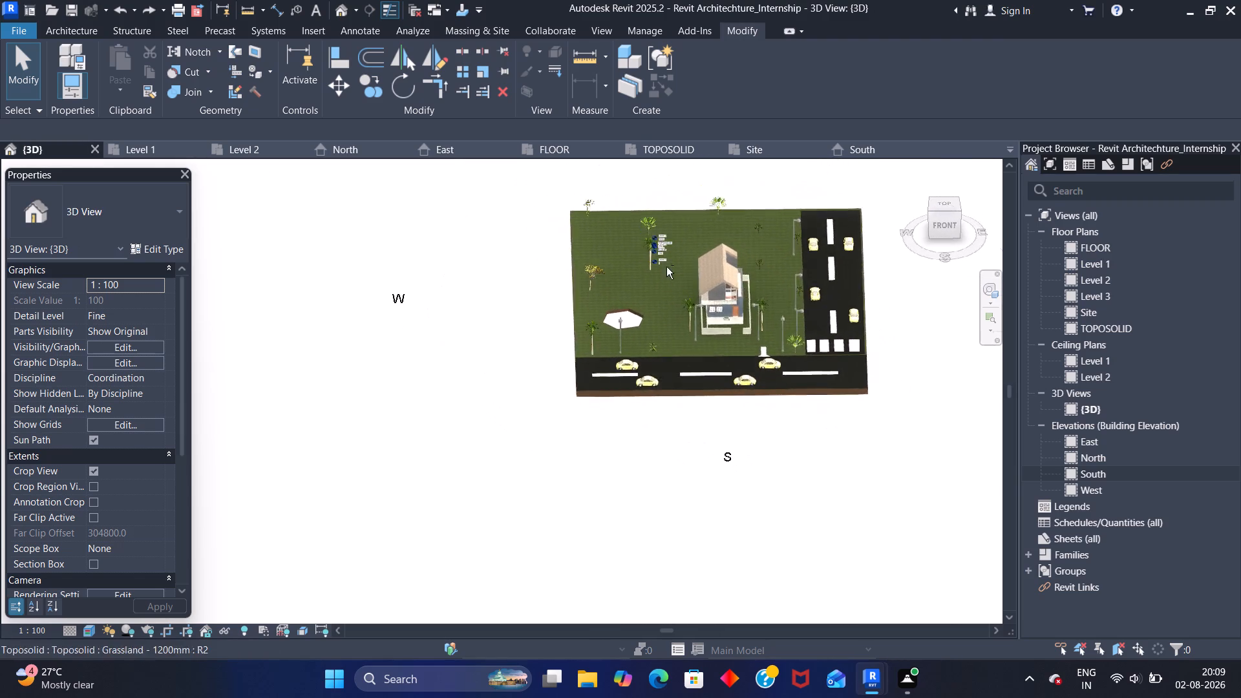
middle_click_drag(719, 338, 580, 315)
scroll(612, 308, "up", 6)
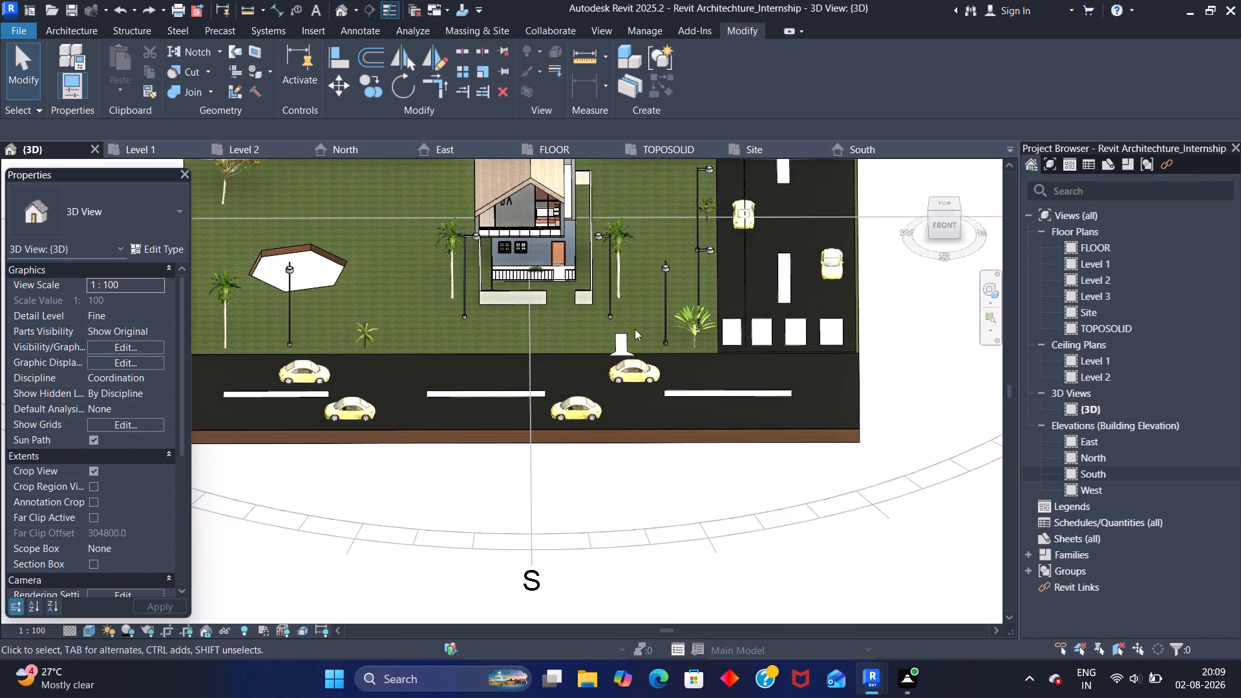
scroll(635, 329, "up", 16)
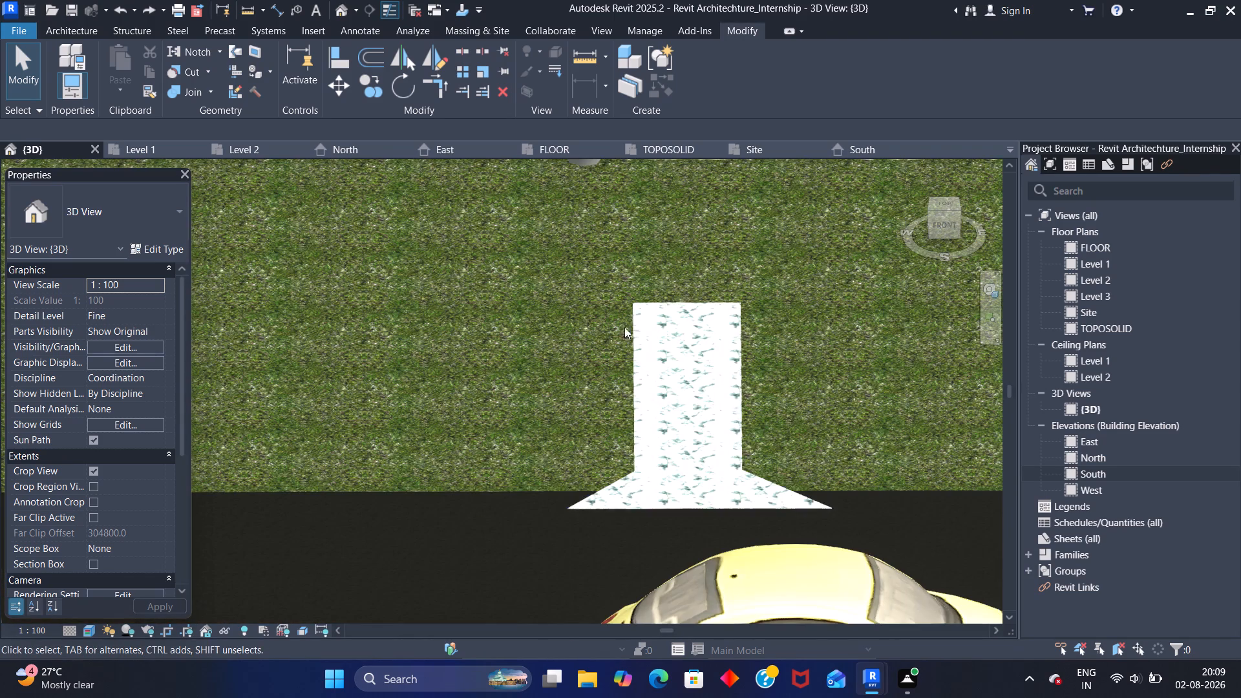
left_click(642, 303)
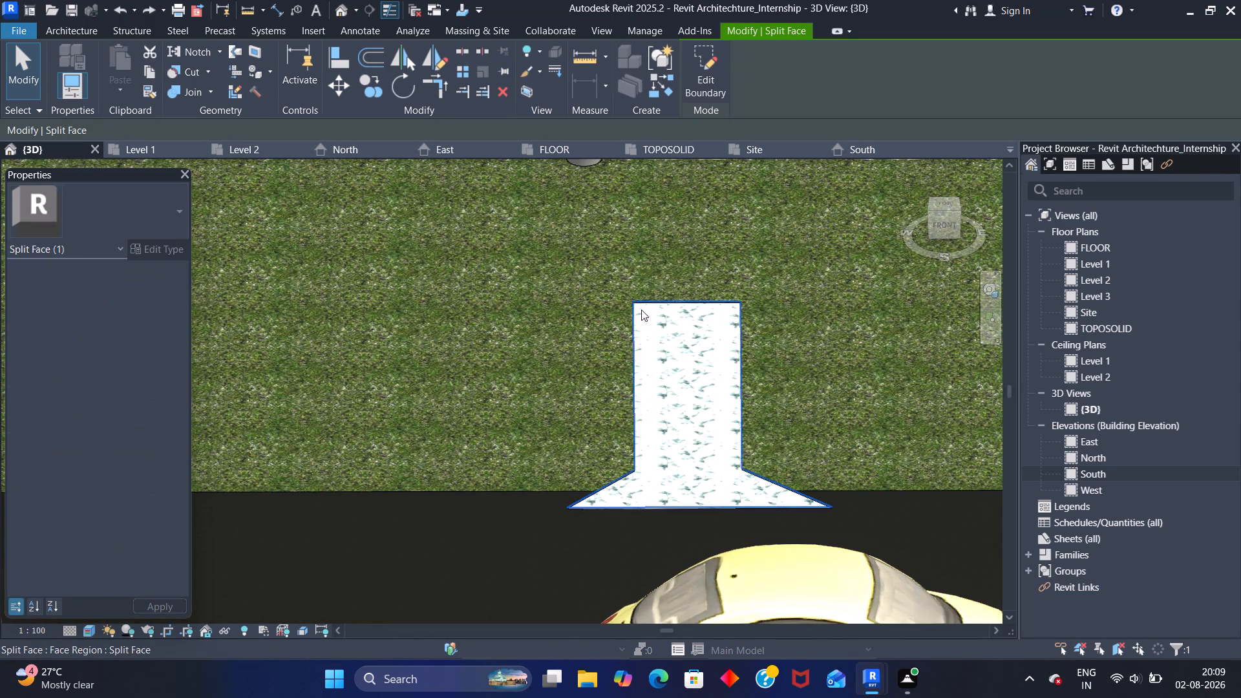
scroll(641, 310, "down", 1)
key("Delete")
scroll(642, 304, "down", 6)
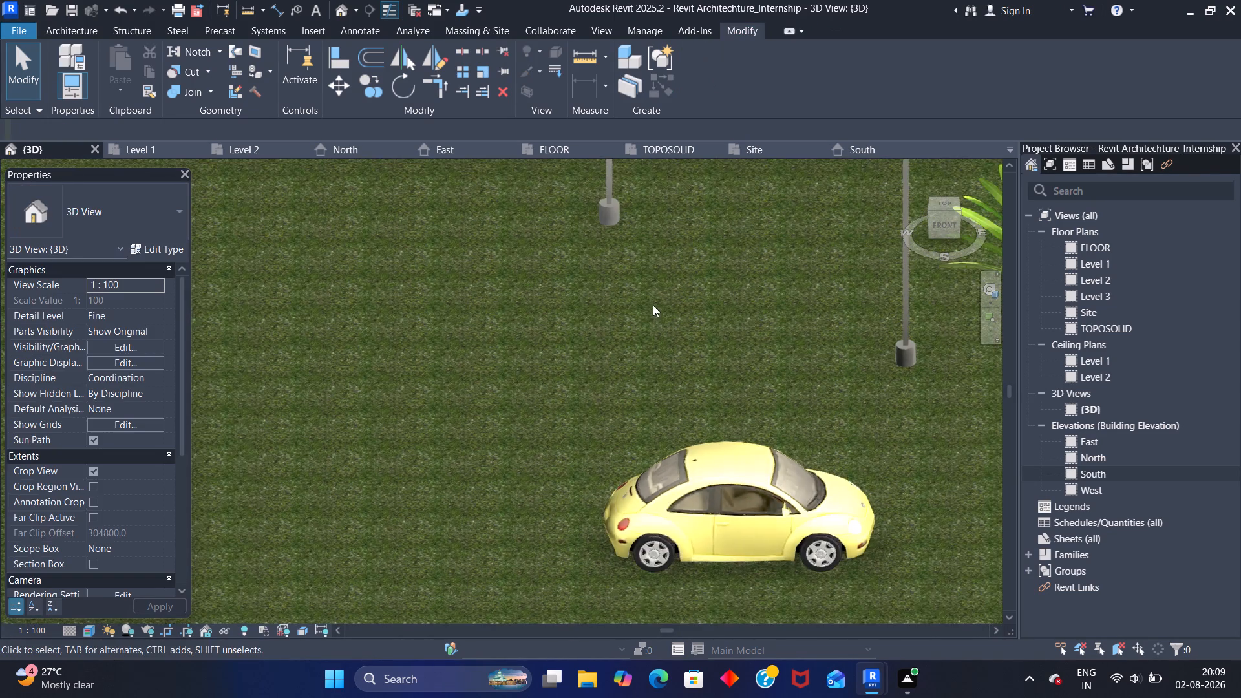
scroll(653, 305, "down", 4)
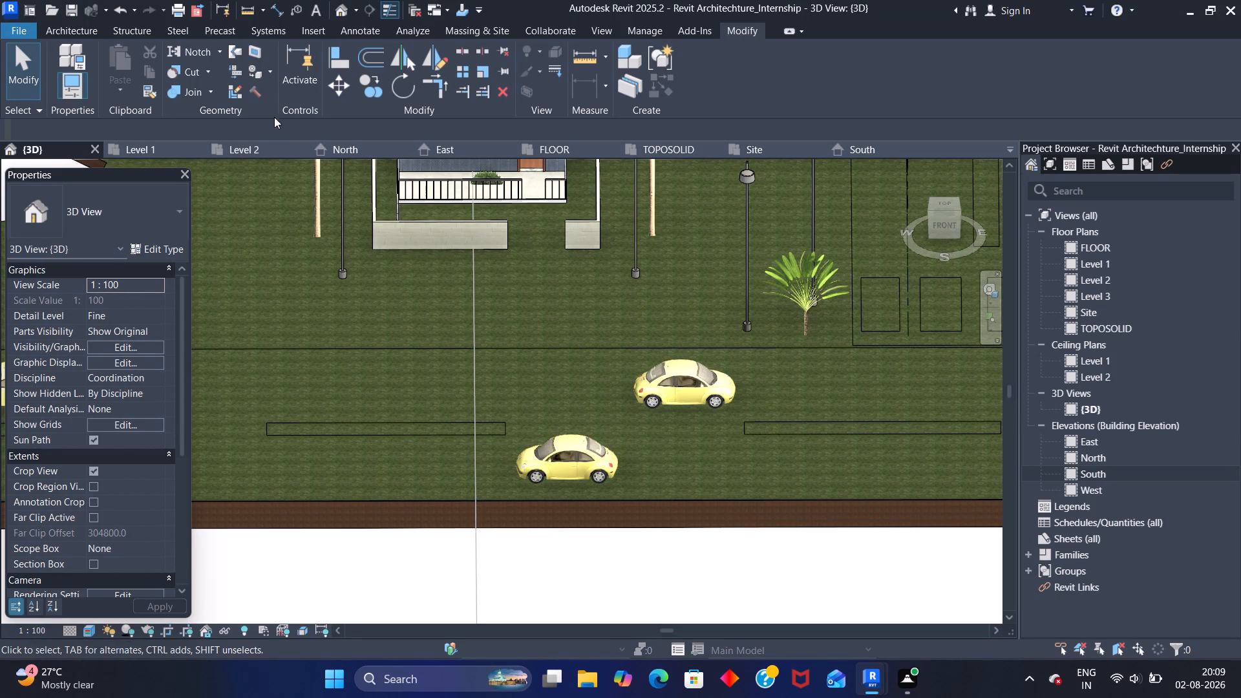
Paint the front road's face on the toposolid with the Leather - Black material.
left_click(262, 72)
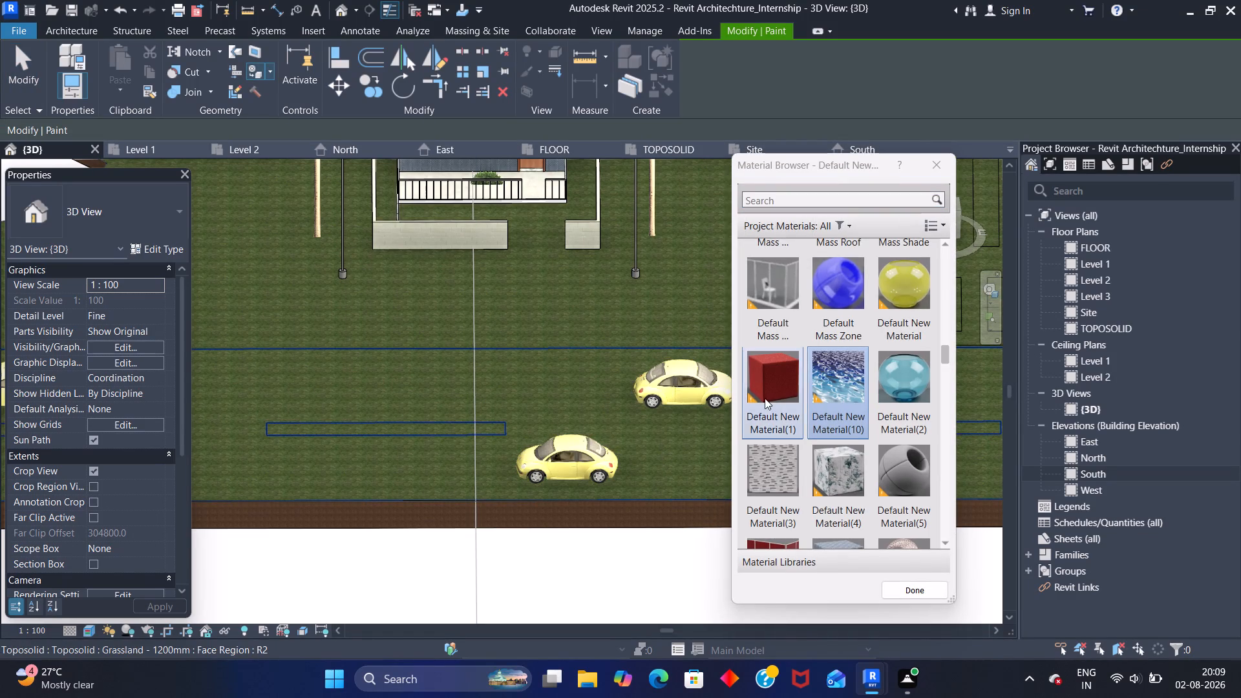
scroll(777, 401, "down", 2)
scroll(779, 401, "up", 1)
scroll(781, 399, "down", 3)
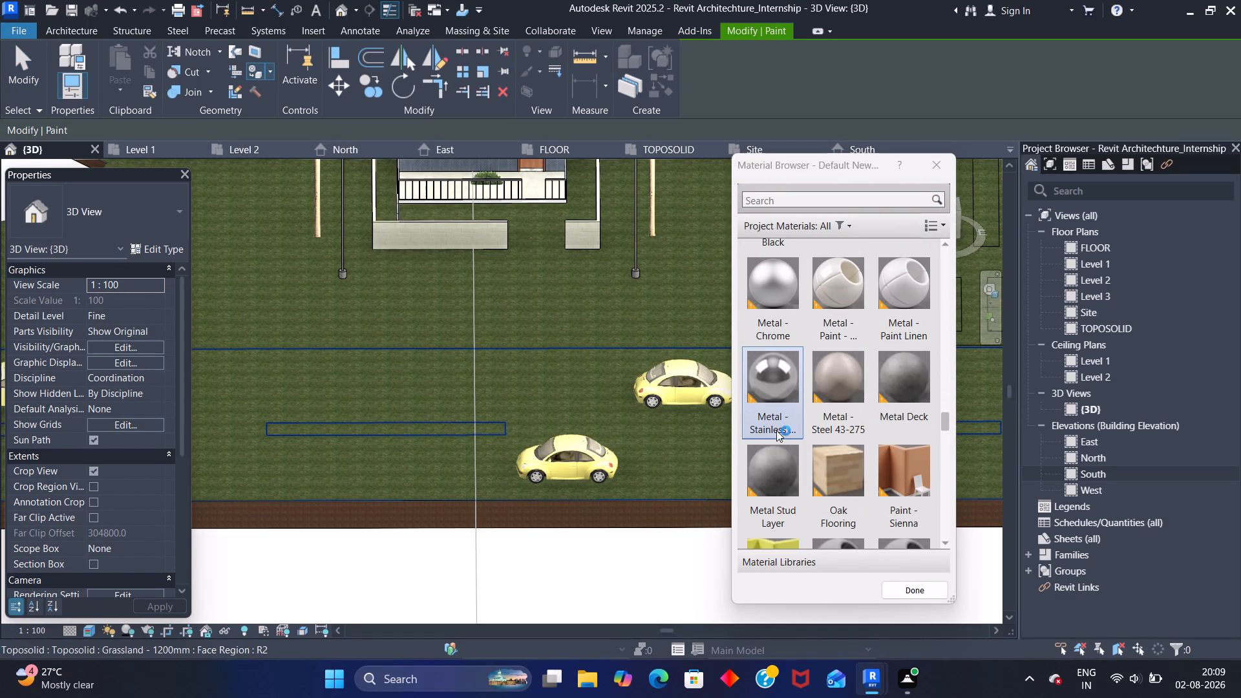
scroll(764, 374, "up", 2)
scroll(768, 377, "down", 3)
scroll(772, 385, "up", 3)
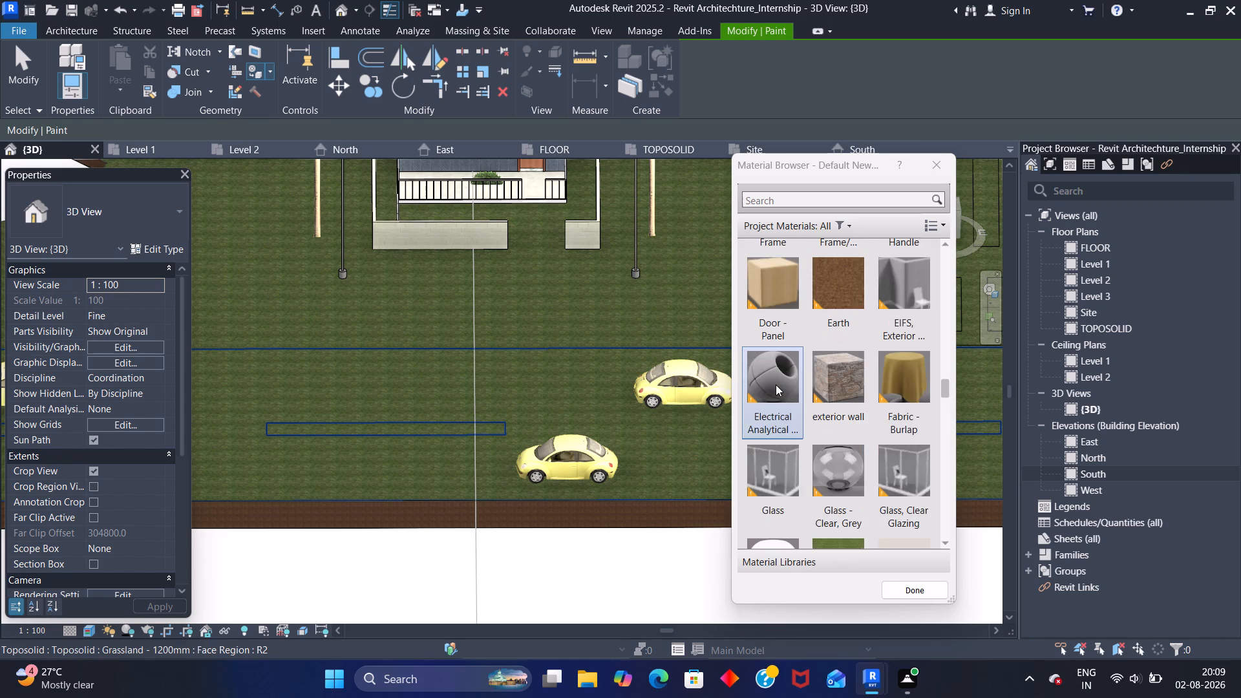
scroll(776, 385, "up", 1)
scroll(778, 385, "down", 4)
scroll(776, 380, "up", 1)
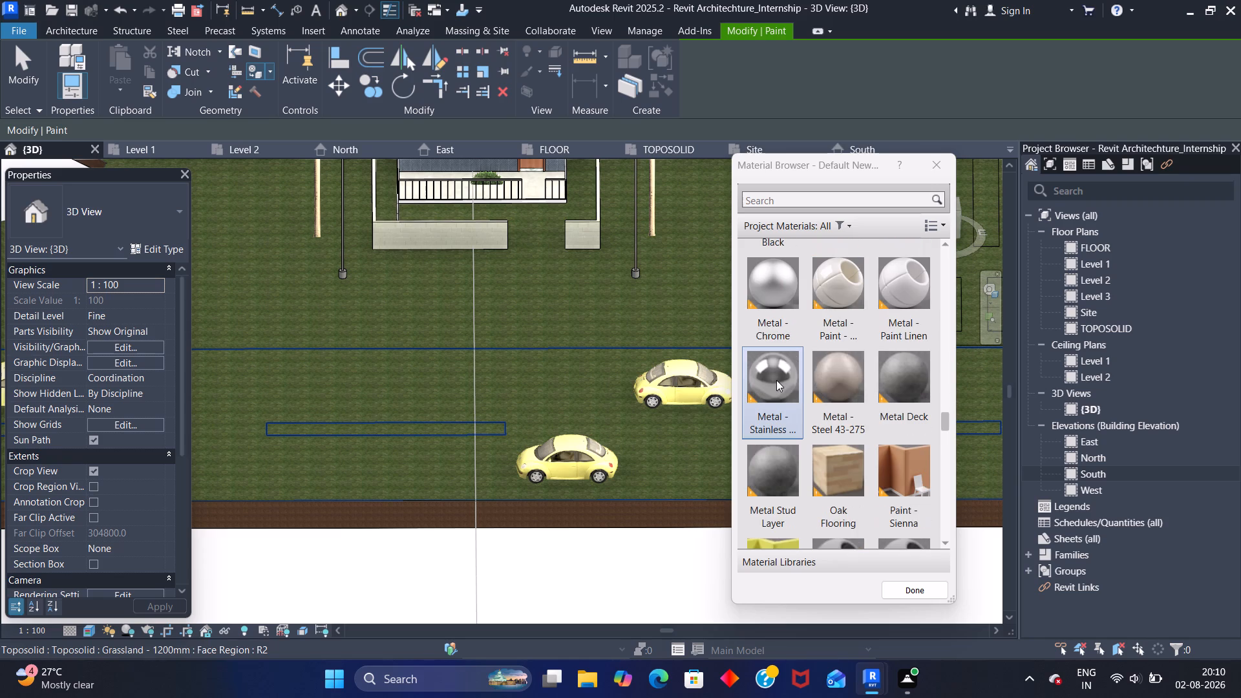
scroll(776, 397, "up", 1)
left_click(783, 458)
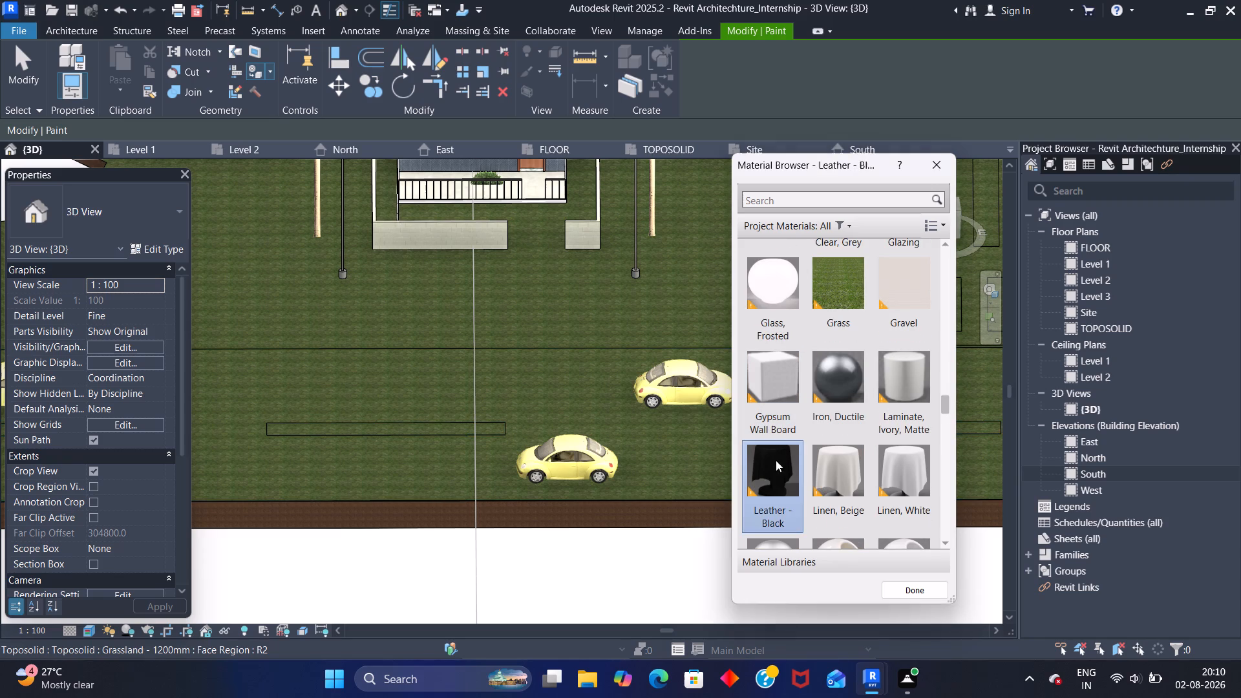
scroll(560, 361, "up", 2)
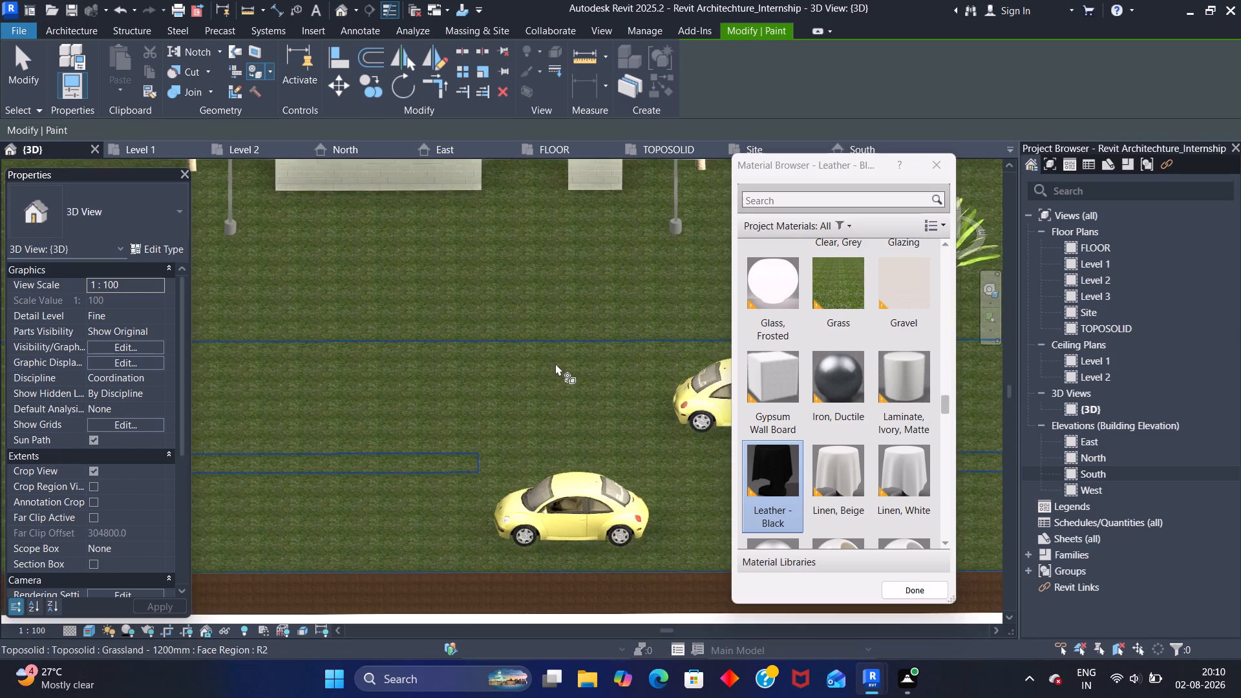
scroll(555, 363, "up", 3)
left_click(543, 362)
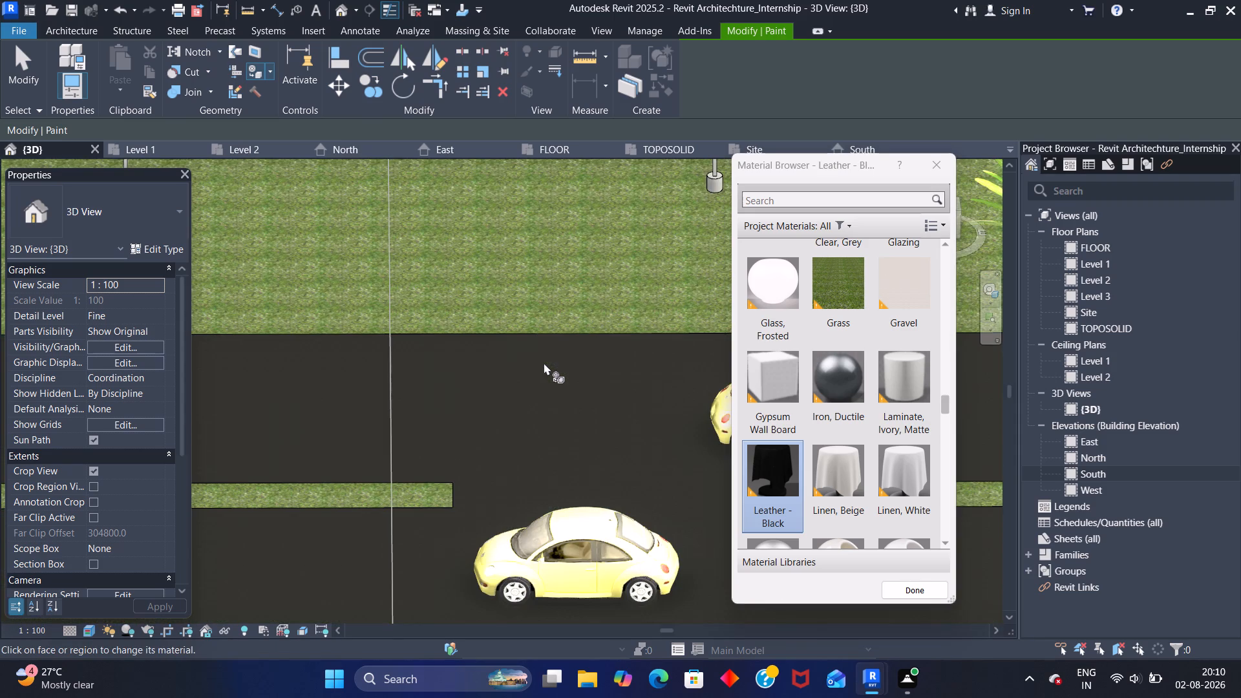
Paint the side road's face, around the crossing stripes and lane dashes, with Leather - Black.
scroll(522, 349, "down", 9)
middle_click_drag(502, 341, 272, 342)
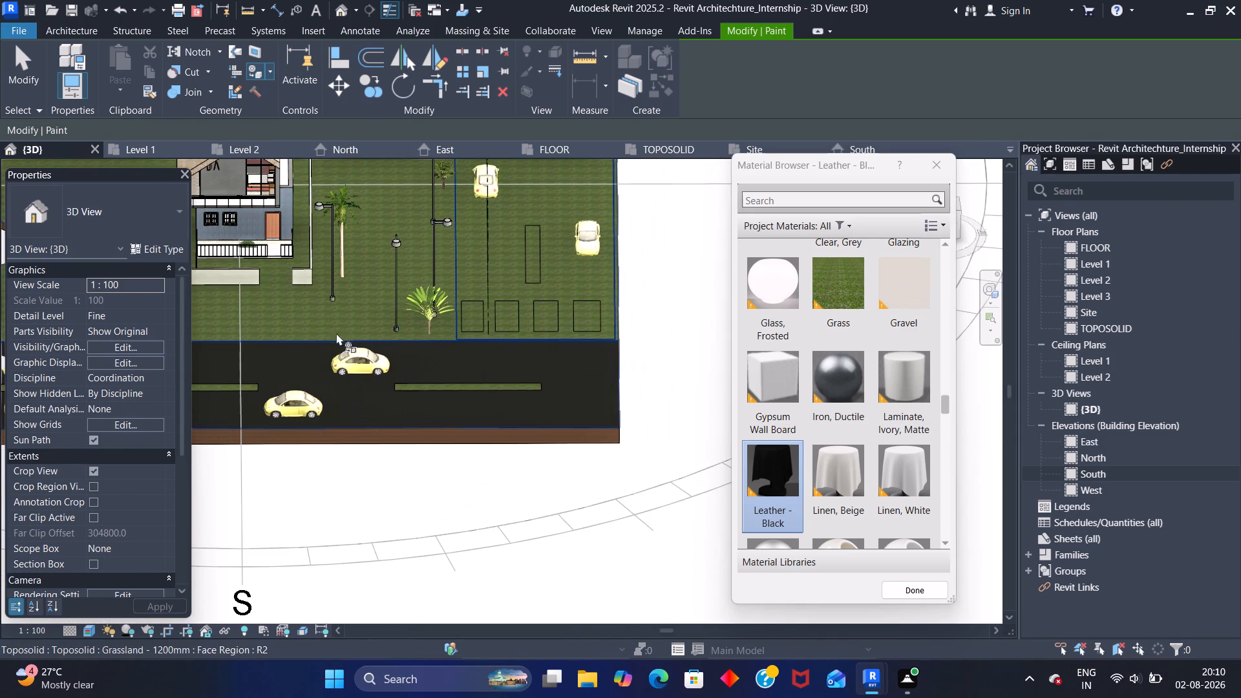
scroll(510, 259, "up", 6)
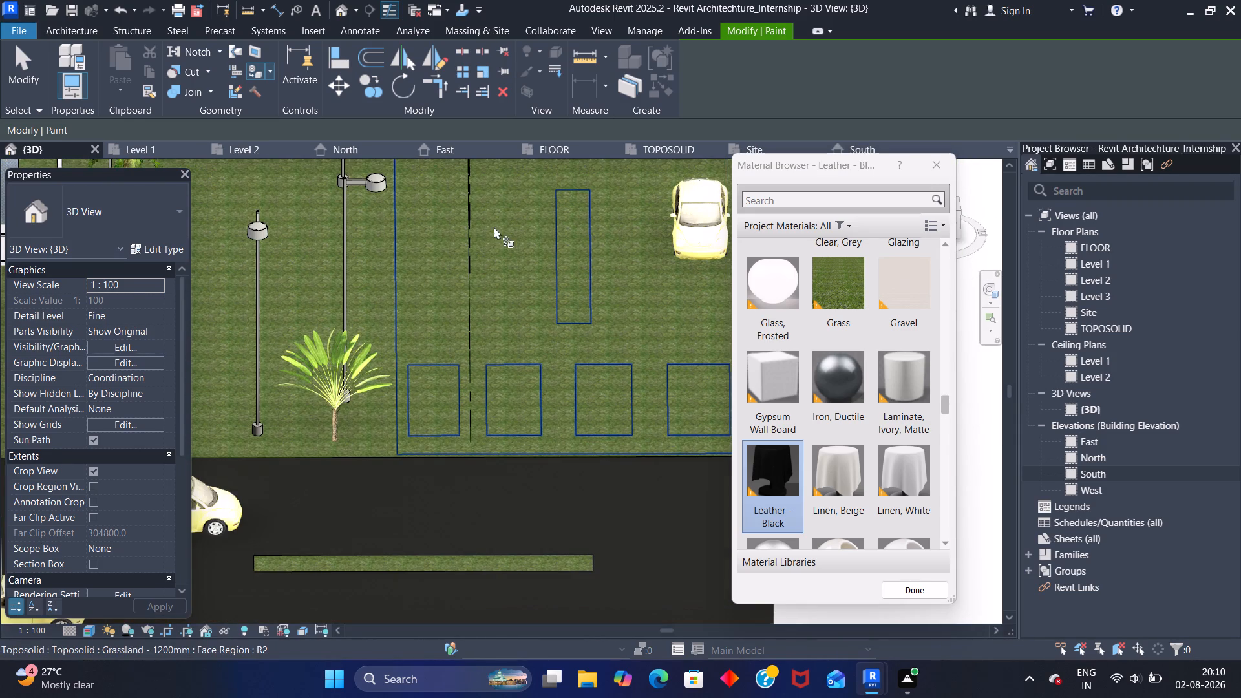
scroll(476, 231, "down", 5)
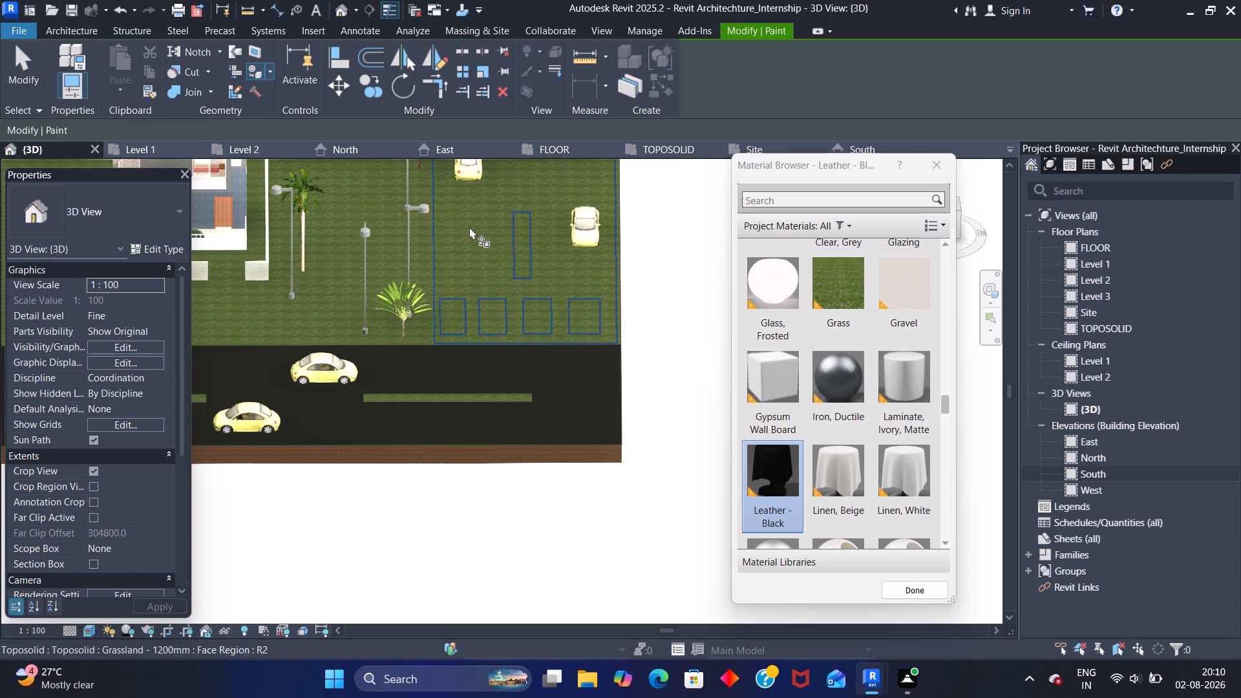
left_click(470, 221)
Paint the side road's lane dash nearest the pedestrian crossing with the Linen, White material.
scroll(474, 240, "up", 2)
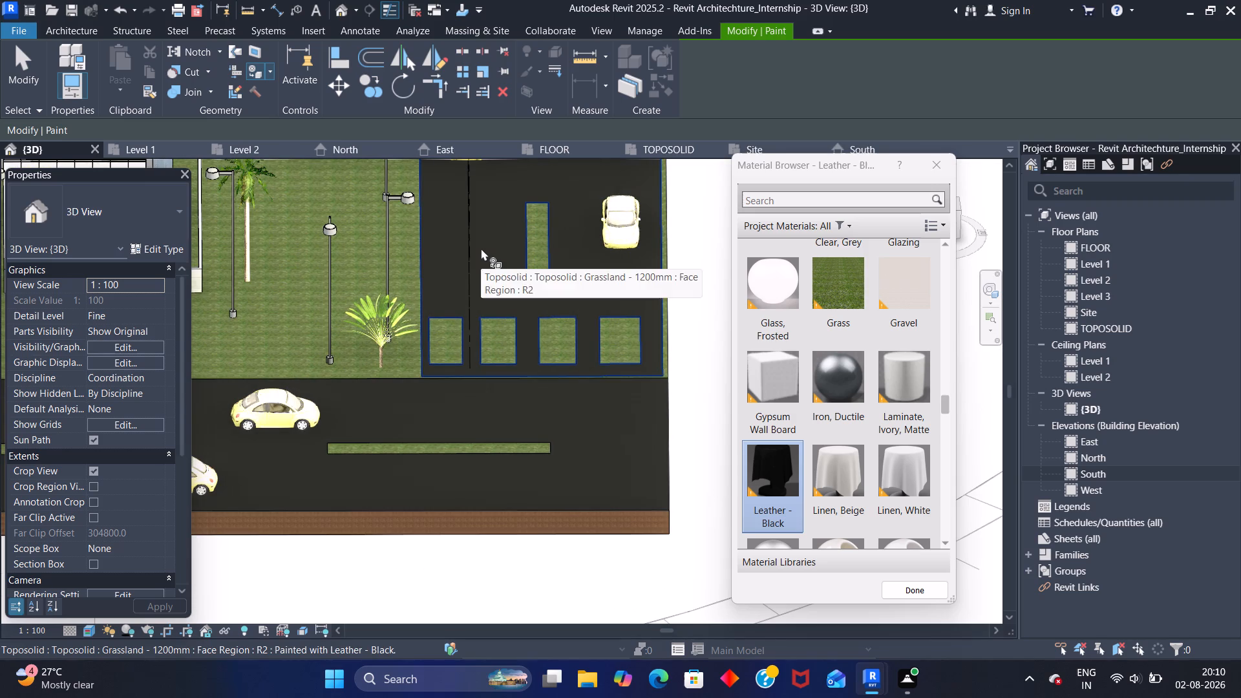
scroll(778, 397, "down", 3)
scroll(781, 400, "up", 2)
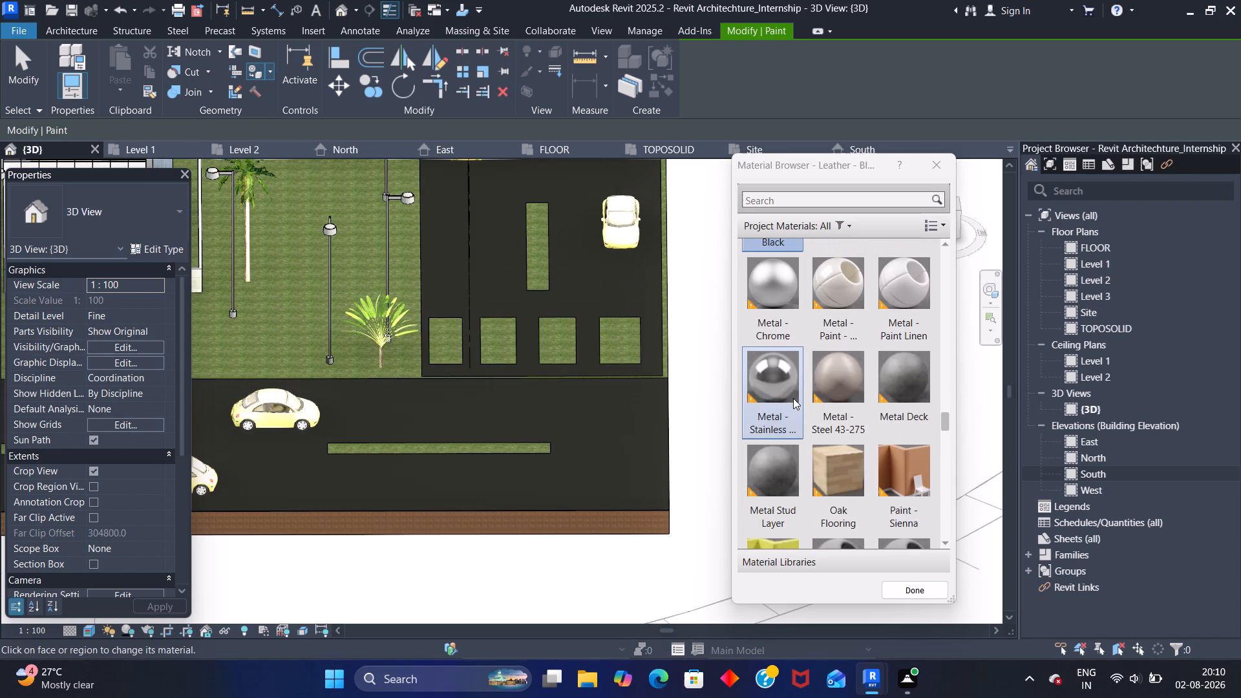
scroll(794, 398, "up", 1)
left_click(883, 460)
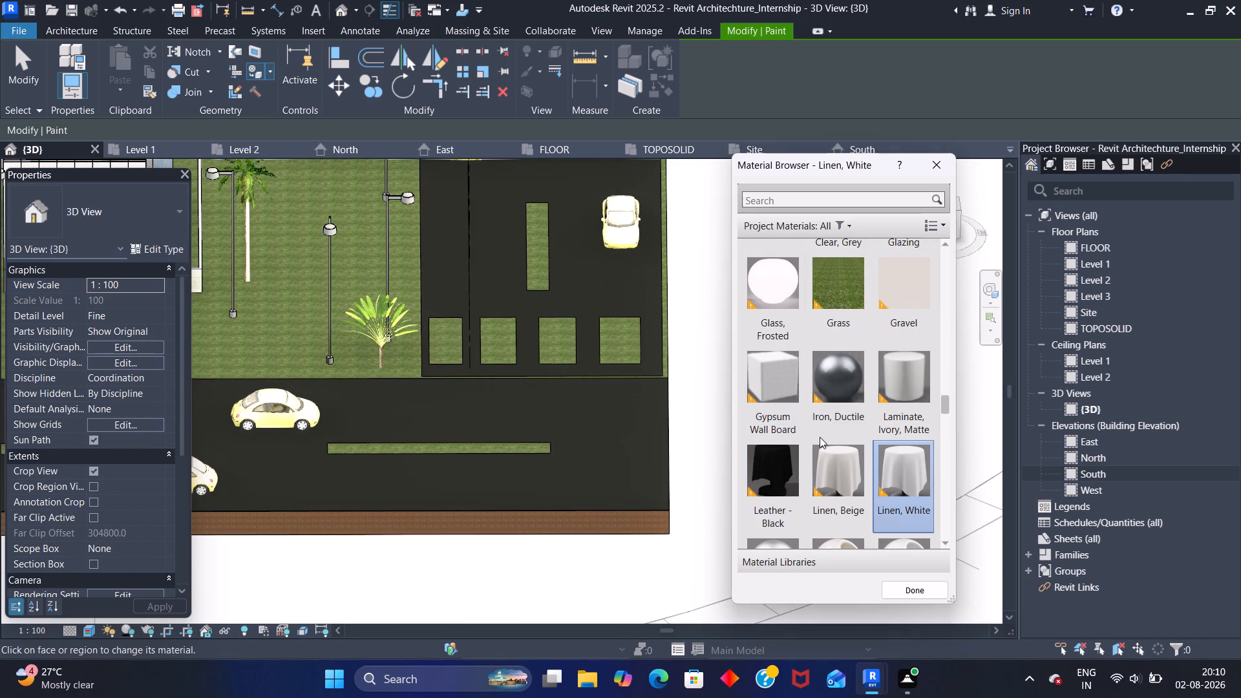
scroll(540, 271, "up", 11)
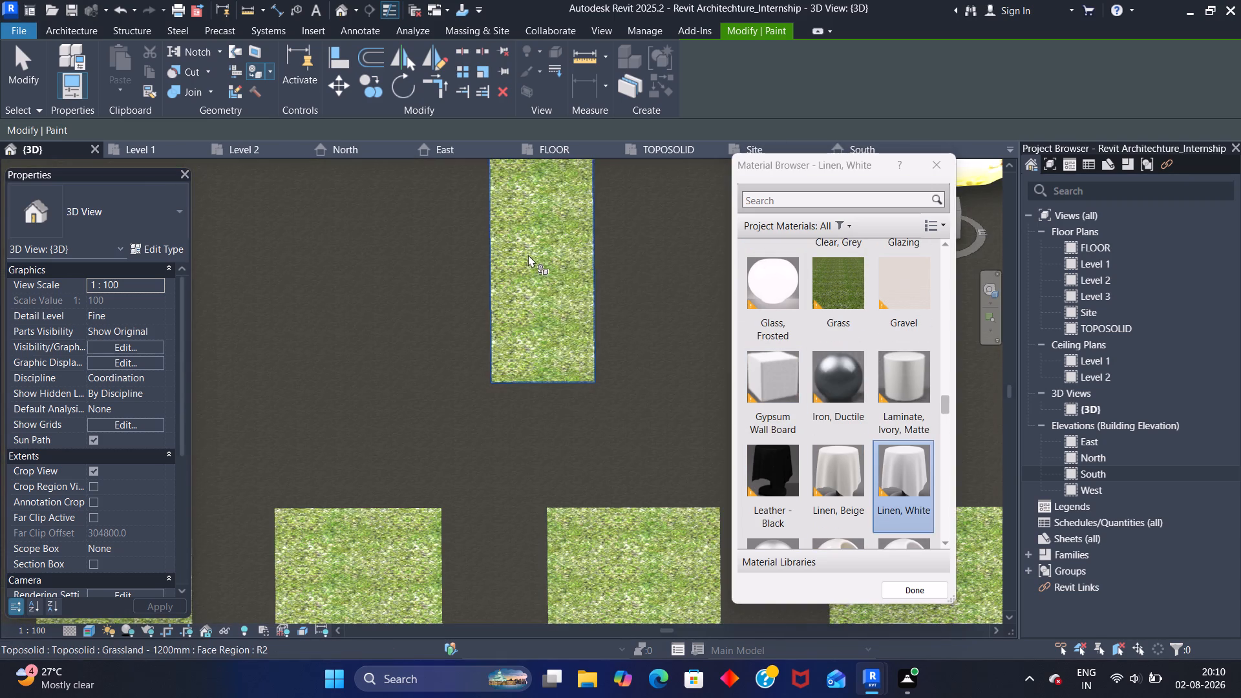
left_click(530, 253)
Paint the four pedestrian crossing stripes at the end of the side road with Linen, White.
scroll(542, 279, "down", 1)
scroll(410, 414, "down", 4)
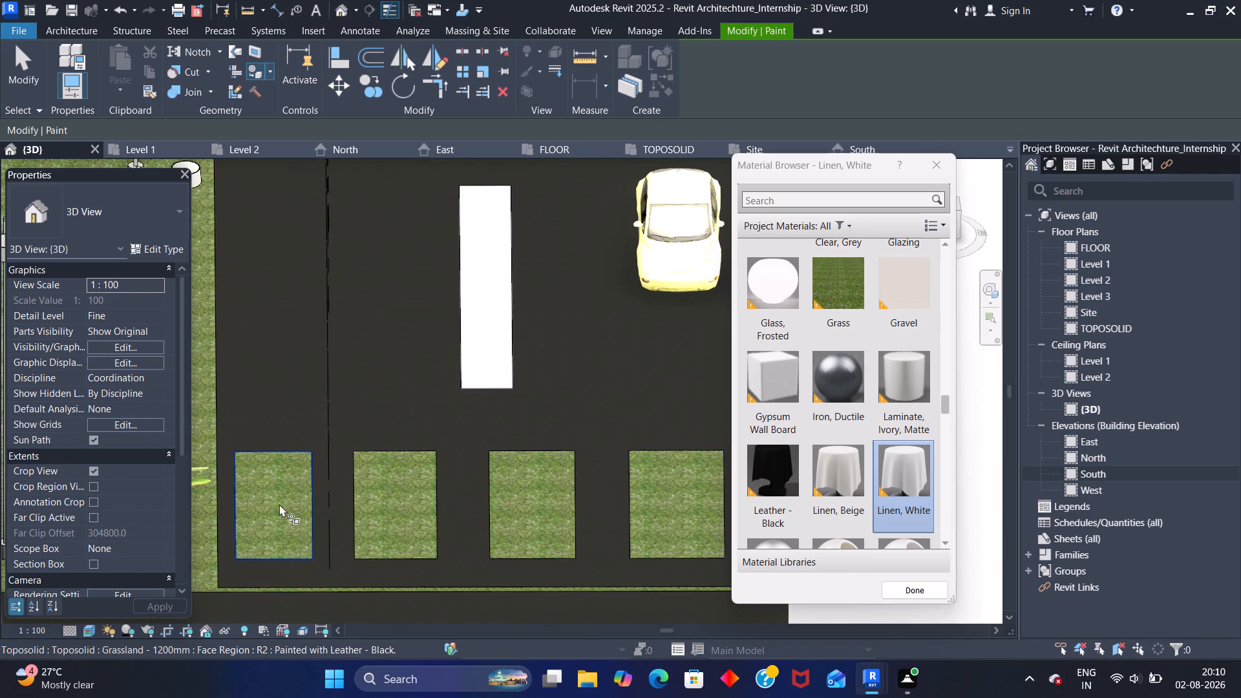
scroll(256, 487, "up", 6)
left_click(276, 496)
scroll(524, 514, "up", 2)
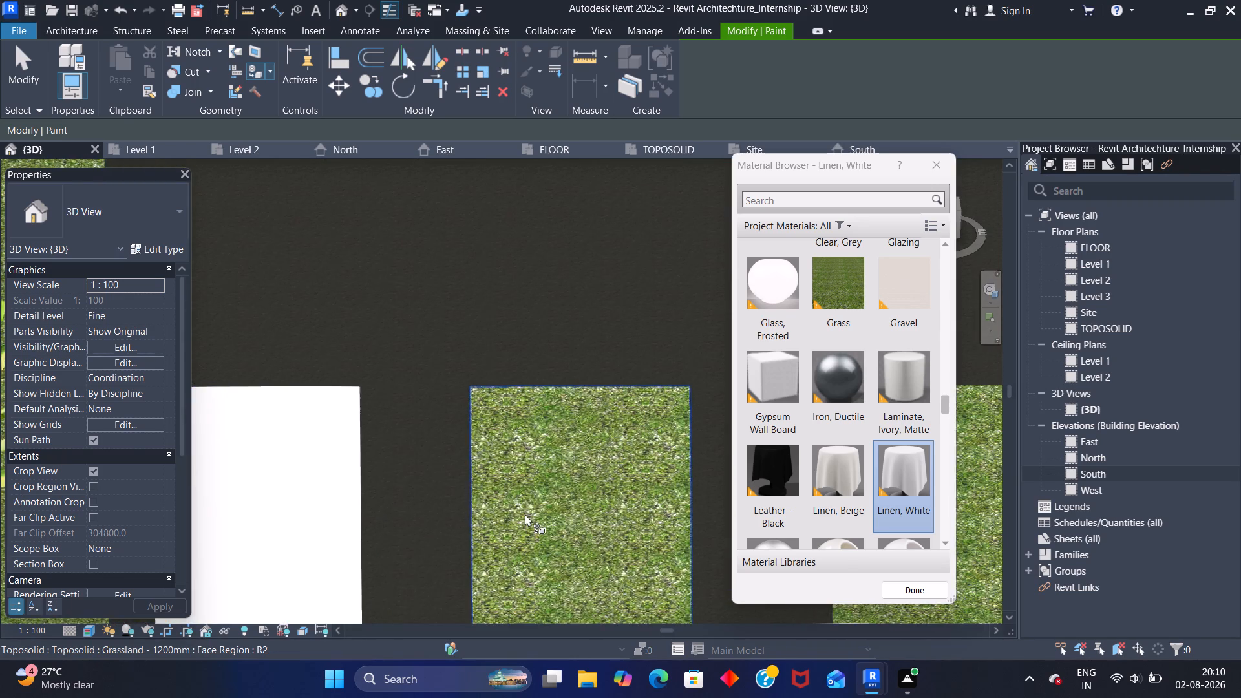
left_click(531, 516)
scroll(535, 517, "down", 7)
middle_click_drag(546, 506, 368, 416)
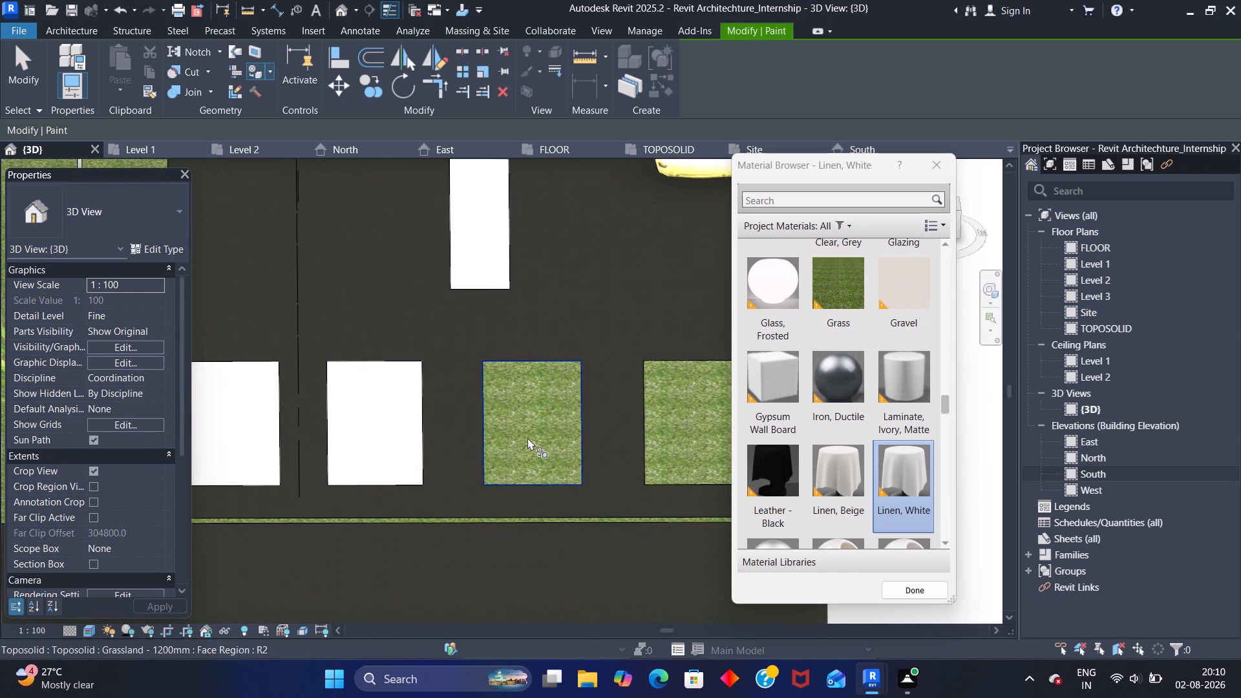
scroll(525, 420, "up", 7)
left_click(531, 409)
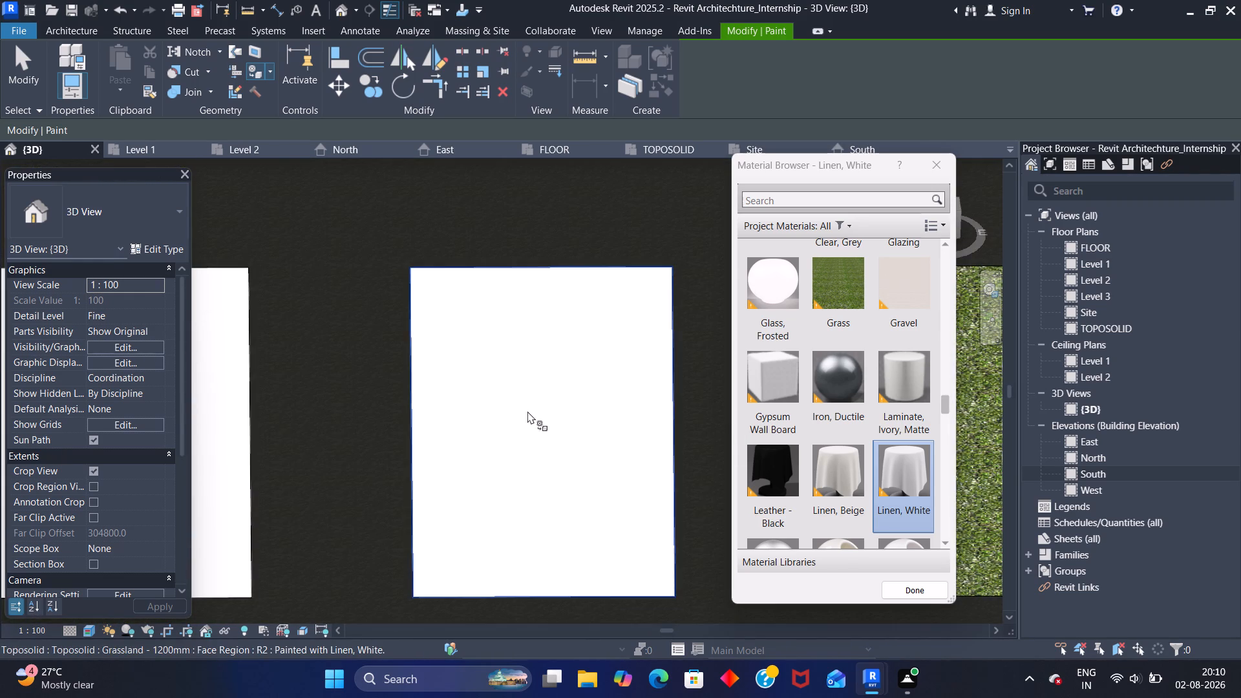
scroll(527, 411, "down", 6)
middle_click_drag(539, 407, 434, 383)
scroll(578, 388, "up", 6)
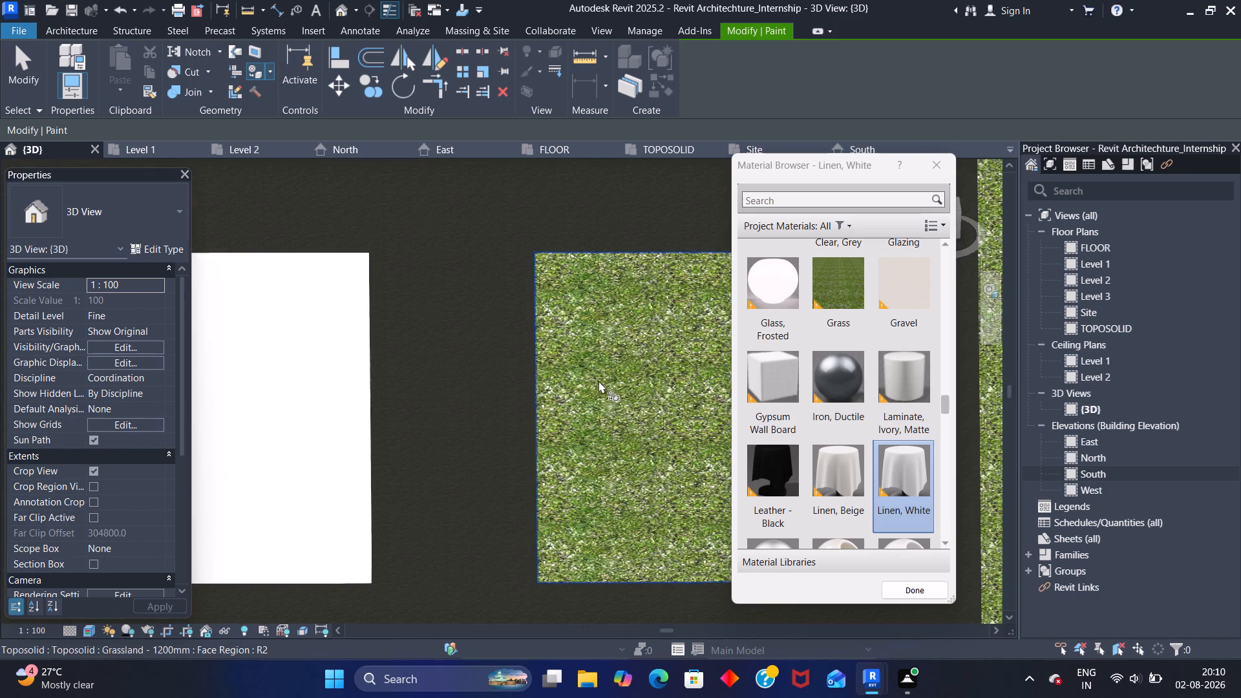
left_click(621, 380)
Paint the front road's lane dash nearest the pedestrian crossing with Linen, White.
scroll(609, 374, "down", 14)
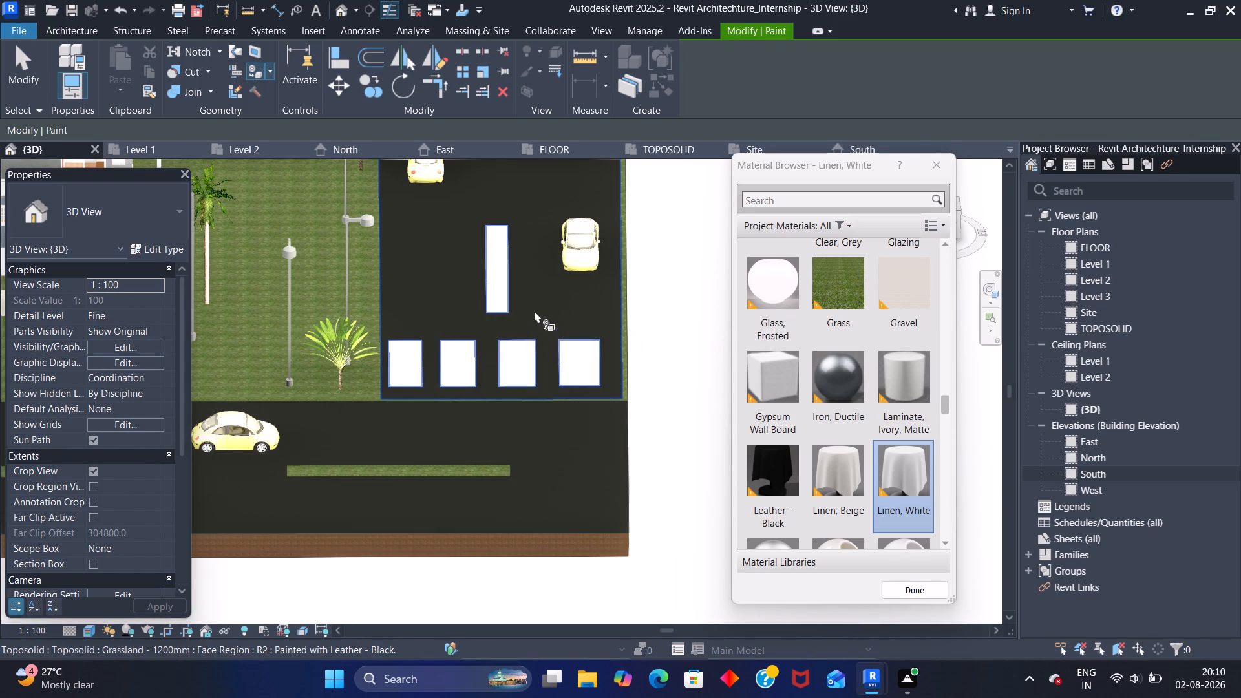
scroll(465, 461, "up", 11)
left_click(480, 477)
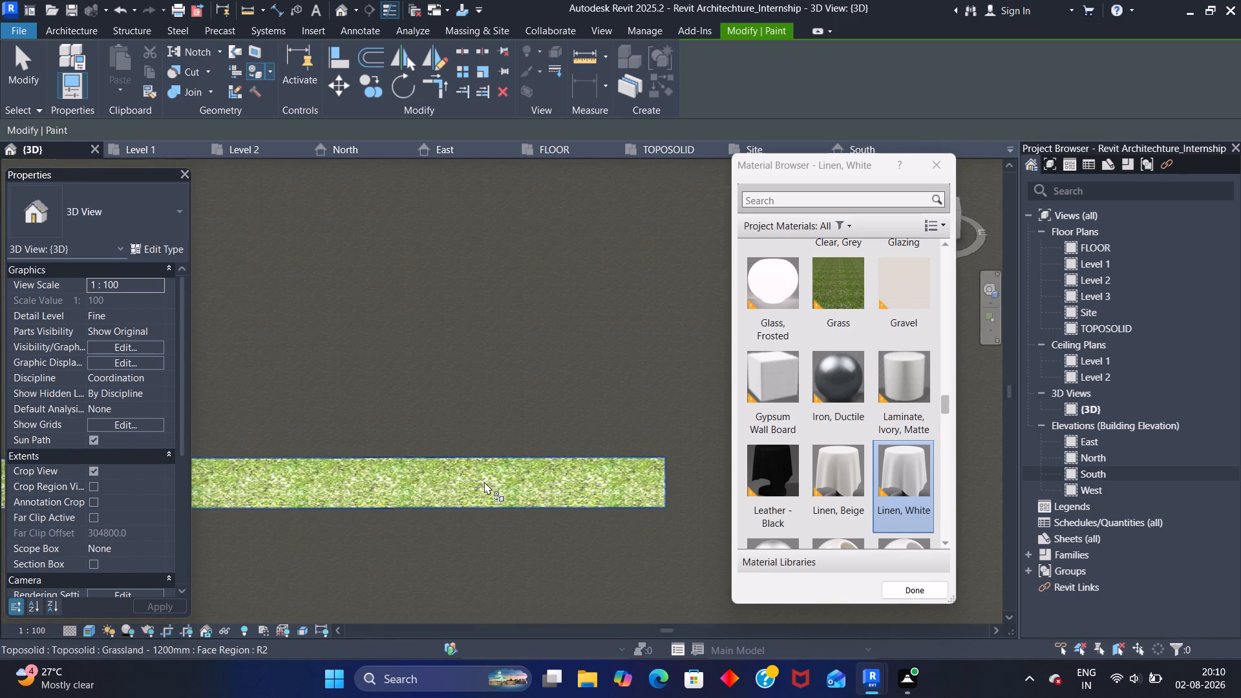
Paint the next lane dash further up the side road with Linen, White.
scroll(462, 465, "down", 4)
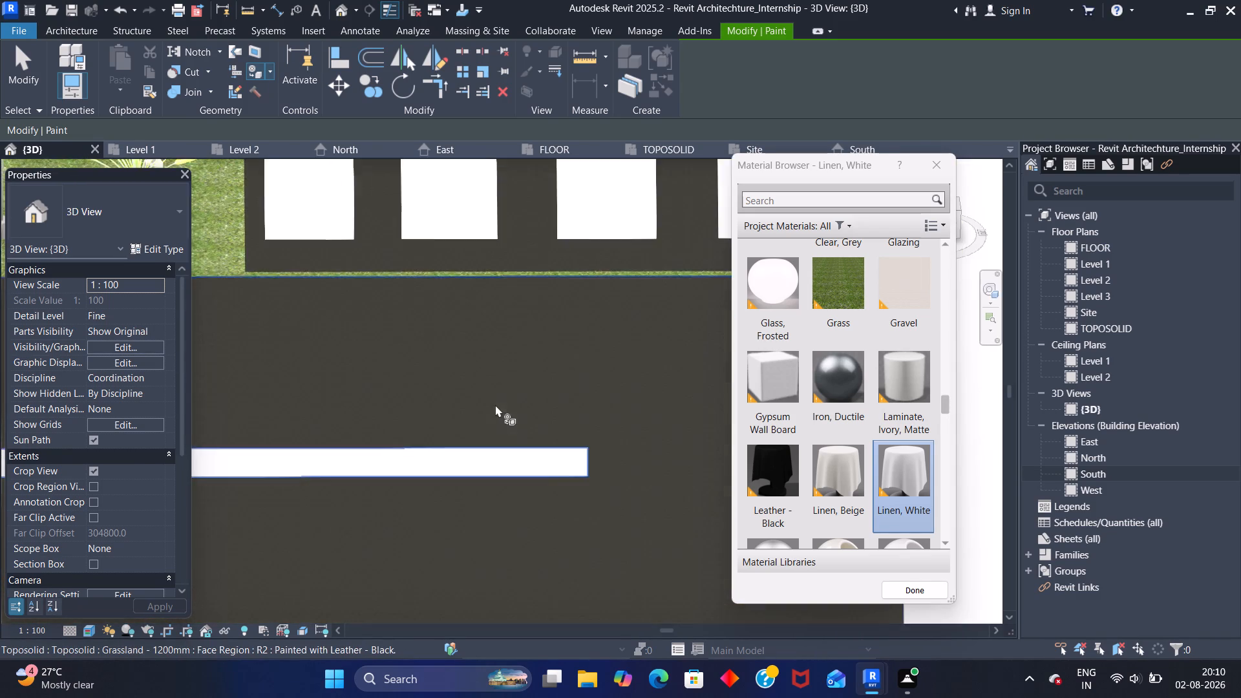
scroll(495, 405, "down", 2)
middle_click_drag(496, 346, 465, 536)
middle_click_drag(440, 293, 422, 516)
scroll(408, 373, "down", 3)
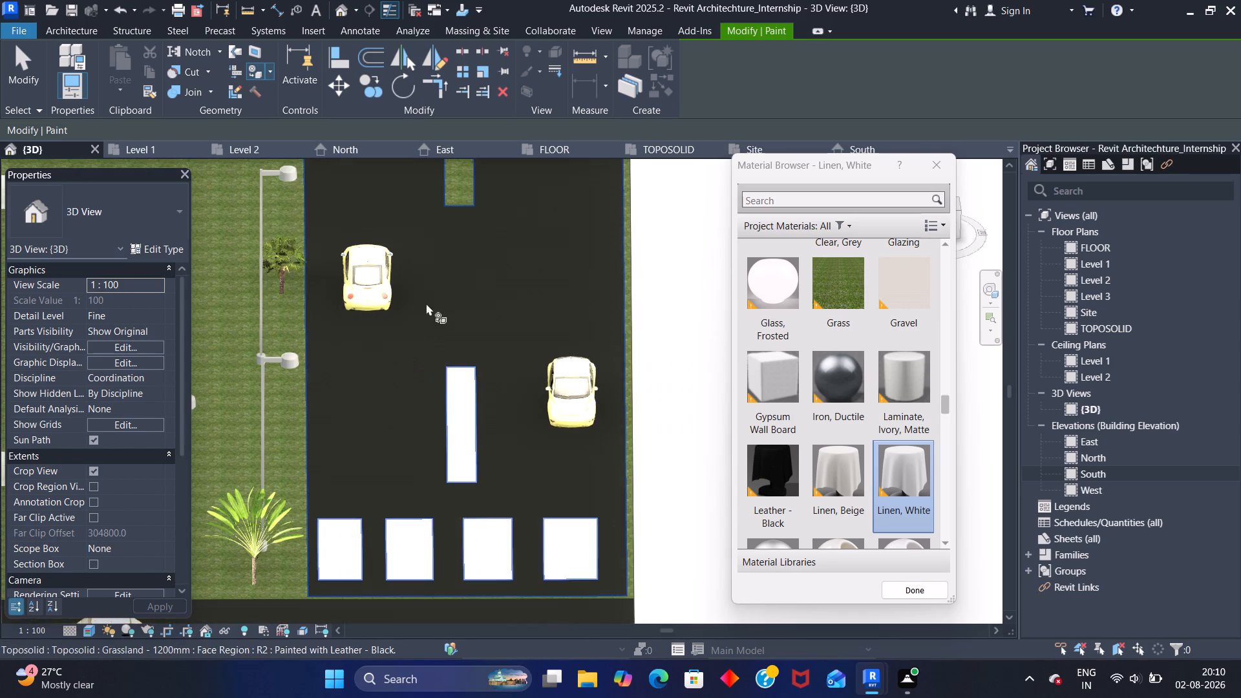
middle_click_drag(438, 270, 390, 485)
scroll(411, 397, "up", 12)
left_click(412, 372)
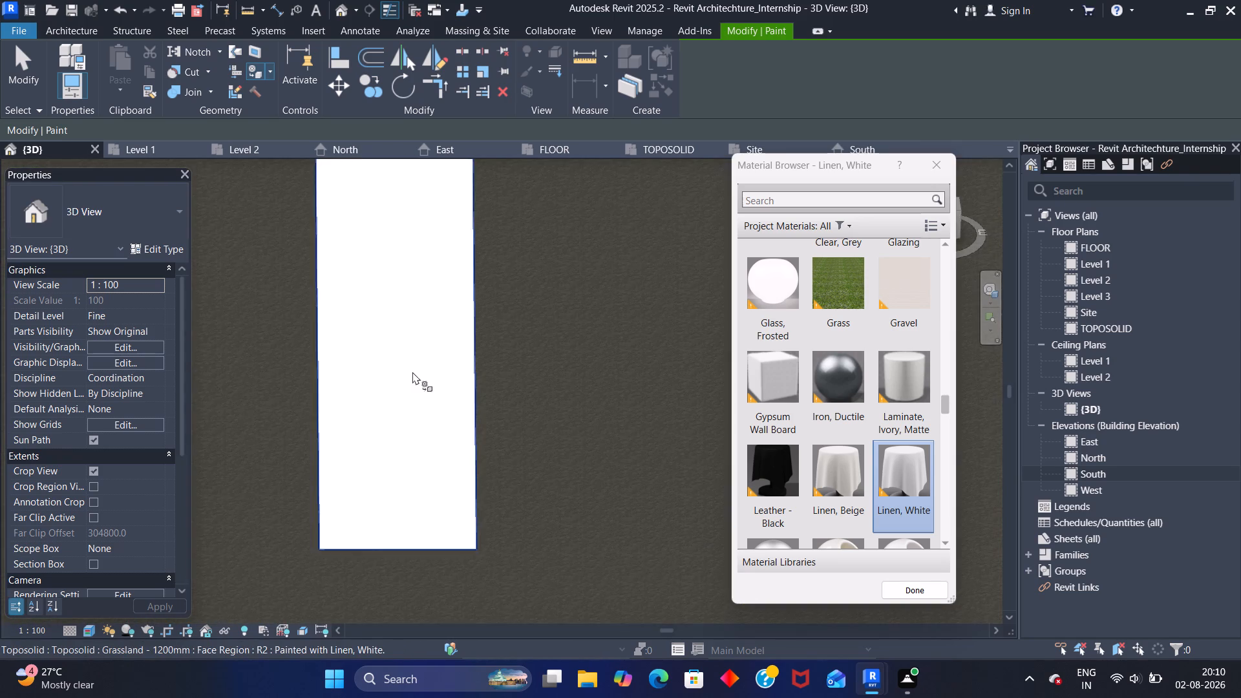
Paint the side road's remaining unpainted lane dash, farthest from the pedestrian crossing, with the Linen, White material.
scroll(417, 366, "down", 17)
scroll(443, 311, "up", 10)
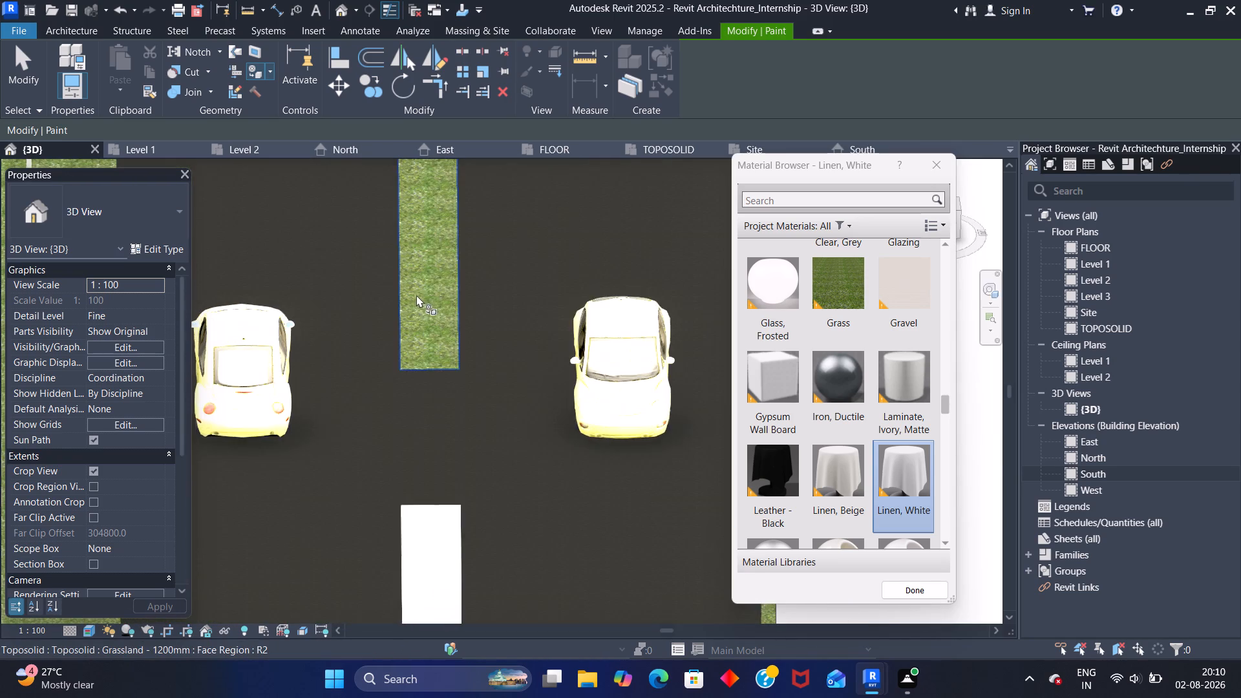
scroll(421, 266, "up", 8)
left_click(434, 290)
scroll(428, 294, "down", 5)
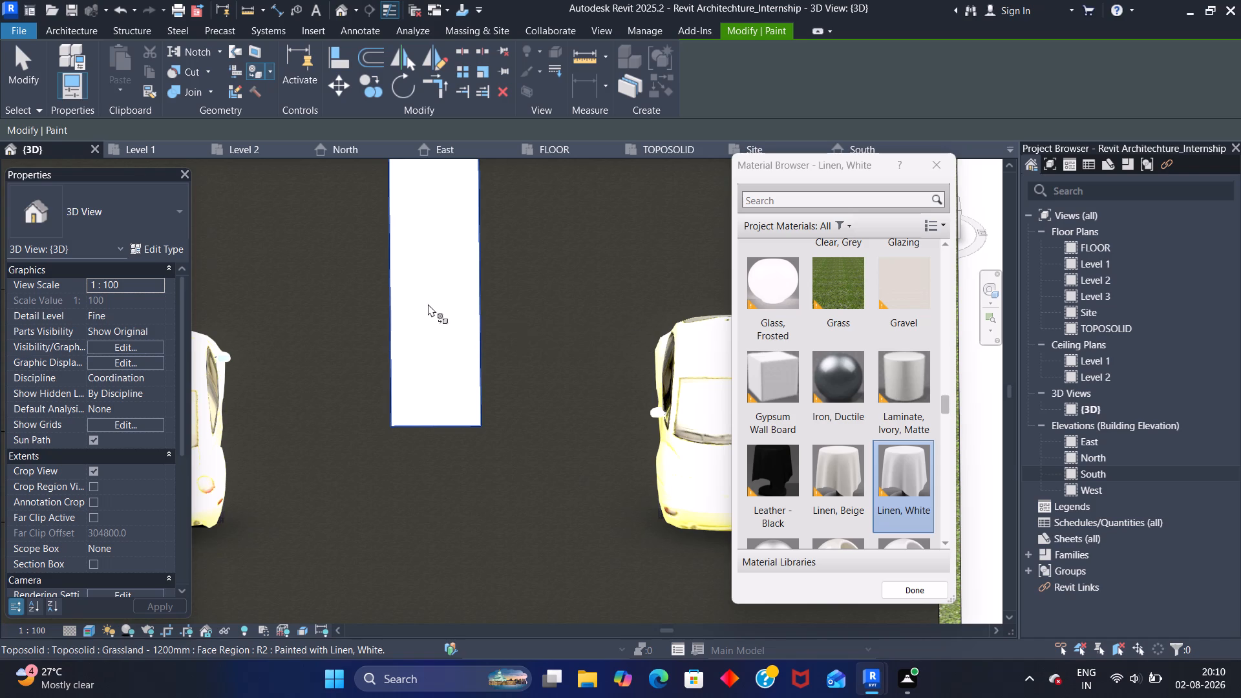
scroll(365, 396, "down", 11)
Paint the front road's middle lane dash and the dash in front of the hexagonal pool with Linen, White, and finish painting.
middle_click_drag(323, 477, 643, 248)
middle_click_drag(417, 401, 513, 311)
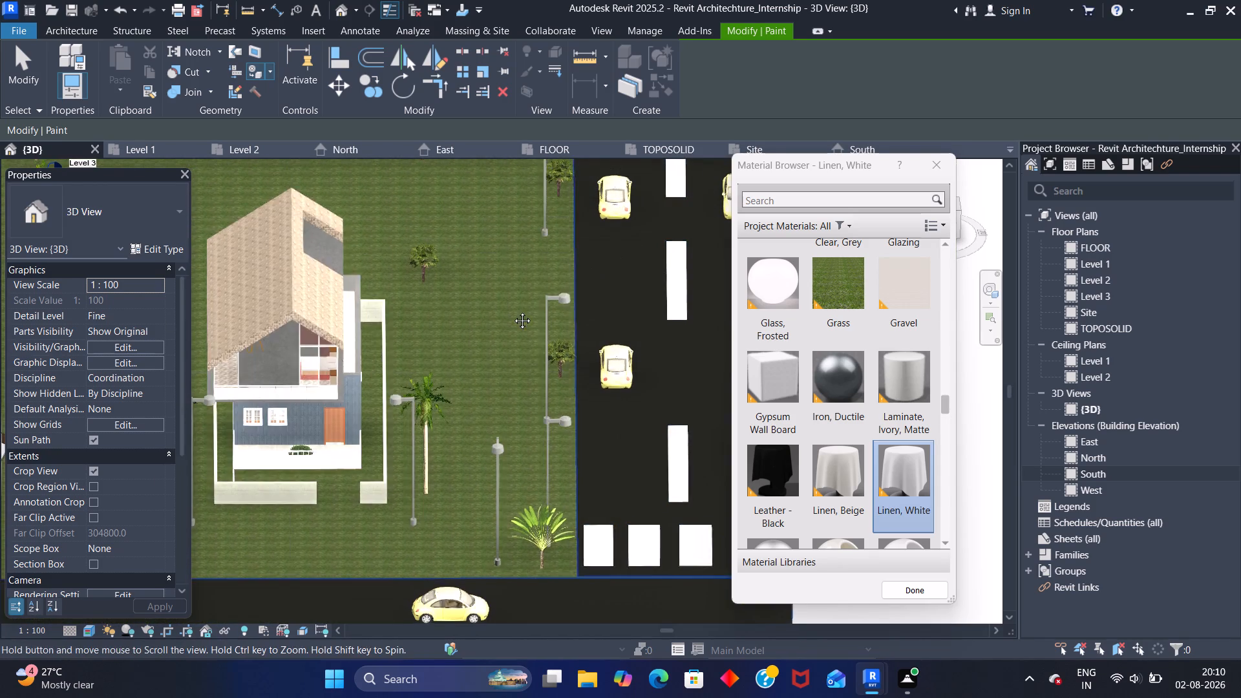
middle_click_drag(513, 311, 759, 138)
scroll(505, 394, "up", 12)
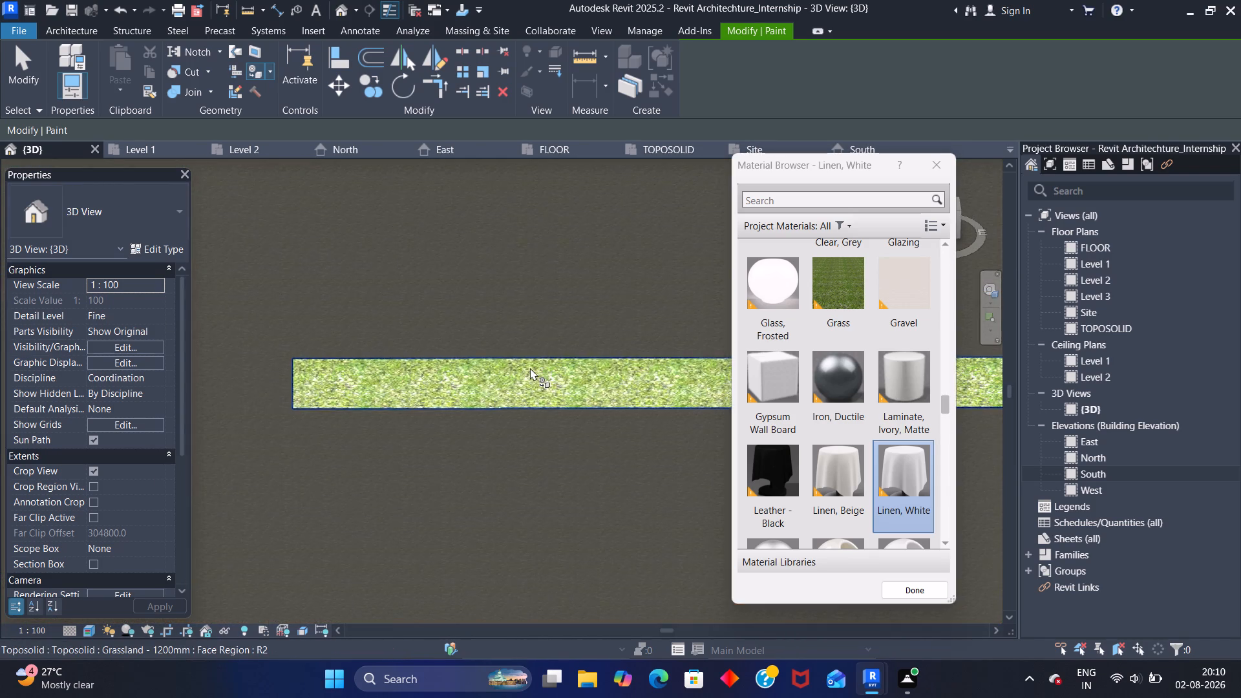
left_click(530, 368)
scroll(526, 374, "down", 14)
scroll(302, 364, "up", 3)
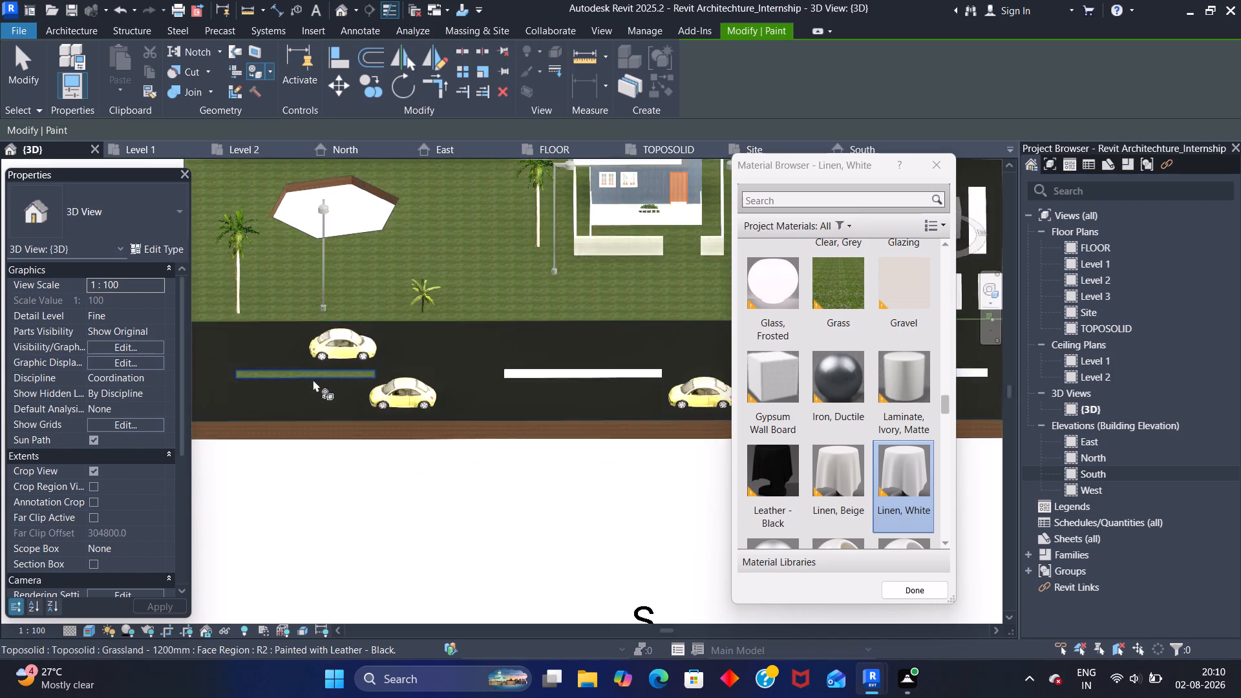
scroll(313, 379, "up", 12)
left_click(336, 366)
scroll(336, 367, "down", 2)
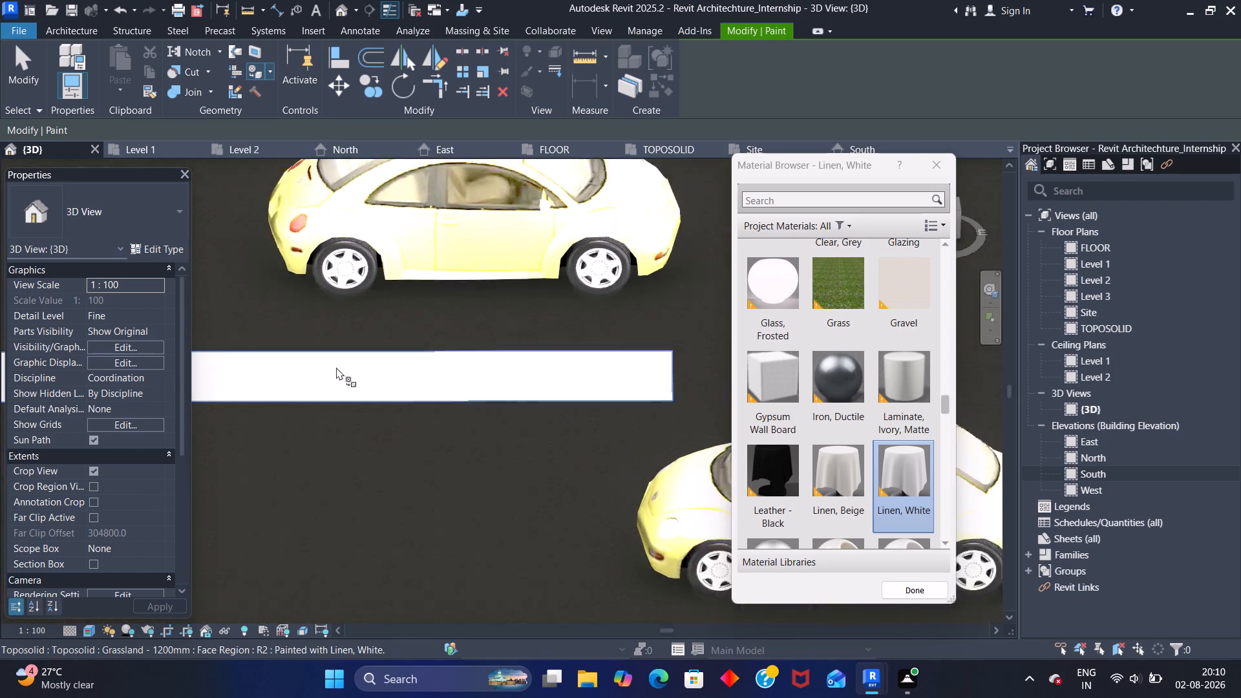
scroll(336, 367, "down", 6)
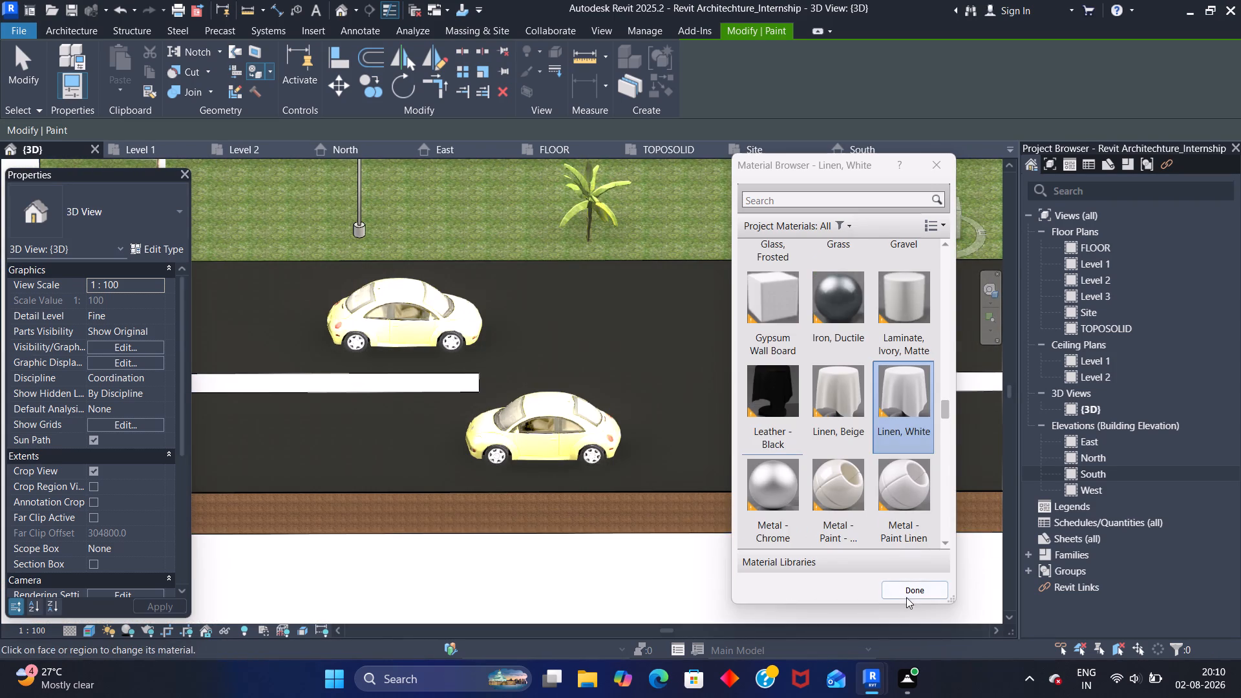
left_click(907, 587)
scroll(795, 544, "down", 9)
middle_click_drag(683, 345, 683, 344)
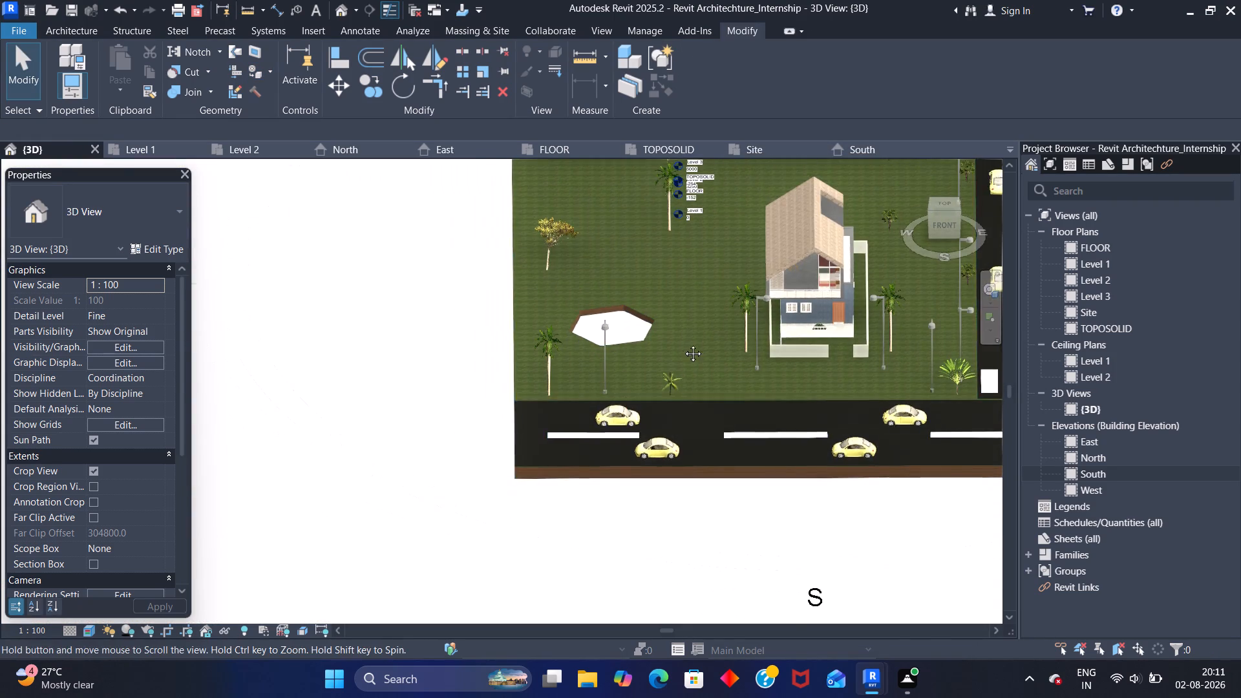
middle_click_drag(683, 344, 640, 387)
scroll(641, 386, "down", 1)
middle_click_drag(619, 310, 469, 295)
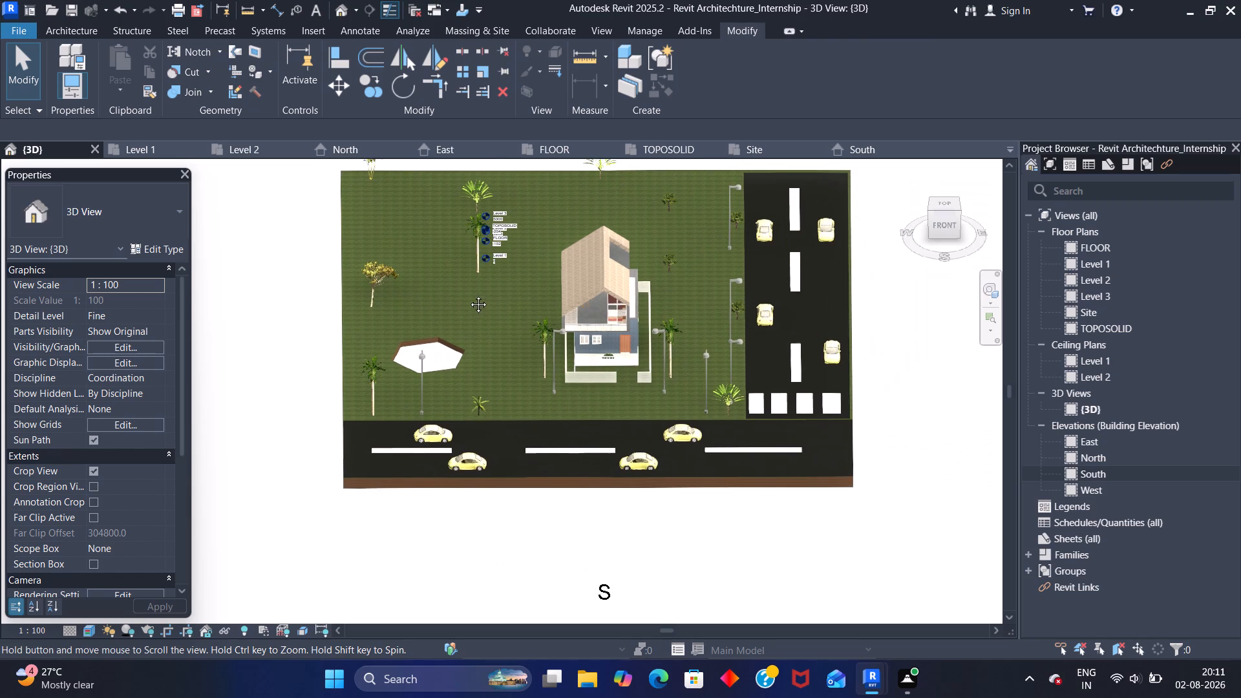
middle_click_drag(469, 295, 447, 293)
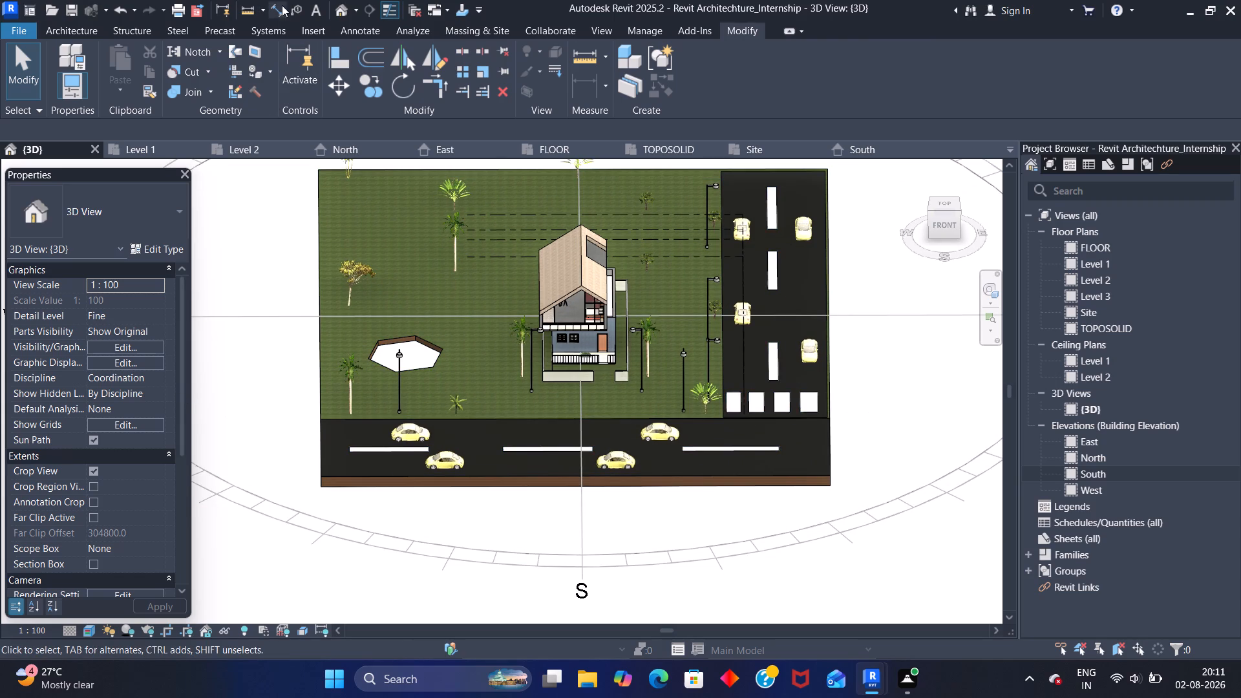
Place a perspective camera in the Site plan, with its eye beyond the site's road-junction corner and its target at the house front.
left_click(354, 8)
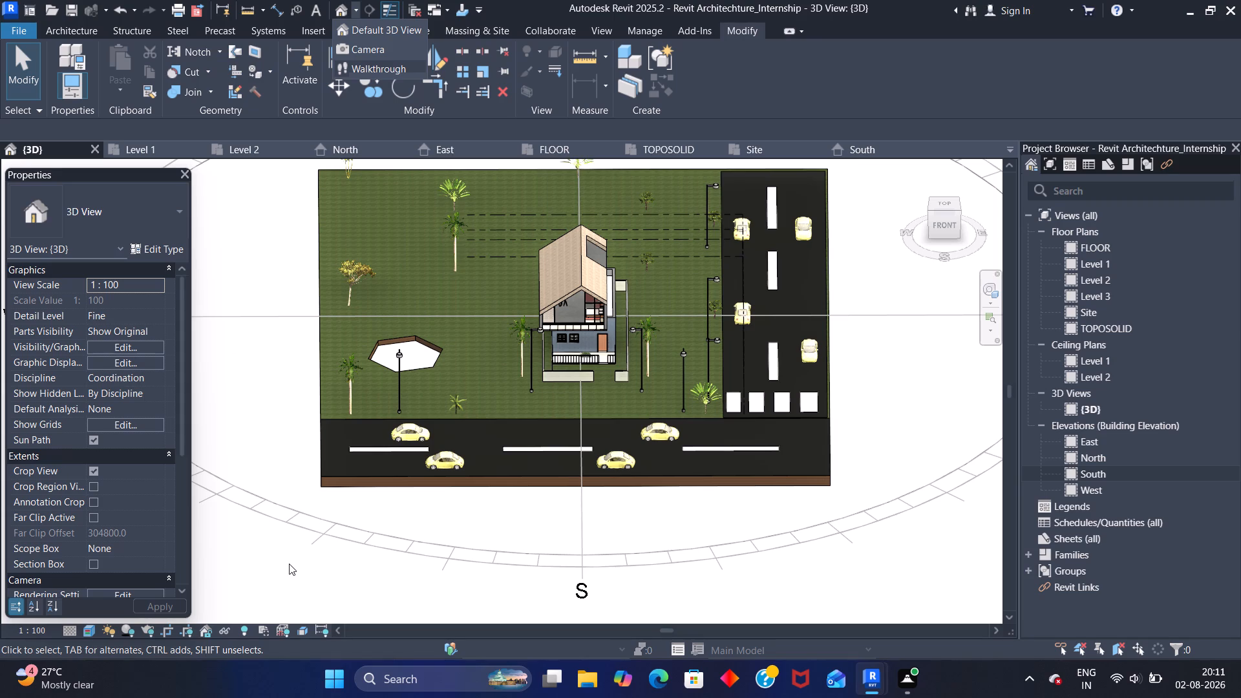
left_click(365, 52)
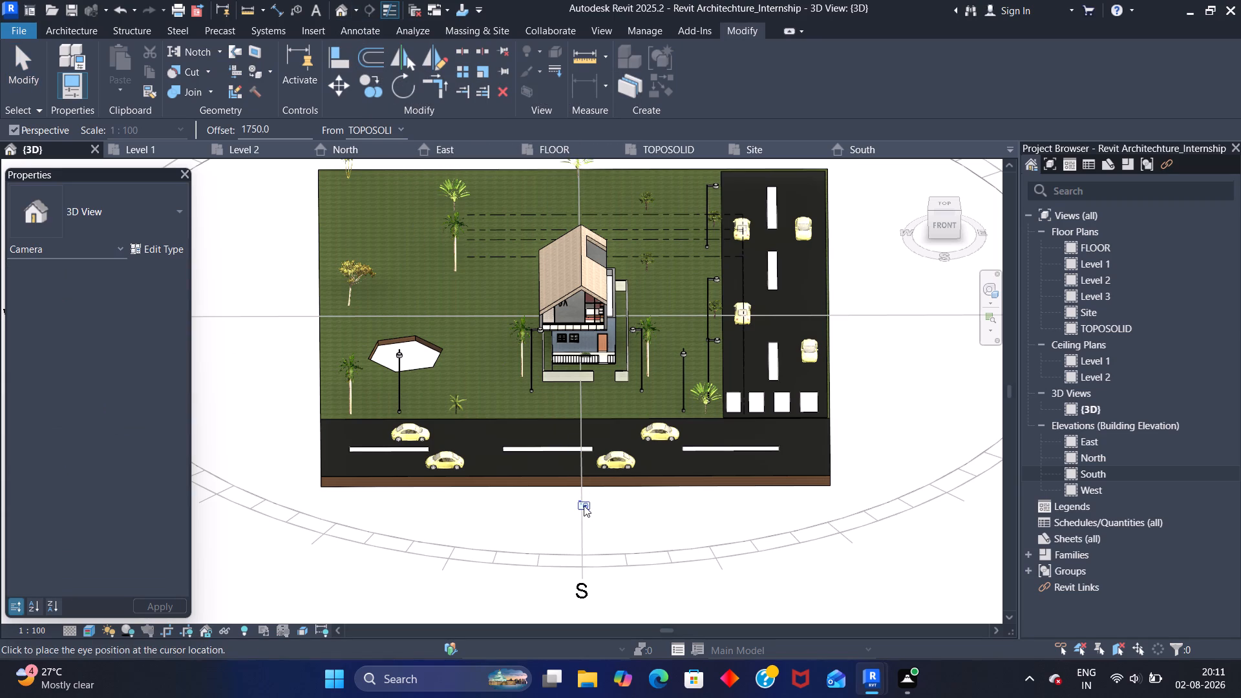
left_click(144, 145)
scroll(459, 360, "down", 4)
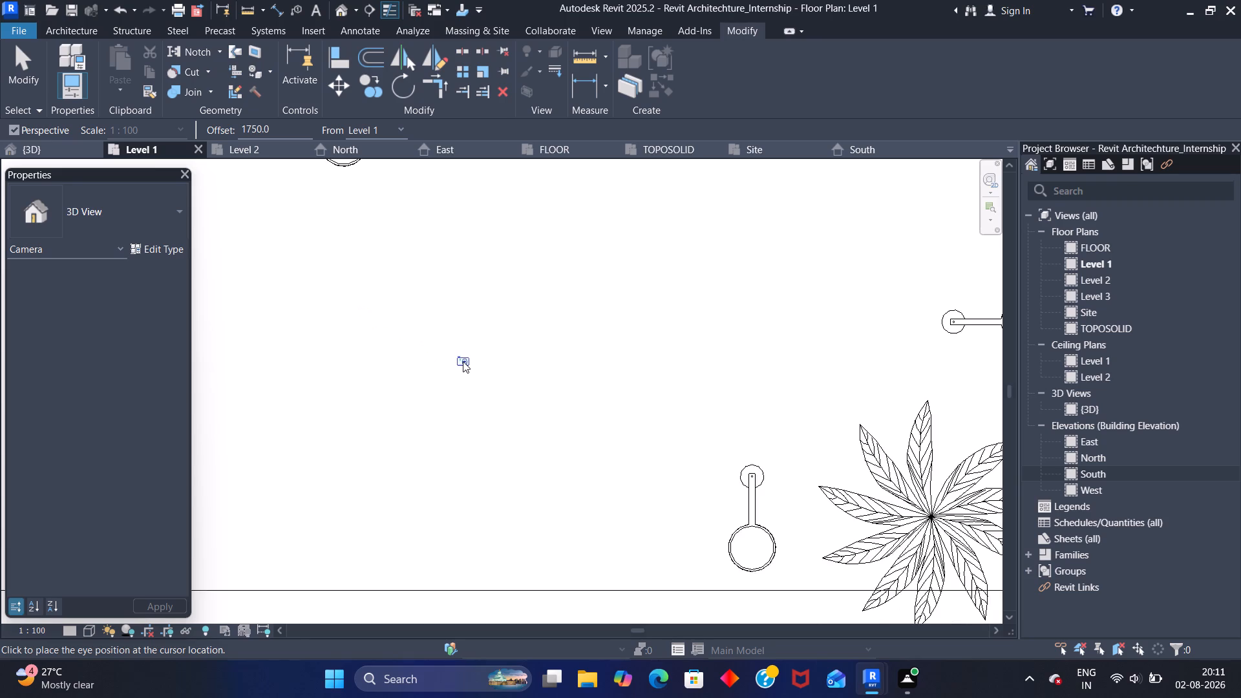
scroll(463, 361, "down", 4)
scroll(482, 312, "down", 1)
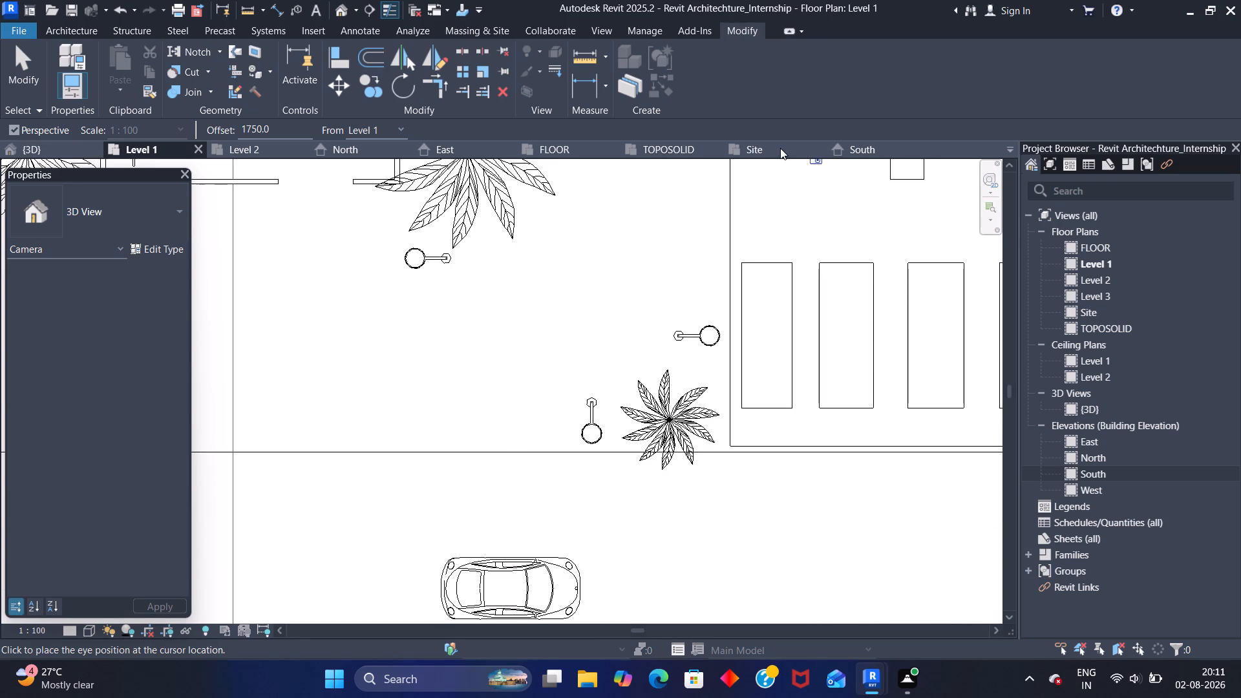
left_click(780, 148)
scroll(681, 318, "down", 2)
middle_click_drag(686, 357, 672, 257)
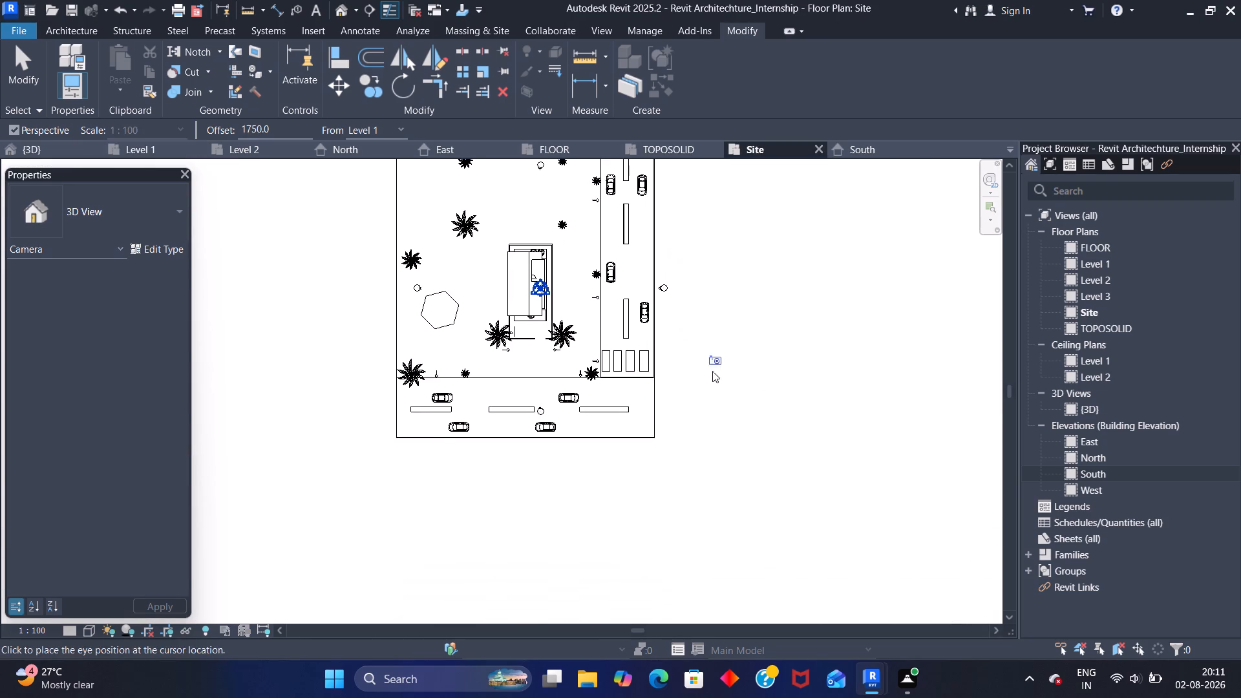
middle_click_drag(707, 390, 712, 423)
scroll(714, 440, "down", 4)
middle_click_drag(714, 467, 683, 338)
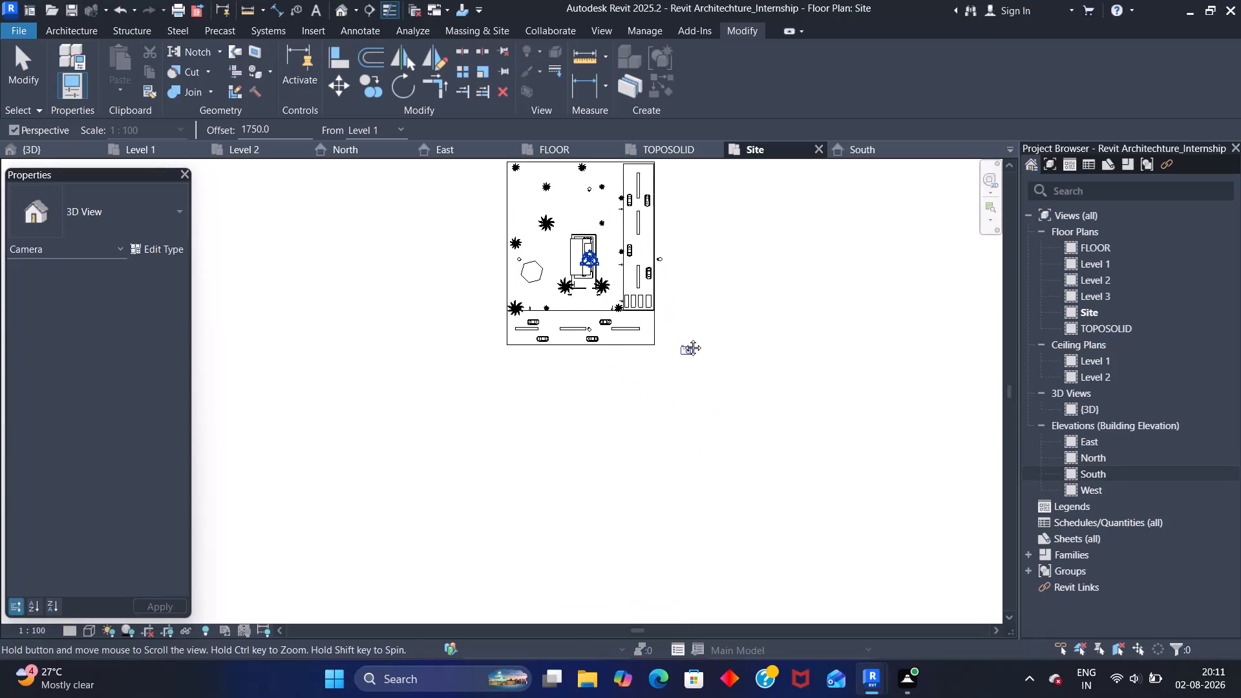
middle_click_drag(683, 338, 683, 334)
scroll(656, 453, "down", 6)
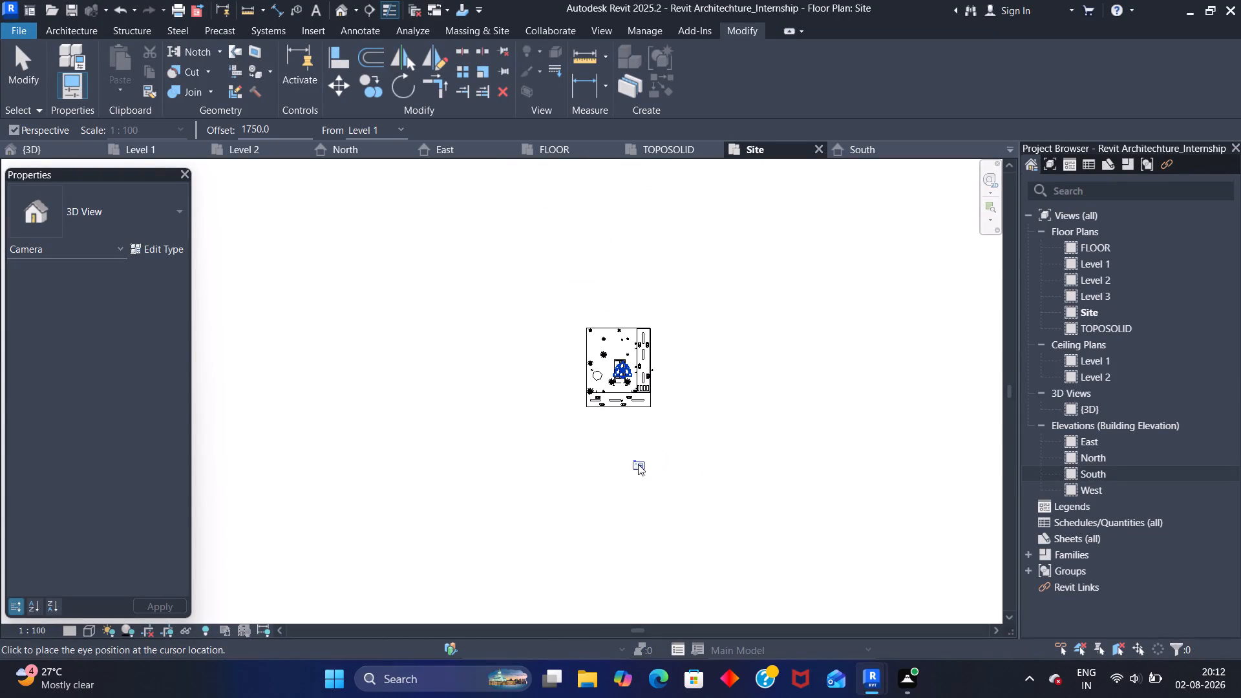
scroll(656, 439, "up", 3)
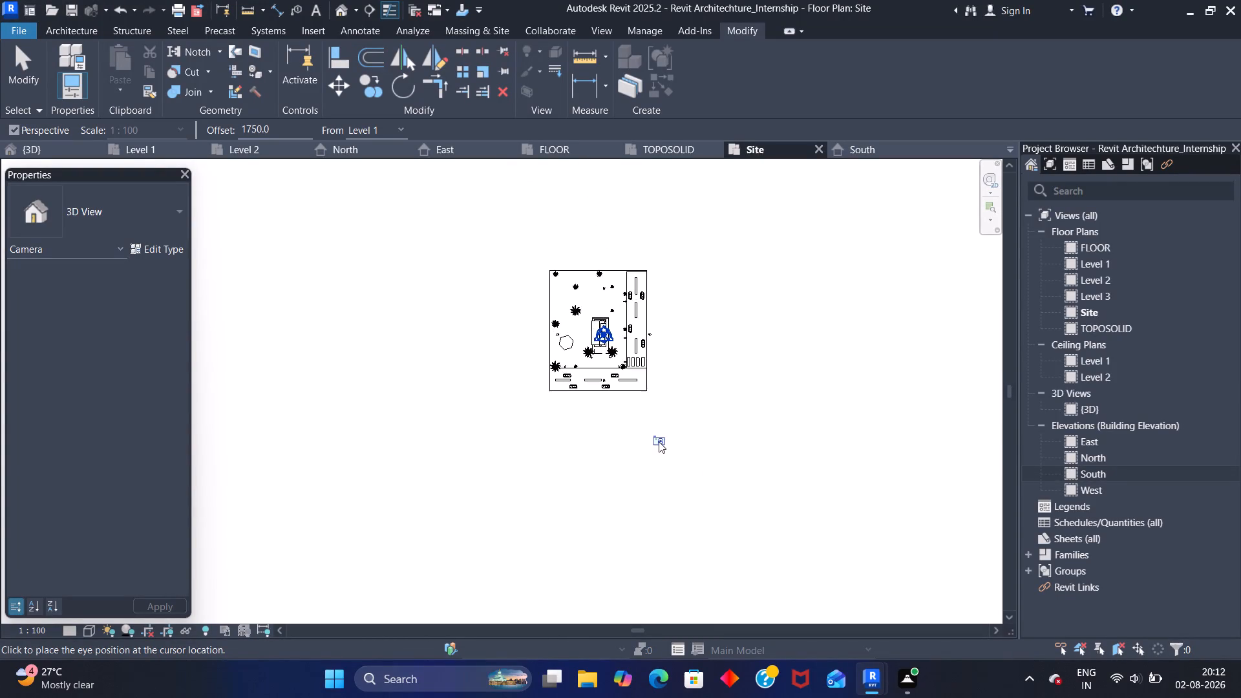
scroll(659, 441, "up", 2)
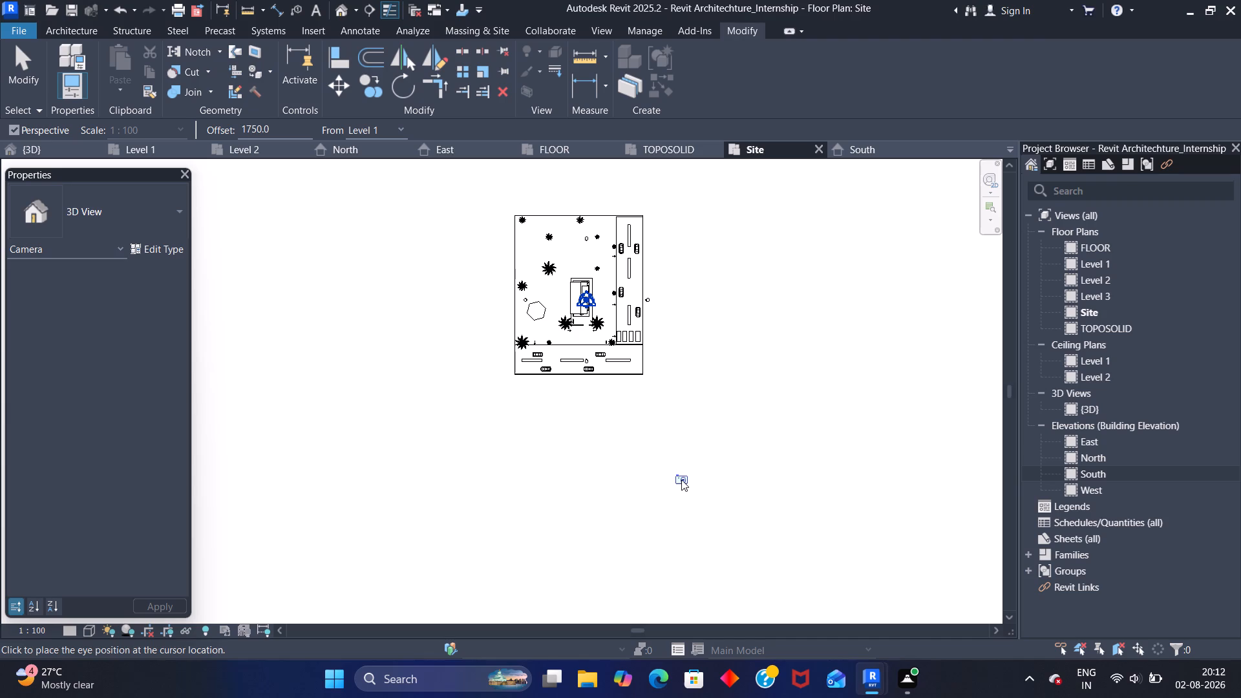
left_click(681, 480)
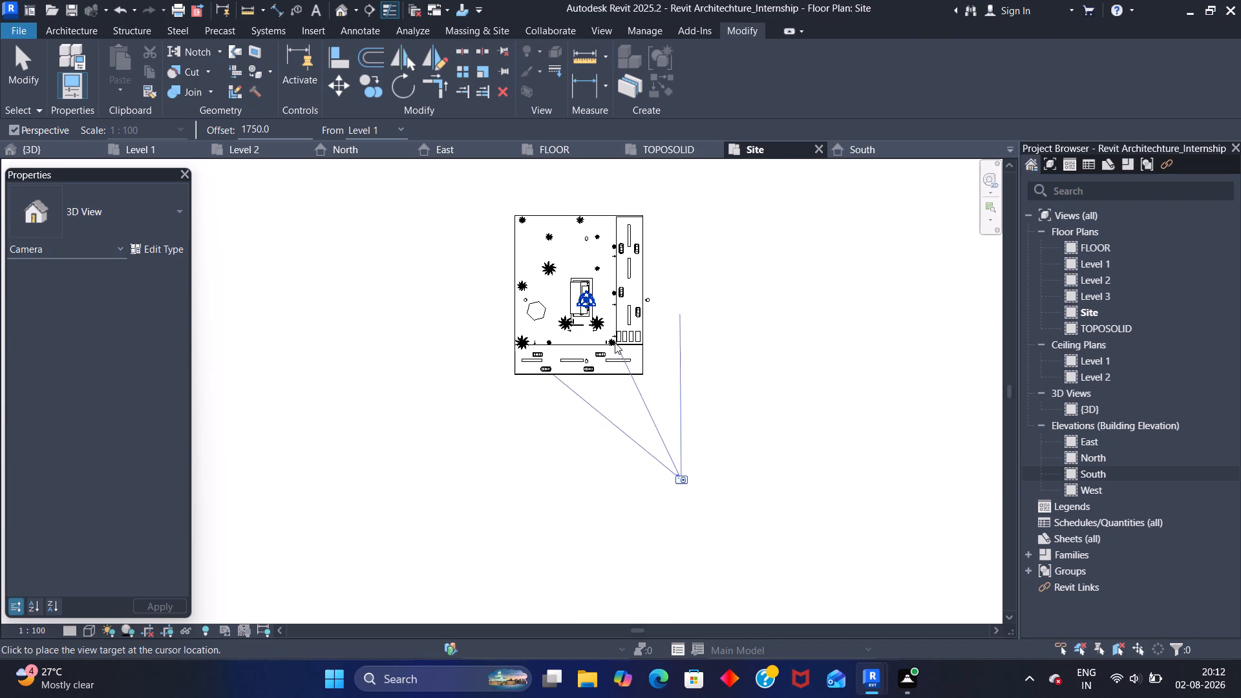
left_click(580, 320)
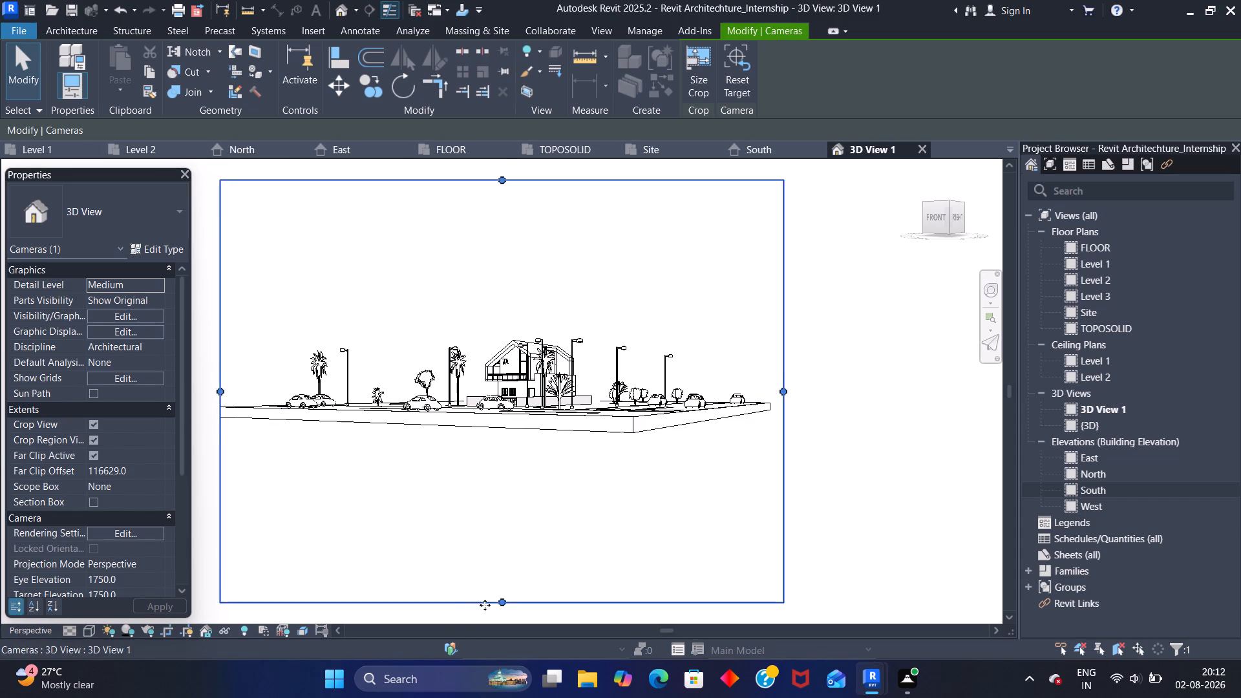
Tighten the camera view's crop region by raising its lower edge to the site base, lowering its upper edge and slightly narrowing its right side.
left_click_drag(500, 598, 520, 465)
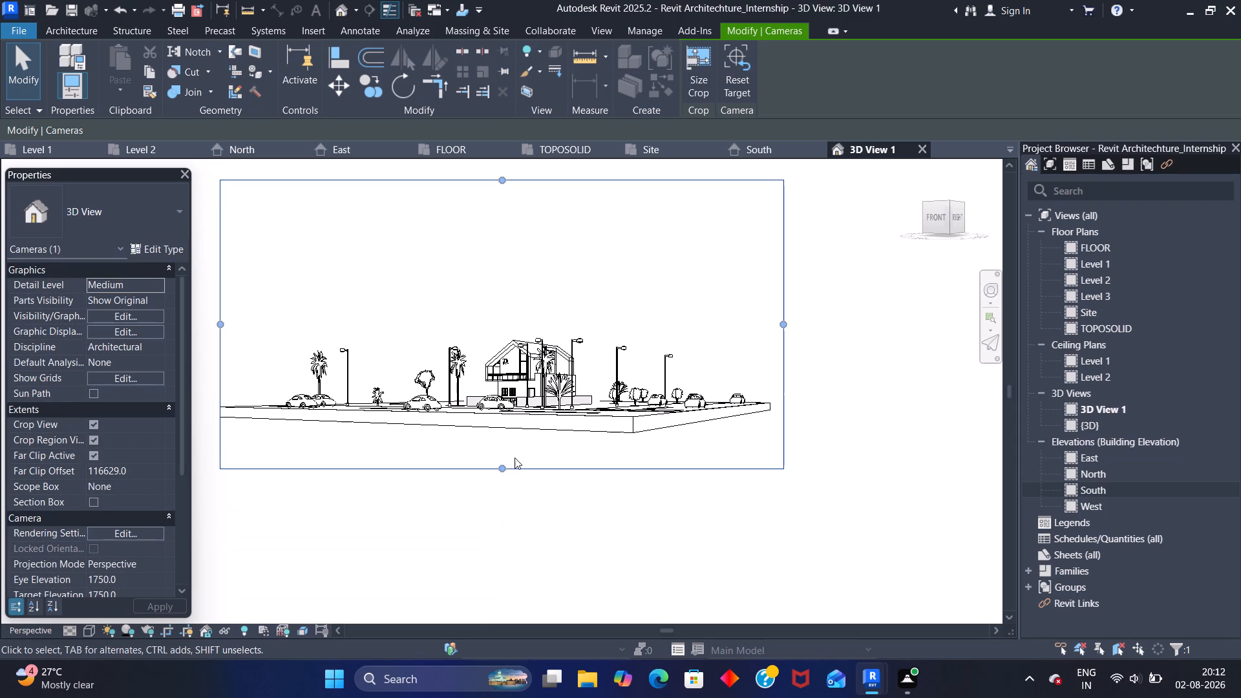
left_click_drag(500, 464, 504, 430)
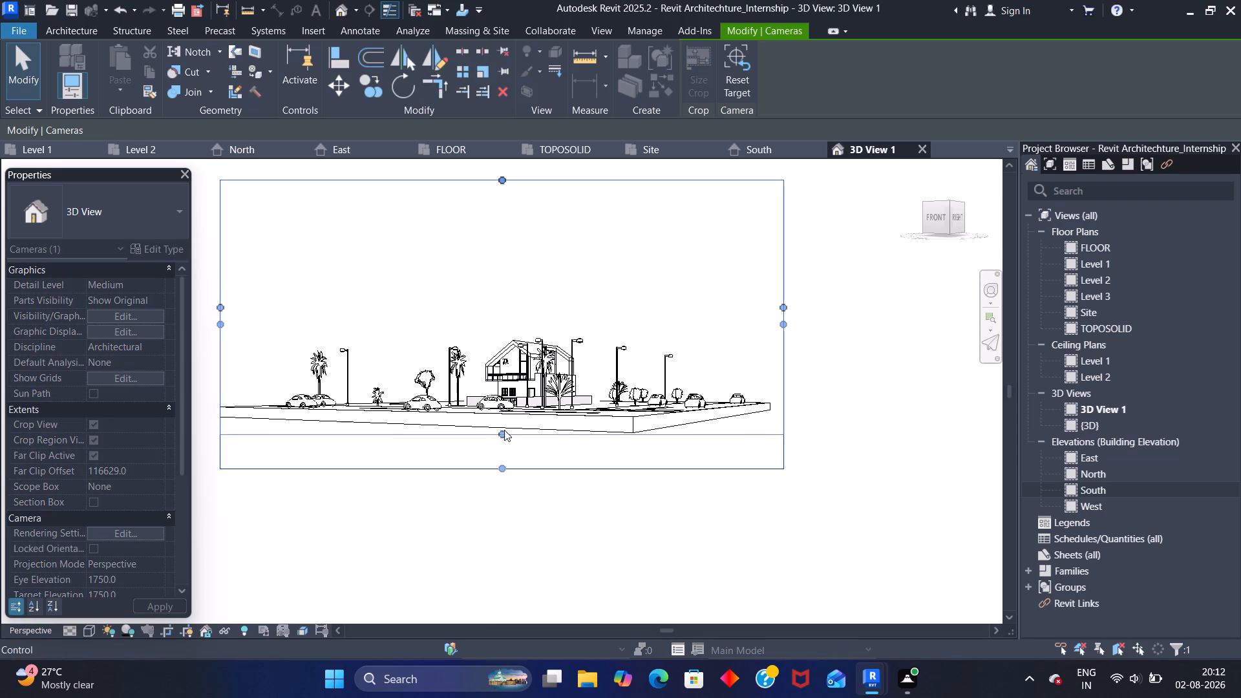
left_click_drag(500, 430, 502, 419)
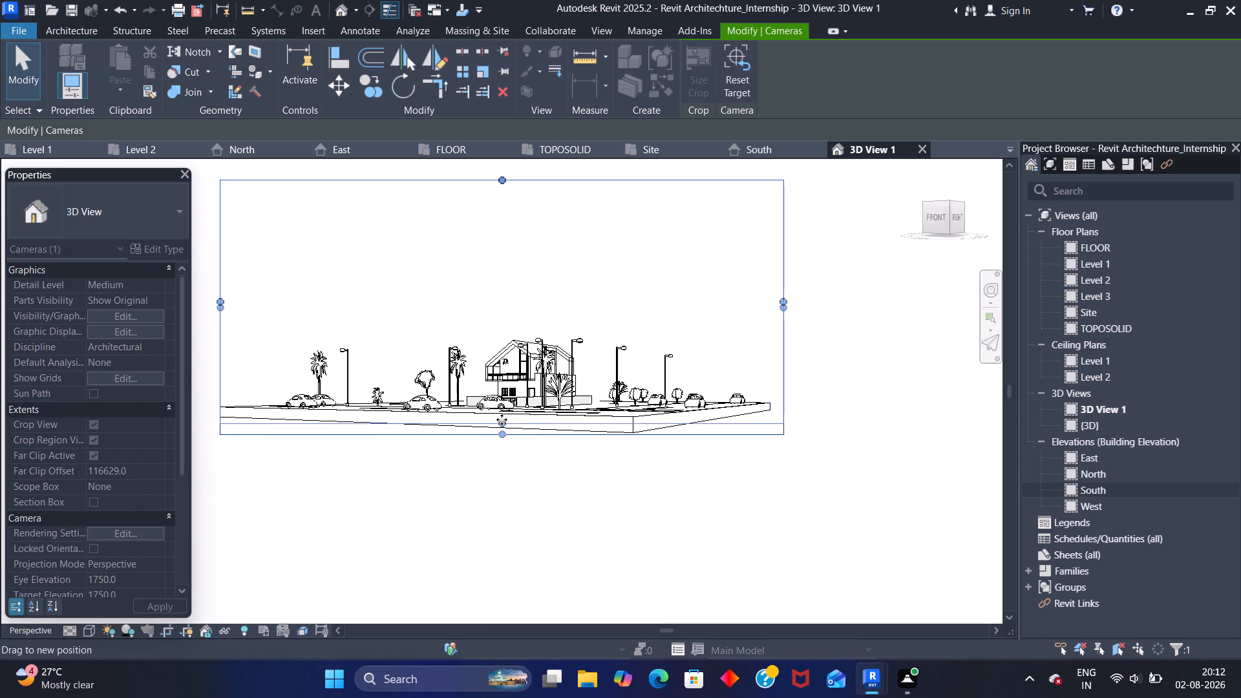
left_click_drag(502, 419, 503, 417)
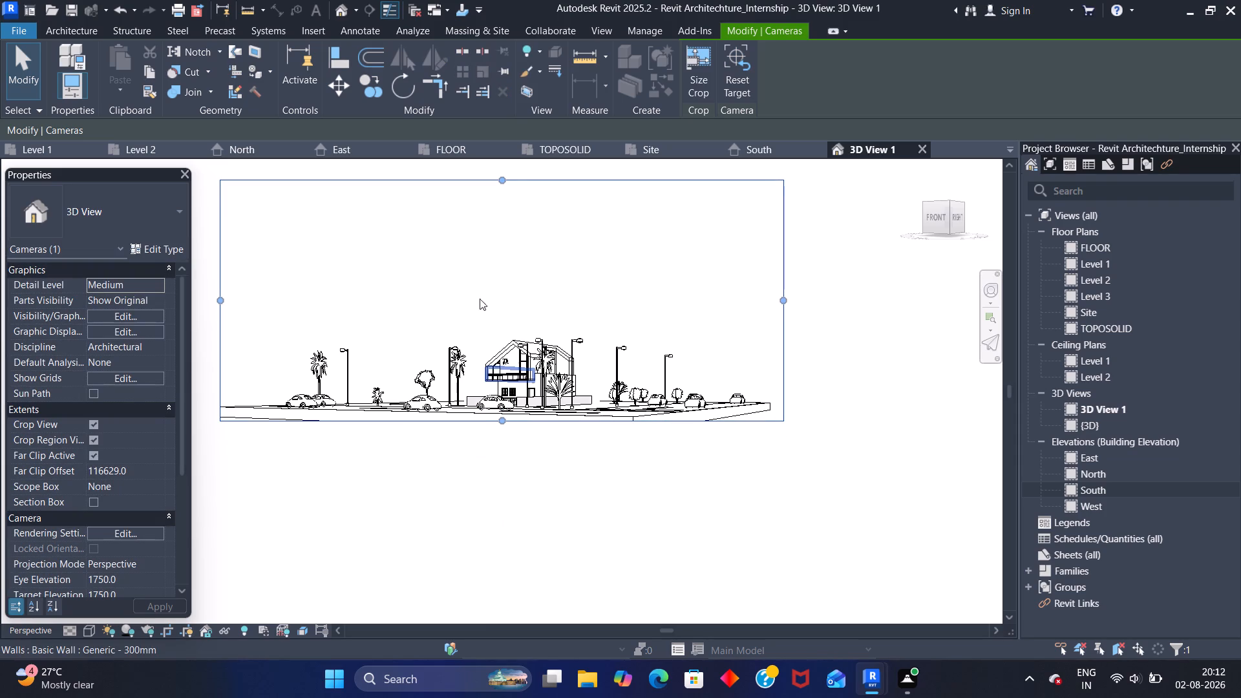
left_click_drag(500, 185, 505, 217)
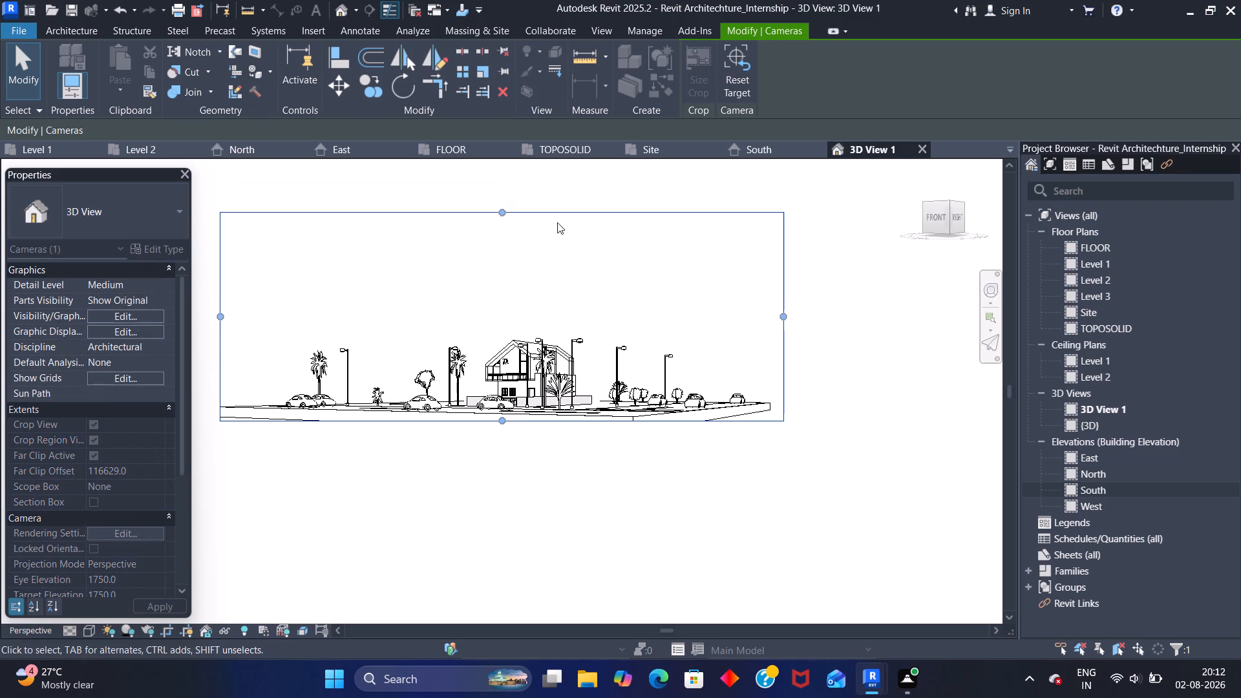
left_click_drag(782, 313, 761, 323)
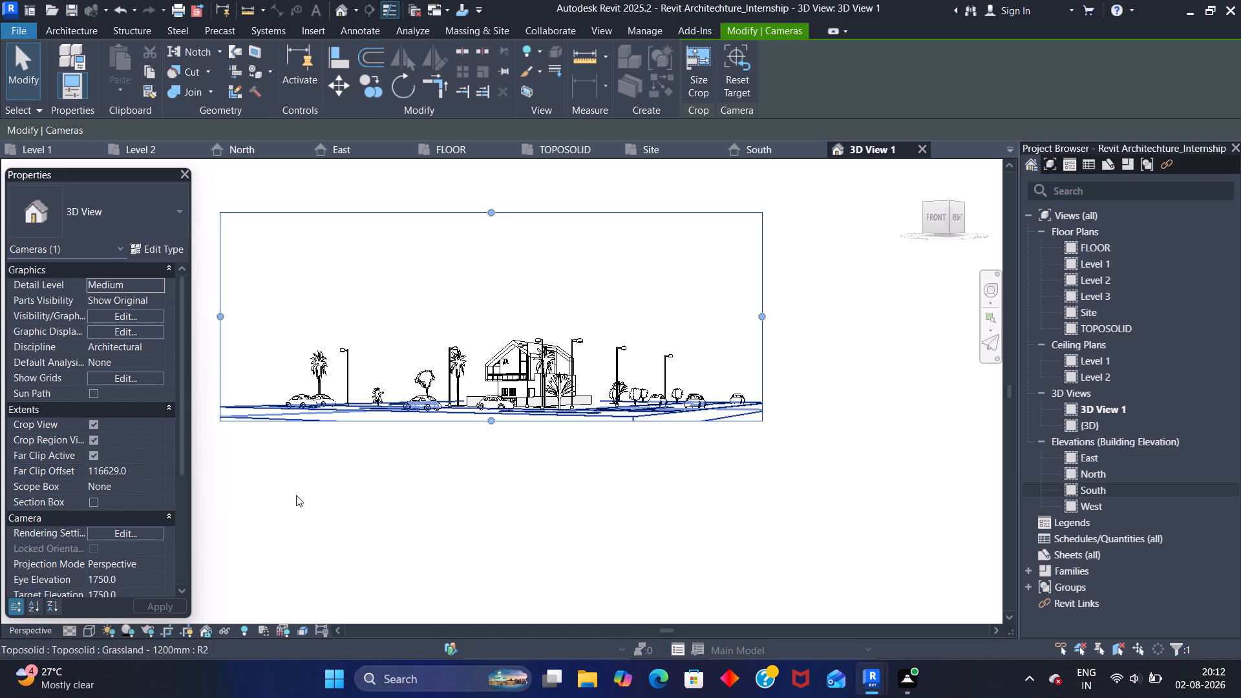
Configure the camera view's rendering with Medium quality, Printer resolution at 150 DPI and a Sky: Cloudy background.
type("rr")
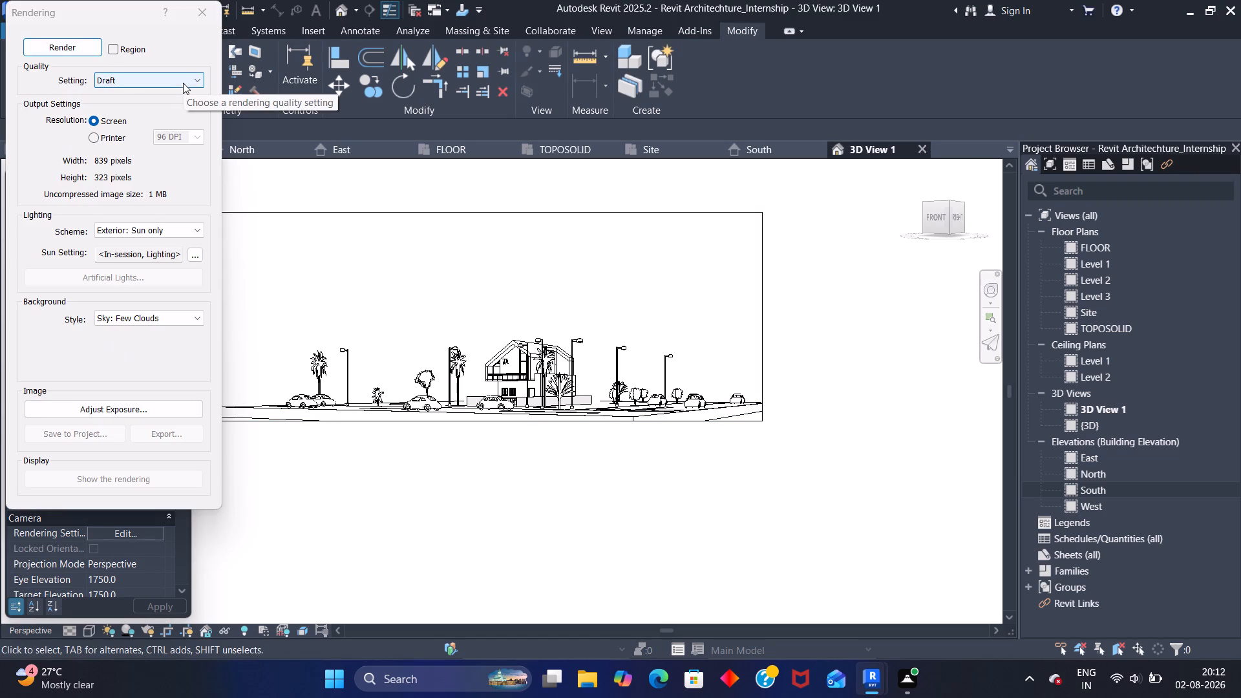
left_click(126, 133)
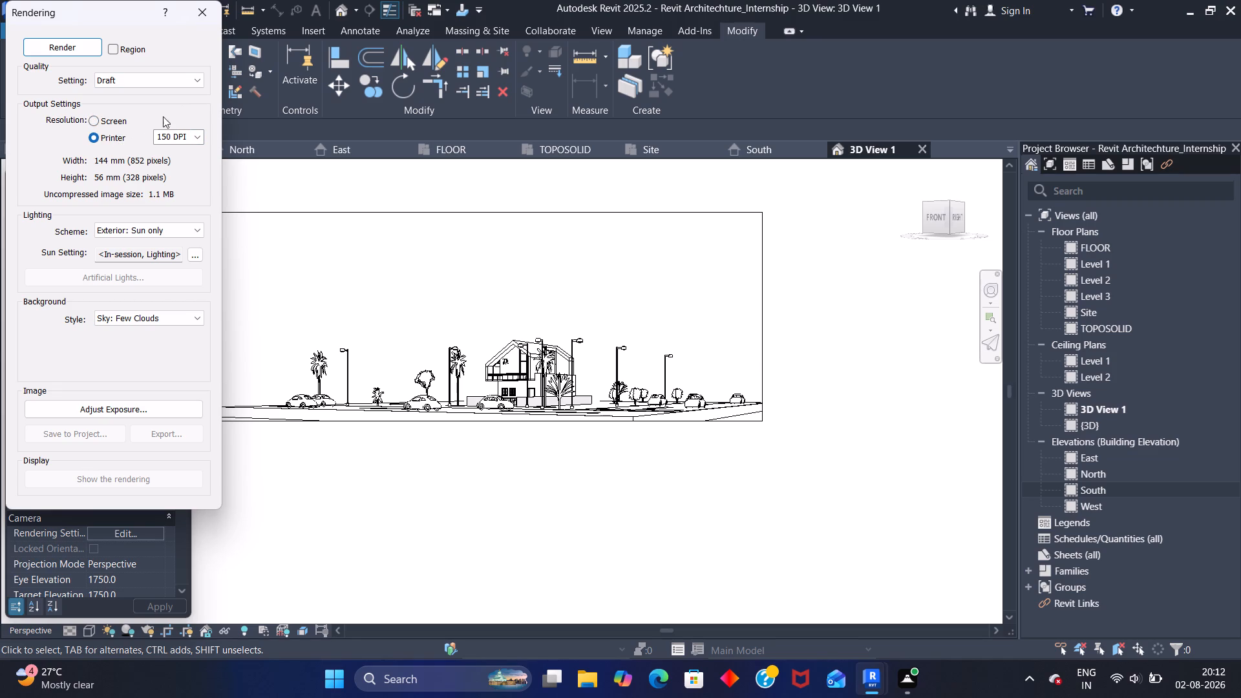
left_click(199, 81)
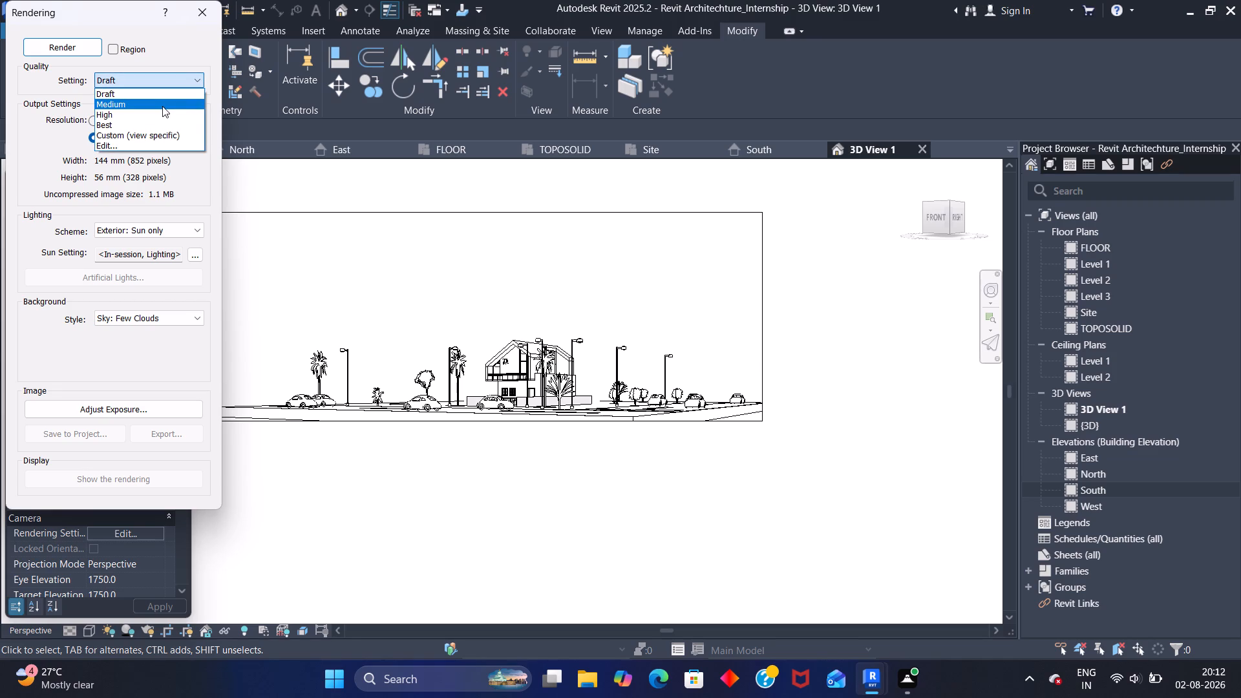
left_click(162, 106)
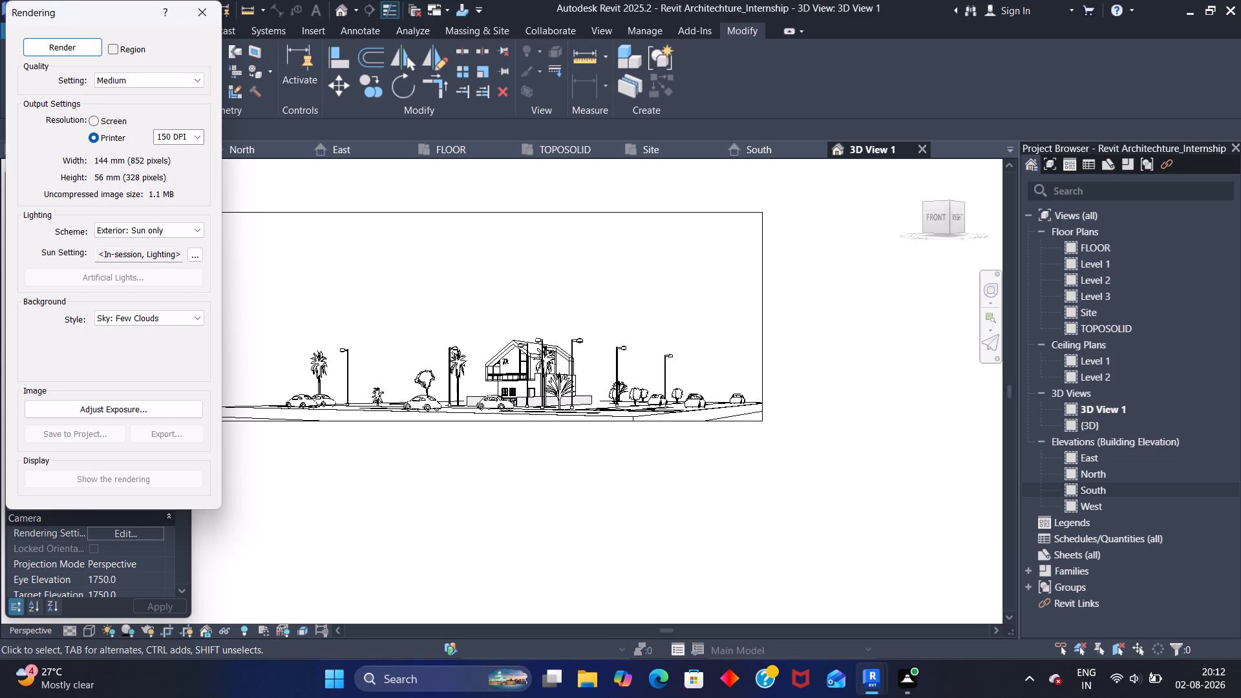
left_click(196, 136)
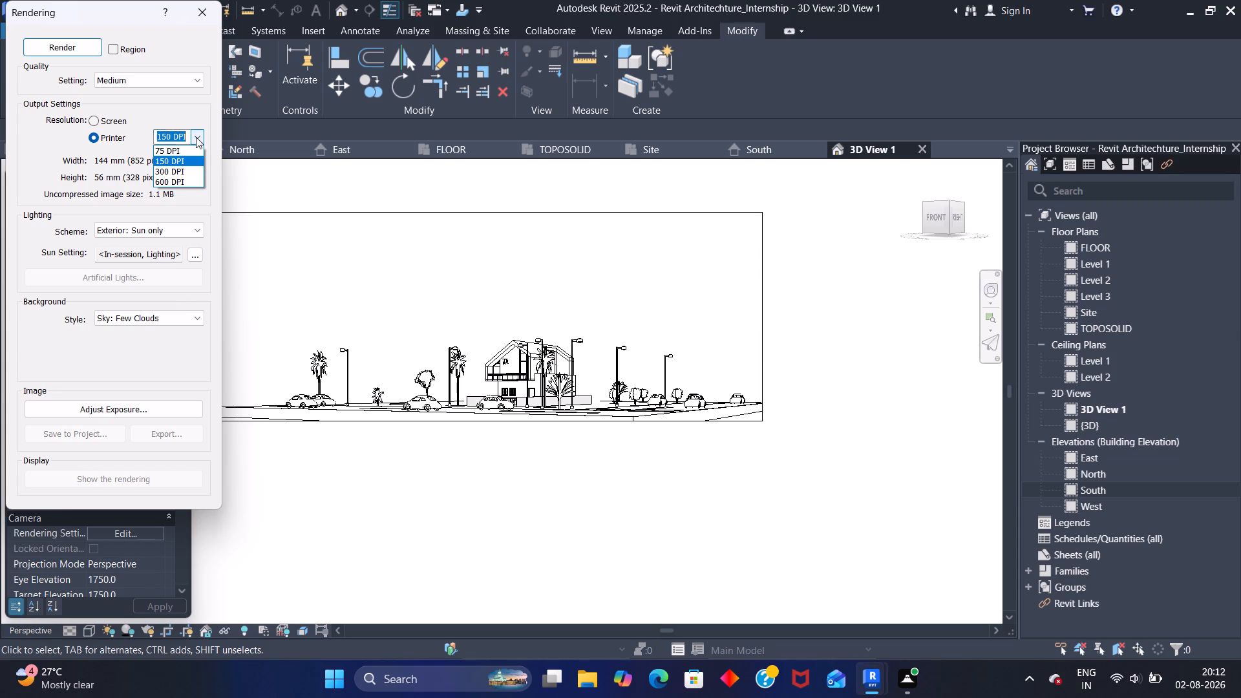
left_click(116, 134)
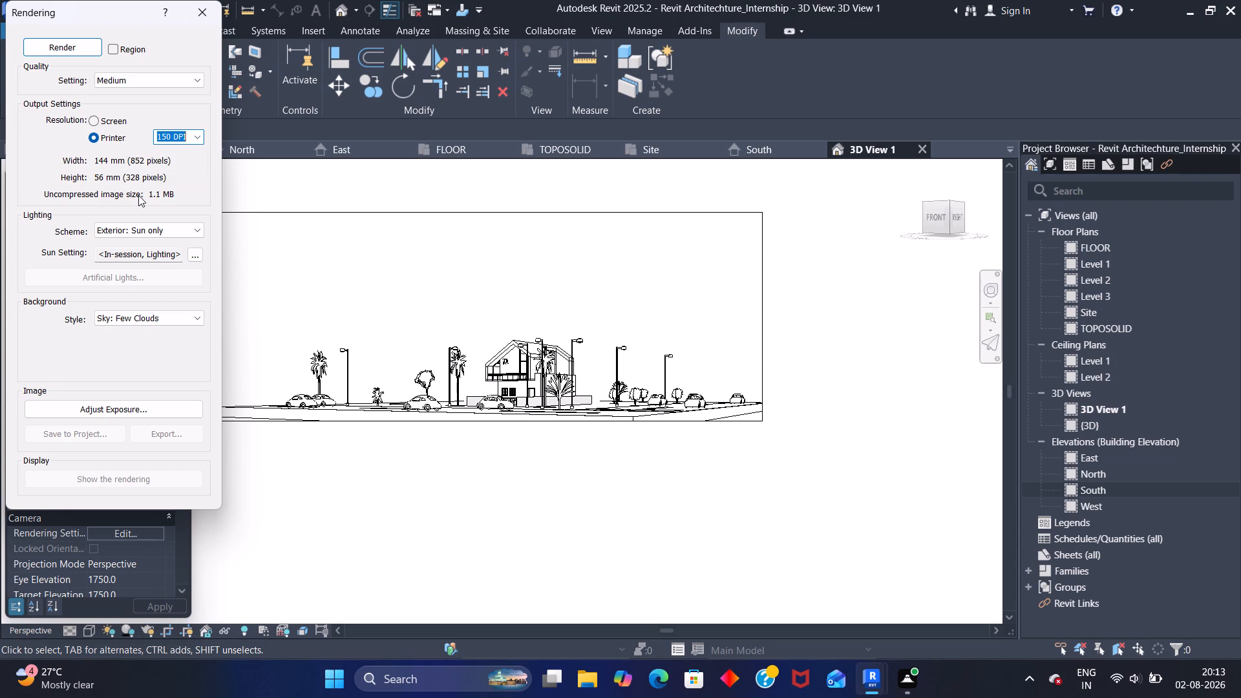
left_click(186, 315)
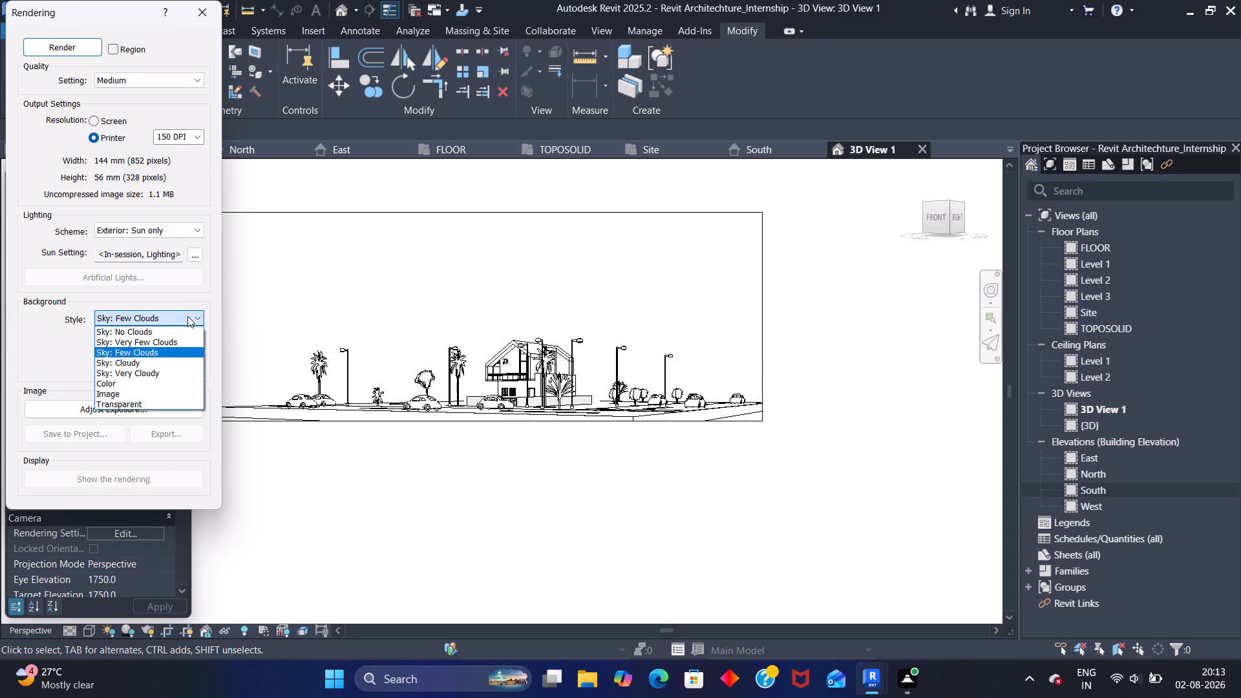
left_click(169, 360)
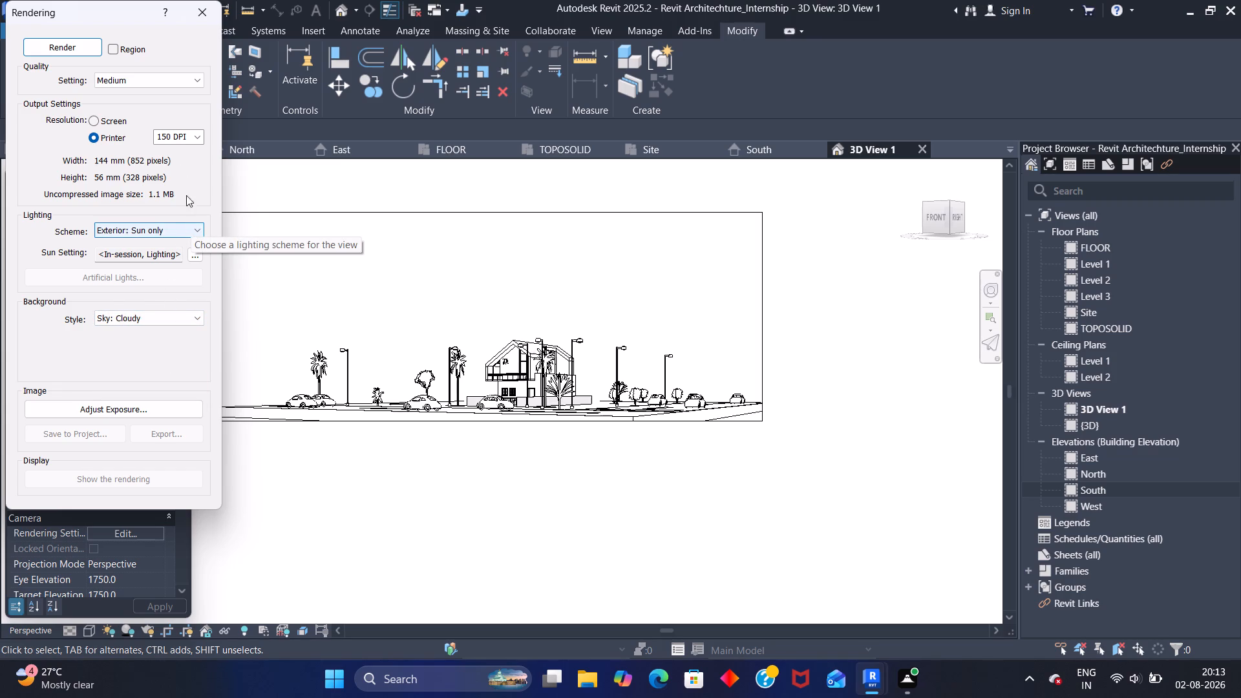
Render the camera view with the configured settings.
left_click(56, 48)
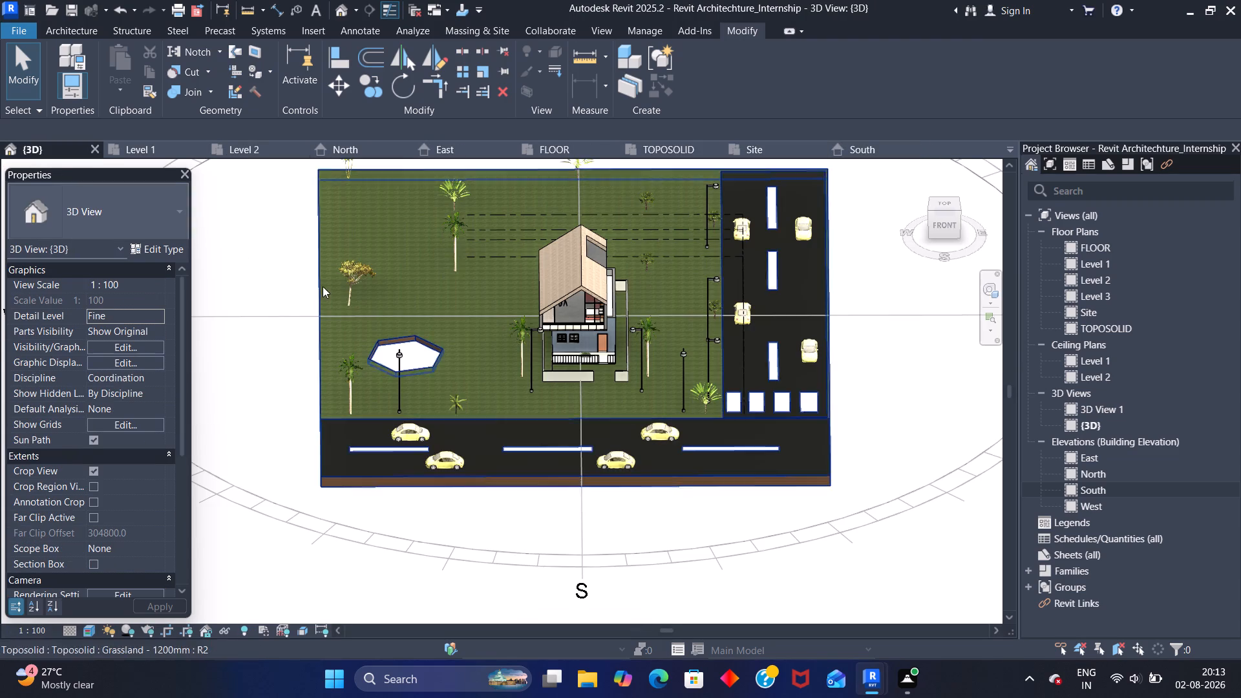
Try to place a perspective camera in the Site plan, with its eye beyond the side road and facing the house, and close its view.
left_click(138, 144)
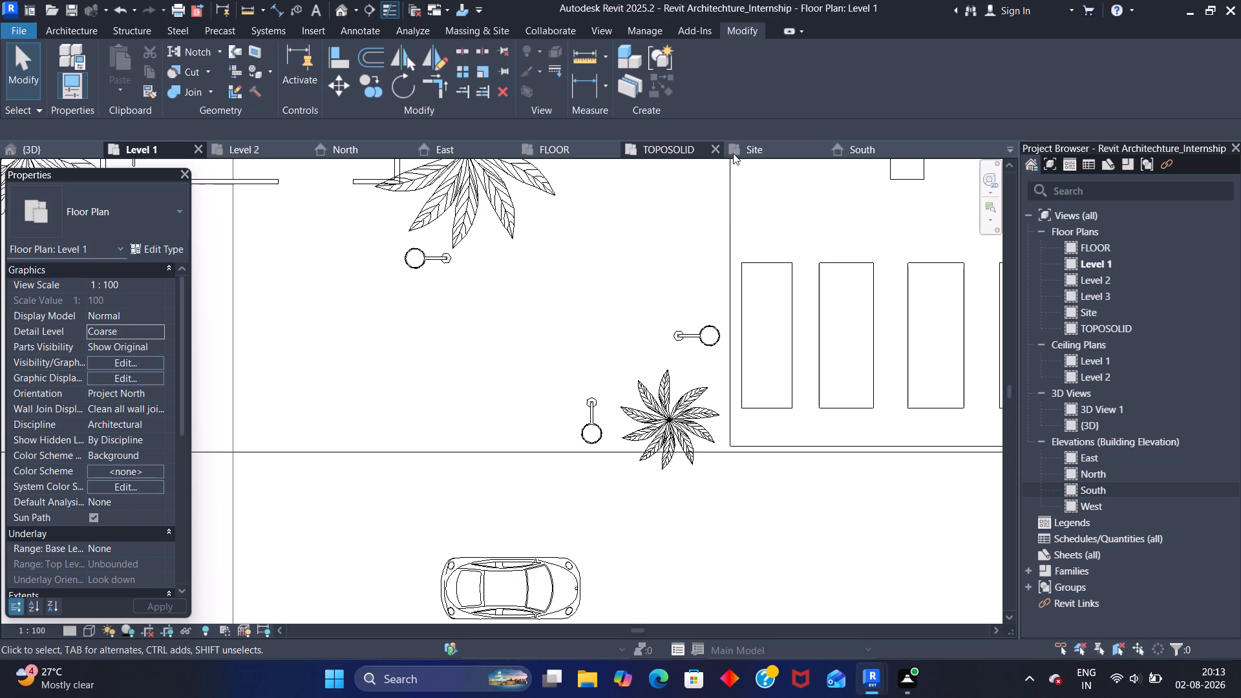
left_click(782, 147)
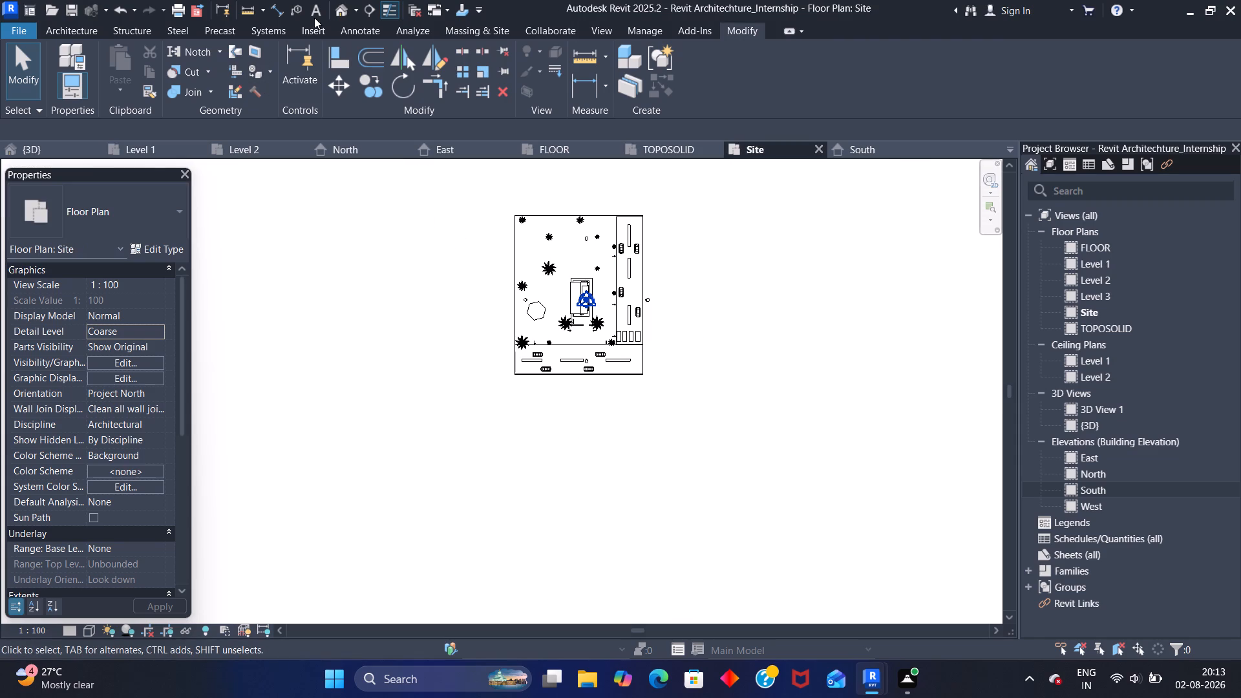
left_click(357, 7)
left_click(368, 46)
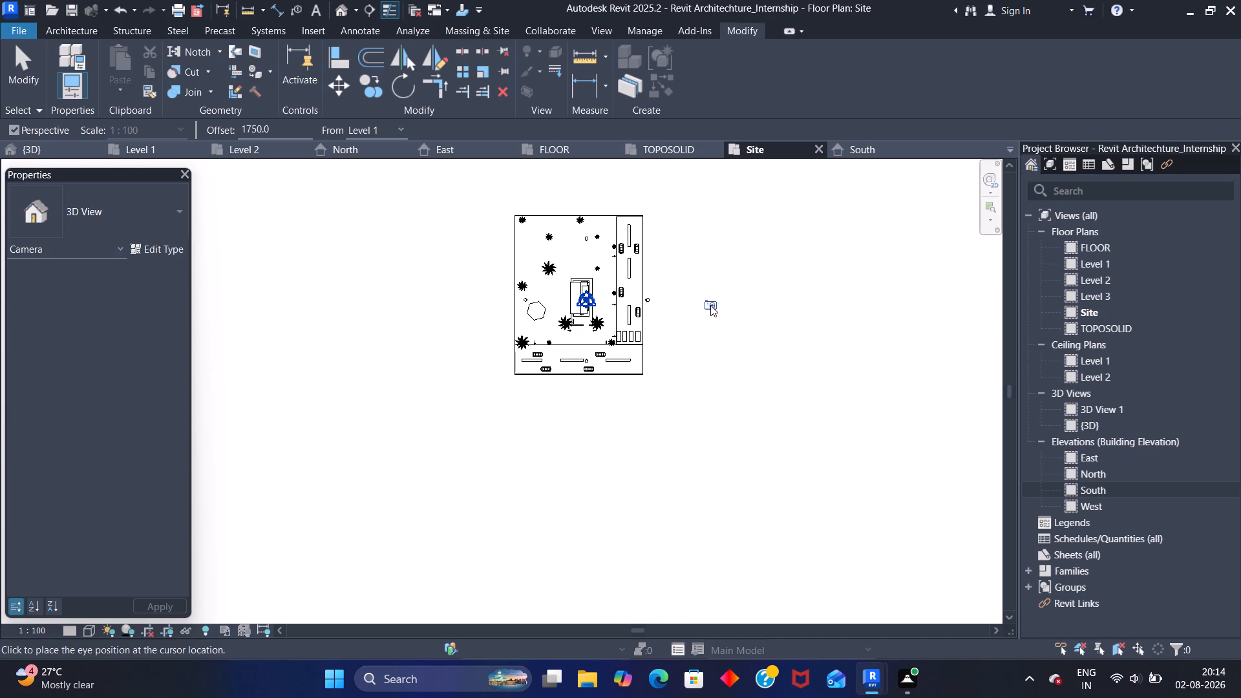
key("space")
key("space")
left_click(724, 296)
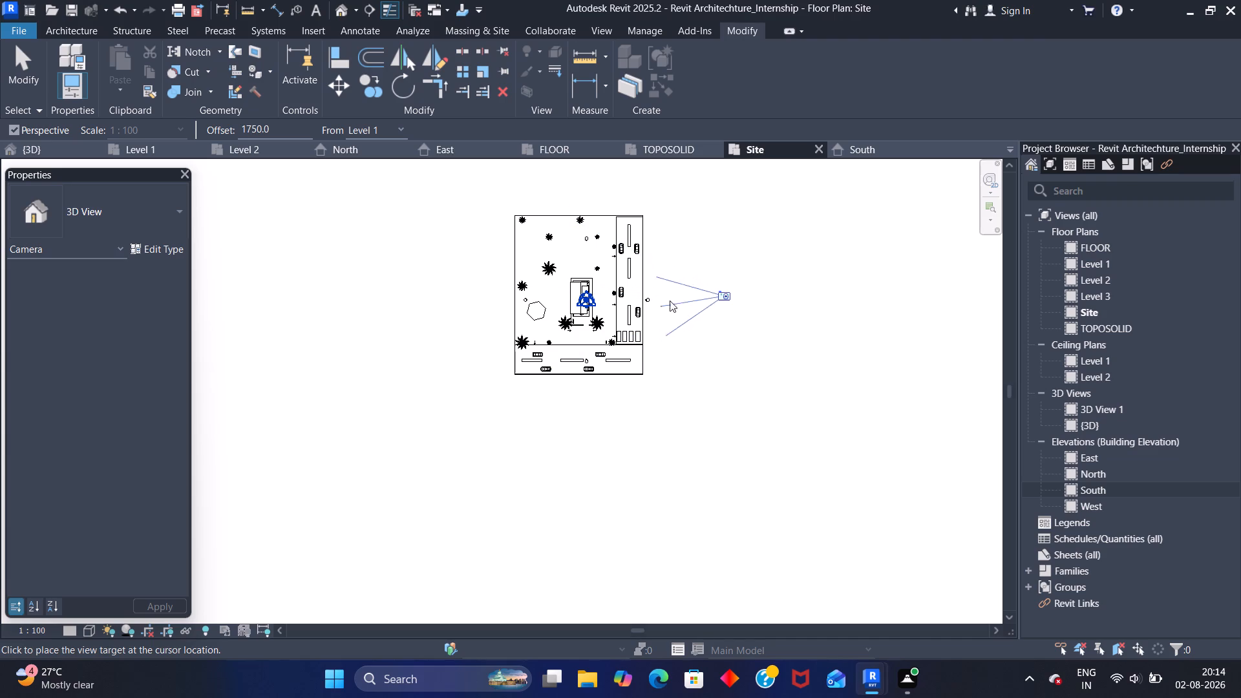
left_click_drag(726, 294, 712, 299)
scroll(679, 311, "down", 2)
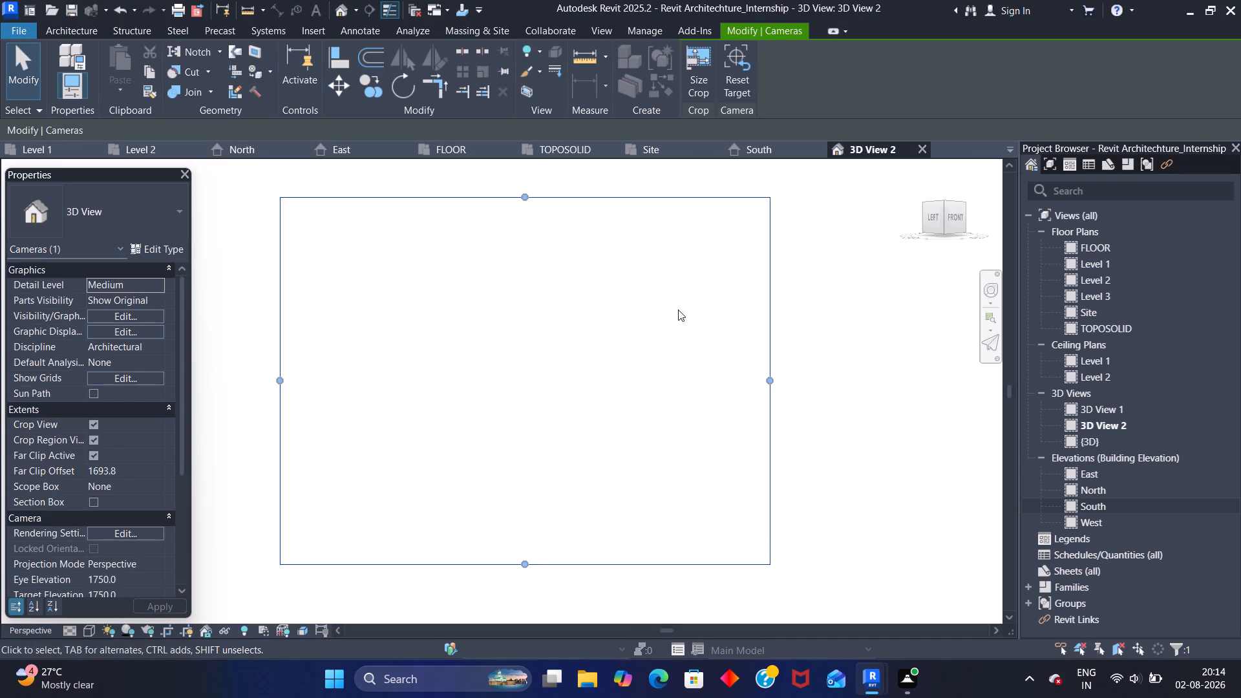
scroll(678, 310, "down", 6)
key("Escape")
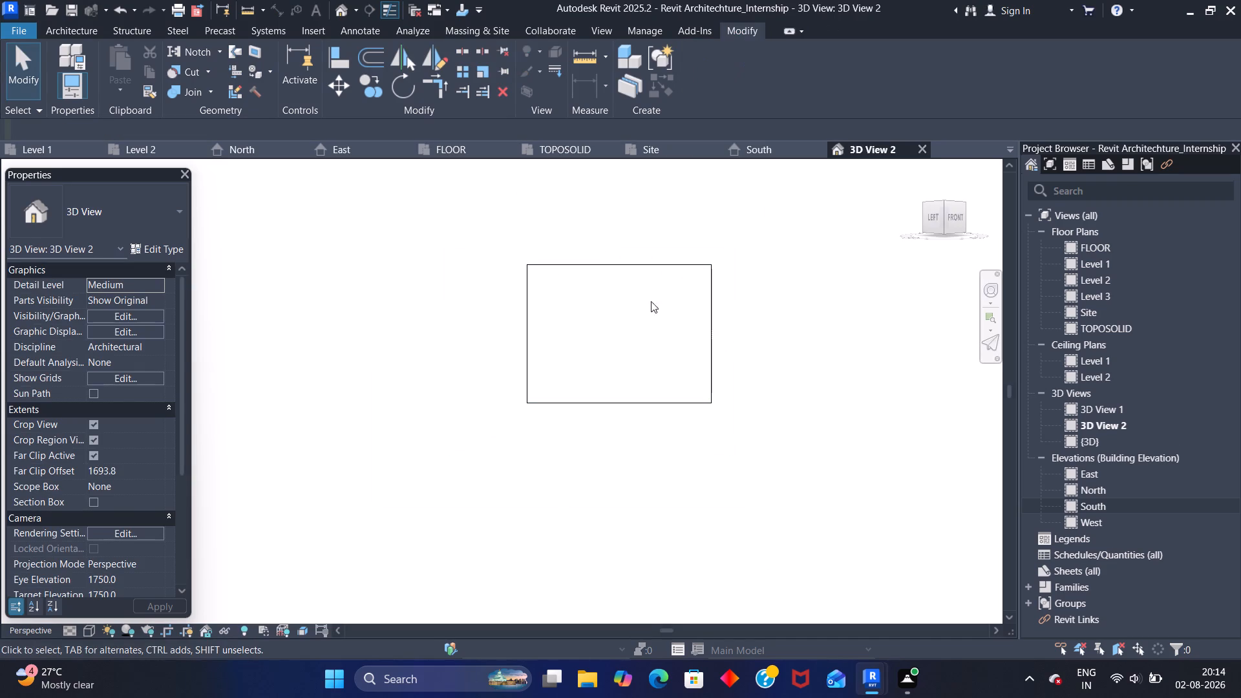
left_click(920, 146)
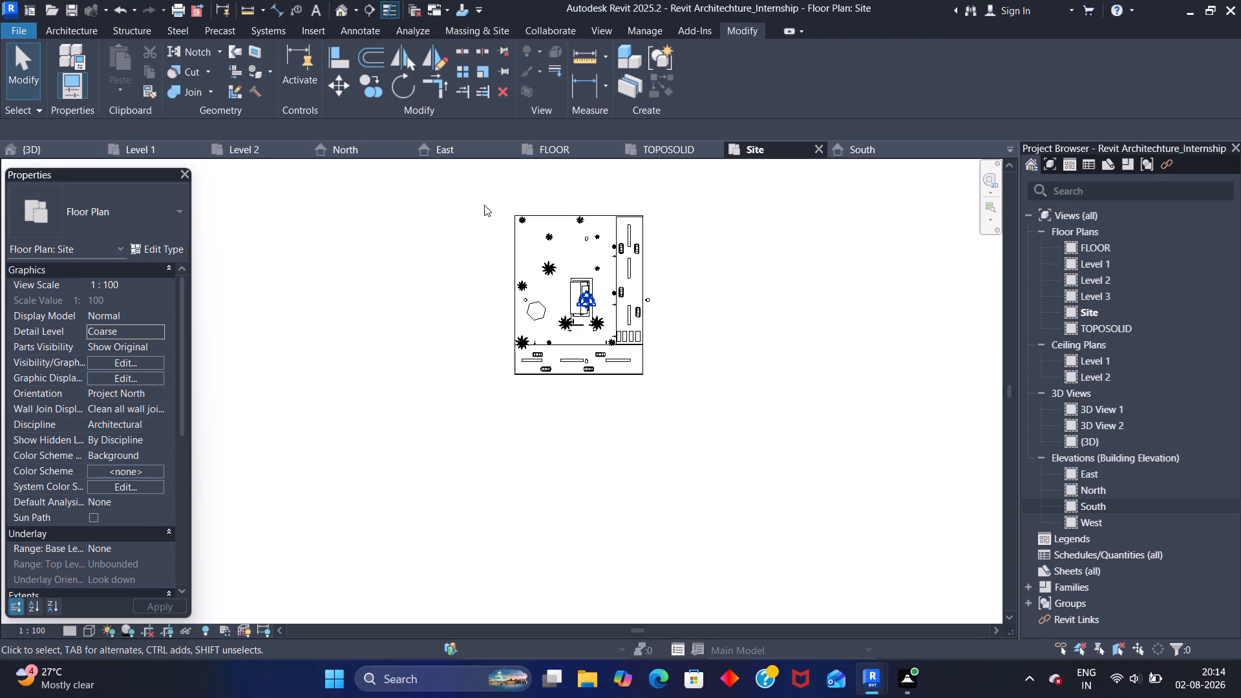
Reopen the {3D} view and examine the site from the side road and the road-junction corner.
left_click(92, 137)
left_click(90, 145)
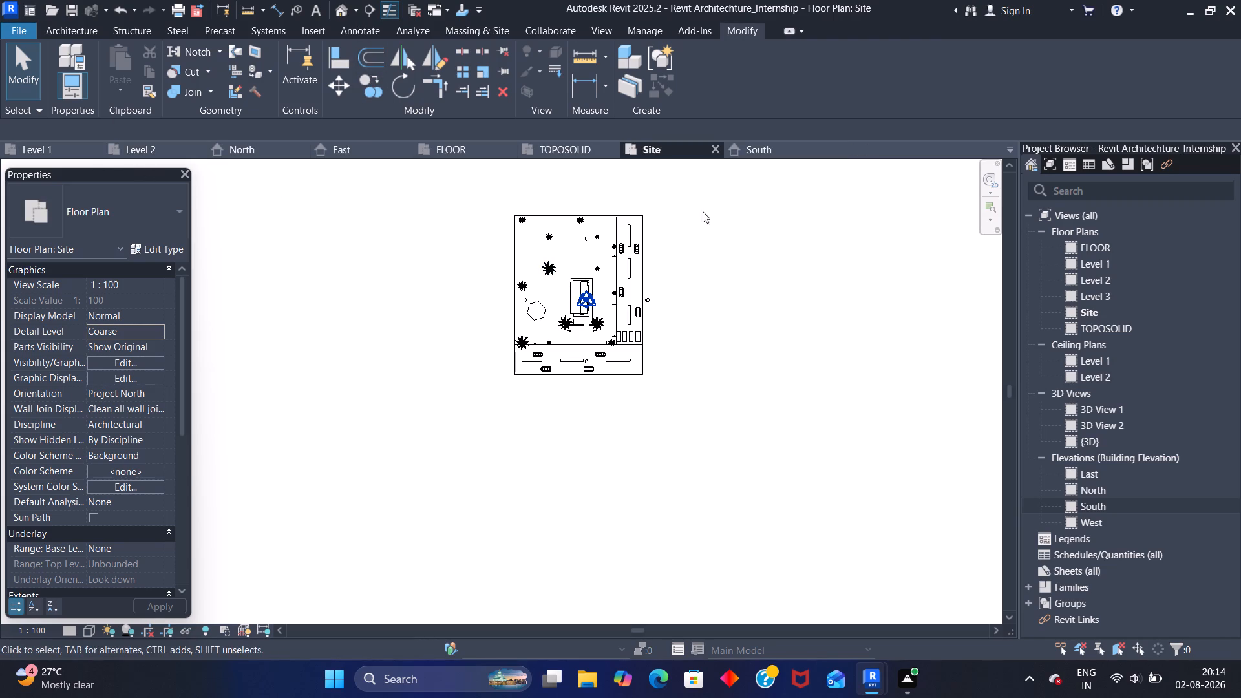
left_click(1084, 439)
left_click(1088, 444)
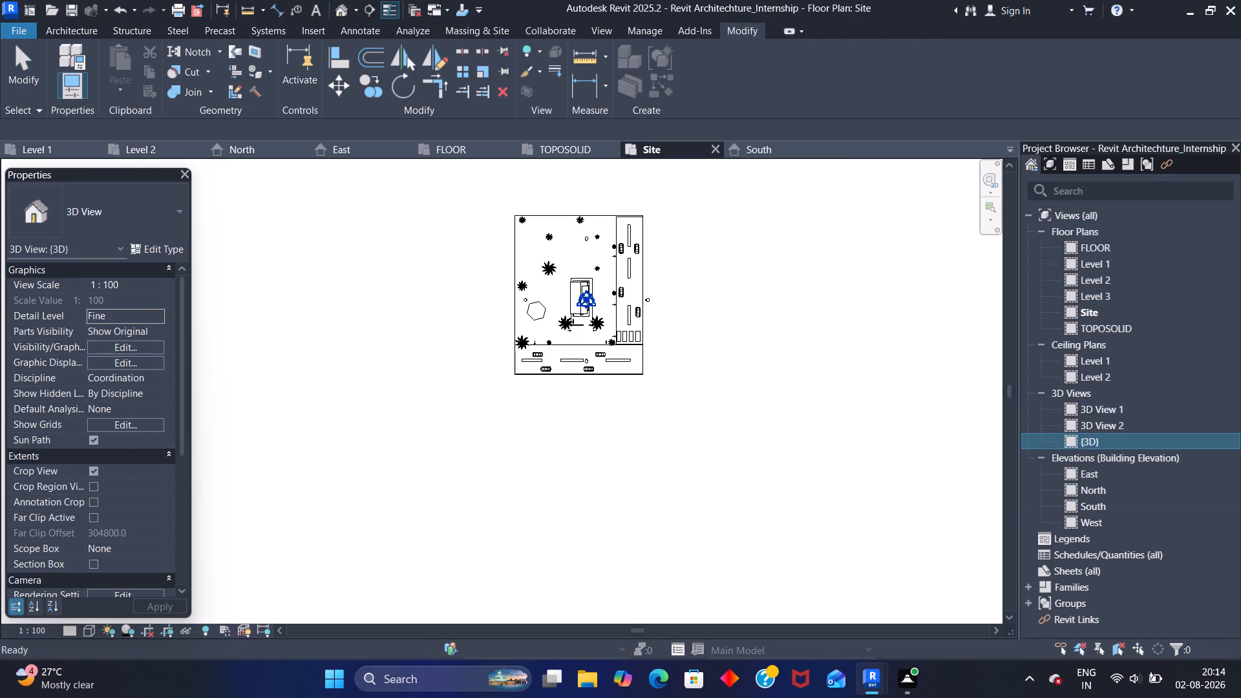
left_click(1138, 441)
left_click(1145, 444)
left_click(1144, 428)
left_click(737, 226)
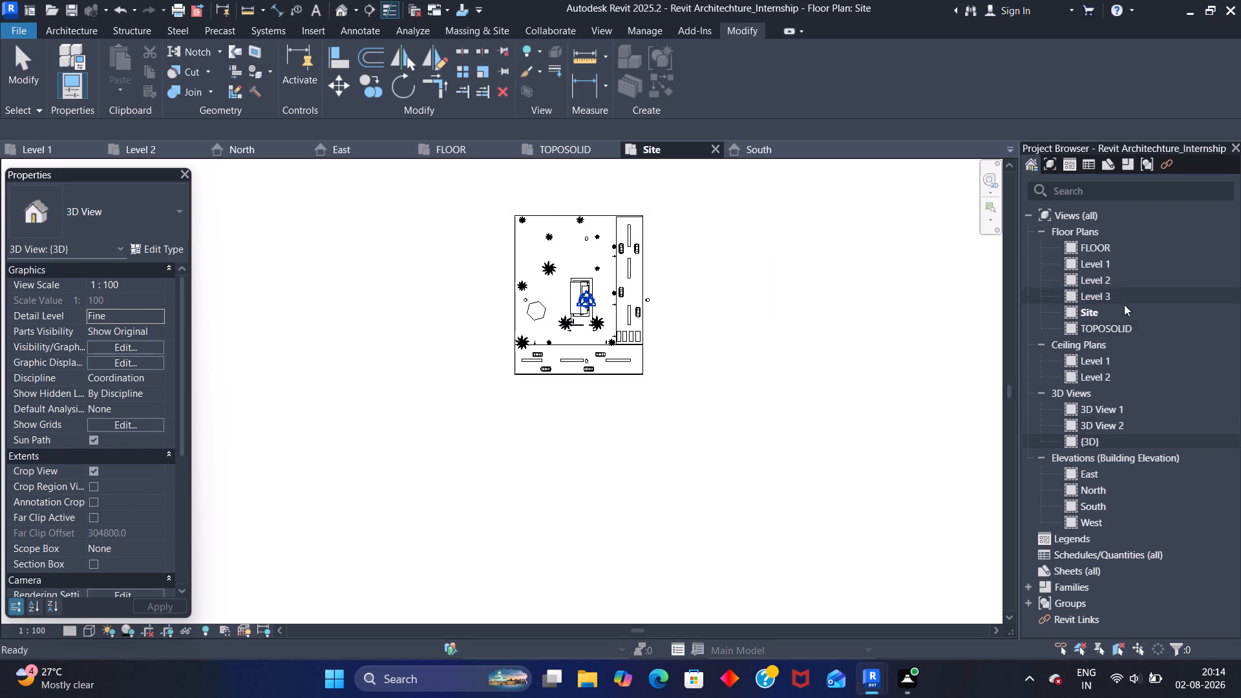
double_click(1162, 443)
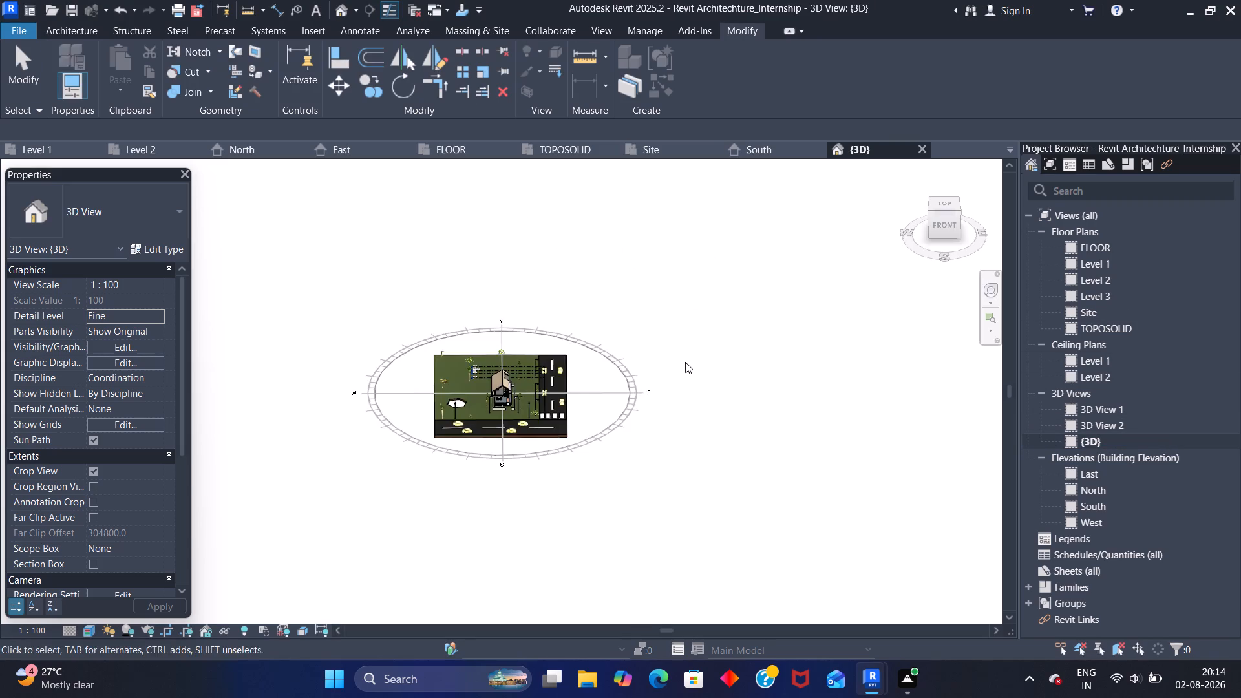
scroll(650, 362, "down", 3)
scroll(602, 370, "up", 11)
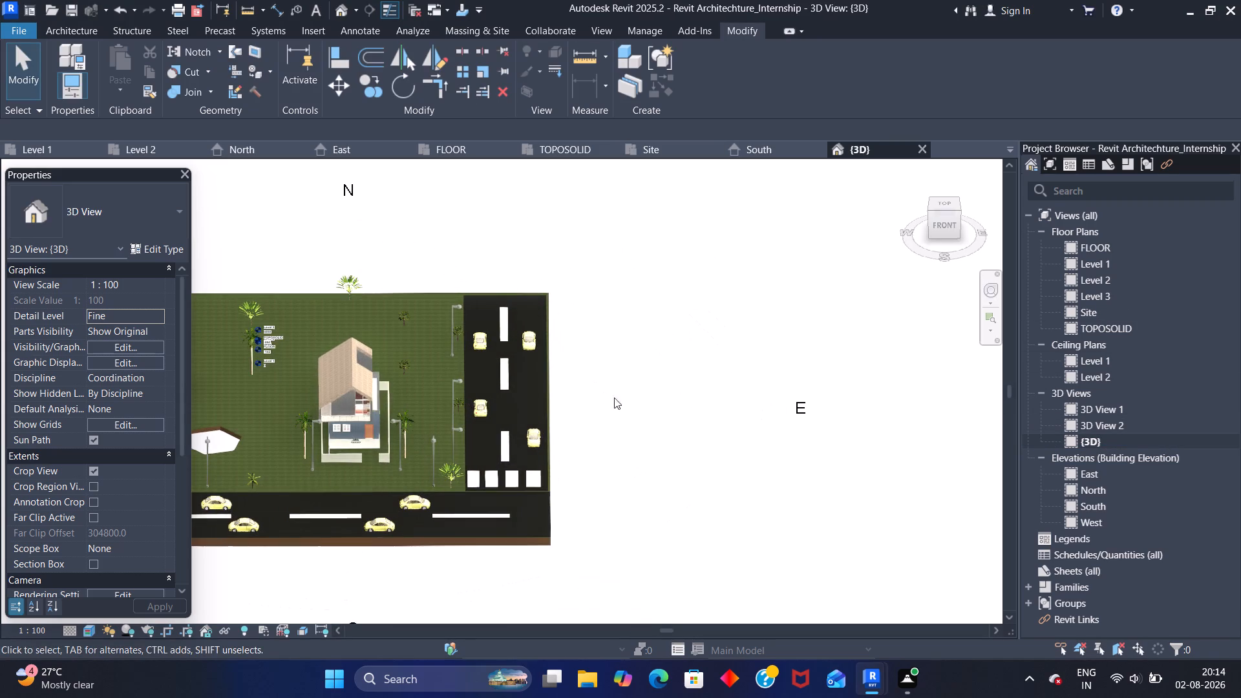
middle_click_drag(668, 399, 496, 426, "shift")
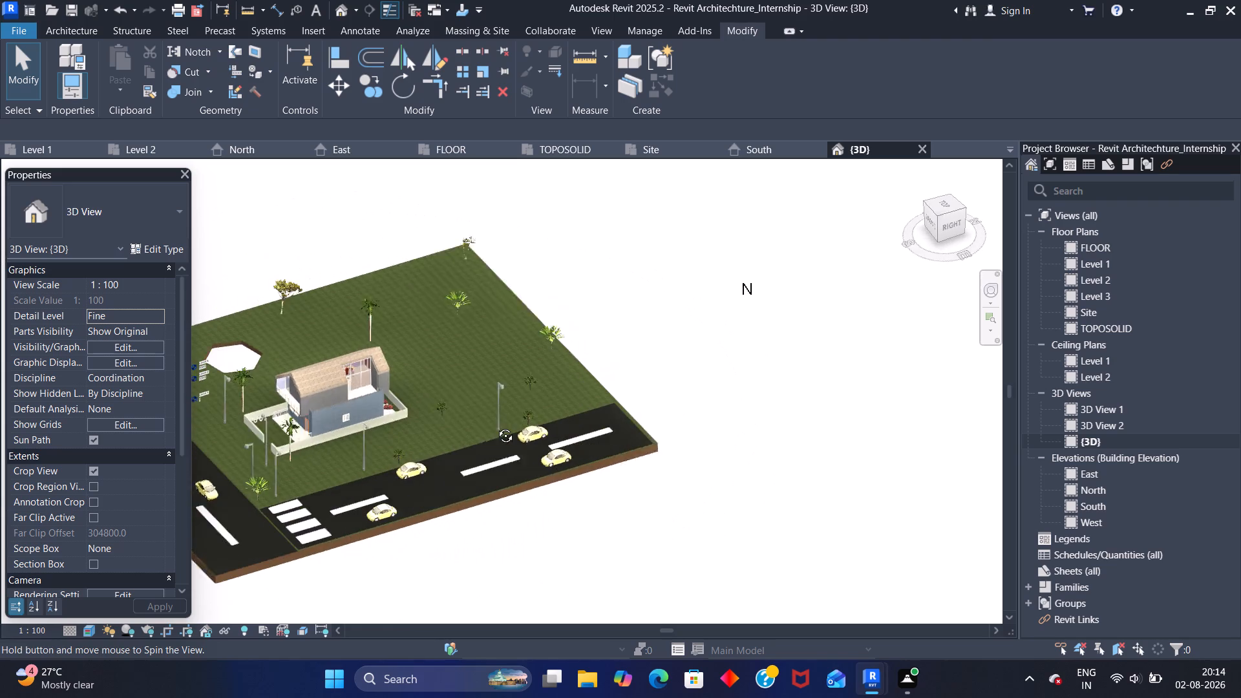
middle_click_drag(496, 426, 489, 418, "shift")
middle_click_drag(462, 332, 576, 255)
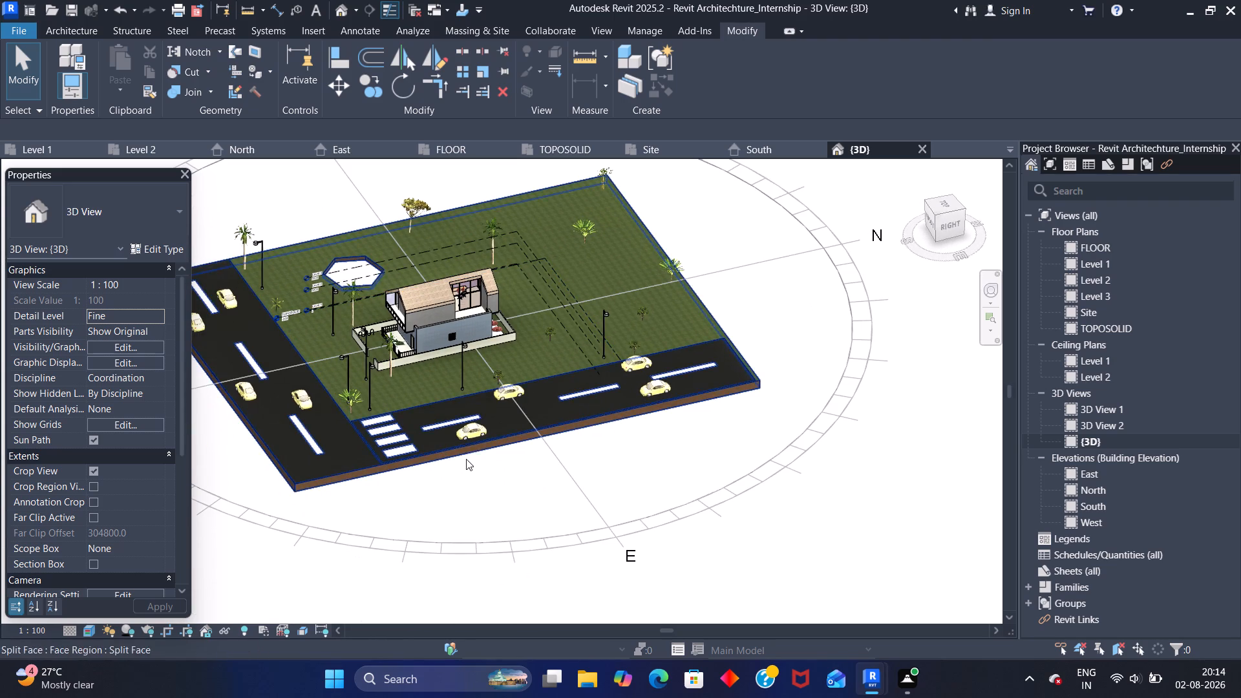
middle_click_drag(469, 481, 551, 432, "shift")
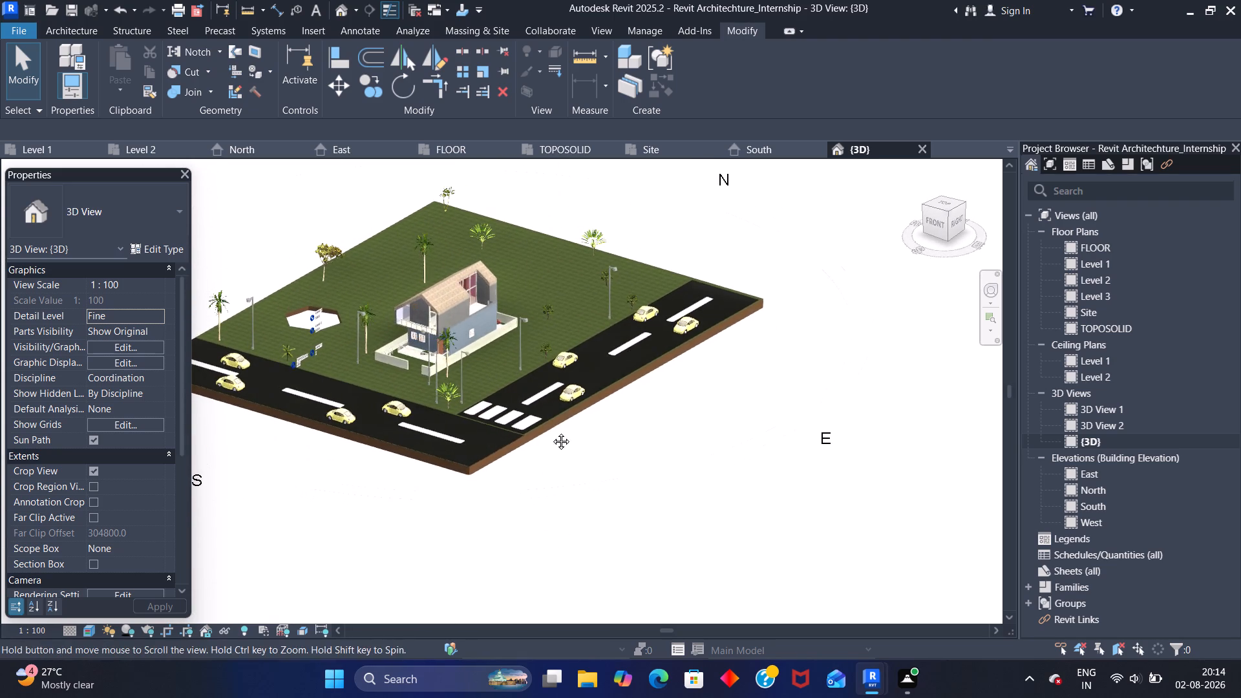
middle_click_drag(551, 432, 553, 429, "shift")
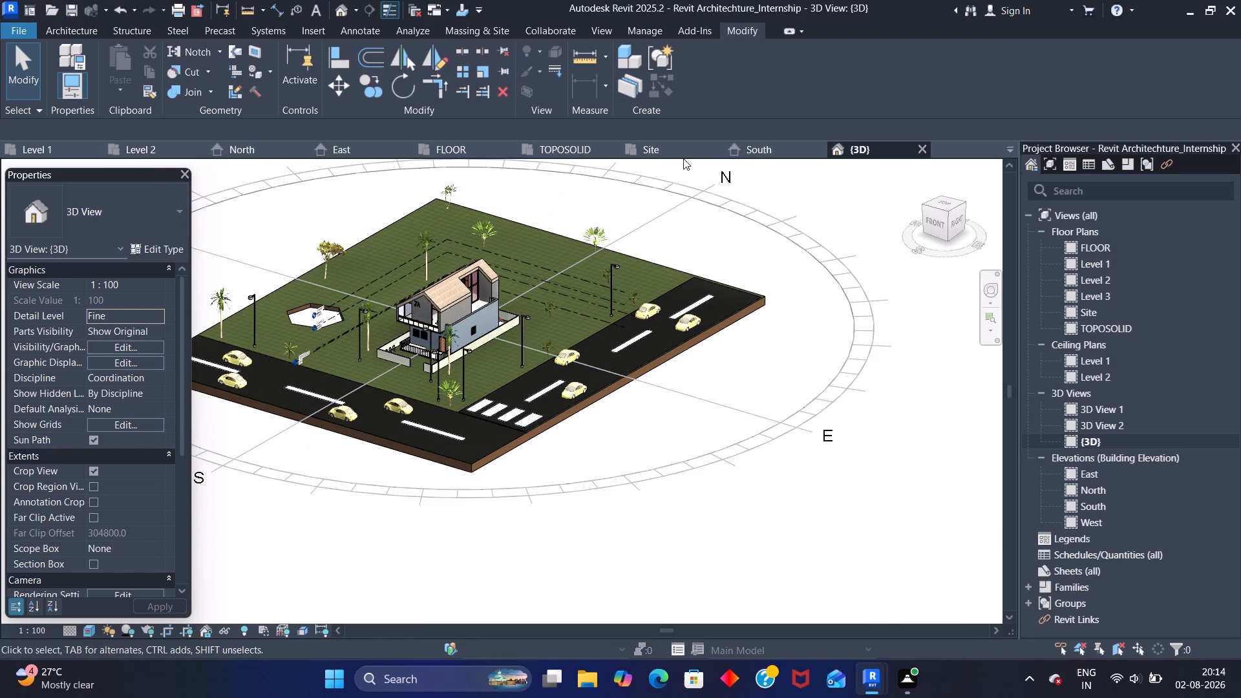
Place a perspective camera in the Site plan, with its eye beyond the road-junction corner and its target near the diagonally opposite lawn corner.
left_click(683, 152)
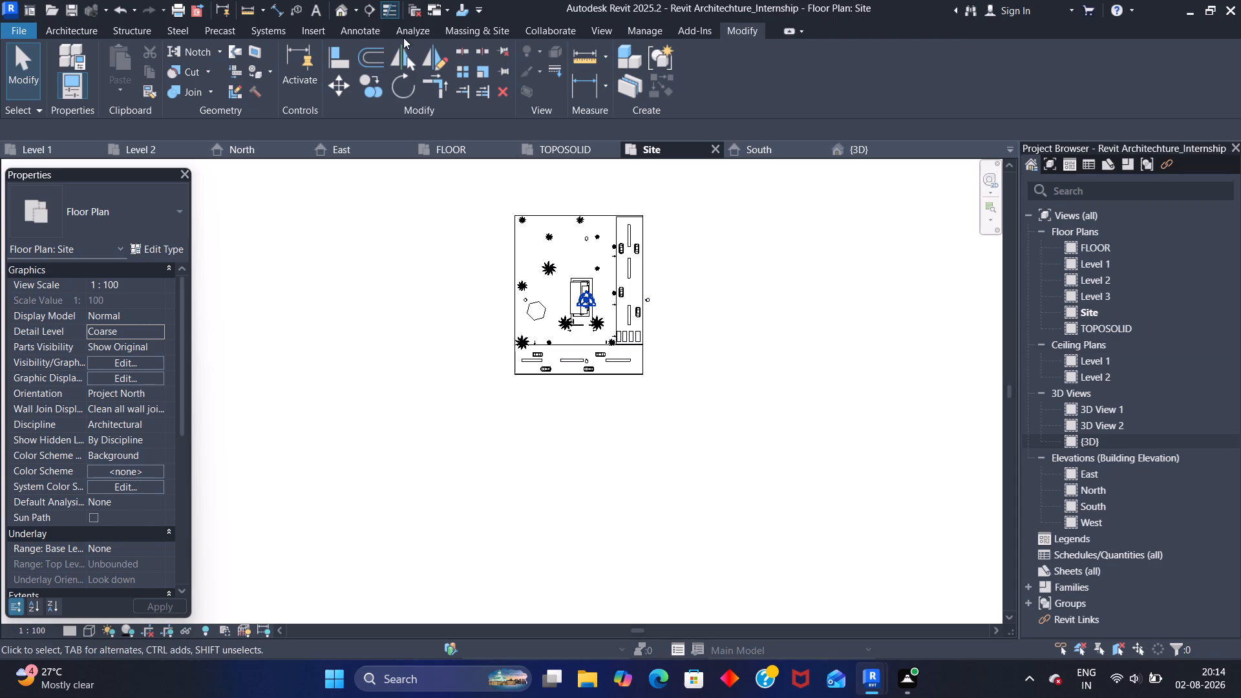
left_click(357, 10)
left_click(361, 50)
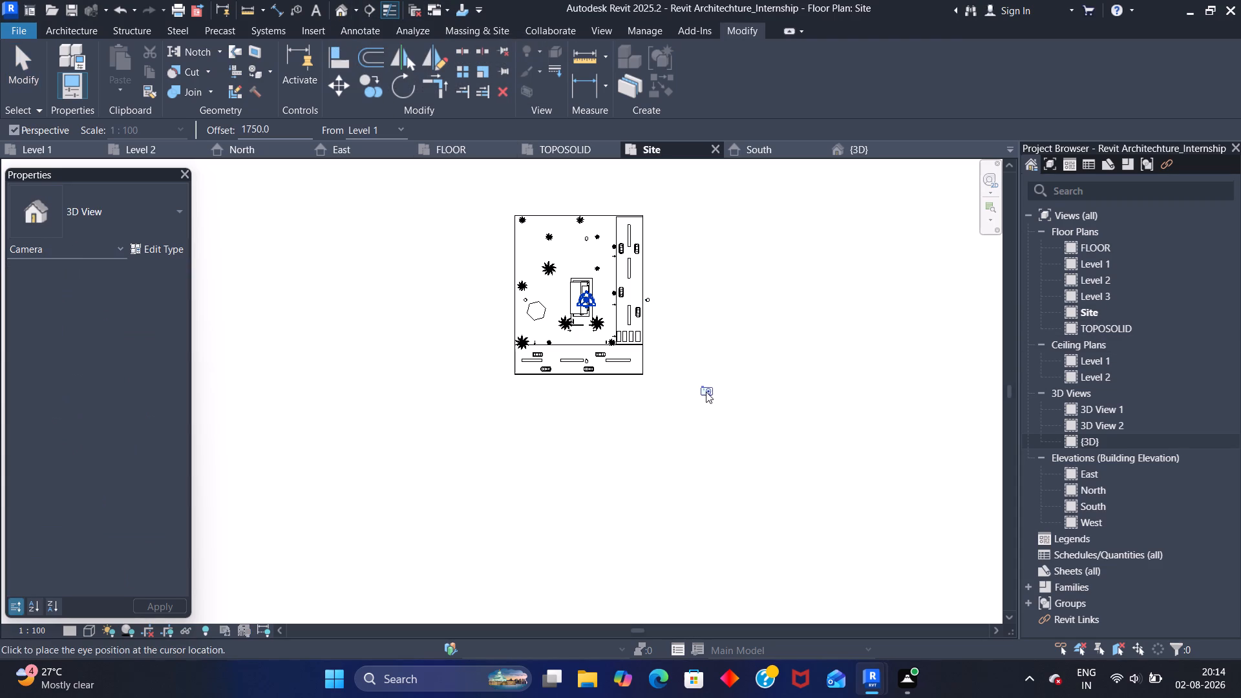
left_click(674, 397)
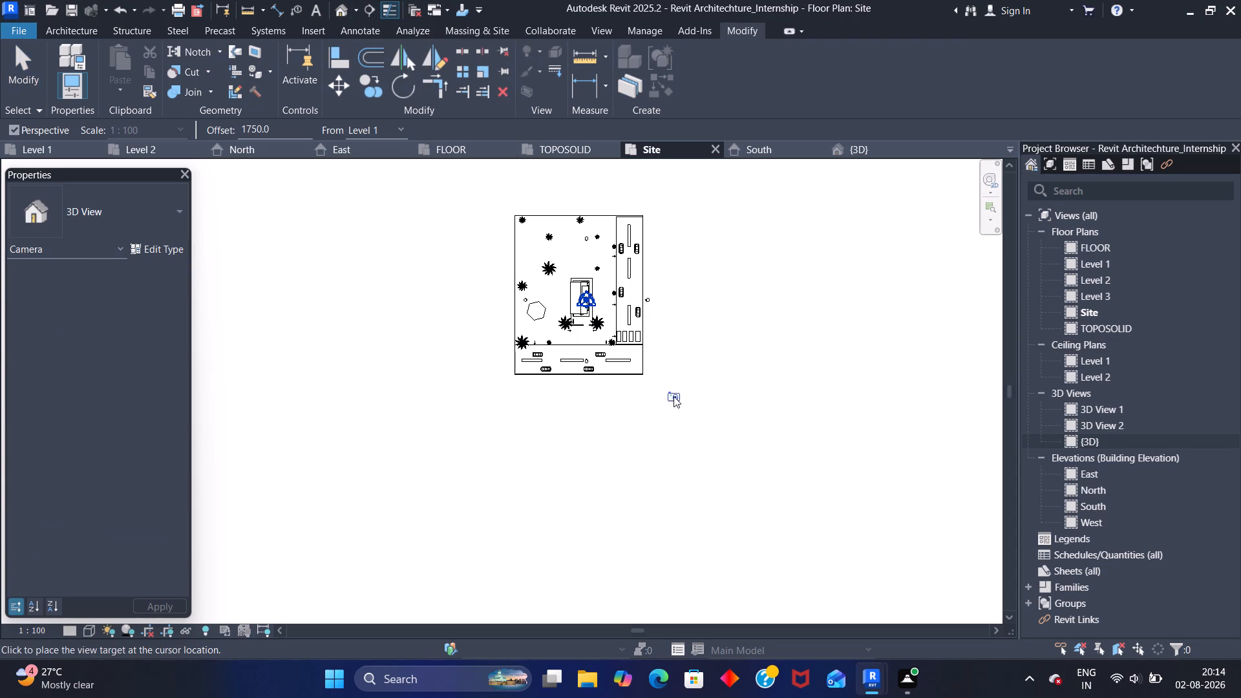
left_click(530, 251)
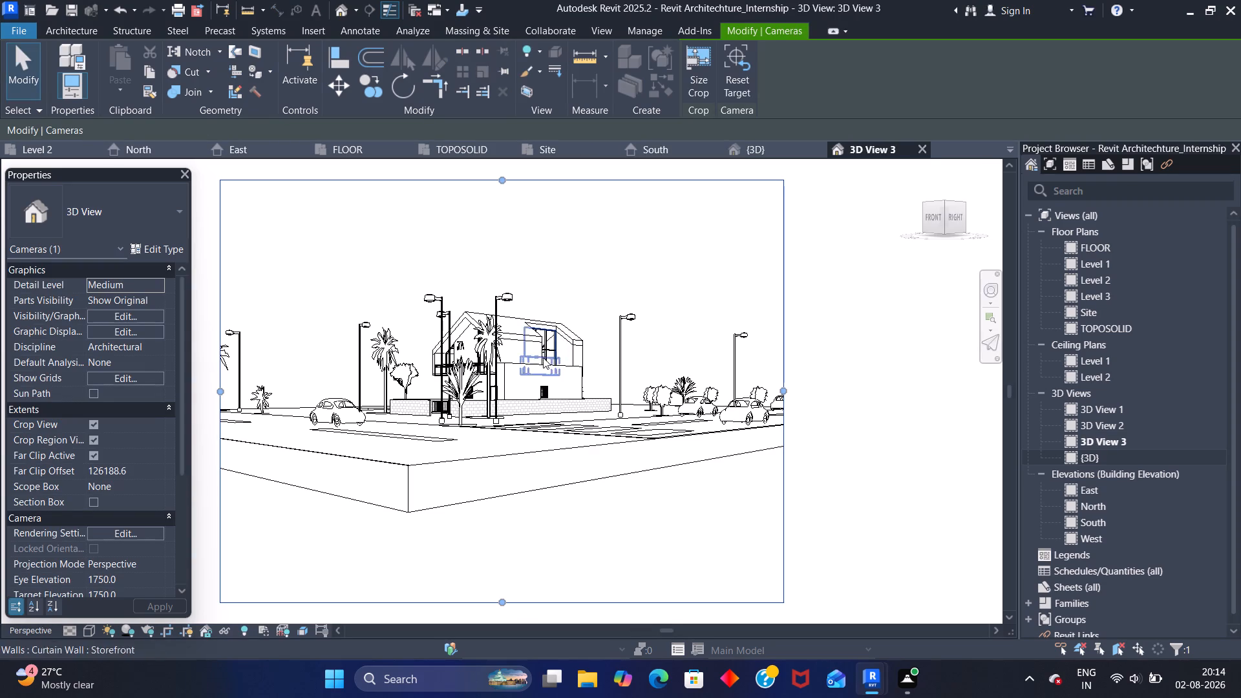
Adjust the new camera view's crop region by raising its lower edge to just below the road corner and widening both sides.
left_click_drag(500, 600, 472, 478)
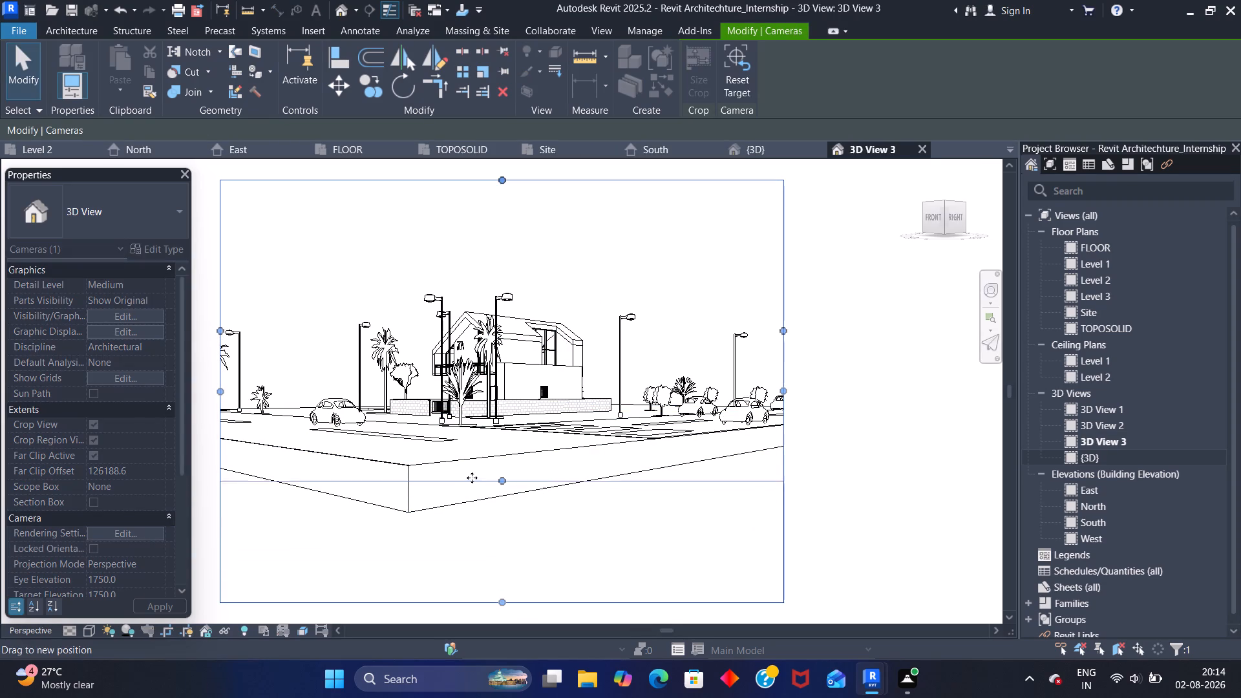
left_click_drag(472, 478, 471, 467)
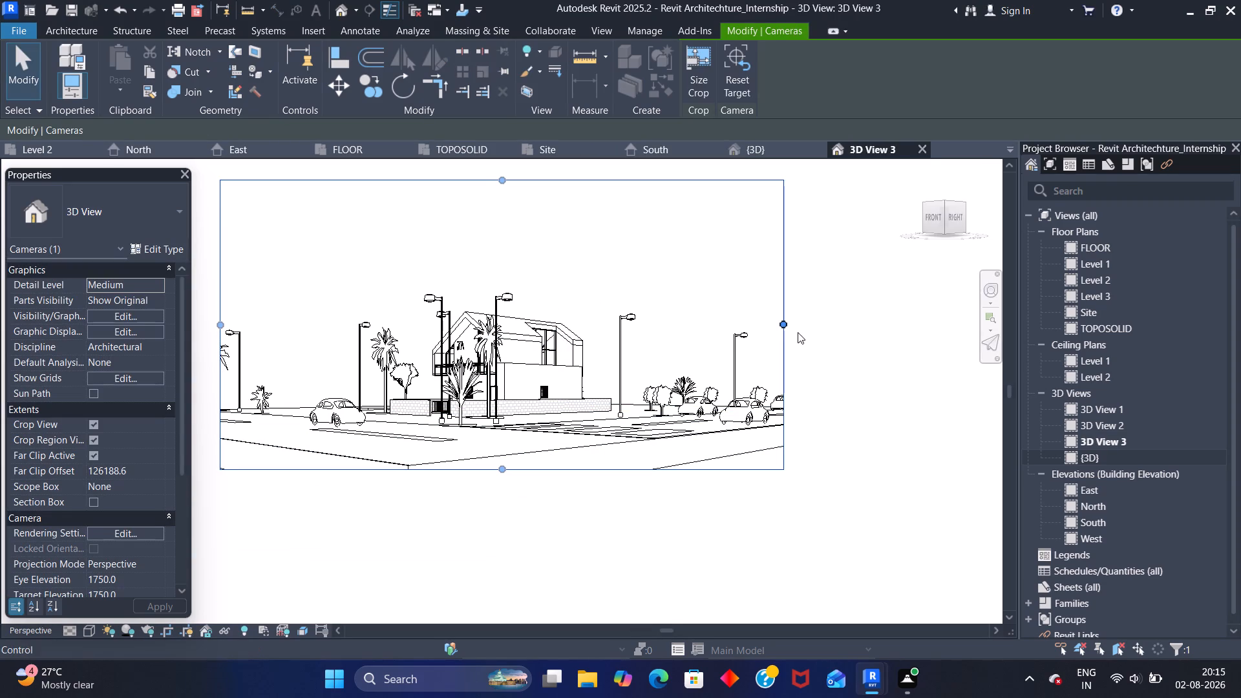
left_click_drag(779, 324, 813, 324)
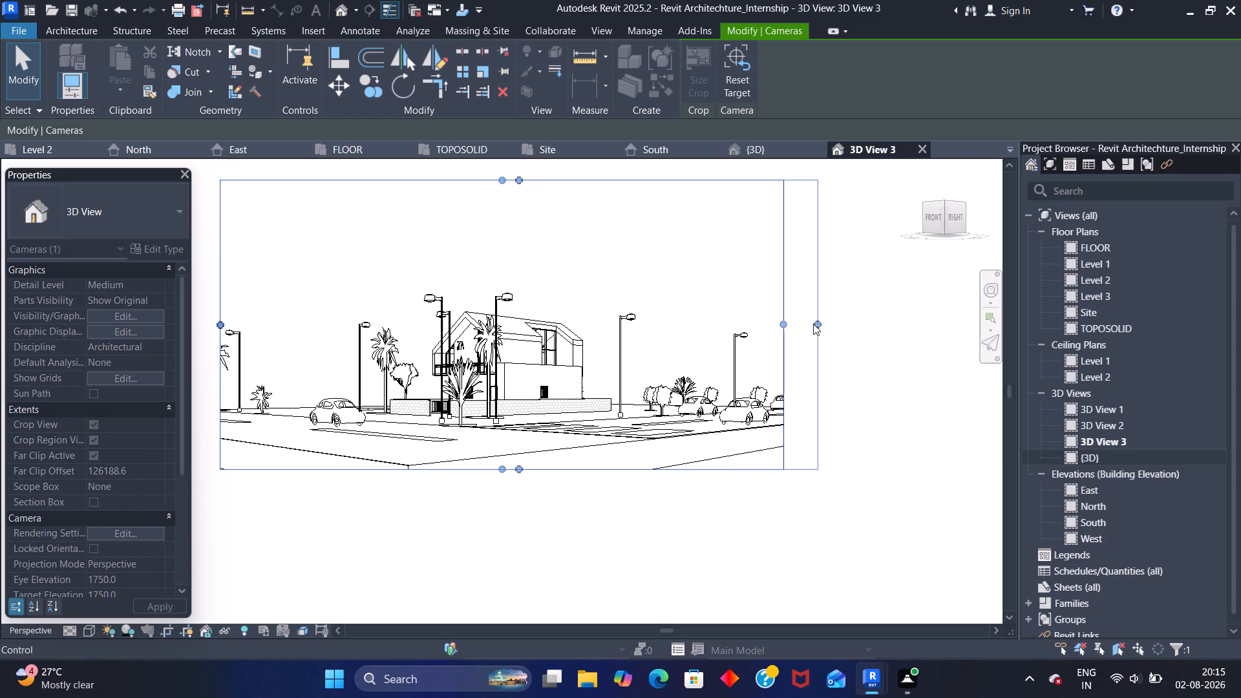
left_click_drag(816, 321, 843, 317)
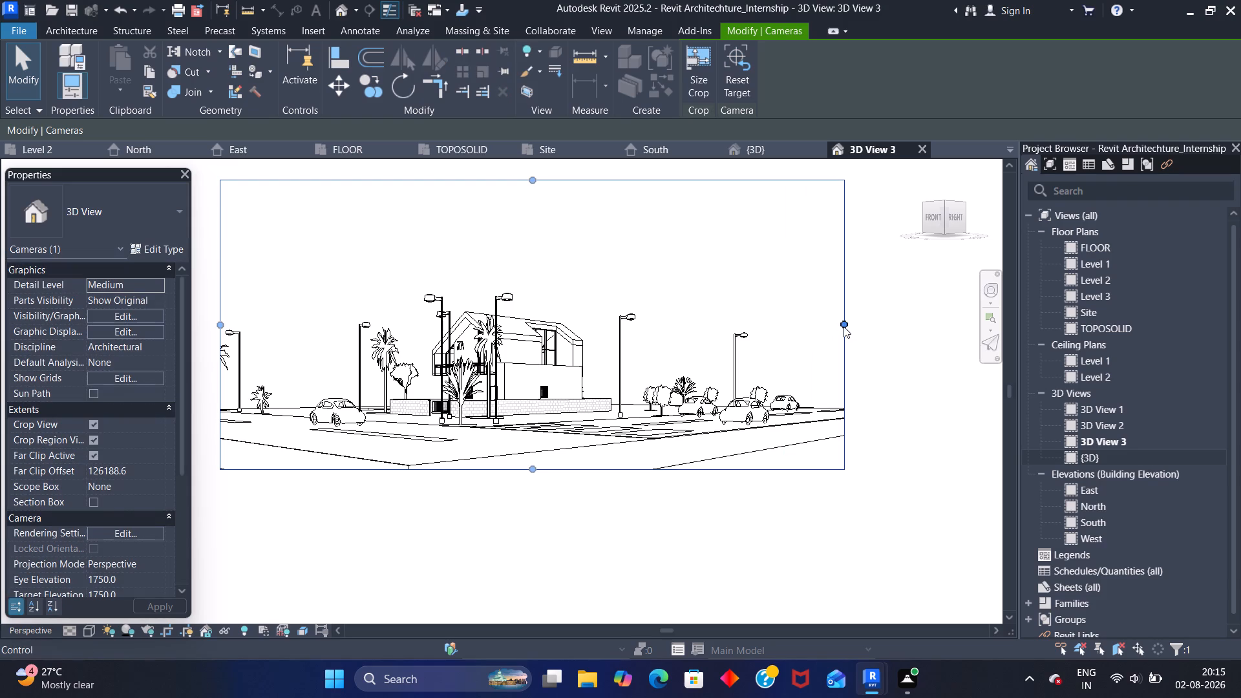
left_click_drag(218, 320, 194, 328)
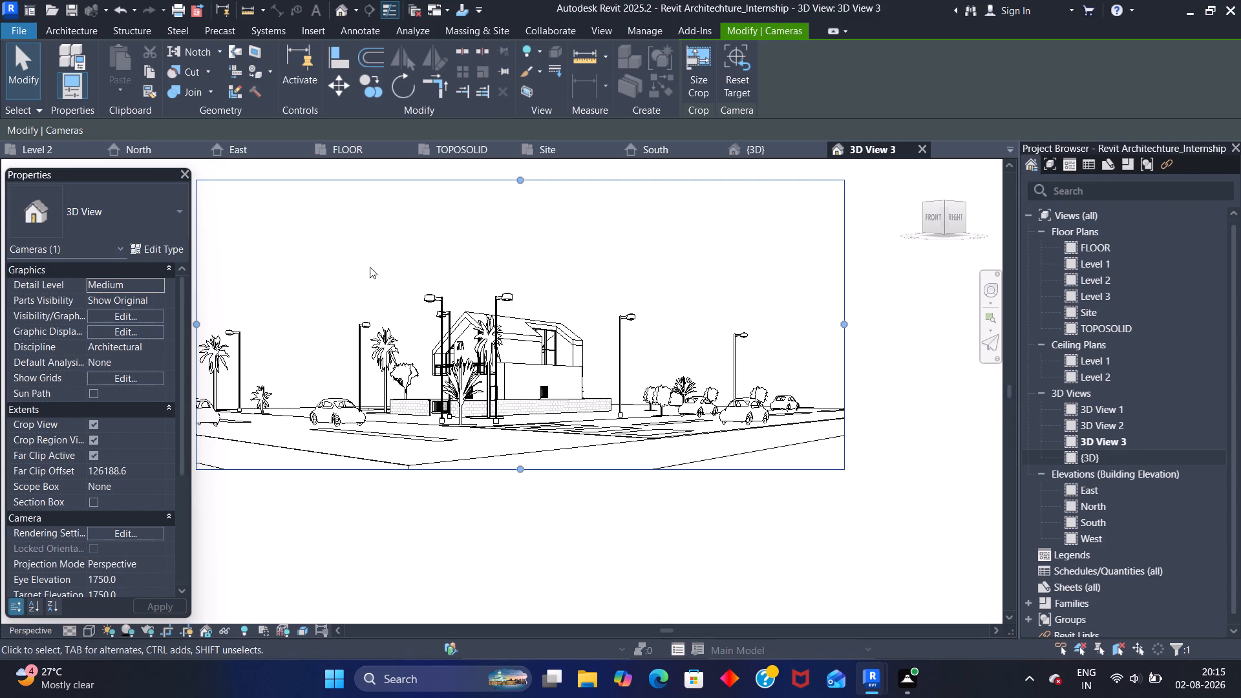
scroll(593, 257, "down", 1)
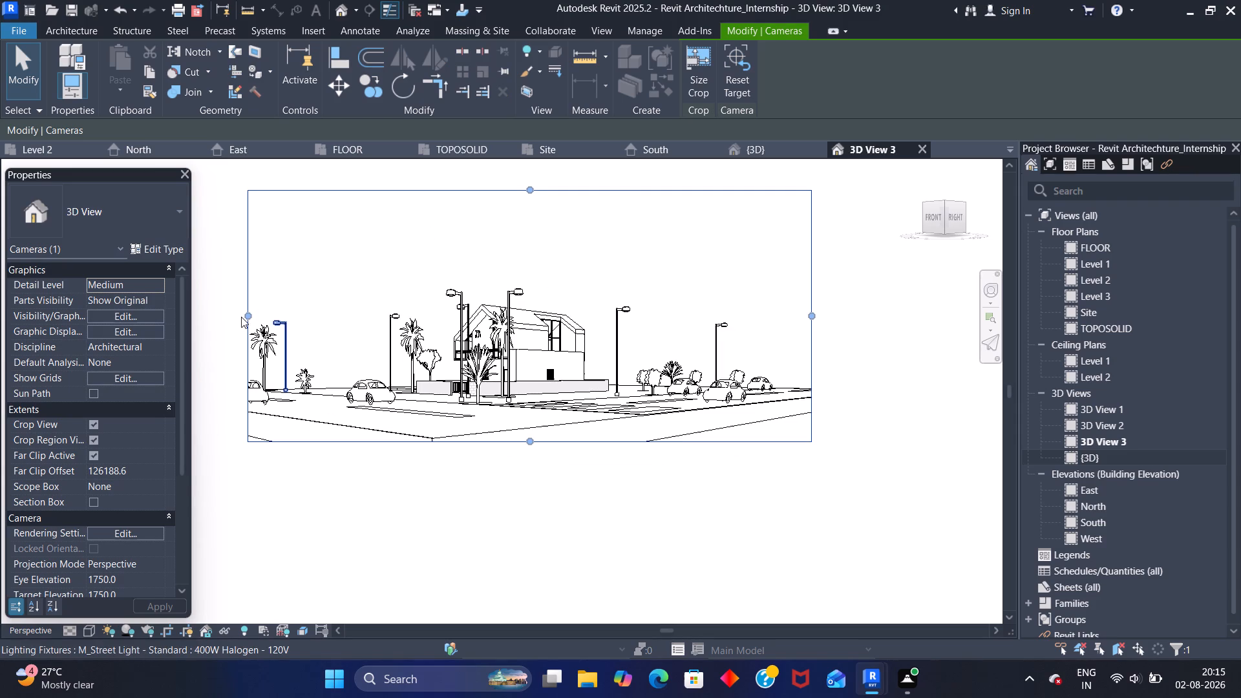
left_click_drag(245, 313, 222, 316)
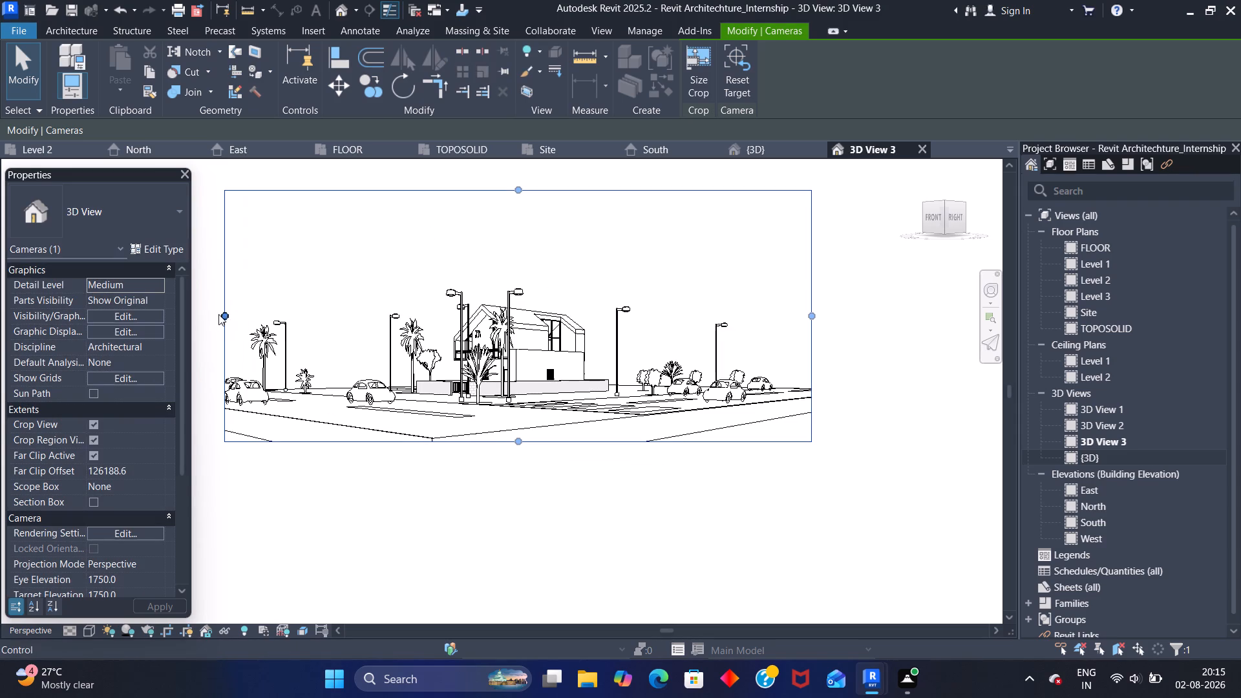
left_click_drag(218, 310, 198, 318)
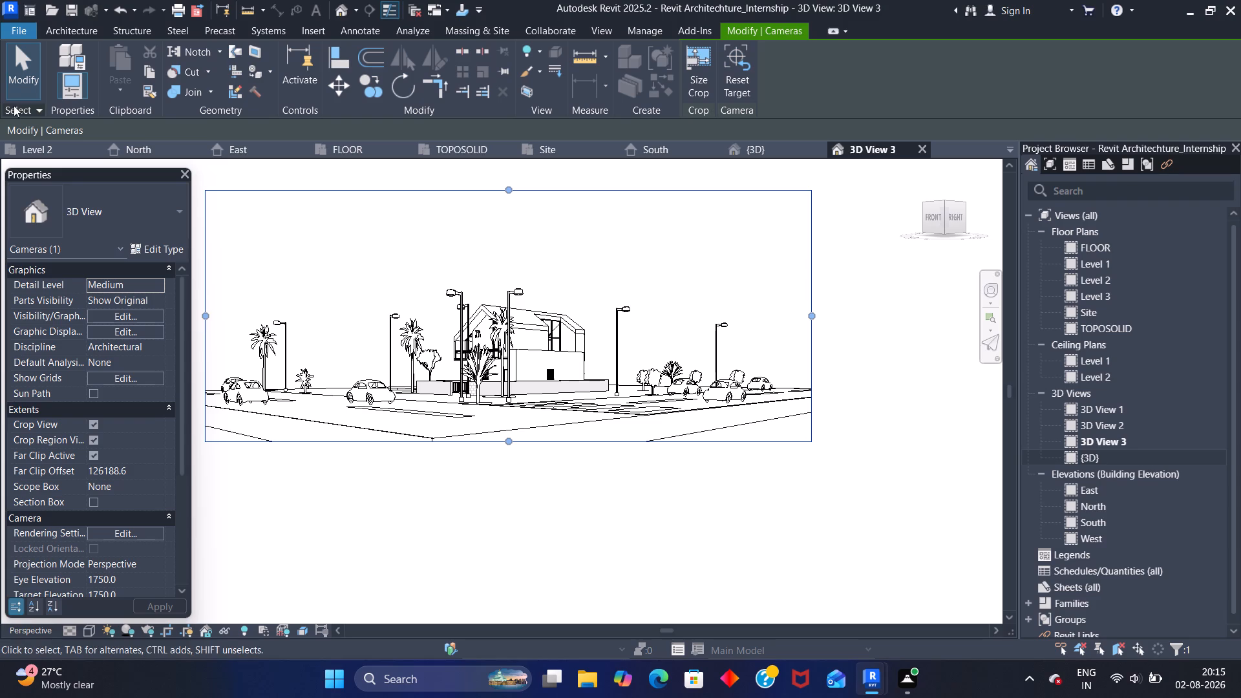
Render the new camera view at Medium quality with 300 DPI printer resolution and a Sky: No Clouds background.
type("rr")
left_click(751, 204)
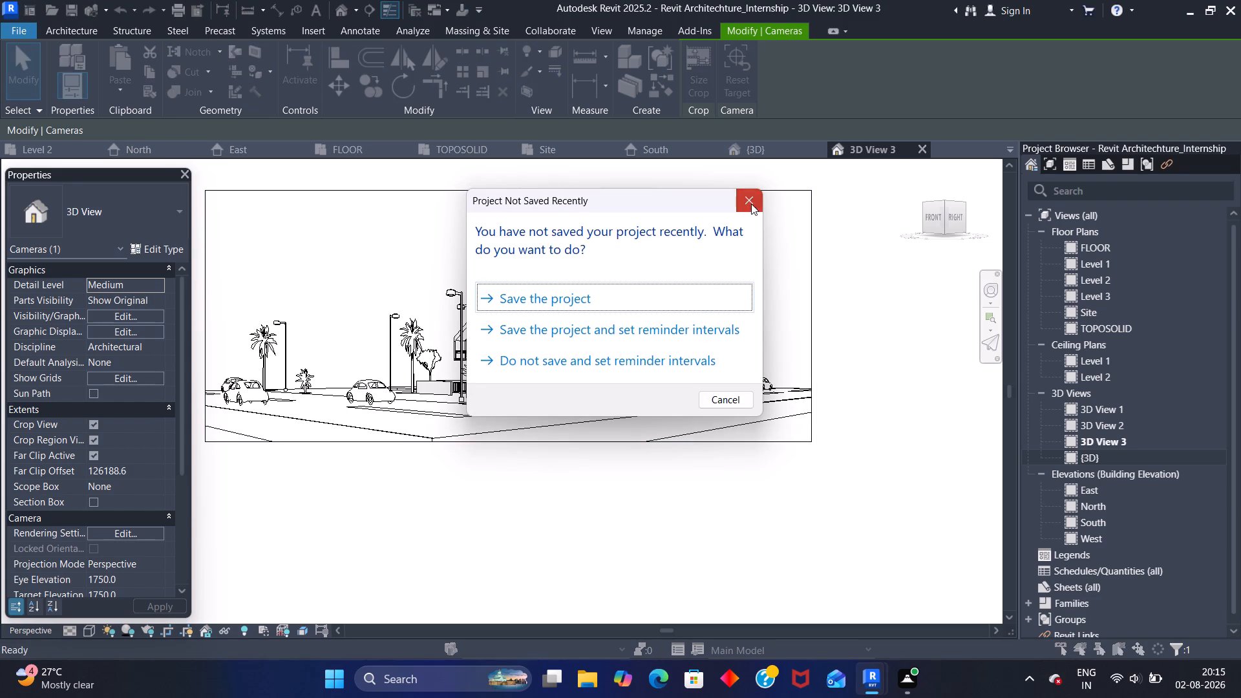
type("rr")
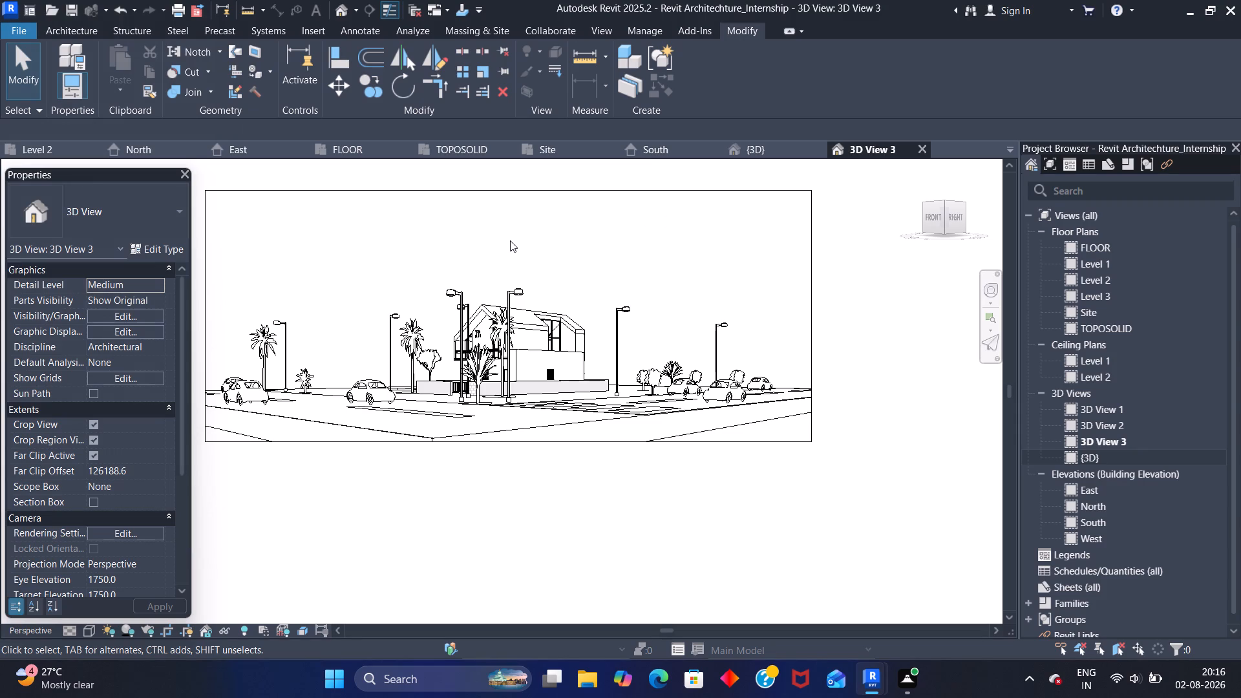
type("rr")
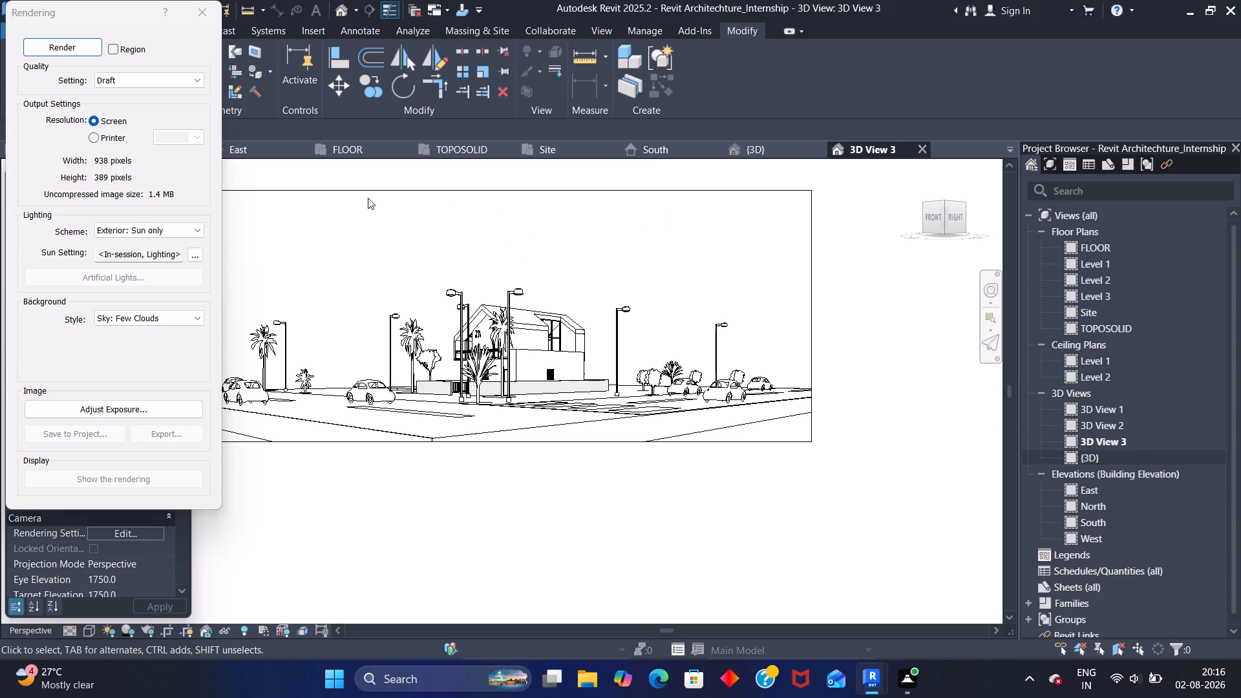
left_click(182, 78)
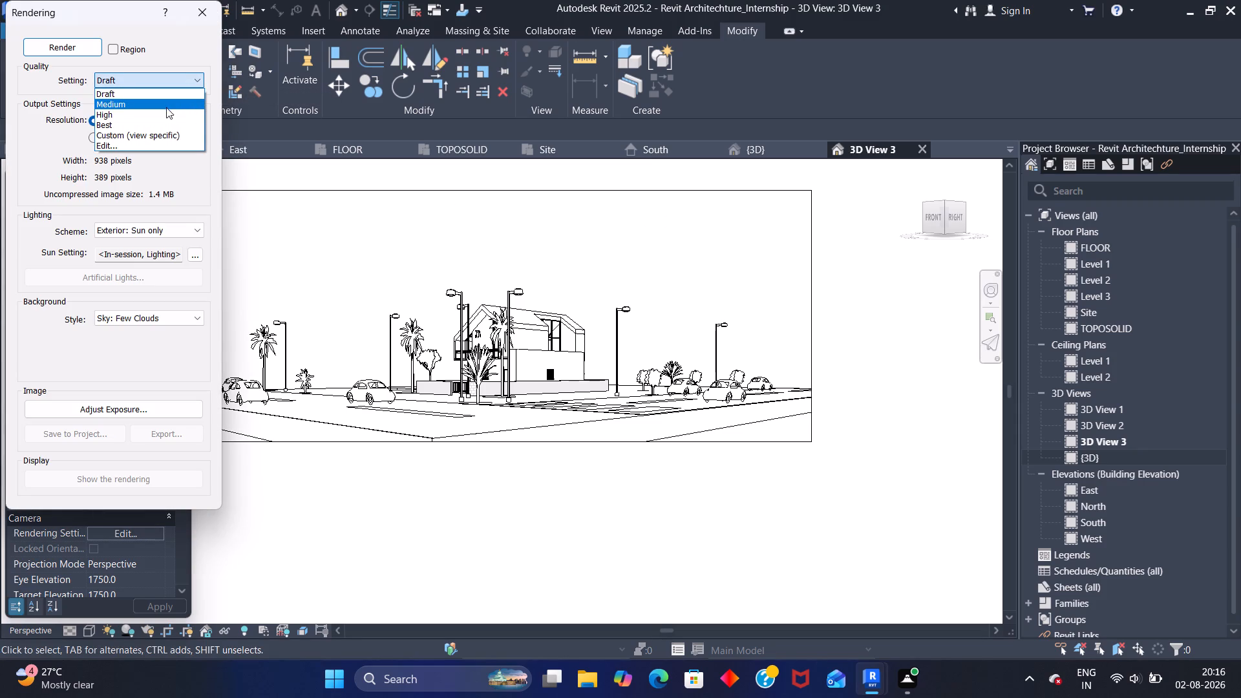
left_click(166, 105)
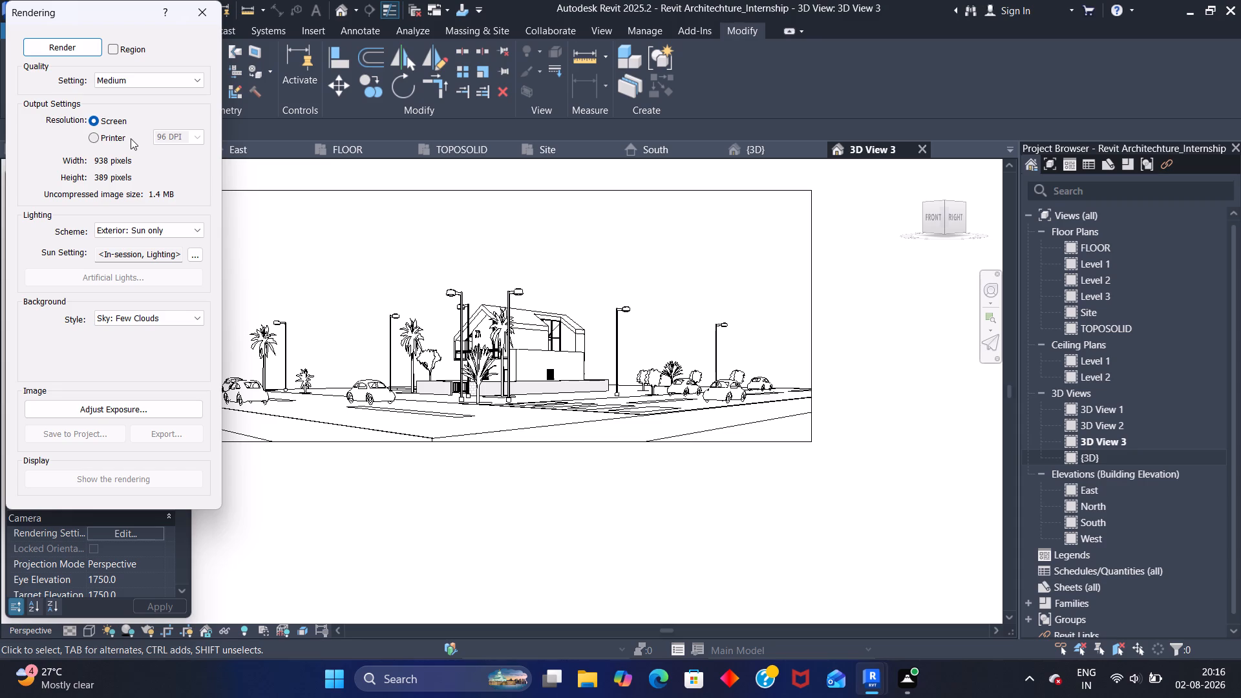
left_click(131, 138)
left_click(198, 139)
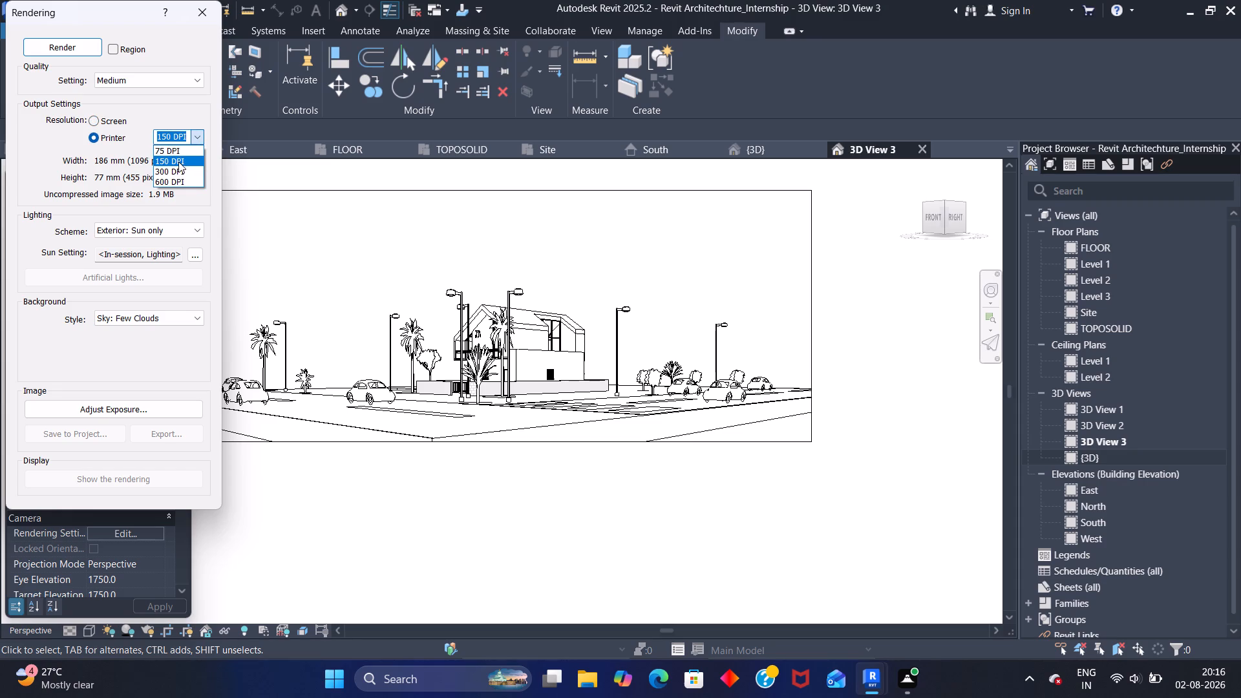
left_click(178, 167)
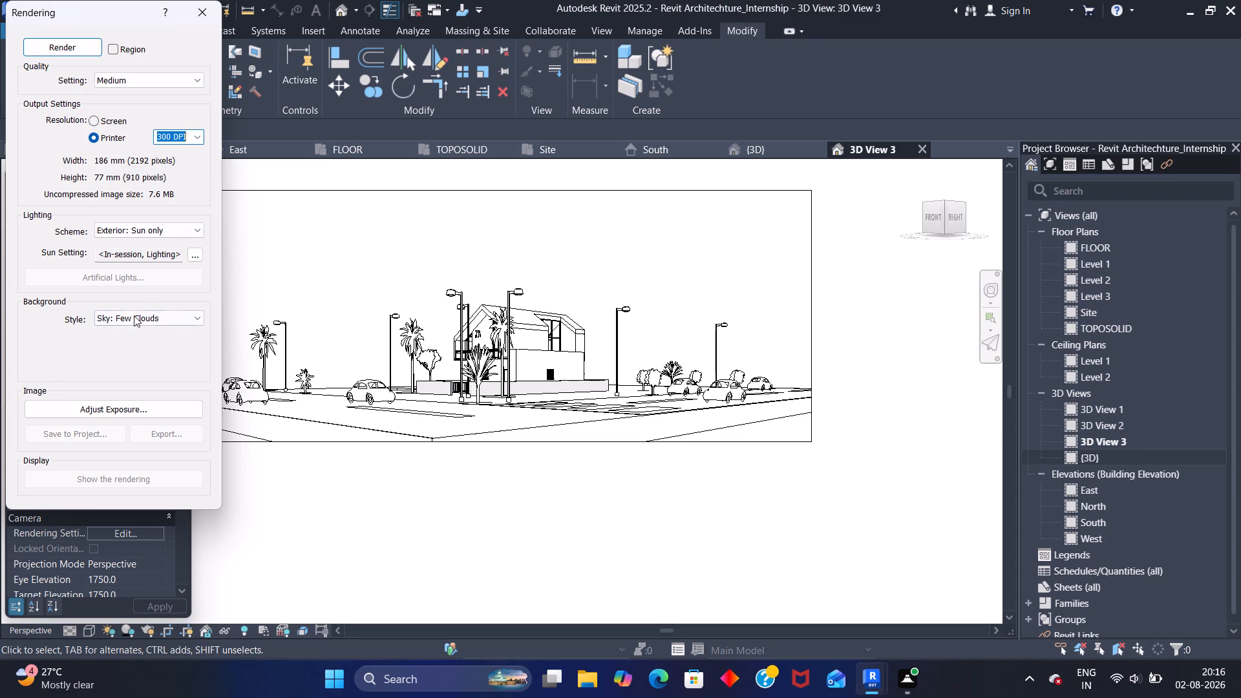
left_click(195, 318)
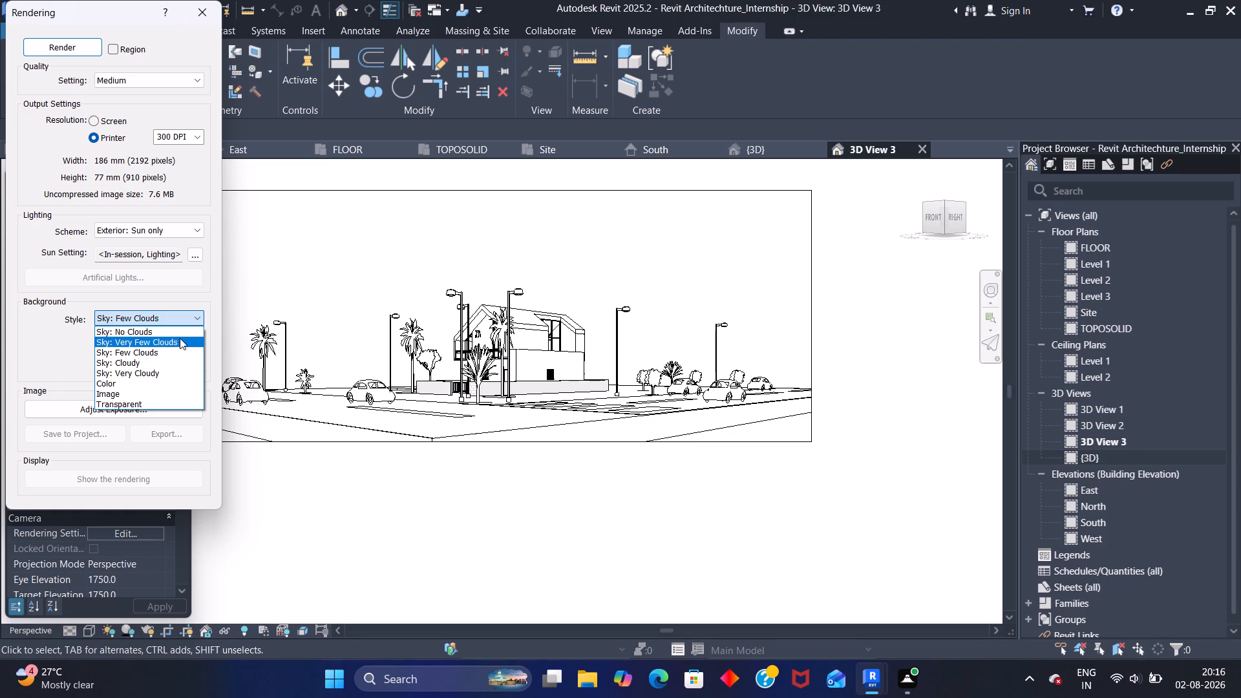
left_click(182, 330)
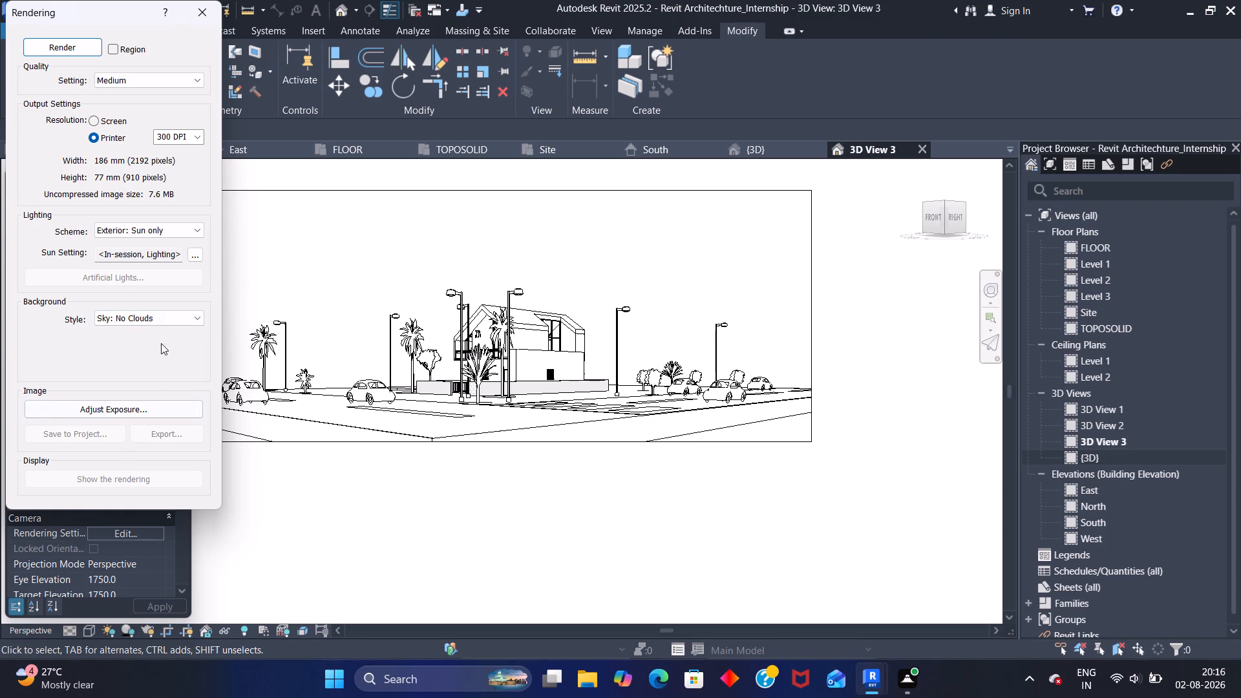
left_click(69, 48)
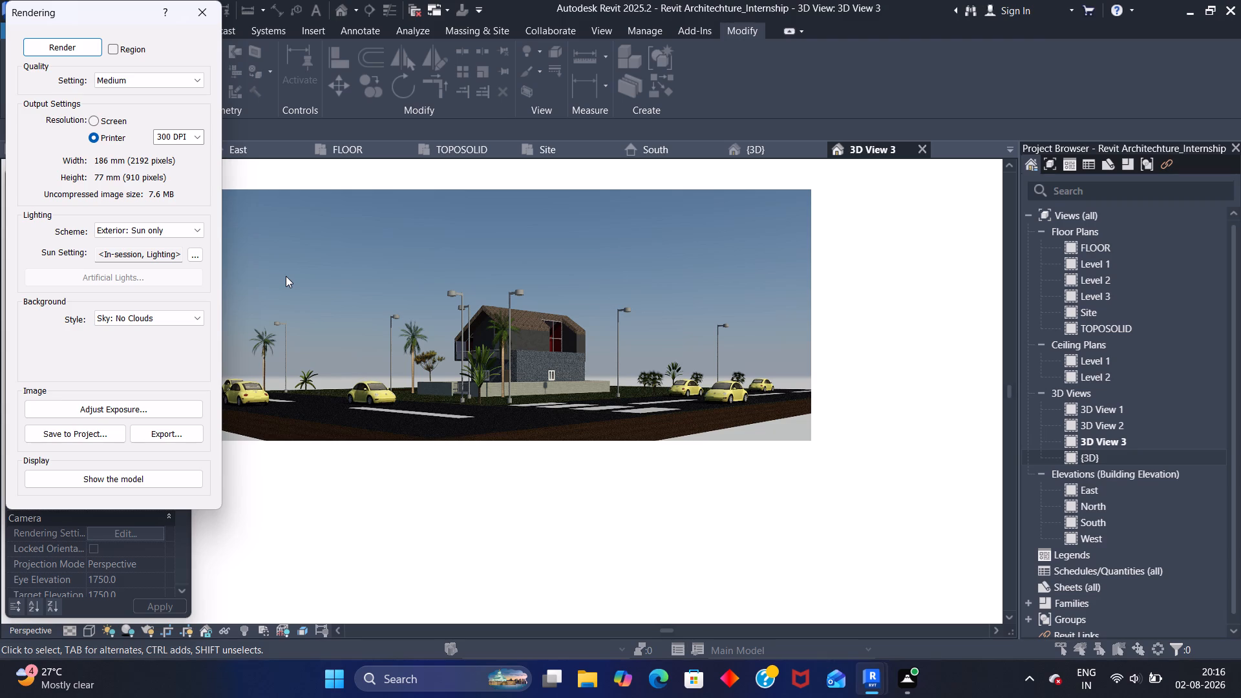
Examine the rendered image up close, checking the house, its materials and the surrounding road corner.
scroll(568, 357, "up", 3)
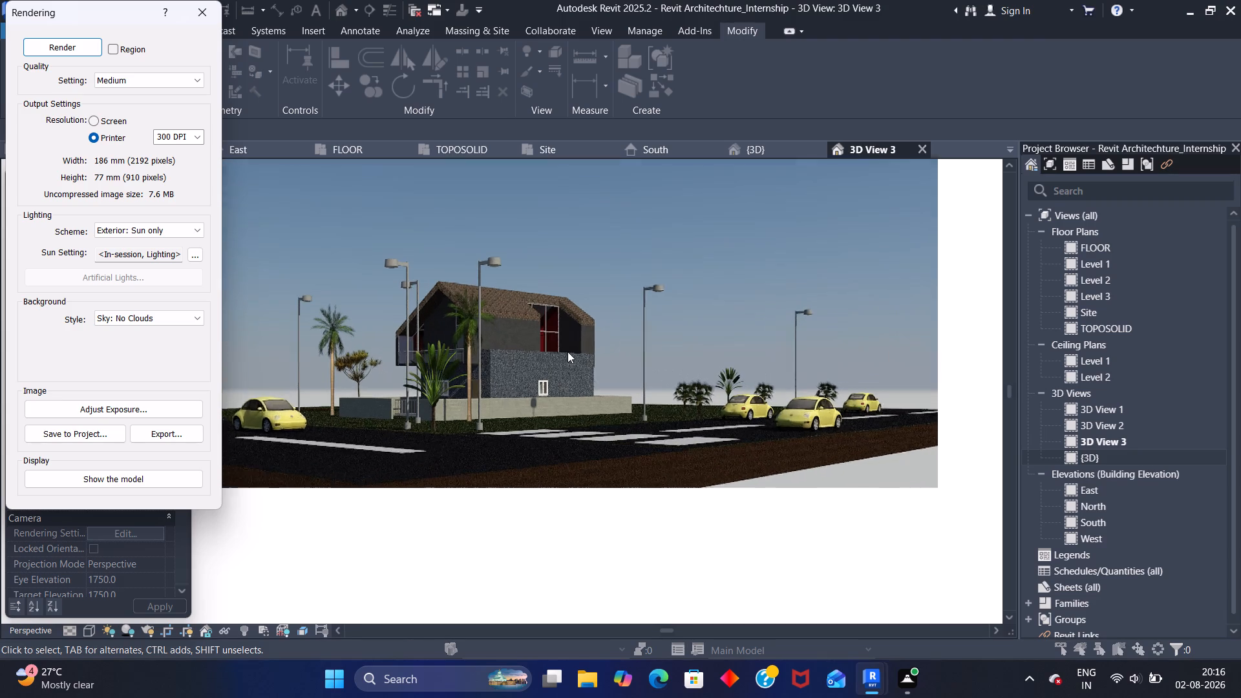
scroll(567, 352, "up", 1)
middle_click_drag(608, 310, 732, 343)
scroll(650, 377, "up", 5)
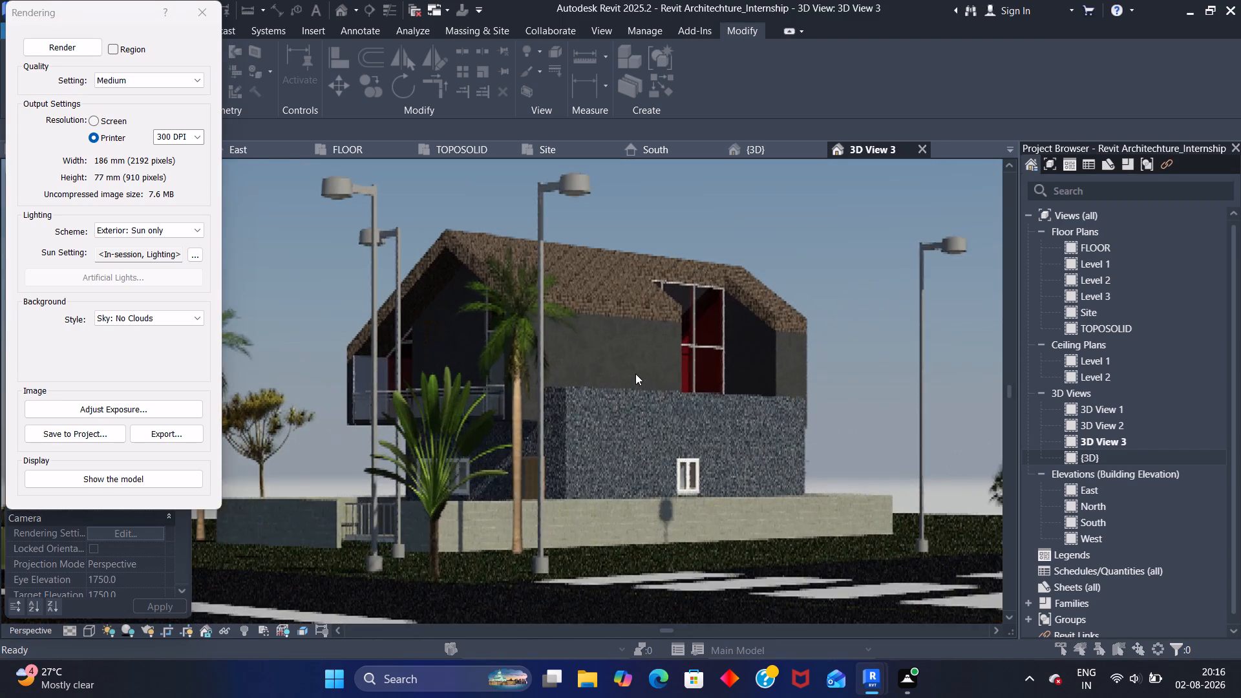
scroll(635, 374, "up", 3)
scroll(622, 370, "down", 5)
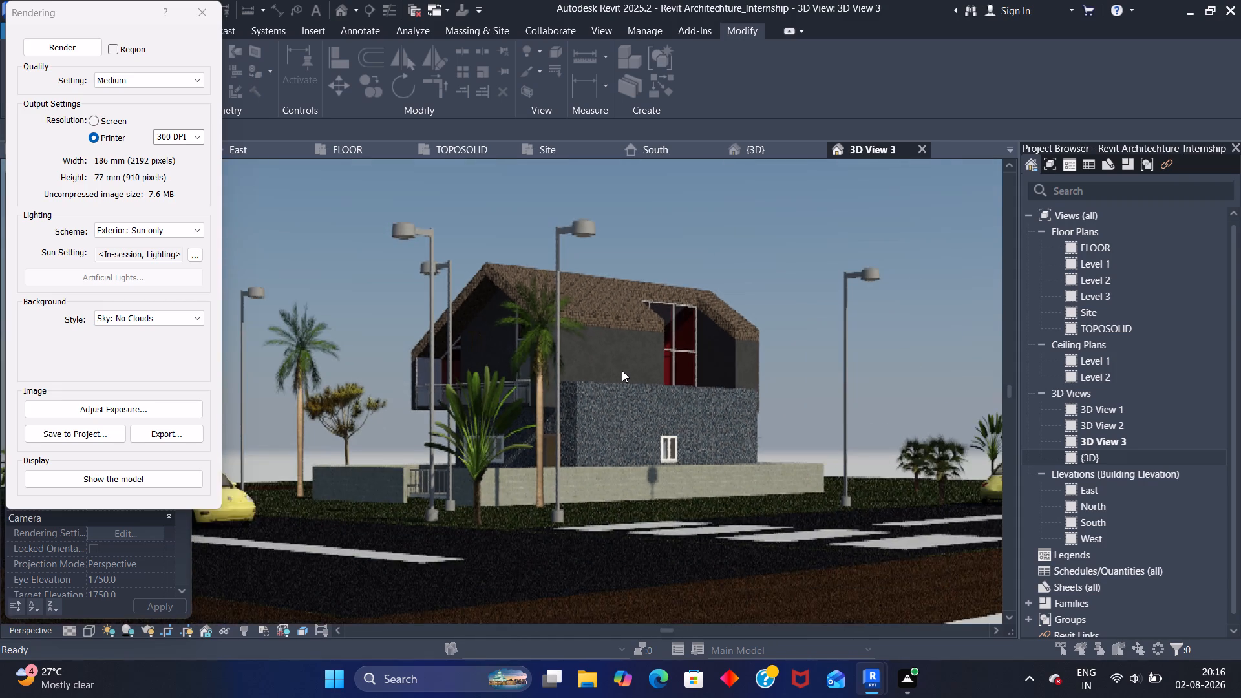
scroll(622, 370, "down", 2)
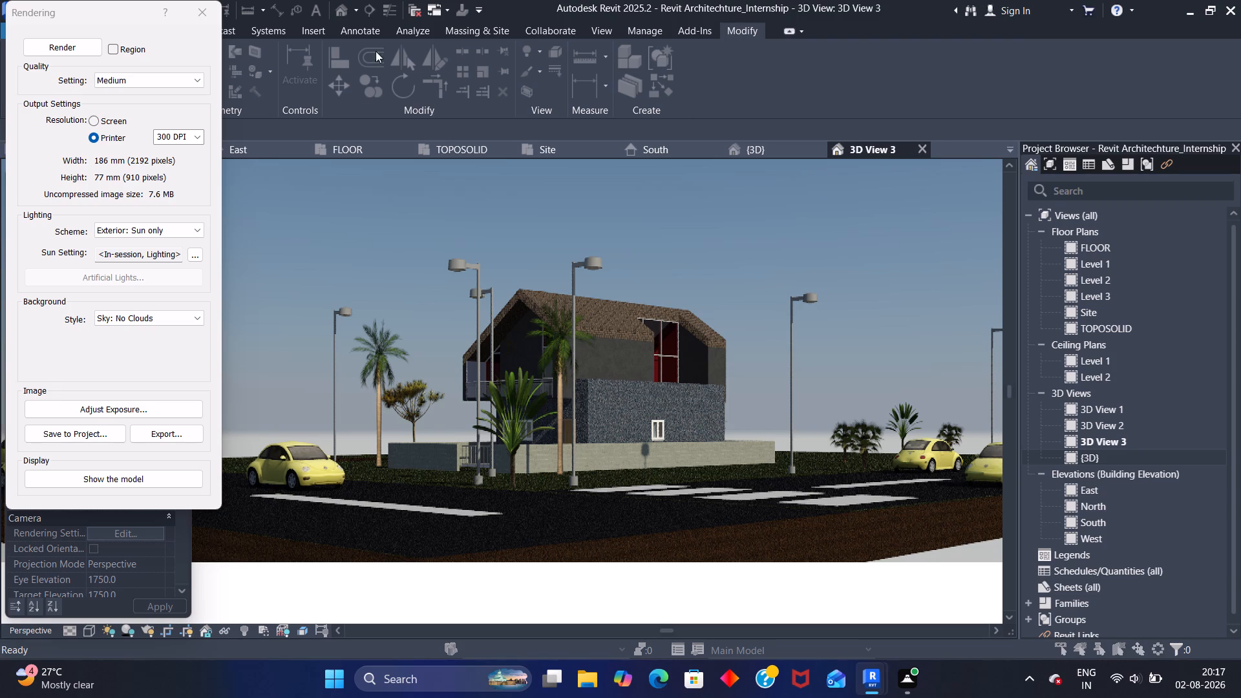
Raise the render quality to High and render the camera view again.
left_click(196, 81)
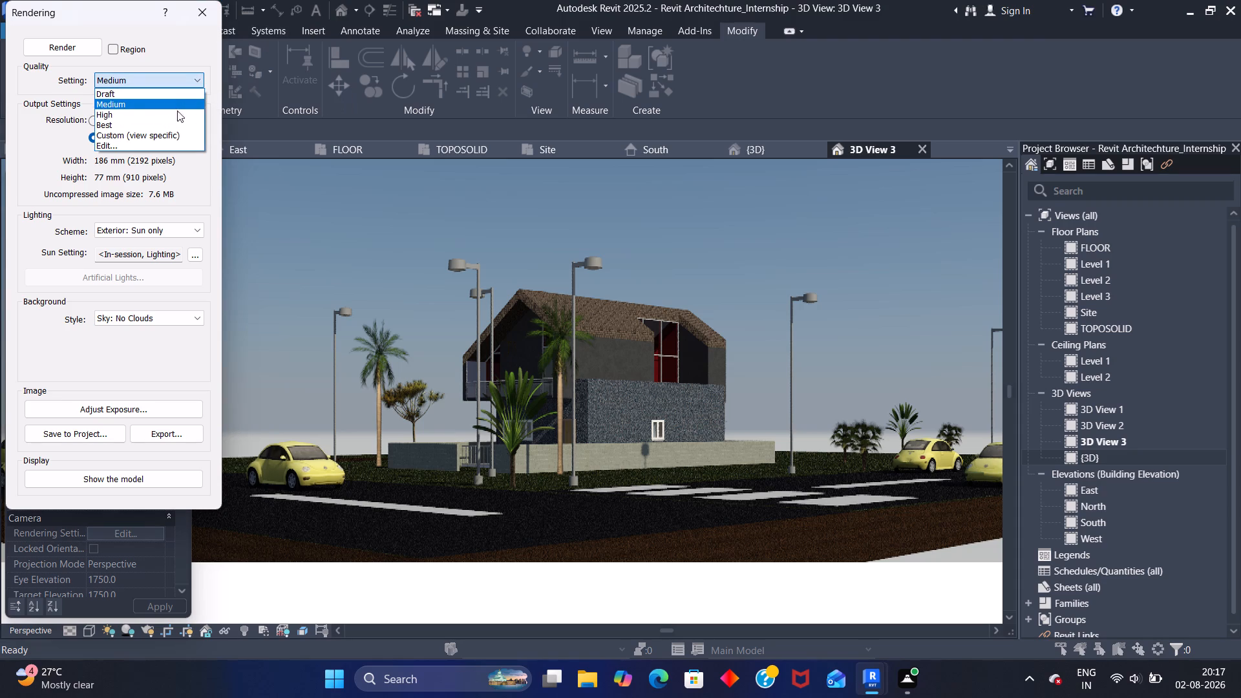
left_click(173, 116)
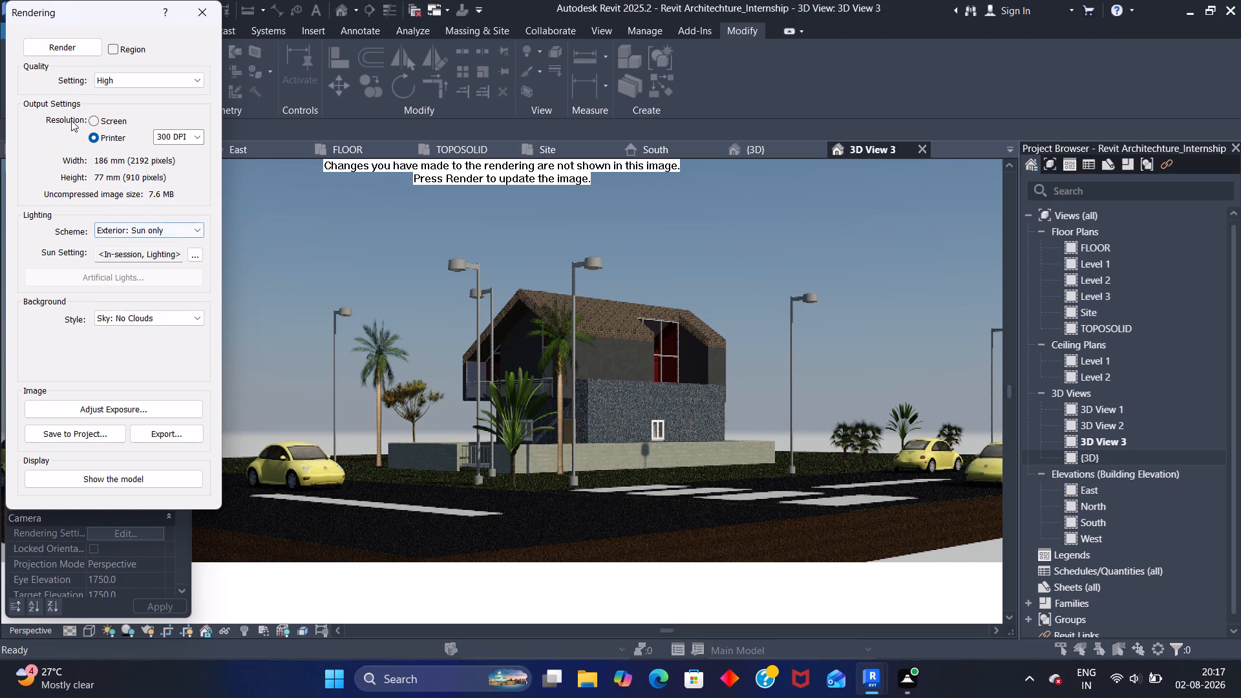
left_click(52, 48)
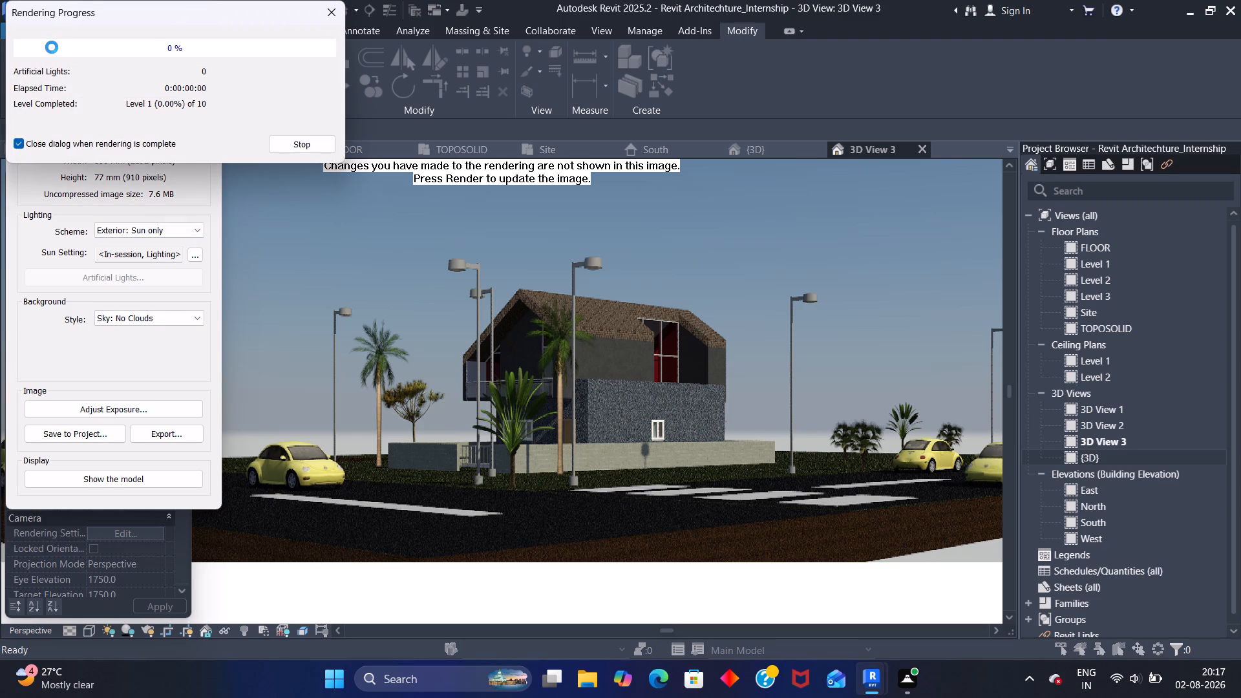
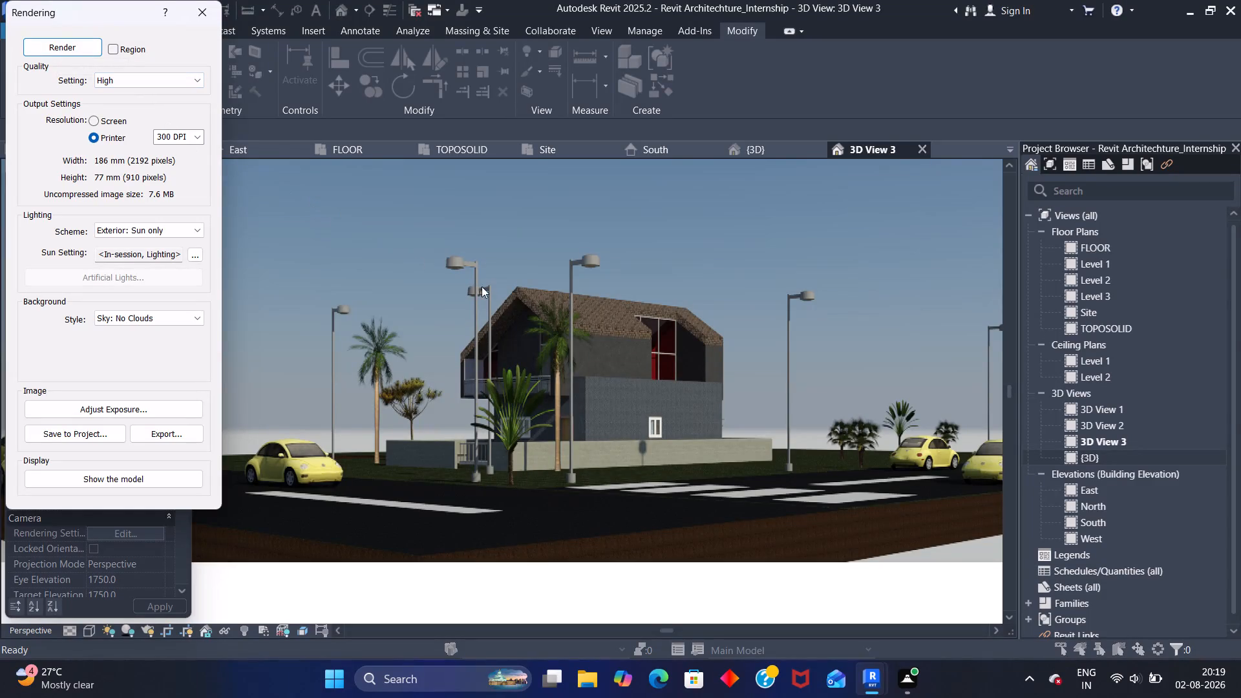
Examine the High-quality rendered image up close and as a whole, checking the house, roof and surrounding road corner.
scroll(544, 301, "up", 12)
scroll(544, 299, "down", 3)
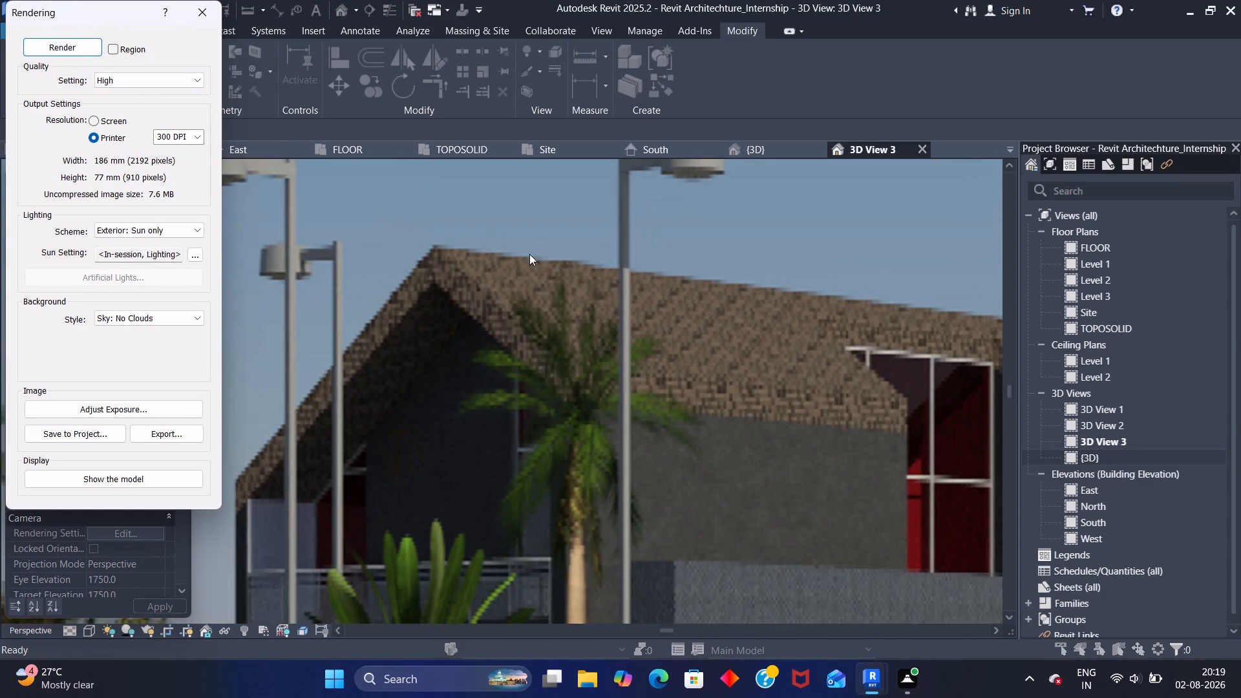
scroll(529, 254, "down", 5)
middle_click_drag(544, 218, 540, 277, "shift")
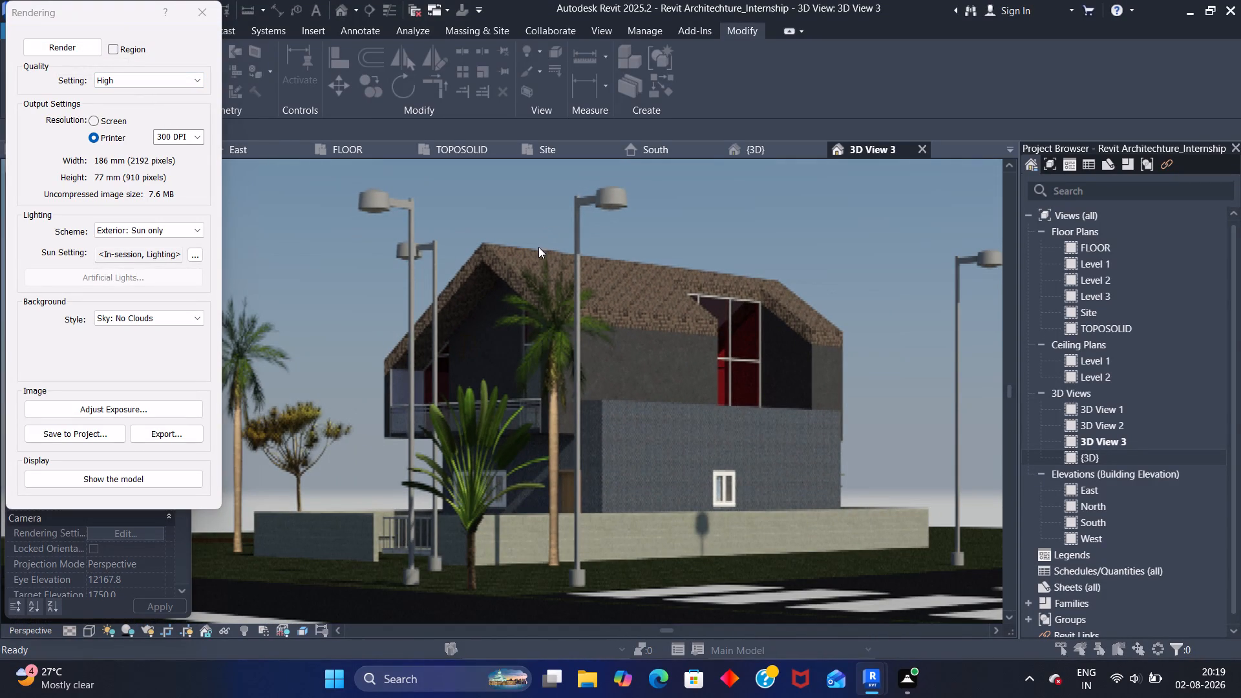
scroll(601, 311, "up", 2)
scroll(608, 312, "down", 2)
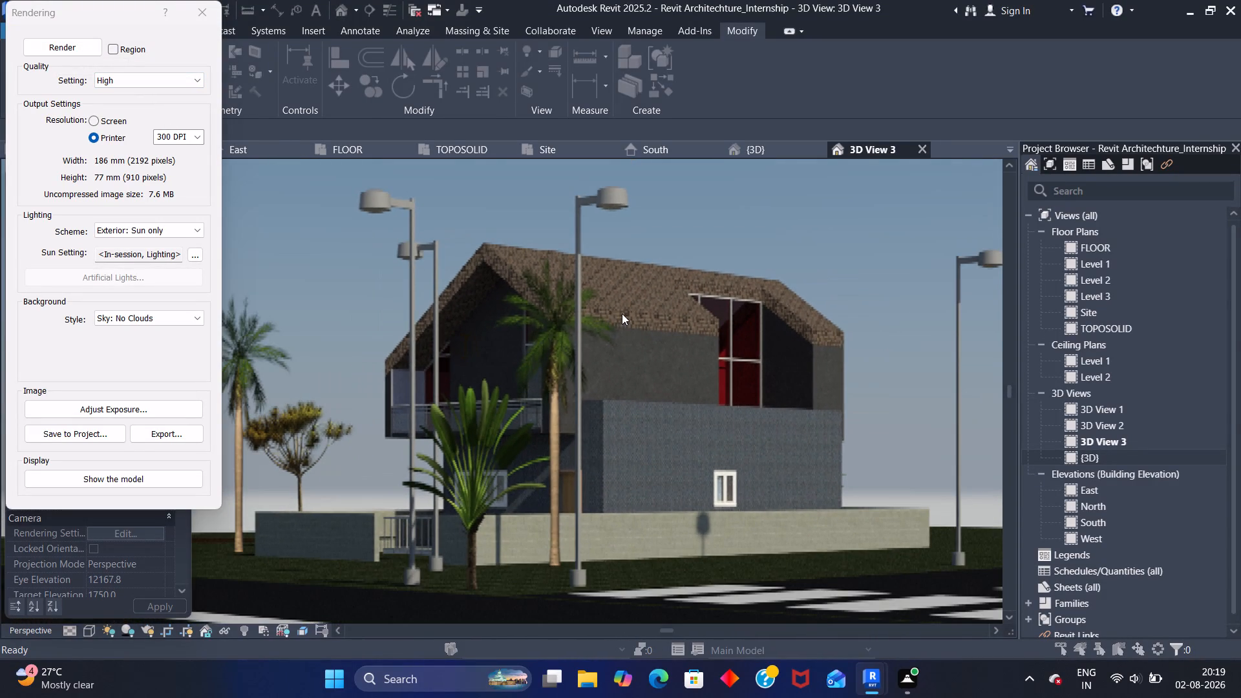
scroll(622, 314, "down", 4)
scroll(668, 255, "down", 1)
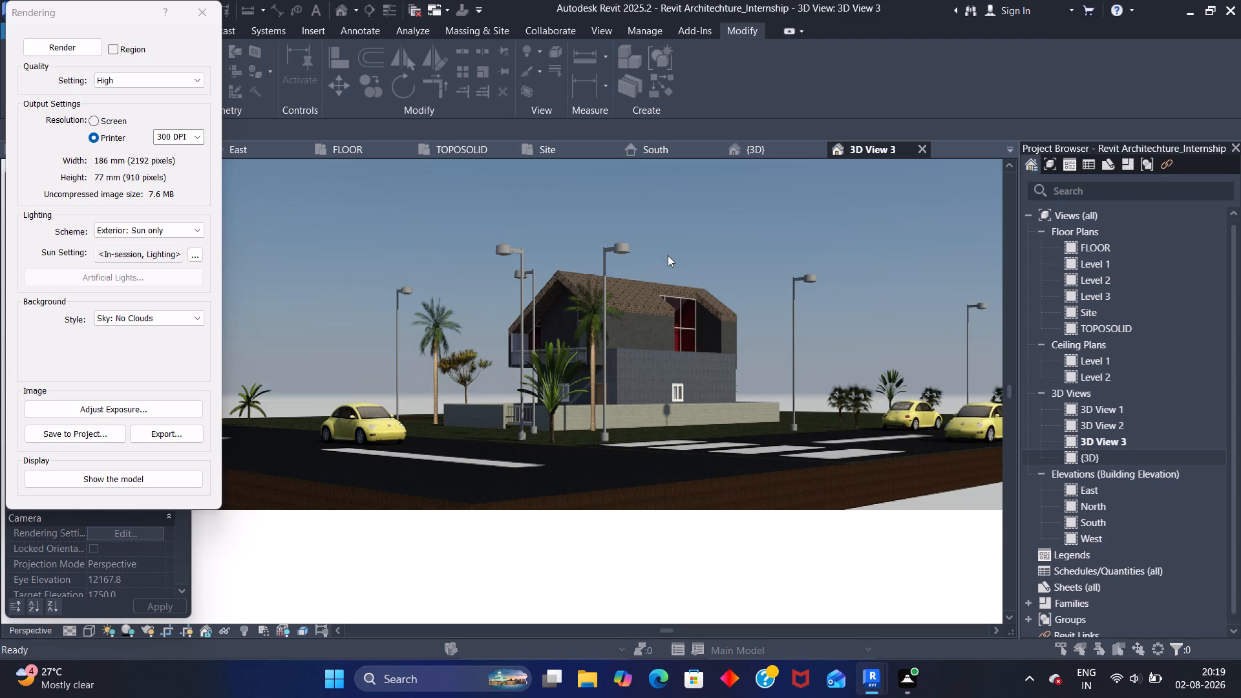
scroll(662, 247, "down", 1)
middle_click_drag(662, 238, 662, 372)
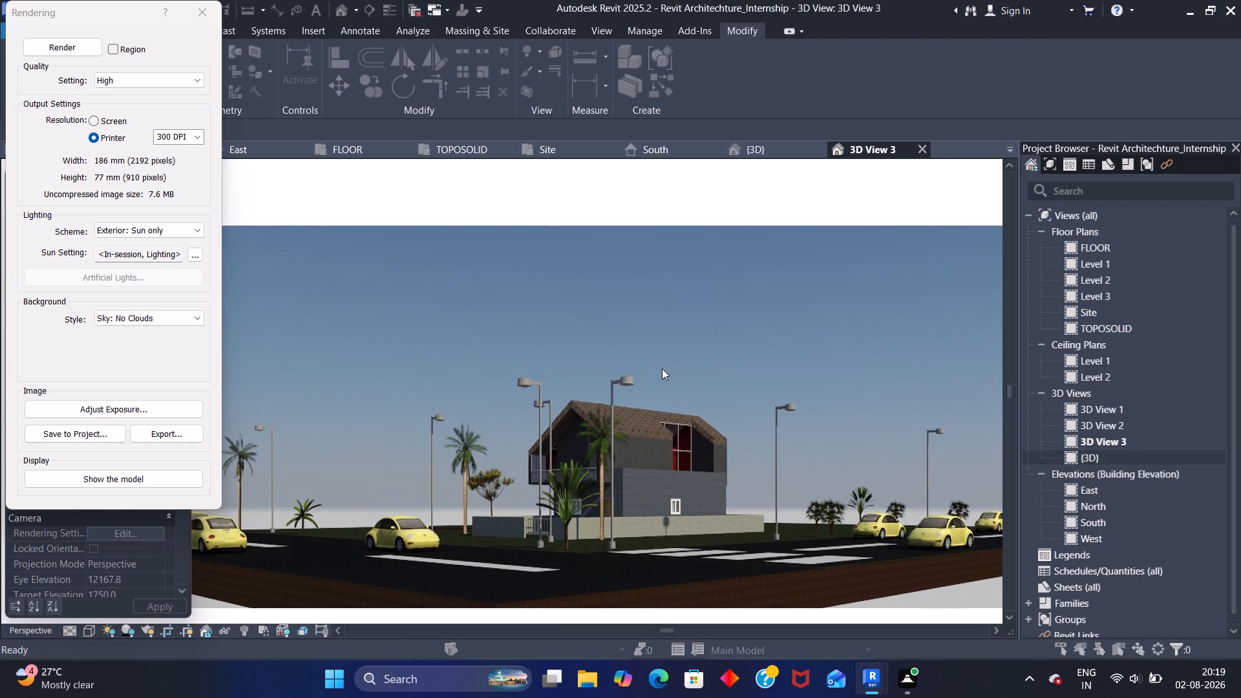
scroll(662, 355, "up", 1)
scroll(659, 342, "down", 2)
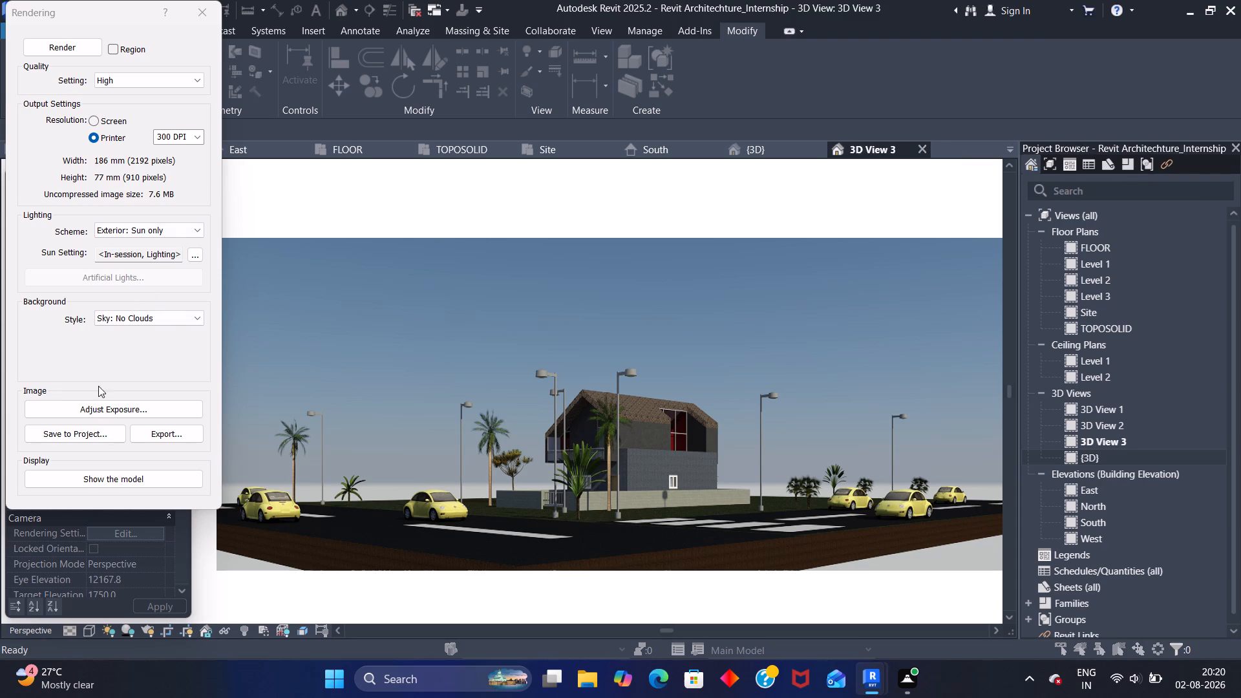
Save the rendered image of the camera view to the project under its suggested name and close the rendering settings.
left_click(70, 438)
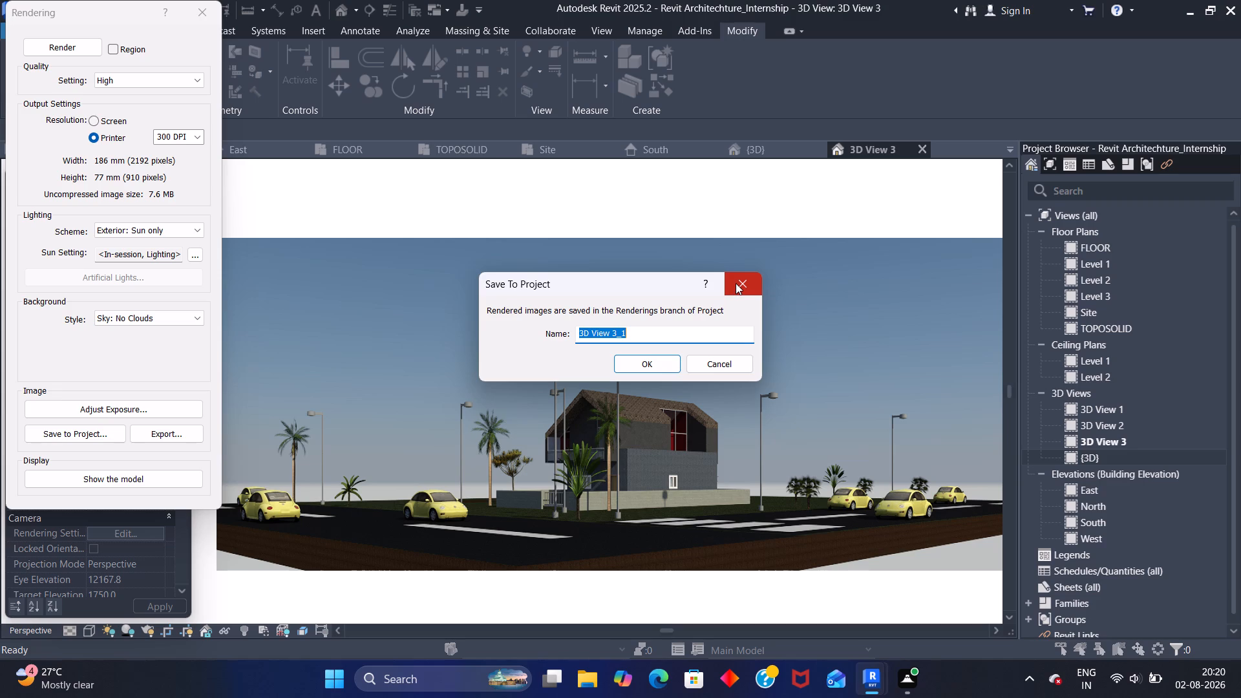
left_click(736, 282)
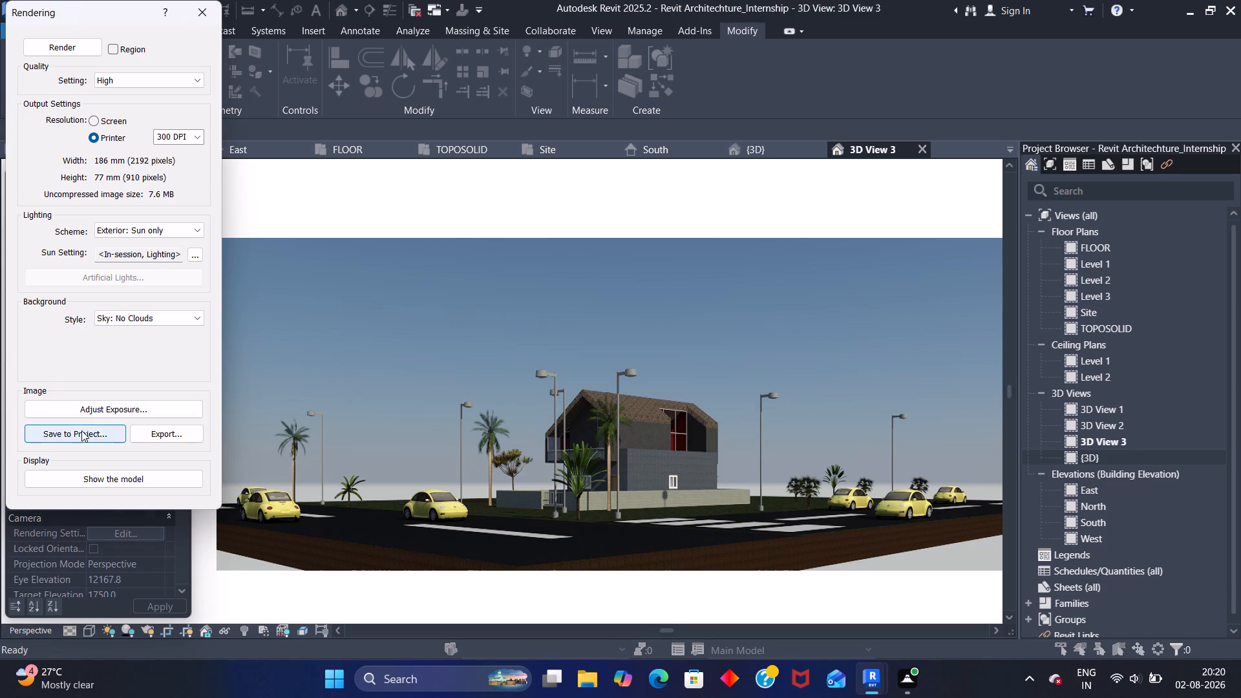
left_click(81, 431)
left_click(632, 363)
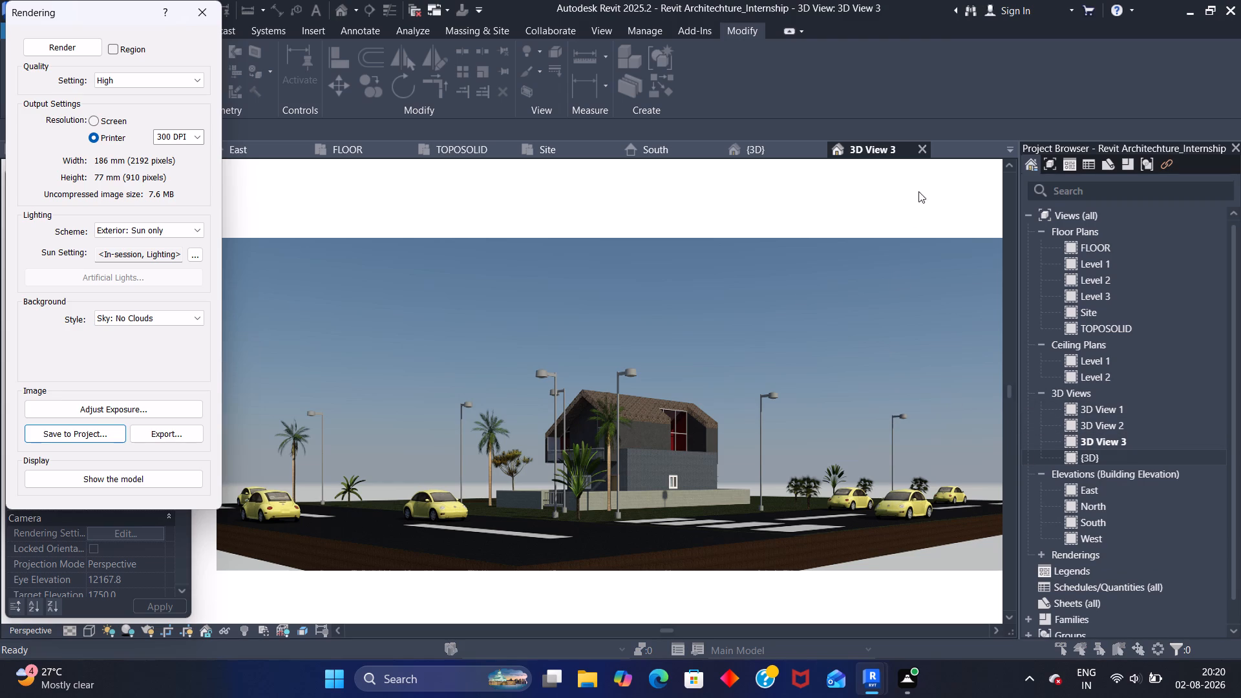
left_click(625, 244)
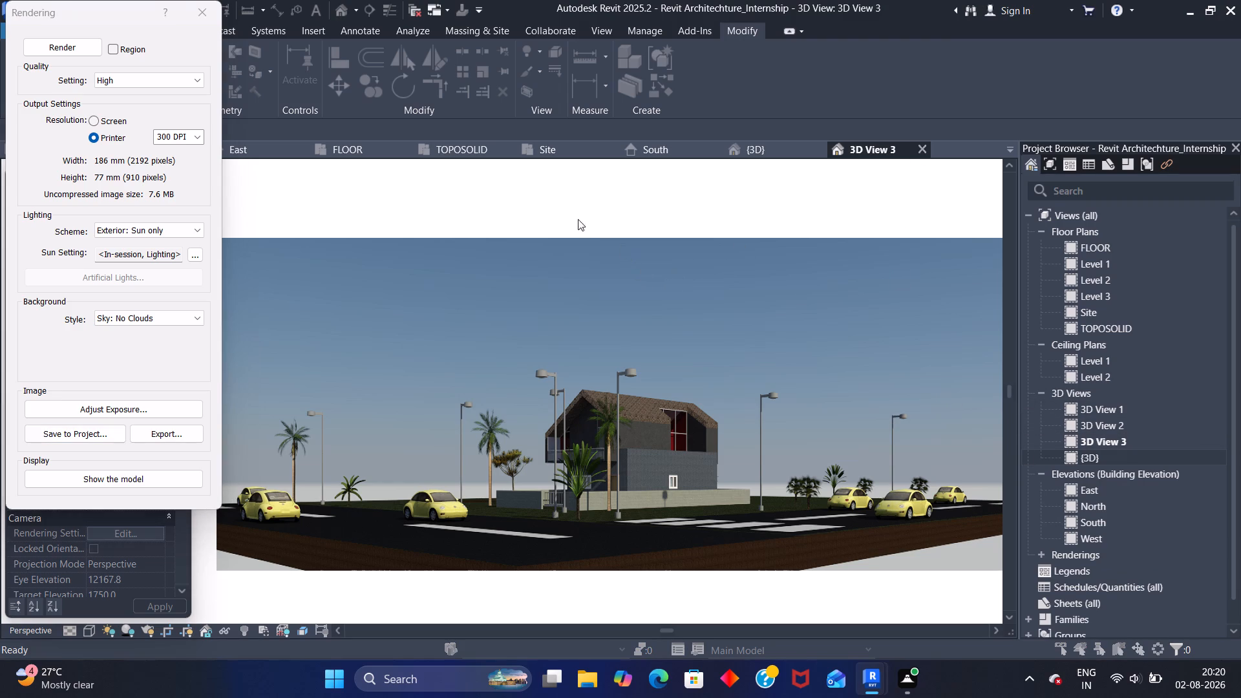
left_click(211, 12)
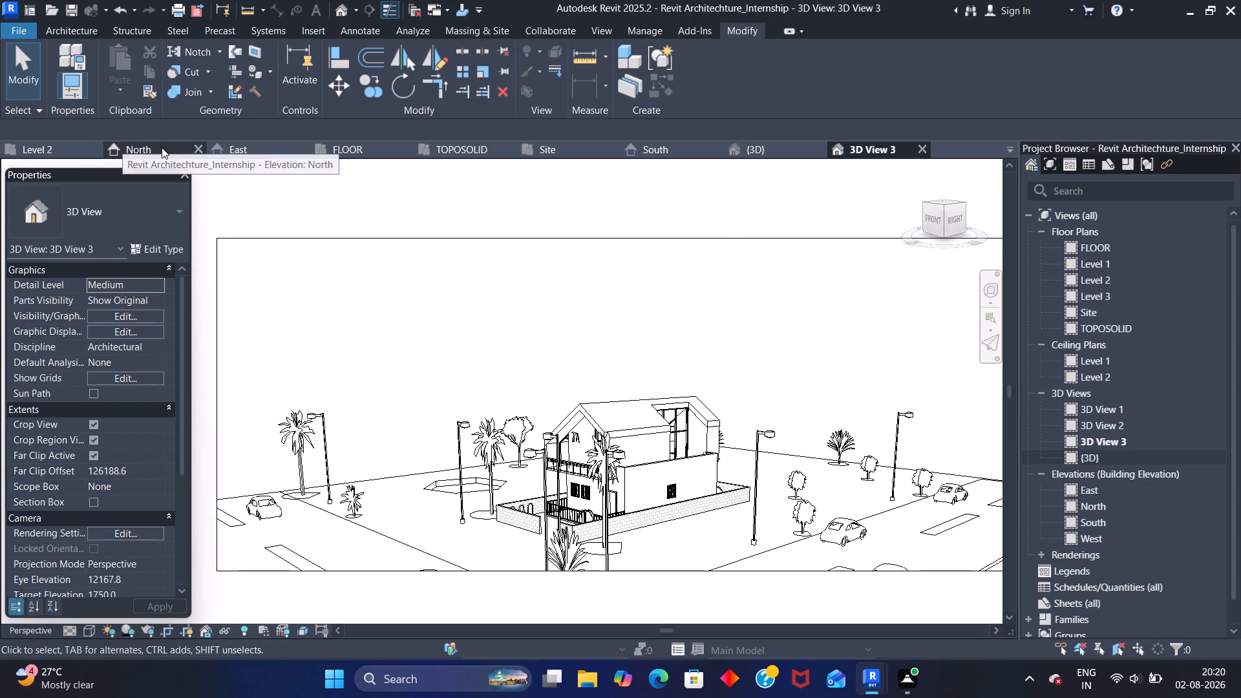
Close the open North and East elevation views.
left_click(195, 148)
left_click(299, 146)
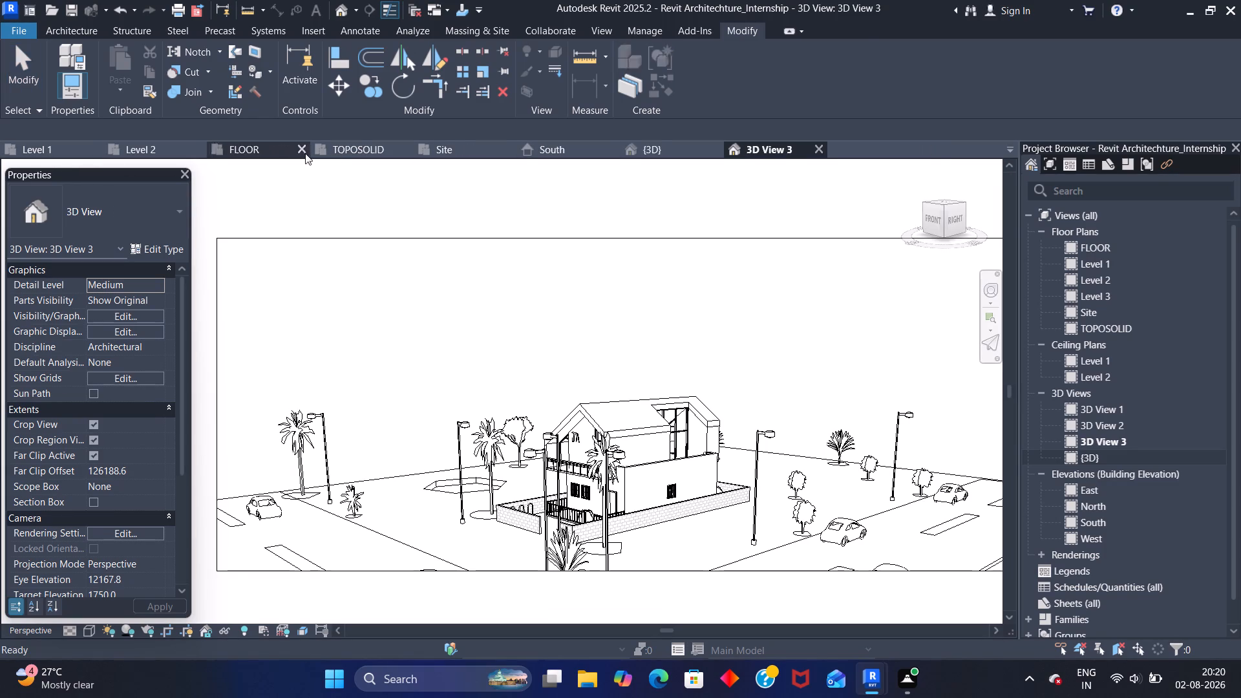
Switch to the {3D} view and examine the house and site from the road side around to the rear.
left_click(657, 149)
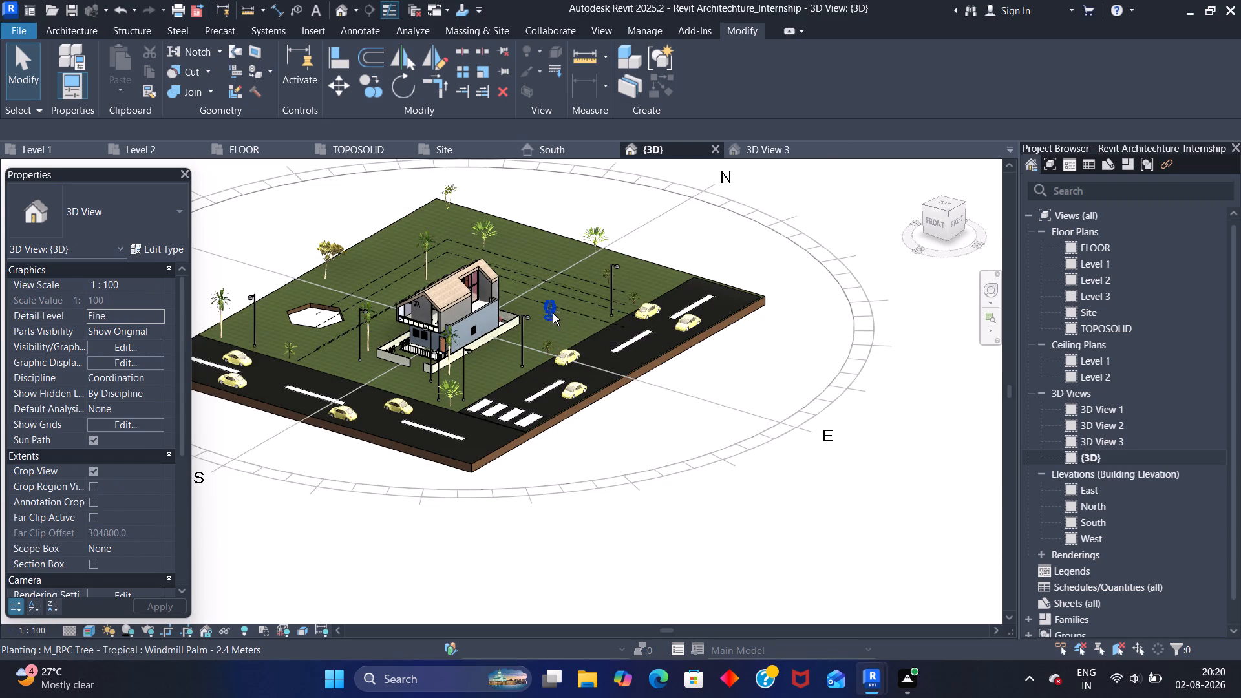
middle_click_drag(551, 311, 394, 388, "shift")
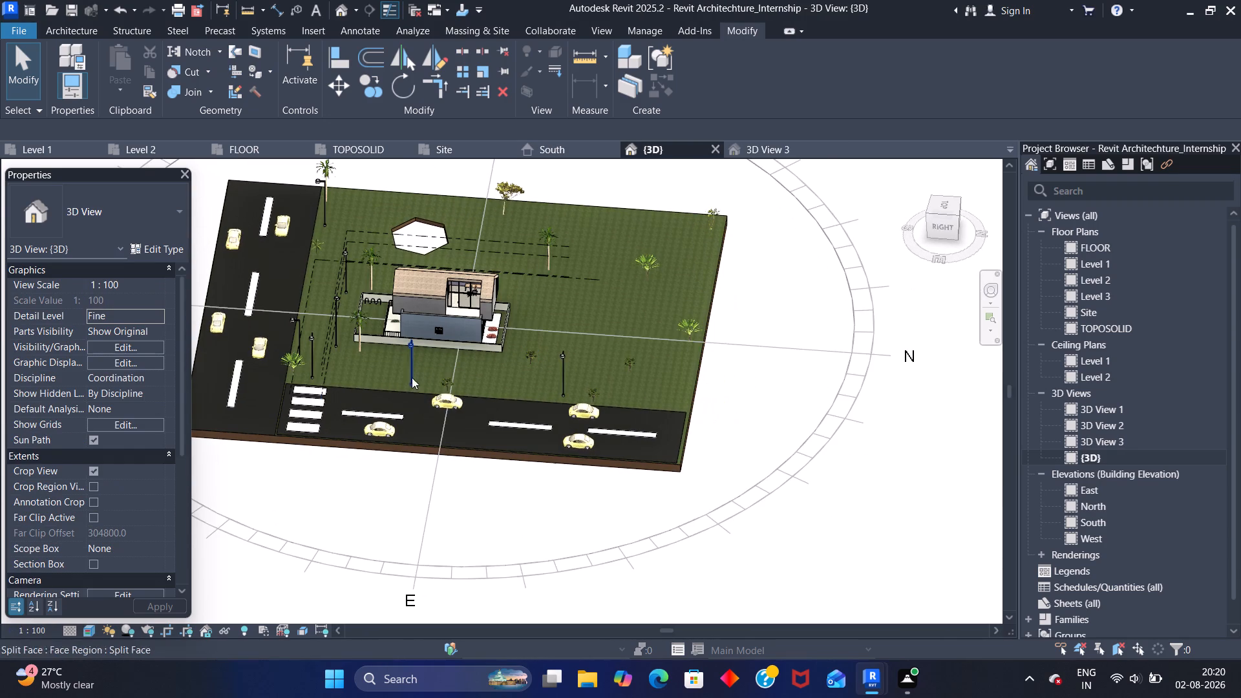
middle_click_drag(656, 336, 611, 372, "shift")
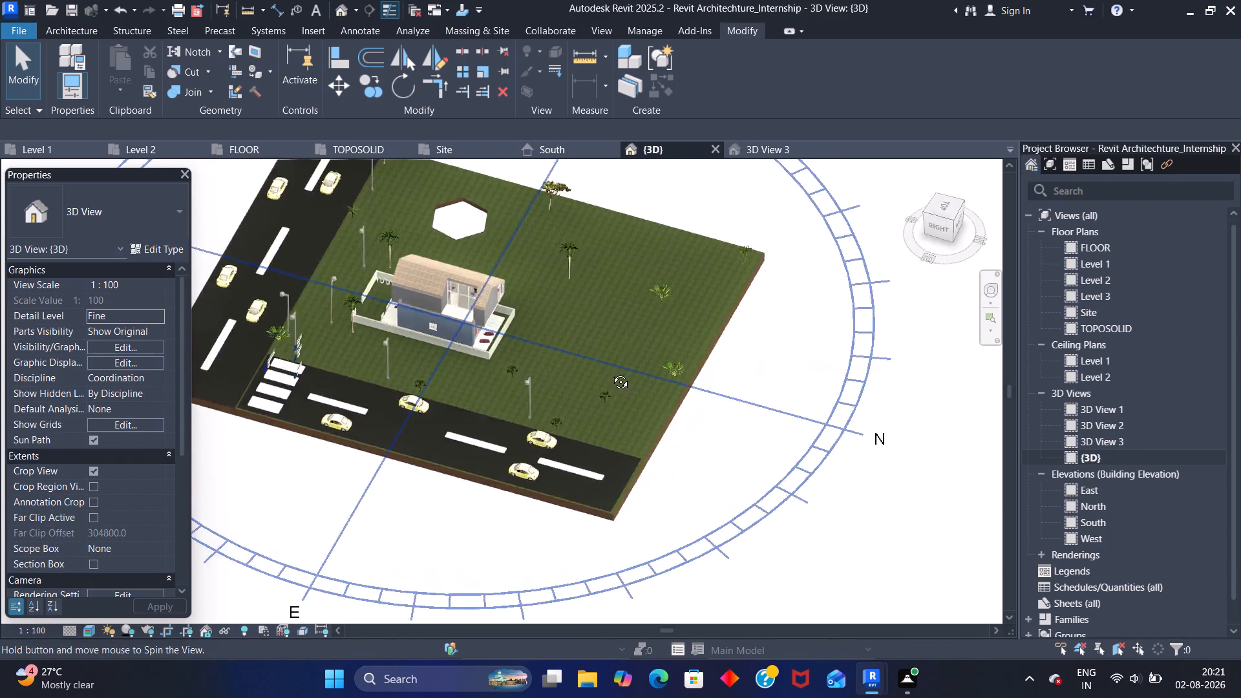
middle_click_drag(611, 372, 458, 372, "shift")
middle_click_drag(489, 421, 459, 366, "shift")
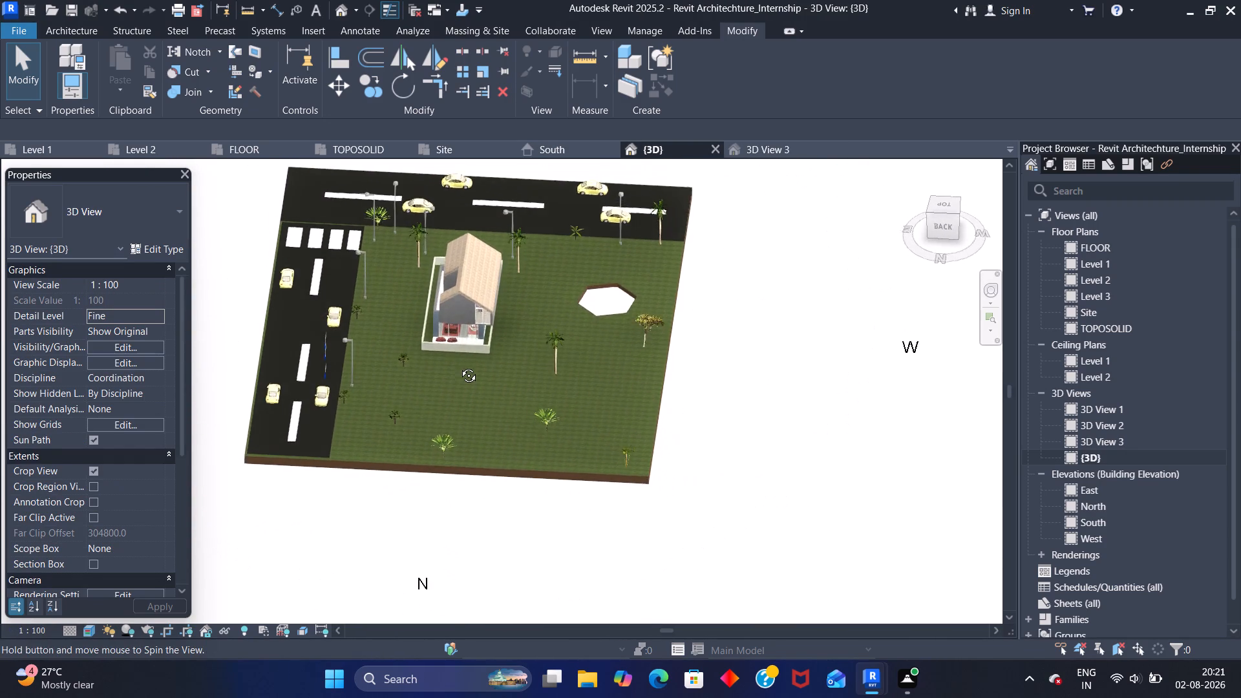
middle_click_drag(459, 366, 456, 356, "shift")
middle_click_drag(567, 370, 555, 370, "shift")
scroll(455, 359, "up", 4)
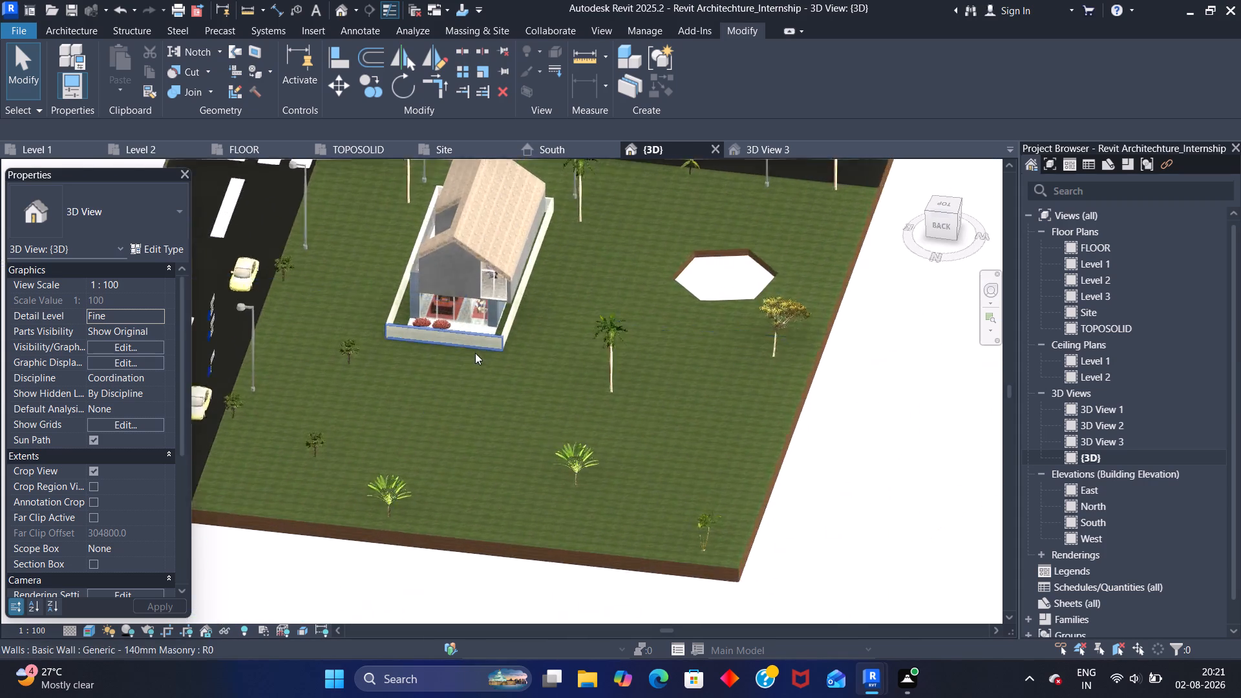
scroll(475, 353, "up", 5)
middle_click_drag(481, 408, 494, 315, "shift")
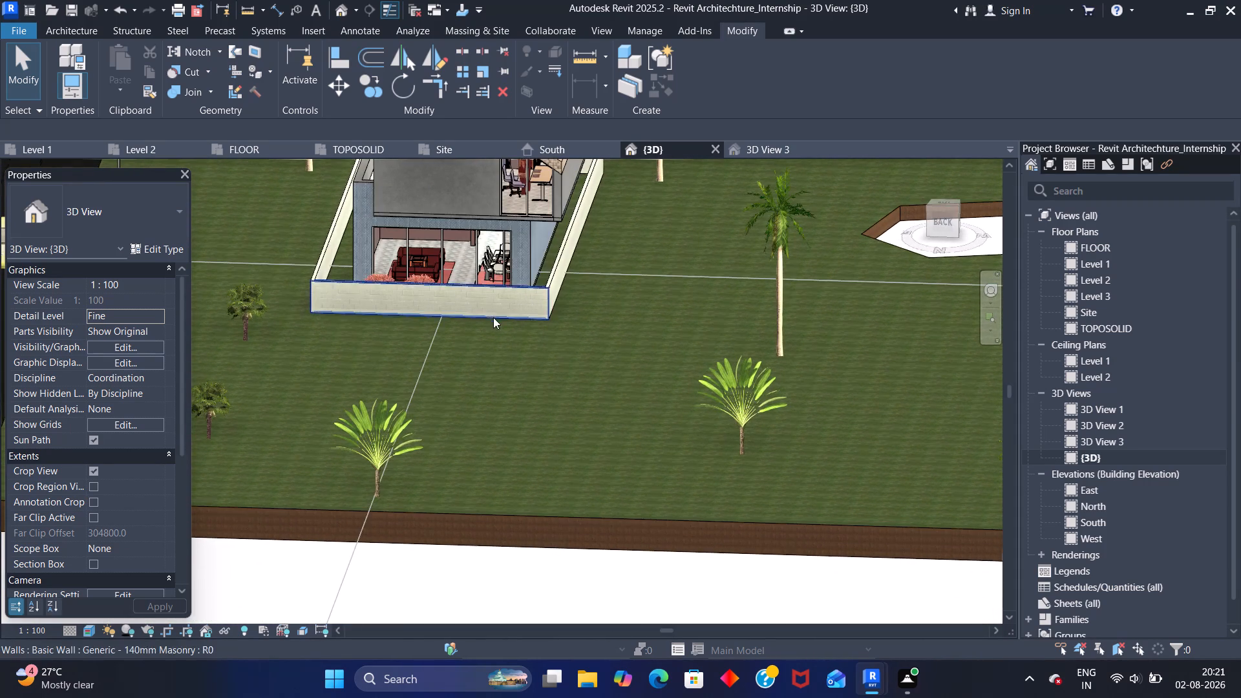
middle_click_drag(476, 314, 524, 498)
scroll(524, 498, "up", 1)
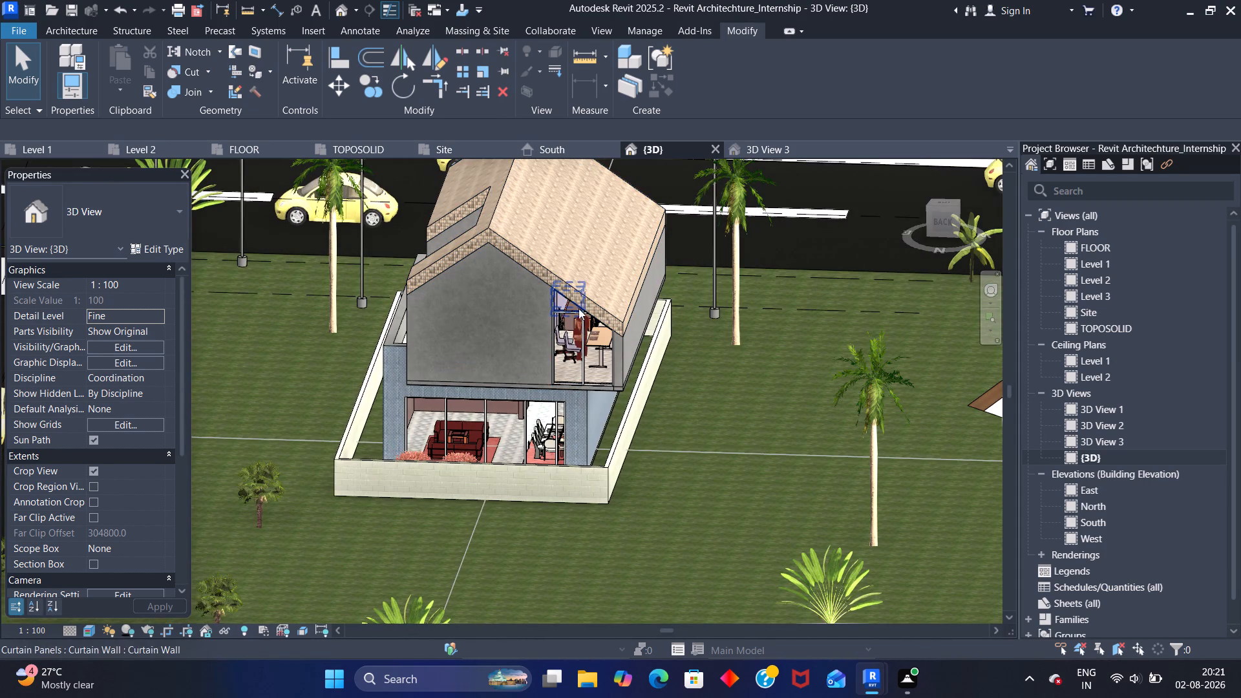
Temporarily hide the upper-floor rear gable wall to view the rooms behind it, and restore the hidden wall.
left_click(504, 335)
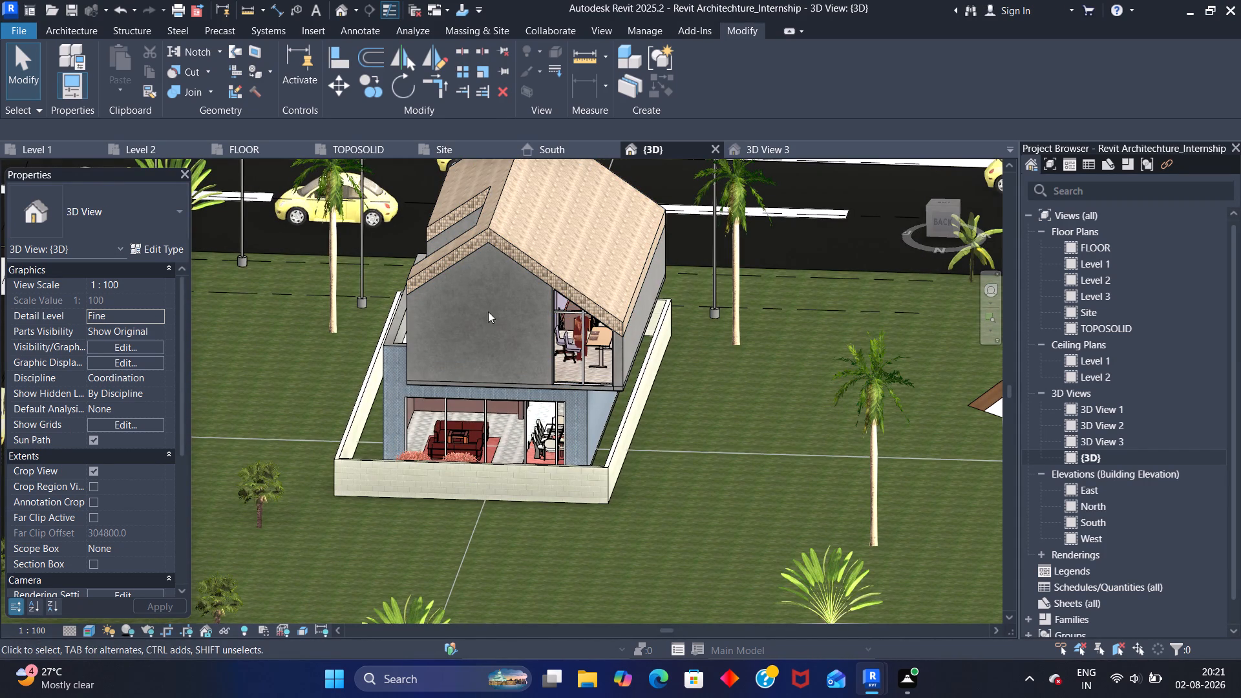
scroll(452, 260, "up", 4)
left_click(462, 260)
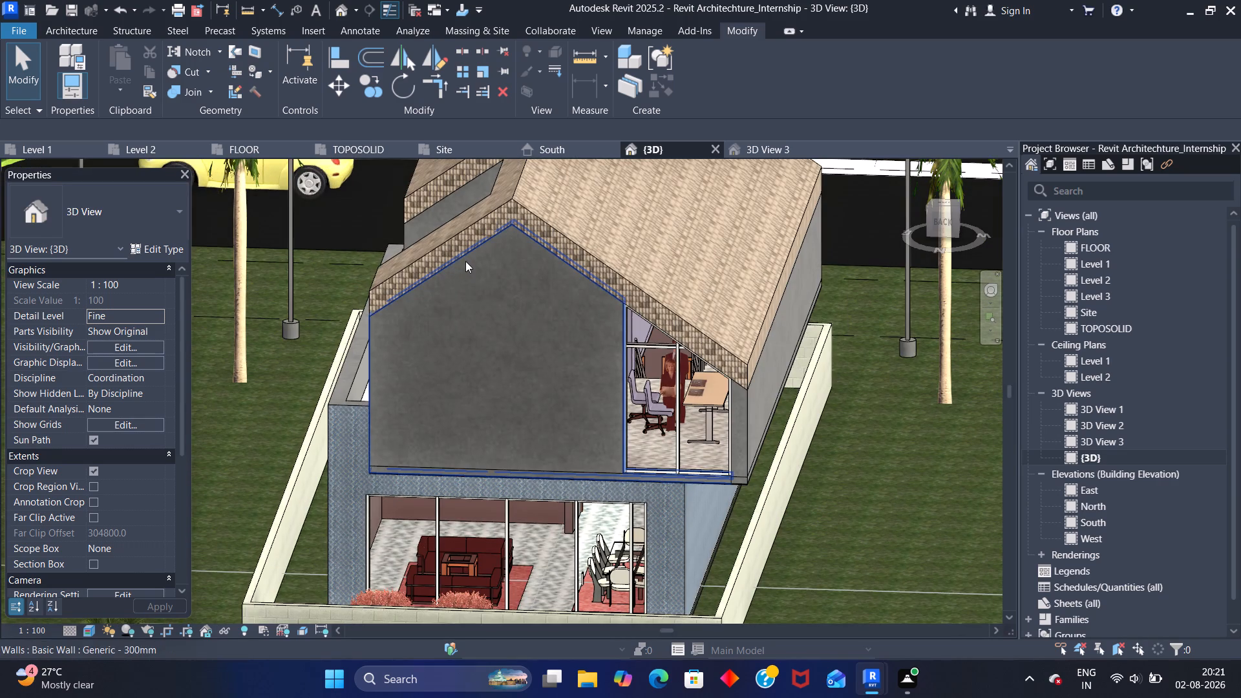
type("hh")
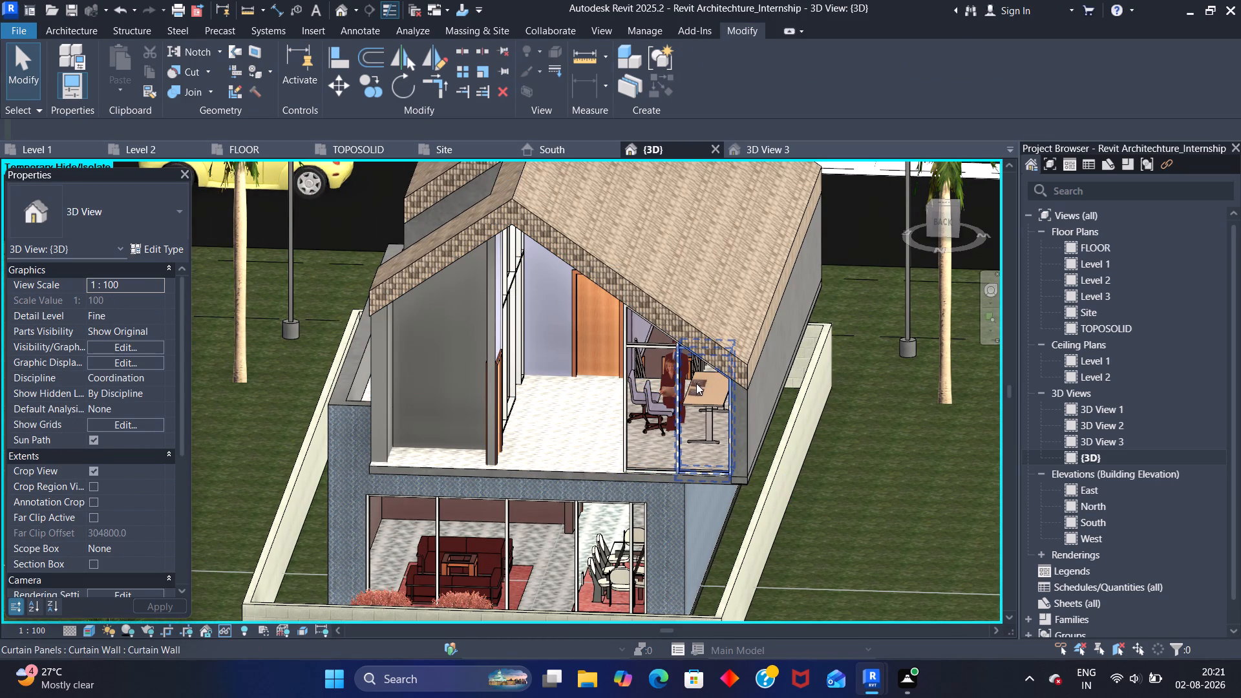
key("h")
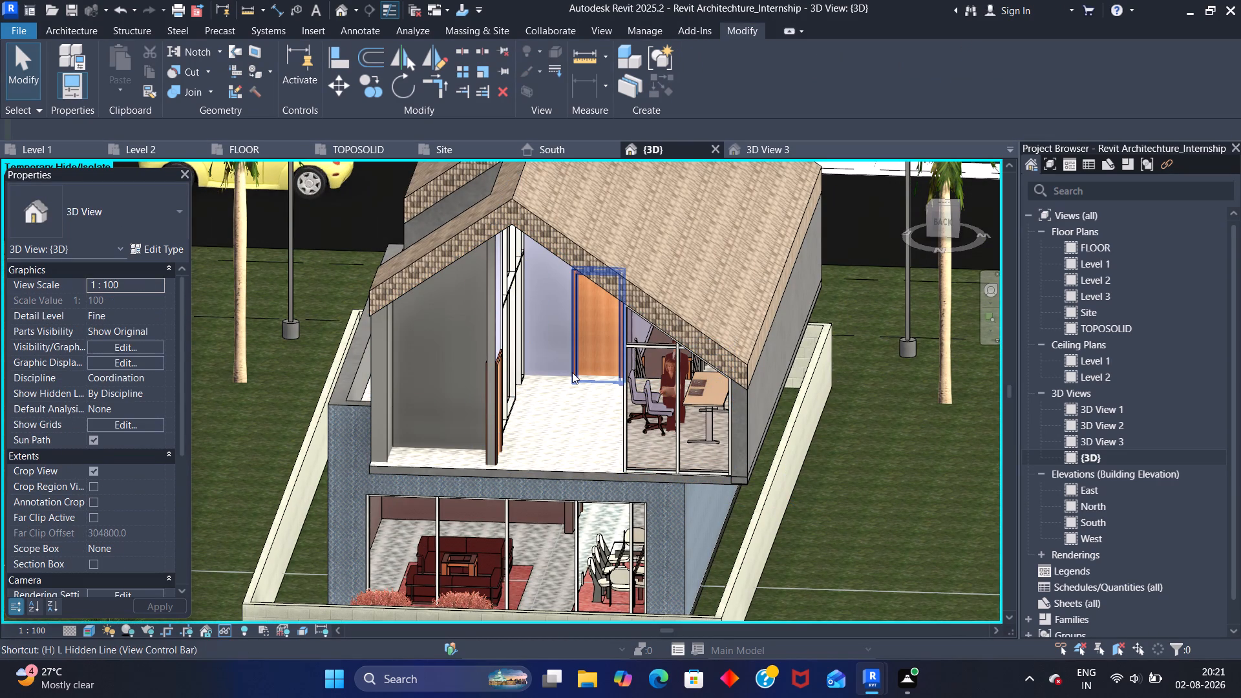
key("r")
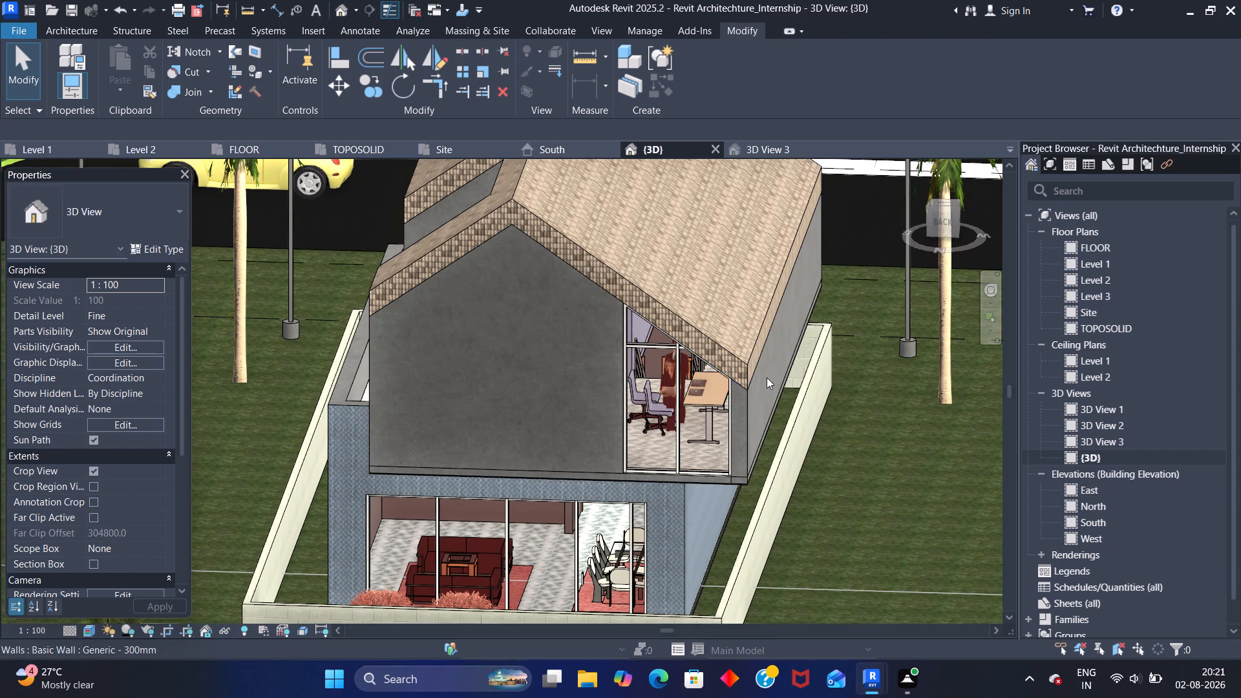
Temporarily hide the long upper-floor side wall, examine the interior and front from around the house, and restore the wall.
middle_click_drag(767, 372, 681, 396)
middle_click_drag(706, 398, 589, 396, "shift")
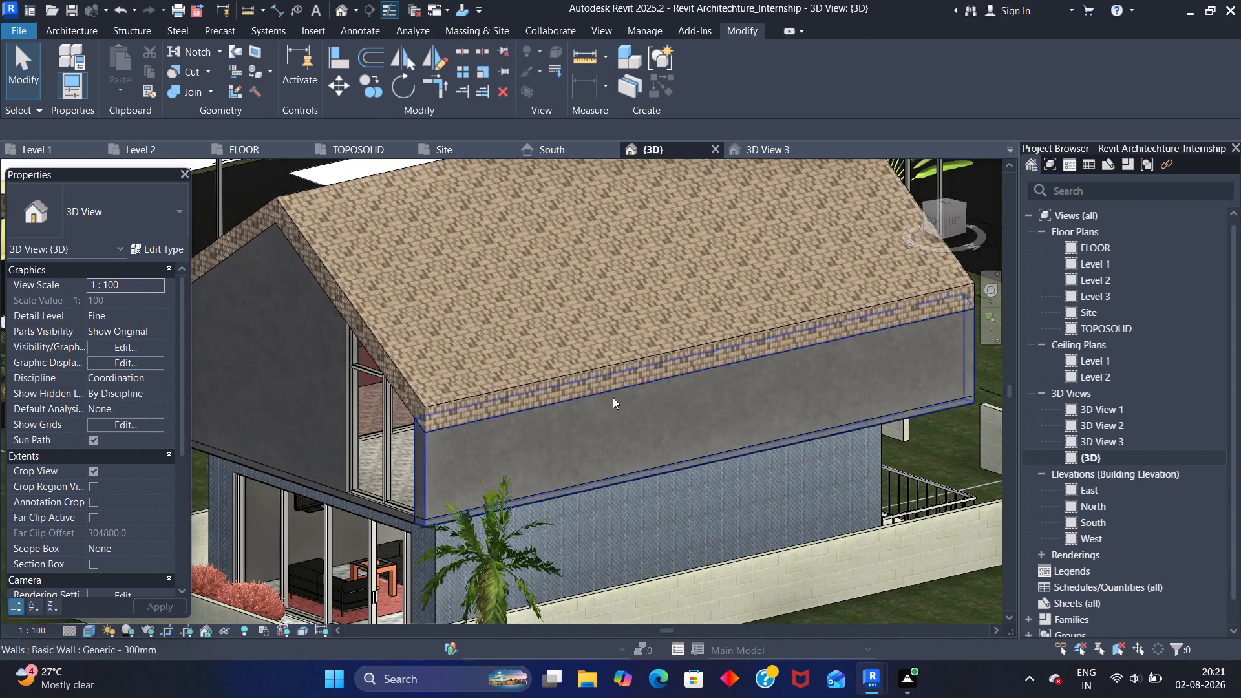
left_click(635, 386)
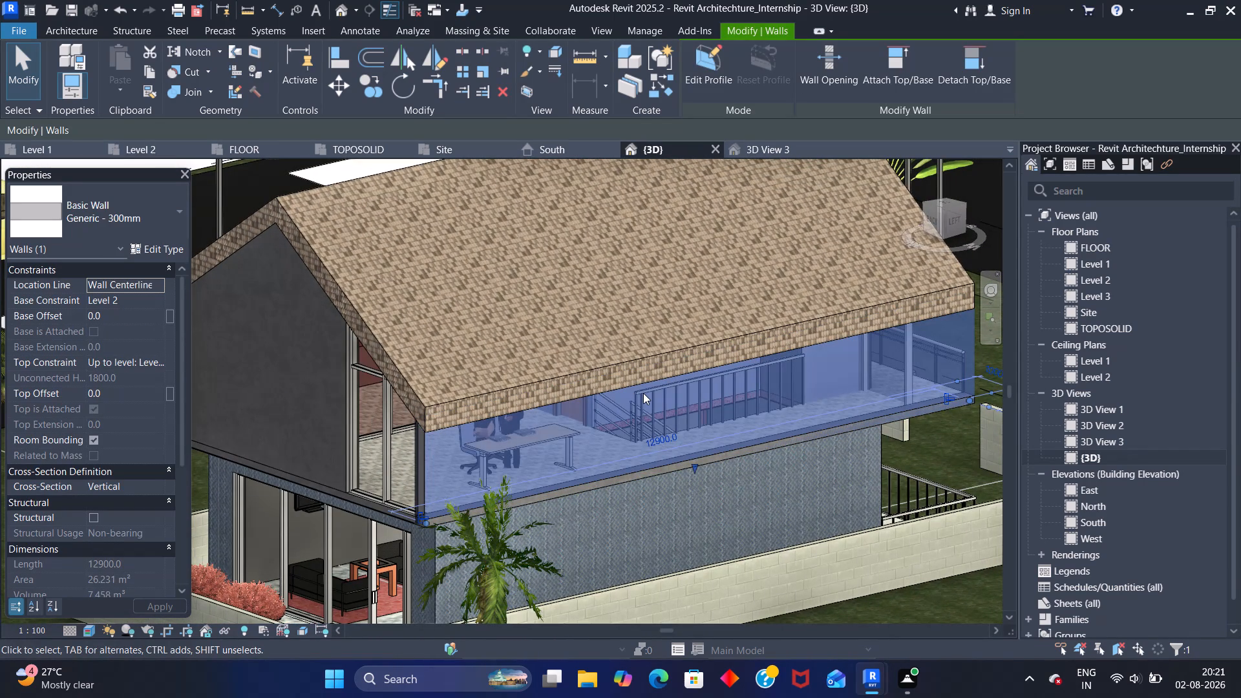
type("hh")
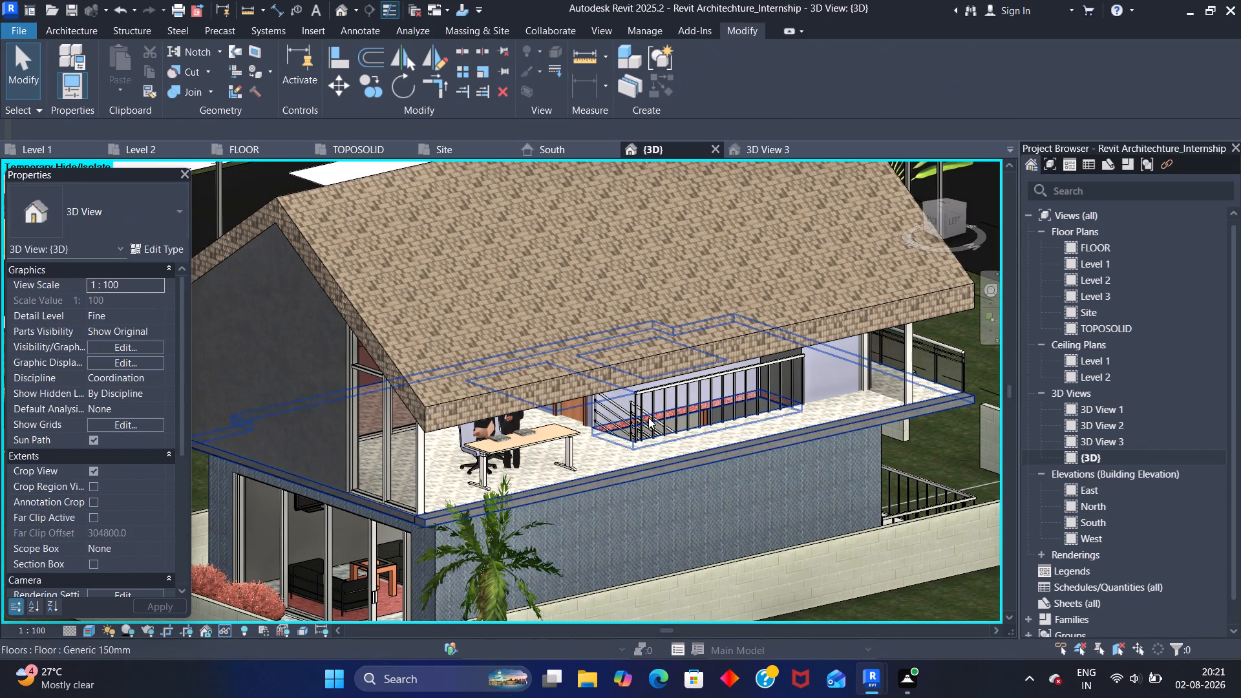
middle_click_drag(672, 417, 459, 341, "shift")
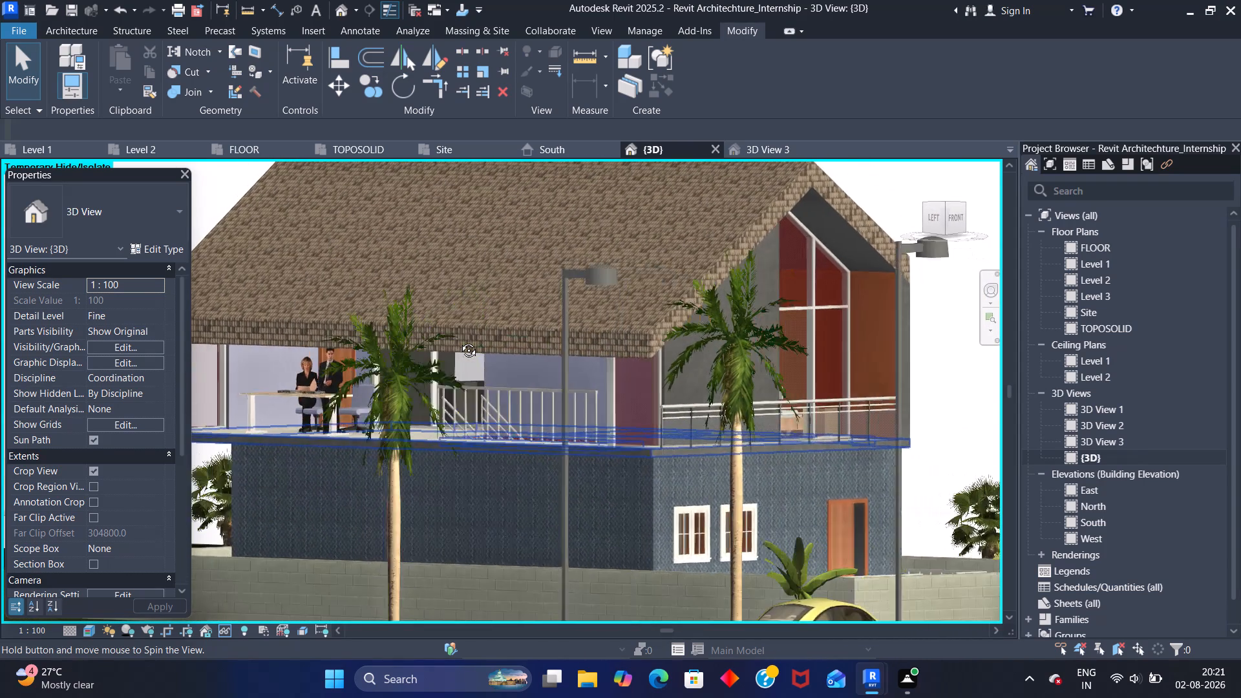
middle_click_drag(459, 341, 459, 341, "shift")
middle_click_drag(707, 366, 582, 366, "shift")
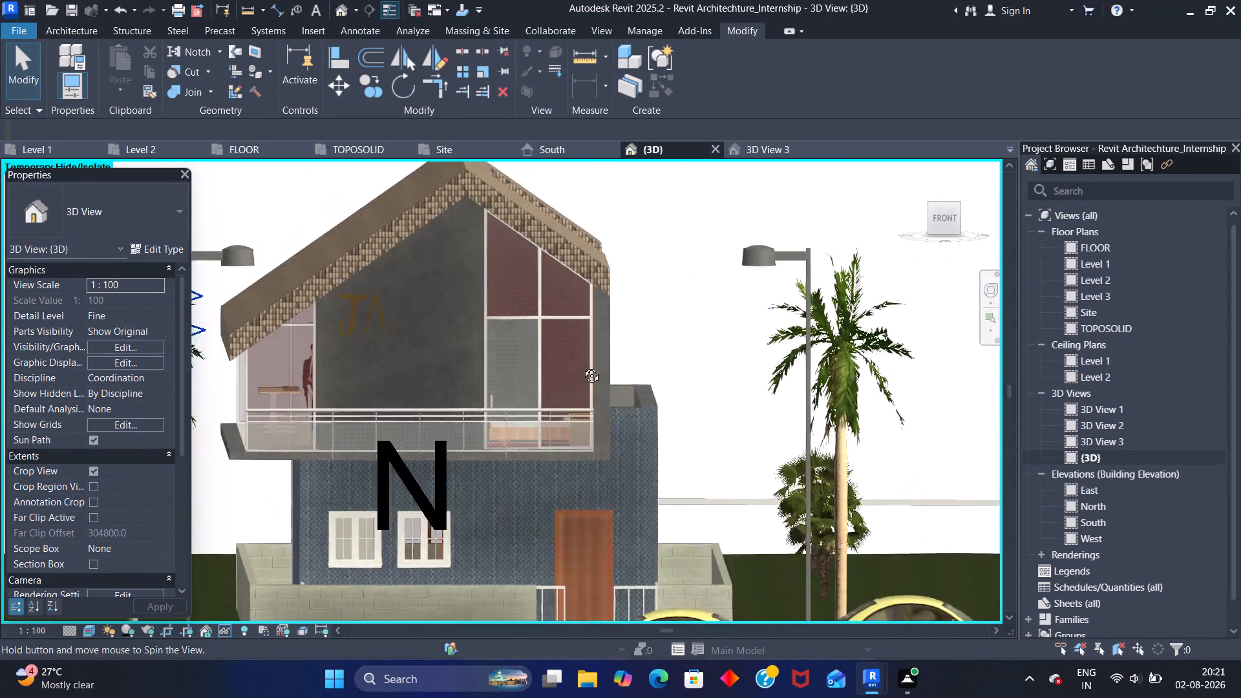
middle_click_drag(582, 366, 666, 378, "shift")
key("h")
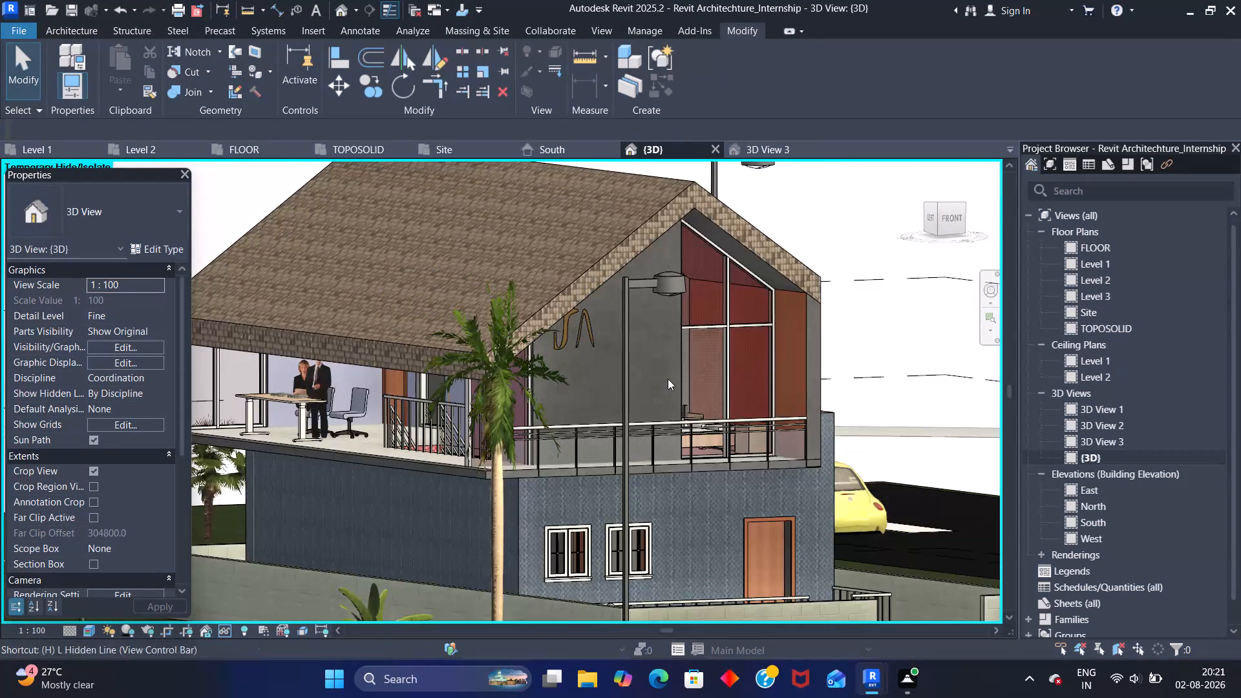
key("r")
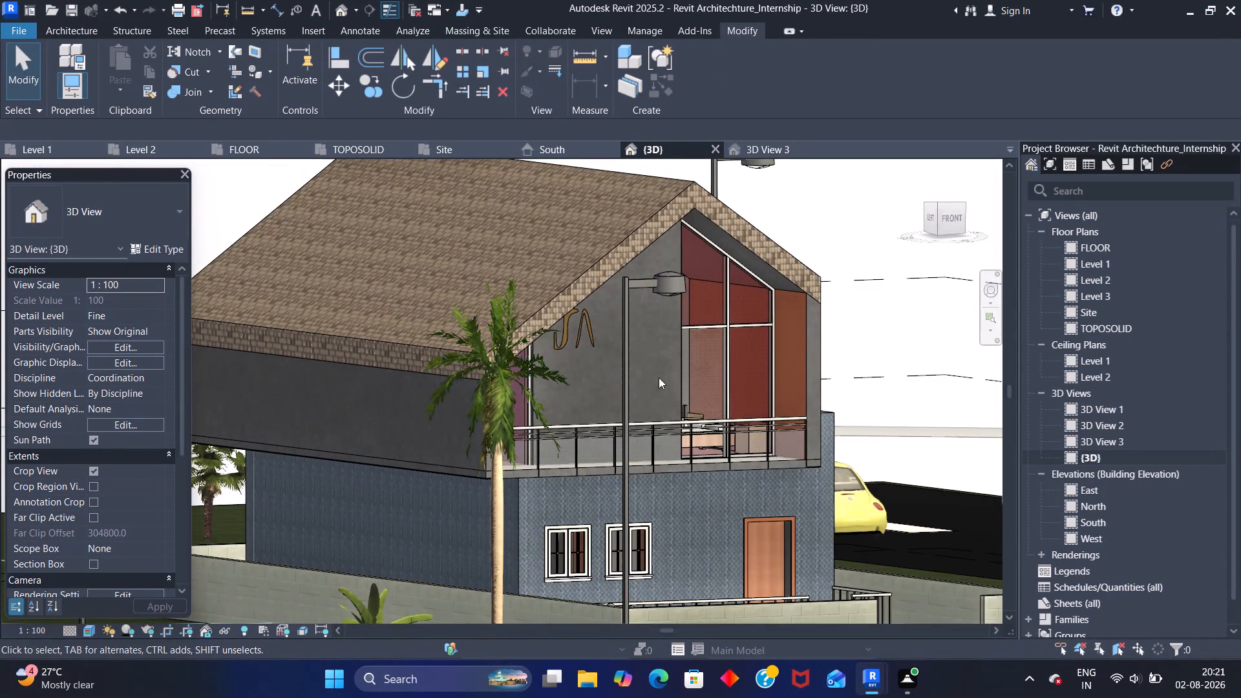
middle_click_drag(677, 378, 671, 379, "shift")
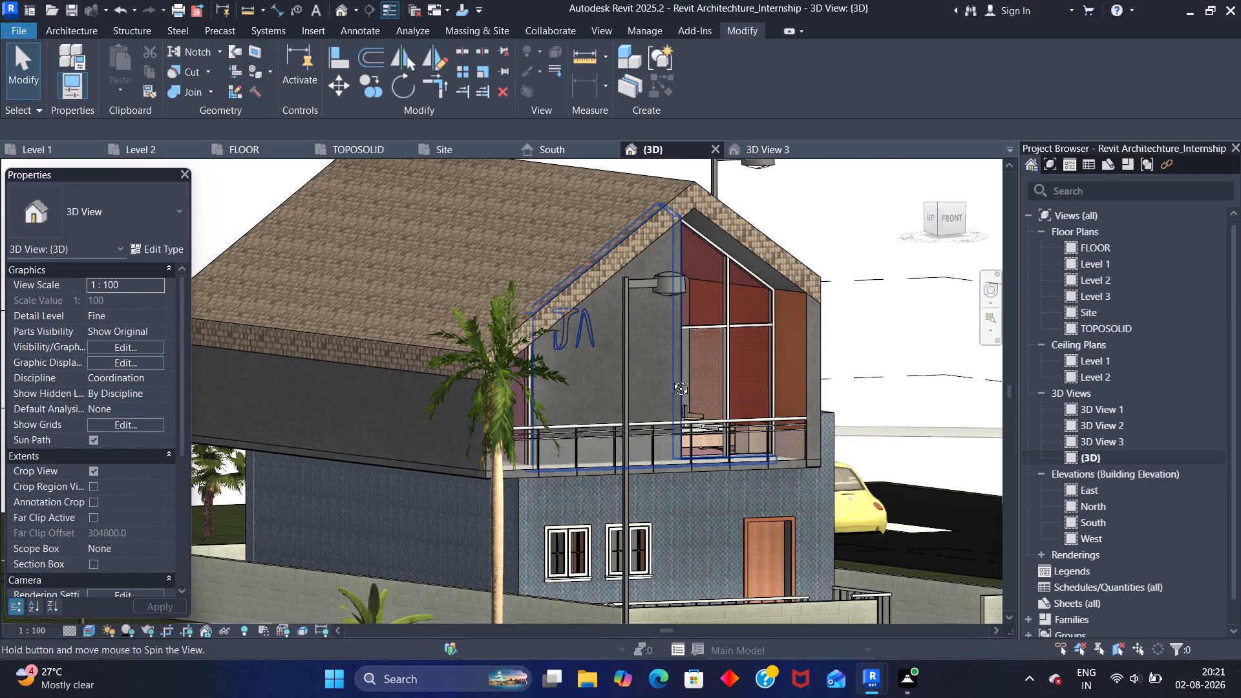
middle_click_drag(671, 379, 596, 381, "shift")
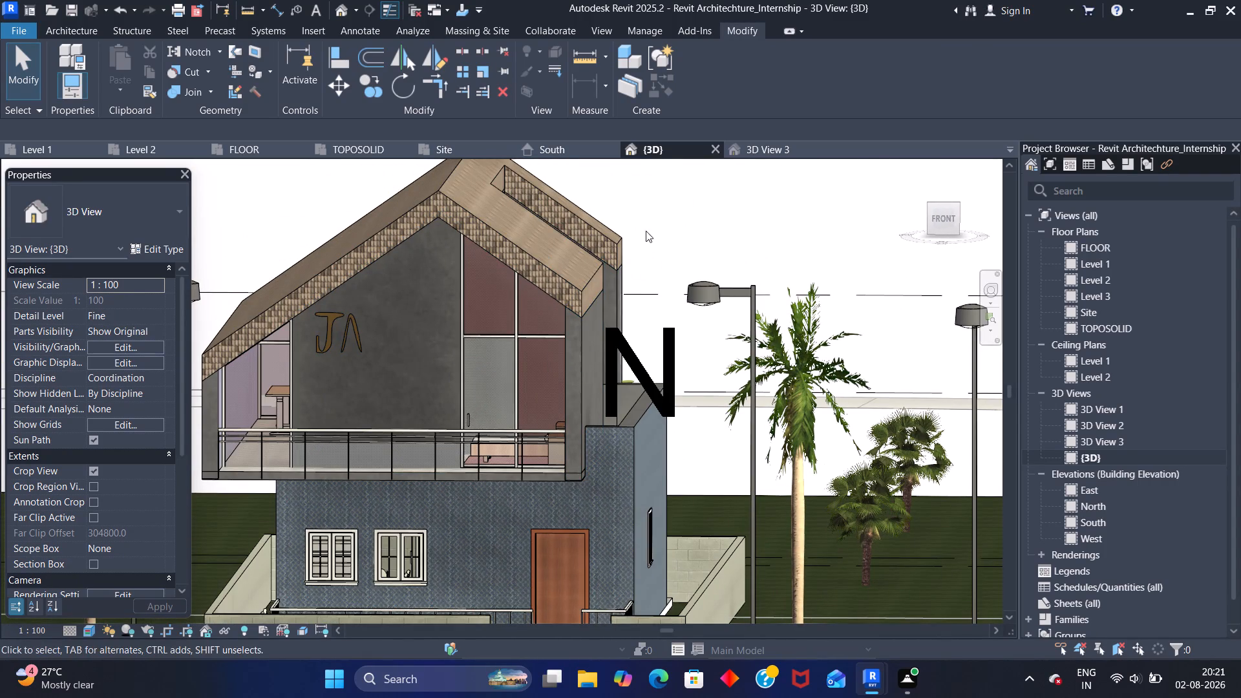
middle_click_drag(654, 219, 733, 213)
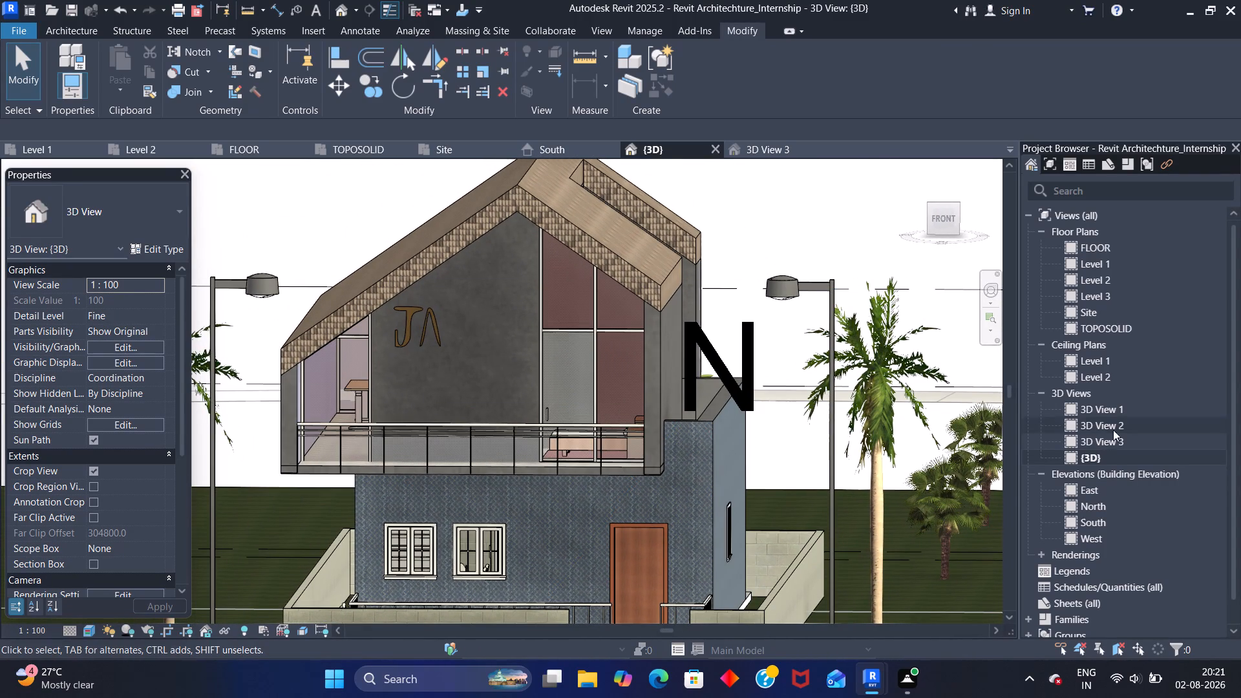
Open the East building elevation view.
double_click(1103, 485)
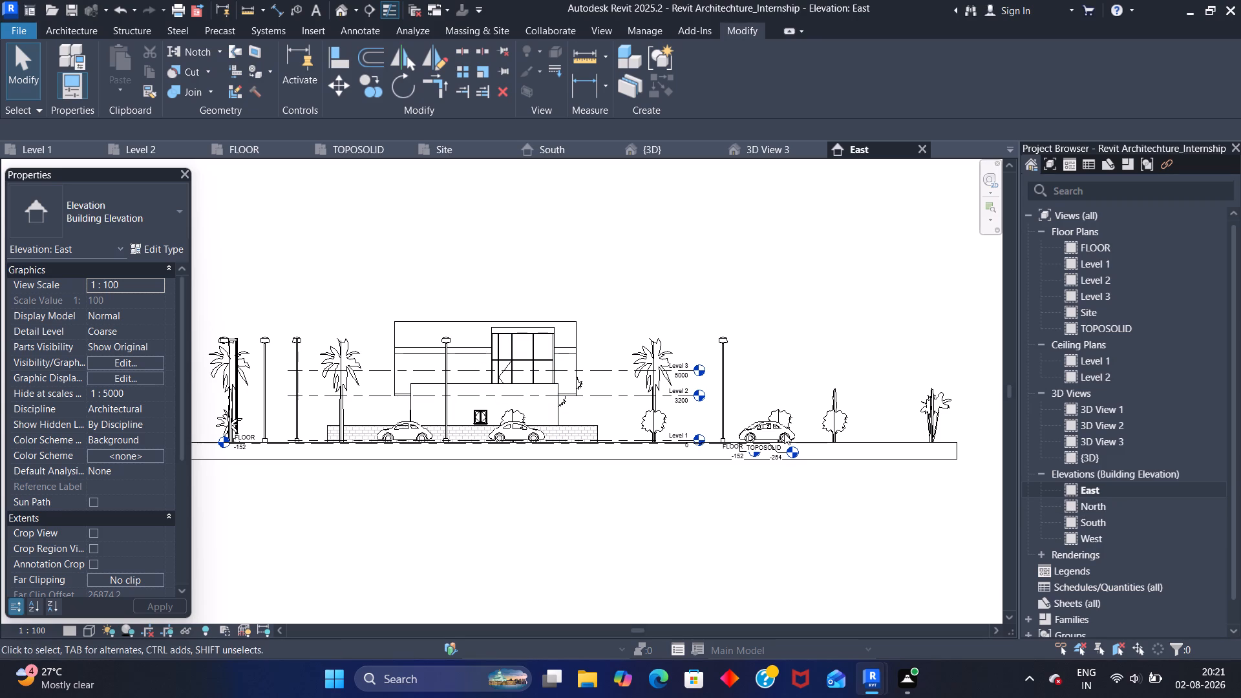
Open the North and South building elevations in turn and look over each facade with its surrounding site.
double_click(1087, 503)
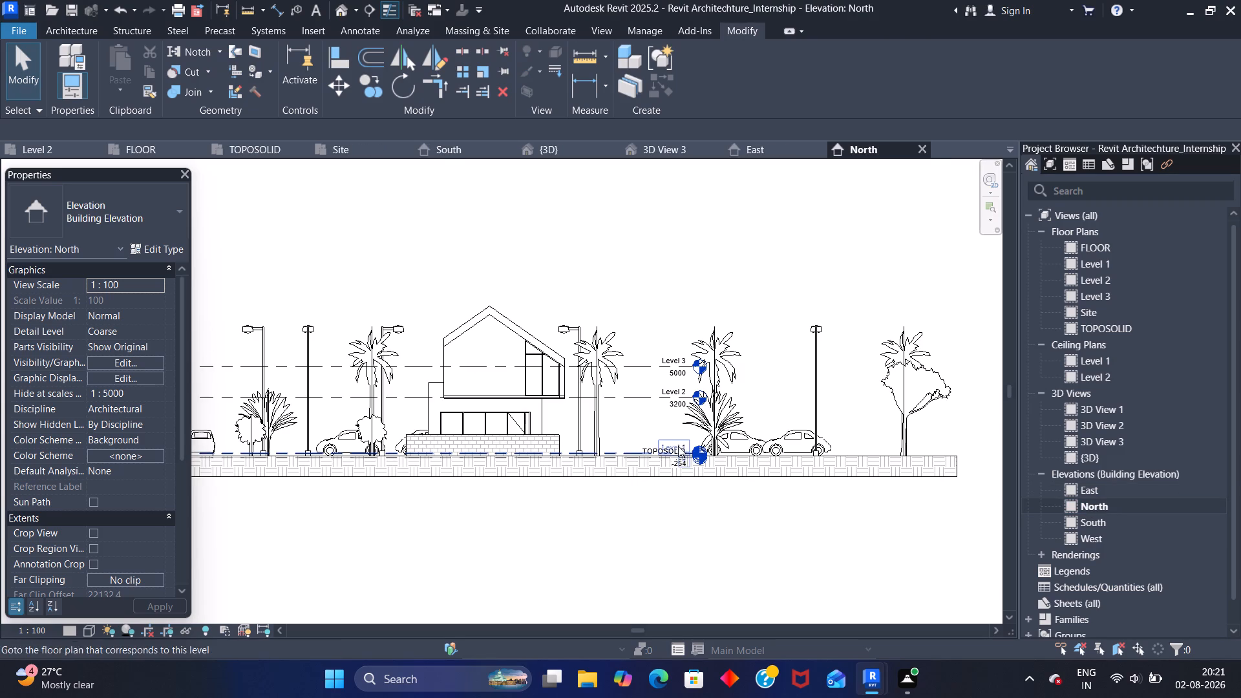
triple_click(1122, 523)
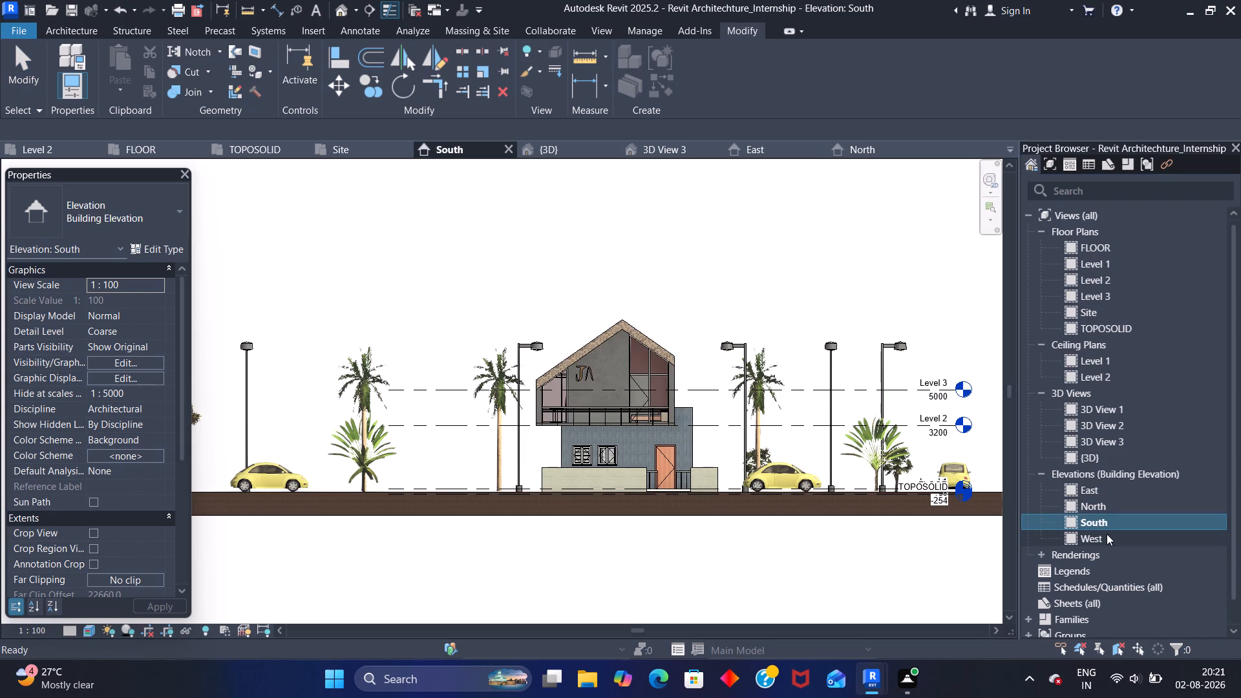
middle_click_drag(530, 250, 522, 237)
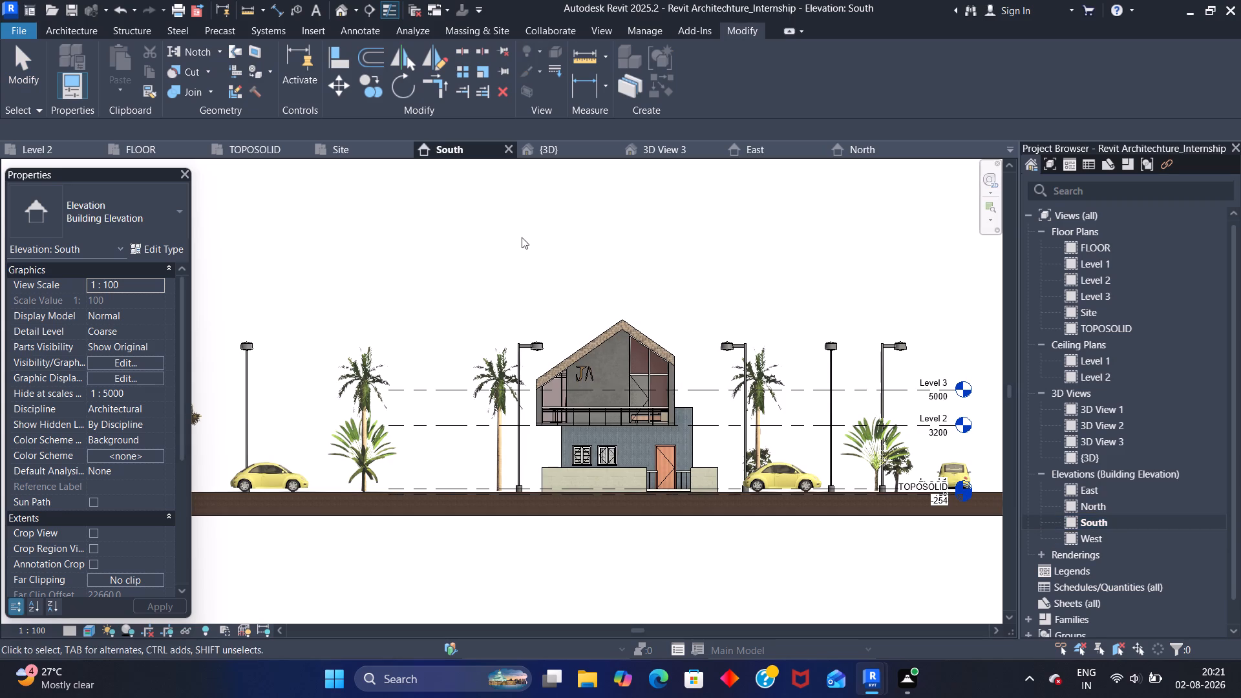
middle_click_drag(522, 237, 518, 233)
scroll(549, 261, "down", 1)
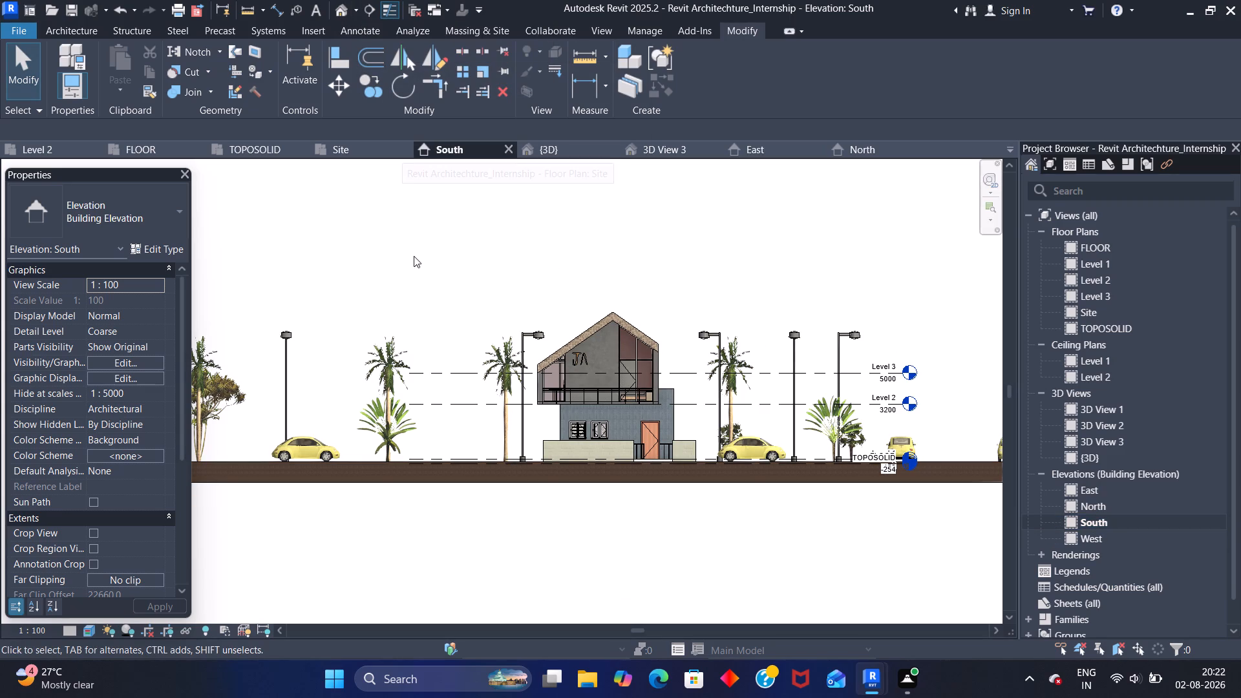
Create a perspective camera view from the South elevation, with the eye below the ground and the target just above the roof peak.
left_click(357, 6)
left_click(359, 45)
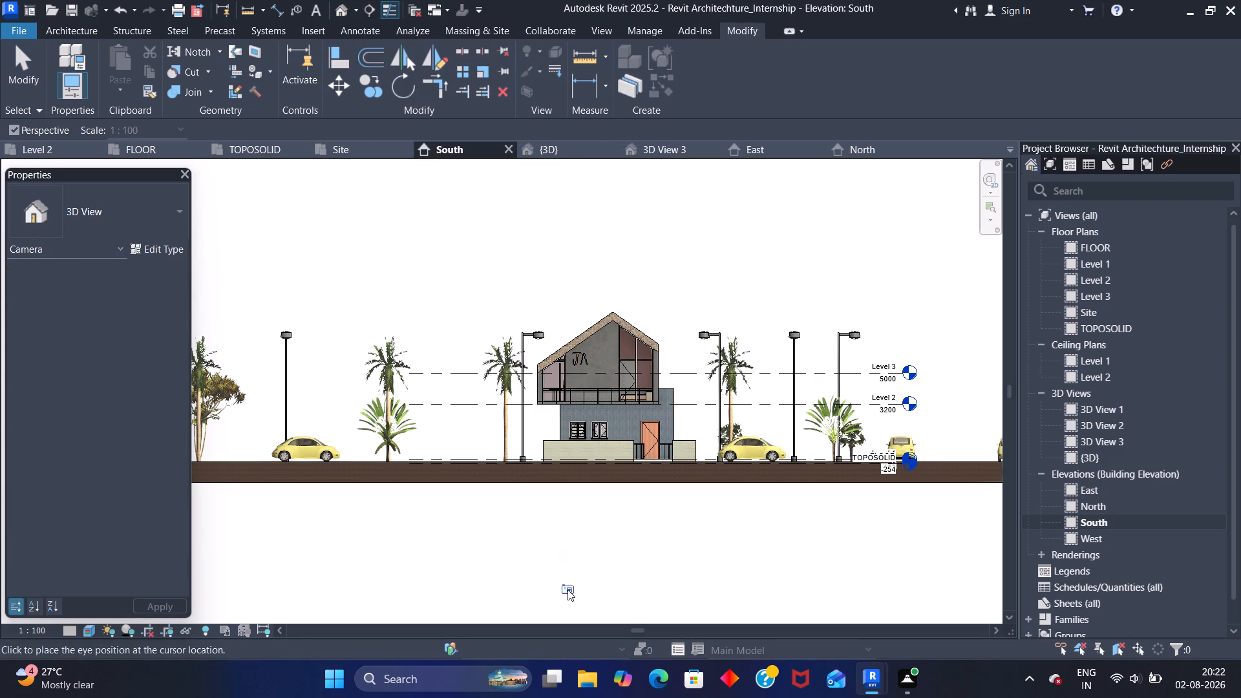
left_click(570, 586)
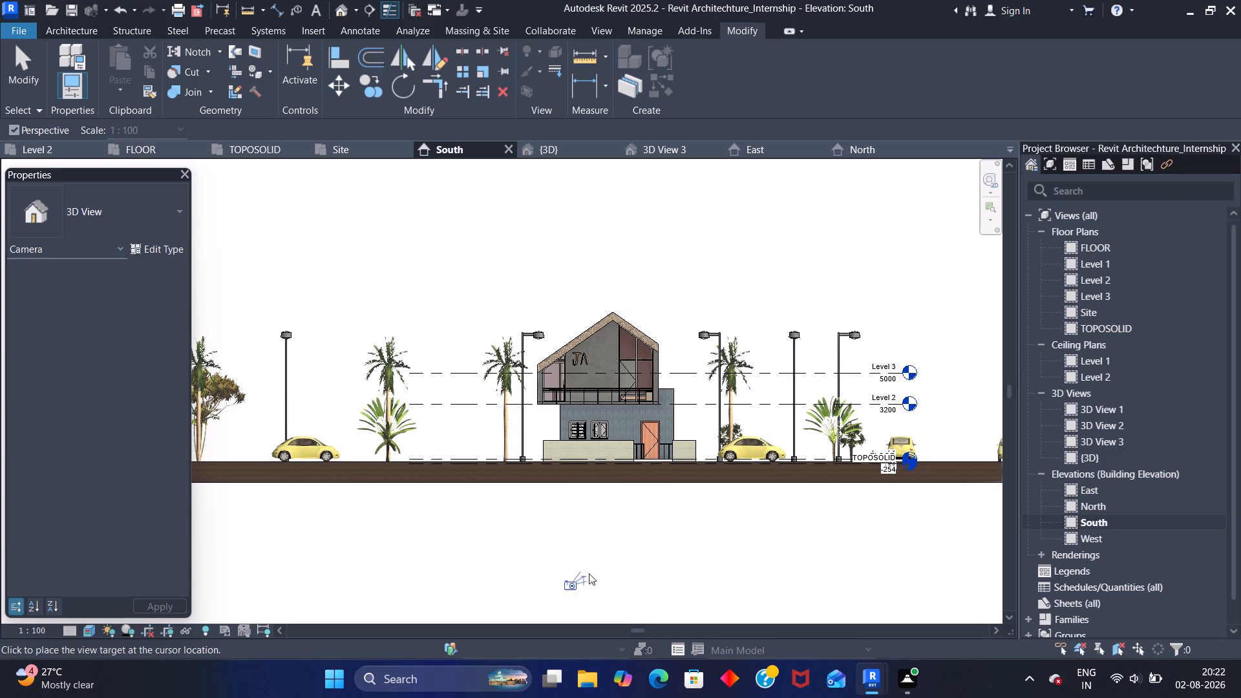
left_click(600, 303)
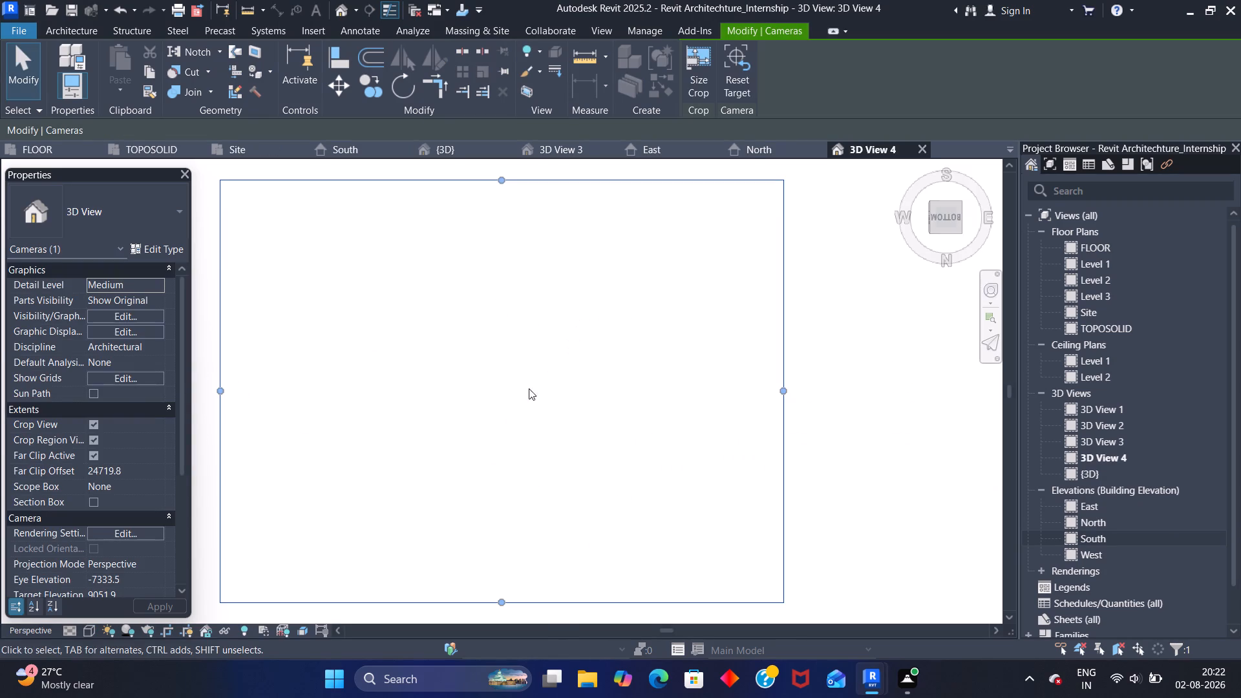
Examine the framing of the new camera view, 3D View 4, and close it.
scroll(423, 372, "down", 4)
scroll(454, 361, "up", 1)
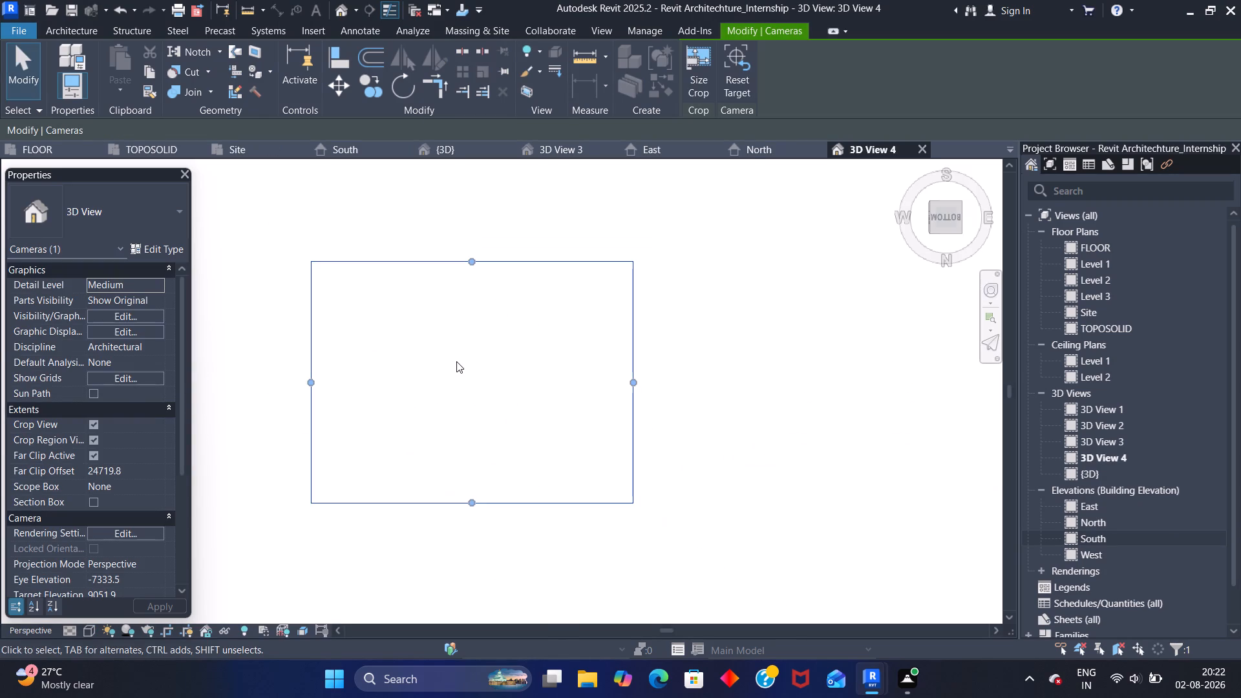
scroll(456, 361, "up", 4)
scroll(462, 367, "down", 2)
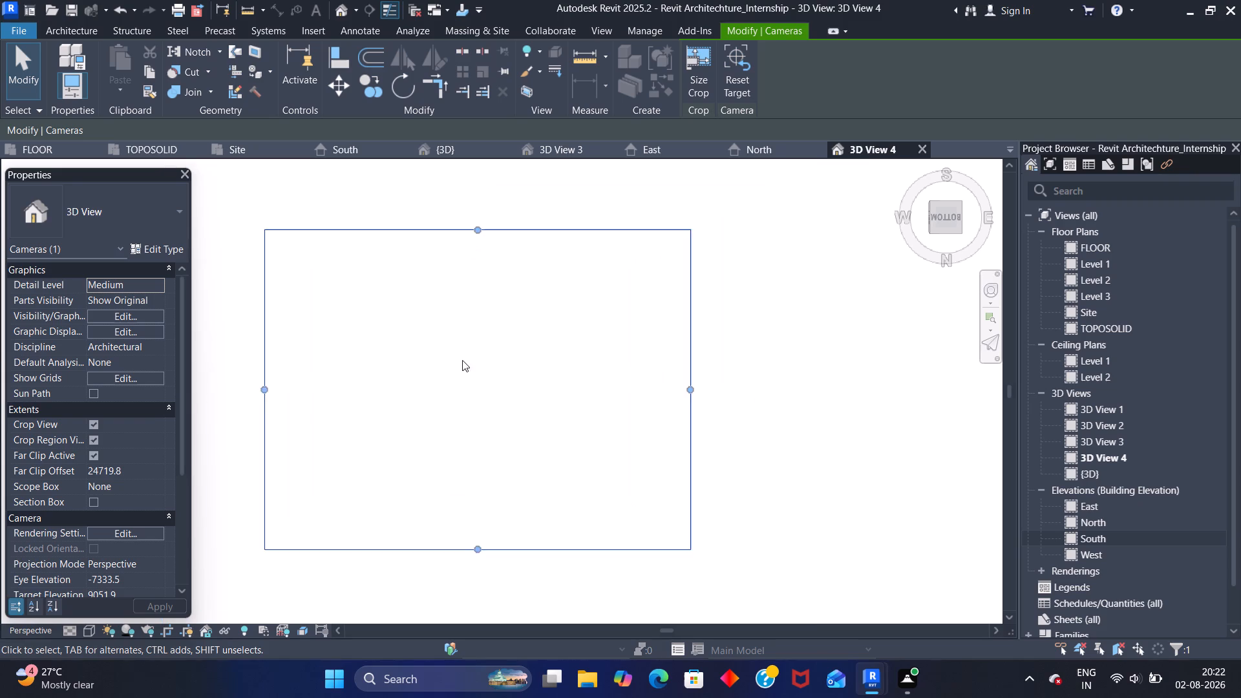
scroll(462, 360, "down", 7)
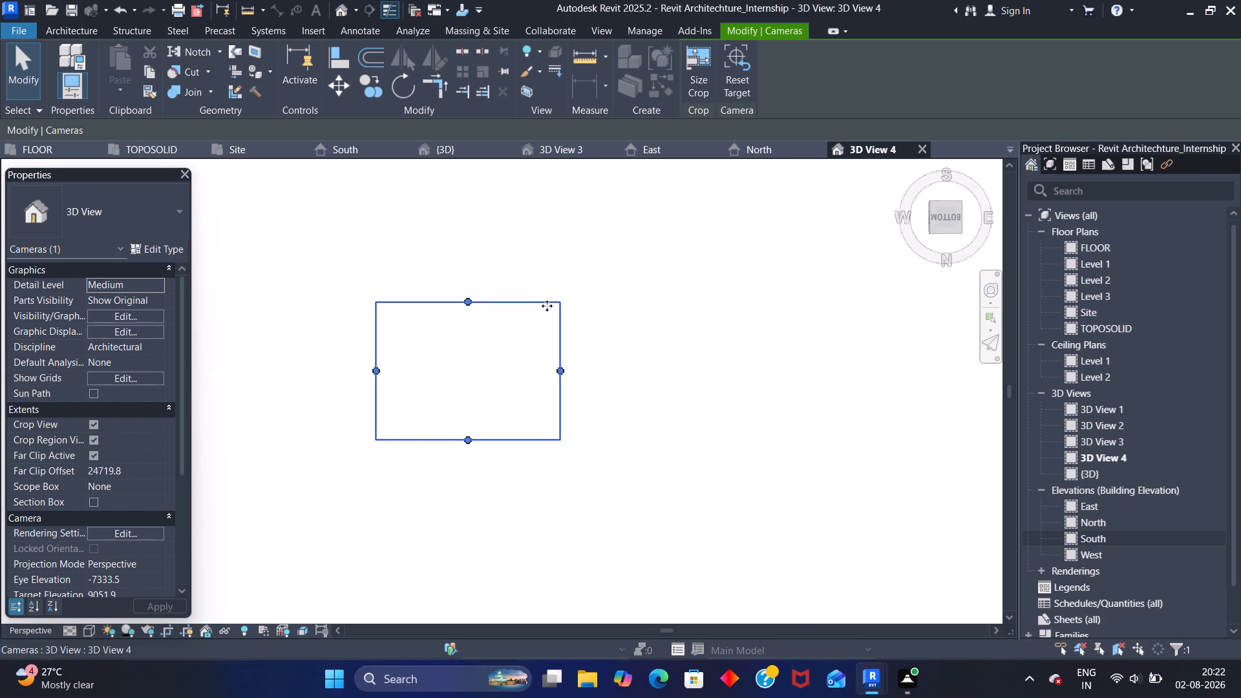
left_click(921, 143)
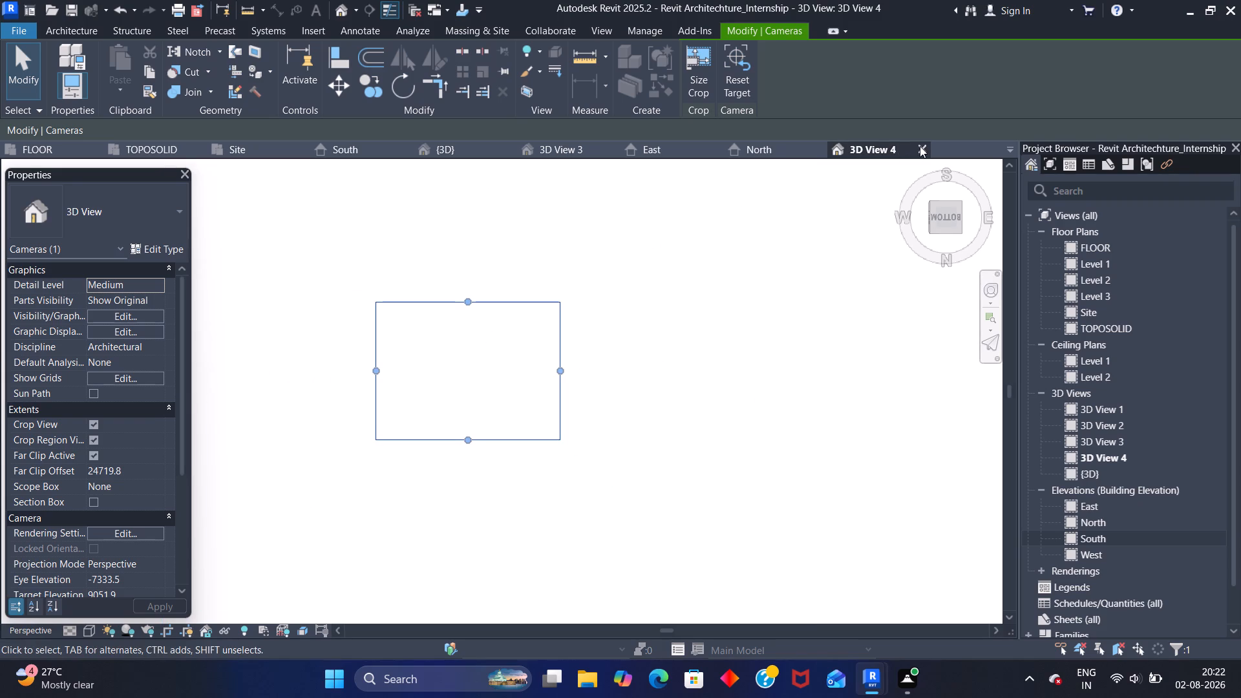
left_click(920, 147)
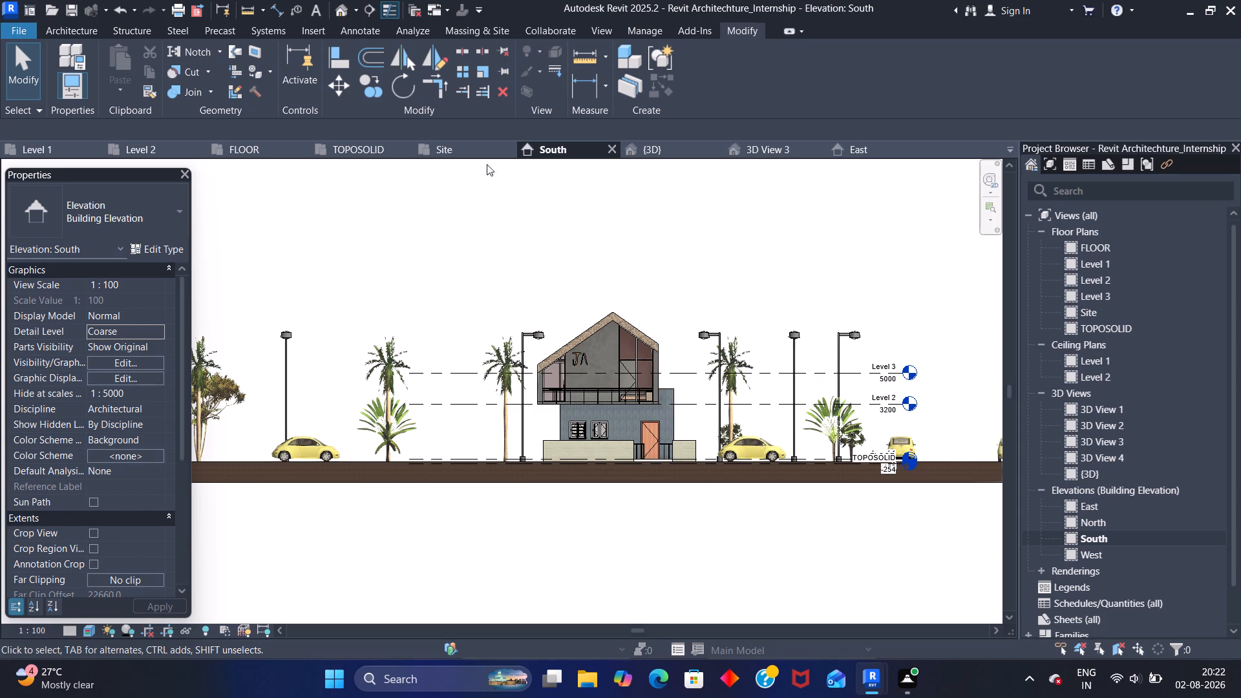
Create another South elevation camera view, with the eye farther below the ground and the target well above the roof peak.
left_click(356, 8)
left_click(363, 47)
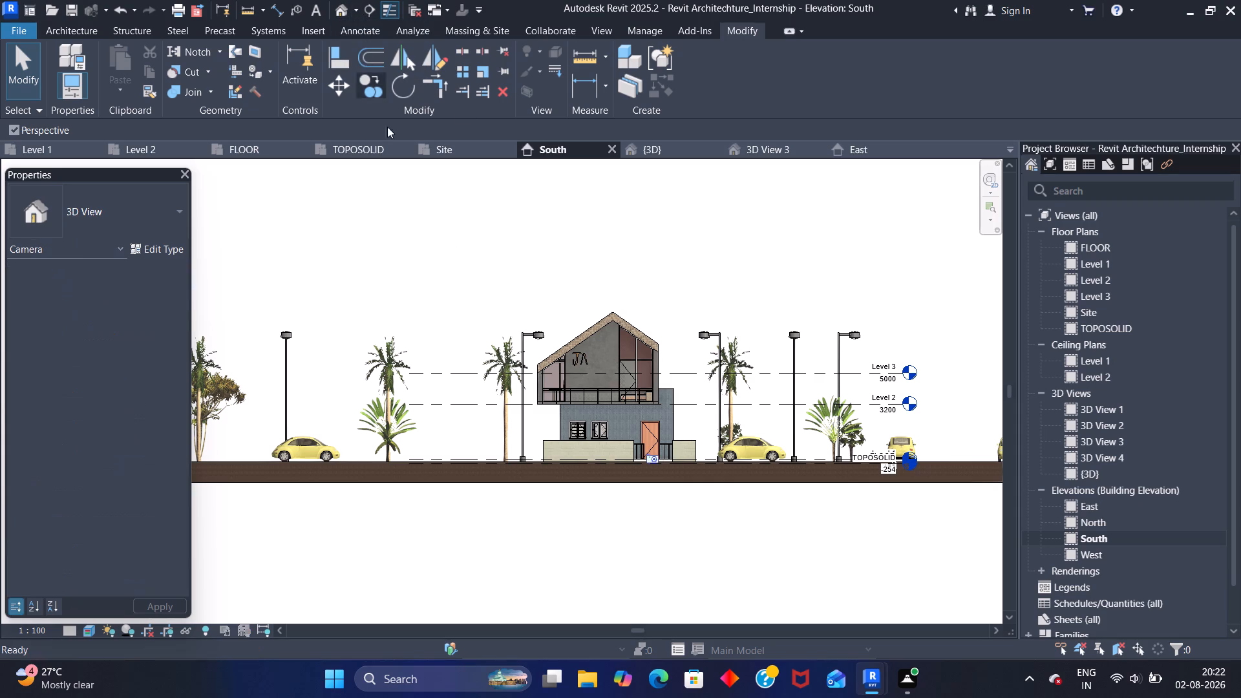
left_click(609, 607)
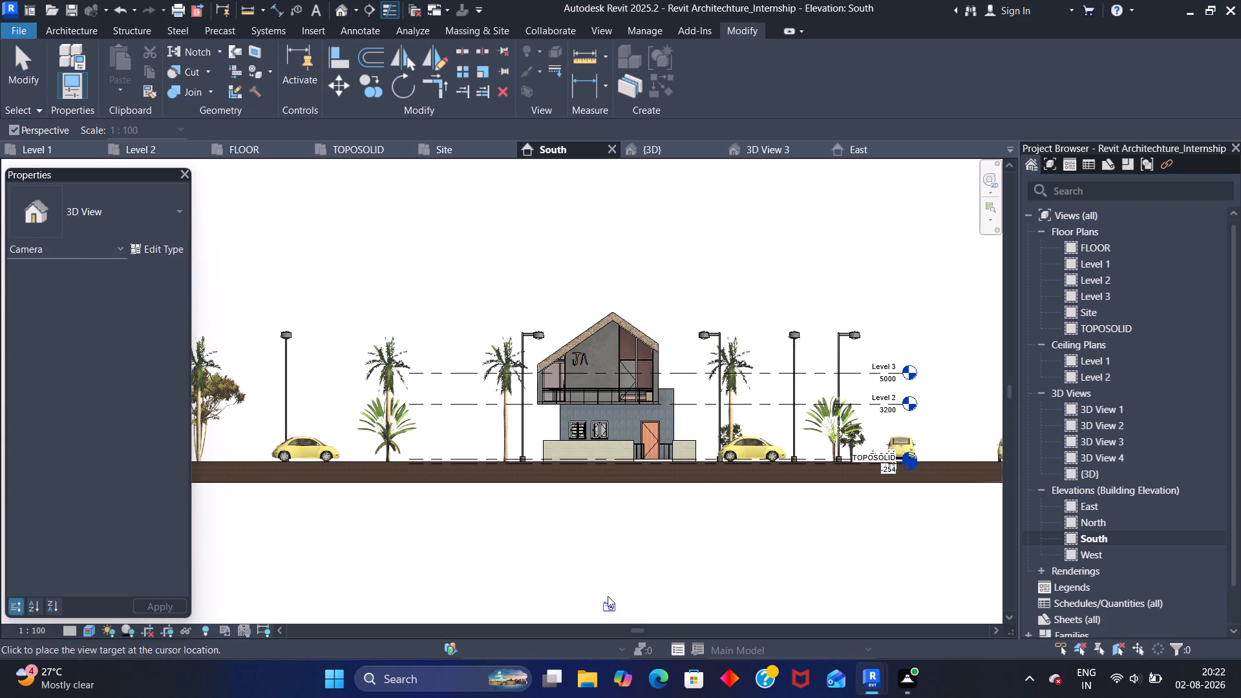
left_click(600, 263)
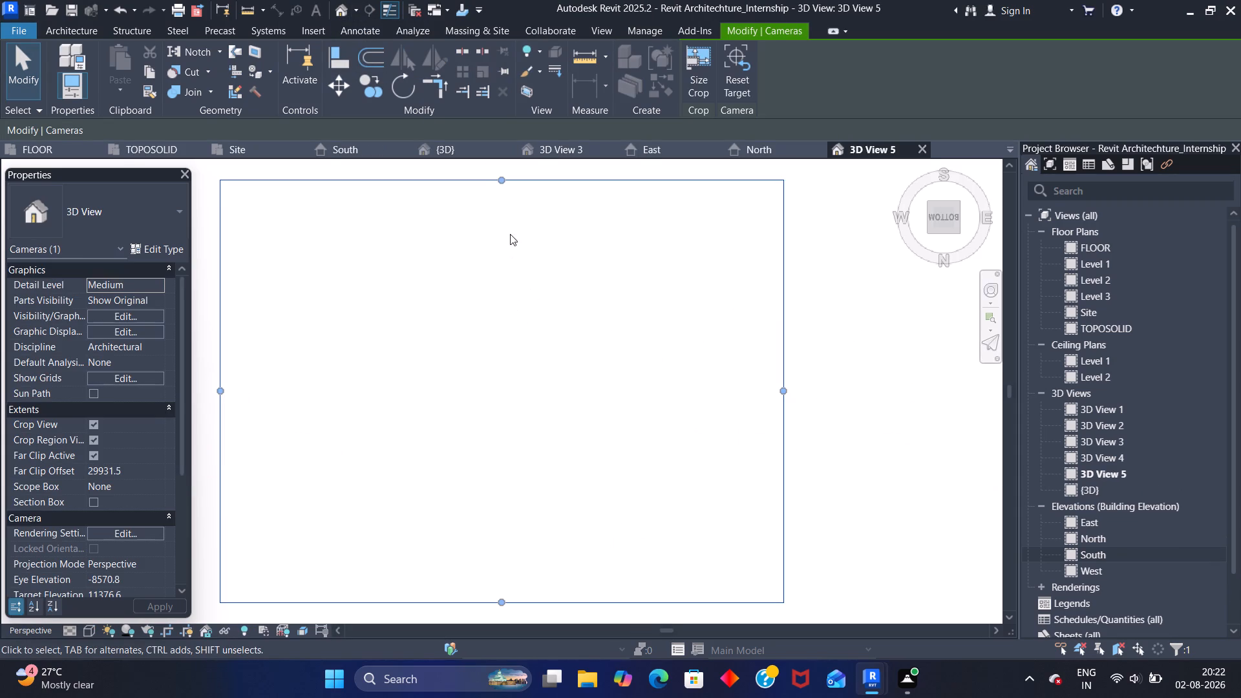
Enlarge the crop region of 3D View 5 by extending its right, left, top and bottom edges outward.
middle_click_drag(507, 176, 509, 161)
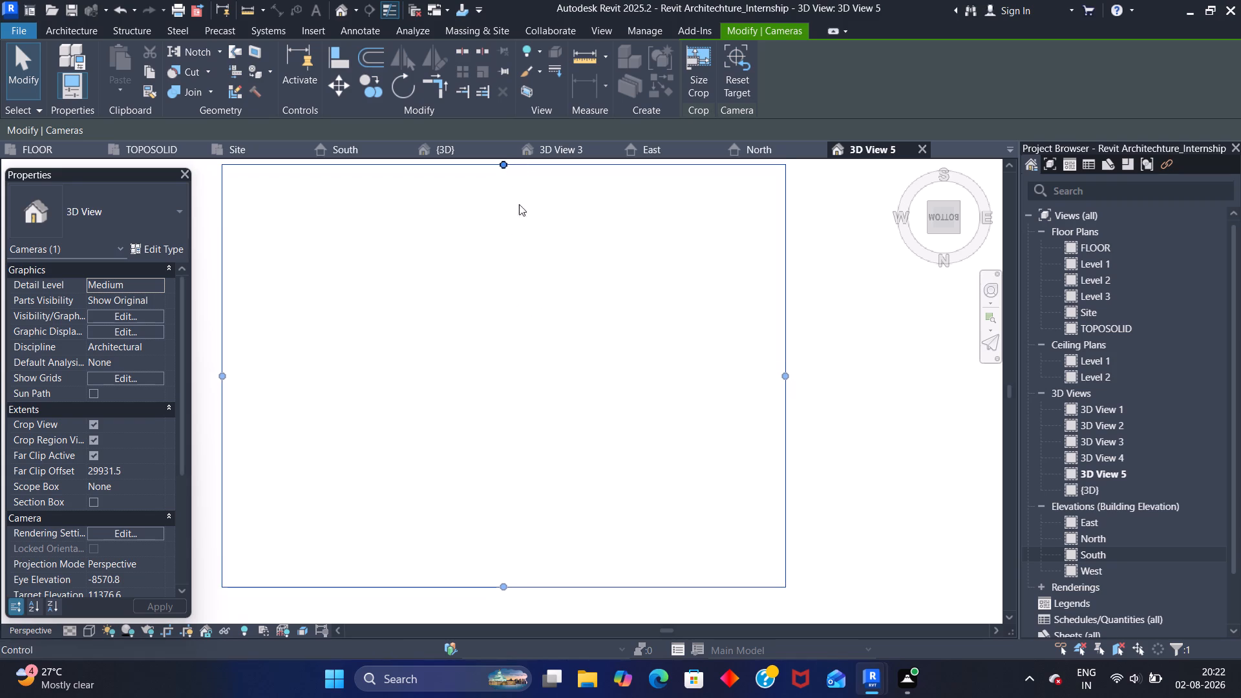
left_click_drag(789, 374, 918, 375)
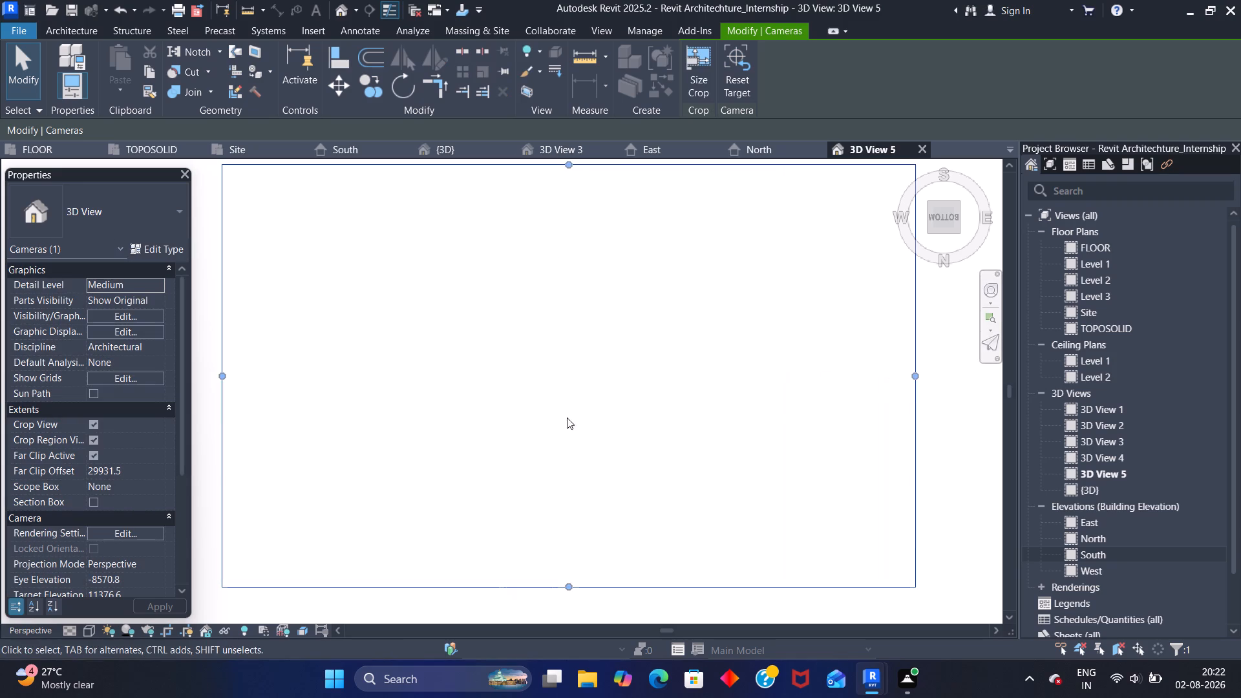
scroll(541, 395, "down", 5)
left_click_drag(390, 385, 250, 406)
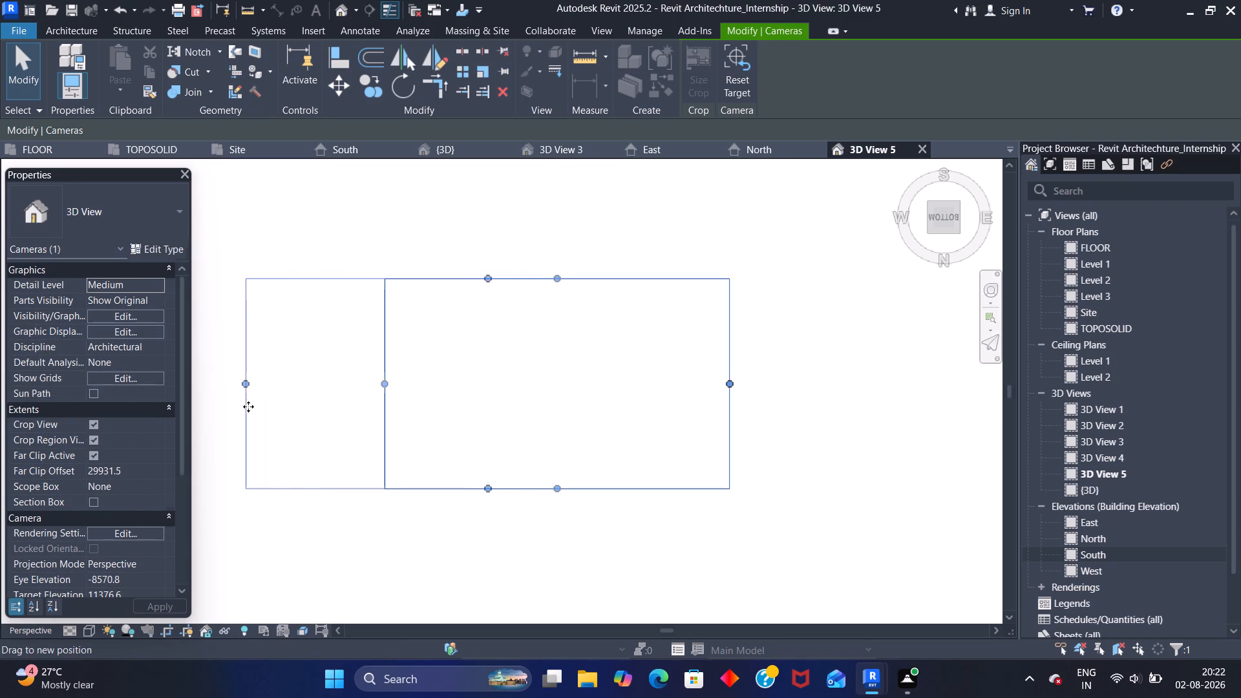
left_click_drag(491, 278, 494, 187)
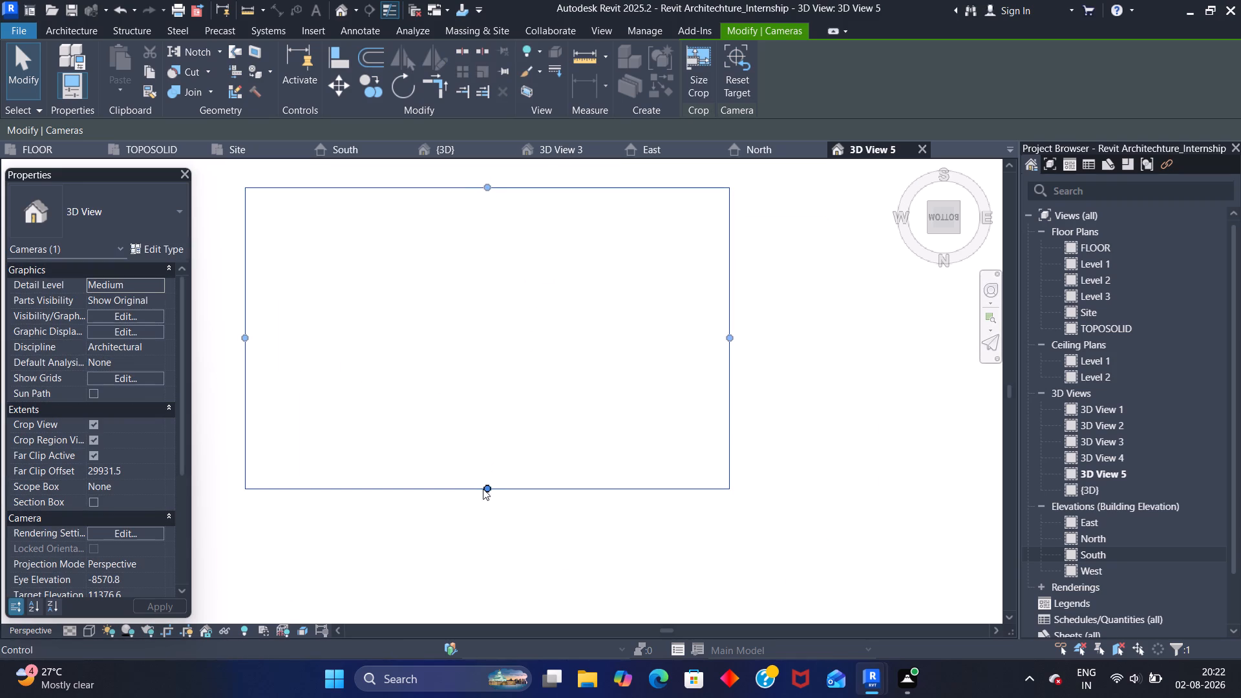
left_click_drag(482, 491, 497, 341)
left_click_drag(493, 333, 496, 689)
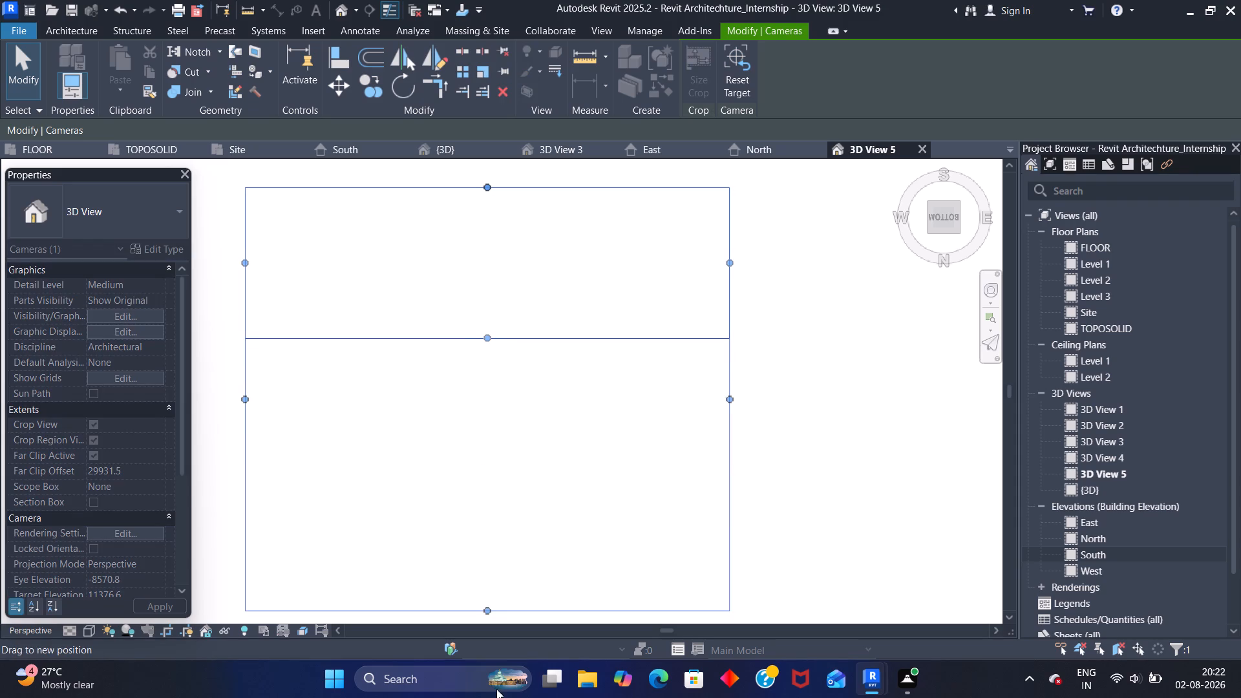
left_click_drag(496, 689, 498, 690)
scroll(487, 542, "down", 4)
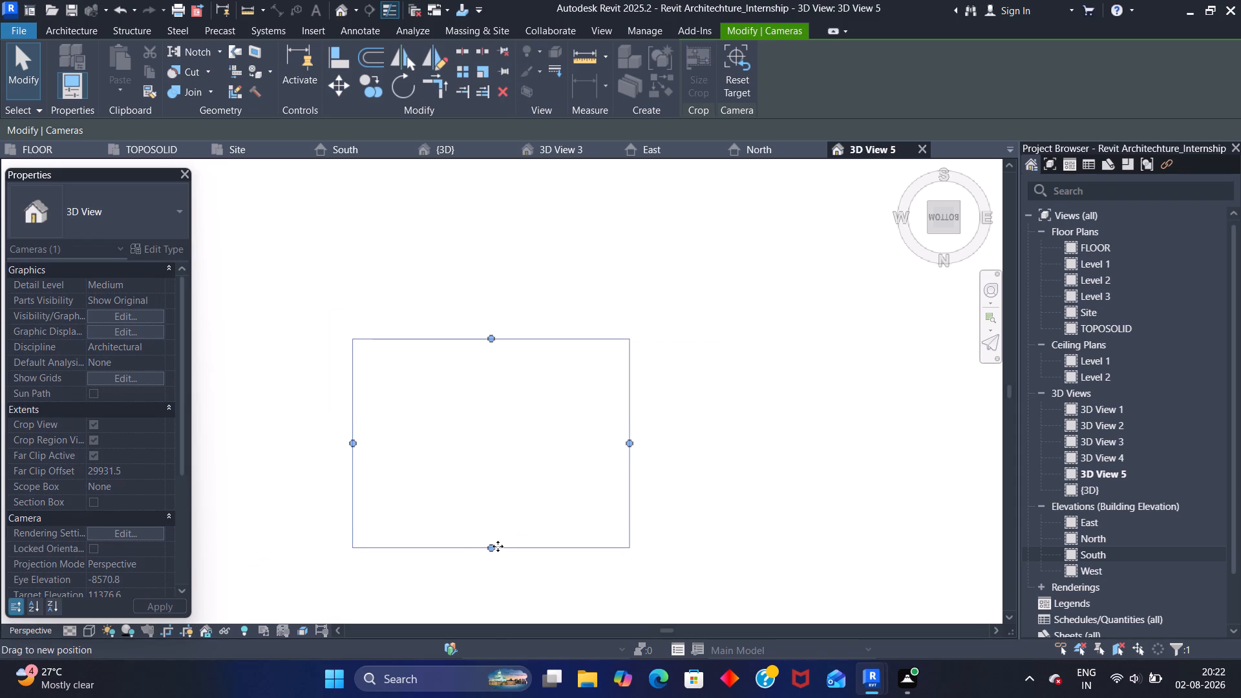
left_click(496, 546)
Extend the 3D View 5 crop region further downward, upward and out to both sides.
left_click_drag(488, 548, 488, 619)
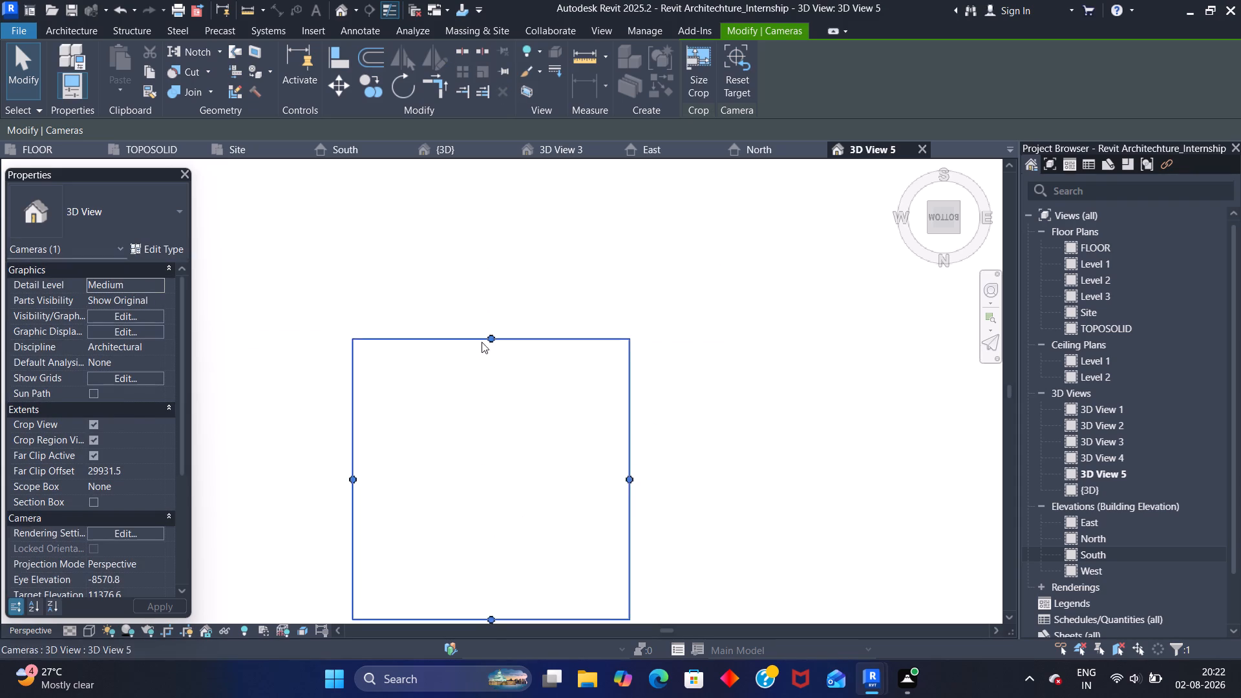
left_click_drag(486, 337, 525, 192)
left_click_drag(624, 410, 672, 397)
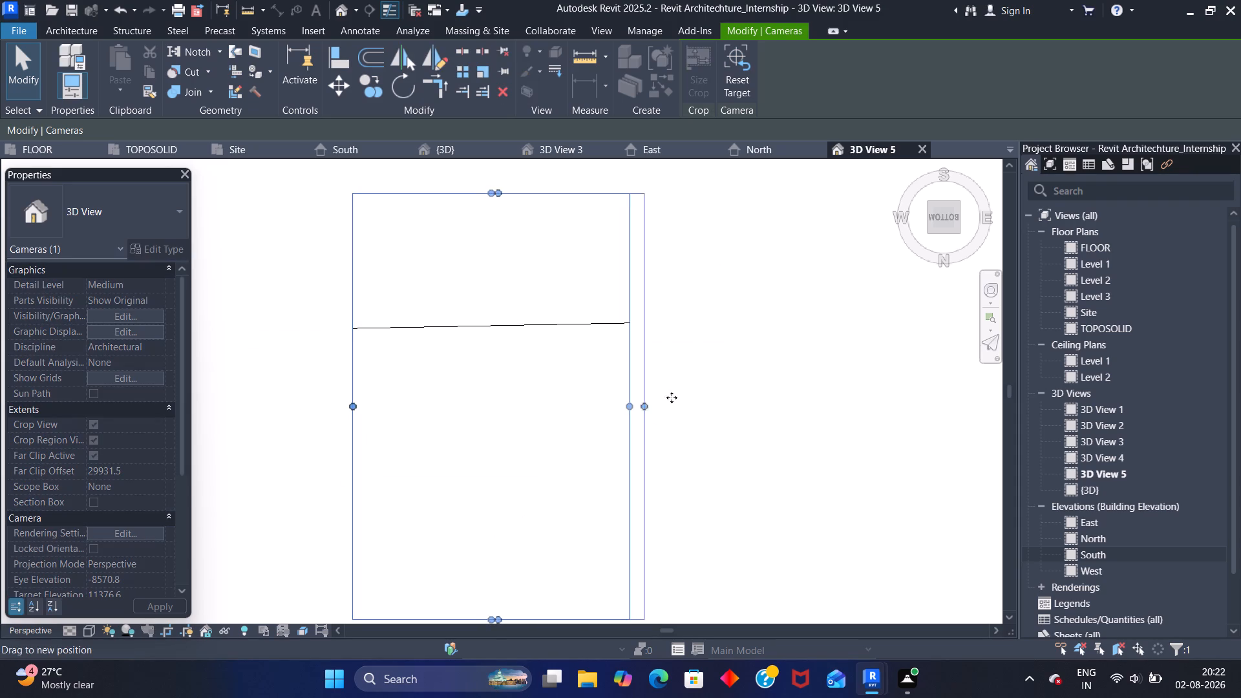
left_click_drag(672, 397, 805, 367)
left_click_drag(368, 404, 259, 399)
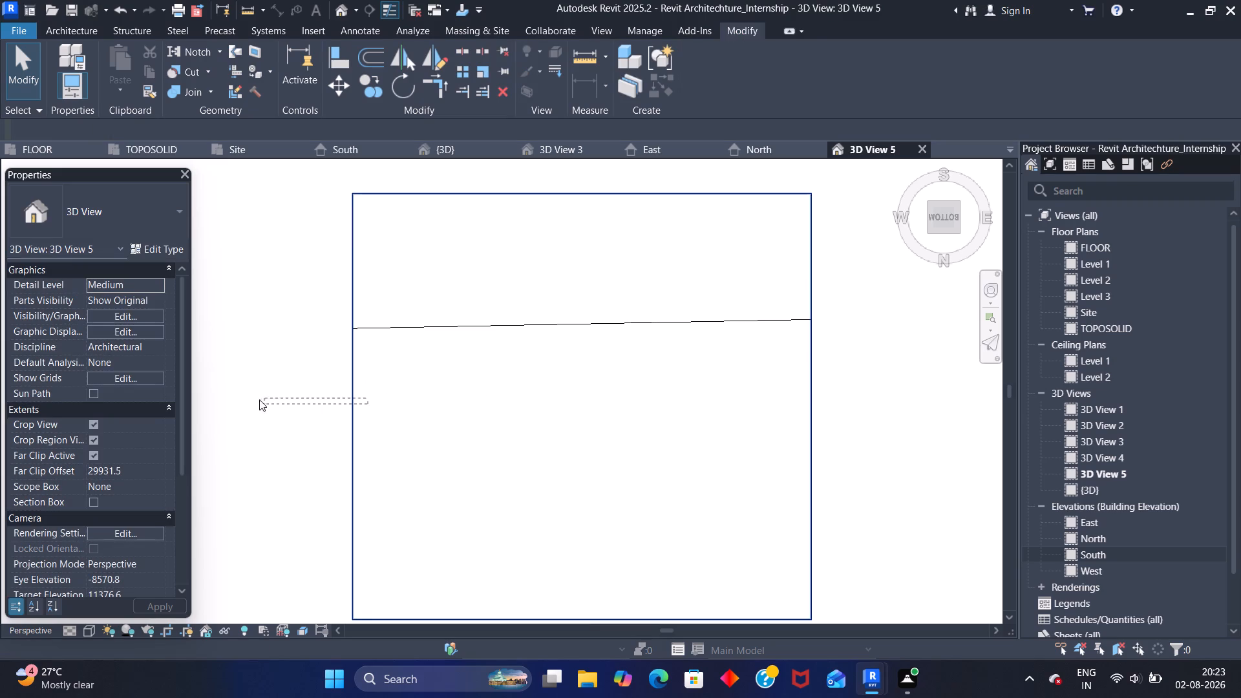
left_click_drag(259, 399, 258, 399)
left_click(352, 407)
left_click_drag(349, 407, 270, 410)
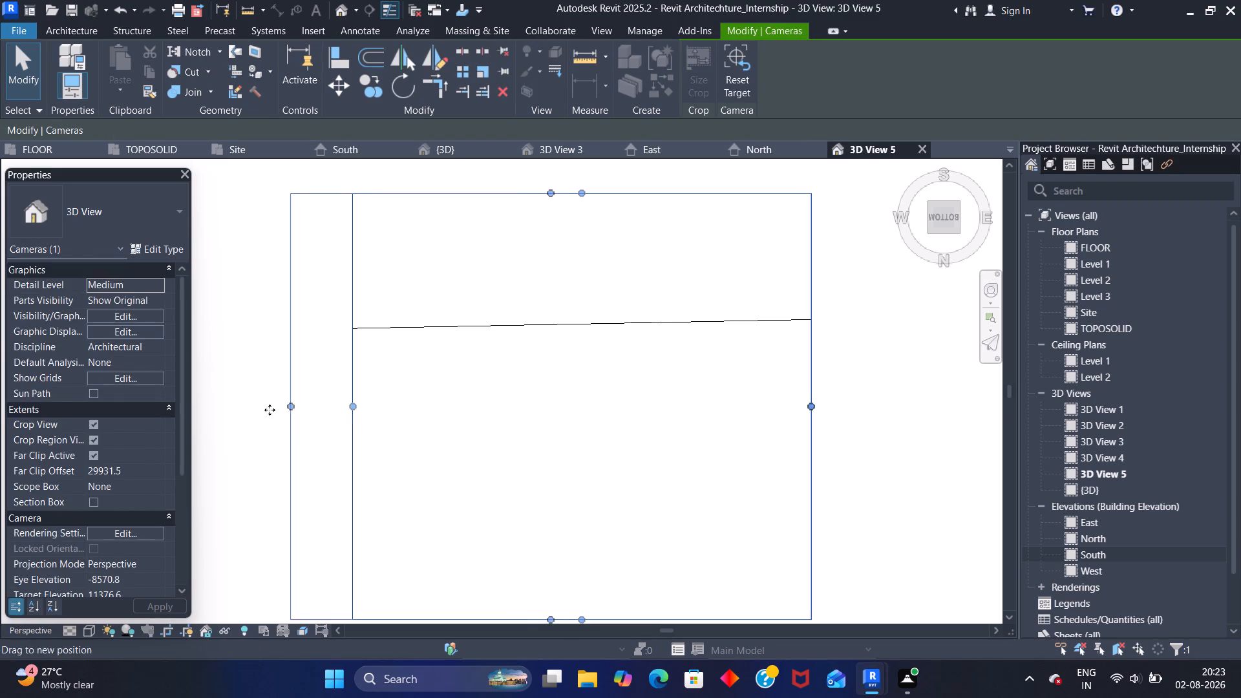
left_click_drag(270, 410, 227, 413)
Raise the top edge of the 3D View 5 crop region considerably and widen the region on both sides.
middle_click_drag(466, 354, 494, 463)
left_click_drag(549, 303, 551, 221)
scroll(571, 270, "down", 5)
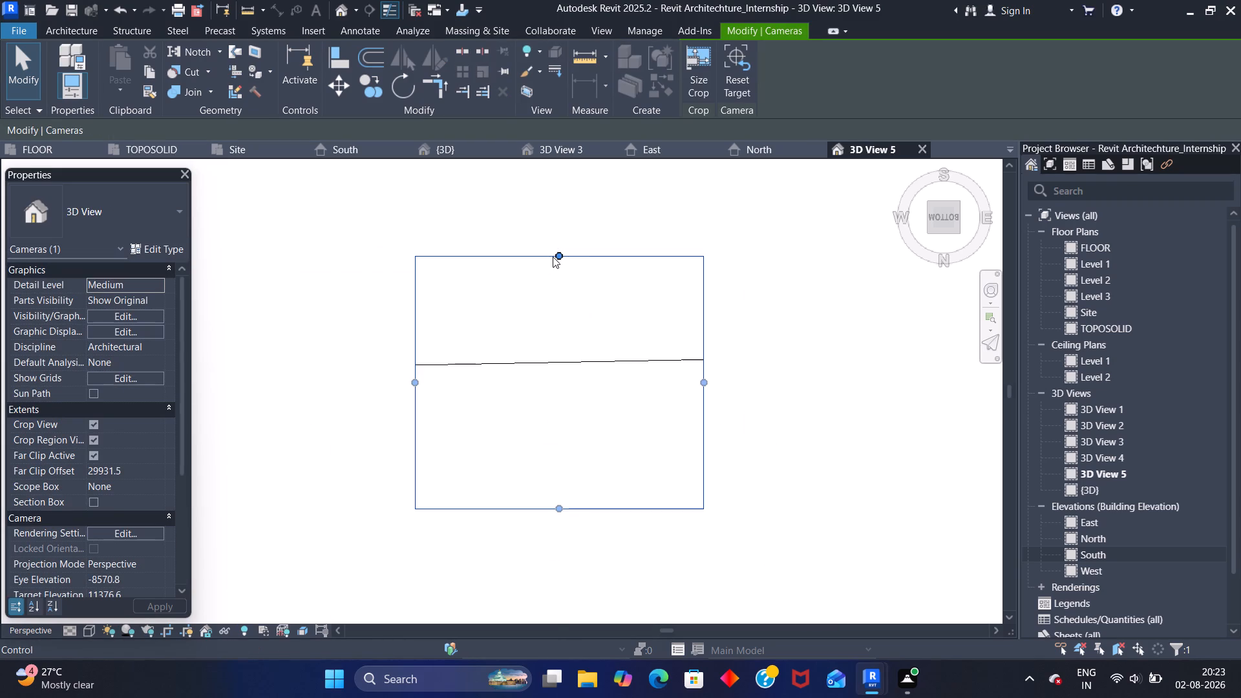
middle_click_drag(557, 254, 563, 224)
middle_click_drag(565, 244, 569, 357)
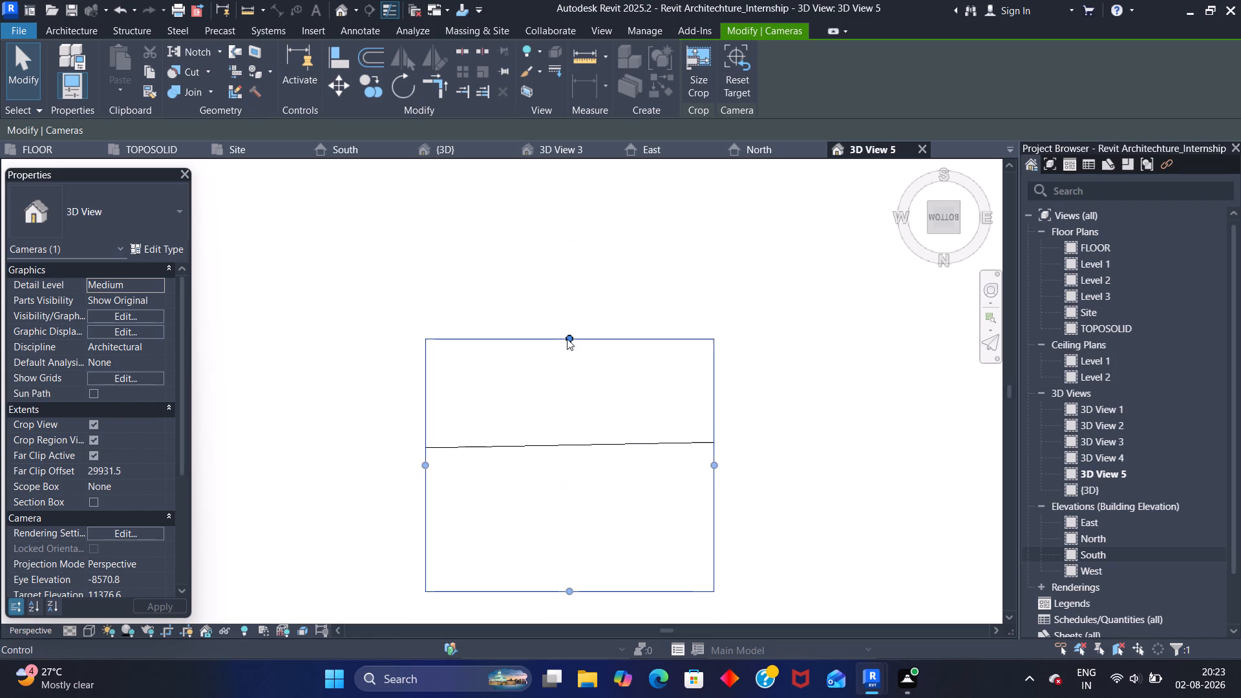
left_click_drag(567, 337, 556, 234)
left_click_drag(571, 235, 558, 174)
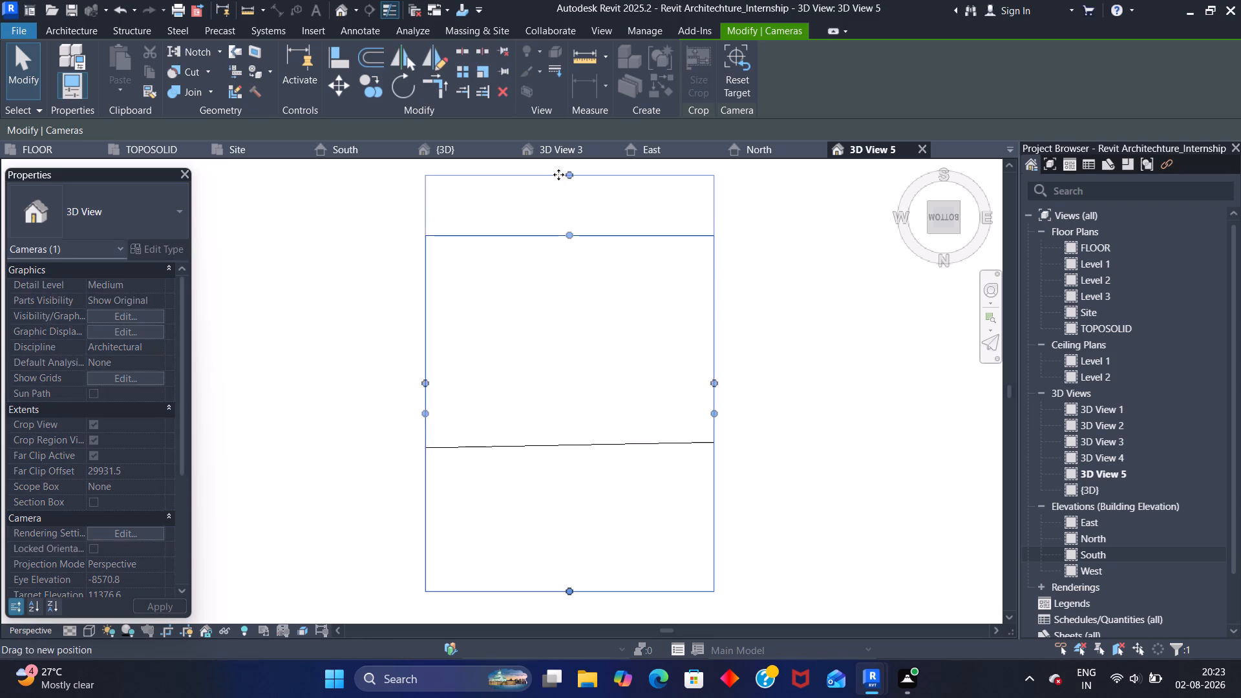
left_click_drag(421, 380, 229, 384)
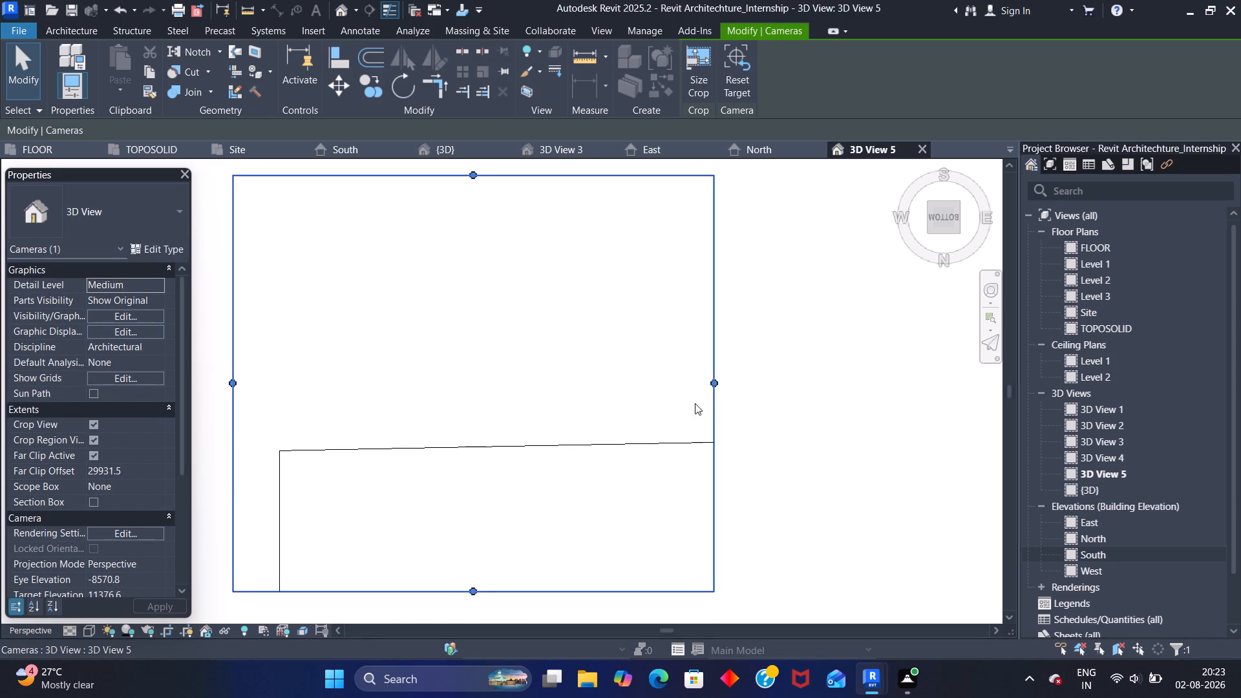
left_click_drag(710, 381, 894, 377)
Extend the bottom edge of the 3D View 5 crop region far downward and its right edge outward to take in the whole site slab.
scroll(732, 437, "down", 2)
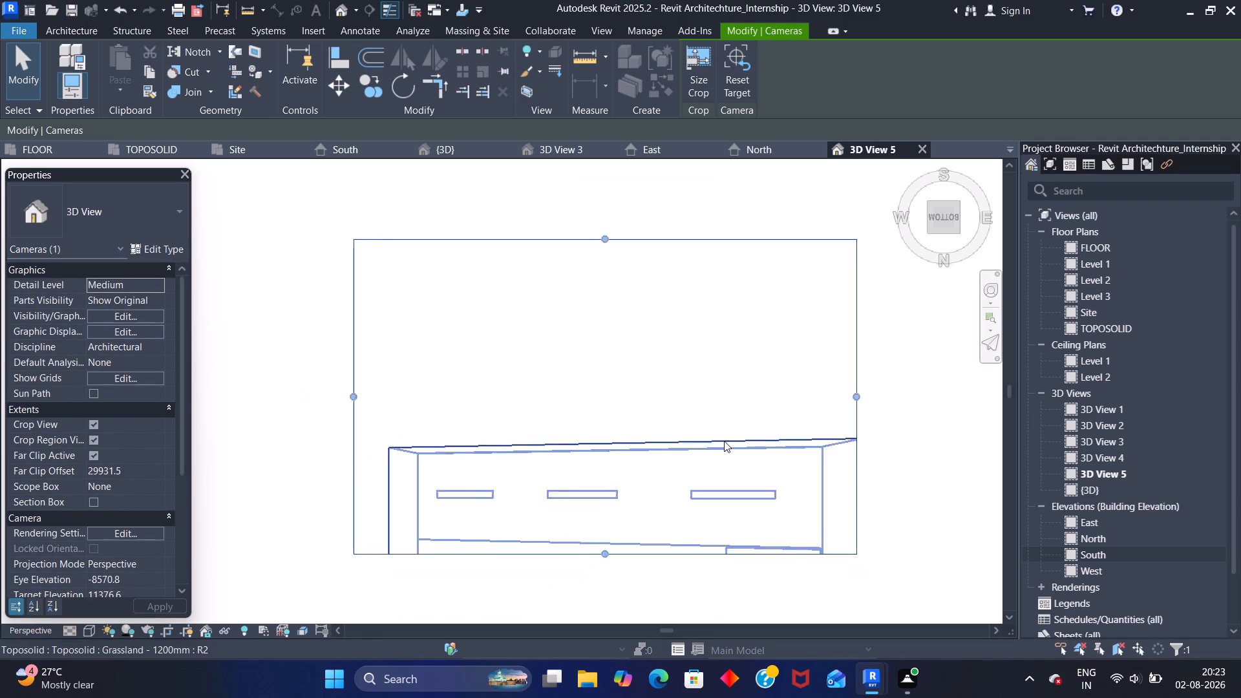
scroll(724, 441, "down", 2)
middle_click_drag(663, 385, 626, 290)
left_click_drag(588, 427, 604, 518)
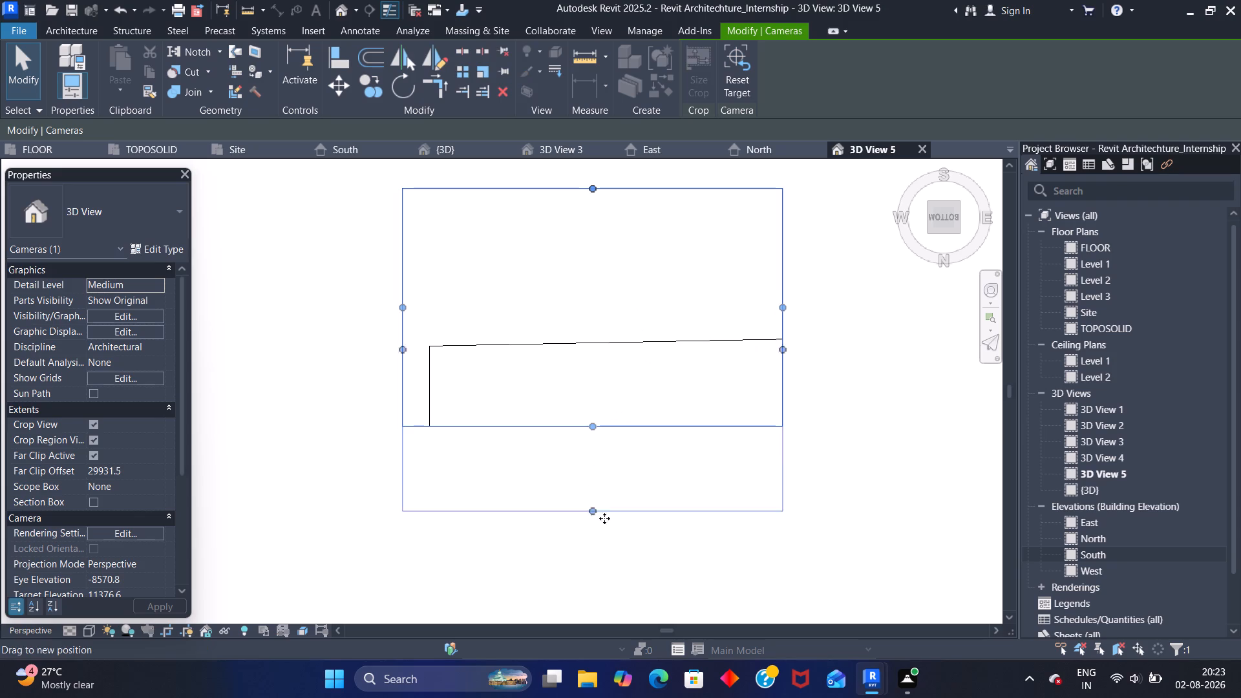
left_click_drag(604, 518, 615, 565)
middle_click_drag(754, 437, 686, 350)
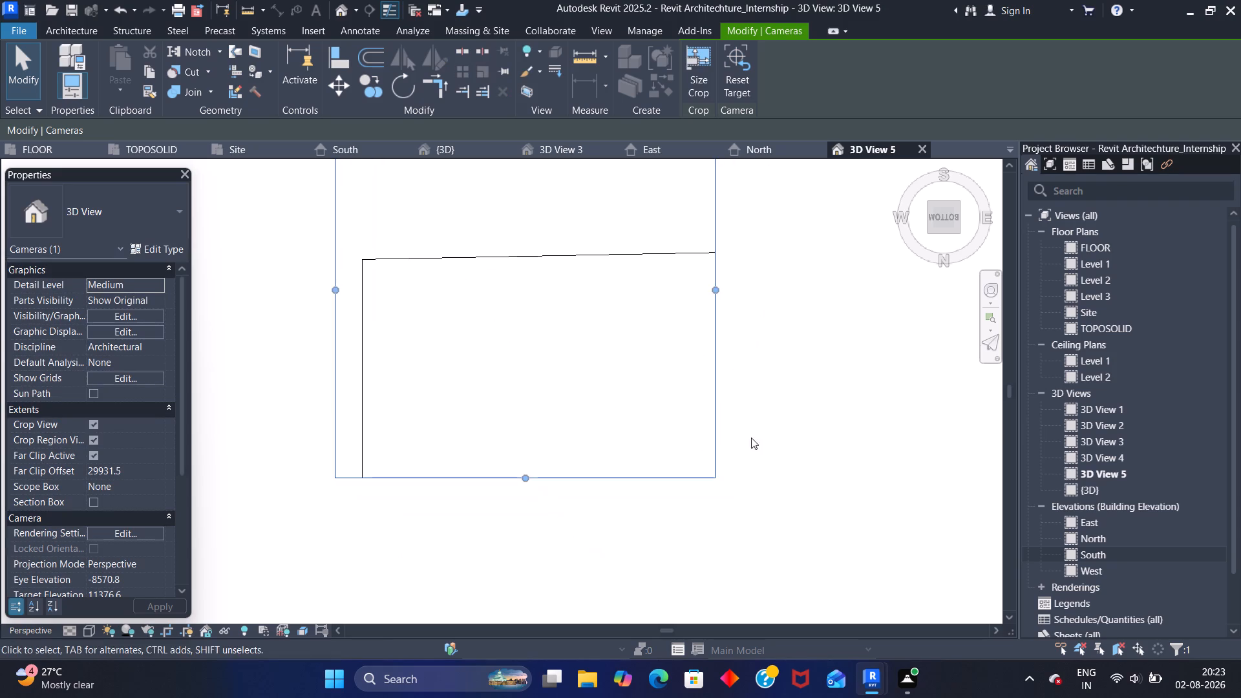
left_click_drag(718, 288, 865, 392)
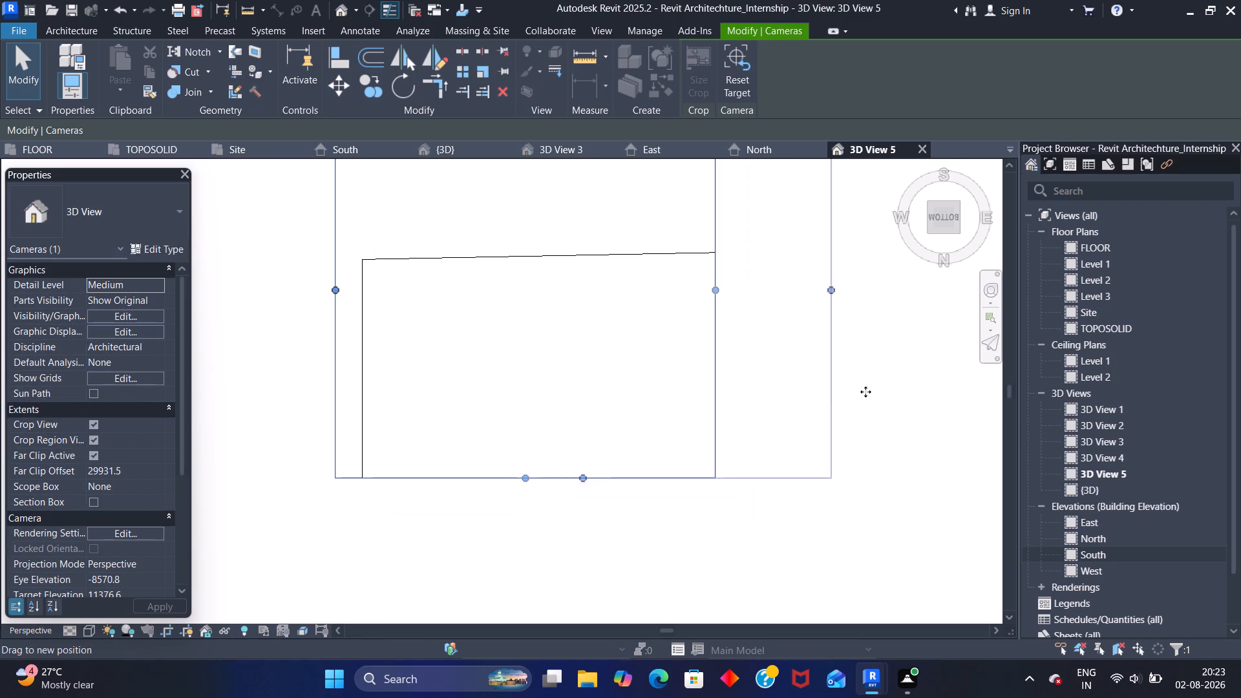
left_click_drag(865, 392, 954, 464)
left_click_drag(641, 482, 622, 591)
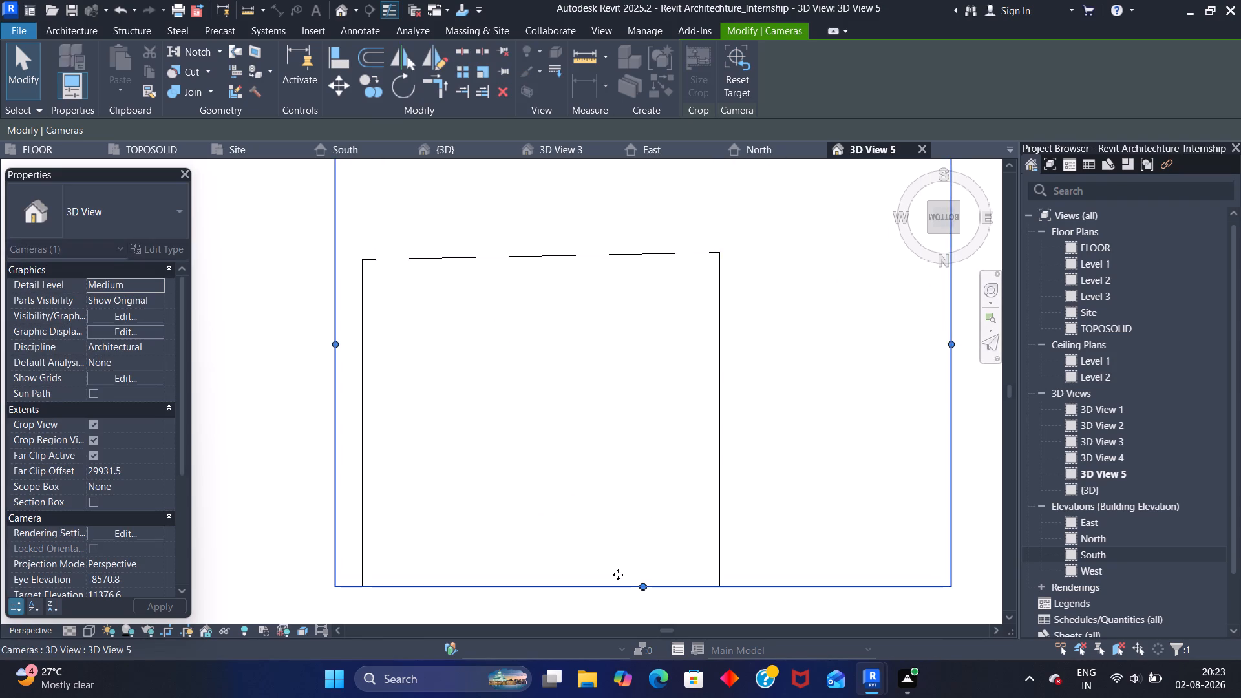
middle_click_drag(612, 557, 733, 309)
left_click_drag(761, 341, 646, 522)
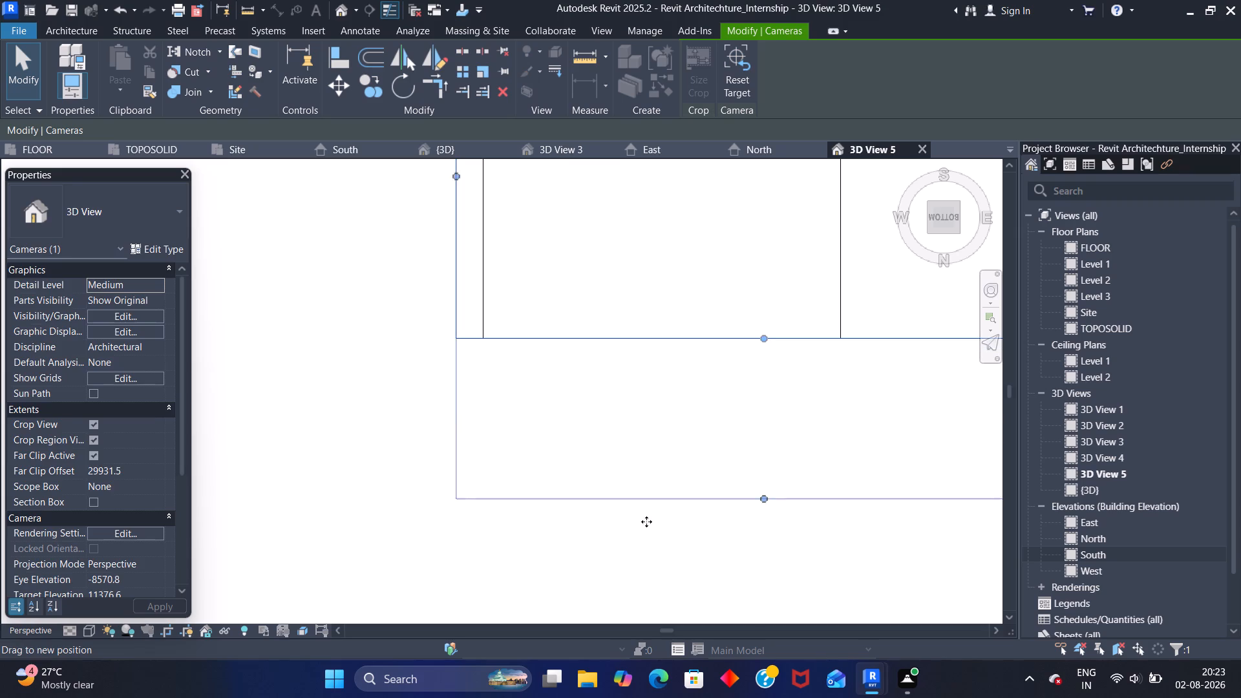
left_click_drag(646, 522, 632, 545)
Widen the 3D View 5 crop region on both sides and extend its bottom and top edges, leaving generous space around the toposolid.
middle_click_drag(458, 205, 366, 211)
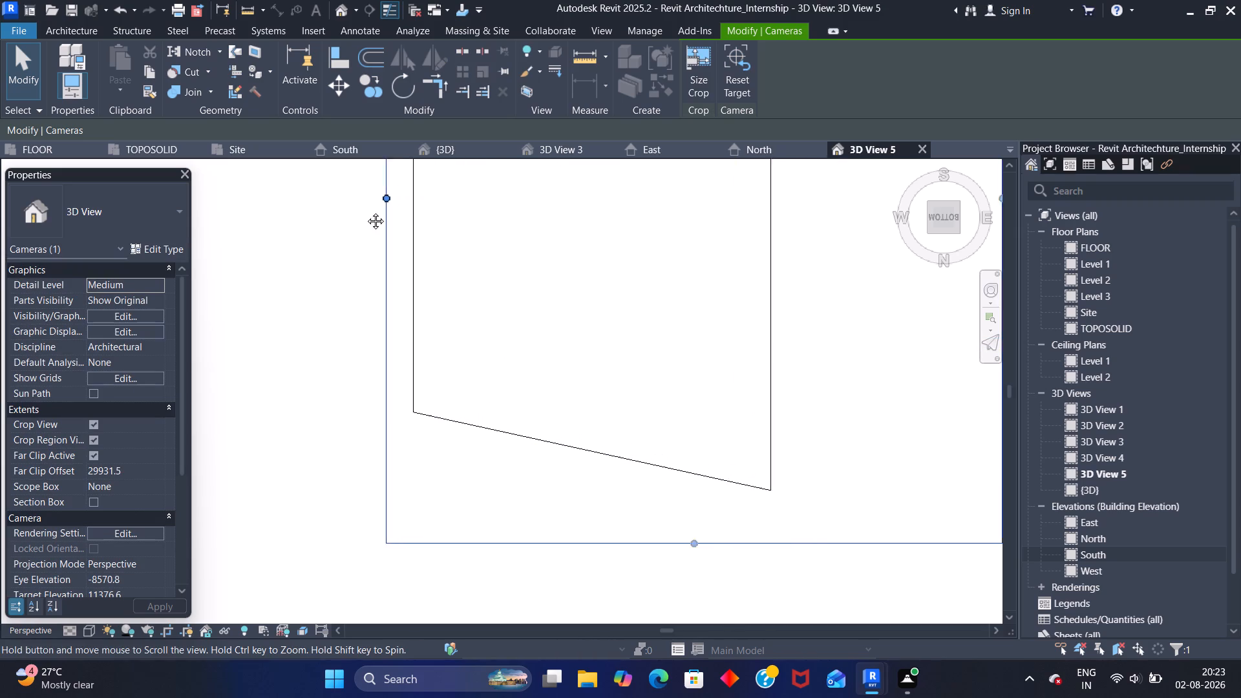
middle_click_drag(366, 211, 357, 215)
middle_click_drag(557, 277, 770, 350)
left_click_drag(571, 282, 261, 278)
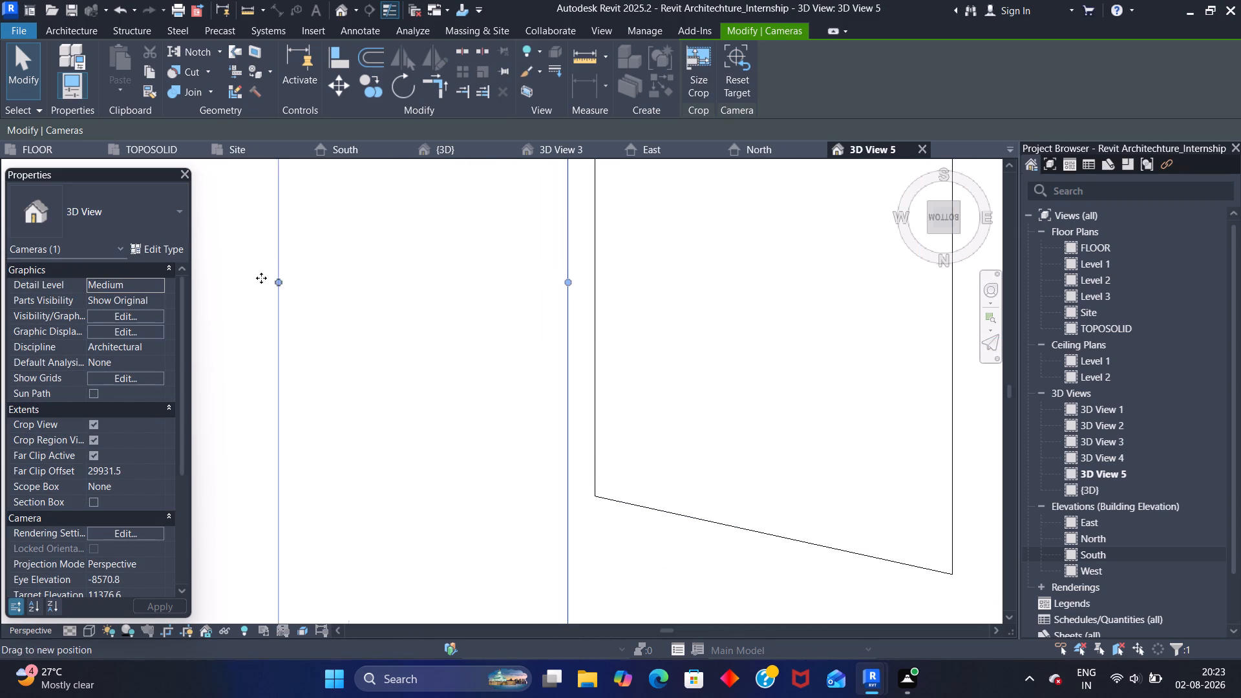
left_click_drag(261, 278, 260, 278)
scroll(552, 373, "down", 8)
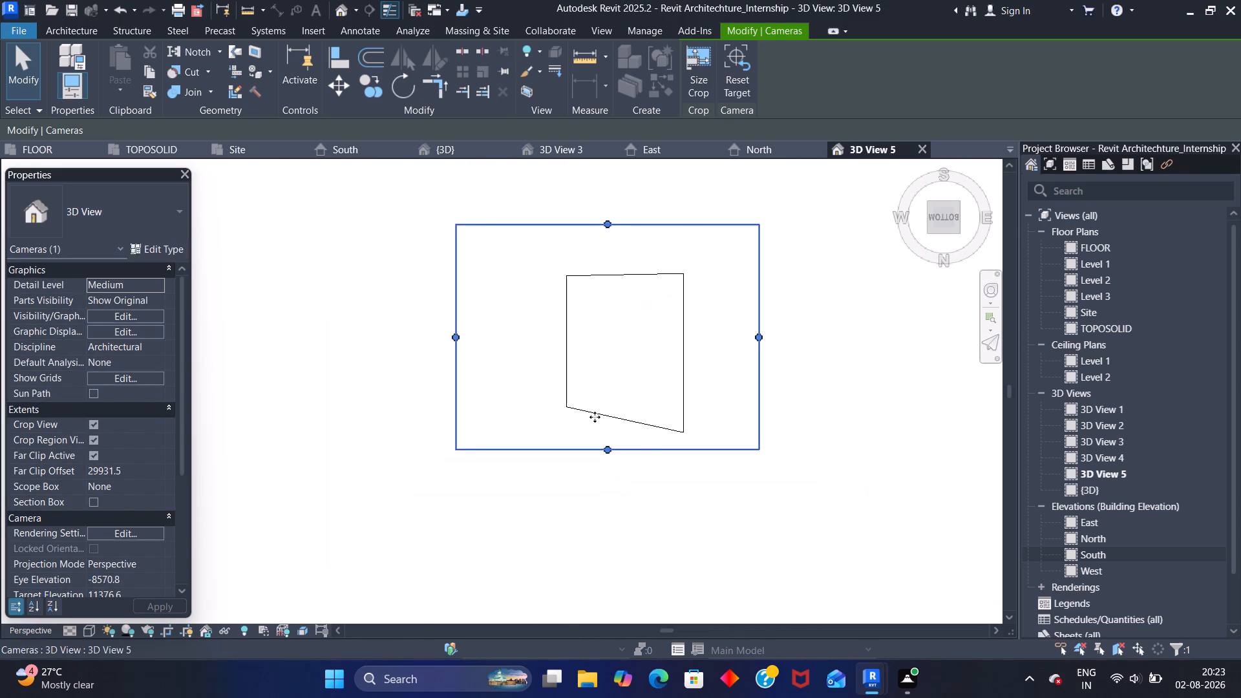
left_click_drag(609, 450, 609, 549)
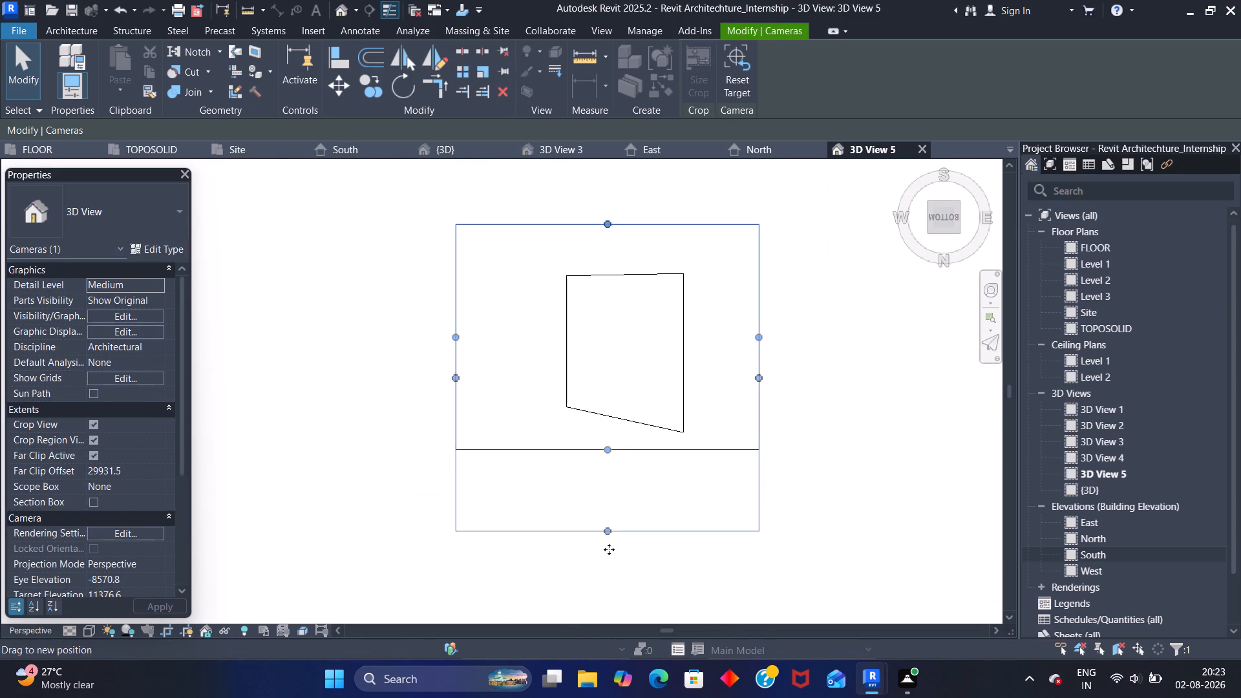
left_click_drag(609, 549, 609, 550)
left_click_drag(754, 379, 892, 378)
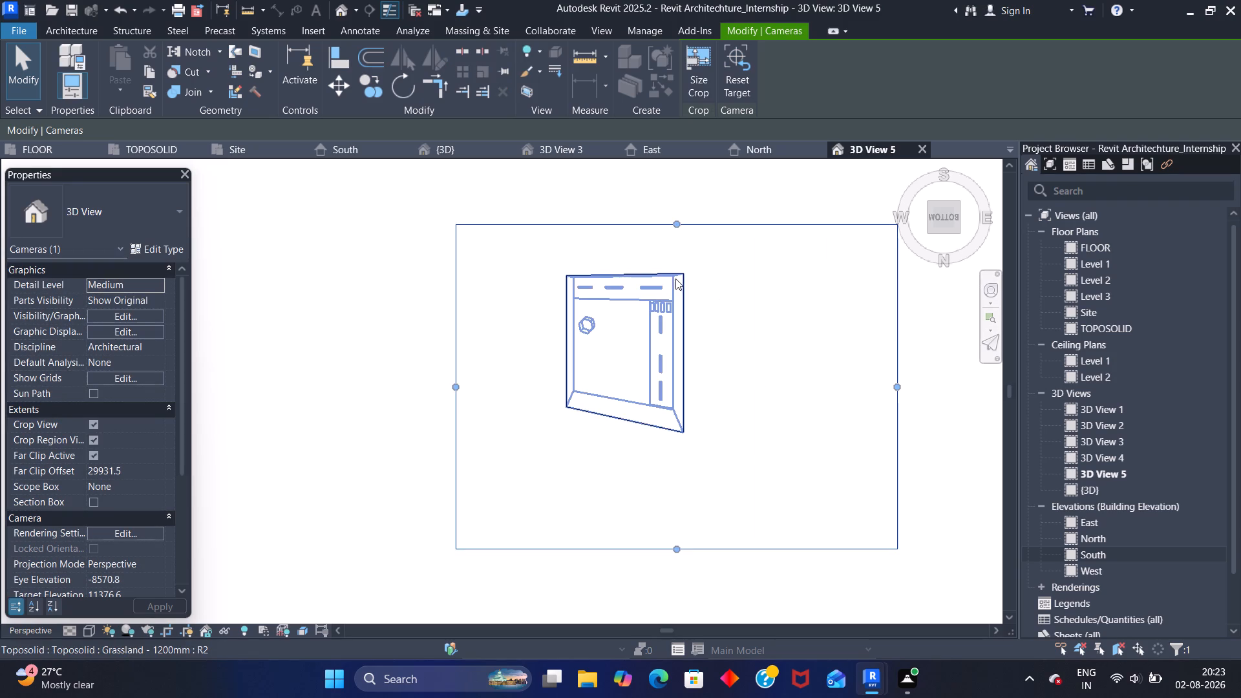
left_click_drag(678, 226, 677, 178)
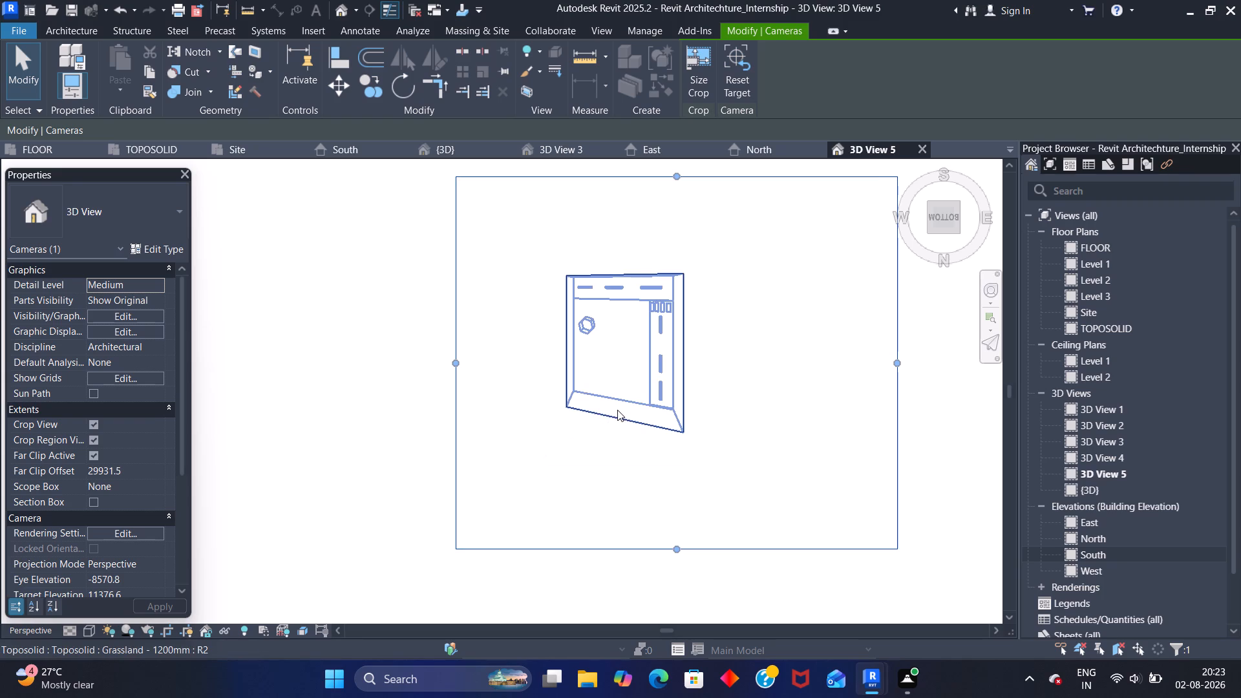
Render 3D View 5 at Draft quality with the Exterior: Sun only scheme, then close the view.
left_click(617, 407)
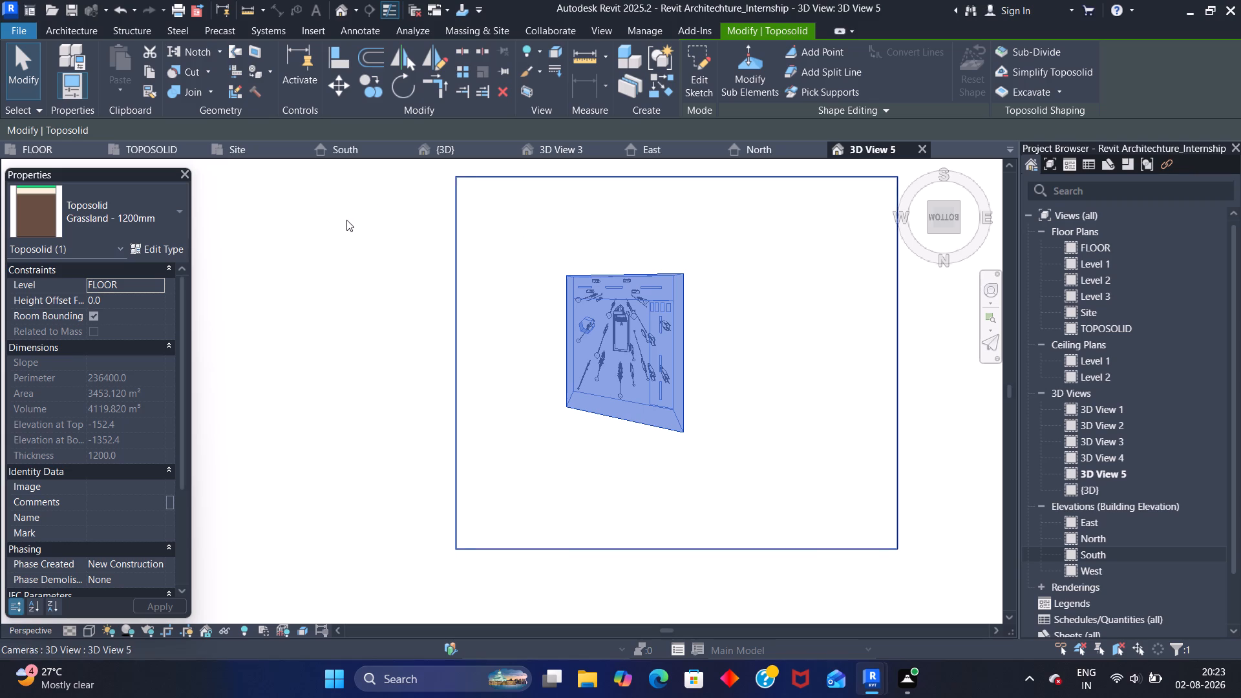
type("rr")
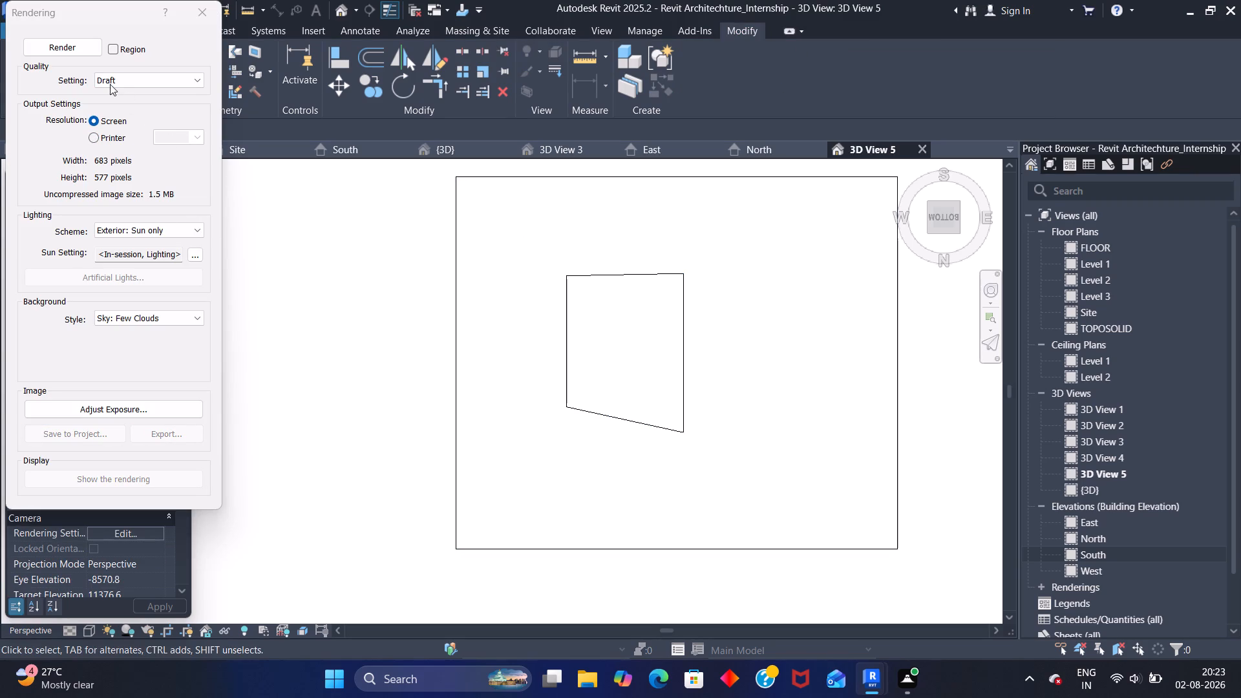
left_click(76, 41)
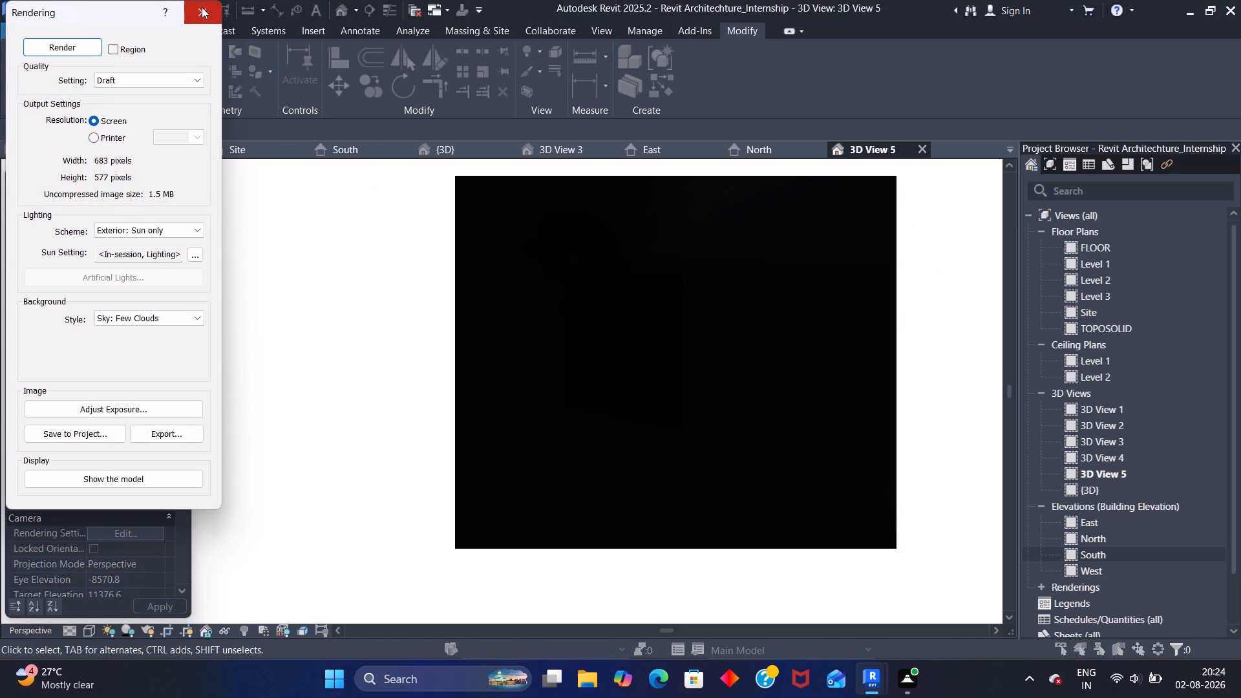
left_click(922, 150)
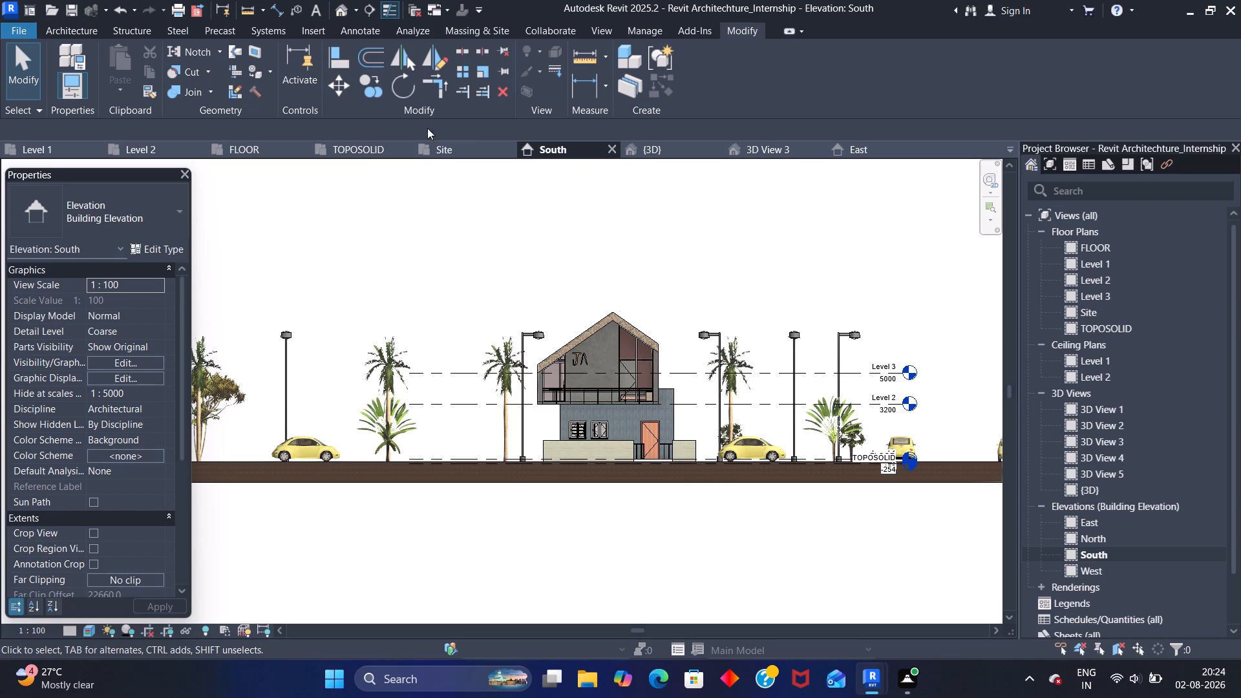
In the TOPOSOLID floor plan, create a camera view with the eye outside the site's southwest corner and the target at the house.
left_click(350, 149)
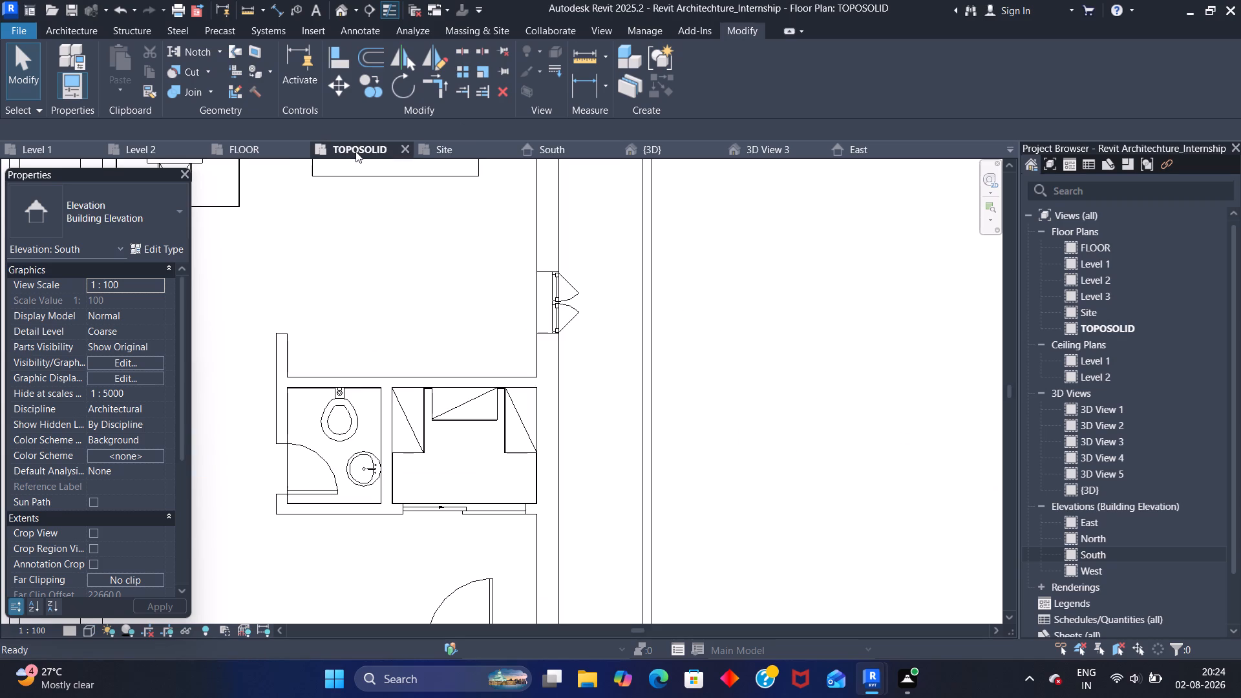
scroll(364, 225, "down", 2)
middle_click_drag(357, 251, 627, 212)
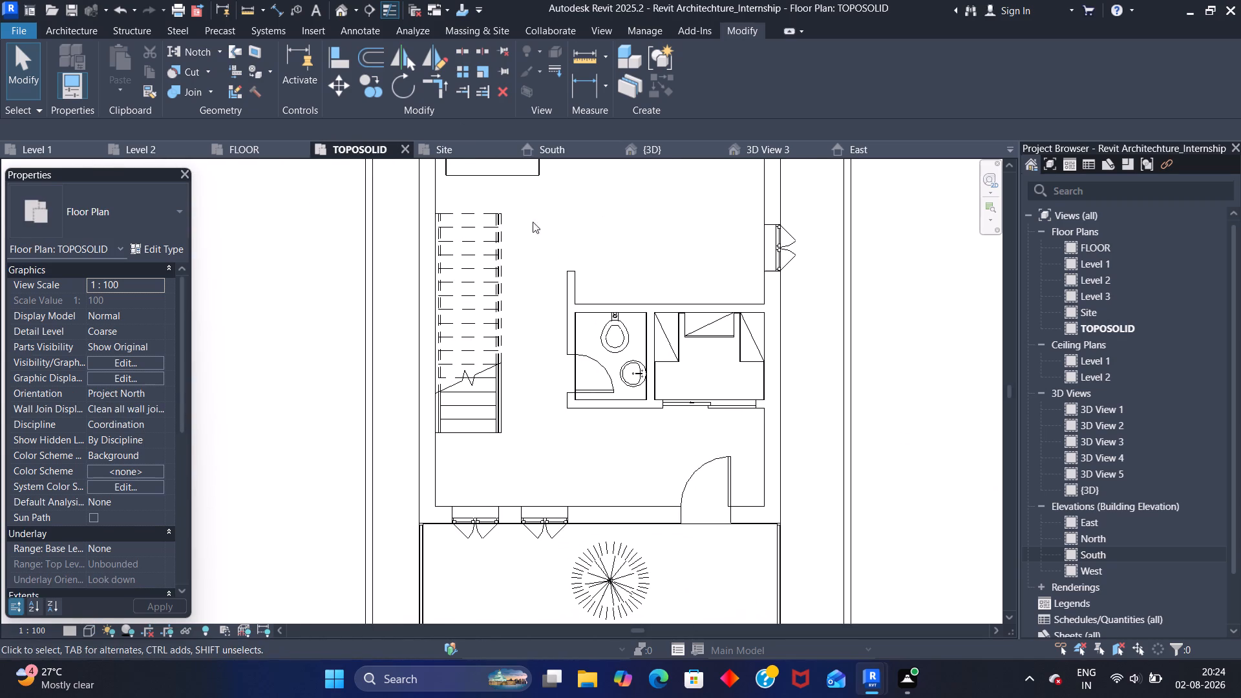
scroll(478, 176, "down", 2)
scroll(522, 220, "down", 7)
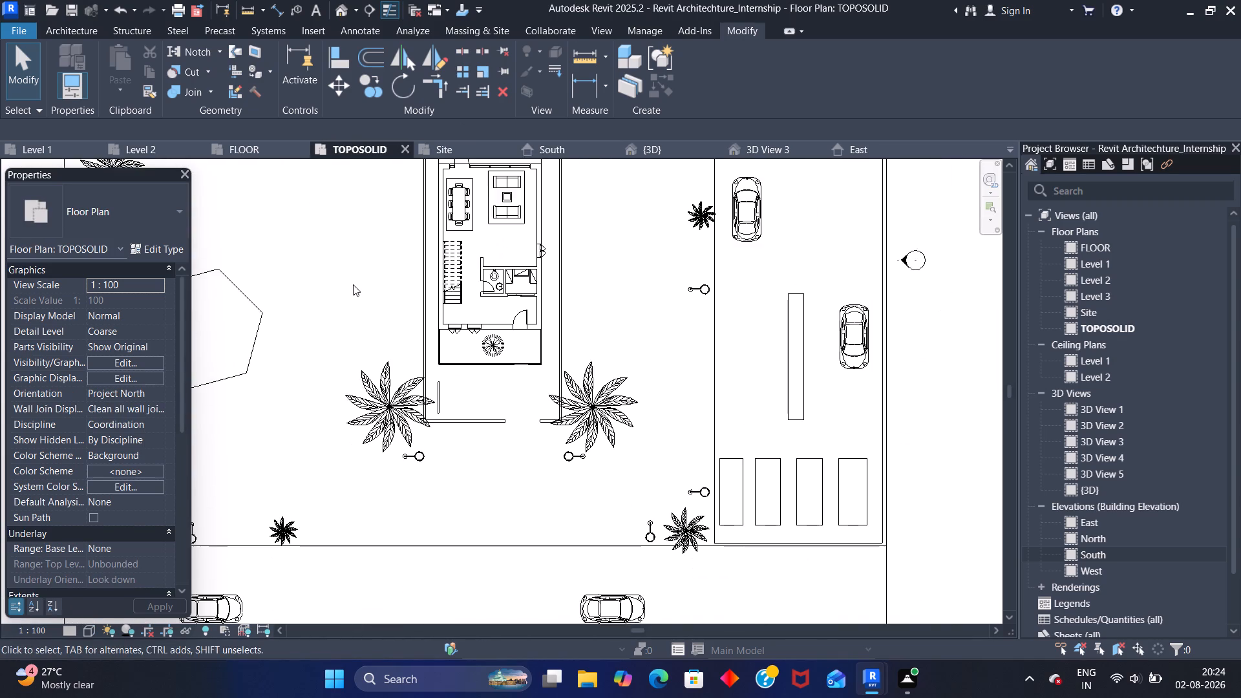
middle_click_drag(350, 284, 492, 207)
scroll(467, 221, "down", 6)
middle_click_drag(452, 229, 464, 261)
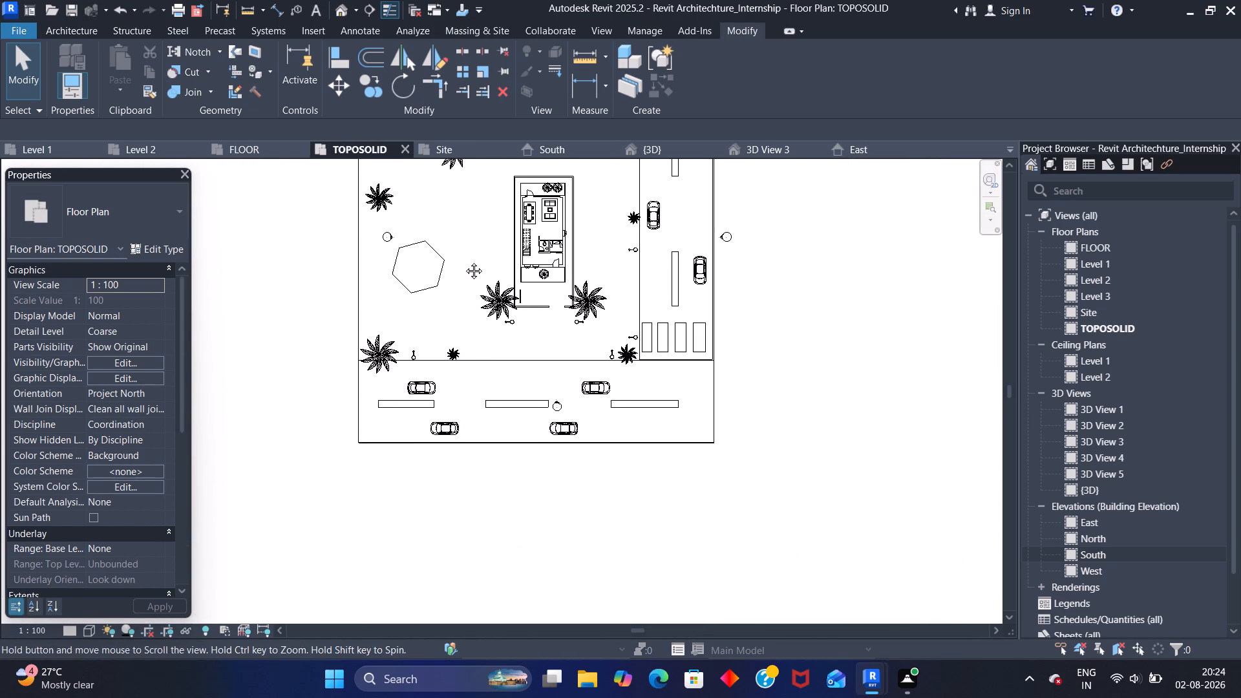
middle_click_drag(464, 261, 469, 270)
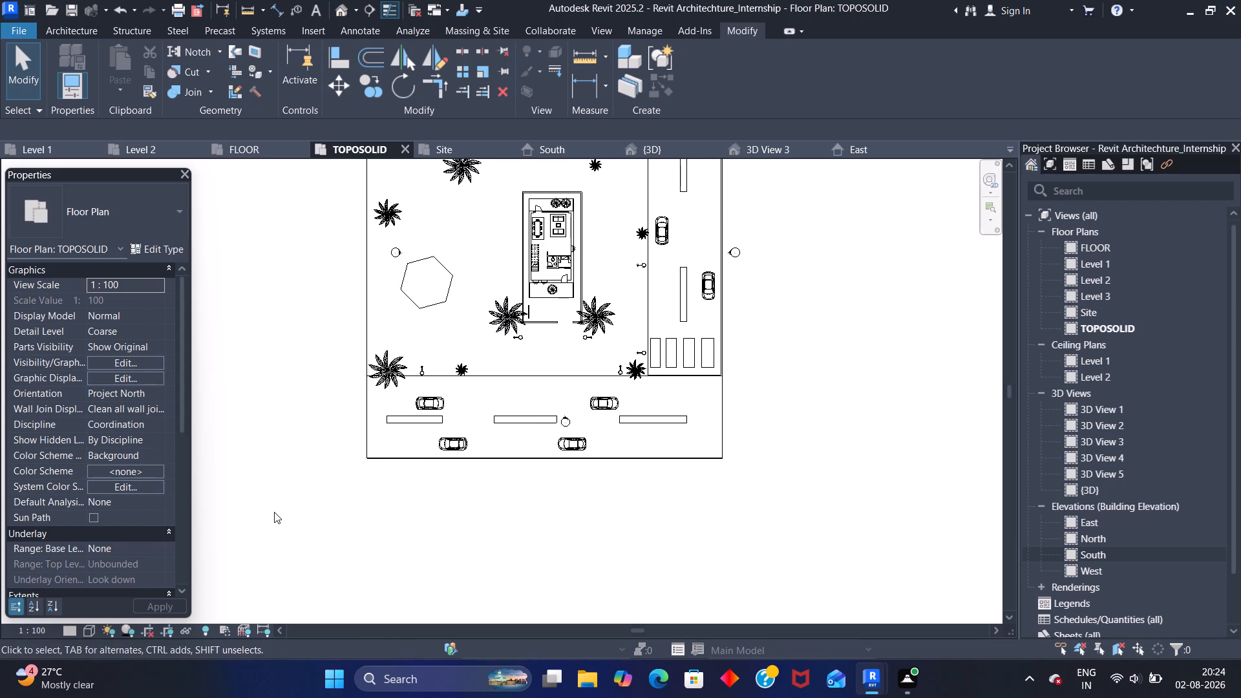
left_click(263, 516)
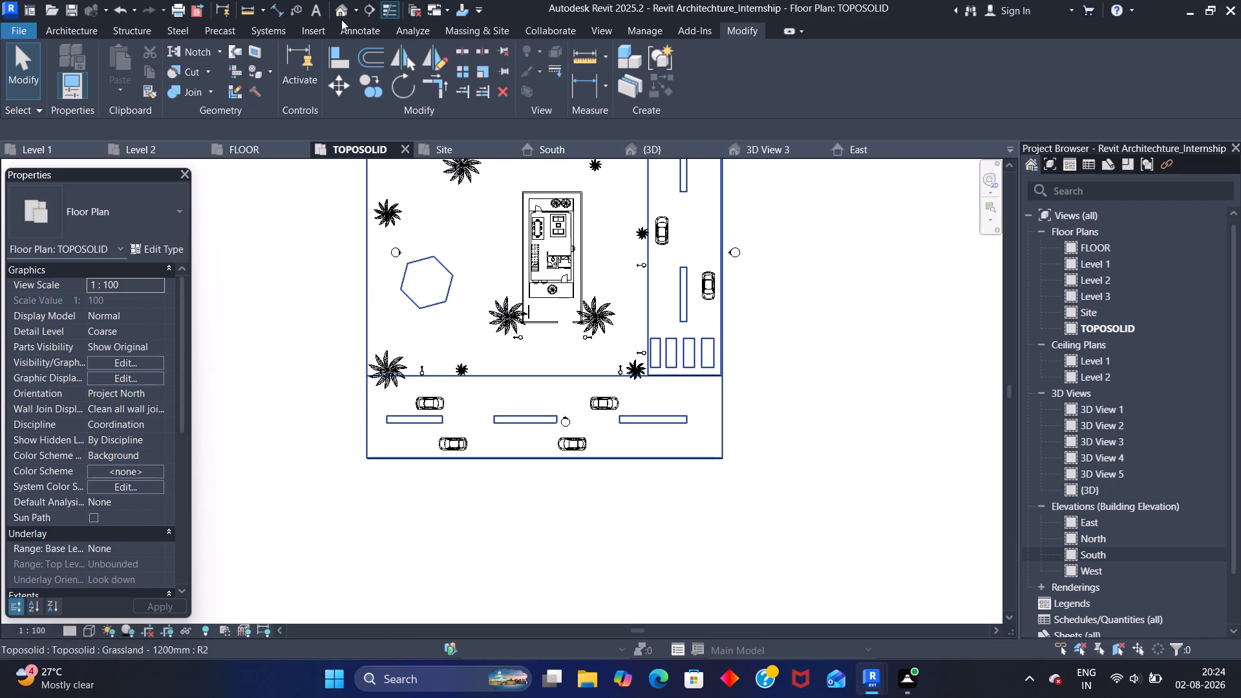
left_click(354, 5)
left_click(363, 49)
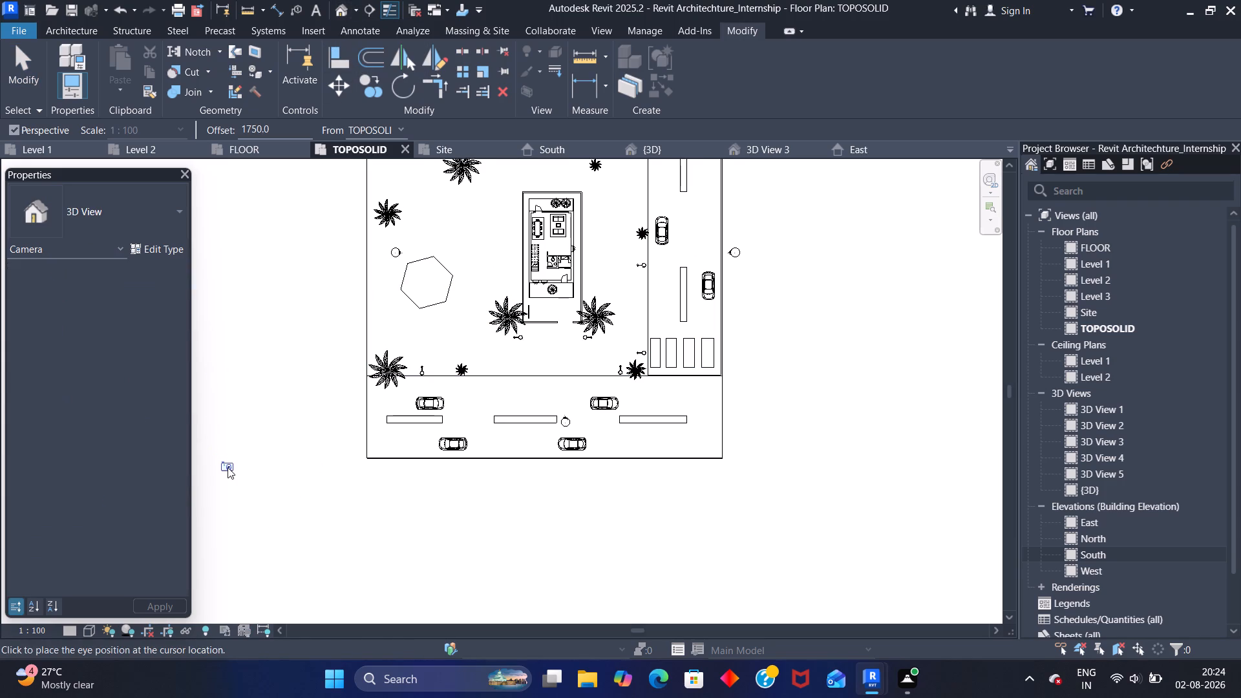
left_click(228, 471)
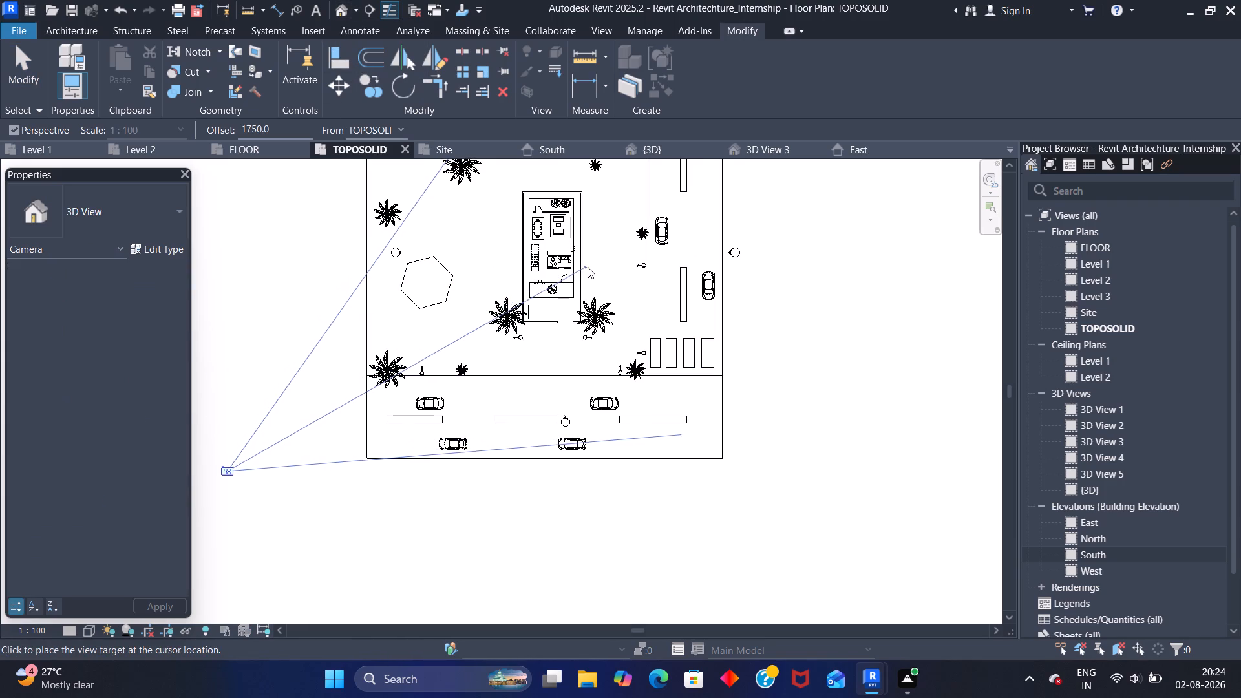
left_click(588, 264)
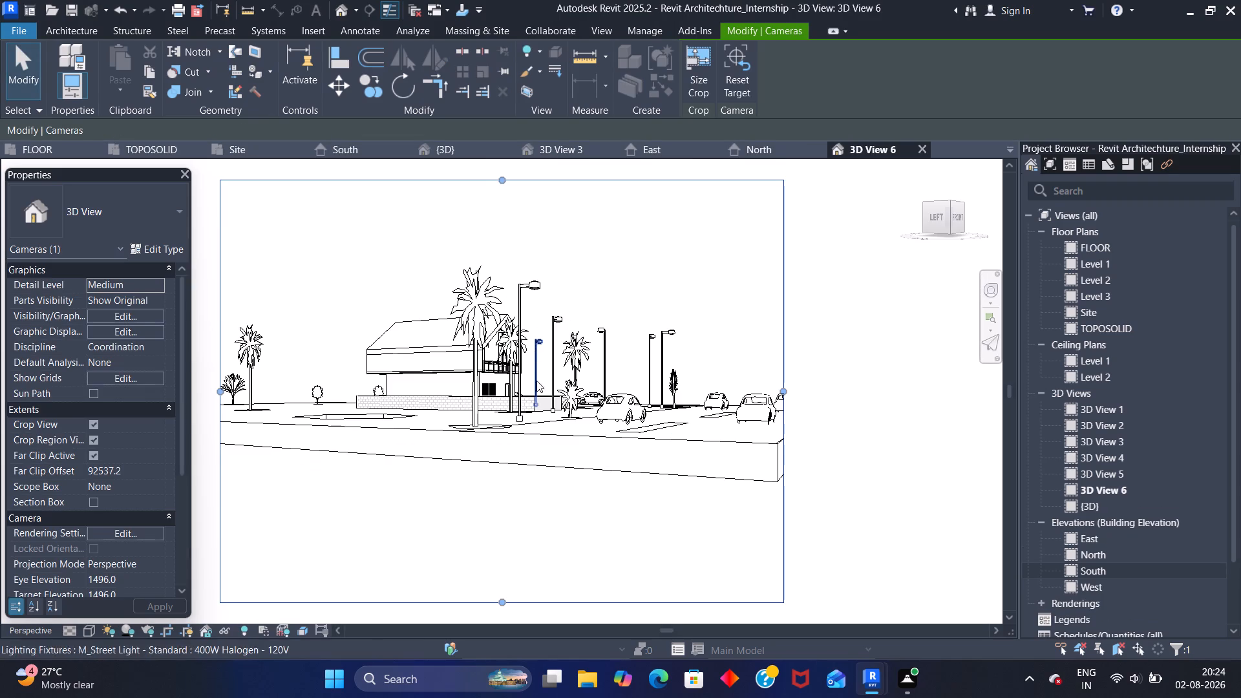
Tighten the 3D View 6 crop region by raising its bottom edge to the ground slab and lowering its top edge slightly.
left_click_drag(504, 603, 491, 558)
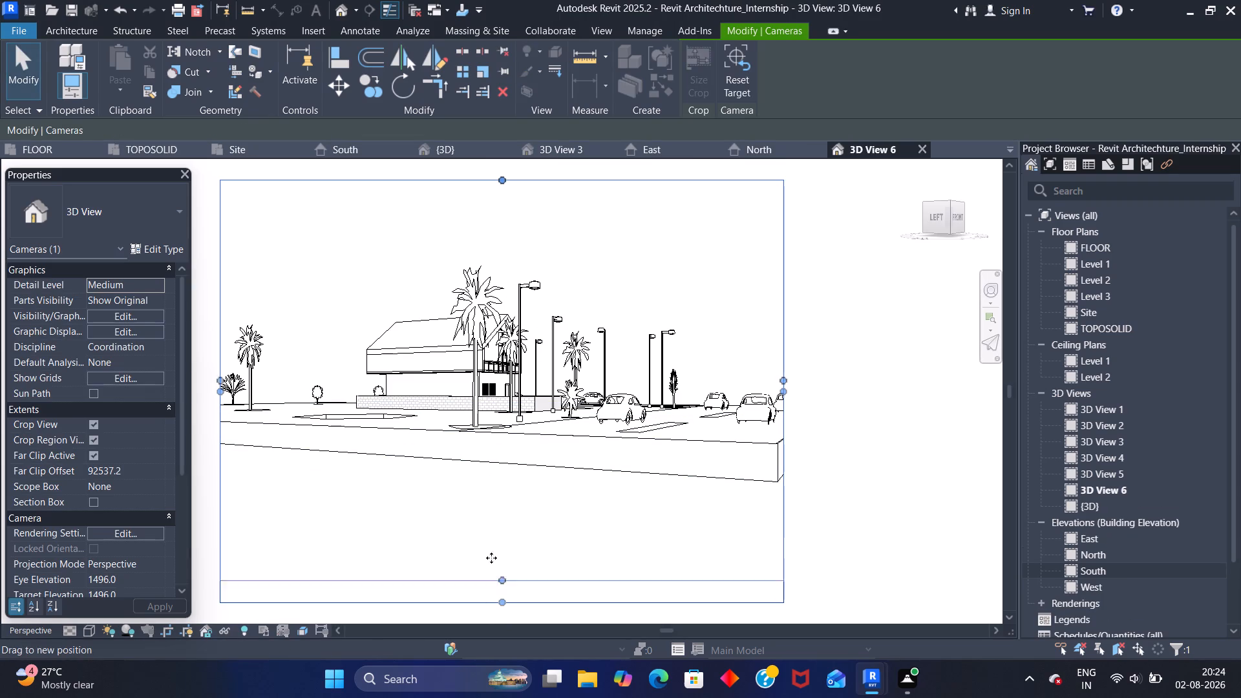
left_click_drag(491, 558, 459, 467)
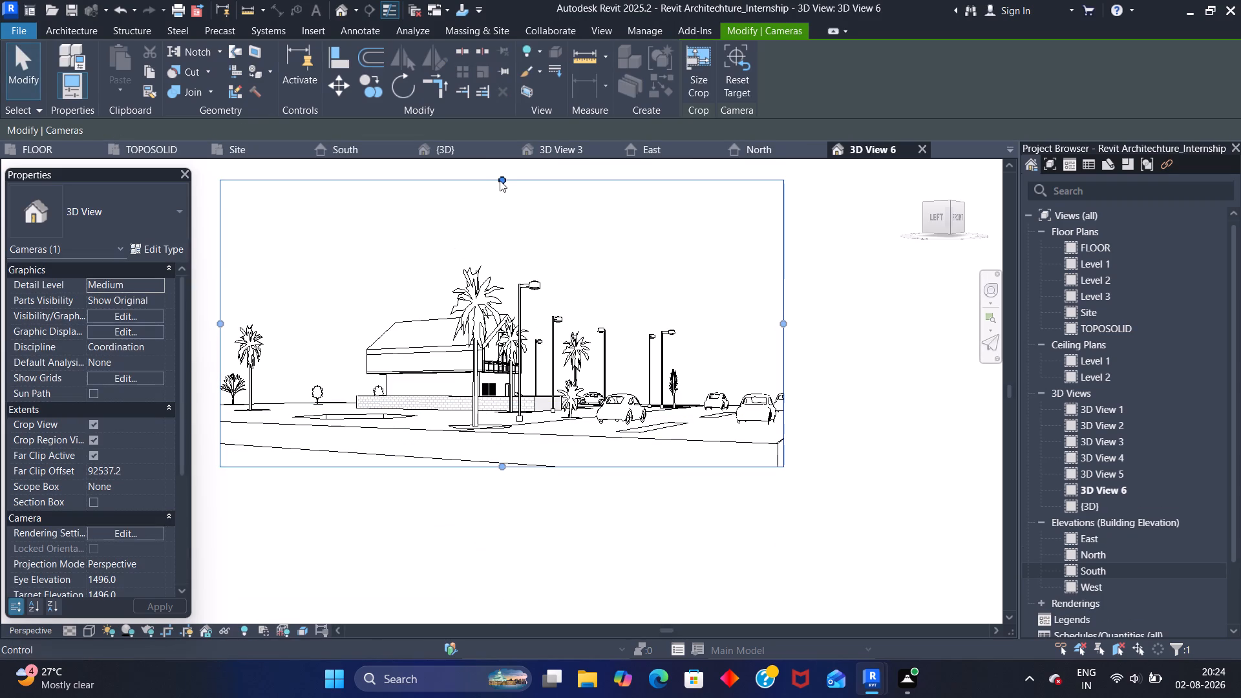
left_click_drag(500, 180, 506, 203)
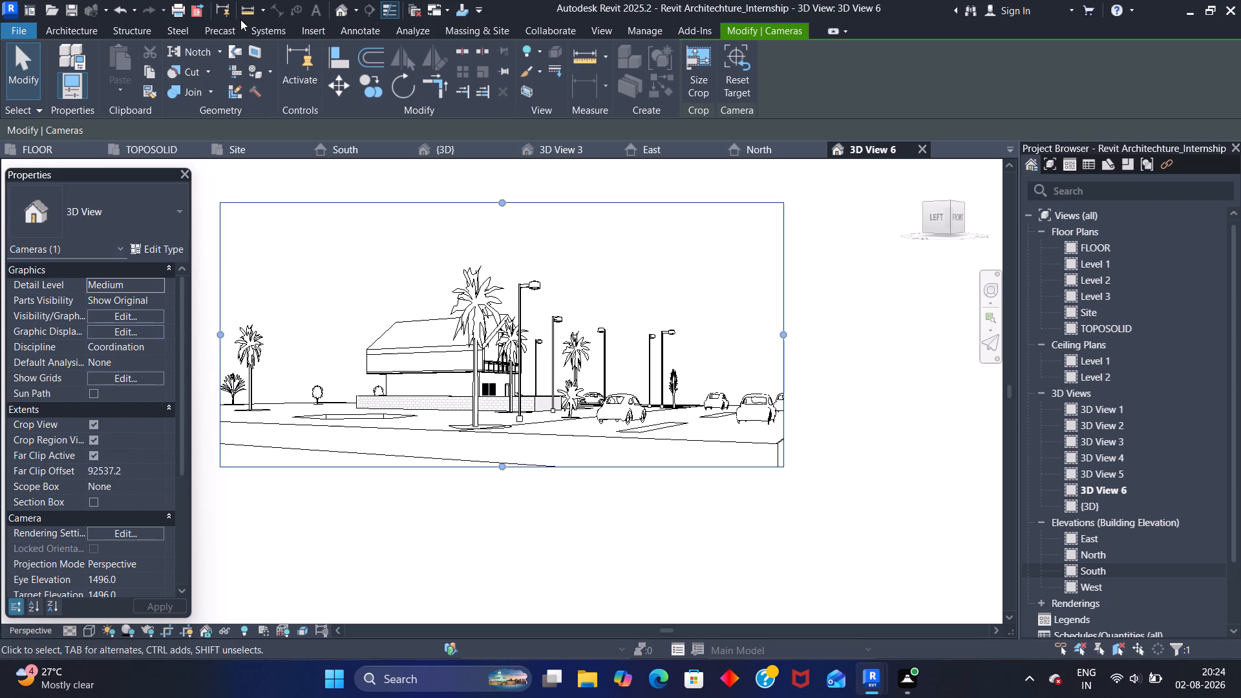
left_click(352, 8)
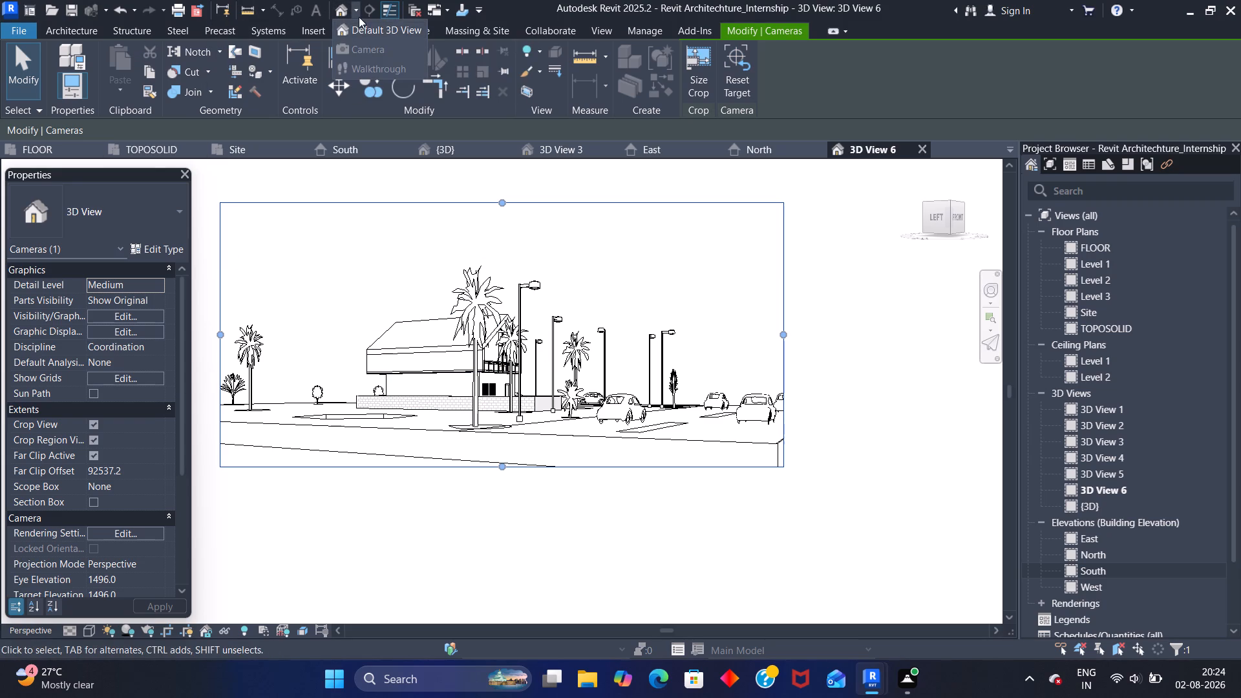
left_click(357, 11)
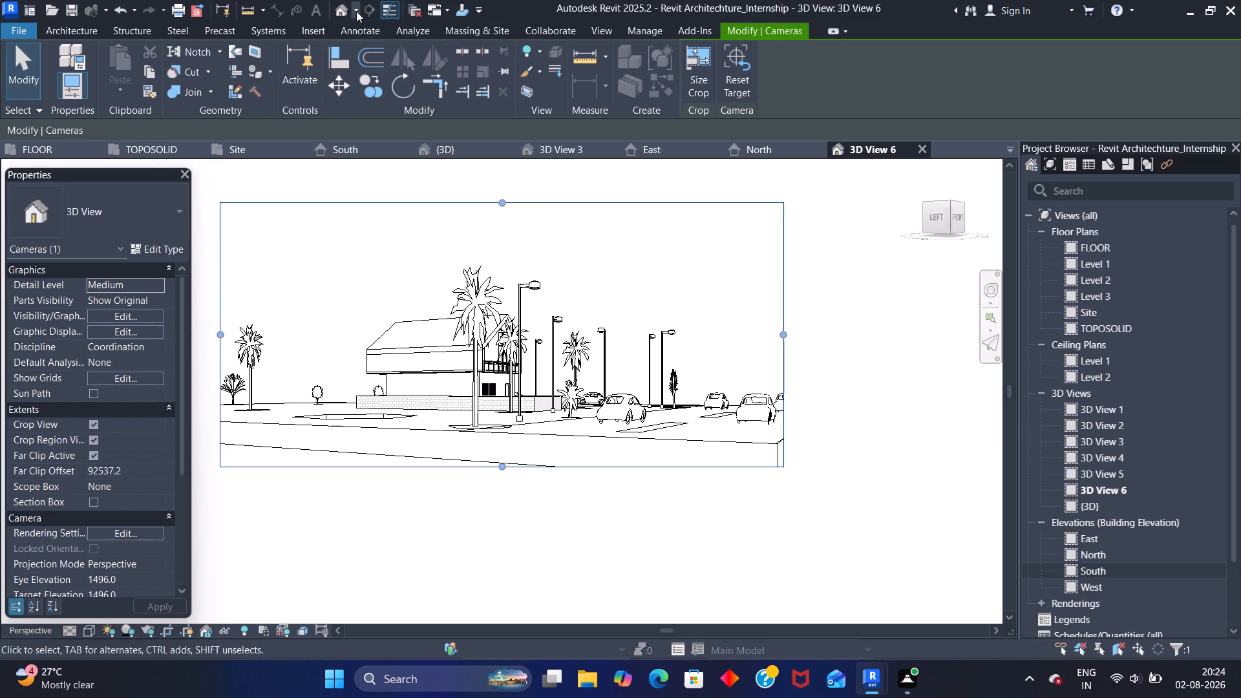
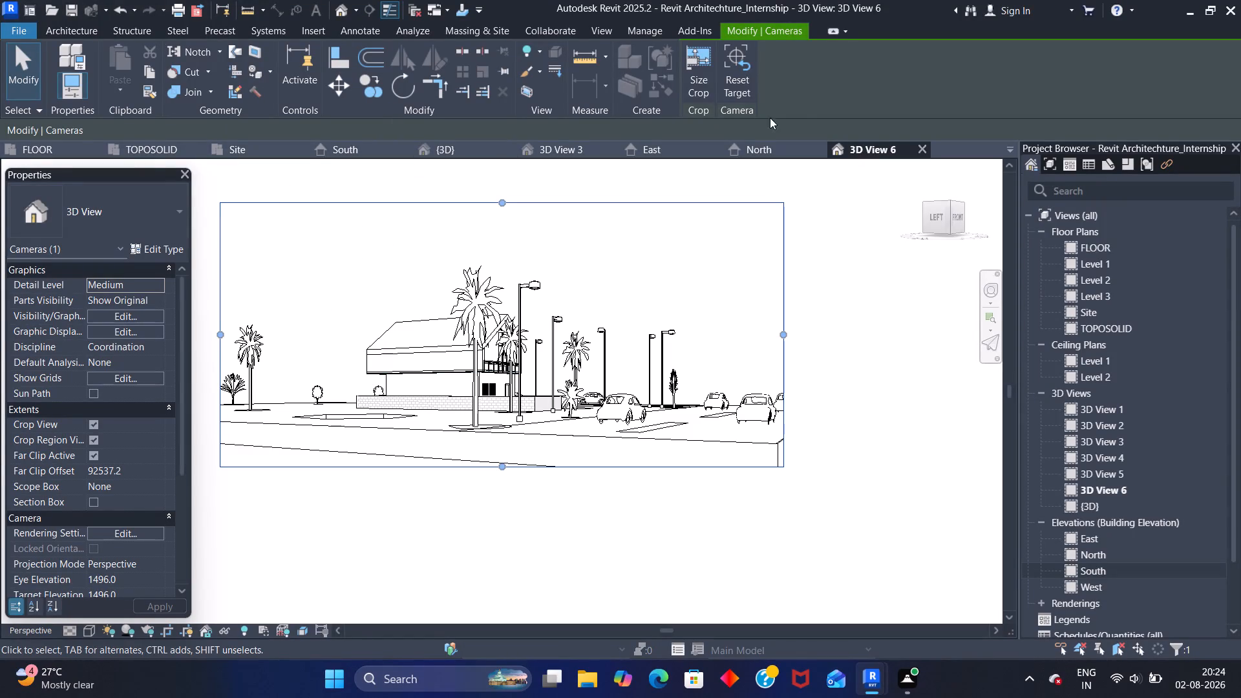
Close the 3D View 6 camera view.
left_click(919, 143)
left_click(924, 147)
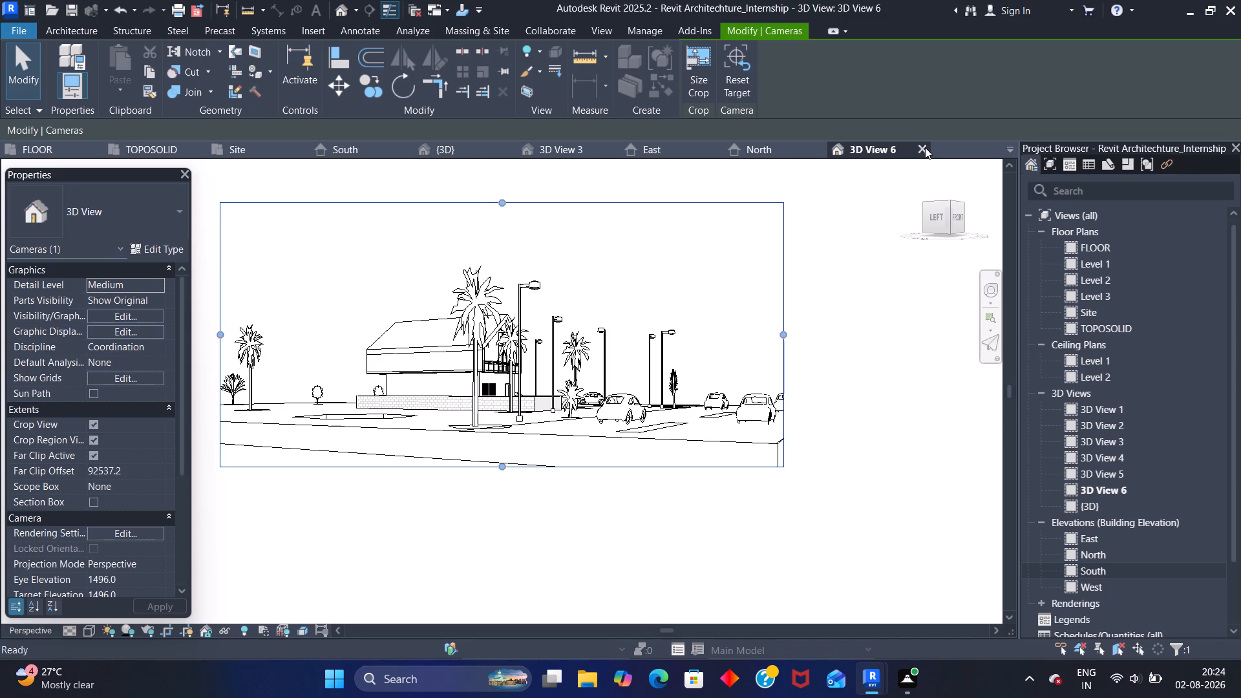
Place a perspective camera in the TOPOSOLID plan outside the site's southwest corner, aimed diagonally across to just north of the building.
middle_click_drag(475, 225, 464, 269)
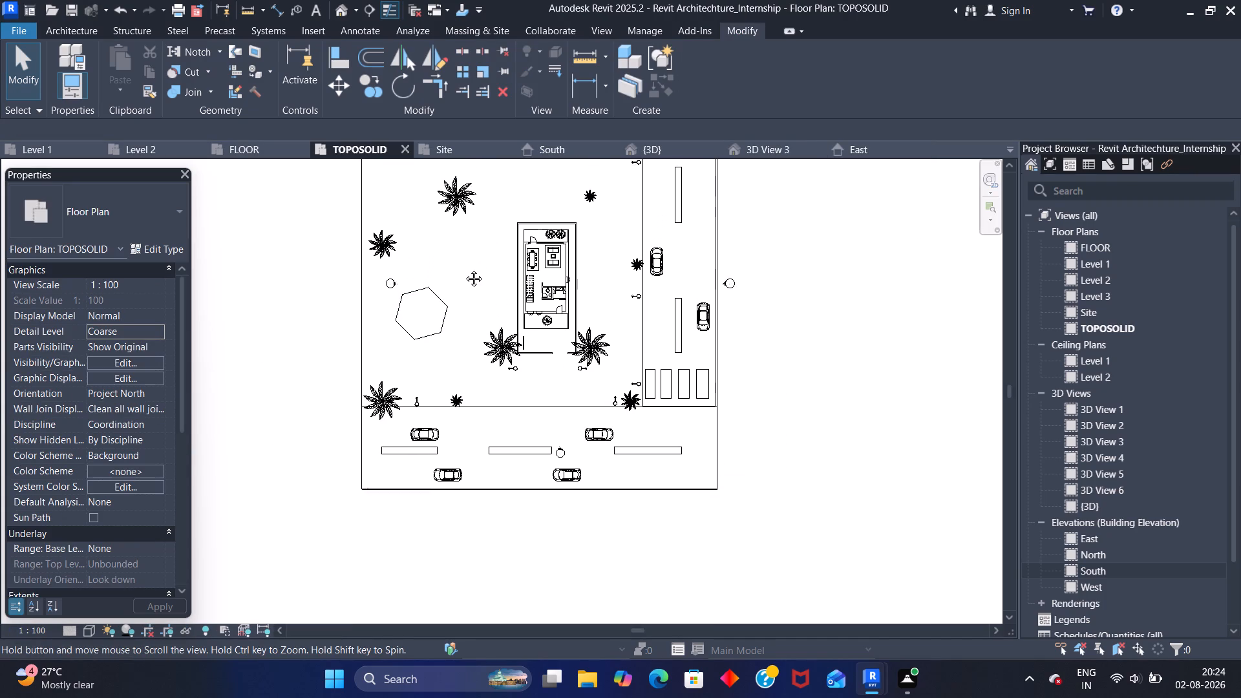
middle_click_drag(464, 269, 445, 304)
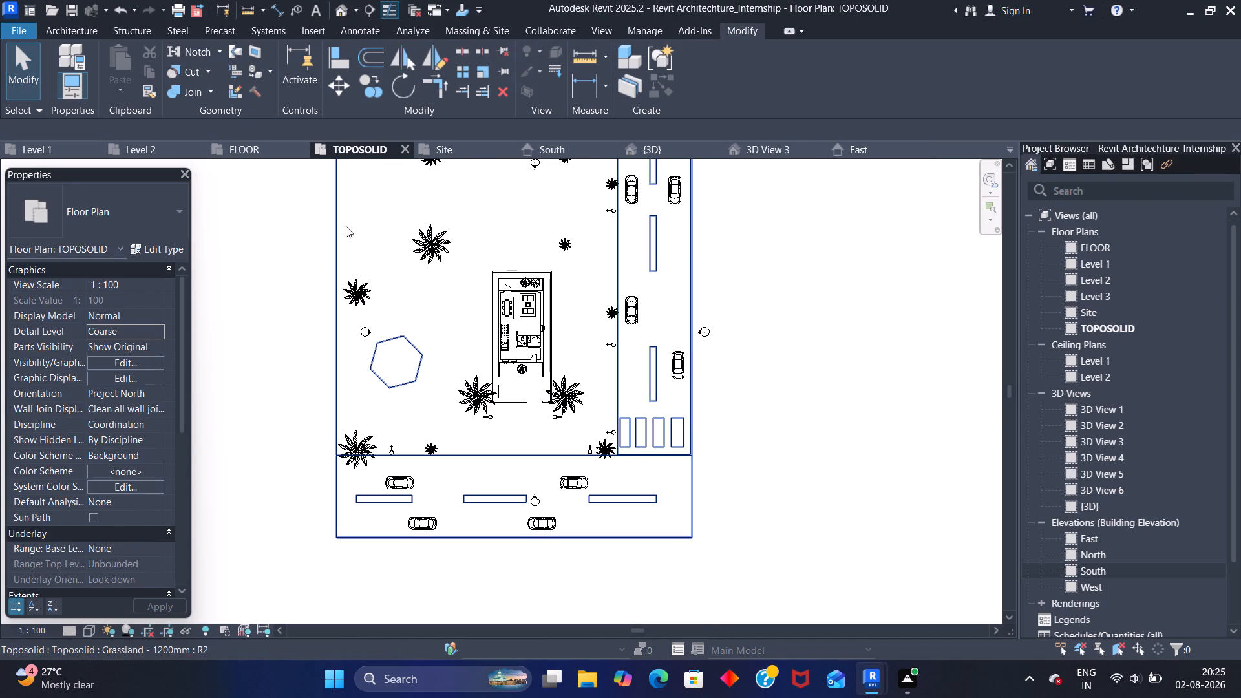
left_click(359, 8)
left_click(377, 47)
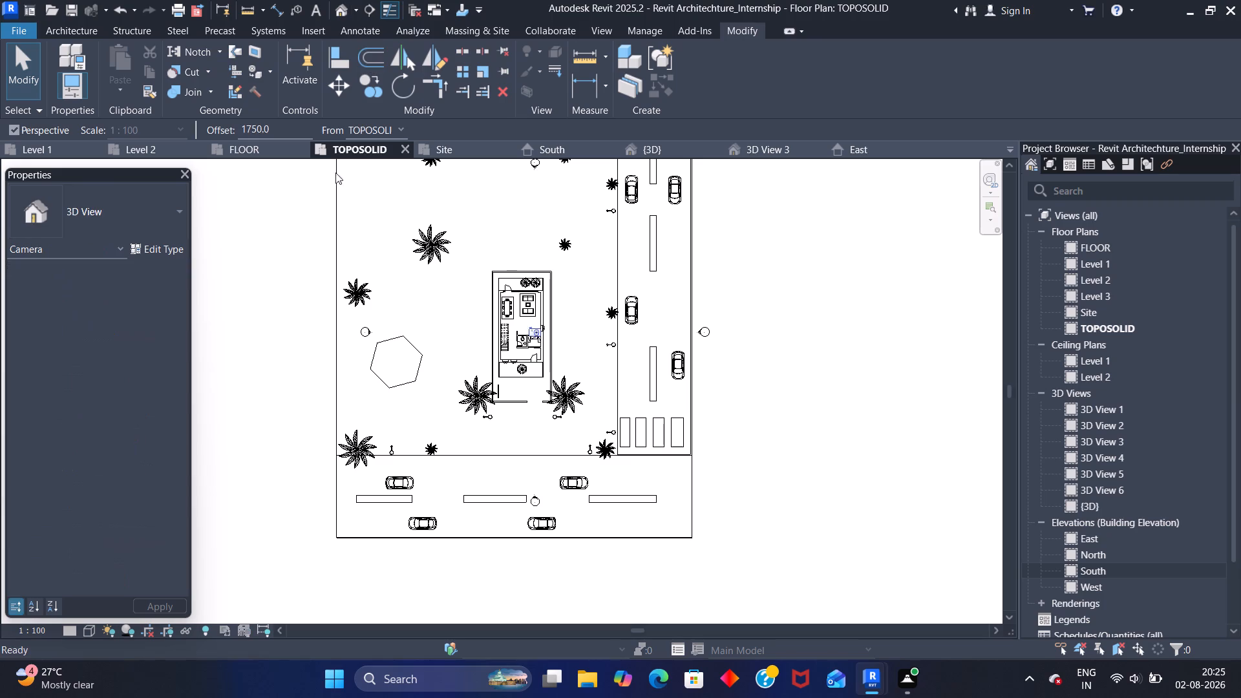
left_click(291, 553)
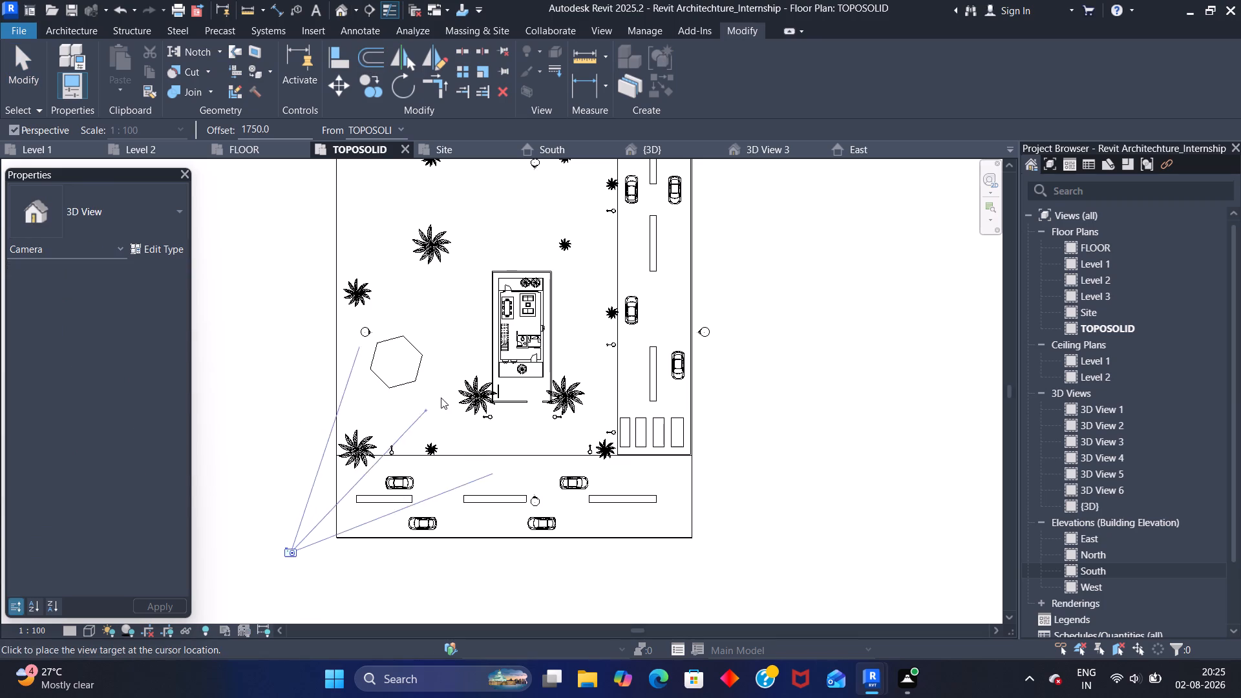
left_click(538, 241)
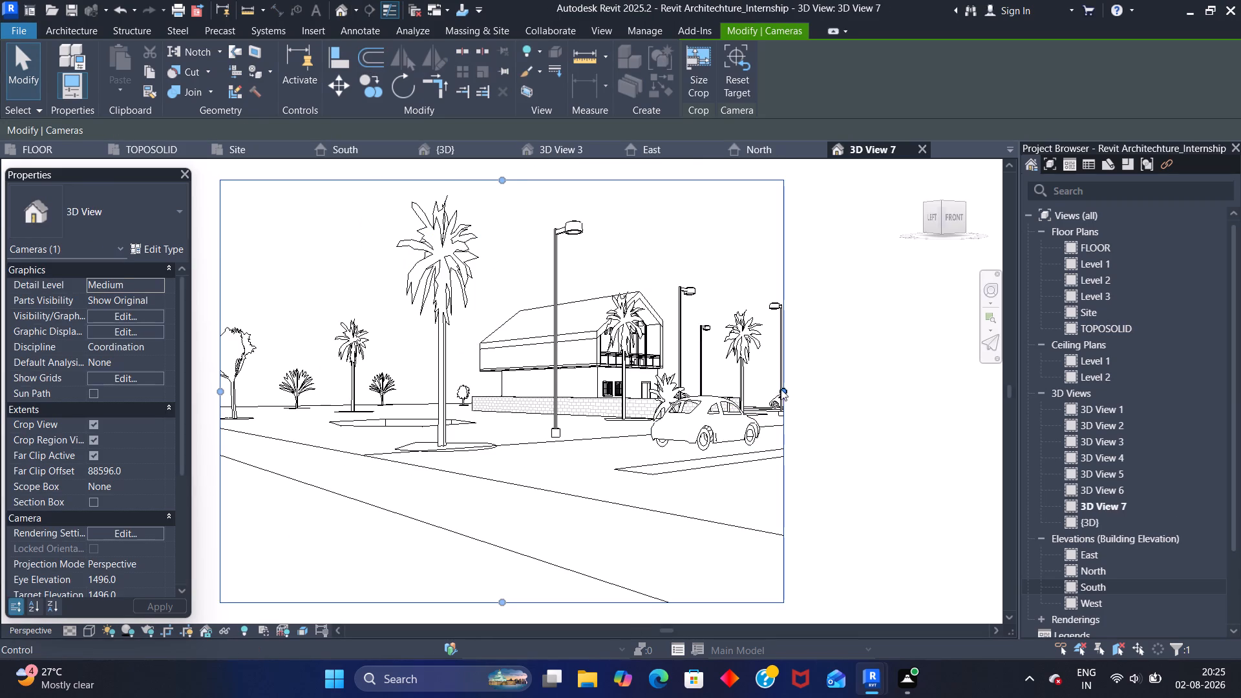
Widen the camera view's crop region on its right side to include the far lamp posts and raise its bottom edge to trim the foreground.
left_click_drag(781, 389, 930, 388)
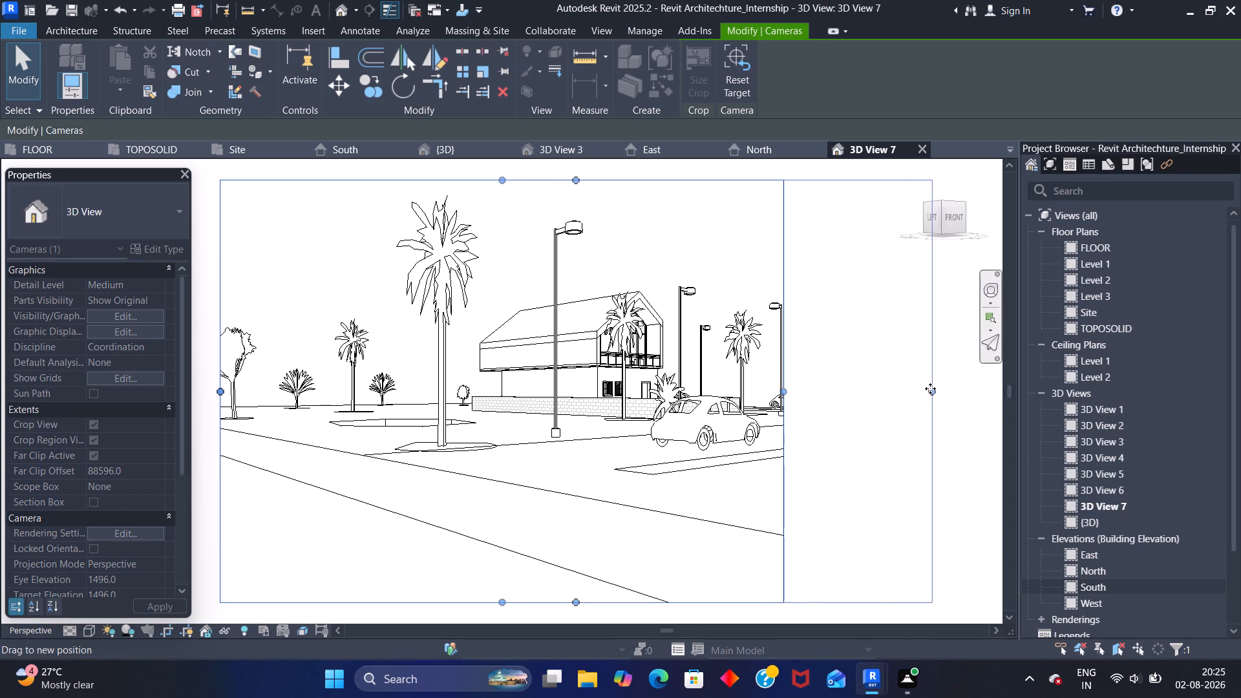
left_click_drag(930, 388, 931, 388)
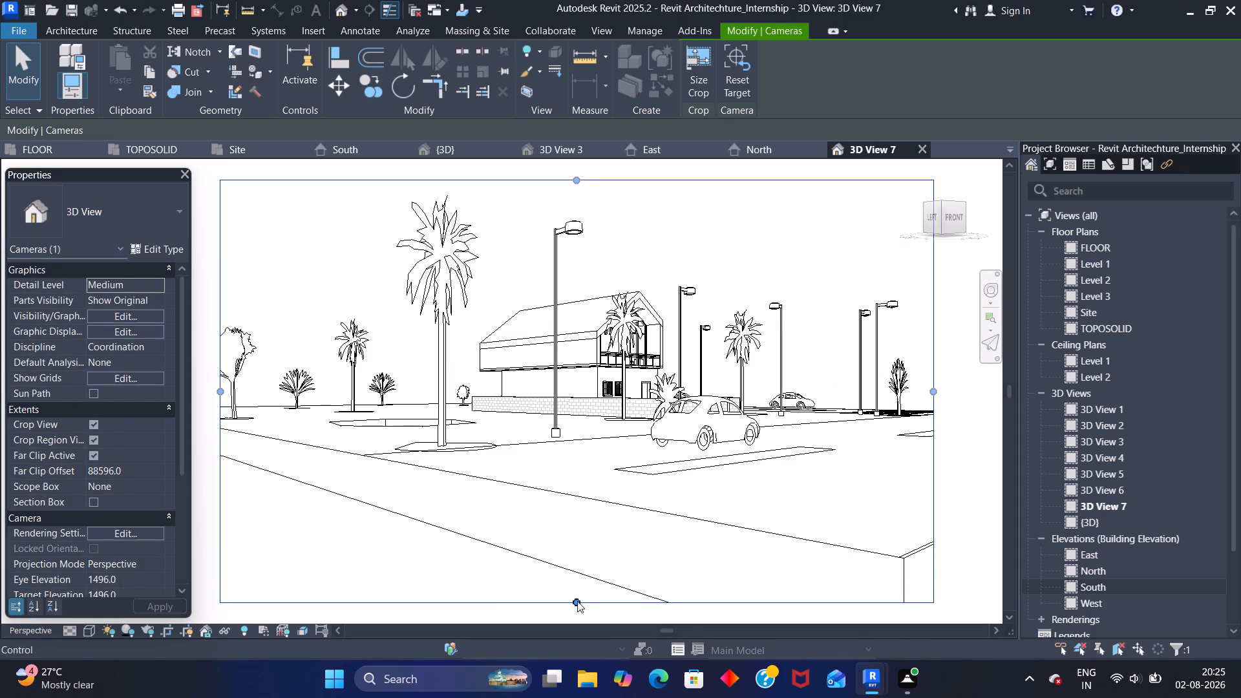
left_click_drag(577, 603, 634, 494)
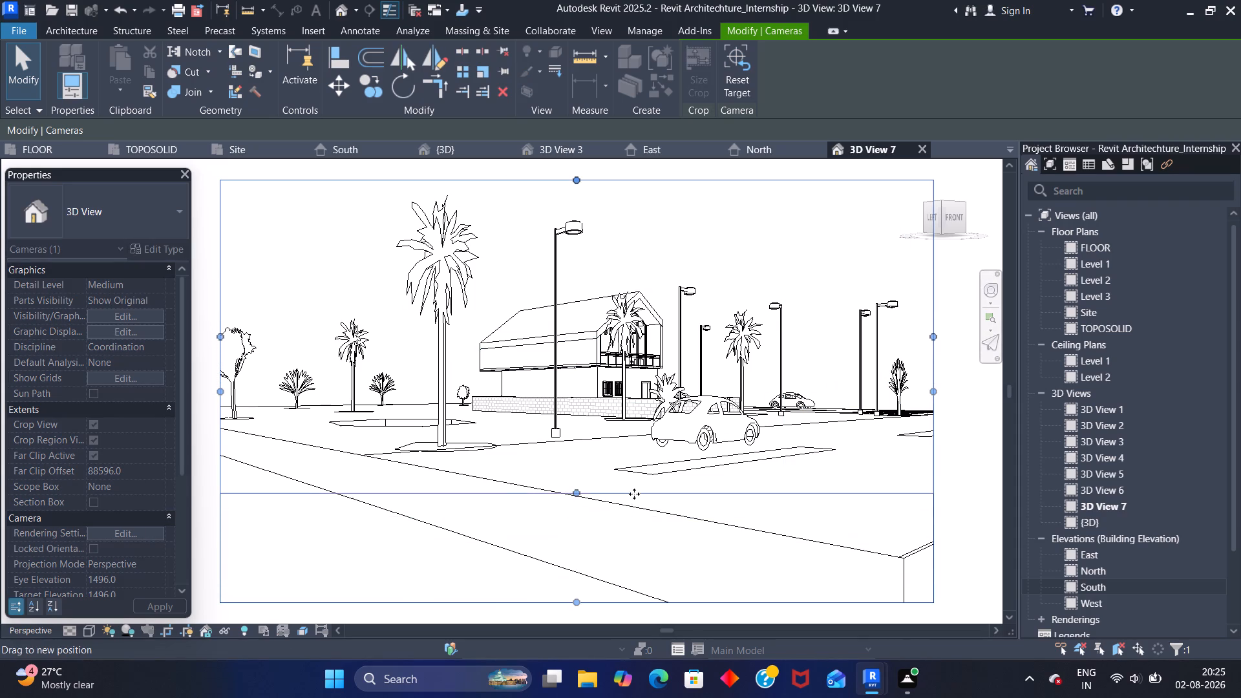
left_click_drag(634, 494, 634, 492)
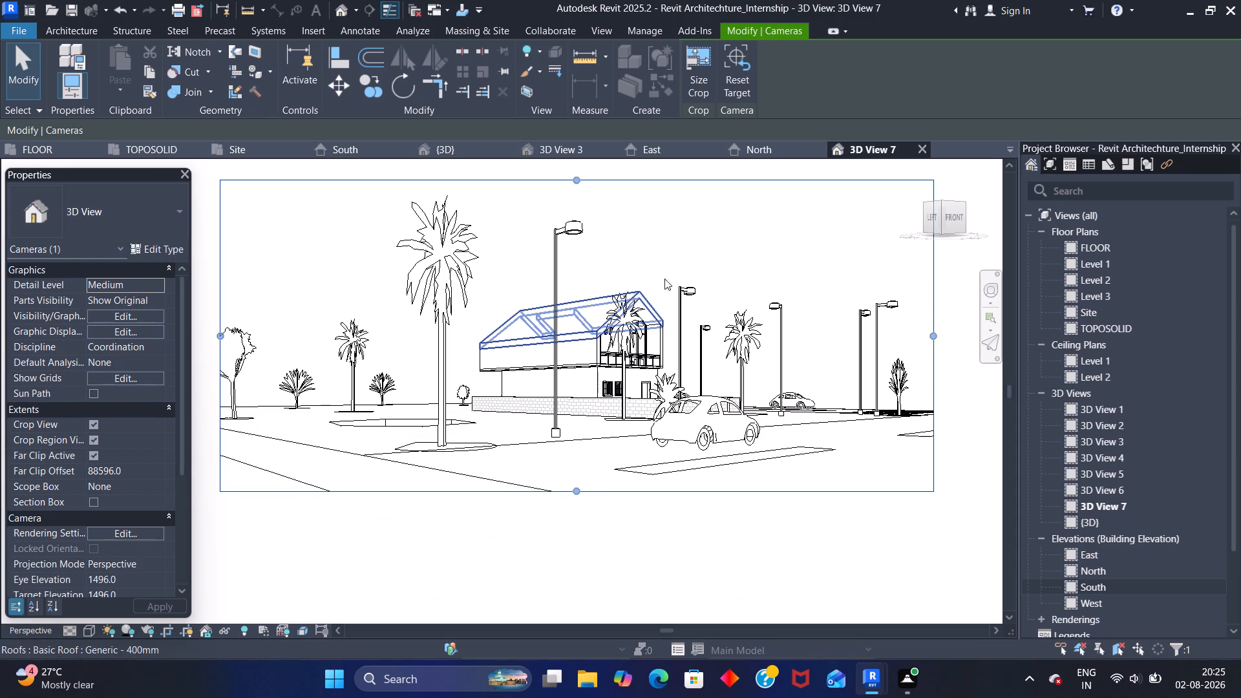
Start rendering the new camera view at High quality with printer resolution set to 300 DPI.
middle_click_drag(687, 240, 669, 266)
scroll(669, 266, "up", 1)
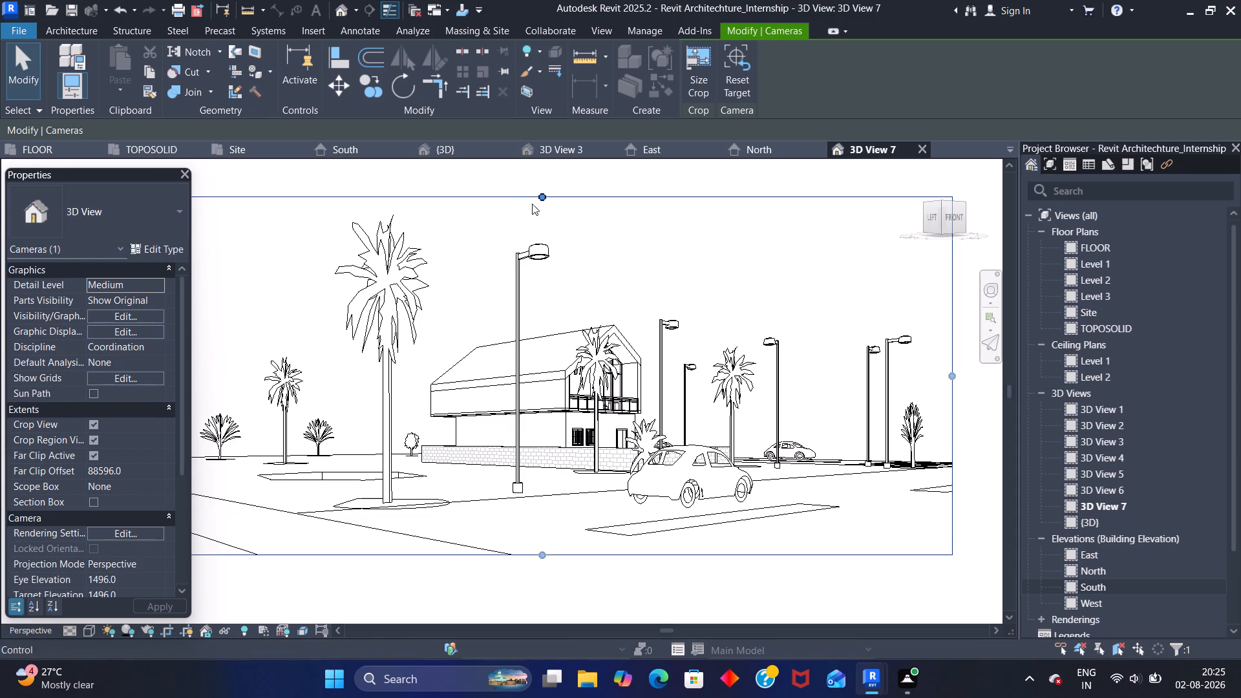
middle_click_drag(566, 224, 657, 202)
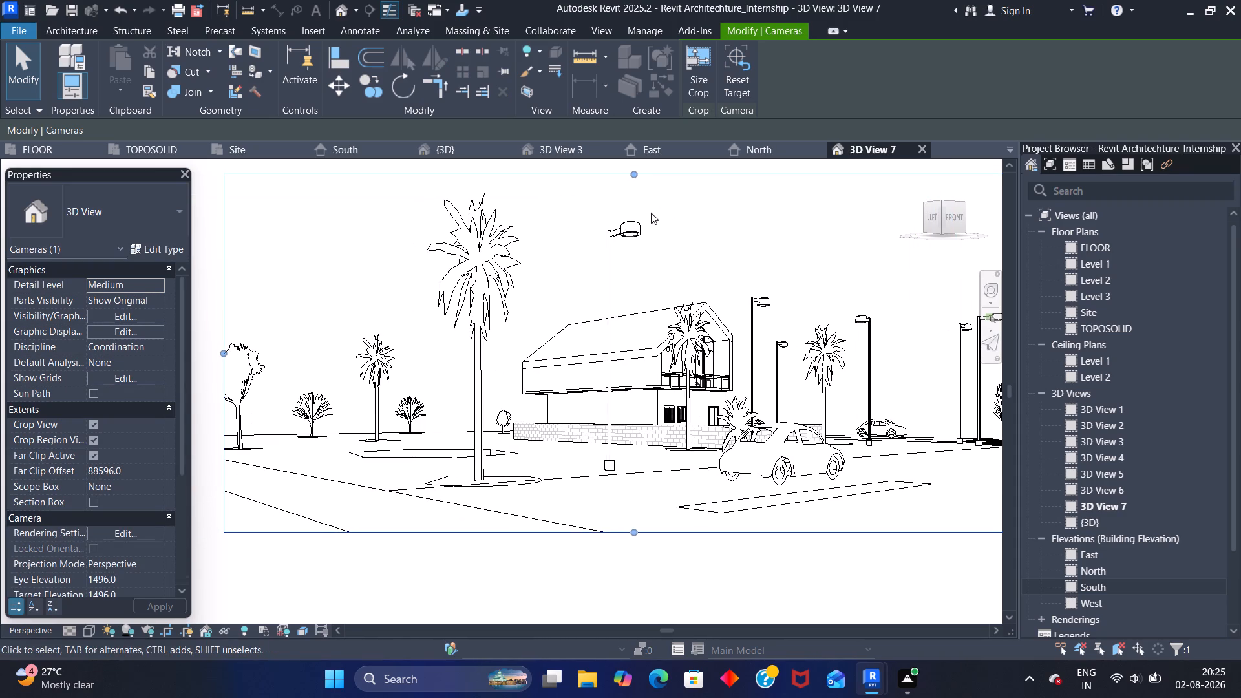
middle_click_drag(661, 212, 635, 213)
scroll(644, 231, "up", 1)
scroll(642, 226, "down", 2)
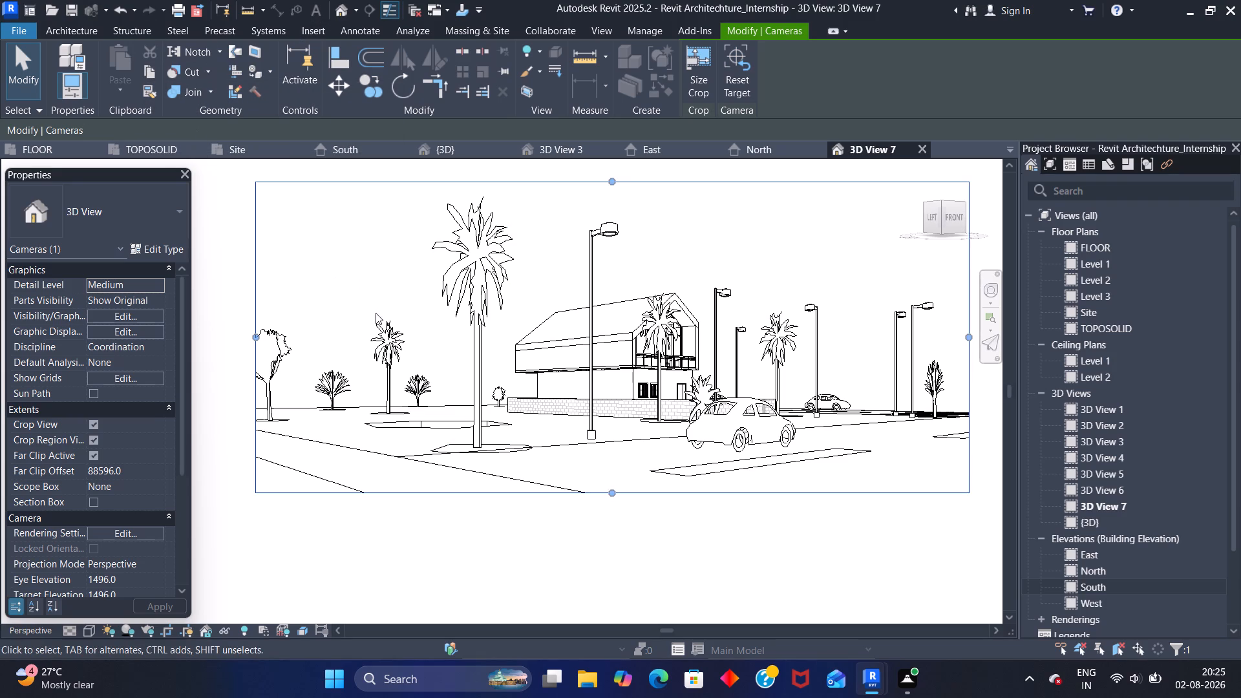
type("rr")
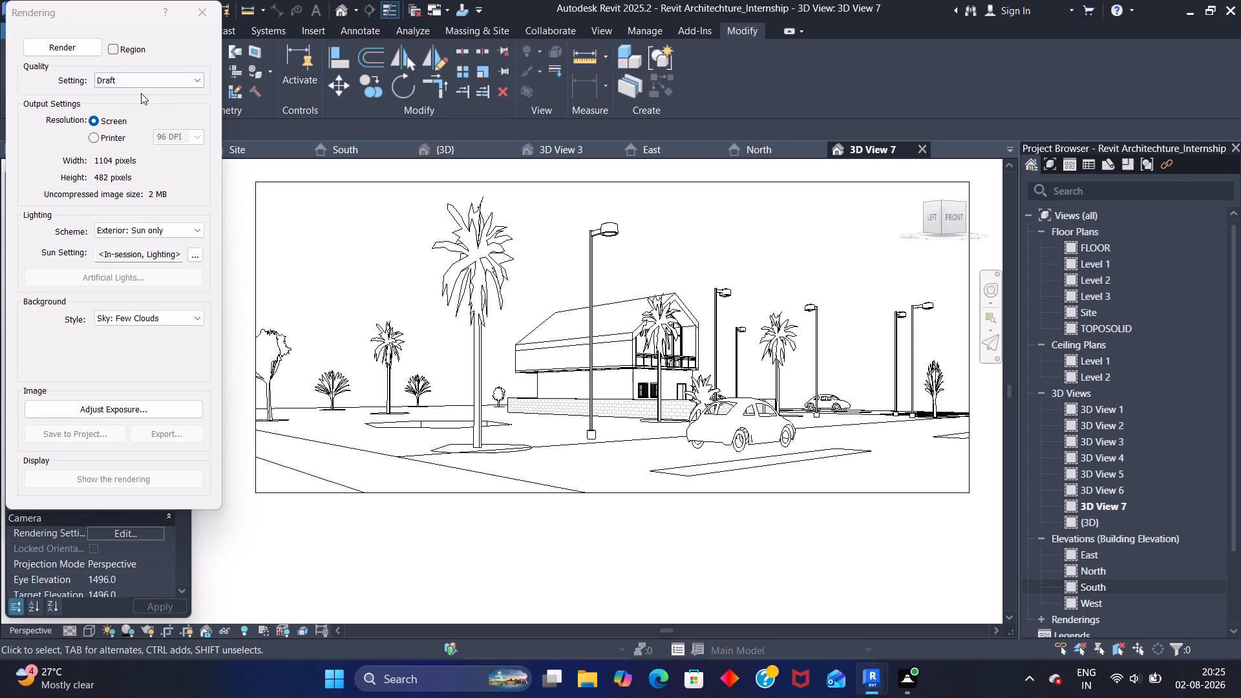
left_click(200, 83)
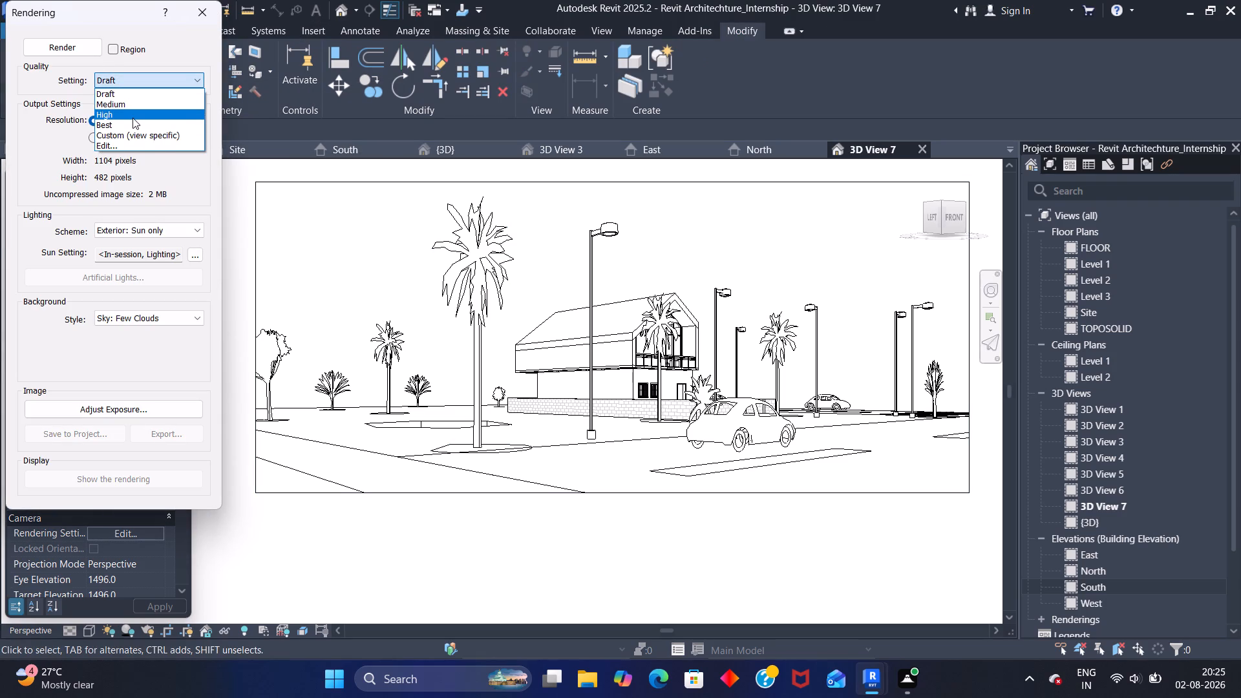
left_click(133, 118)
left_click(119, 135)
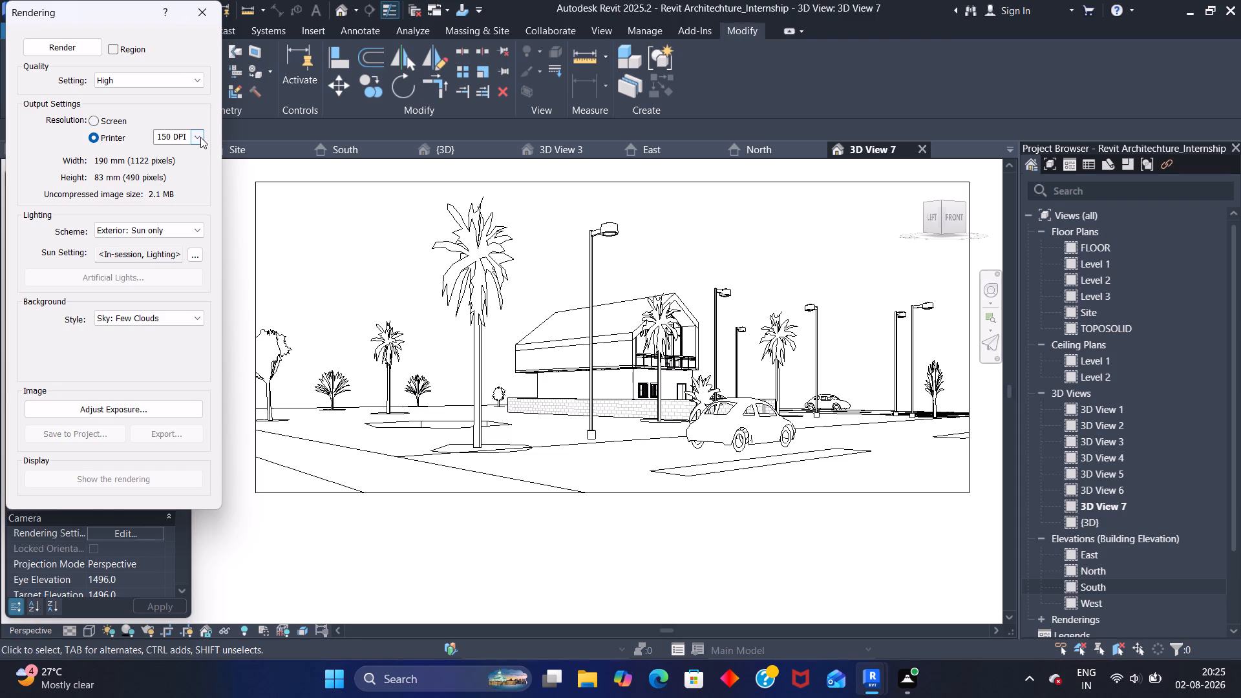
left_click(200, 137)
left_click(186, 168)
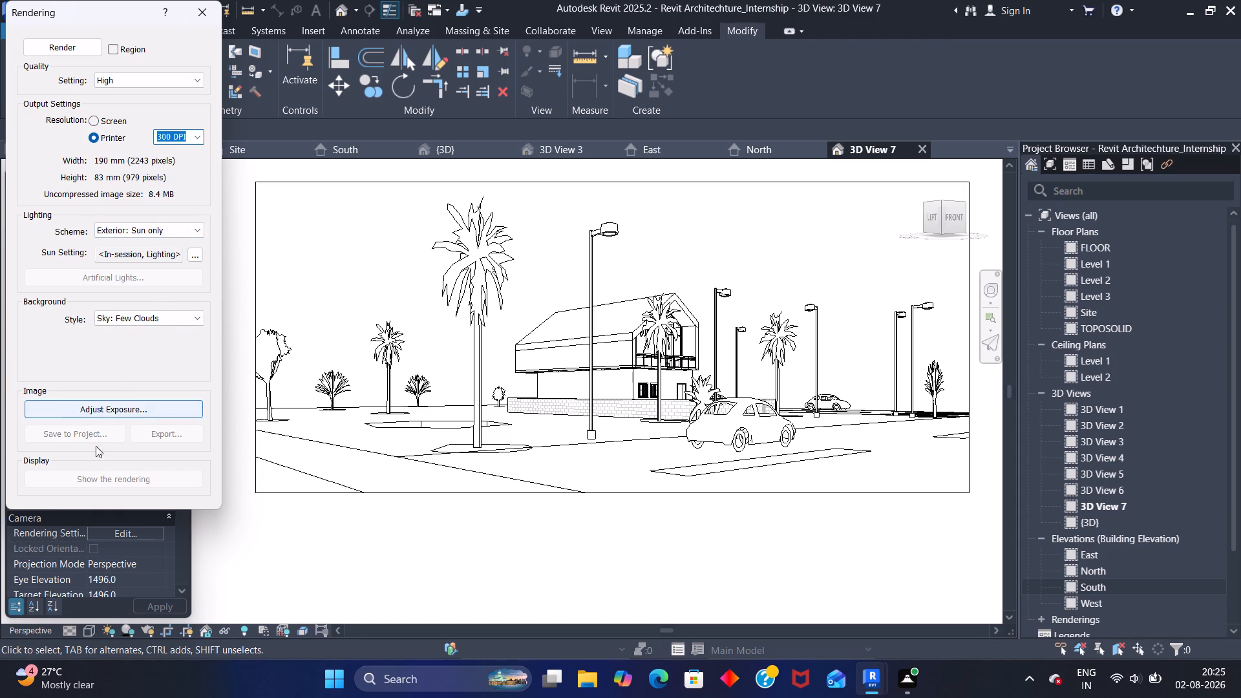
left_click(73, 47)
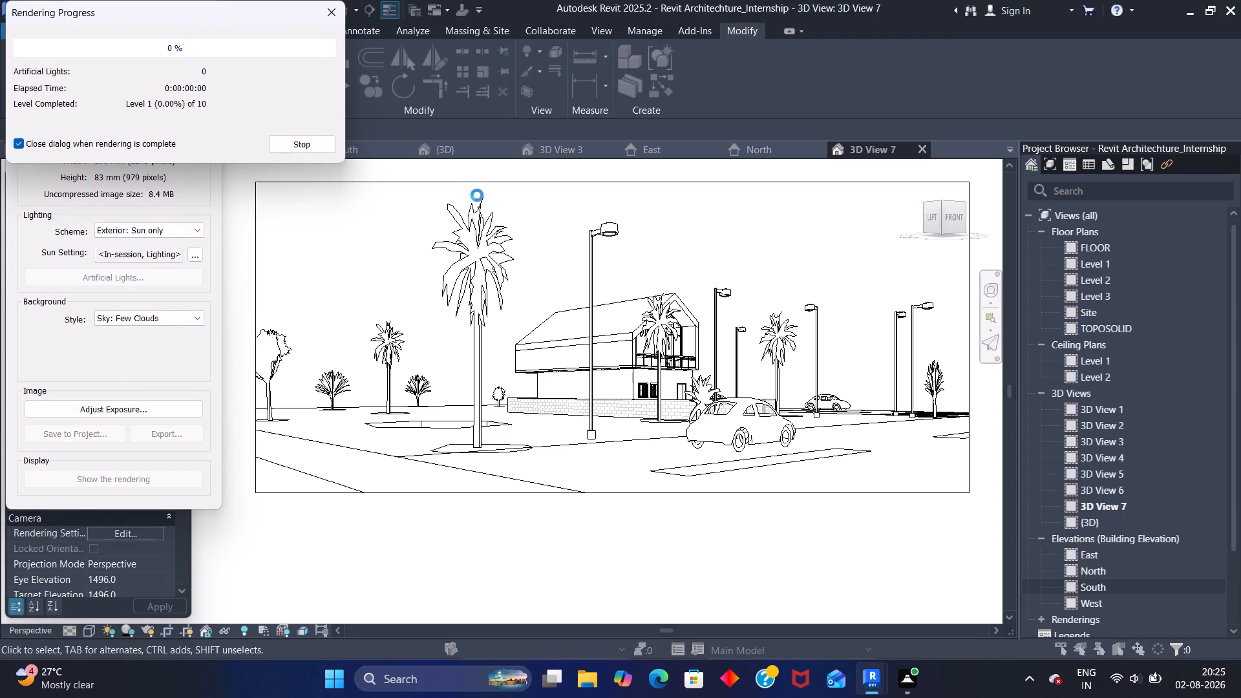
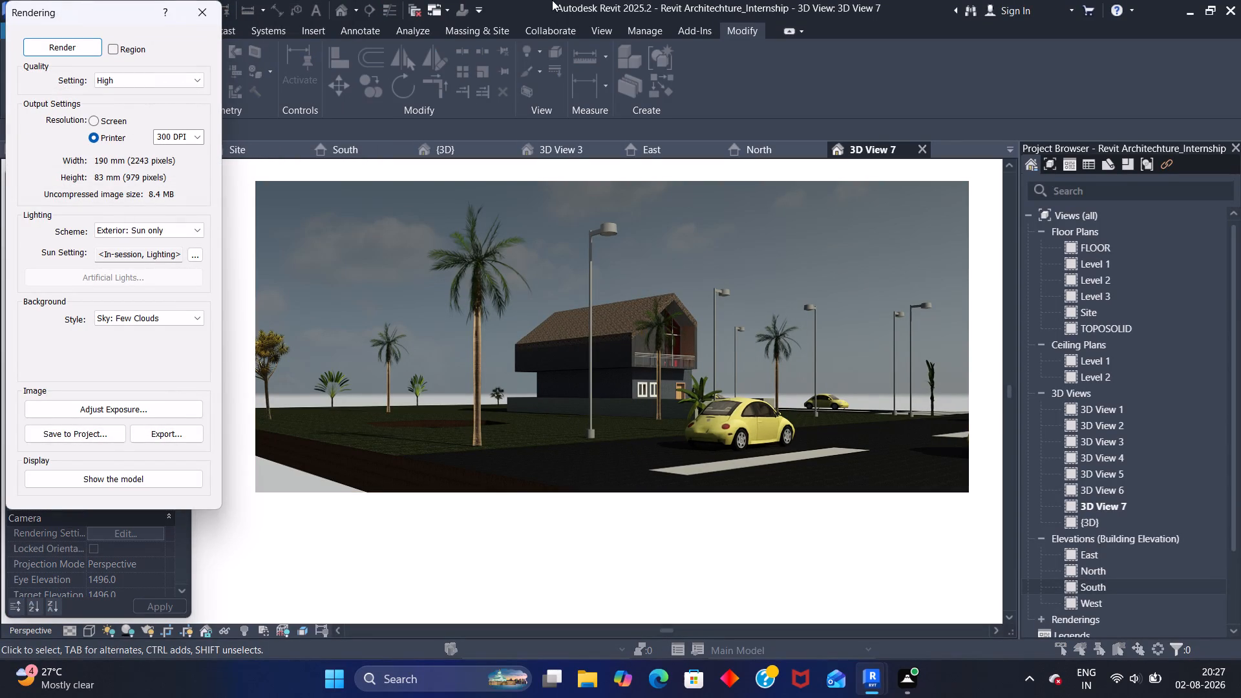
Save the finished rendering to the project as 3D View 7_1 and close the rendering settings.
scroll(564, 306, "up", 3)
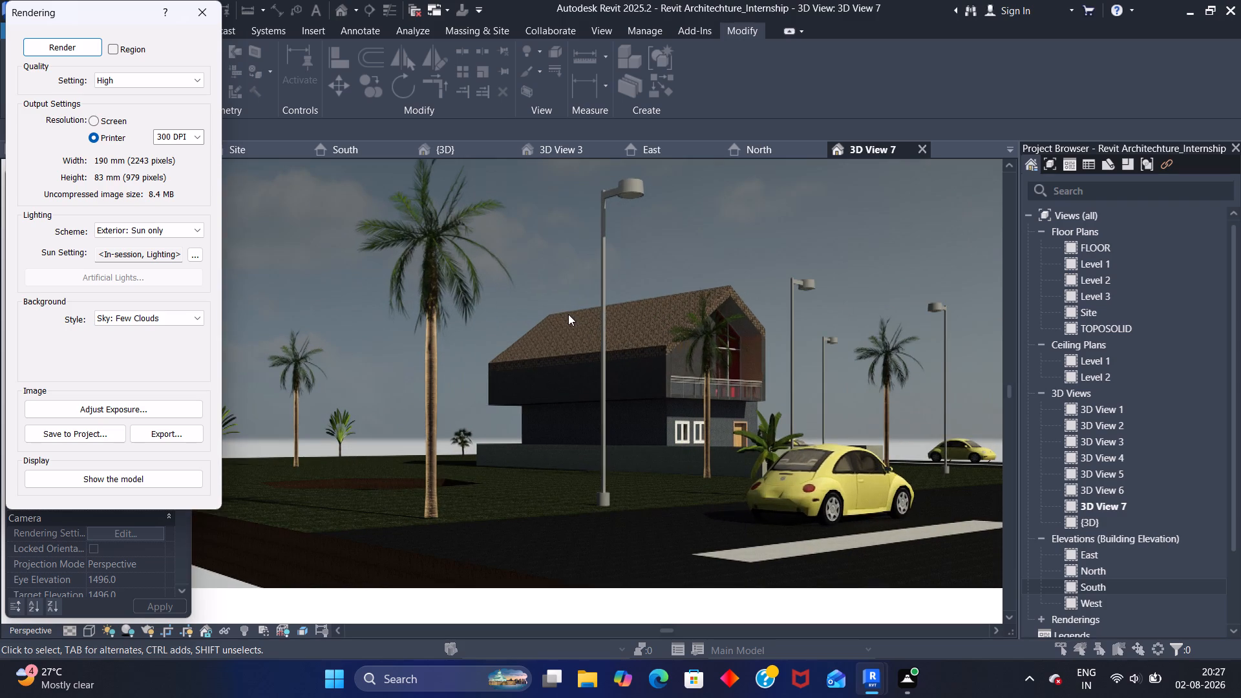
scroll(646, 291, "down", 3)
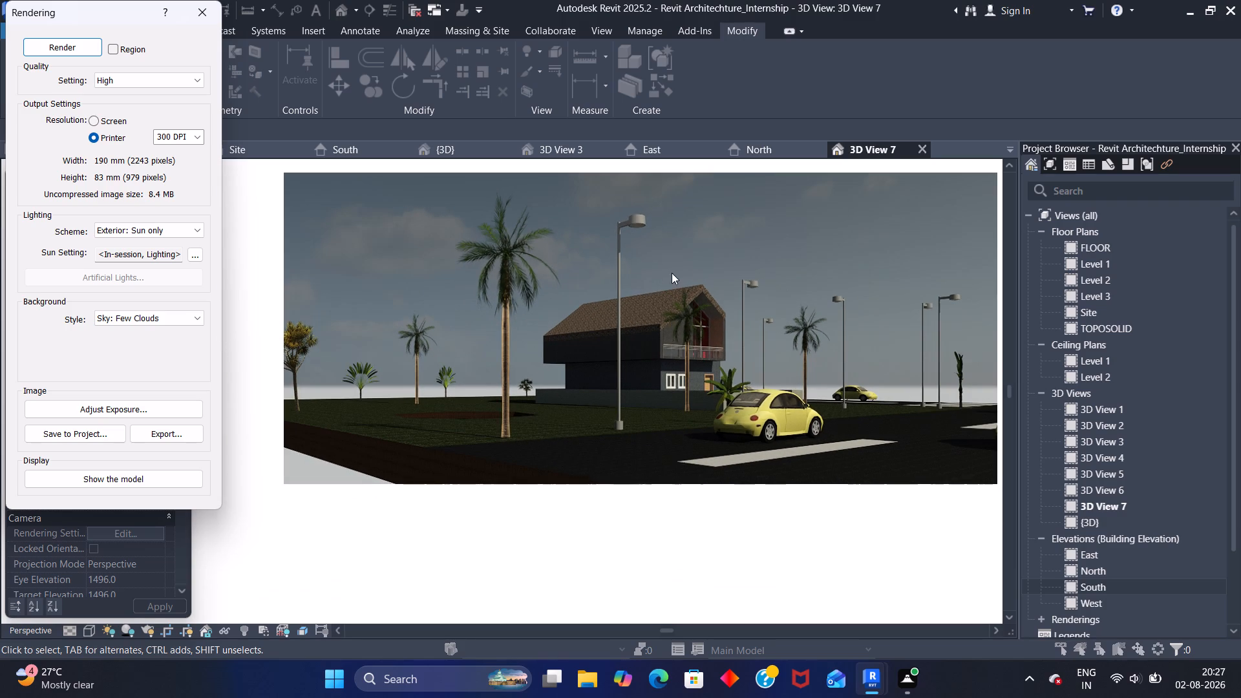
middle_click_drag(748, 247, 707, 261)
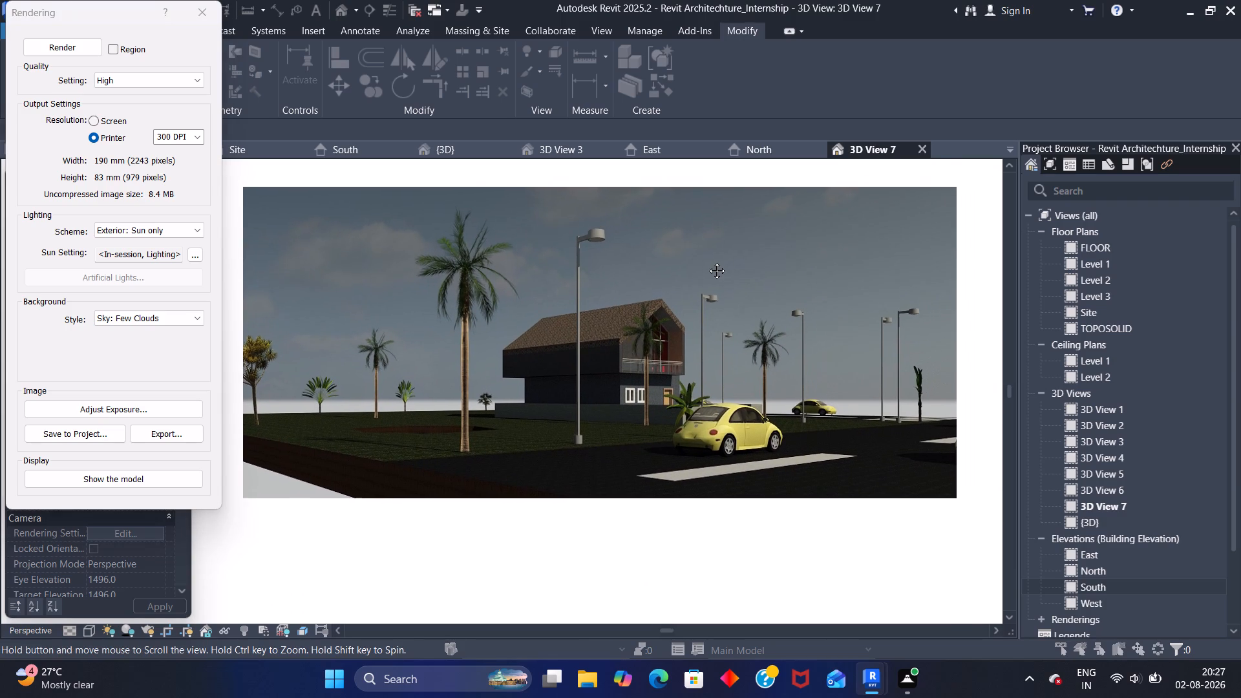
middle_click_drag(707, 261, 734, 274)
scroll(734, 274, "up", 2)
scroll(736, 278, "down", 1)
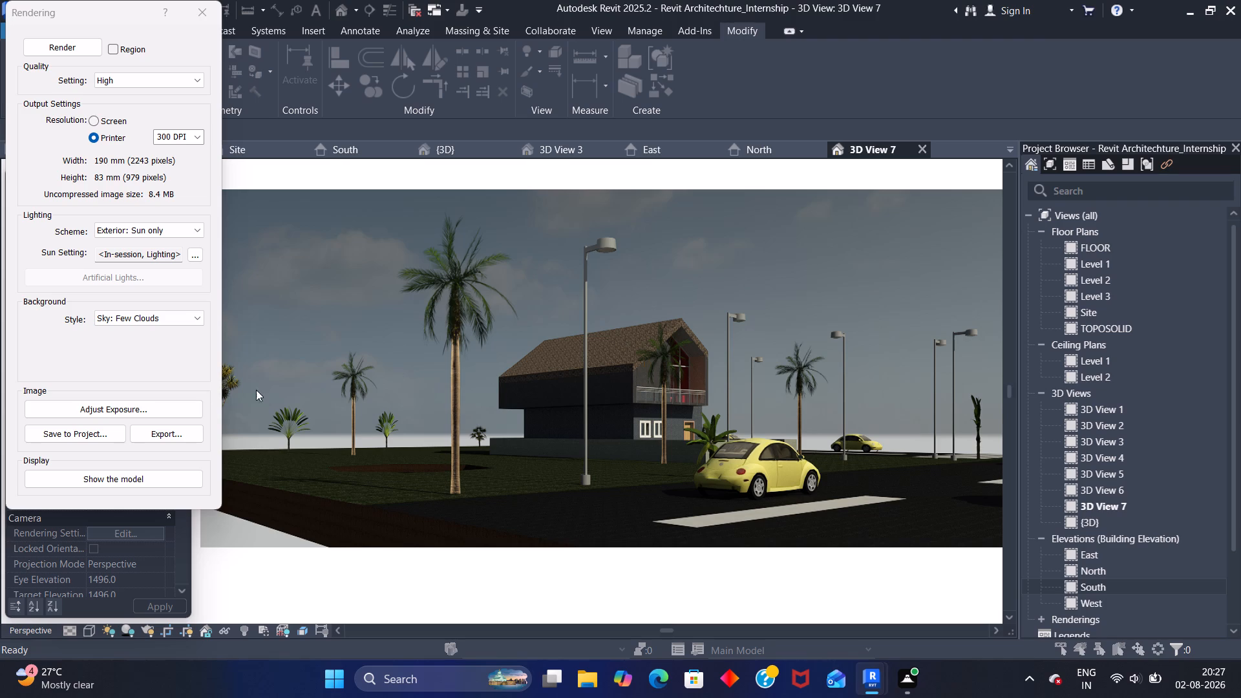
left_click(79, 438)
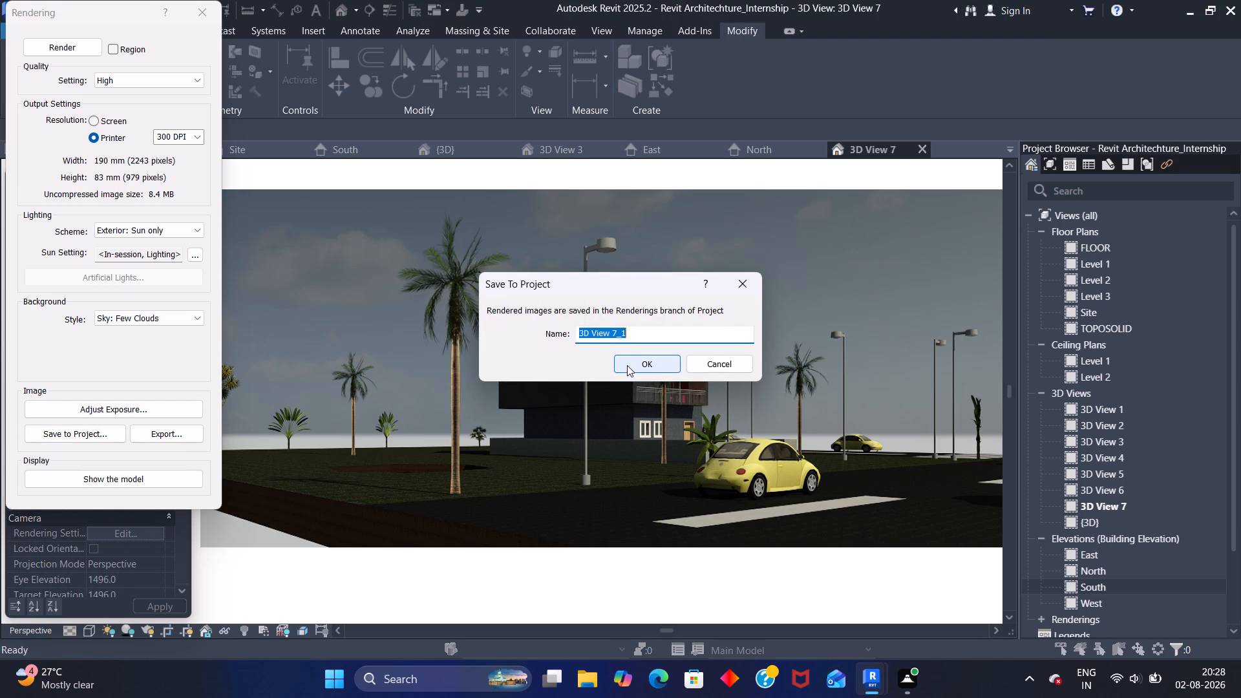
left_click(627, 365)
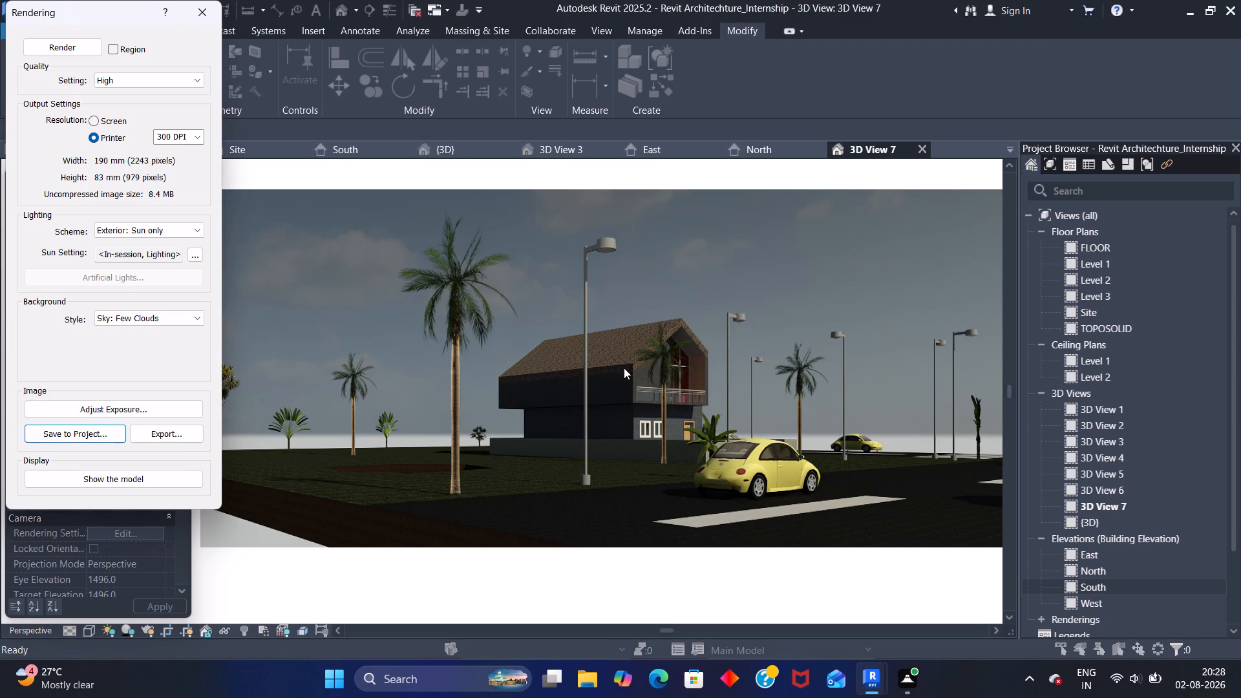
left_click(195, 7)
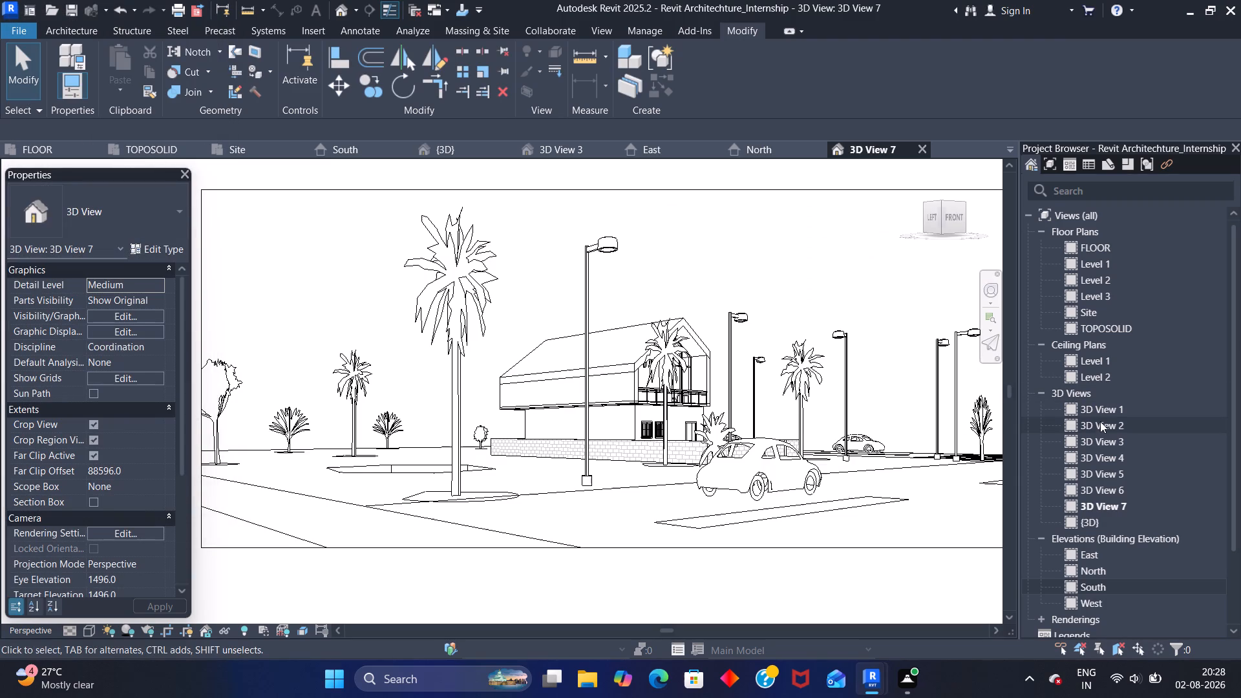
Set the 3D View 7 camera view's visual style to Realistic.
double_click(1101, 428)
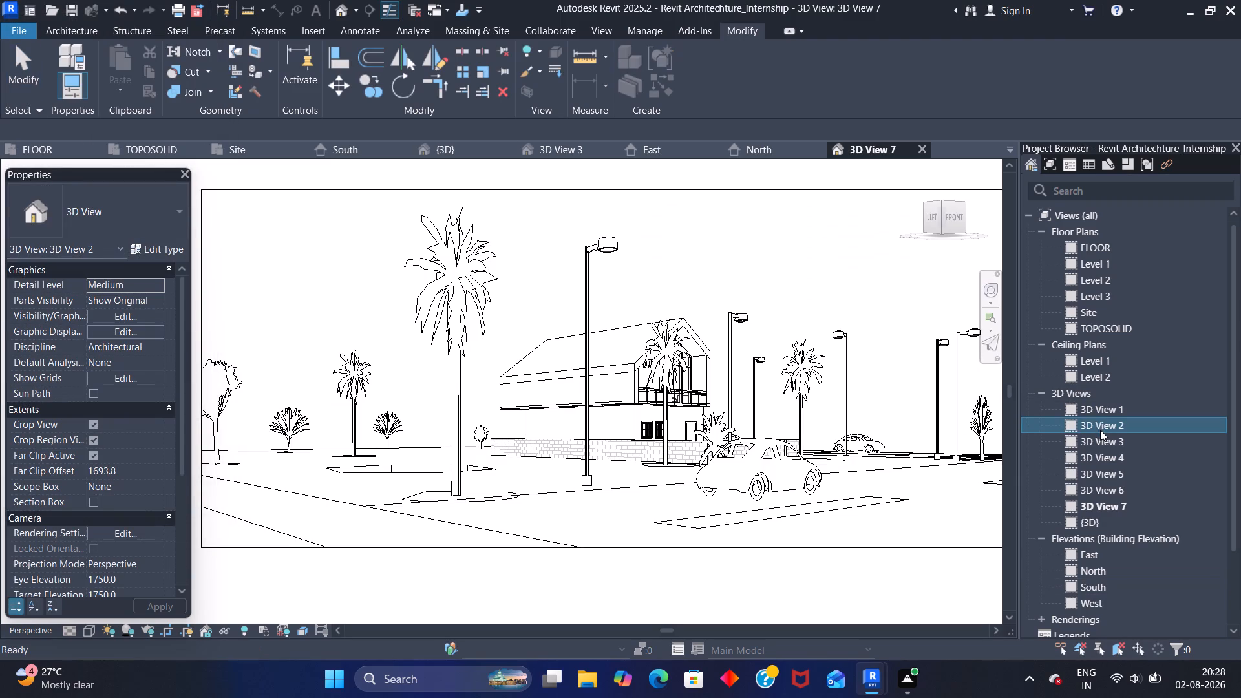
double_click(1123, 502)
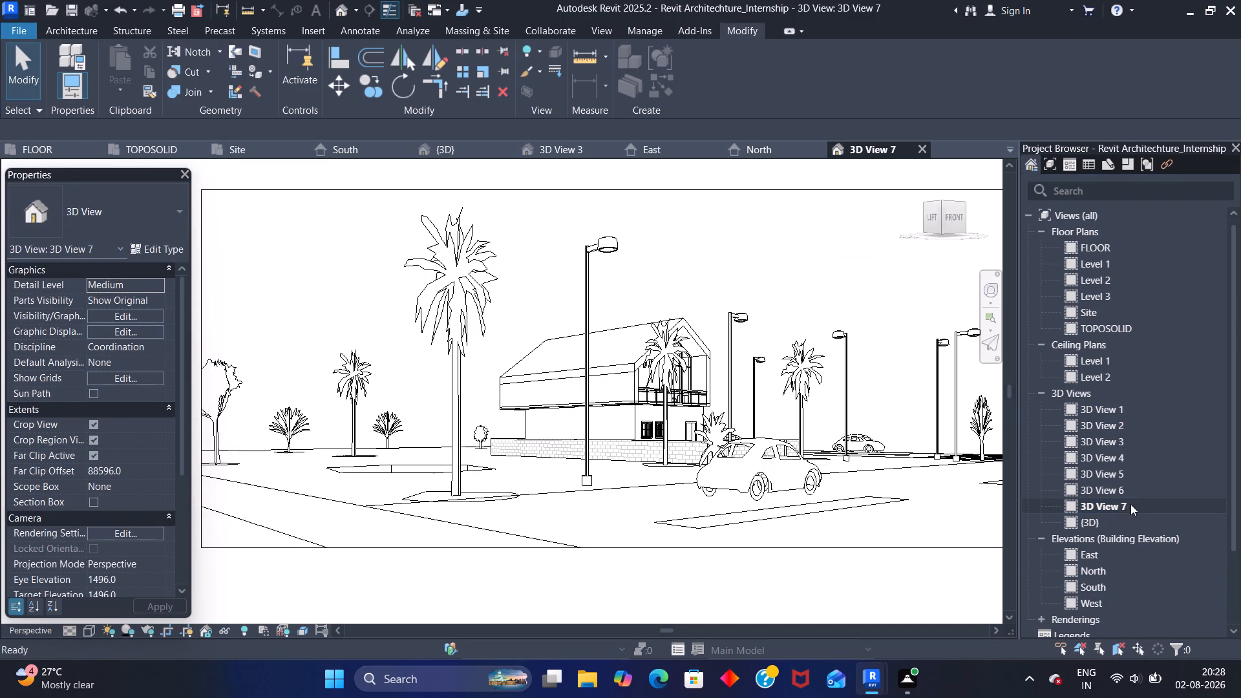
left_click(85, 633)
left_click(101, 617)
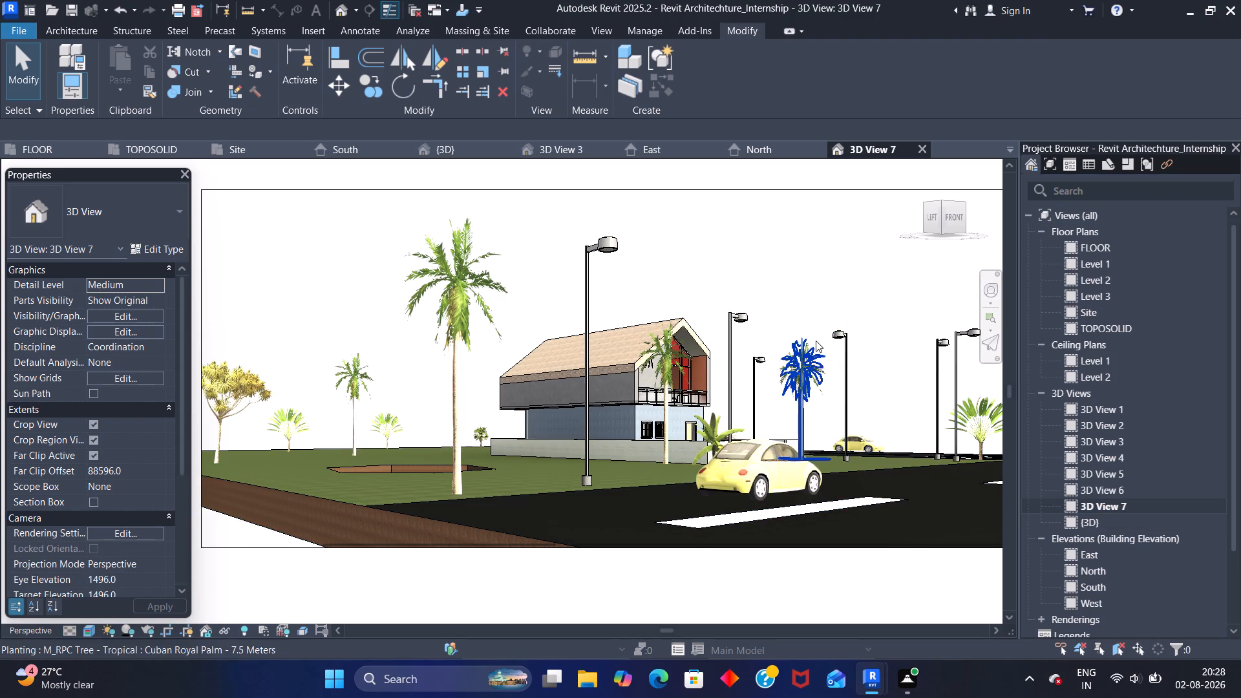
Examine the building, trees, lamp posts and parked cars in the realistic 3D View 7.
middle_click_drag(844, 285, 765, 291)
scroll(708, 298, "down", 2)
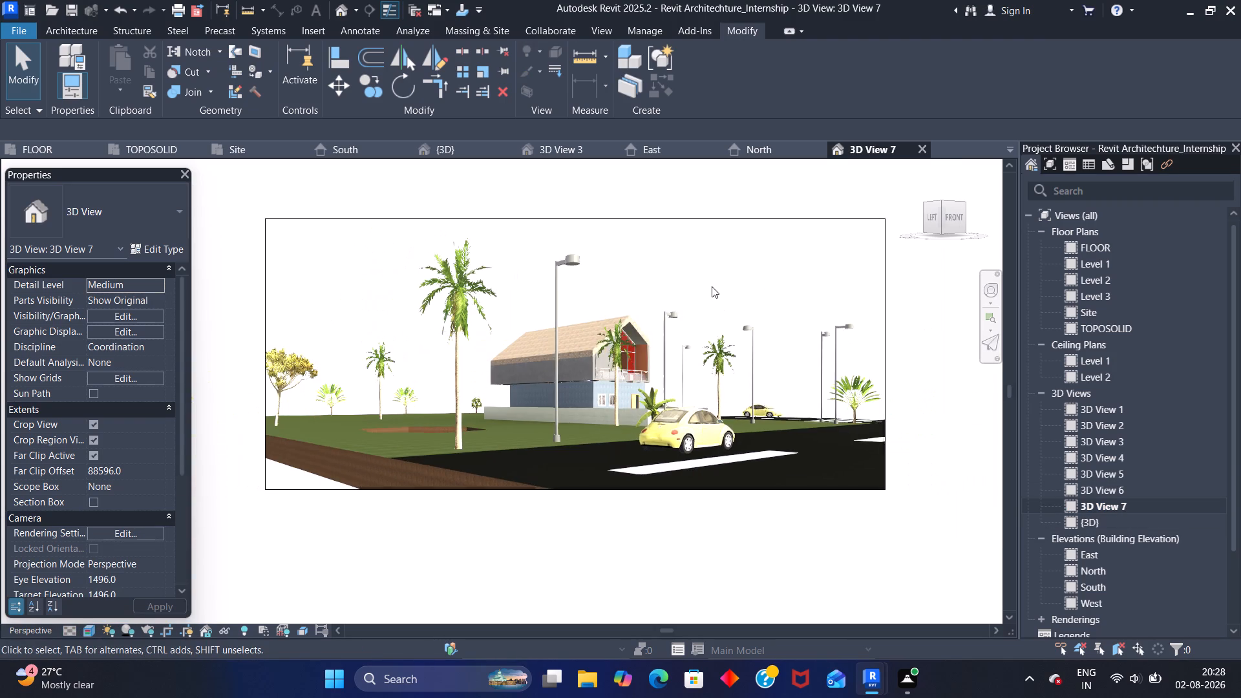
scroll(714, 286, "up", 3)
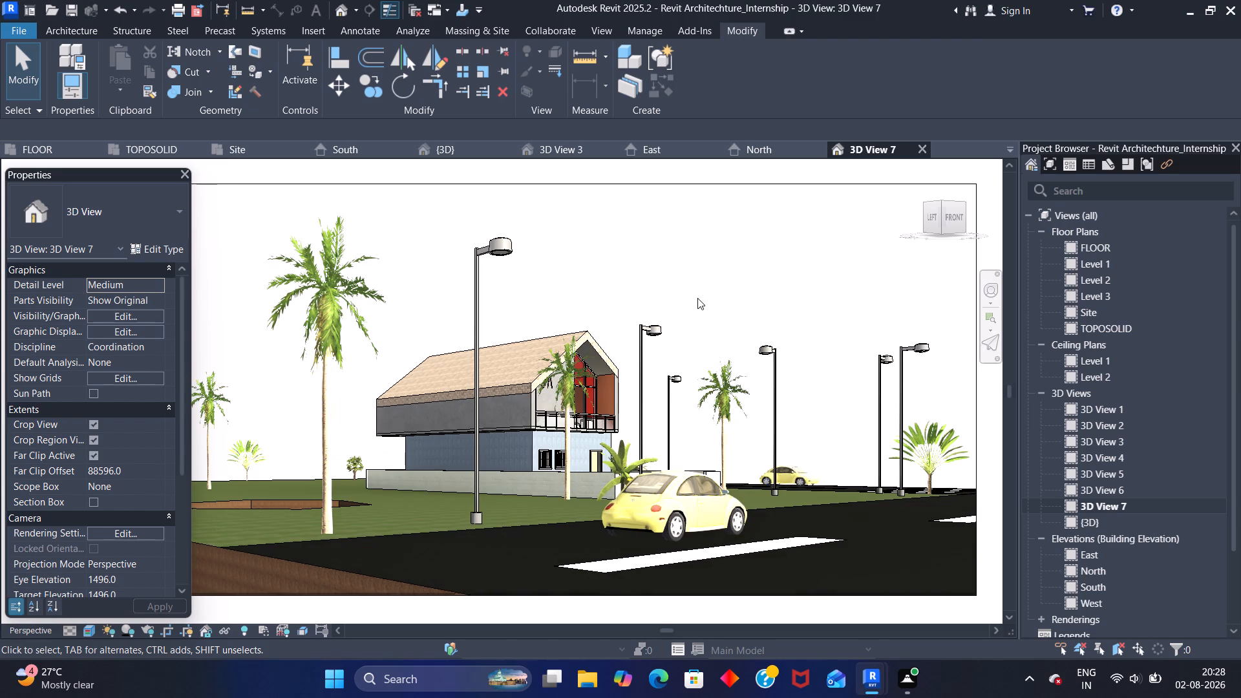
scroll(697, 297, "up", 5)
scroll(460, 330, "up", 4)
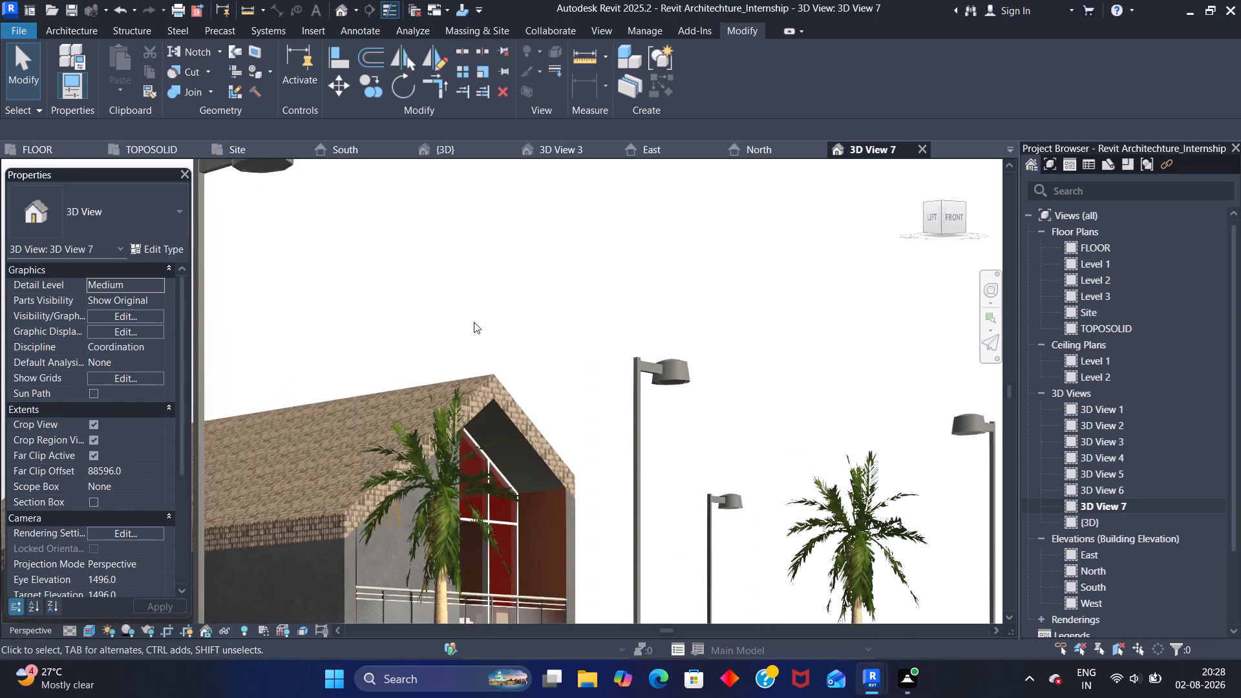
scroll(474, 322, "up", 2)
scroll(487, 310, "down", 11)
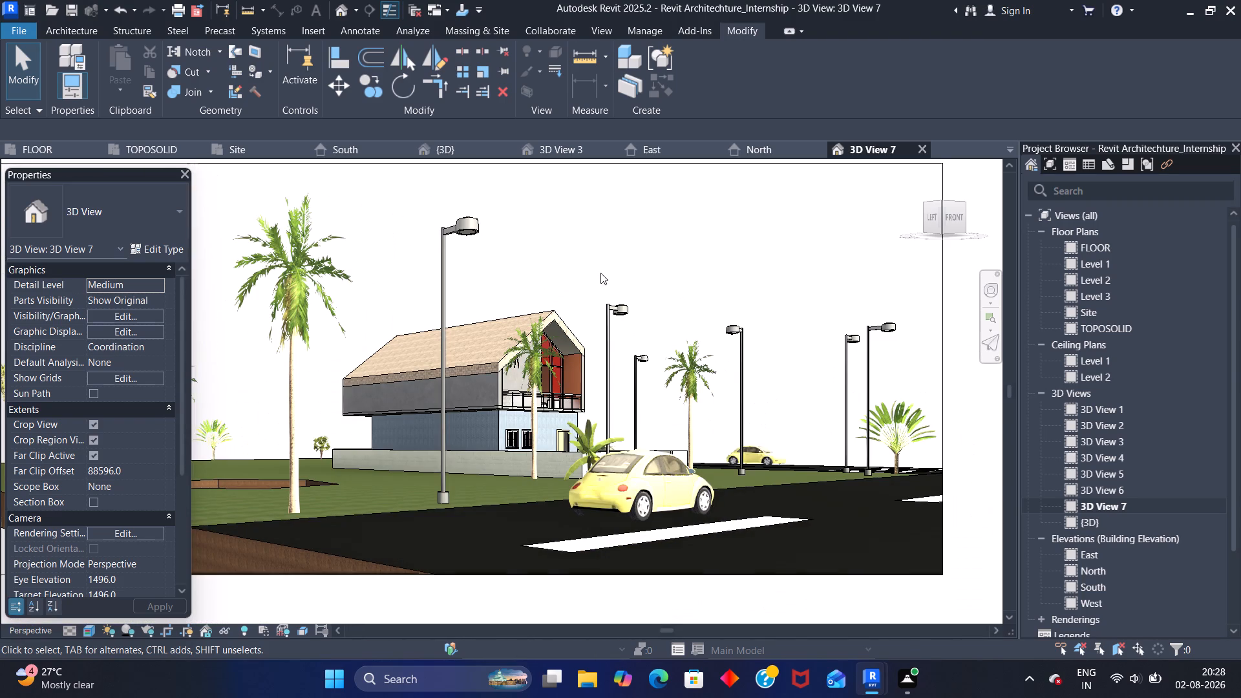
middle_click_drag(566, 268, 643, 246)
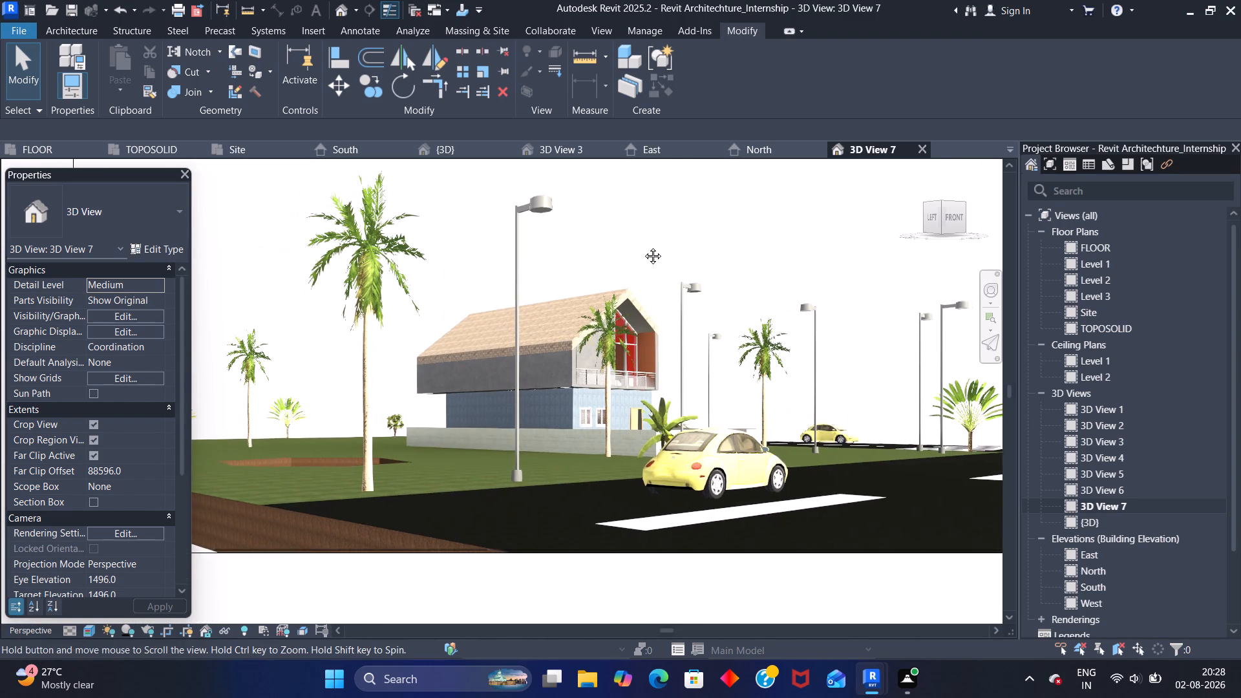
middle_click_drag(643, 246, 644, 248)
middle_click_drag(630, 244, 610, 273)
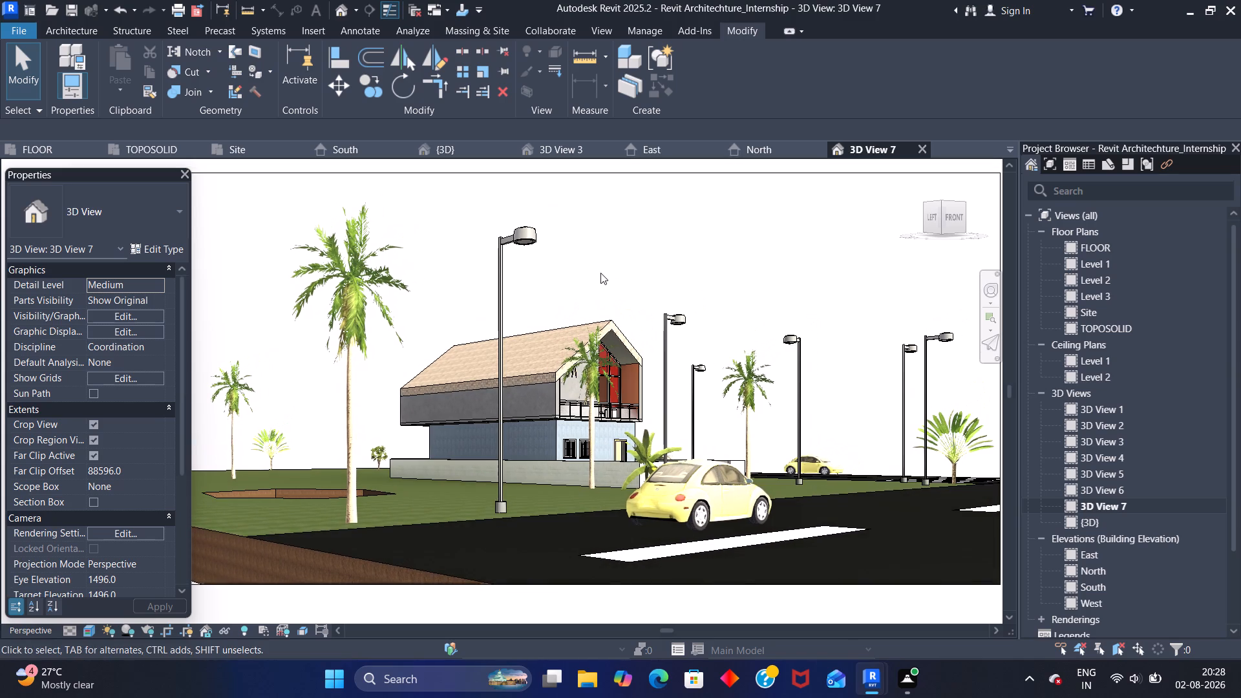
Open the 3D View 6 camera view and set its visual style to Realistic.
double_click(1147, 493)
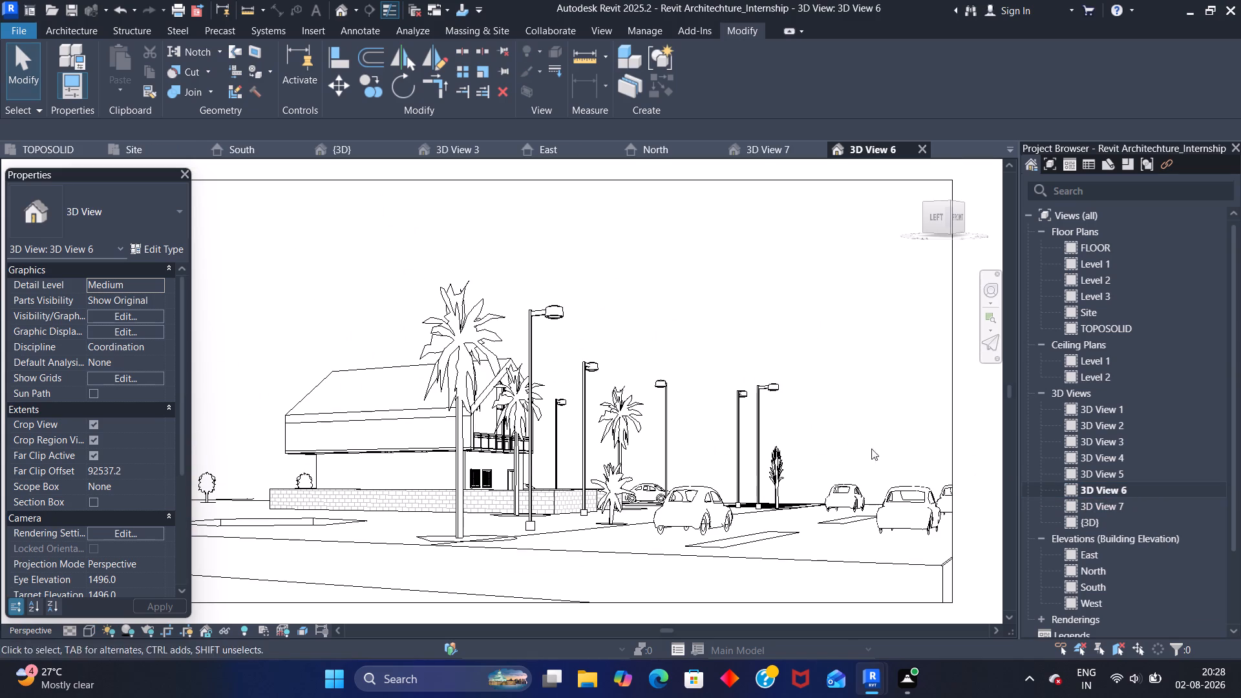
left_click(86, 628)
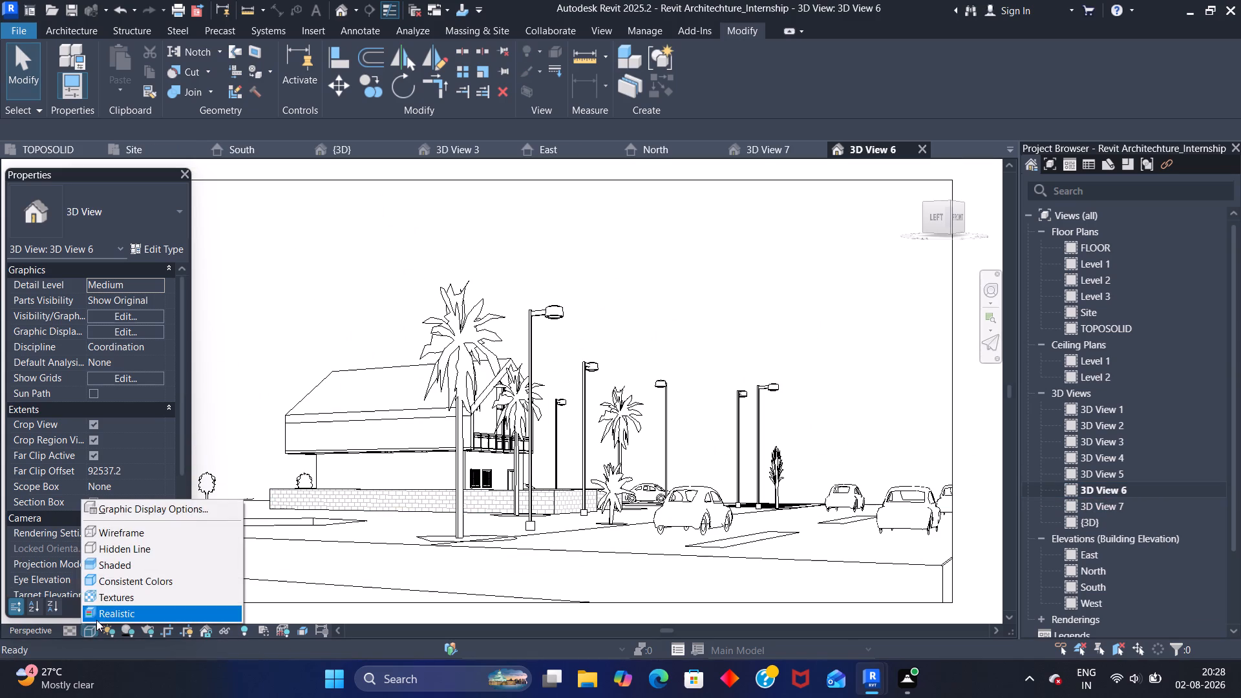
left_click(101, 615)
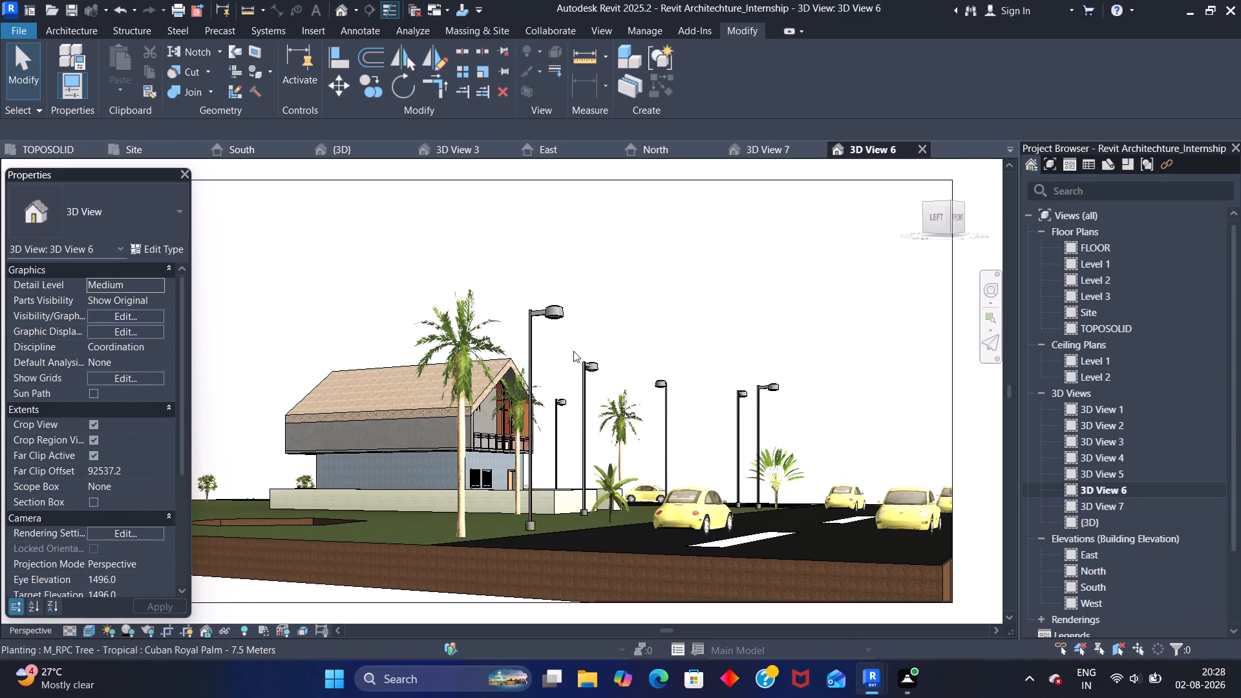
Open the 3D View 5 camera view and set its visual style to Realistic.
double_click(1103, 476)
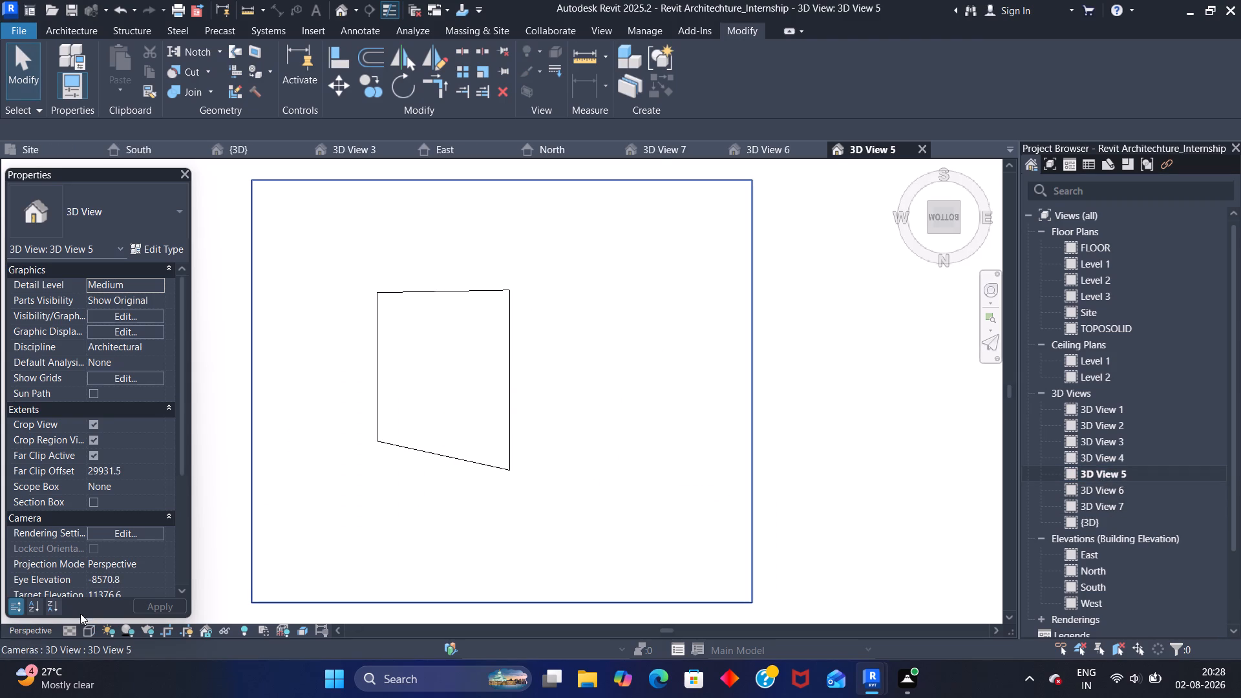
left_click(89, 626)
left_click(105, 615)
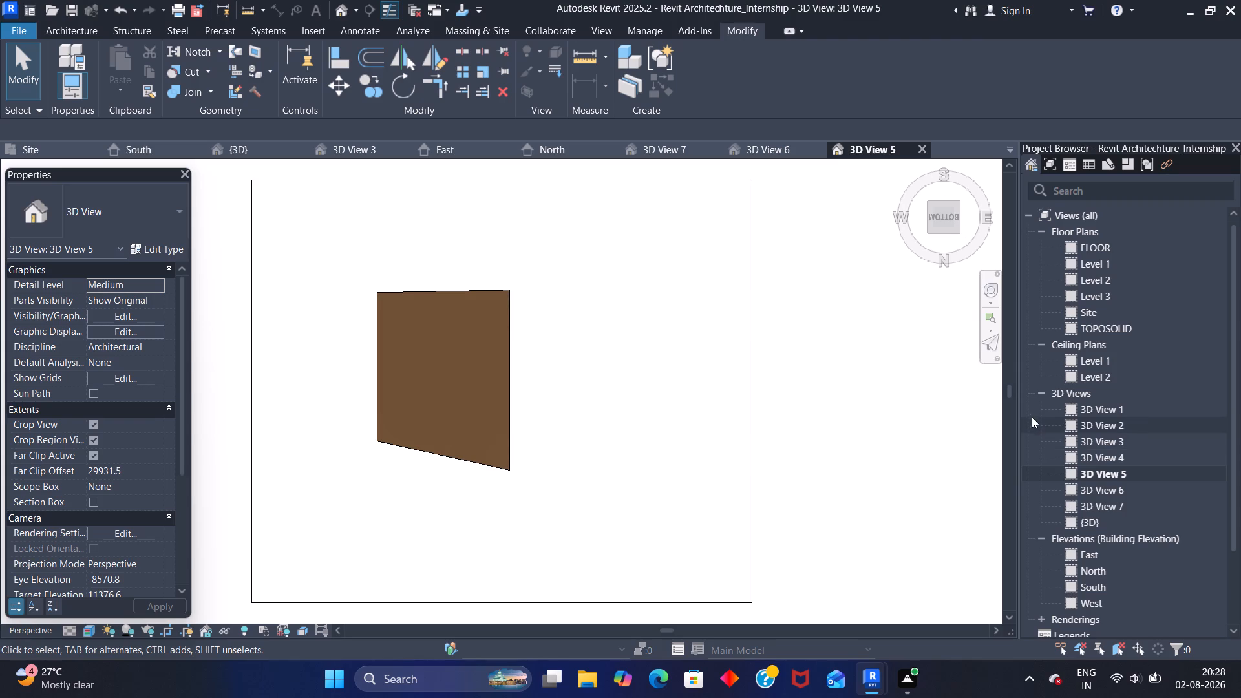
Delete the 3D View 5 camera view from the project.
right_click(1163, 471)
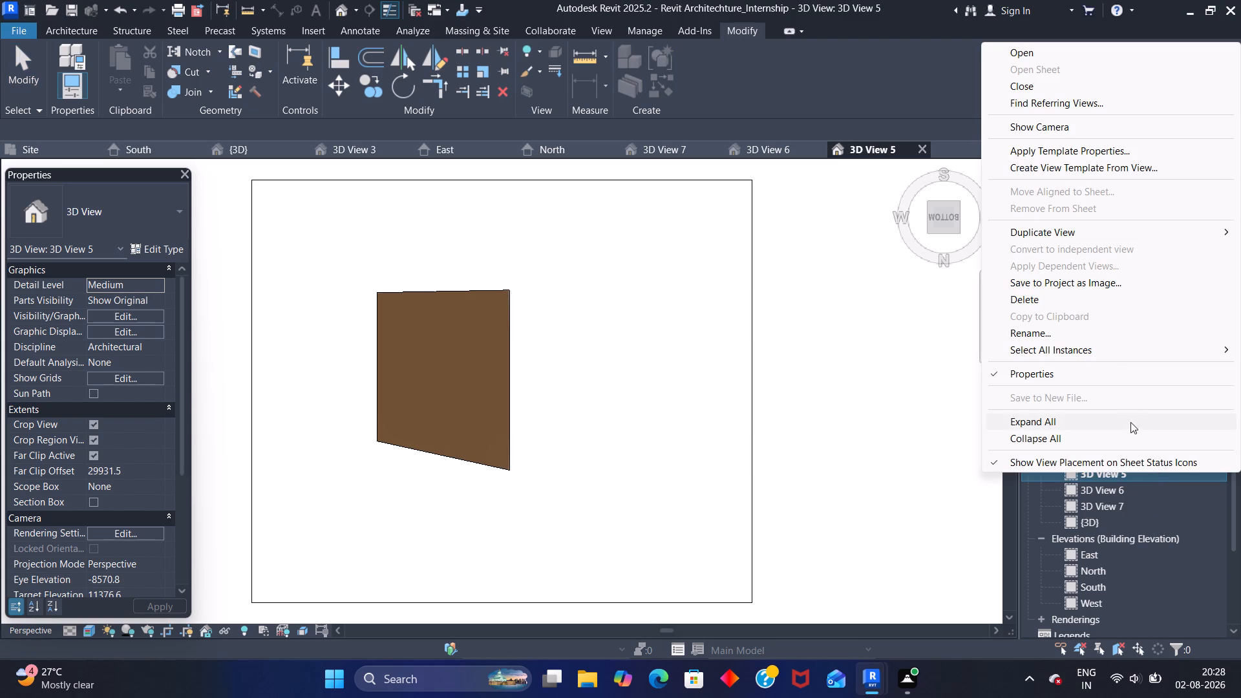
left_click(1070, 299)
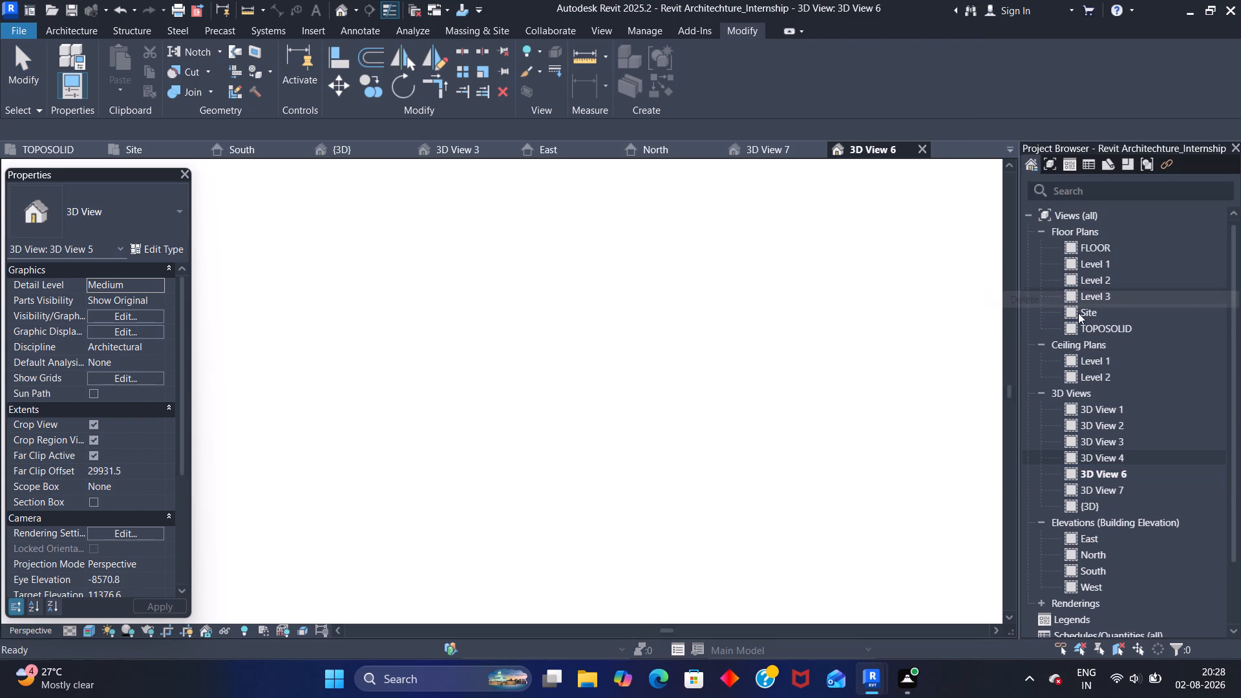
Open the 3D View 4 camera view to check its contents and delete it from the project.
double_click(1136, 457)
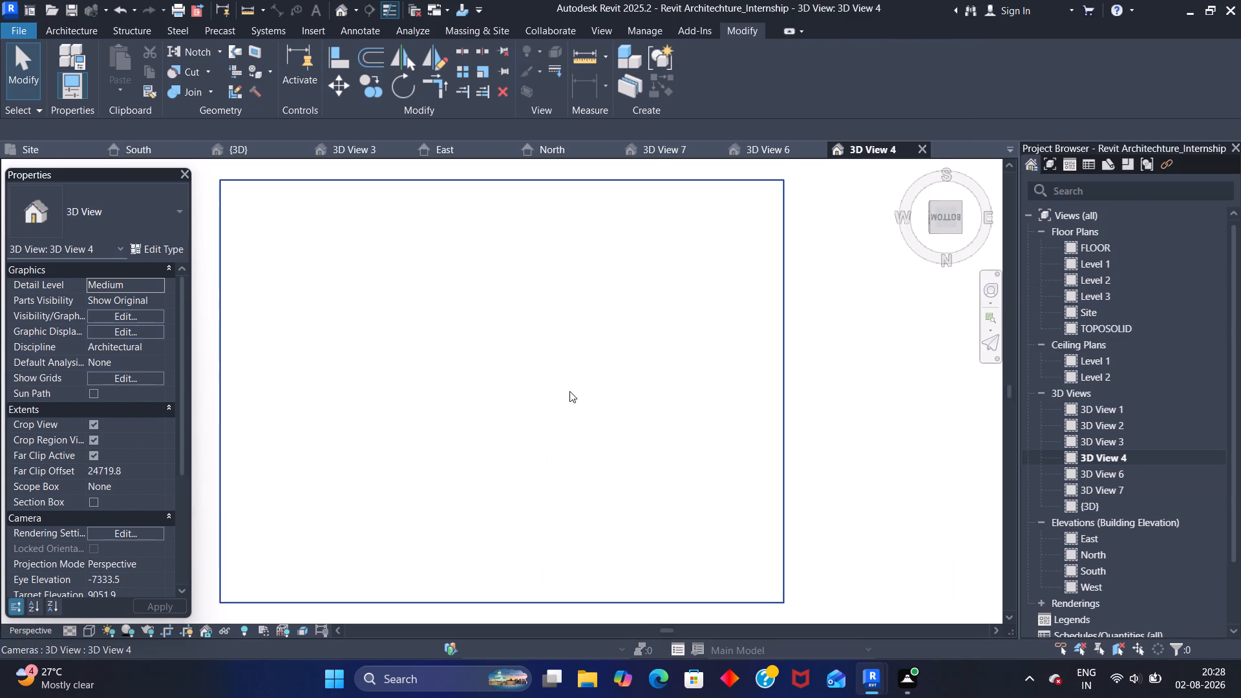
scroll(539, 385, "up", 1)
scroll(551, 386, "down", 3)
scroll(648, 352, "down", 1)
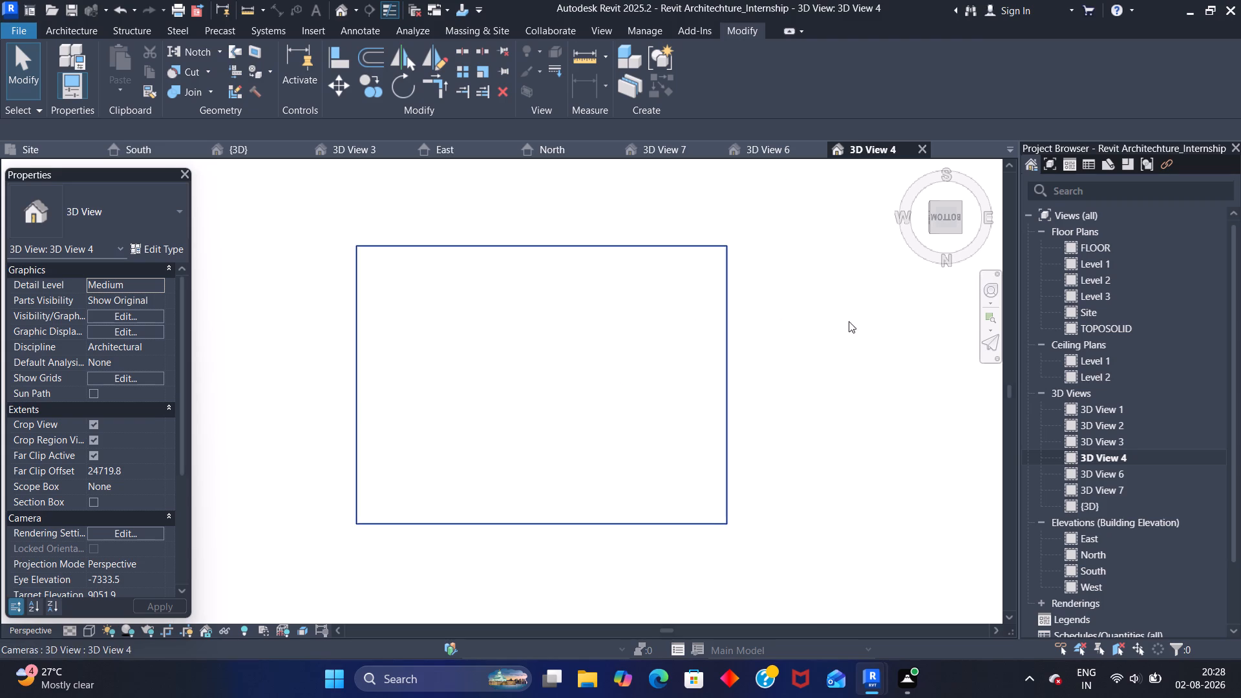
right_click(1141, 456)
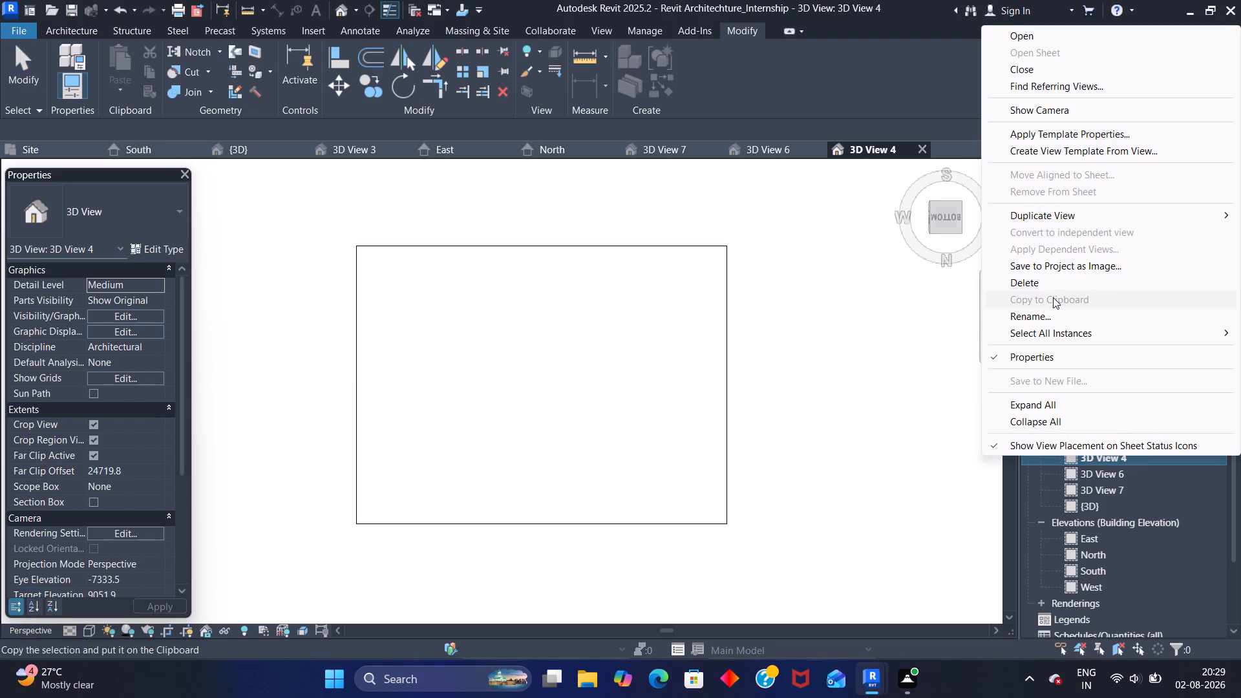
left_click(1055, 281)
Open the 3D View 3 camera view and set its visual style to Realistic.
double_click(1130, 439)
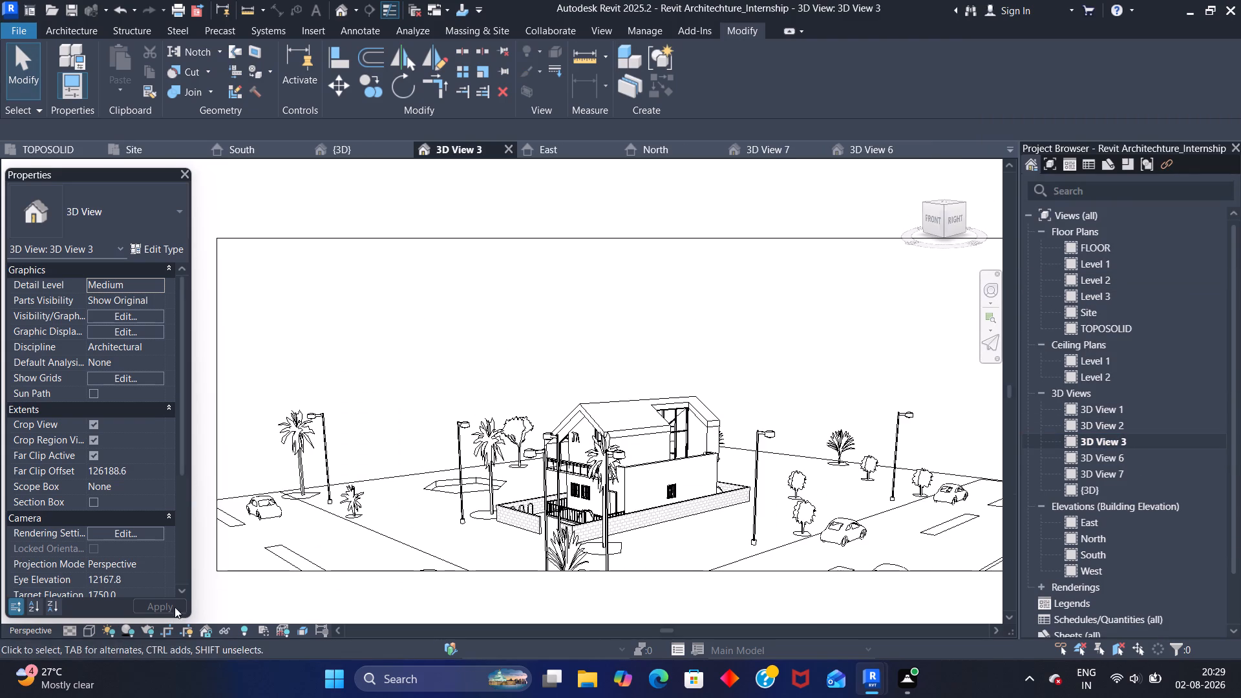
left_click(92, 631)
left_click(107, 615)
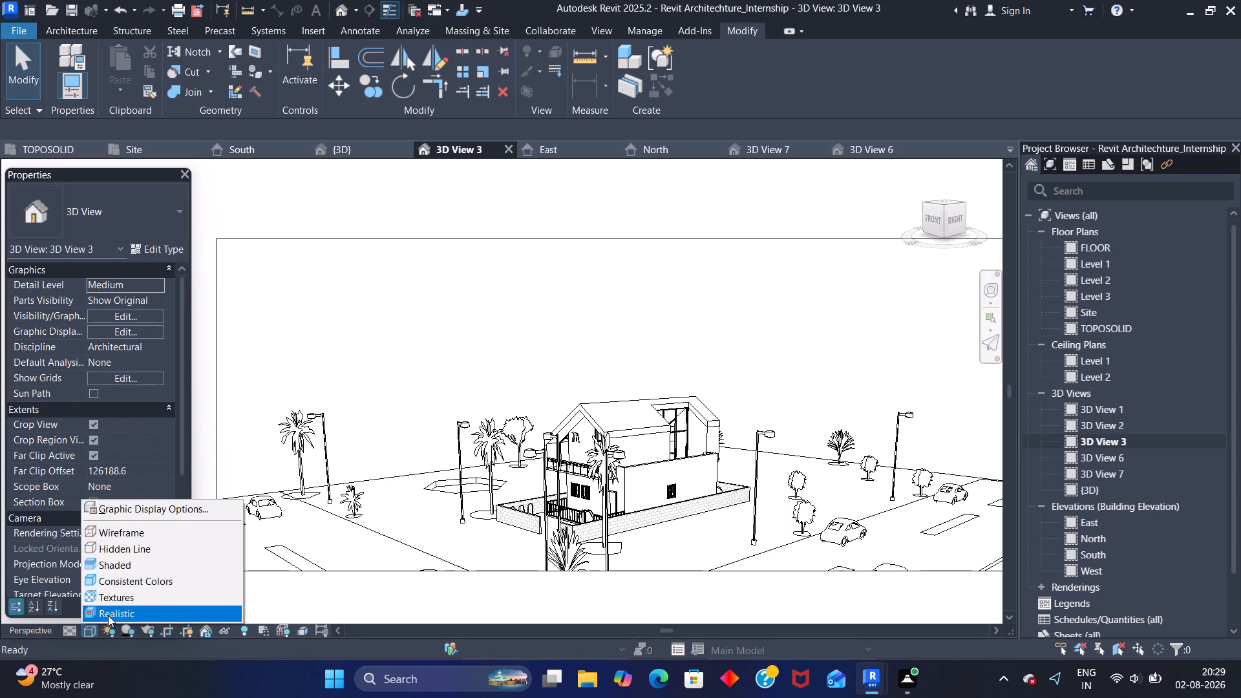
Examine the building and surrounding site in the realistic 3D View 3.
scroll(563, 394, "down", 1)
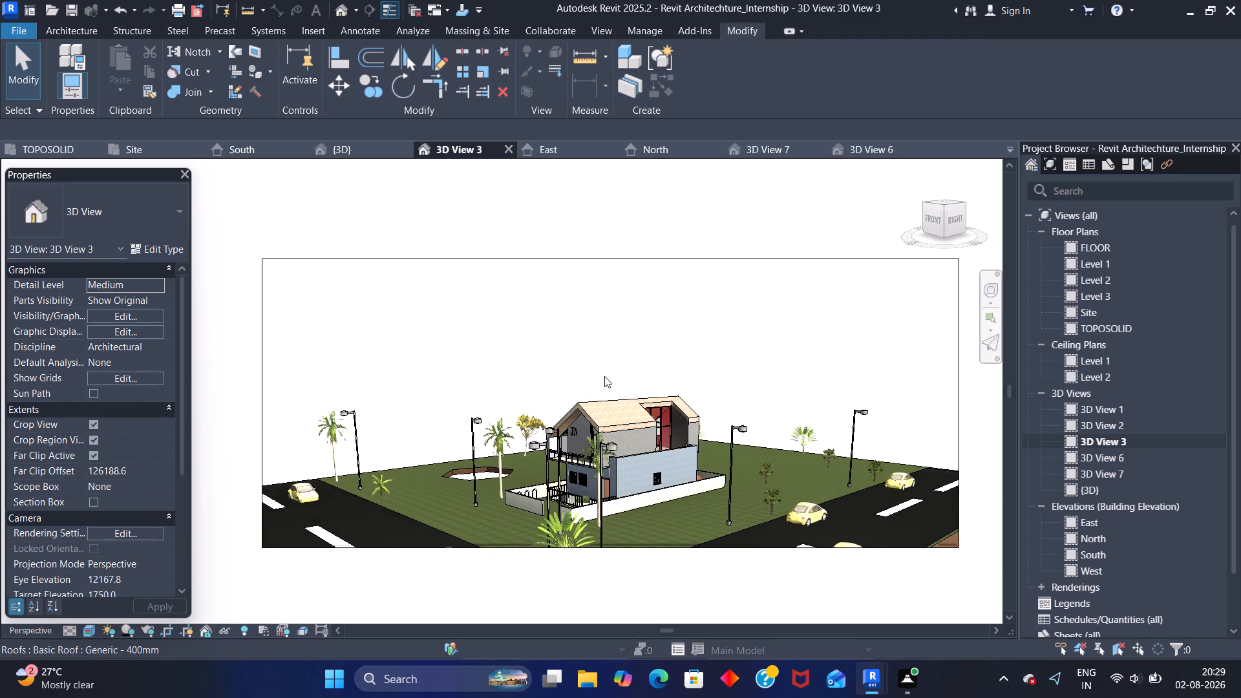
scroll(656, 366, "up", 3)
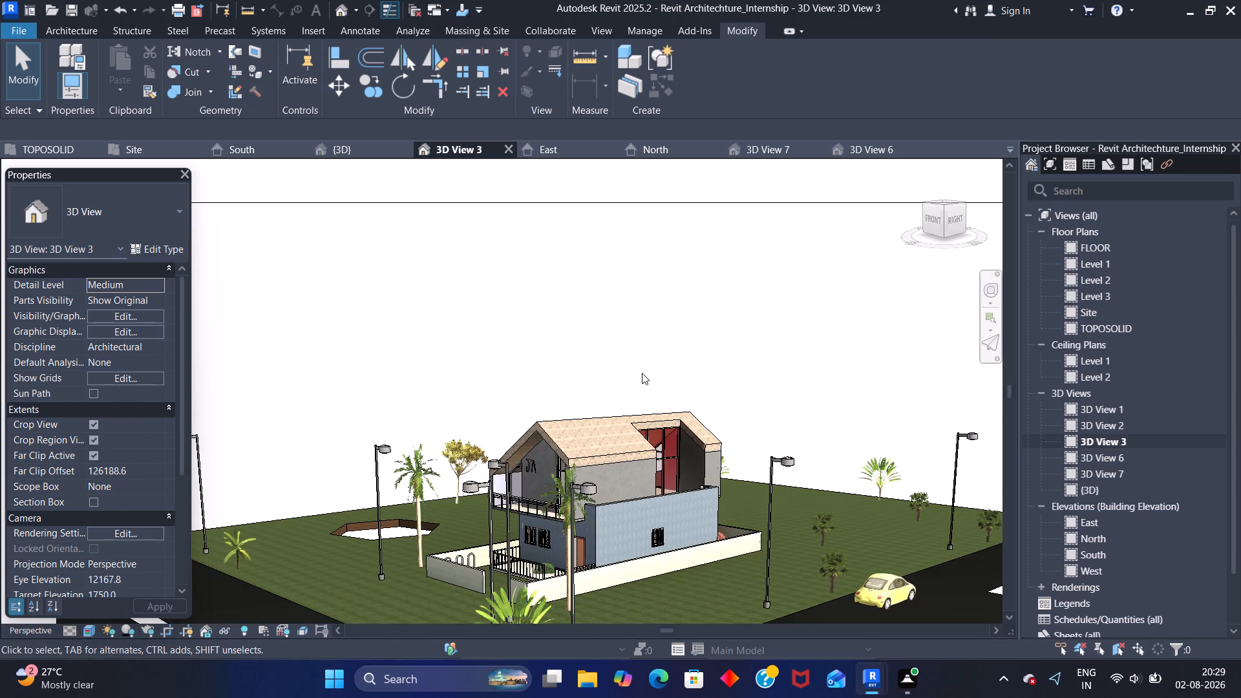
middle_click_drag(556, 337, 562, 250)
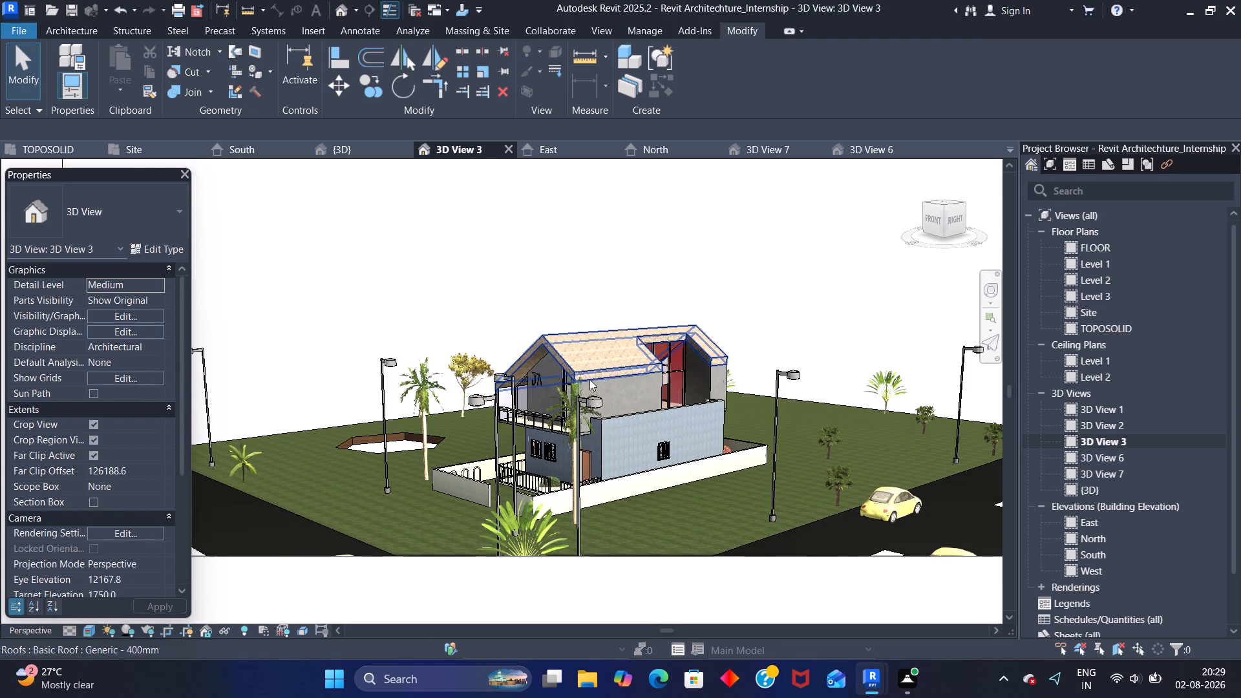
middle_click_drag(632, 287, 614, 225)
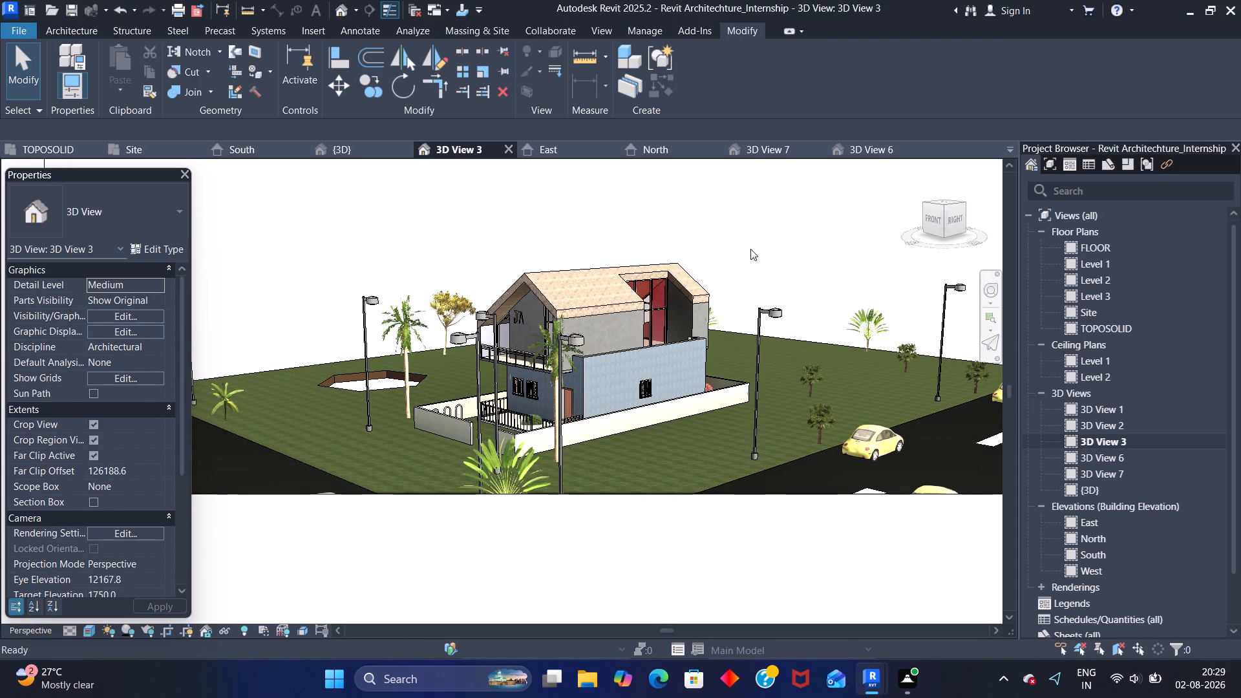
middle_click_drag(750, 249, 734, 300)
scroll(721, 273, "up", 1)
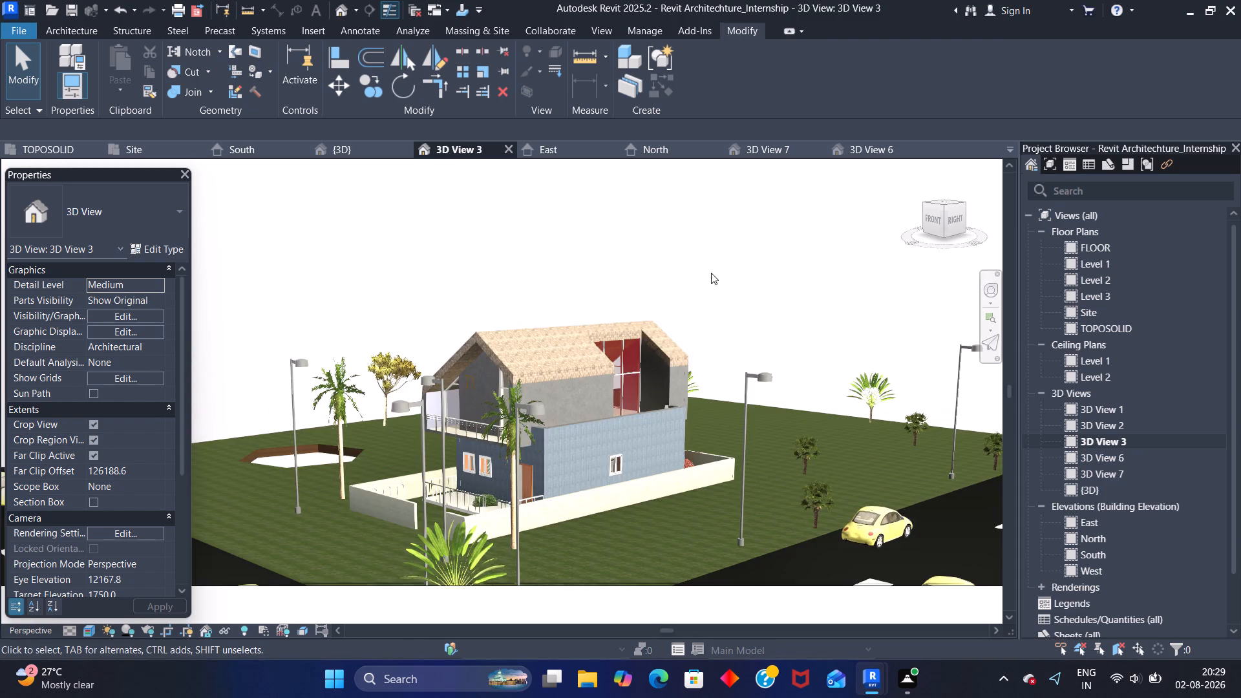
scroll(686, 312, "down", 5)
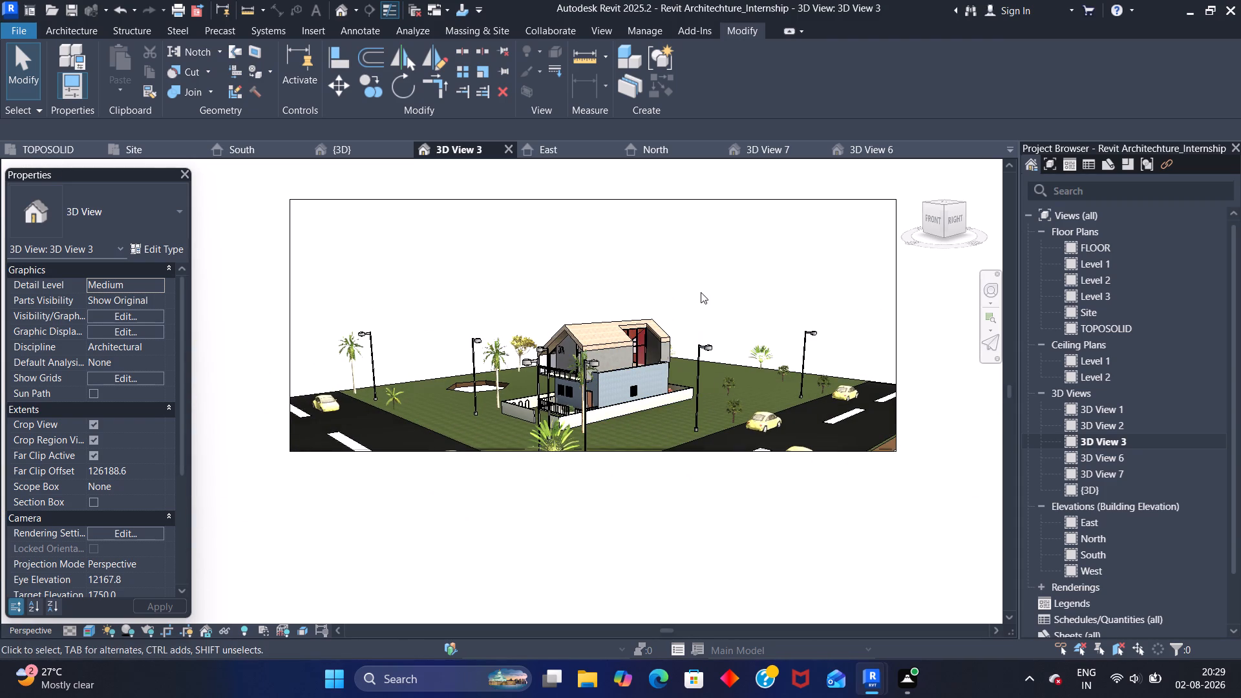
Open the 3D View 7 camera view and examine the building, trees, street lamps and road in it.
left_click(1104, 471)
left_click(1099, 469)
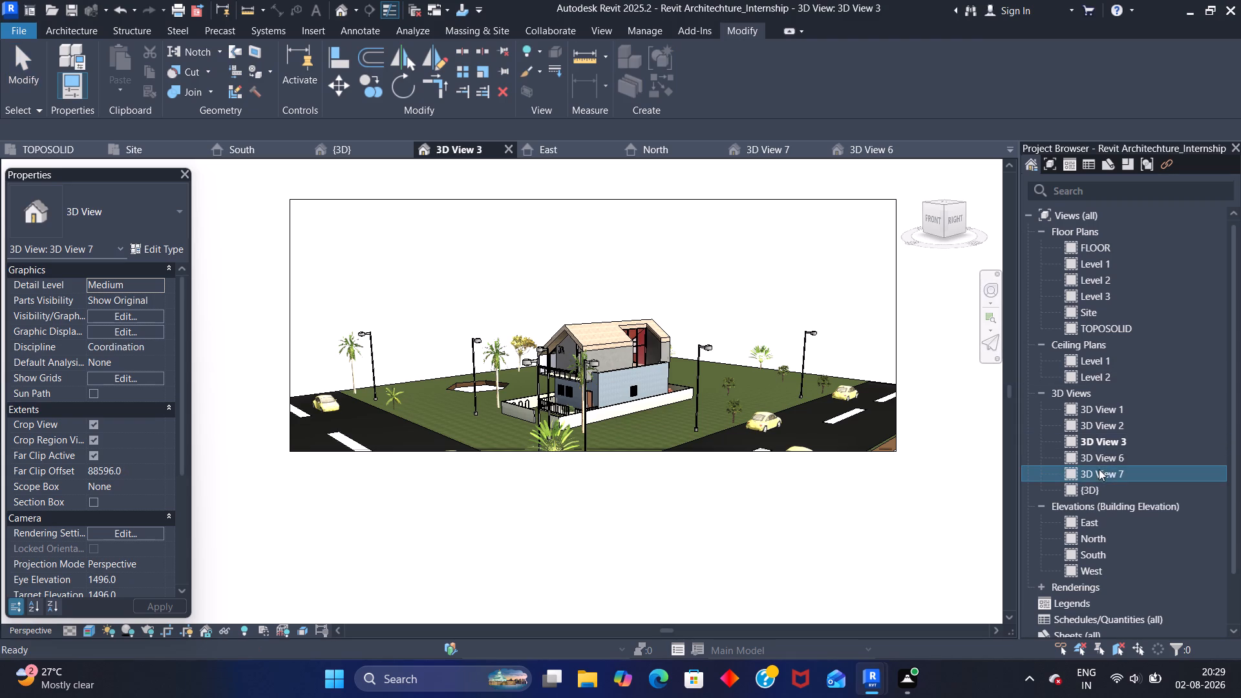
left_click(1152, 474)
left_click(1156, 474)
left_click(1143, 454)
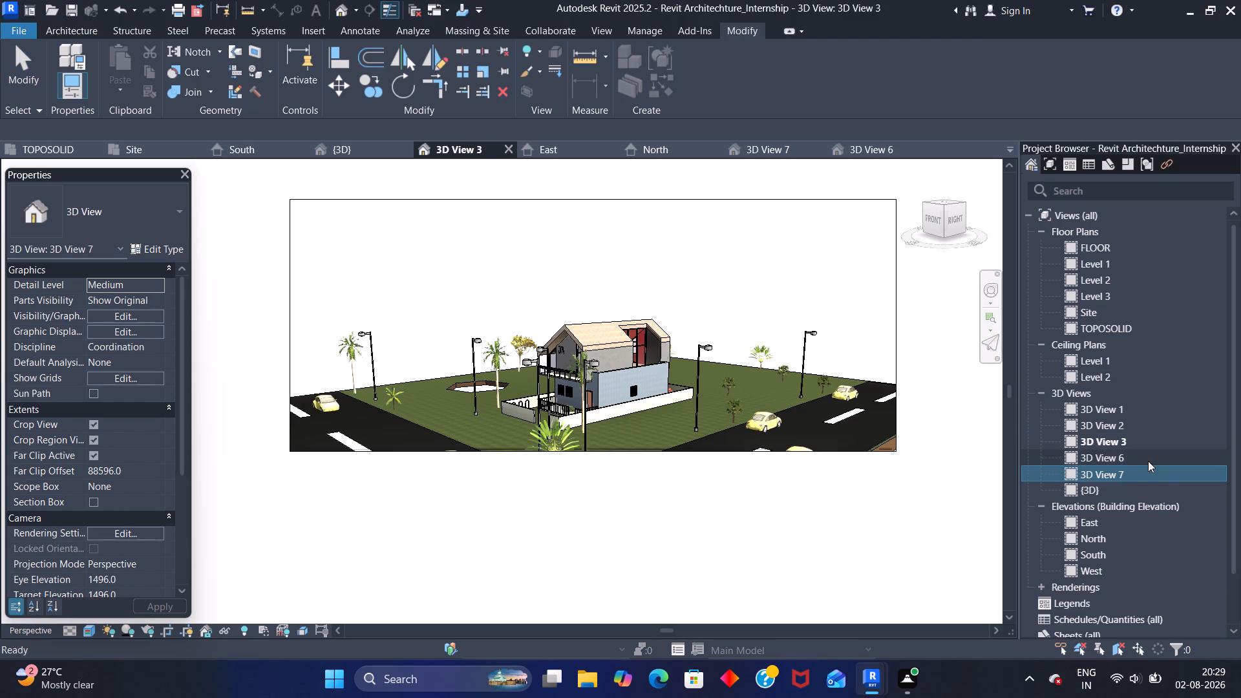
double_click(1155, 471)
left_click(1151, 454)
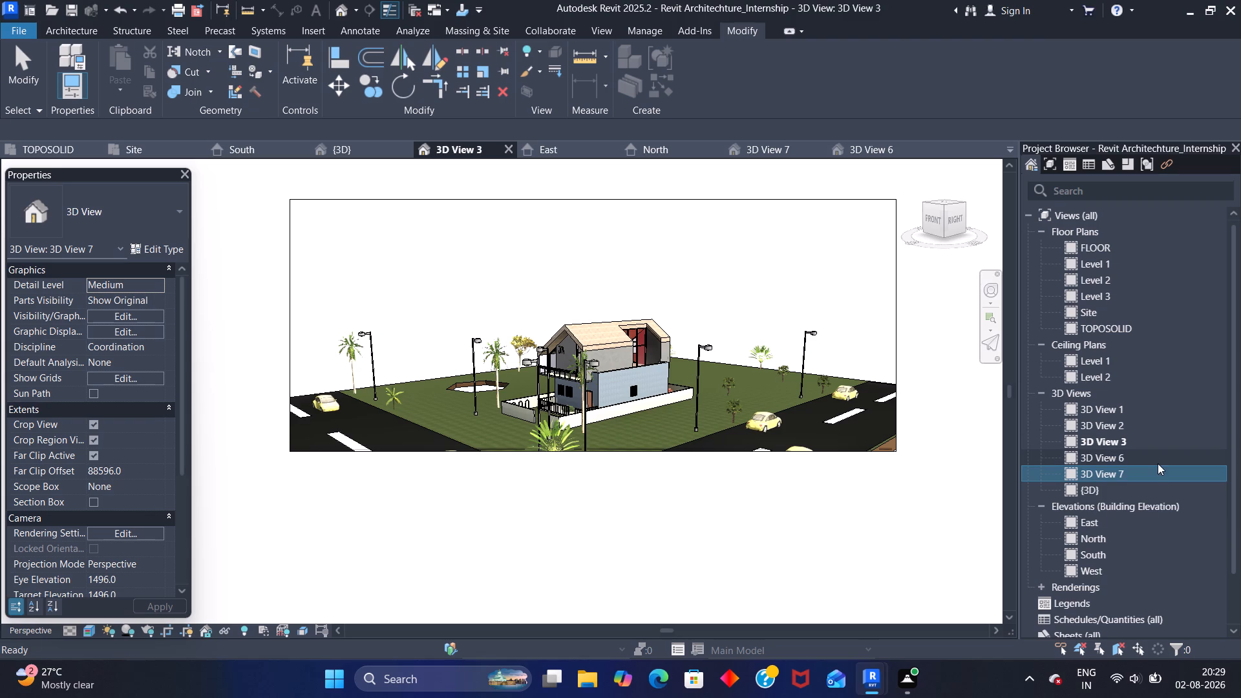
left_click(1157, 460)
triple_click(1157, 469)
double_click(1160, 471)
scroll(878, 359, "down", 2)
scroll(740, 327, "down", 1)
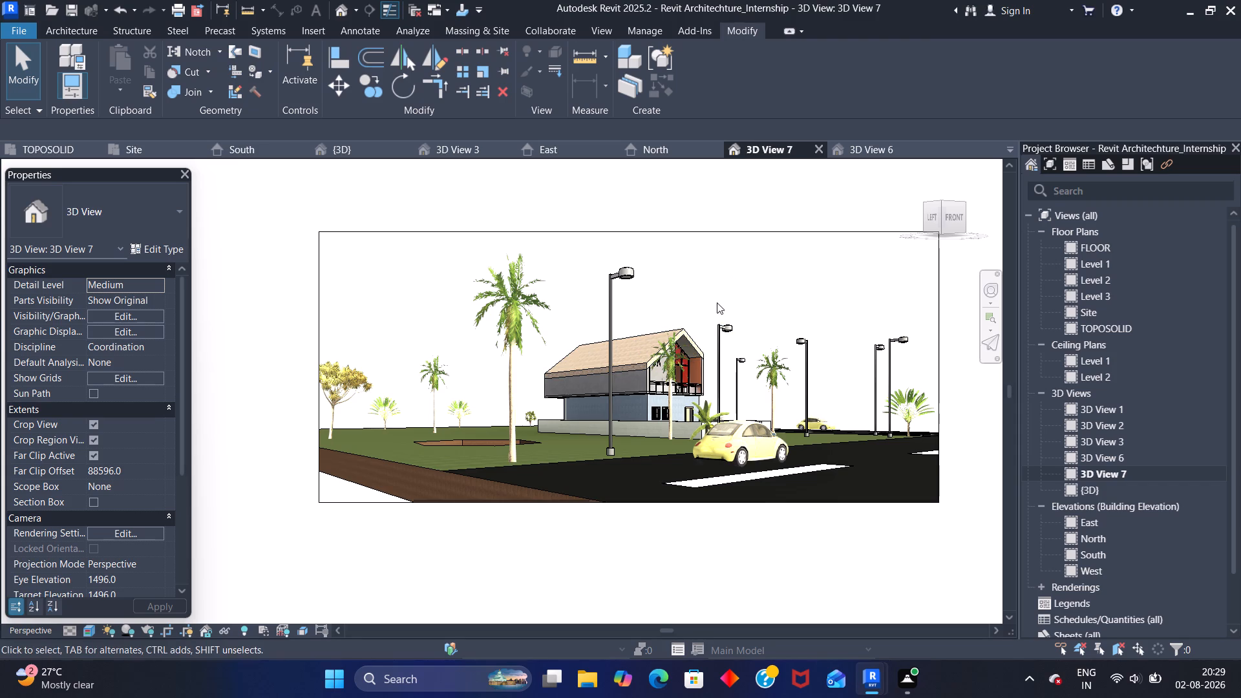
middle_click_drag(732, 300, 635, 306)
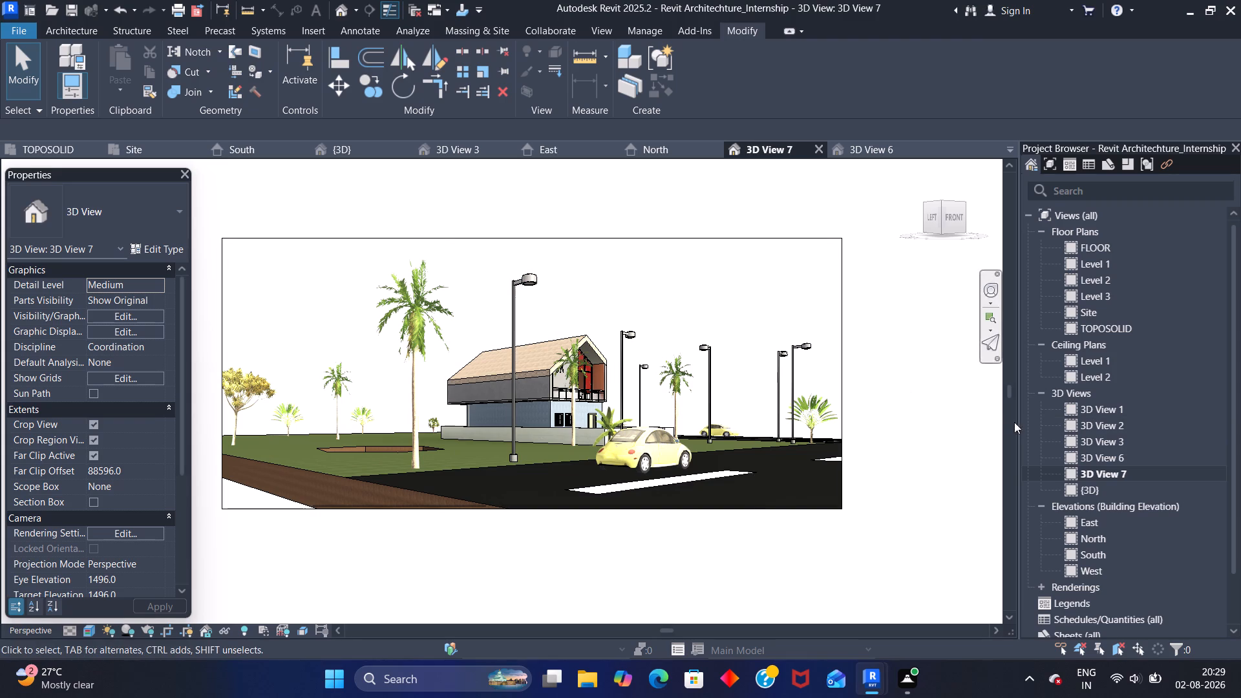
left_click(1136, 421)
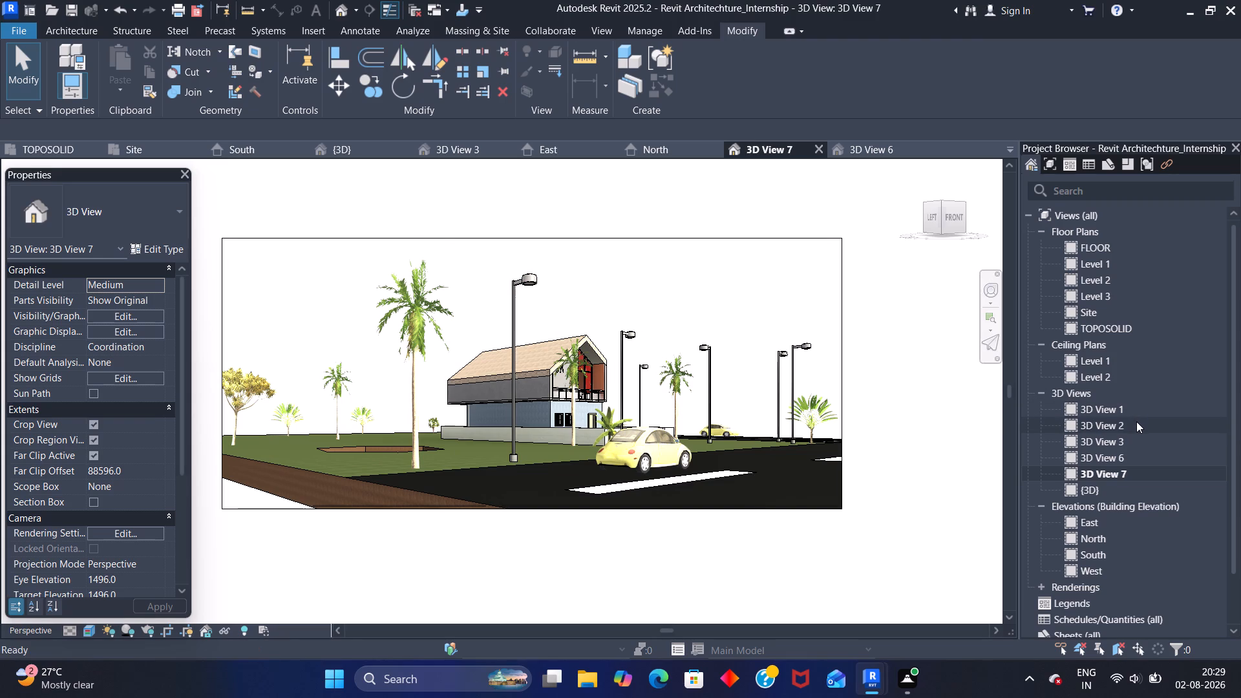
left_click(1136, 421)
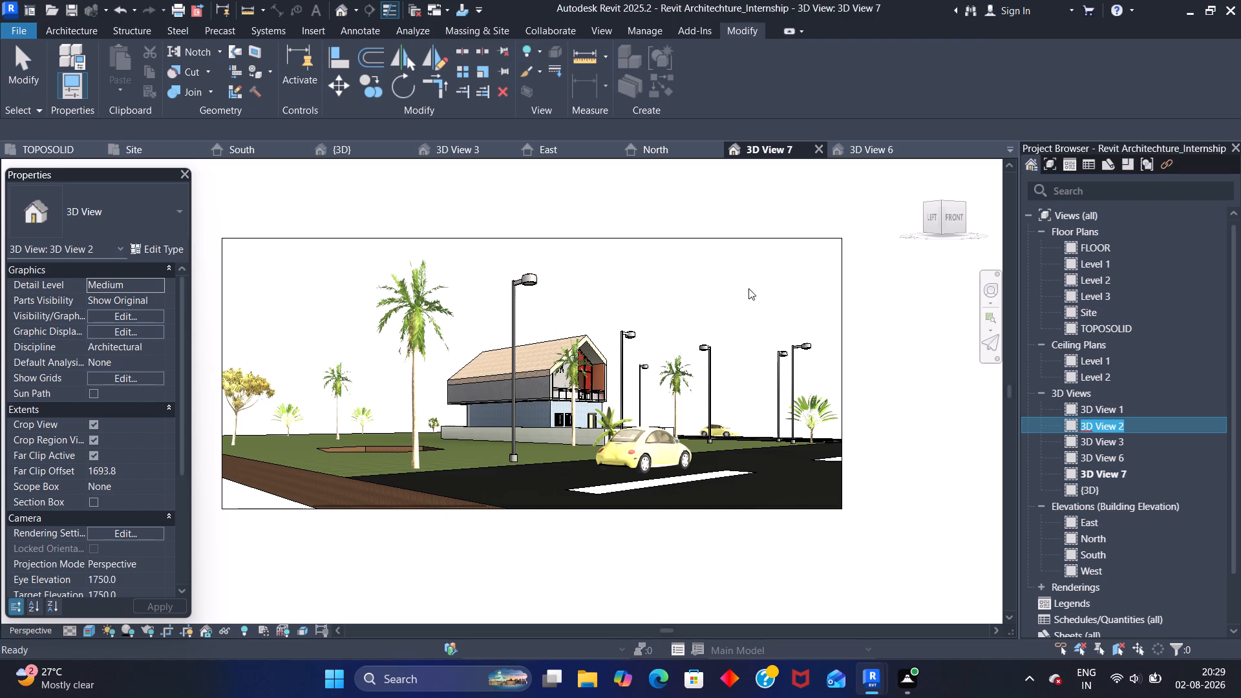
scroll(665, 270, "up", 4)
middle_click_drag(632, 282, 669, 282)
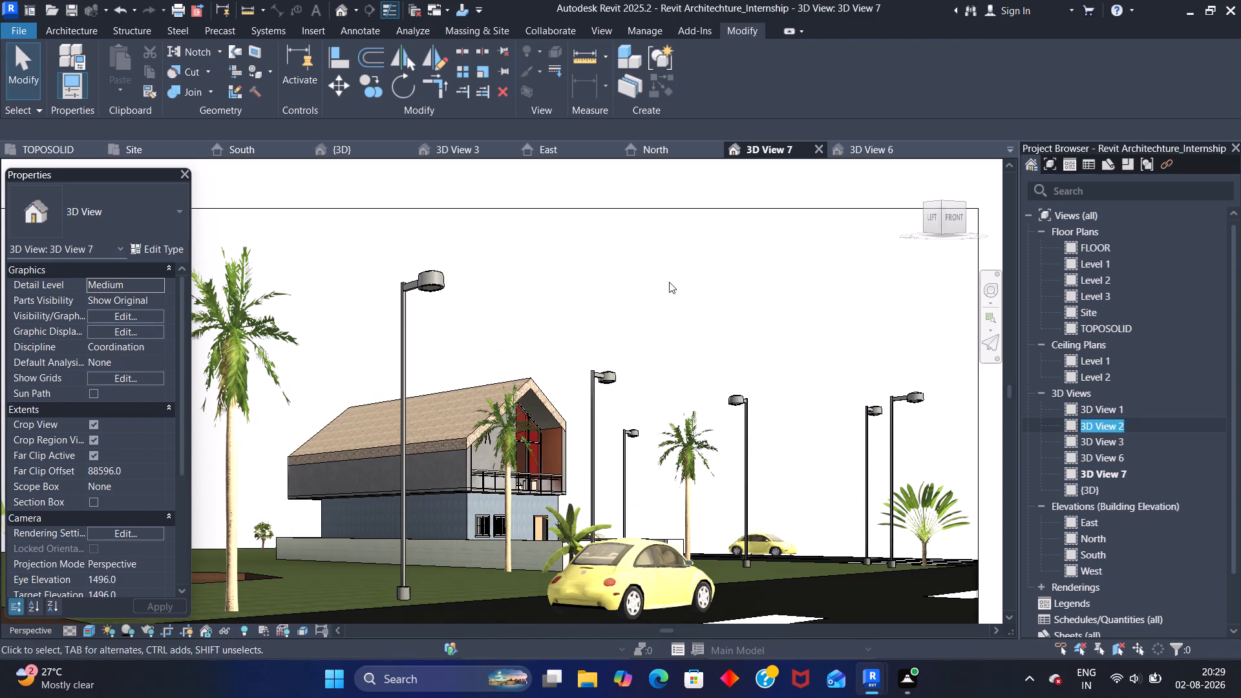
middle_click_drag(669, 282, 728, 280)
middle_click_drag(684, 280, 819, 256)
scroll(684, 280, "up", 1)
scroll(791, 265, "down", 3)
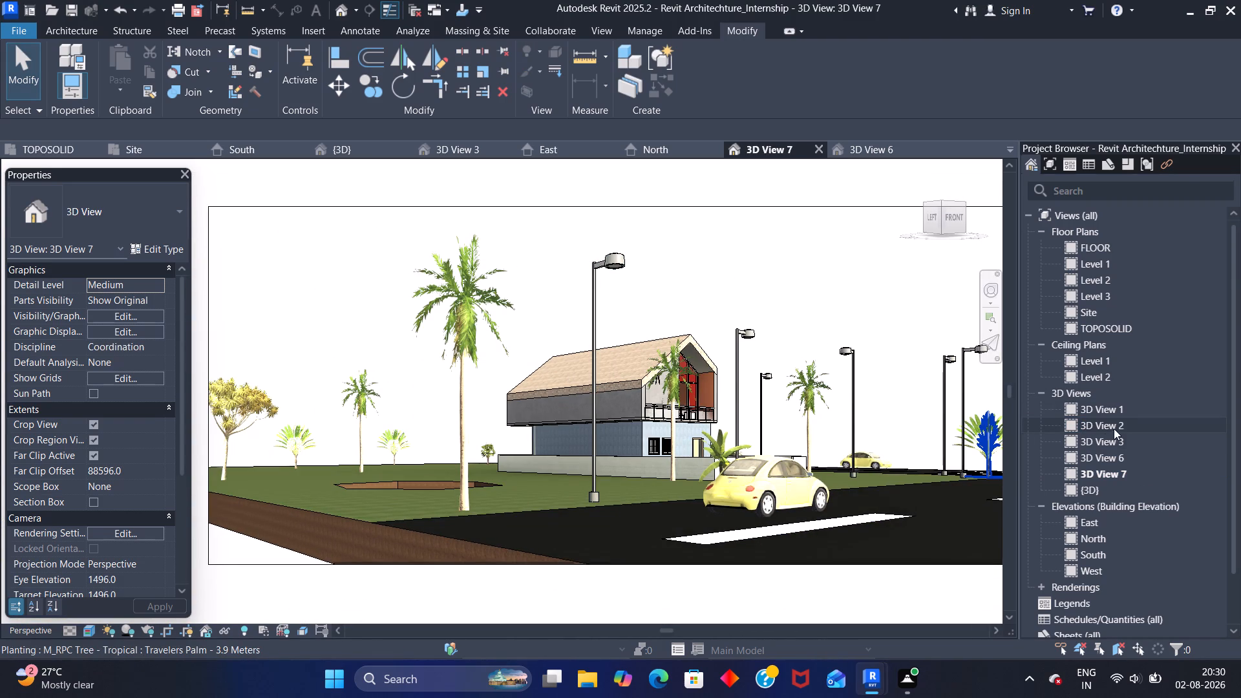
Open the 3D View 1 camera view and set its visual style to Realistic.
triple_click(1119, 410)
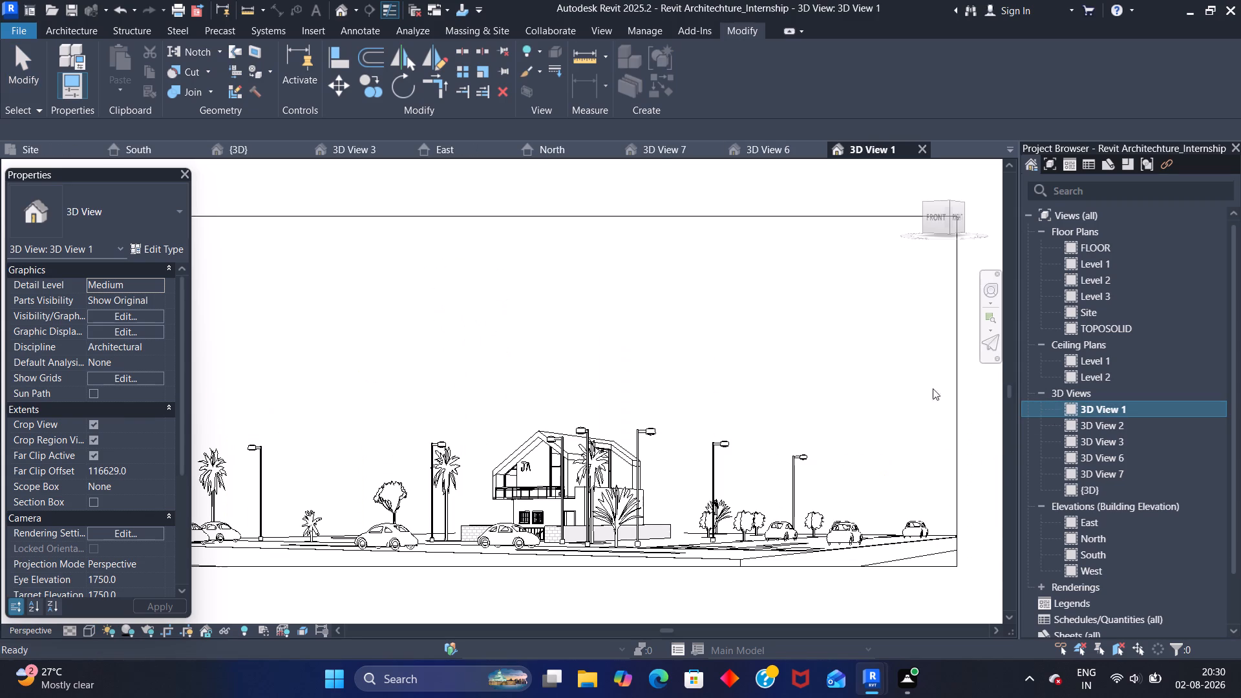
left_click(88, 633)
left_click(90, 629)
left_click(107, 617)
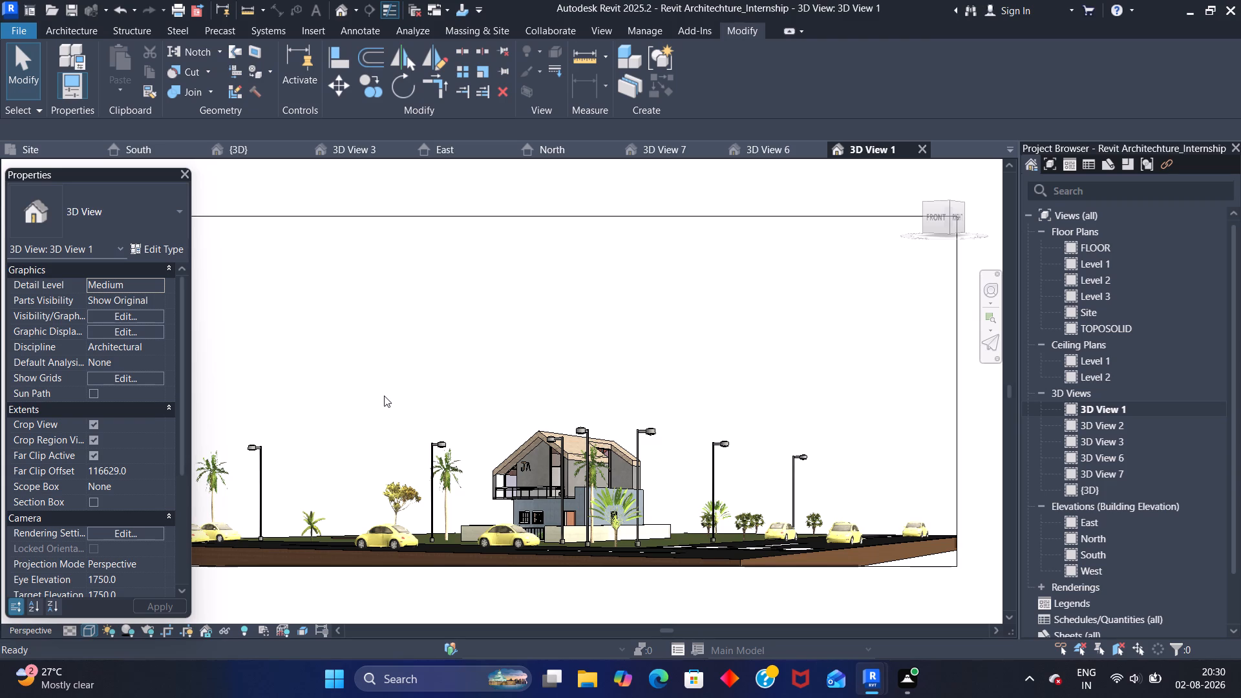
scroll(278, 401, "up", 4)
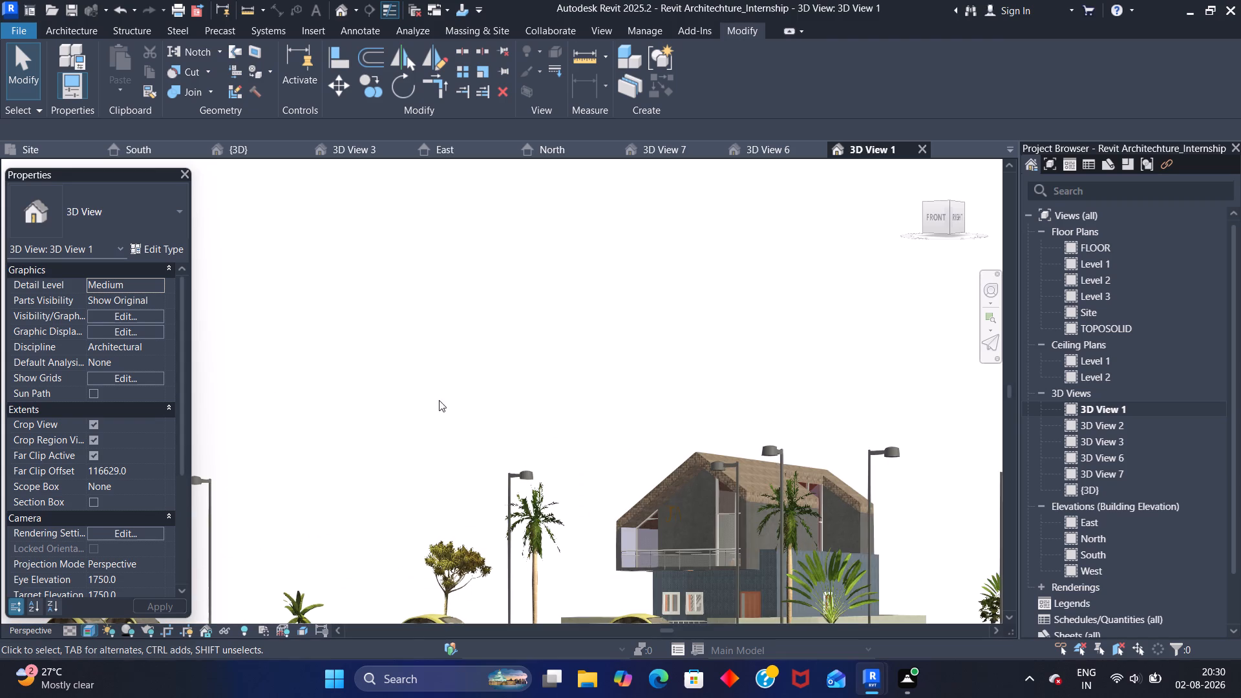
scroll(575, 408, "down", 4)
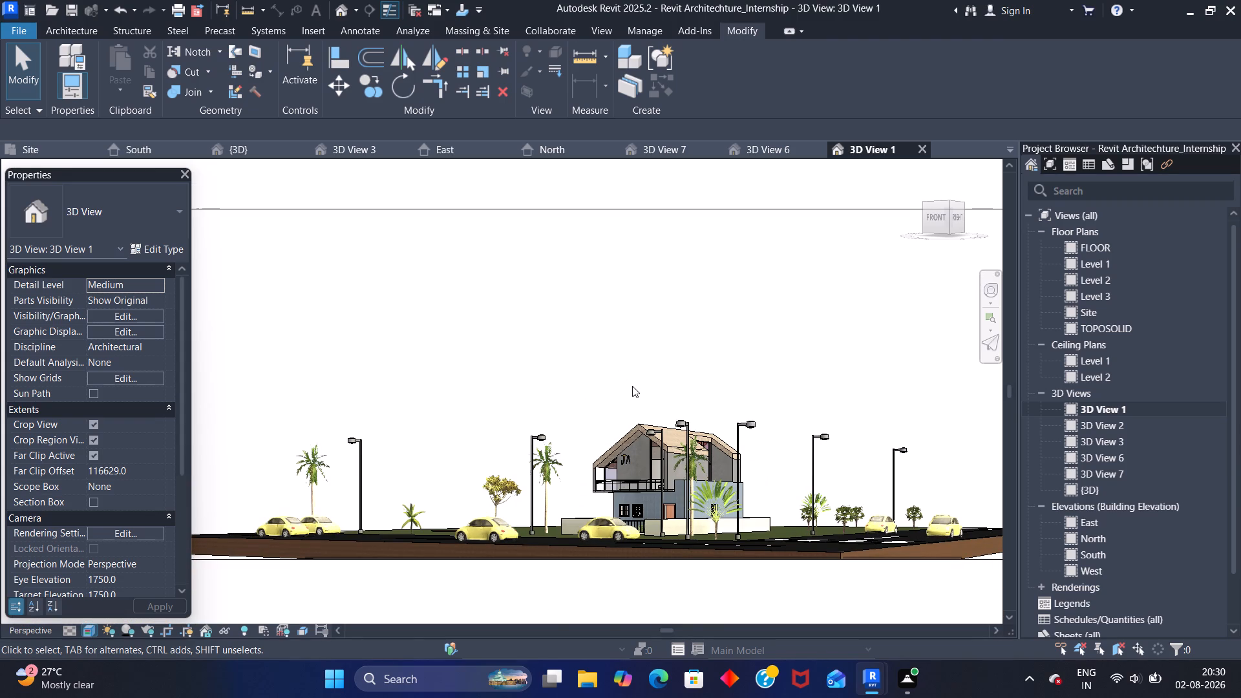
Open the 3D View 2 camera view to check its contents and delete it from the project.
double_click(1094, 427)
left_click(1092, 432)
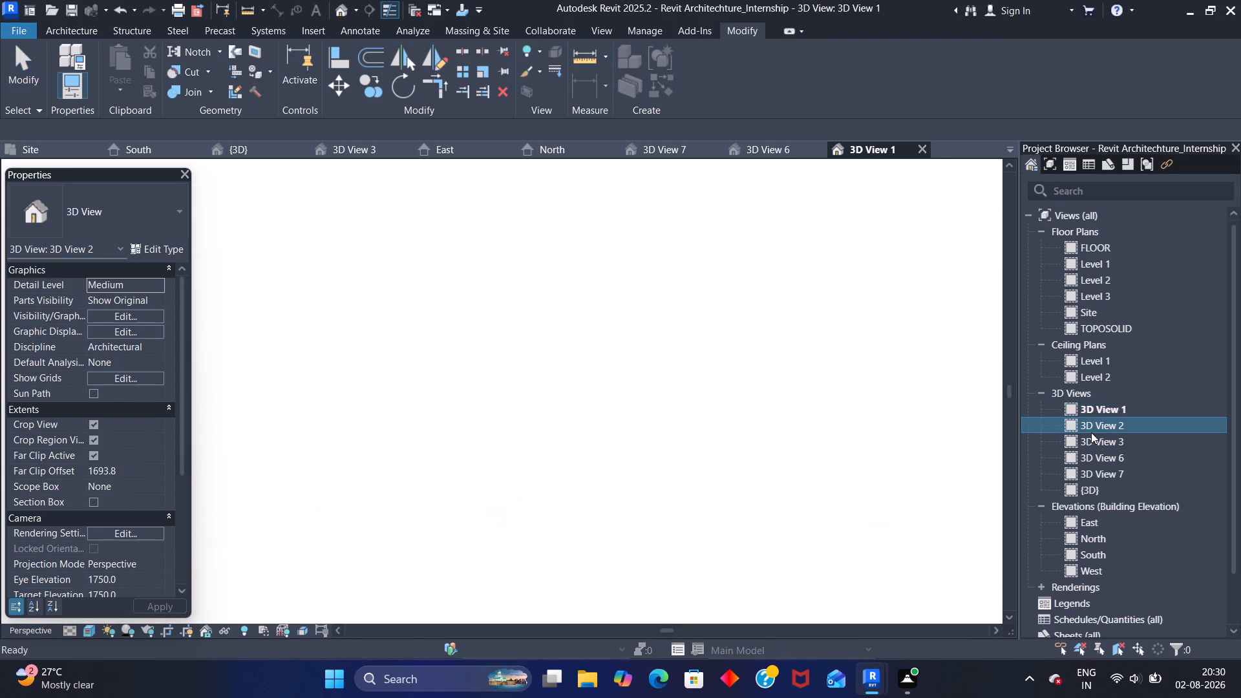
scroll(687, 419, "down", 3)
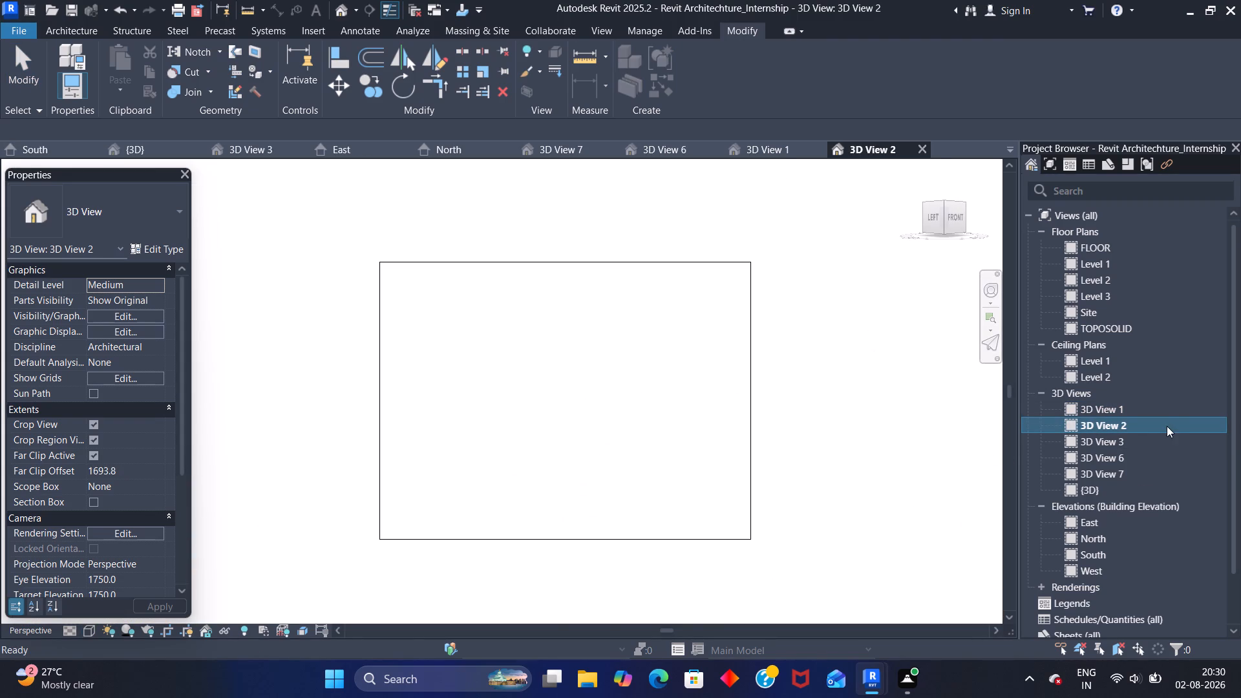
right_click(1167, 422)
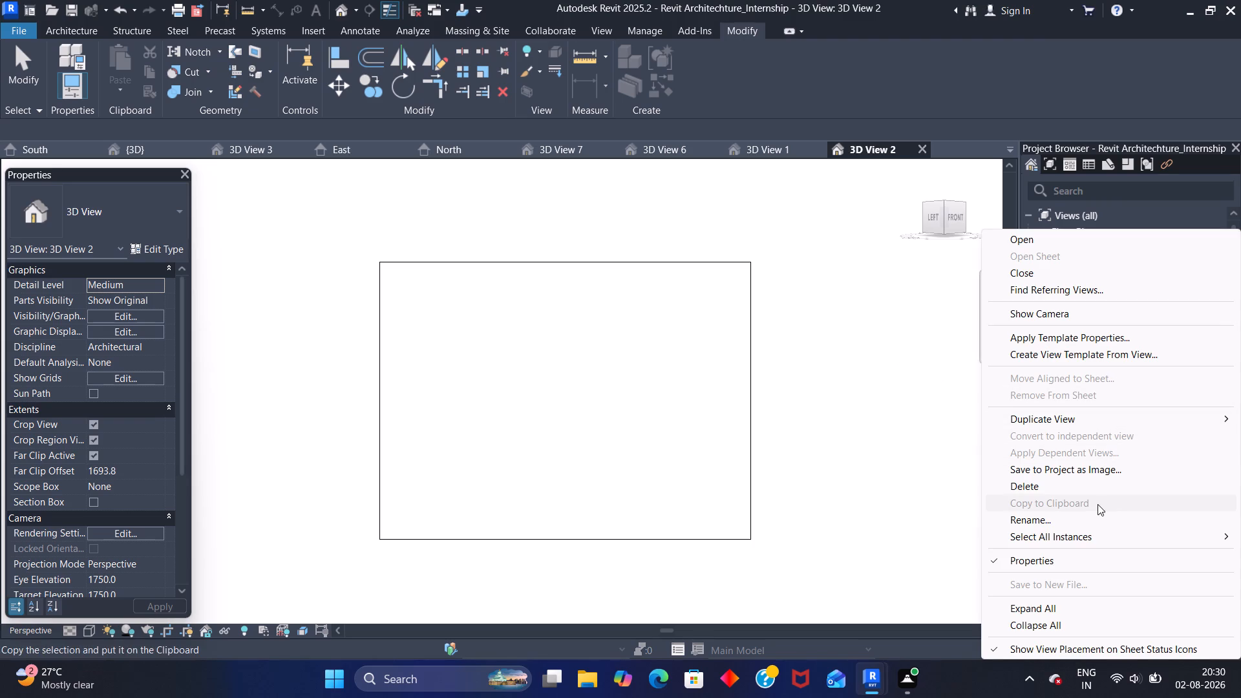
left_click(1091, 491)
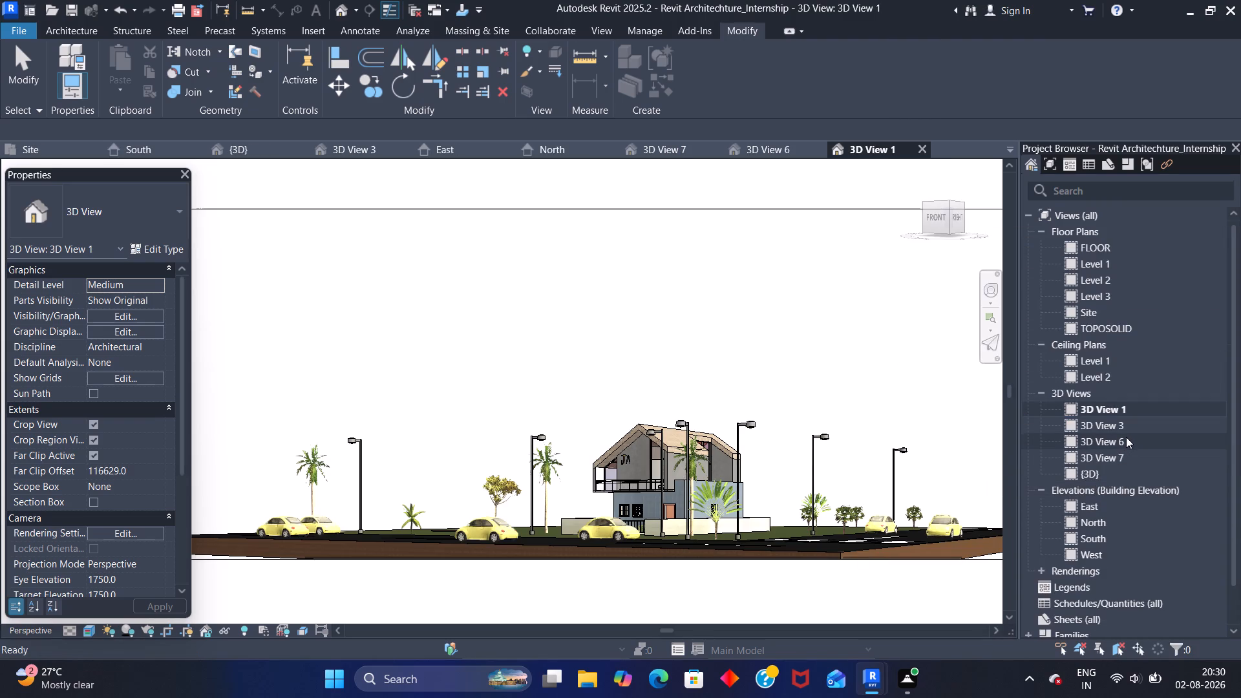
Review the remaining camera views one after another: 3D View 3, 3D View 1, 3D View 6 and 3D View 7.
double_click(1138, 421)
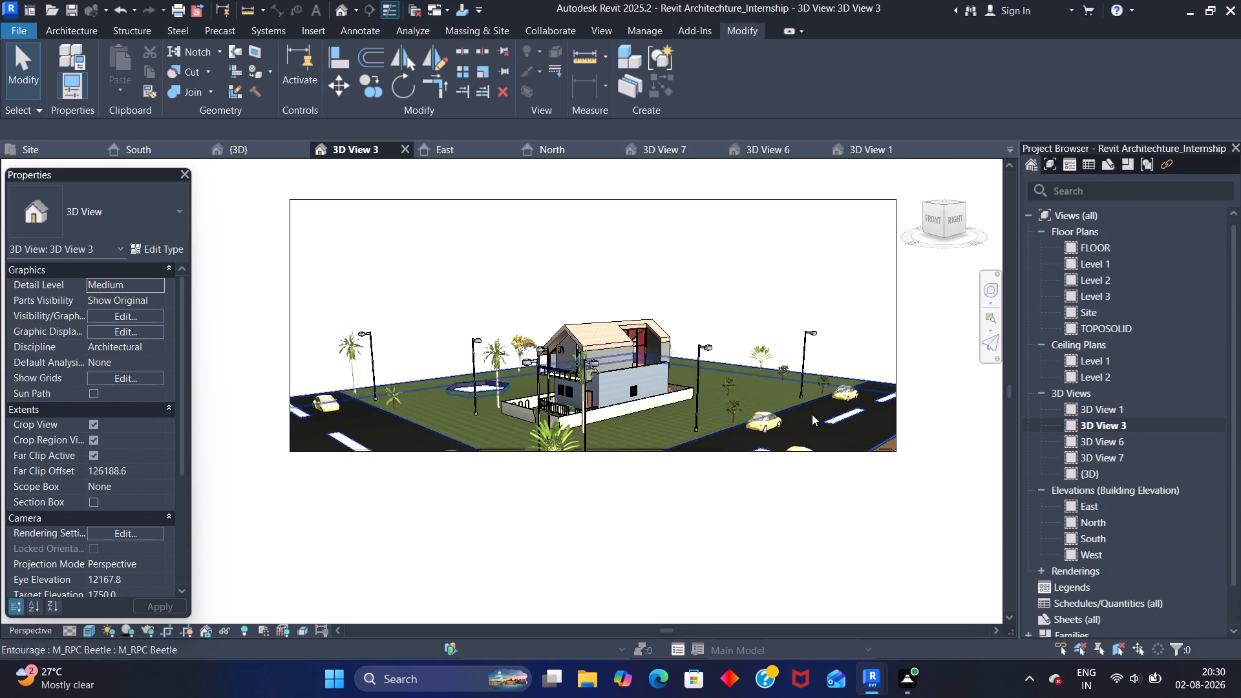
triple_click(1129, 408)
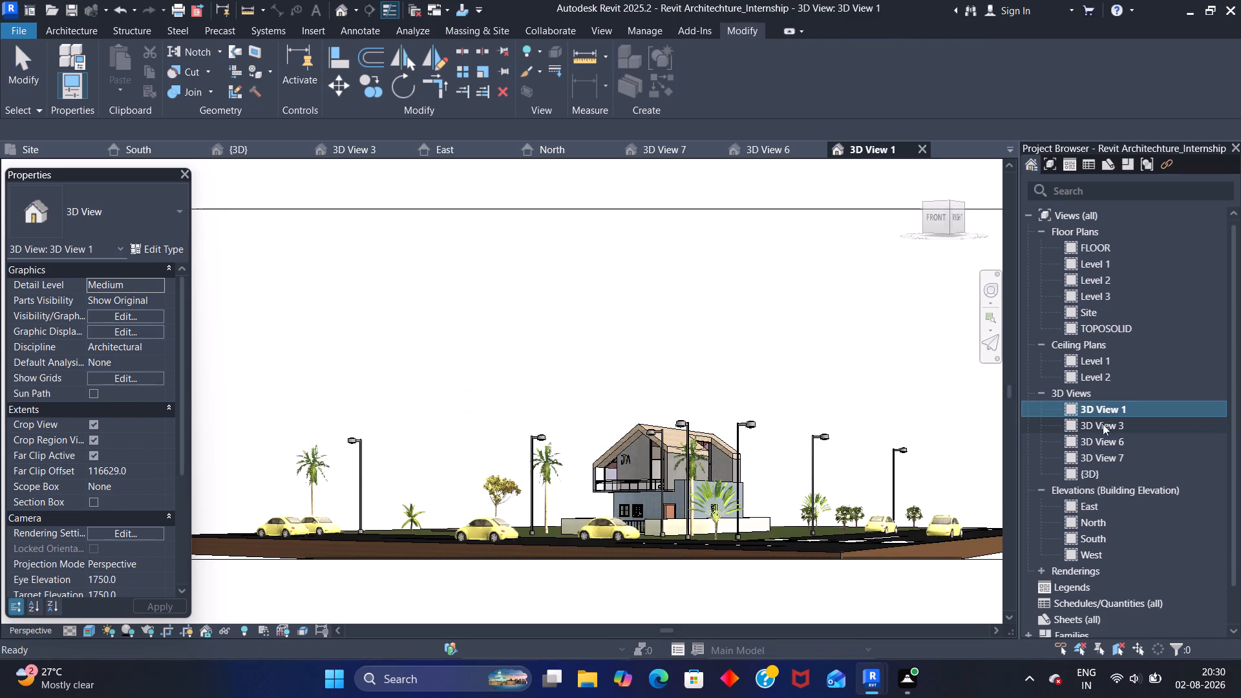
double_click(1116, 425)
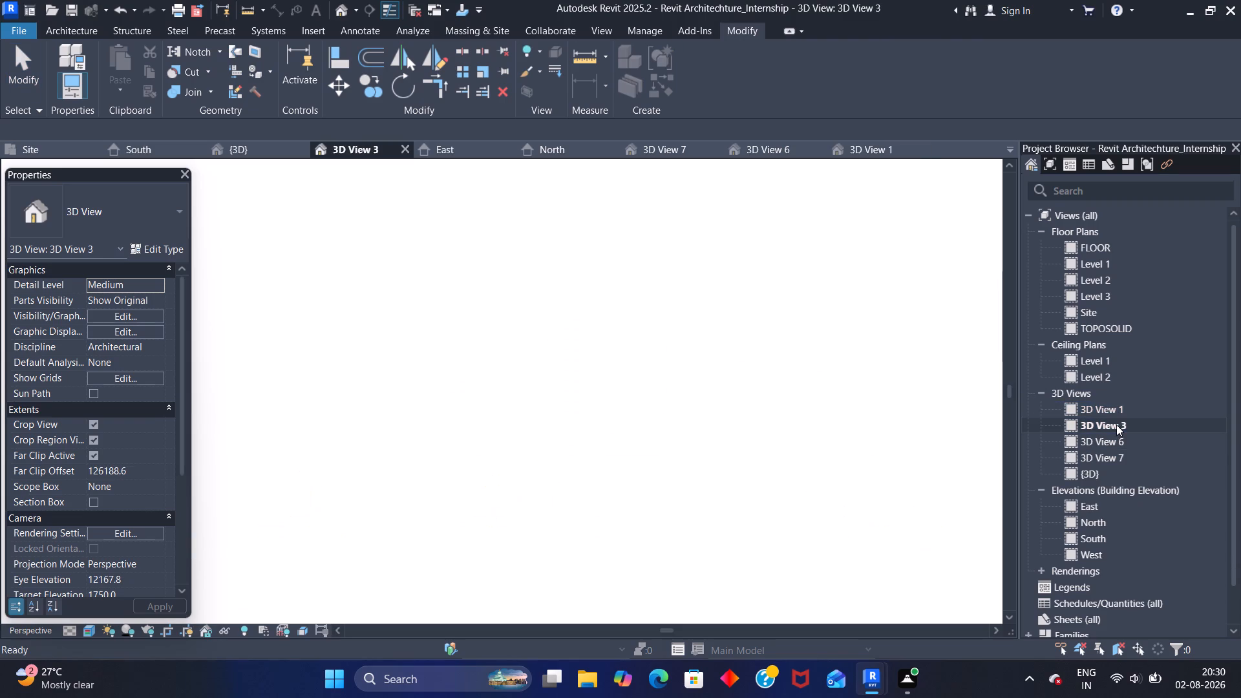
double_click(1121, 408)
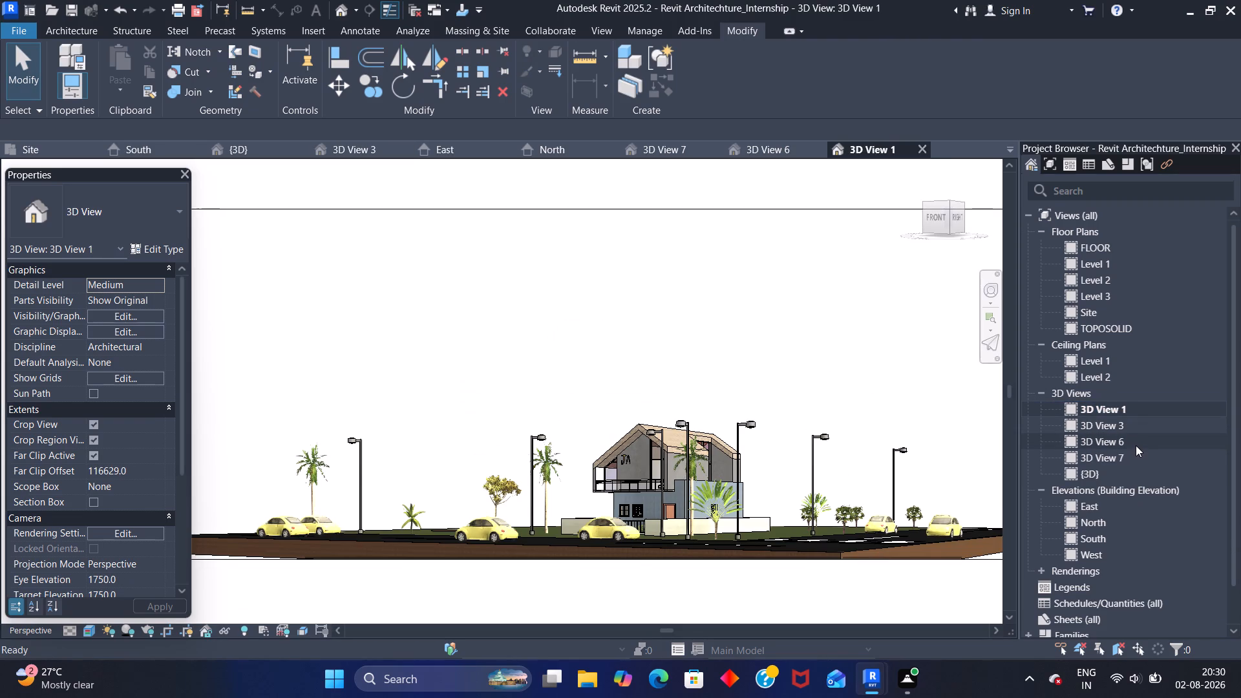
triple_click(1136, 444)
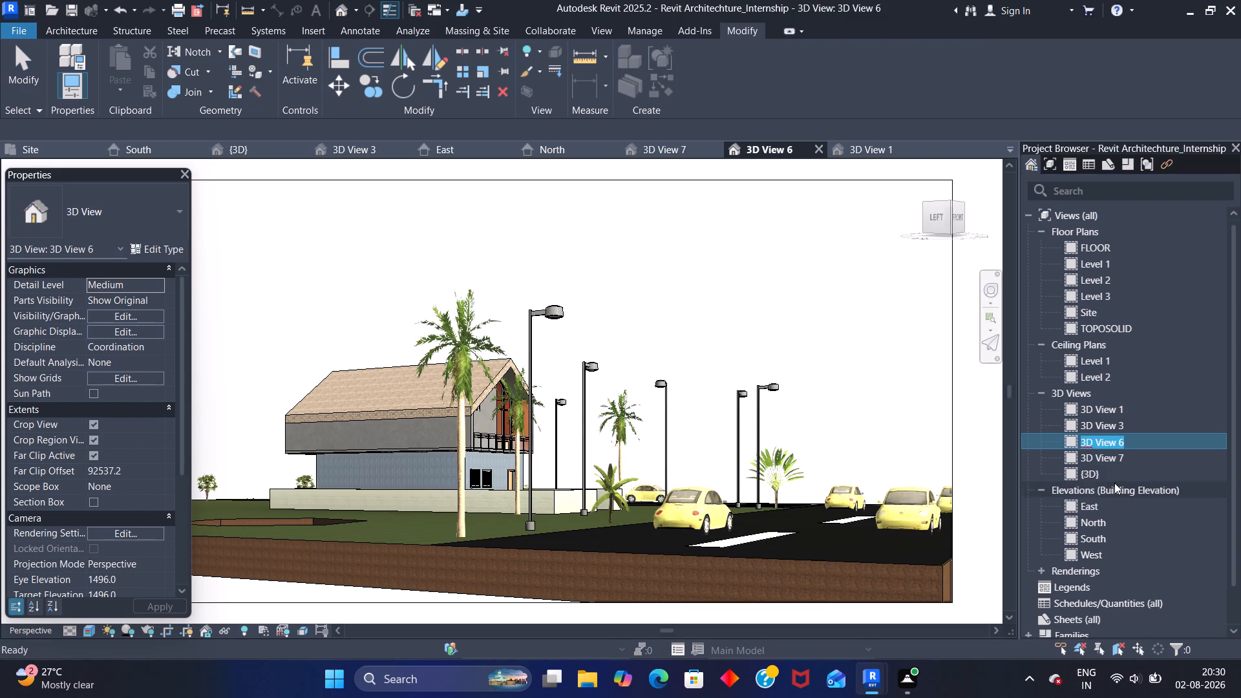
double_click(1127, 450)
left_click(1131, 456)
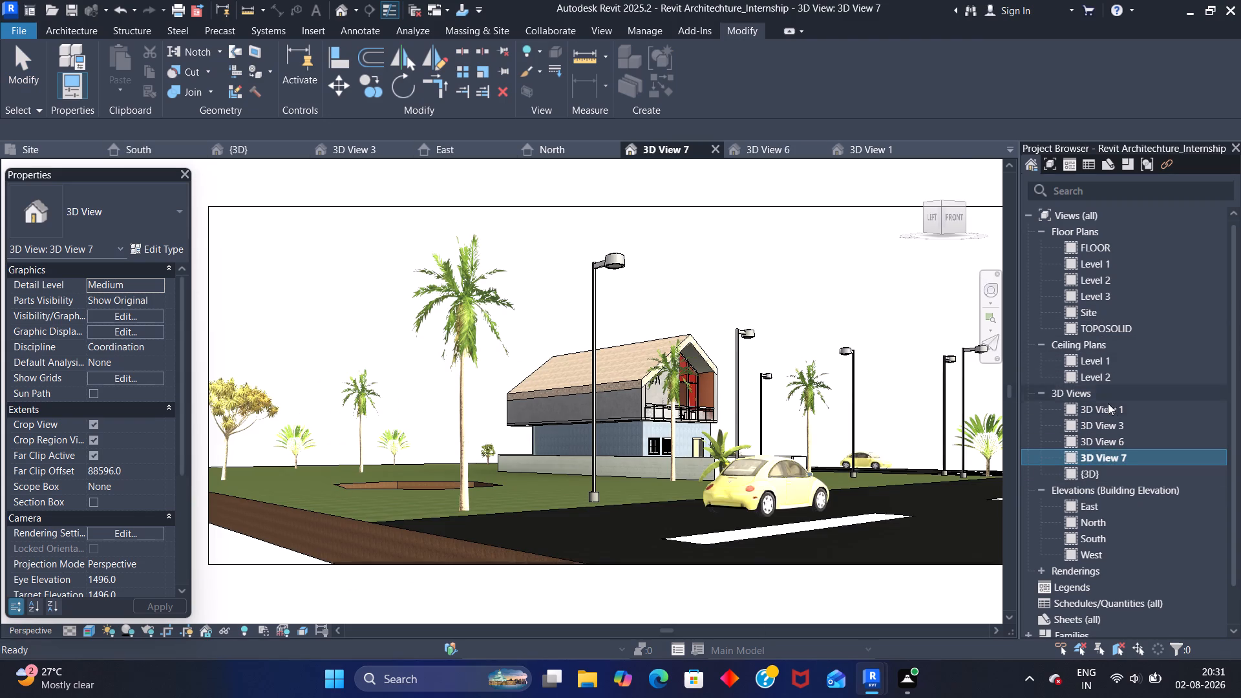
Open the South and North building elevations to check how they look.
left_click(1114, 535)
double_click(1116, 535)
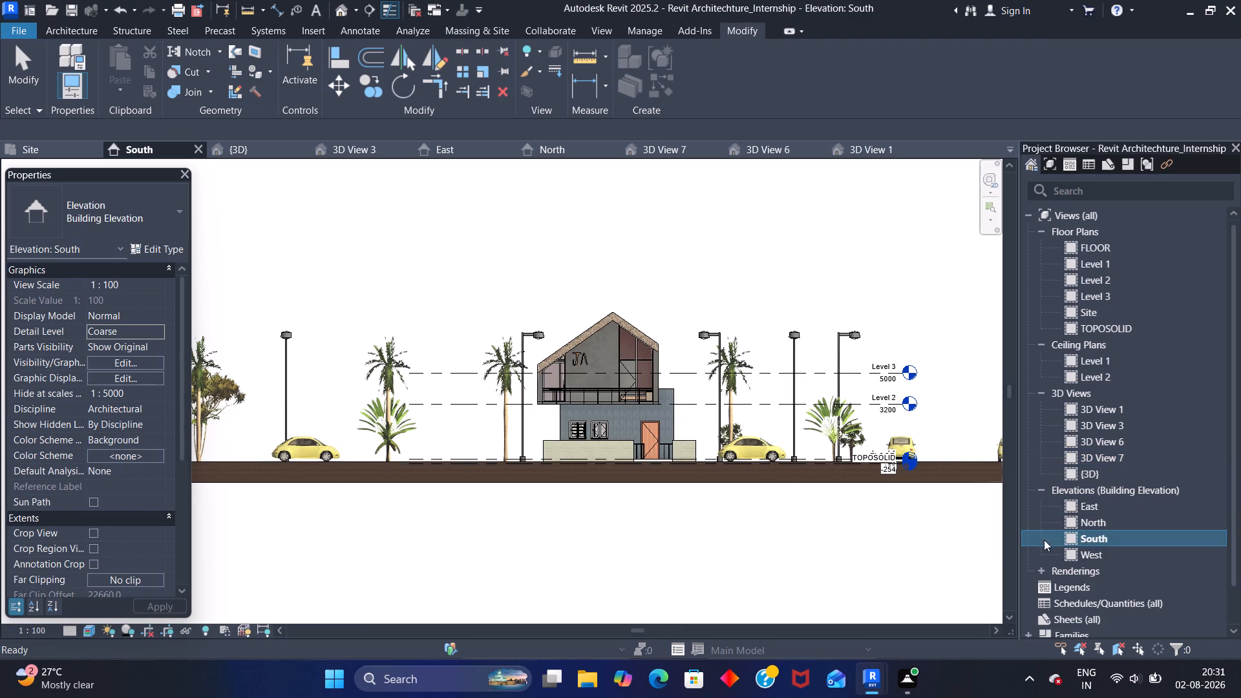
double_click(1095, 523)
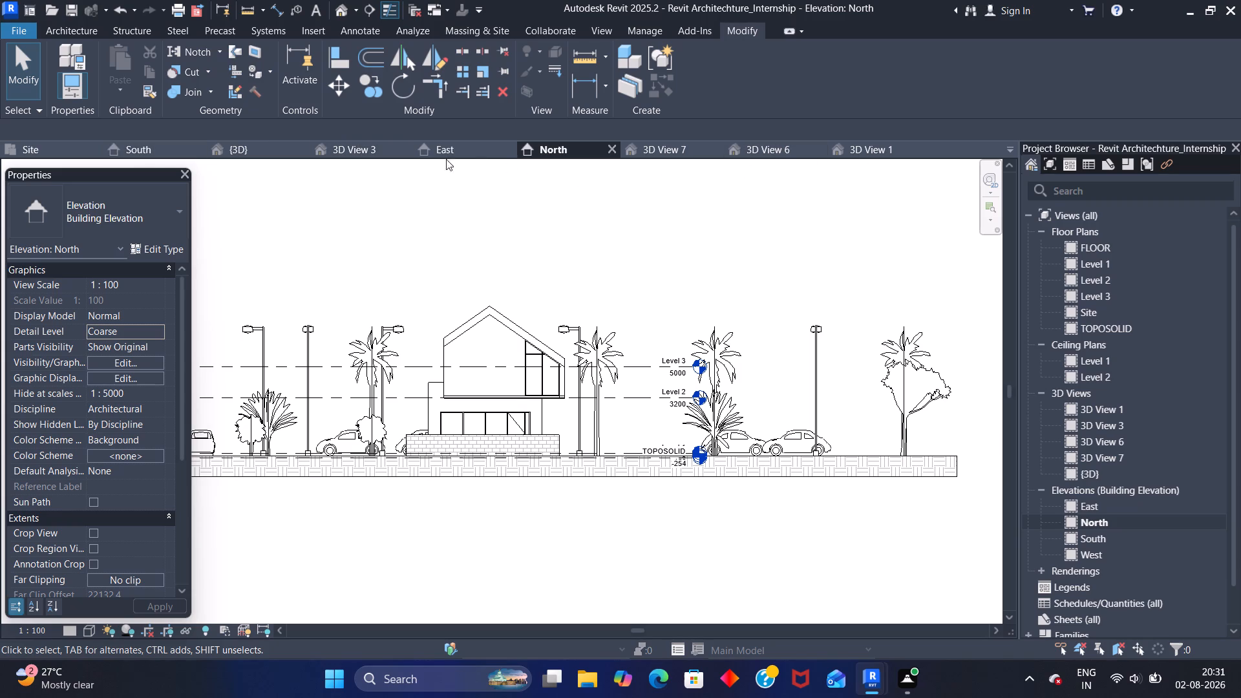
Inspect the building and site from the front, left and back sides in the default {3D} view.
left_click(244, 149)
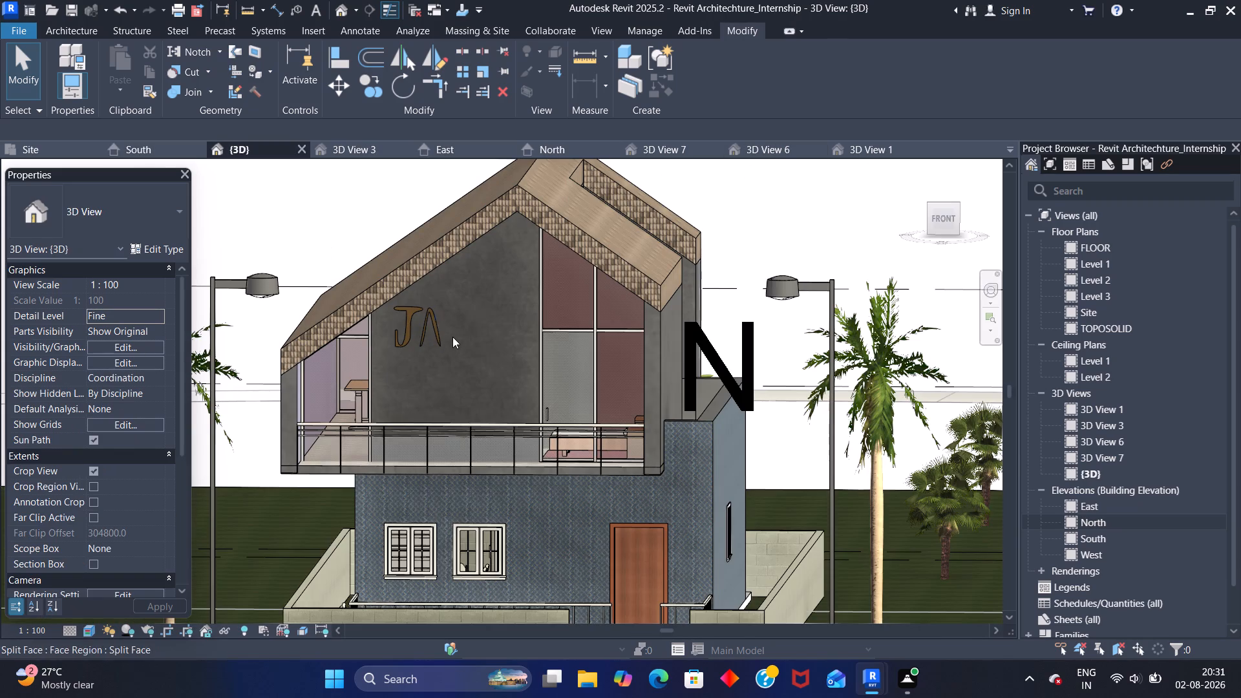
middle_click_drag(383, 298, 646, 258, "shift")
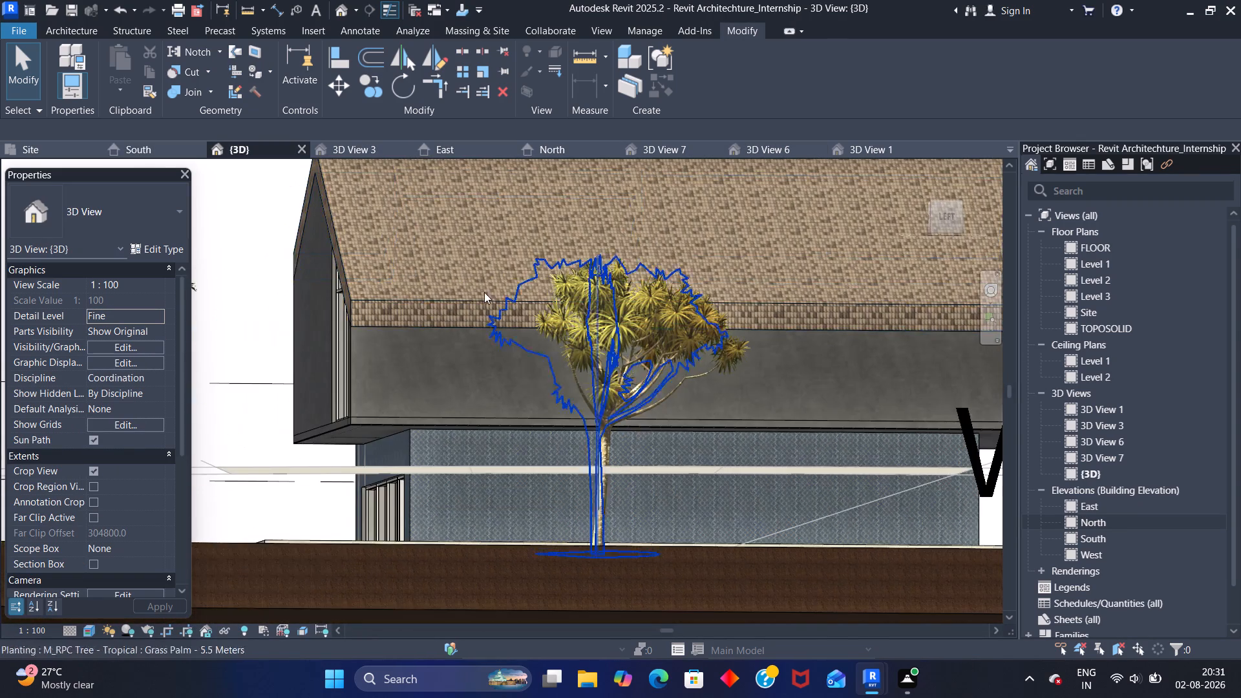
middle_click_drag(419, 293, 615, 302, "shift")
scroll(572, 328, "down", 2)
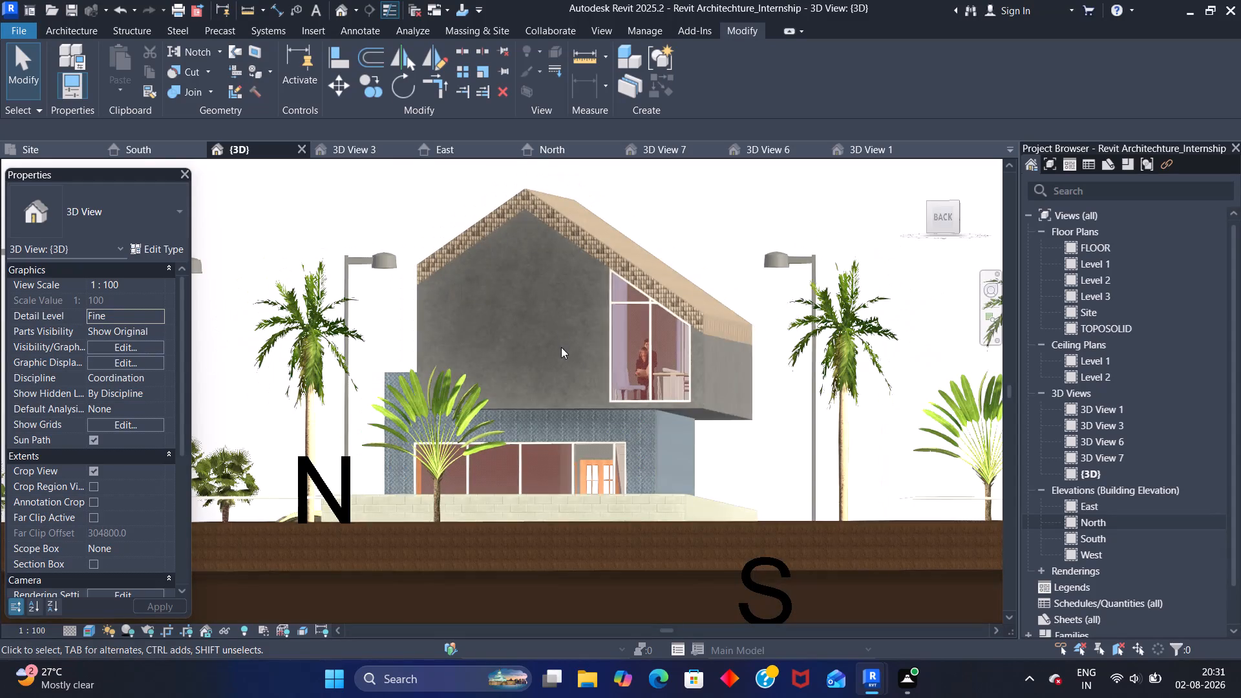
middle_click_drag(559, 331, 560, 360, "shift")
scroll(607, 355, "up", 1)
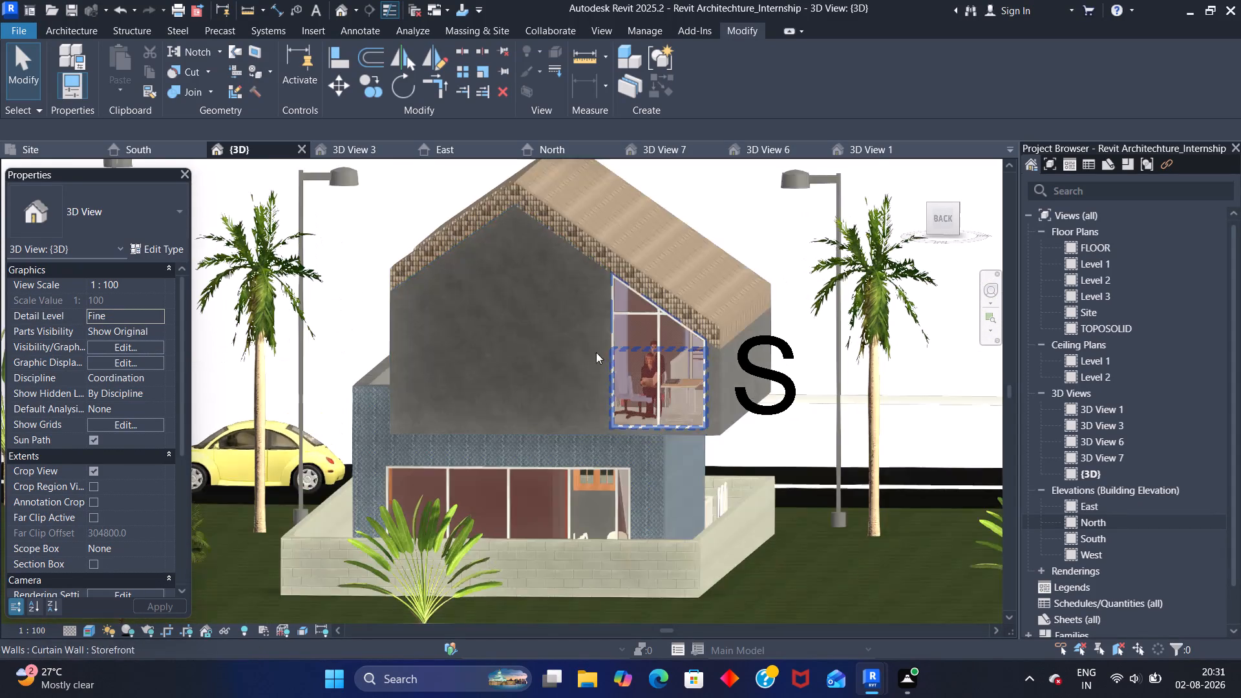
scroll(582, 348, "up", 4)
scroll(561, 346, "down", 5)
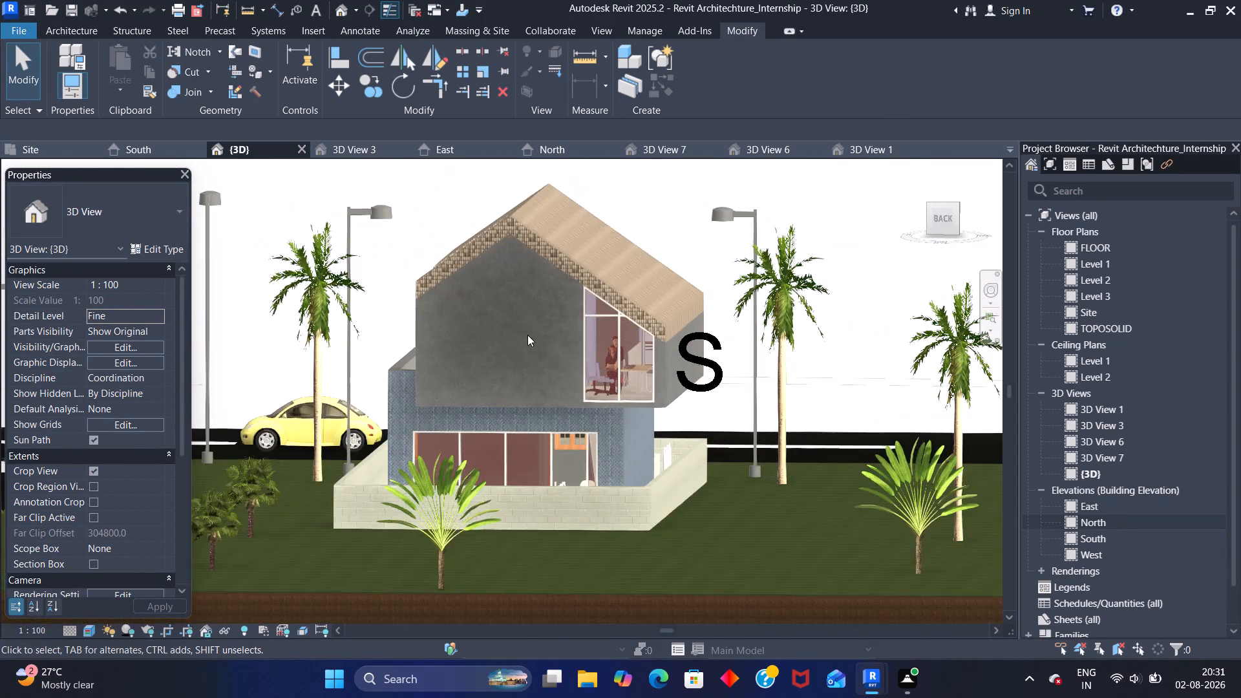
scroll(527, 335, "down", 4)
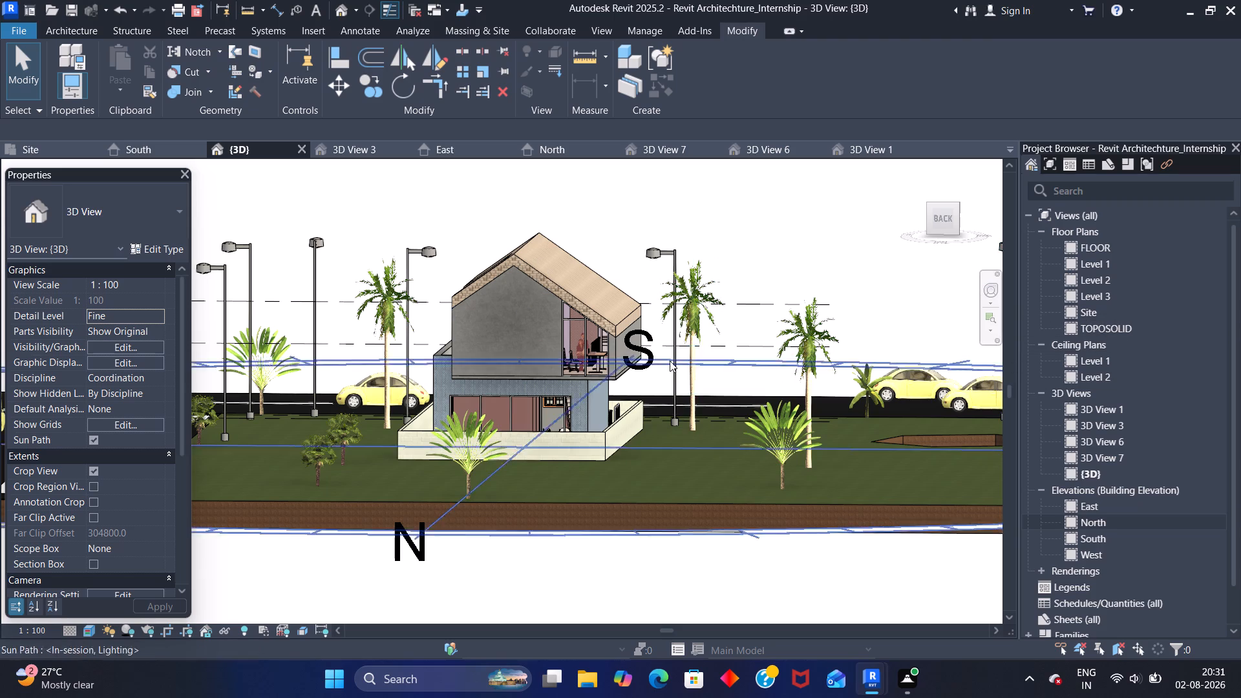
middle_click_drag(582, 301, 429, 295, "shift")
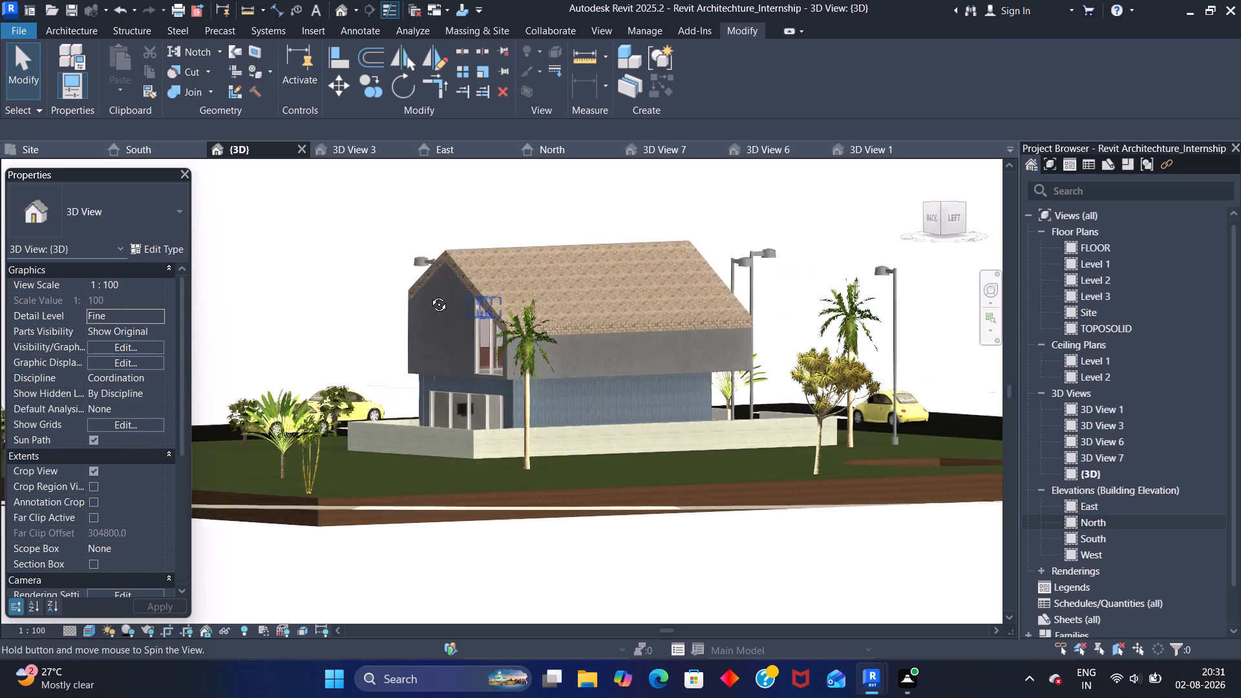
middle_click_drag(429, 295, 288, 305, "shift")
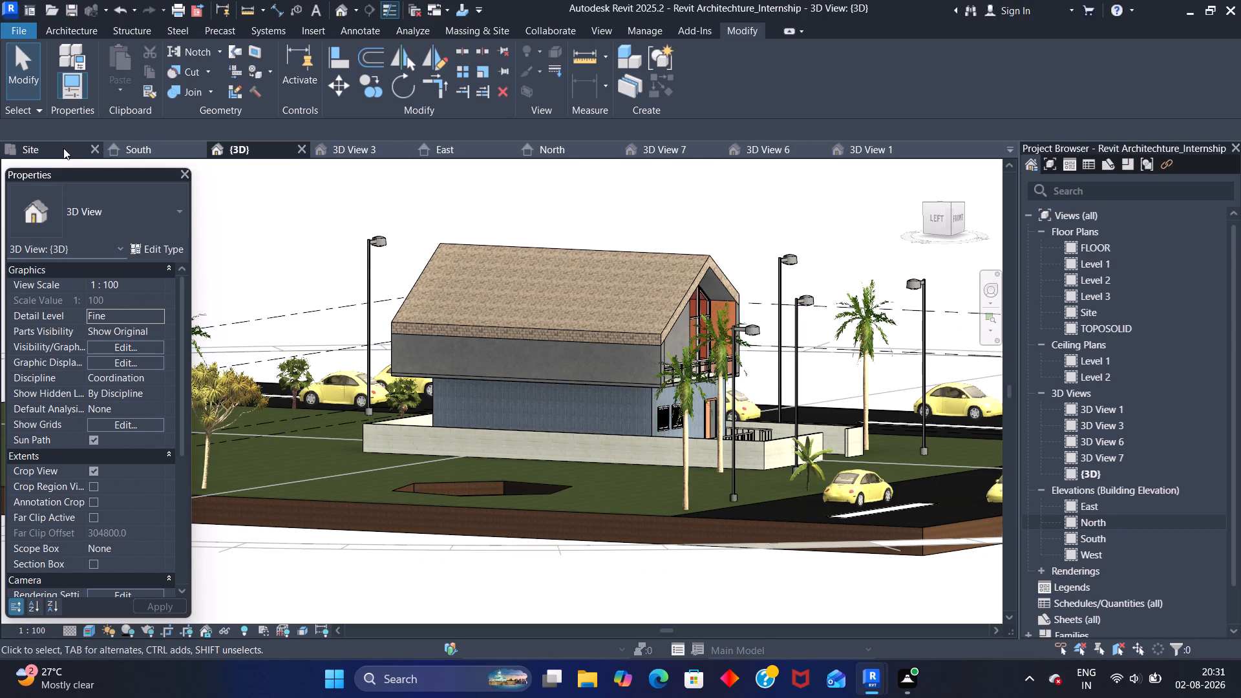
Open the Level 2 floor plan and examine the room layout and the surrounding trees and lamps.
double_click(1112, 279)
scroll(491, 409, "up", 1)
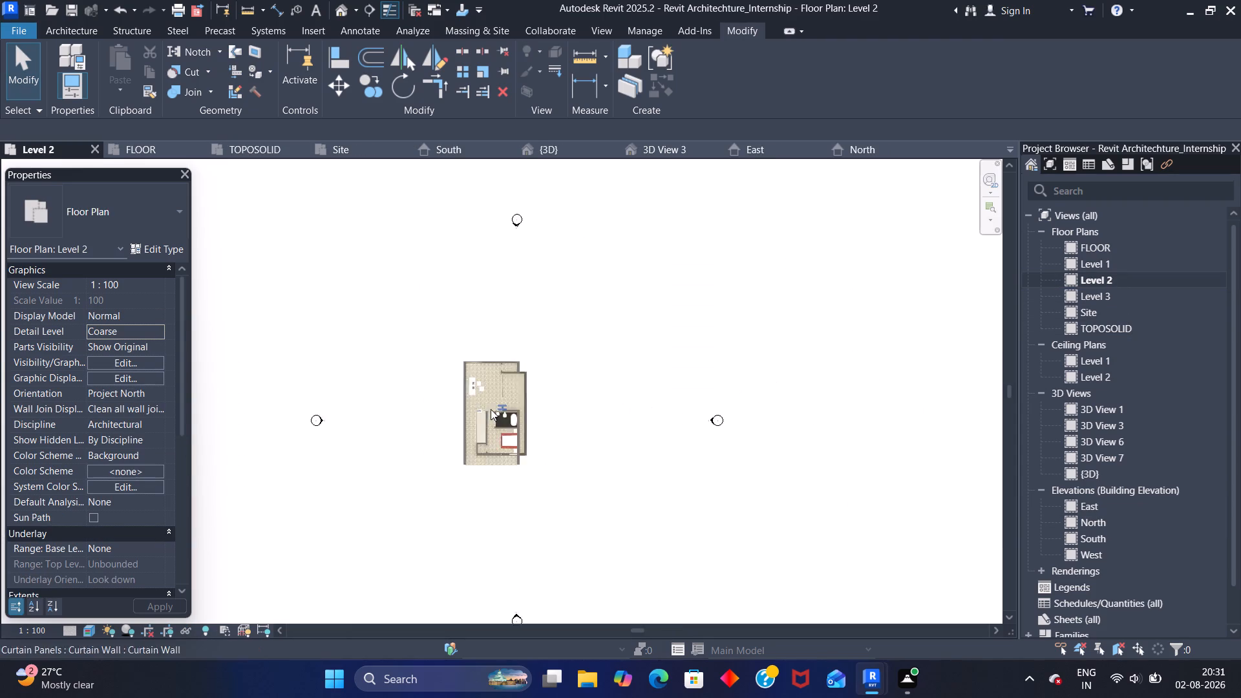
scroll(491, 409, "up", 5)
scroll(554, 389, "up", 2)
middle_click_drag(612, 411, 688, 299)
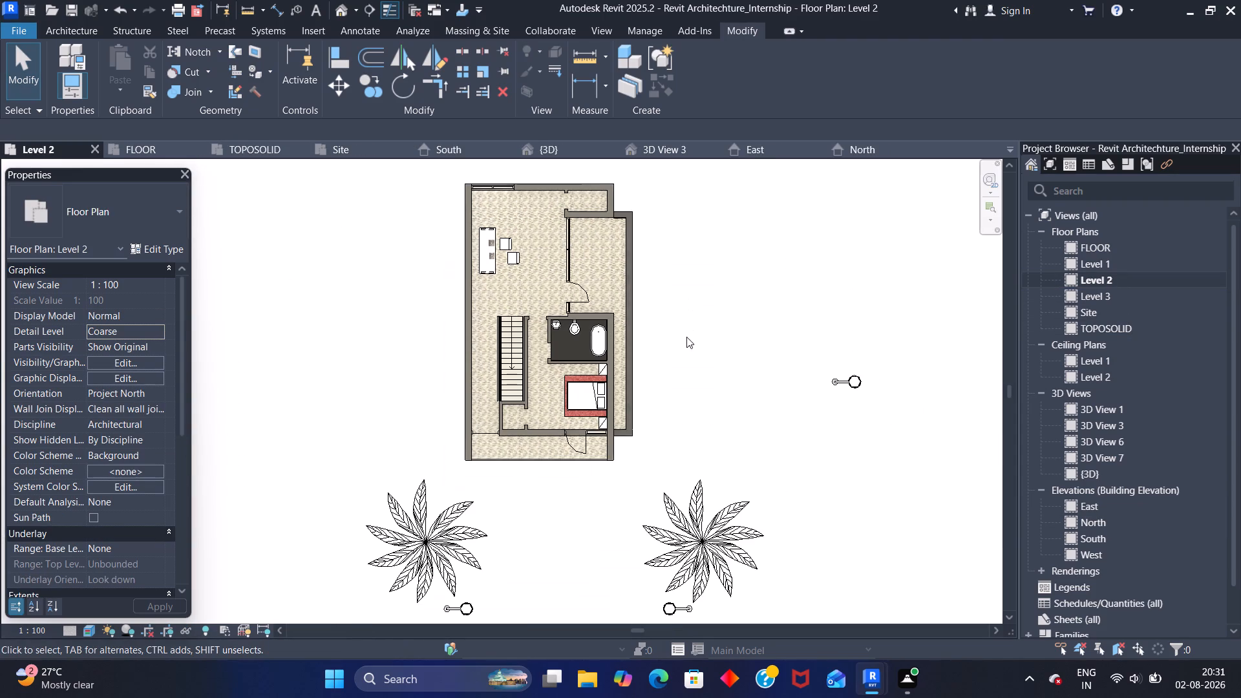
scroll(637, 416, "down", 4)
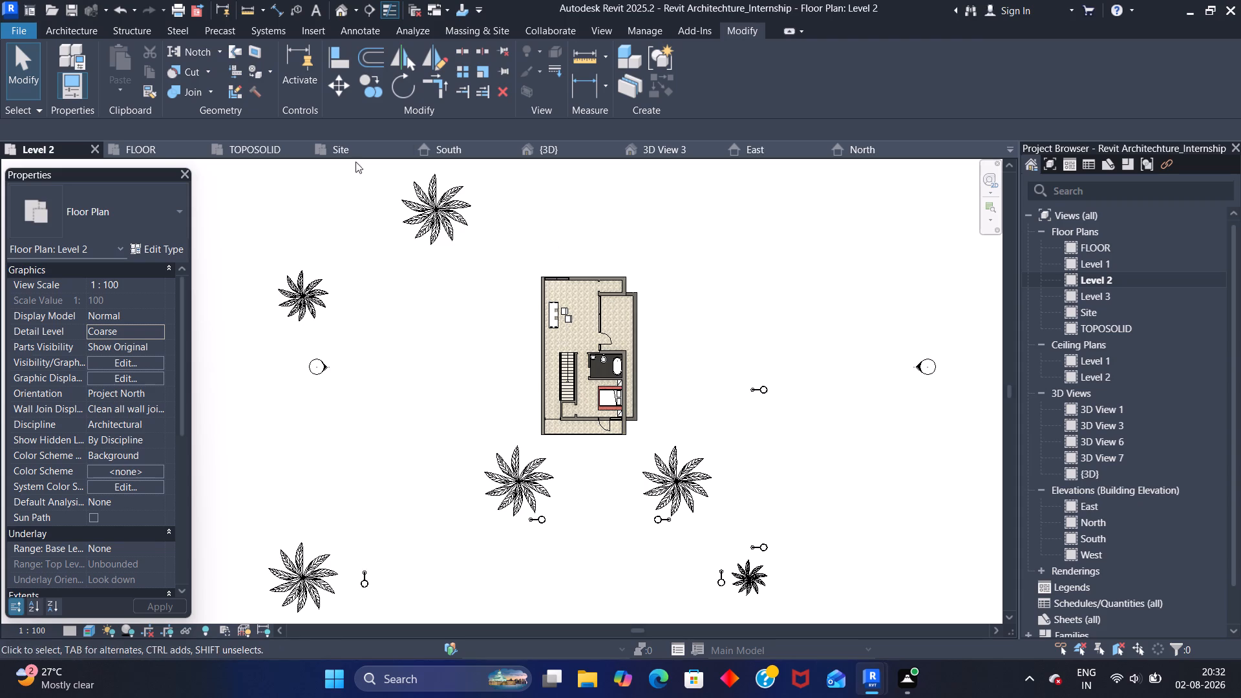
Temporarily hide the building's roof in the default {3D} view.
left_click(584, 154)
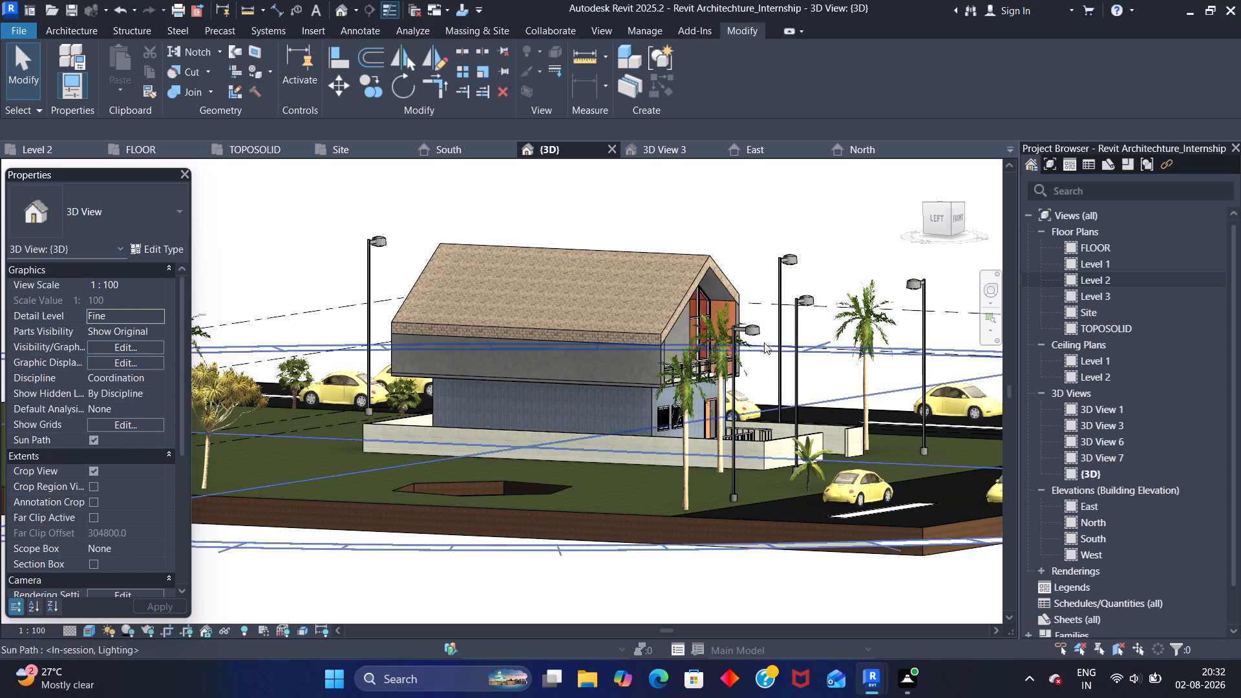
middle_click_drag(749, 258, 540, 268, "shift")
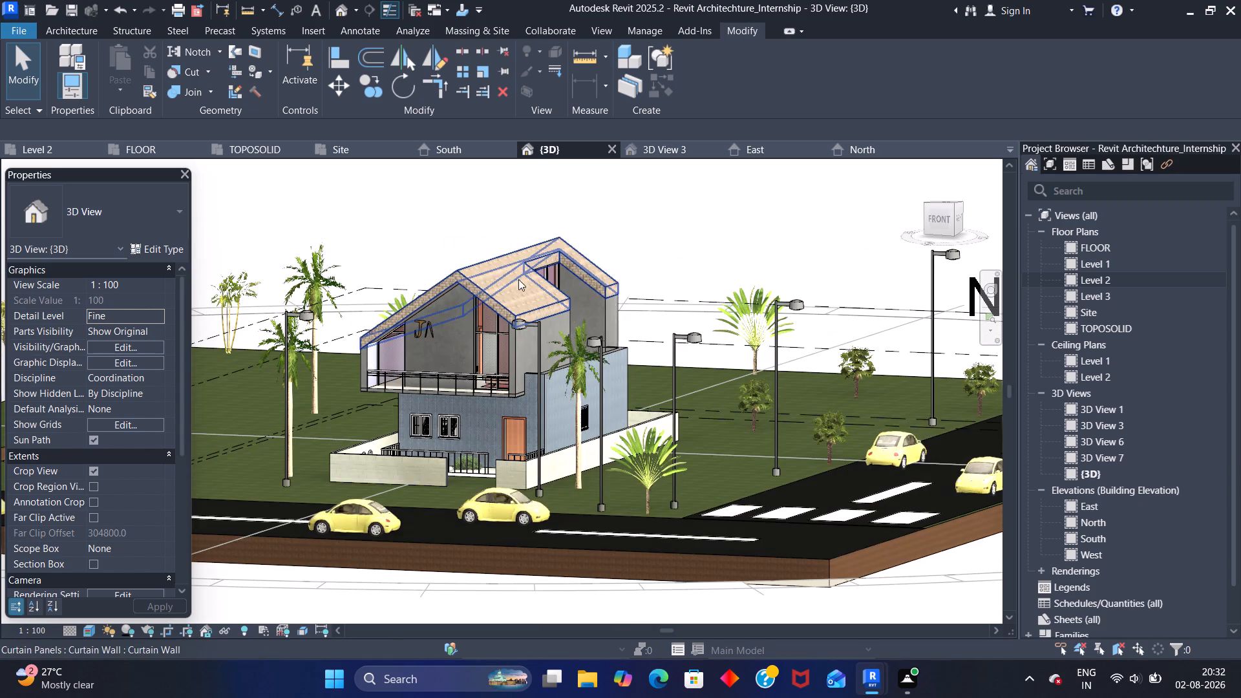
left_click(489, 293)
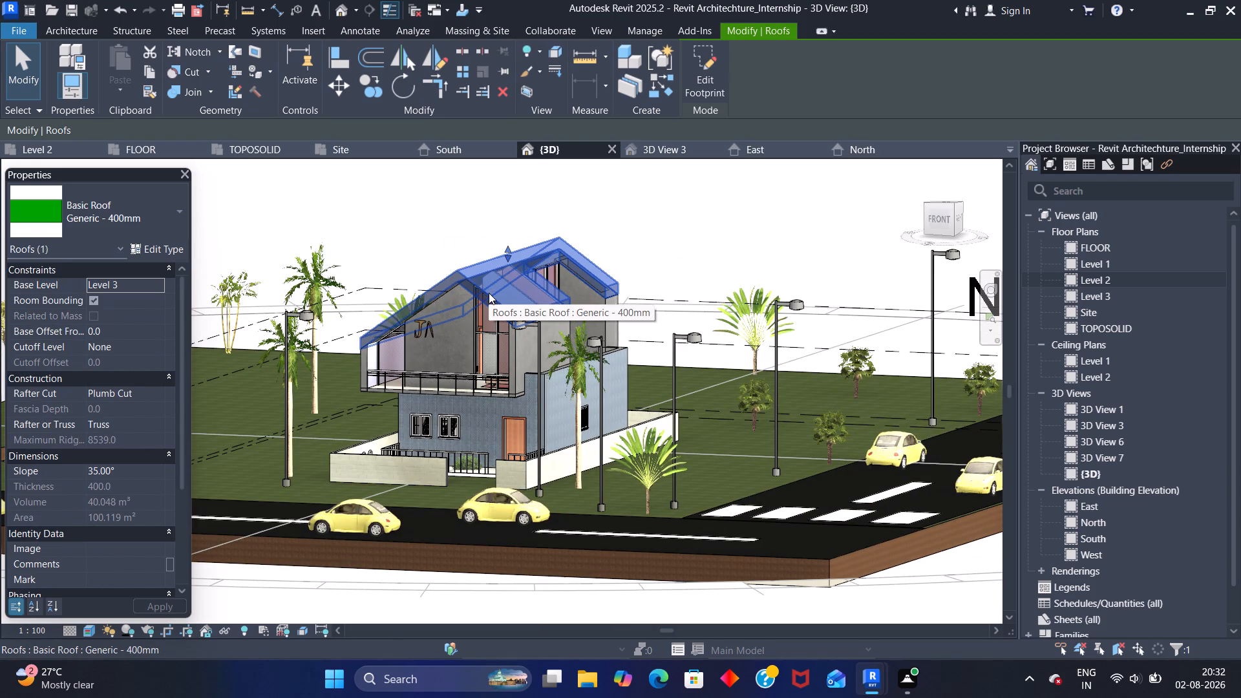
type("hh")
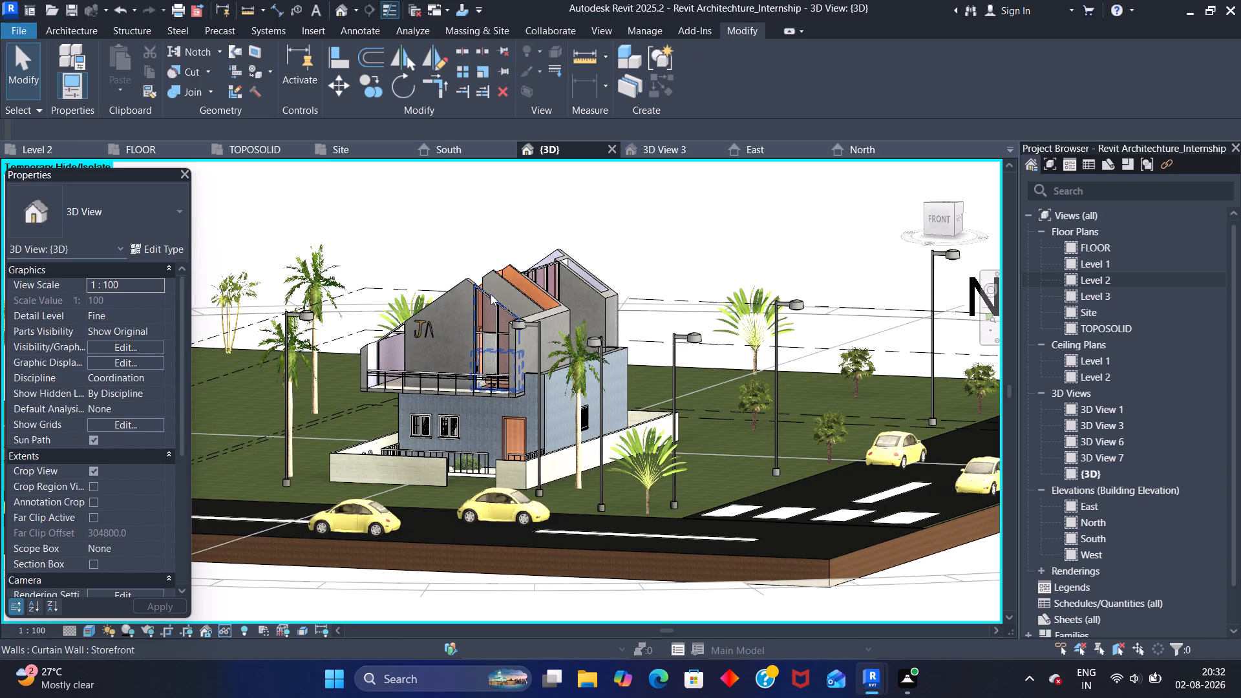
Inspect the upper-floor interior from above: office area, glazed partition, terrace, bathroom, bedroom and staircase.
middle_click_drag(362, 255, 565, 355, "shift")
middle_click_drag(545, 329, 447, 395, "shift")
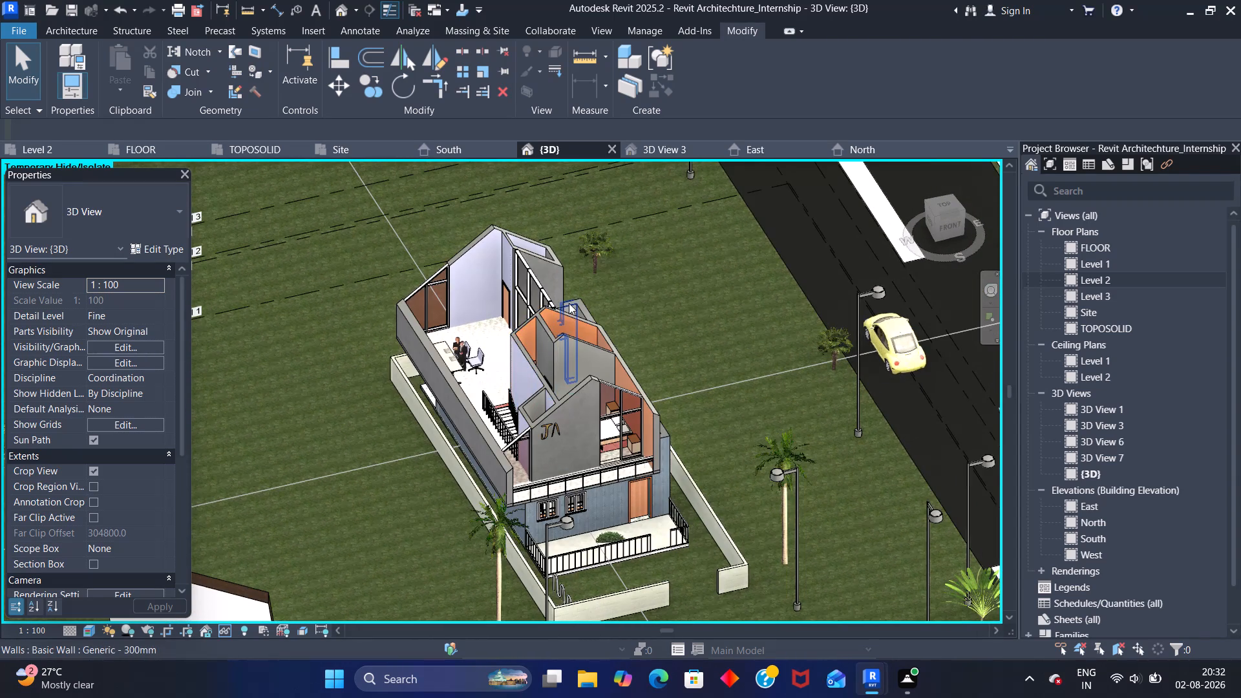
middle_click_drag(569, 303, 535, 313, "shift")
scroll(490, 364, "up", 8)
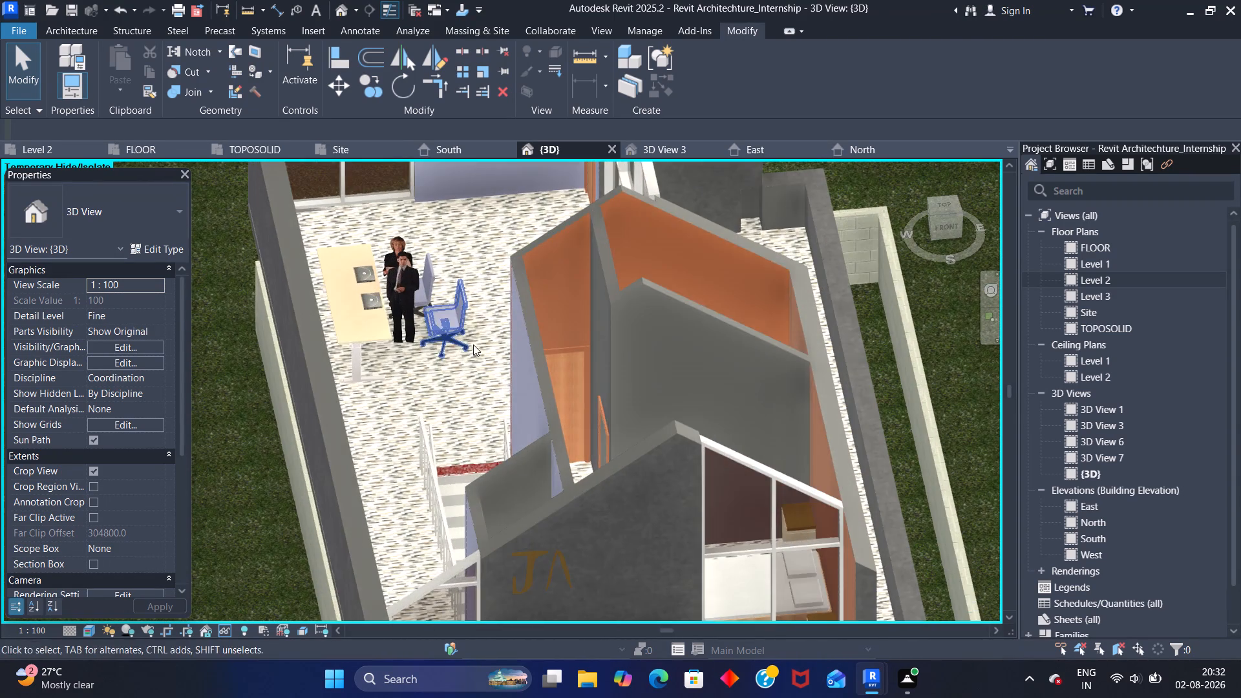
middle_click_drag(525, 235, 497, 284)
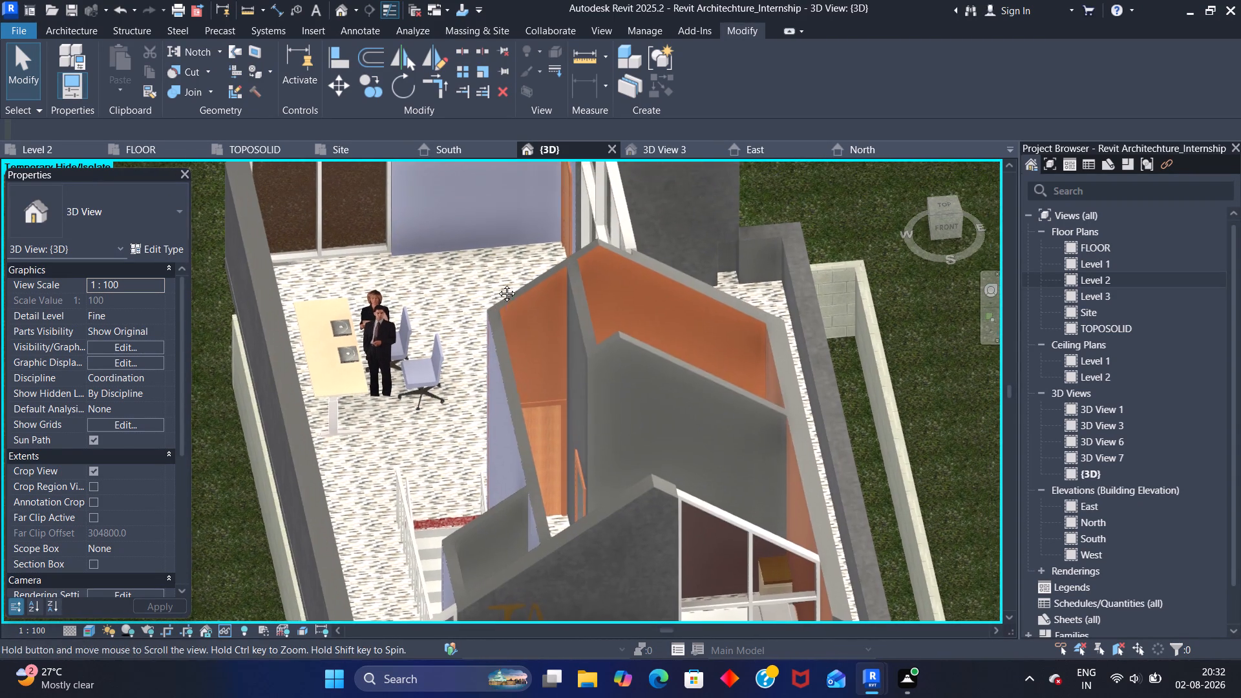
middle_click_drag(497, 284, 498, 285)
middle_click_drag(548, 381, 442, 449, "shift")
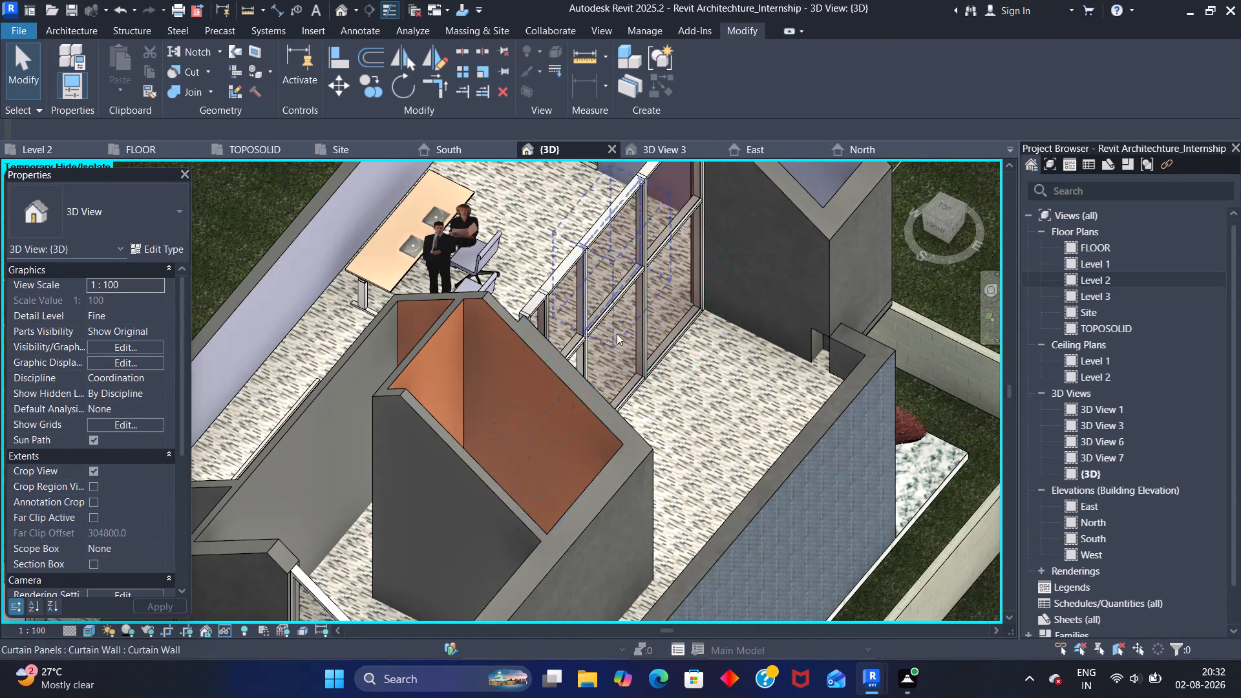
middle_click_drag(708, 343, 566, 403, "shift")
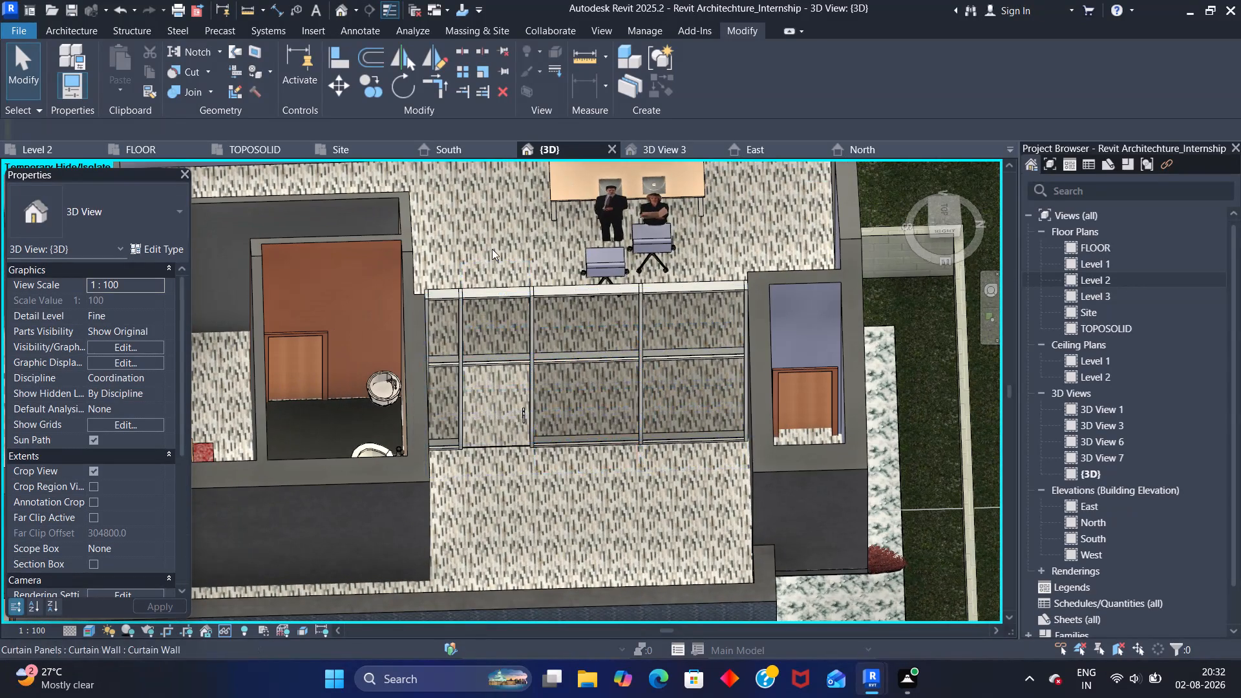
middle_click_drag(479, 214, 393, 255, "shift")
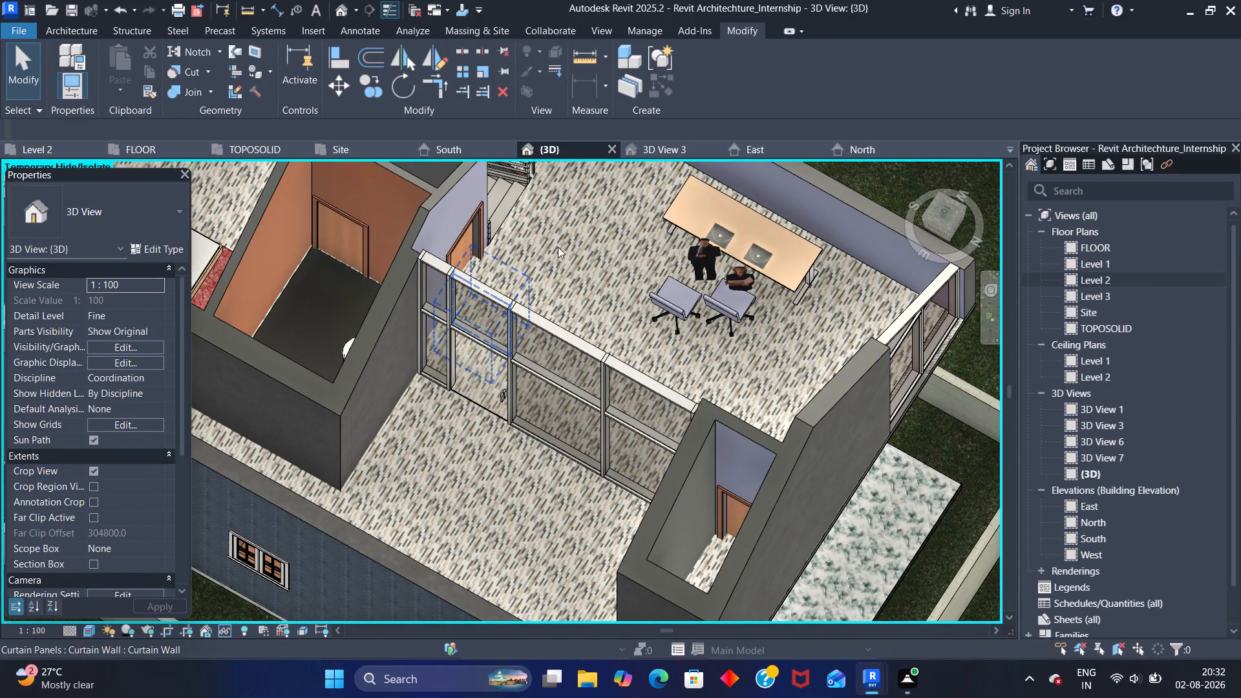
middle_click_drag(553, 250, 689, 155)
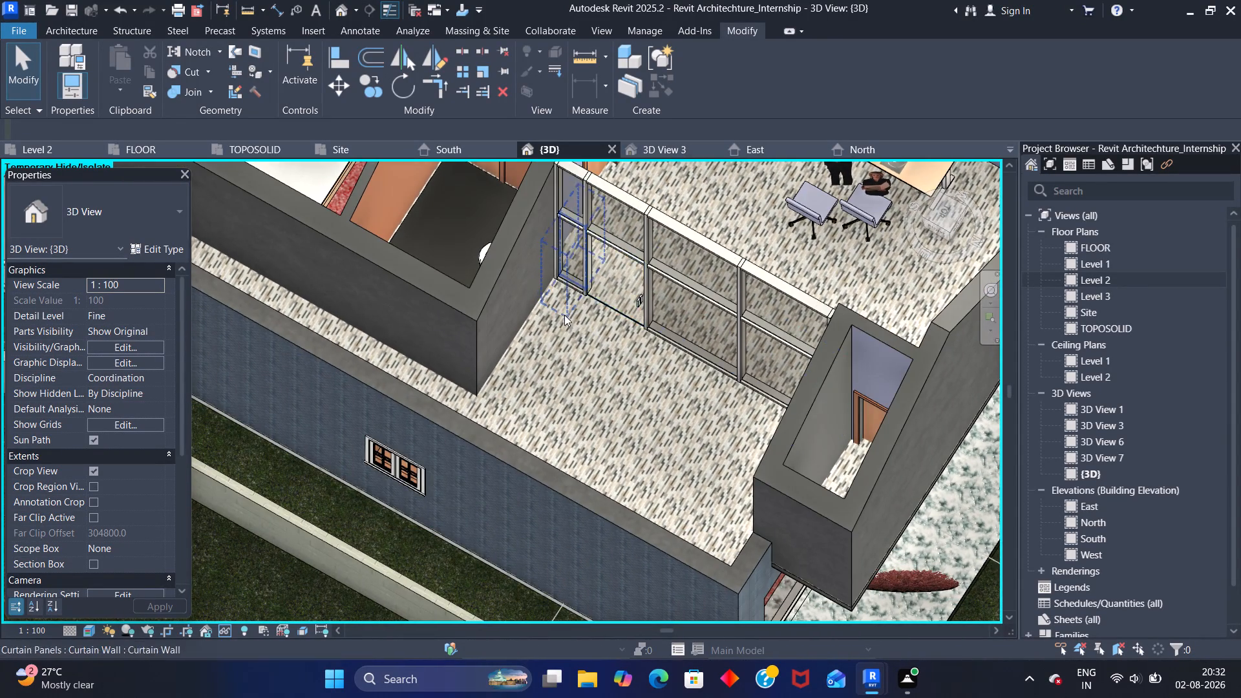
middle_click_drag(564, 315, 644, 211)
middle_click_drag(659, 275, 525, 365, "shift")
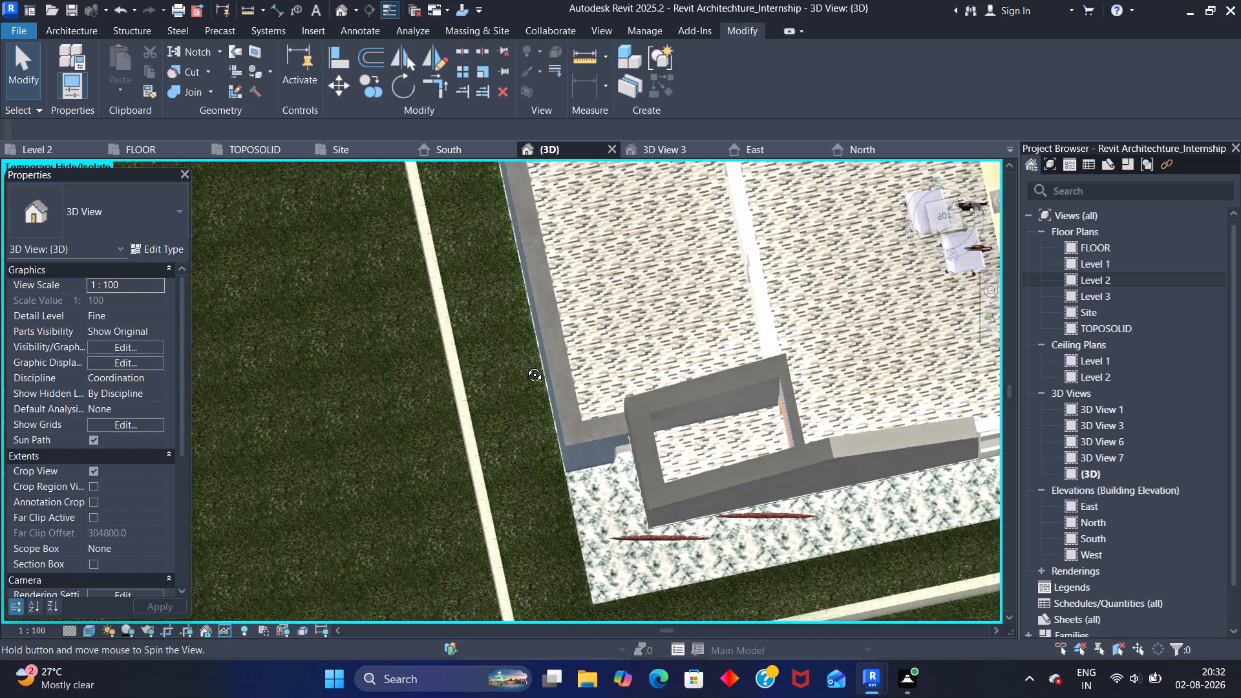
middle_click_drag(525, 365, 523, 365, "shift")
middle_click_drag(637, 211, 426, 491)
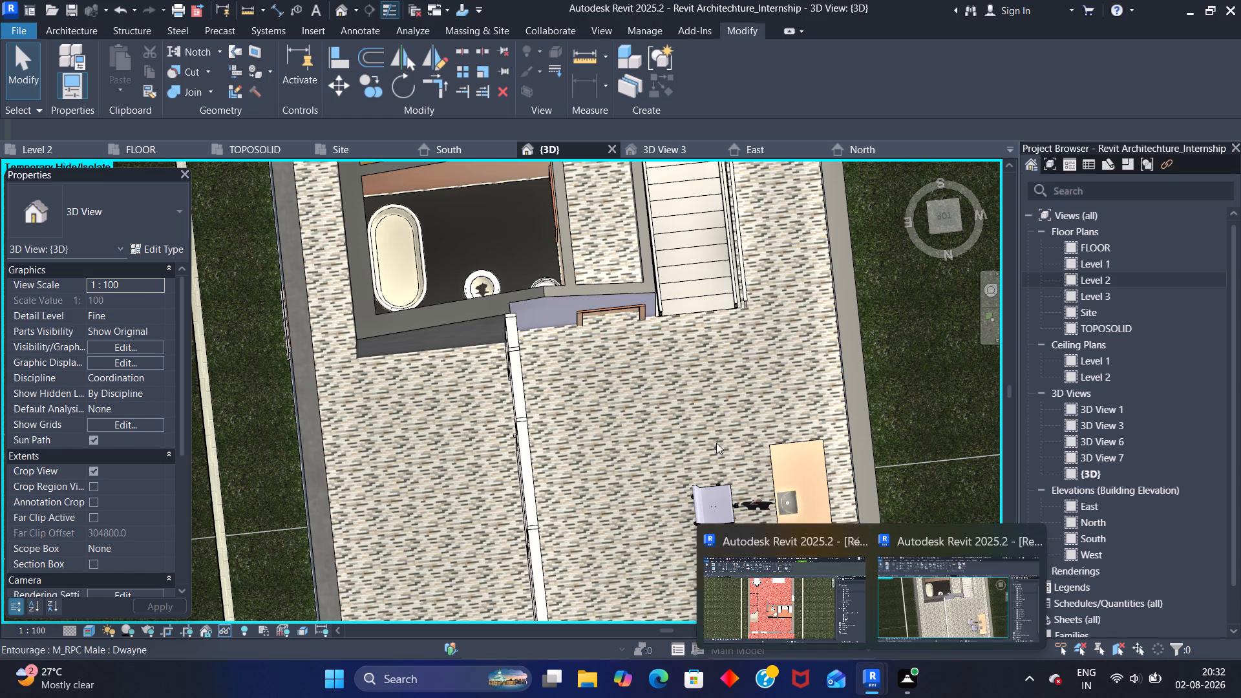
scroll(687, 396, "down", 3)
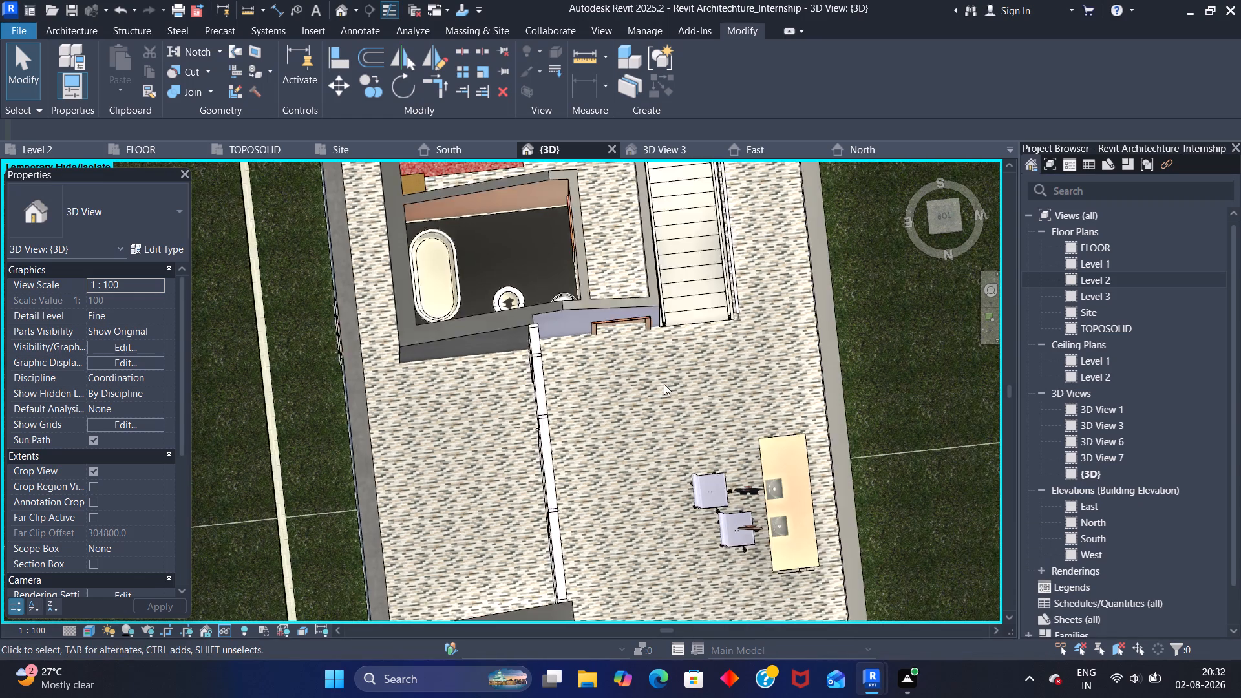
middle_click_drag(664, 384, 548, 493)
scroll(744, 407, "down", 1)
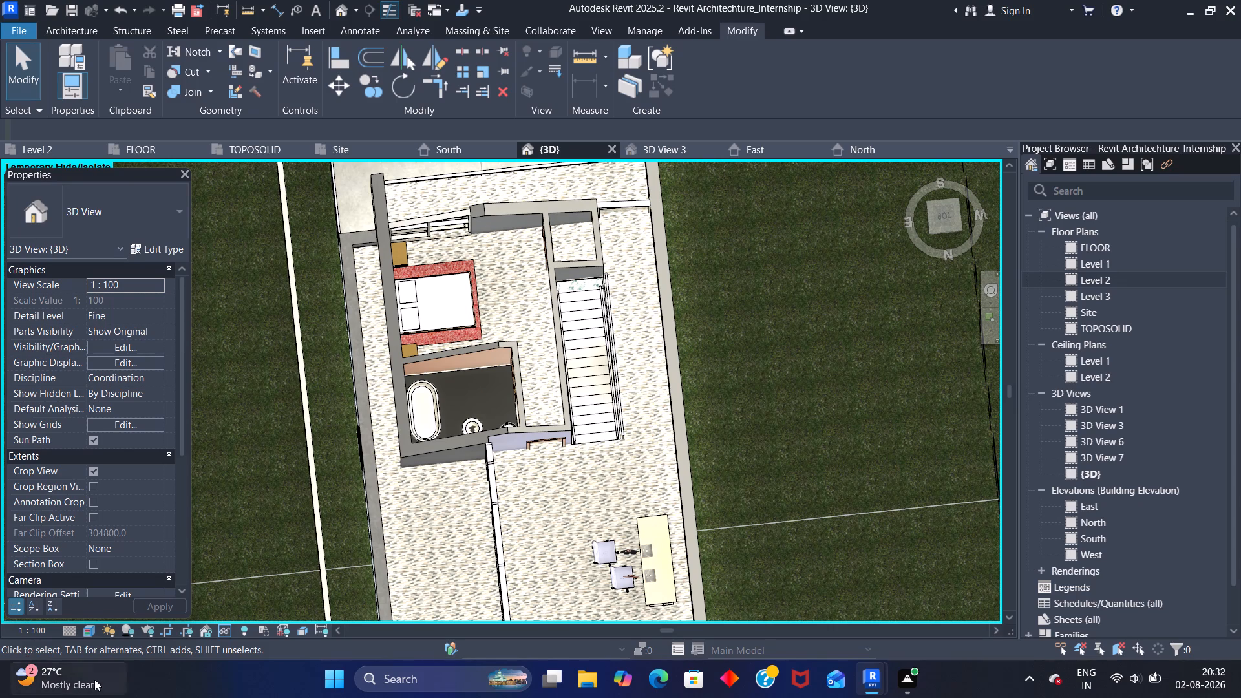
scroll(475, 552, "down", 3)
scroll(661, 428, "down", 2)
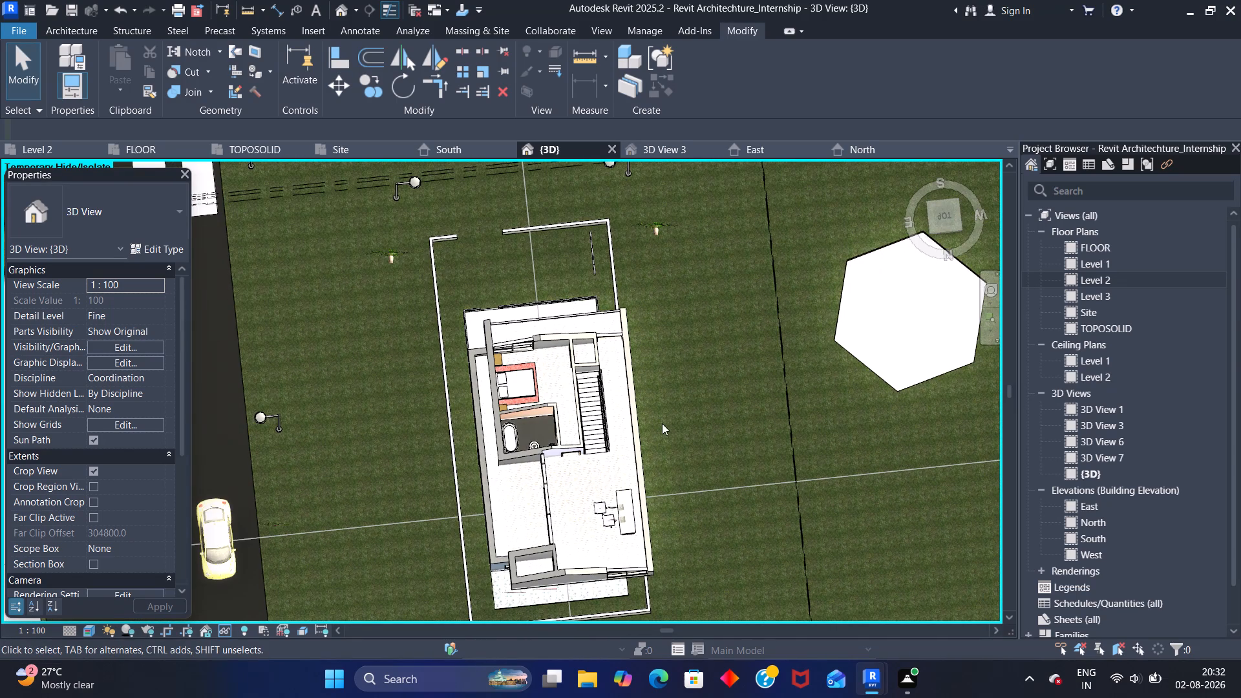
Check the TOPOSOLID and Site floor plans.
left_click(265, 148)
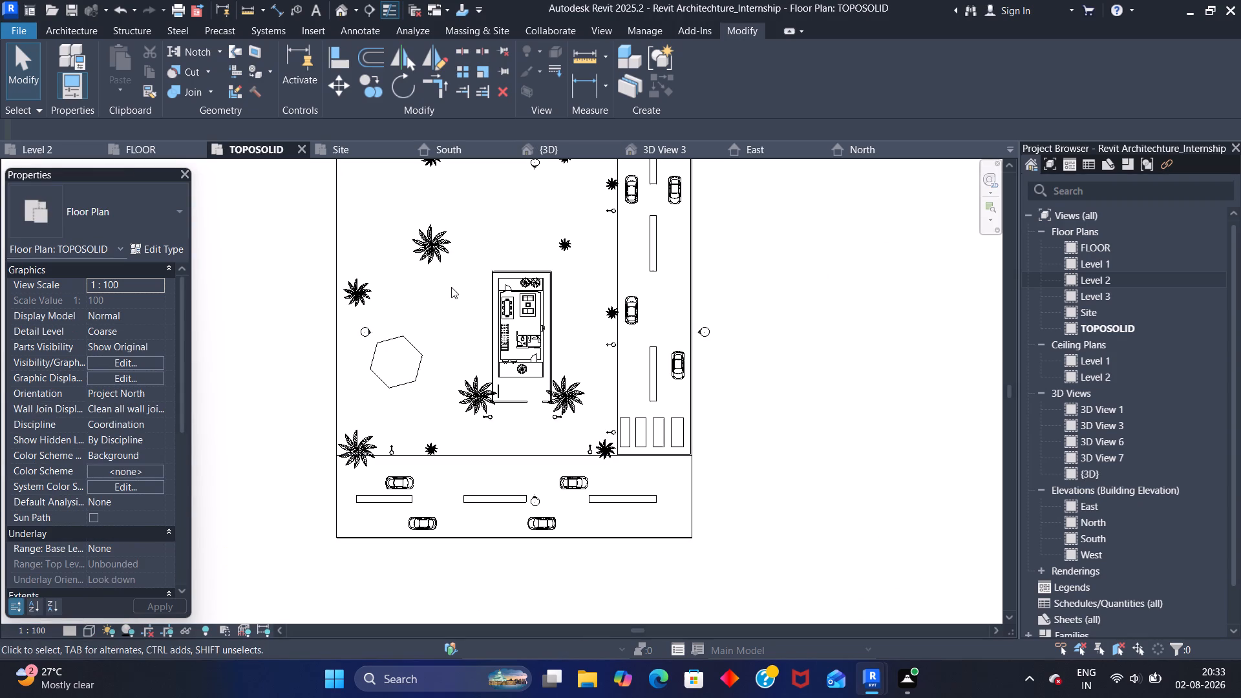
left_click(364, 151)
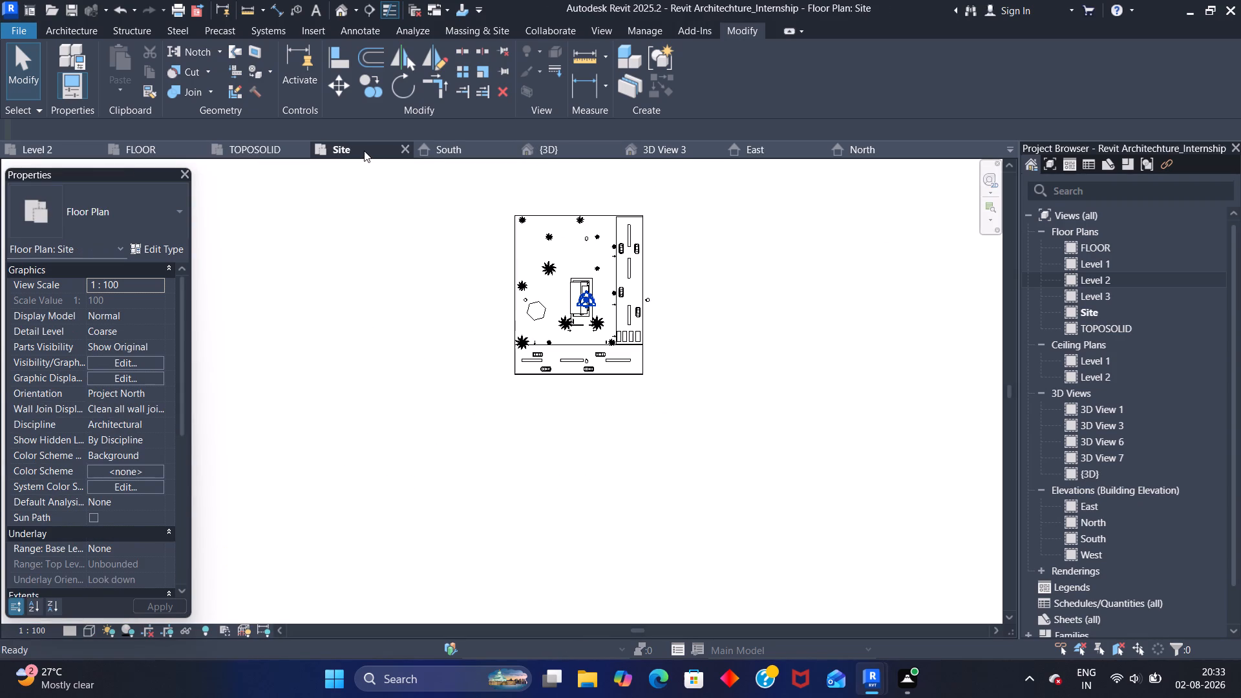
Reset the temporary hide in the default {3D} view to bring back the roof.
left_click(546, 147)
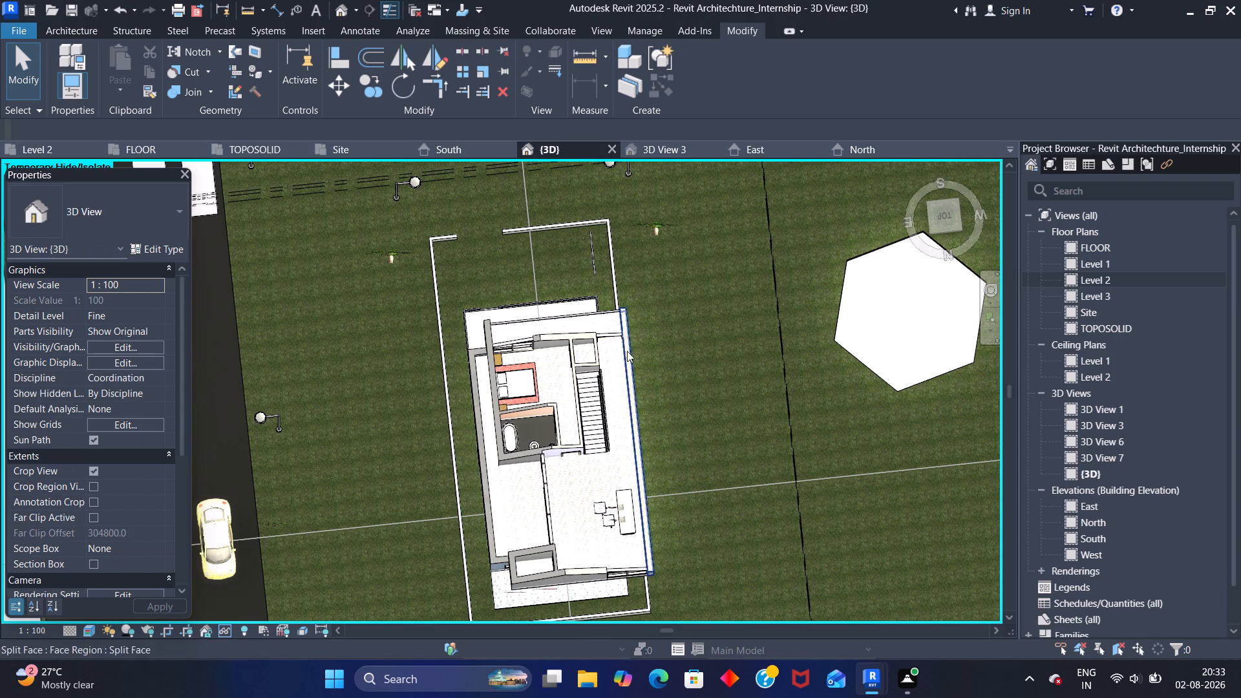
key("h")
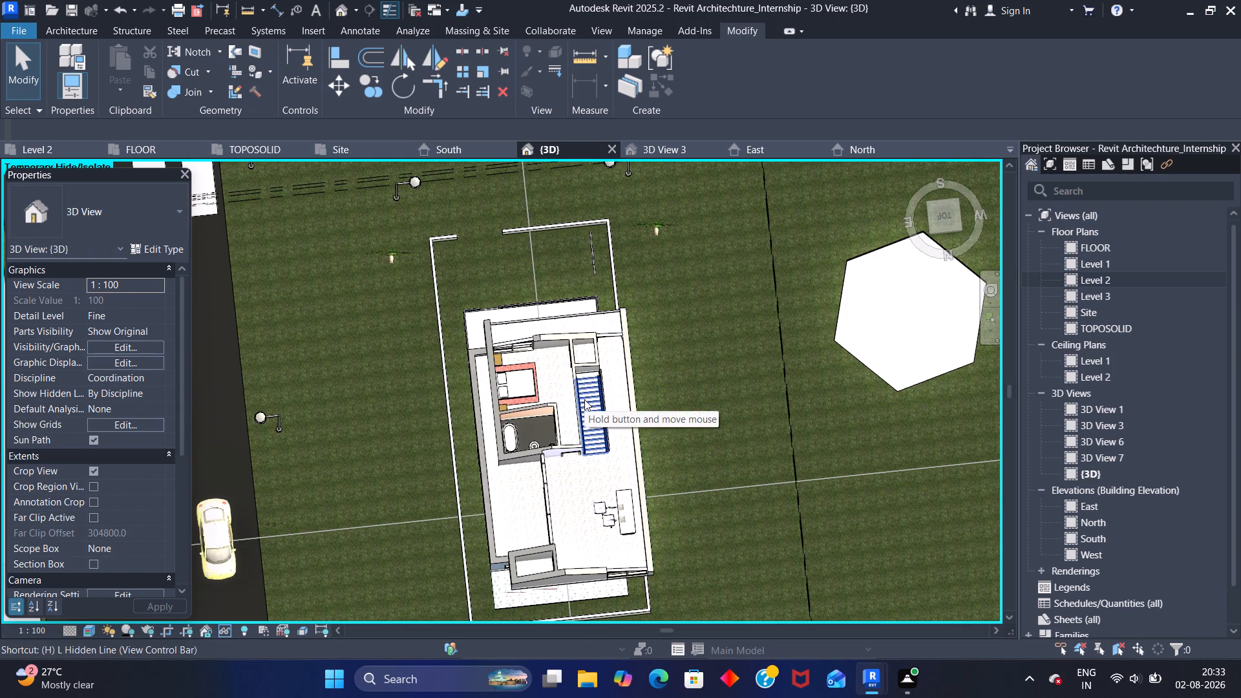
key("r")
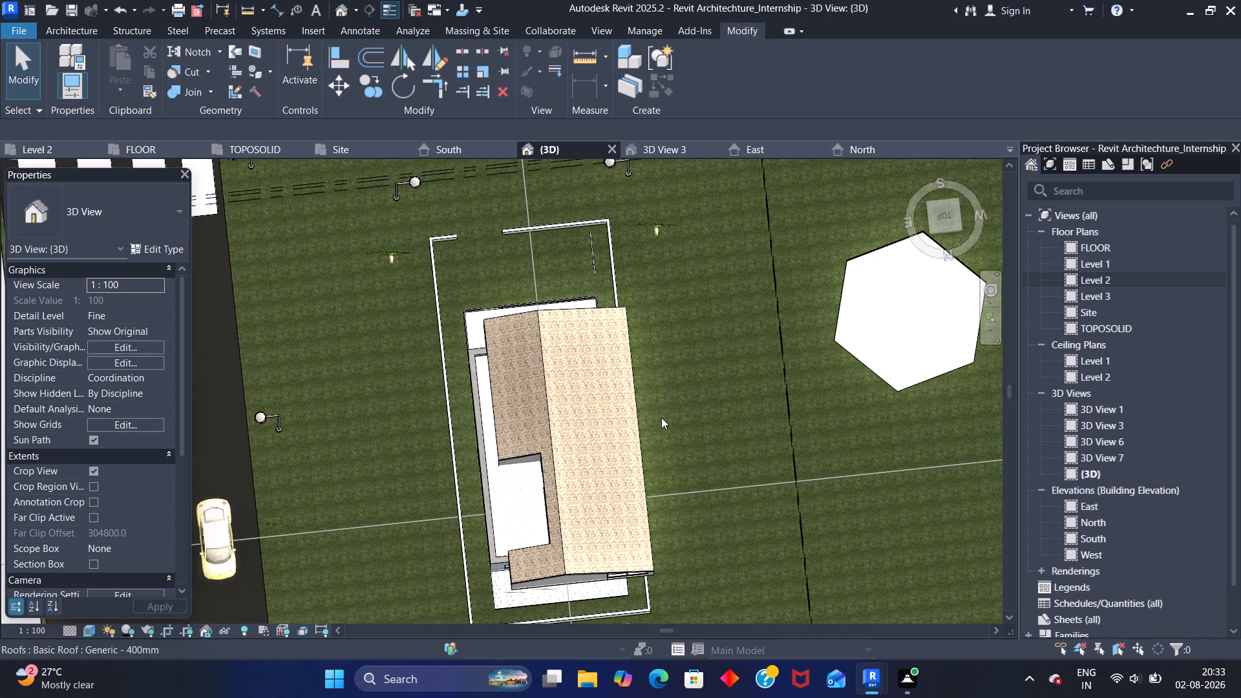
Create a perspective camera view from beyond the rear edge of the site, aimed at the back of the building.
middle_click_drag(664, 418, 672, 229, "shift")
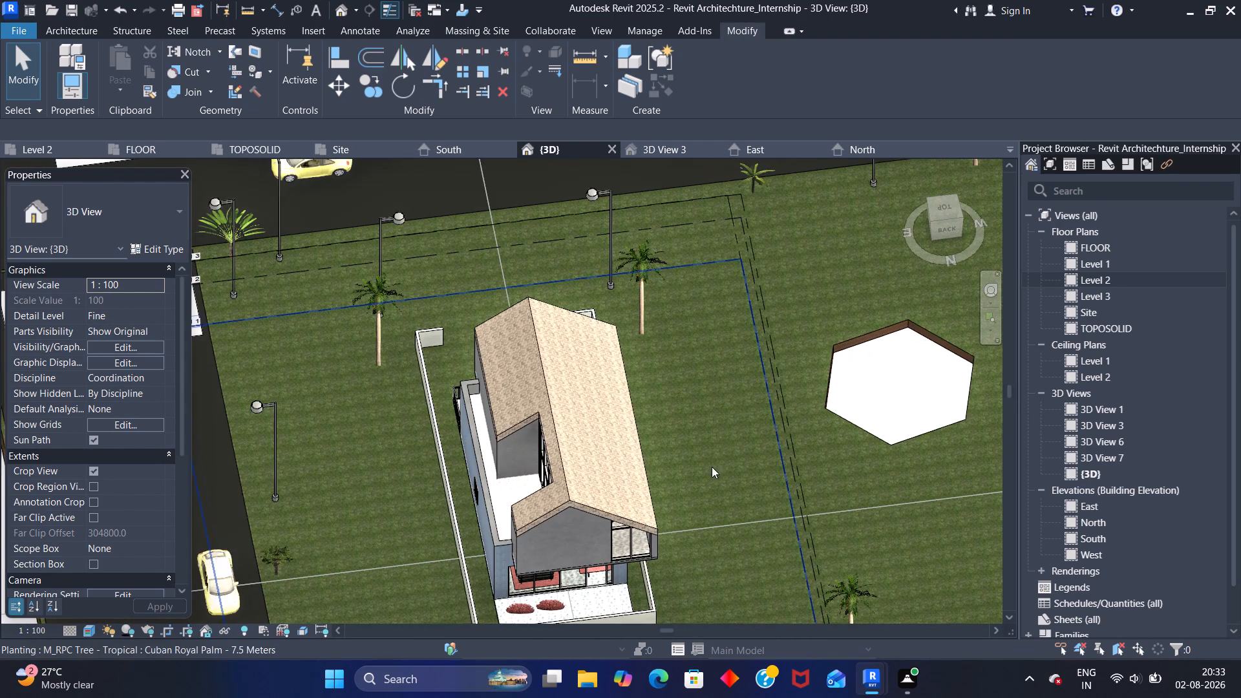
middle_click_drag(703, 466, 690, 335, "shift")
middle_click_drag(699, 498, 694, 419, "shift")
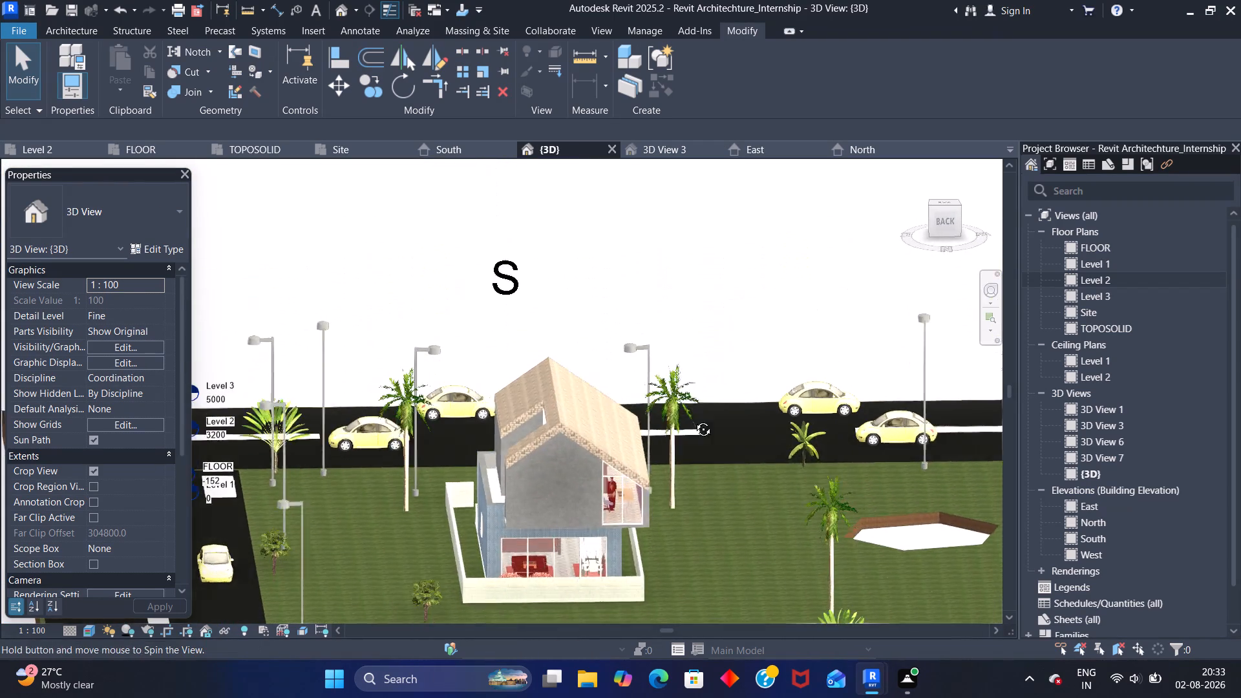
middle_click_drag(694, 419, 692, 411, "shift")
middle_click_drag(670, 506, 657, 416)
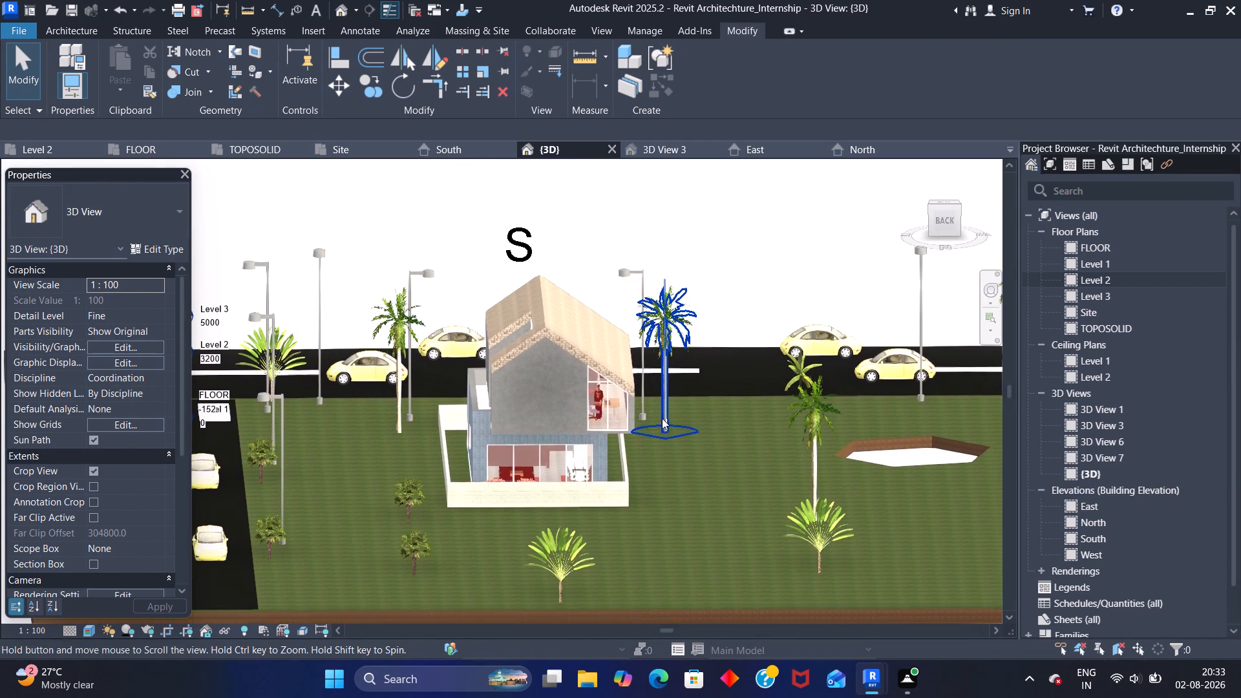
middle_click_drag(668, 509, 673, 423)
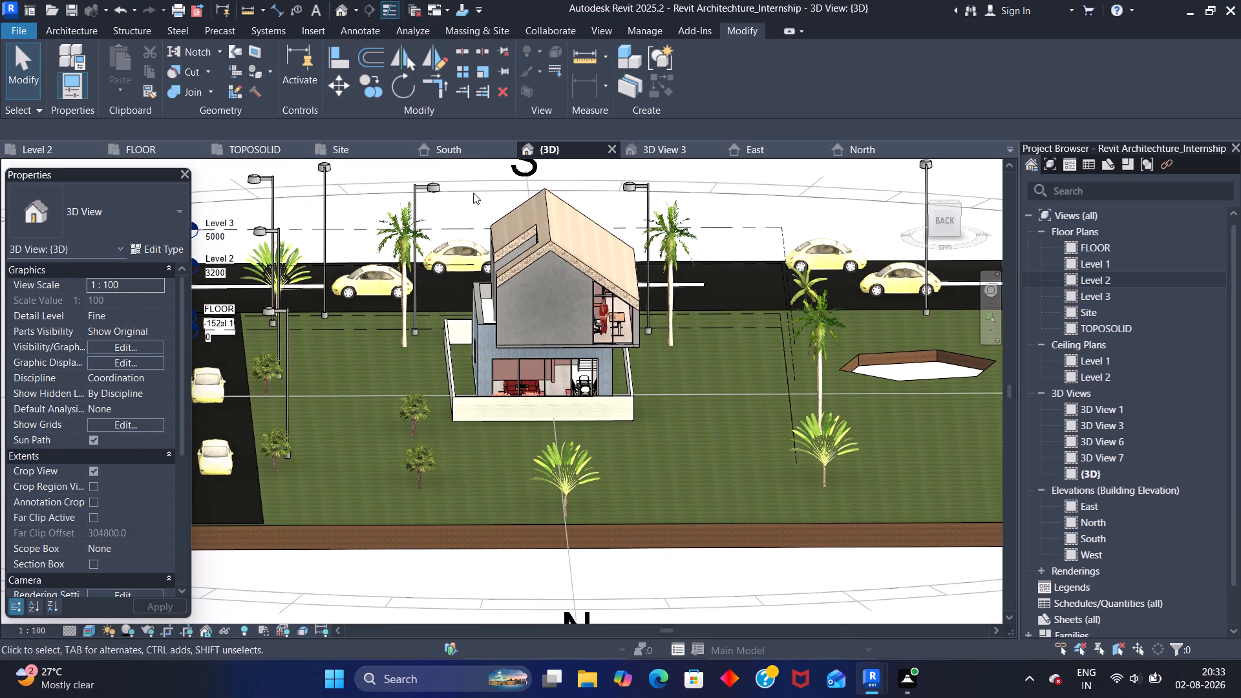
left_click(354, 7)
left_click(358, 47)
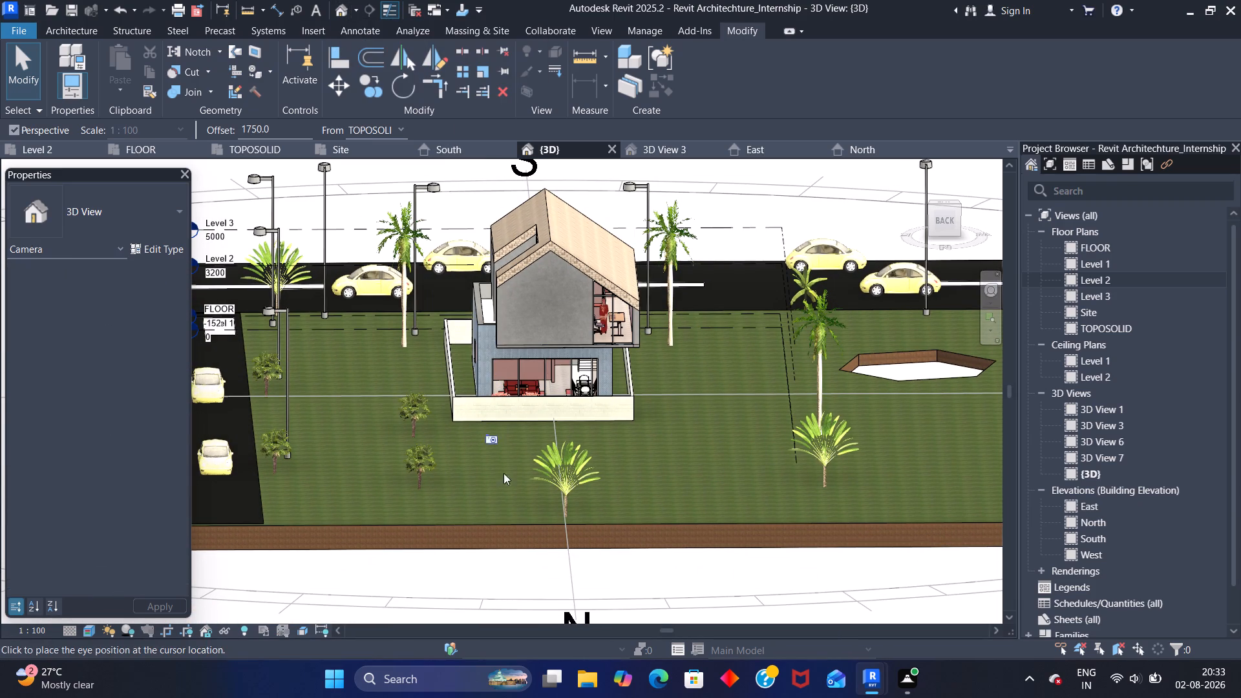
left_click(491, 594)
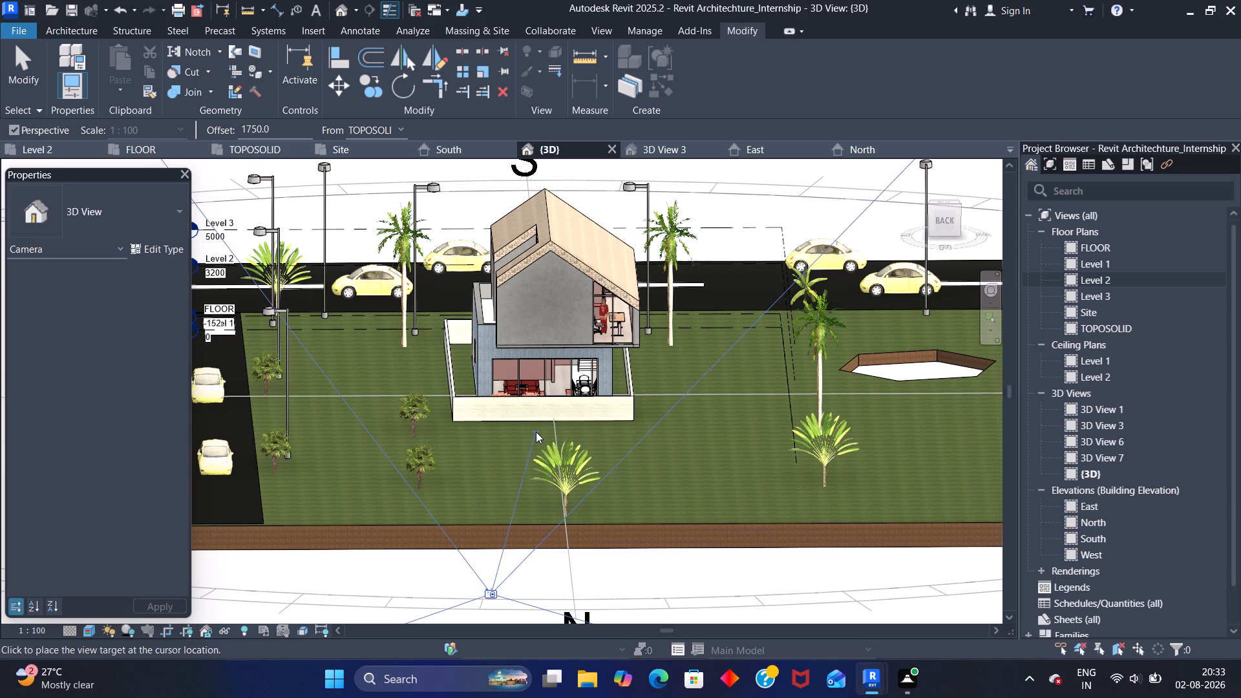
left_click(536, 431)
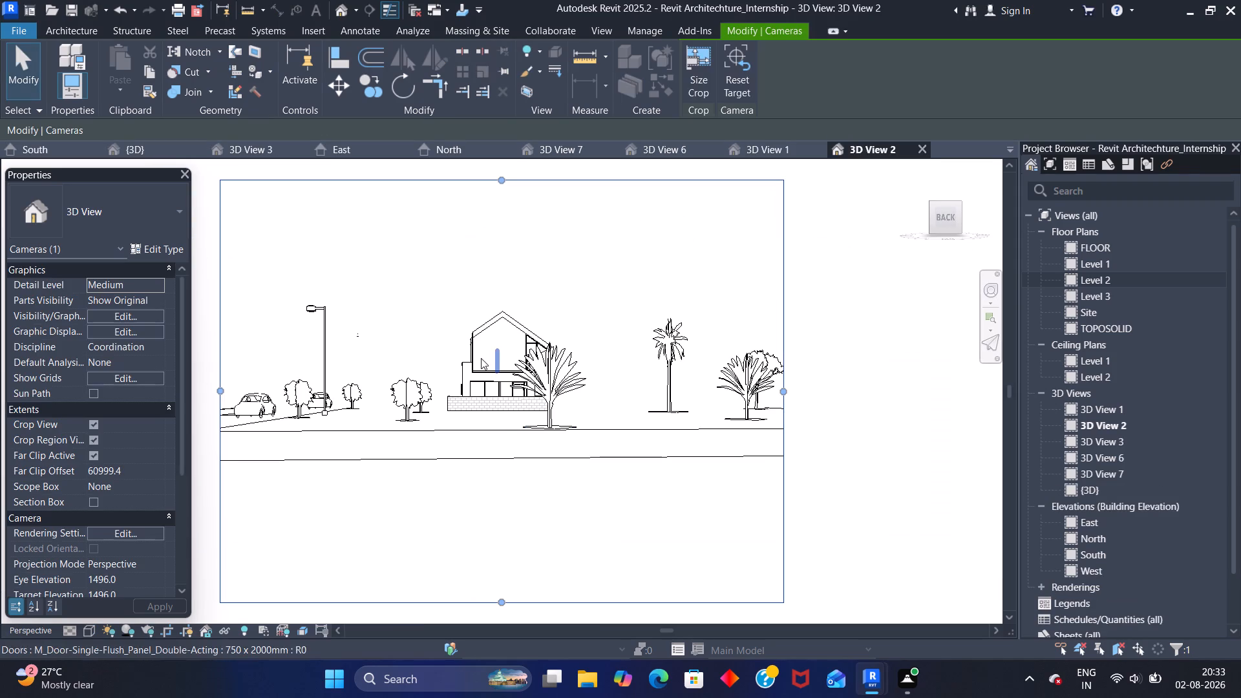
Crop the new rear camera view's bottom and top edges closer to the building and trees, and close the view.
middle_click_drag(428, 314, 430, 345)
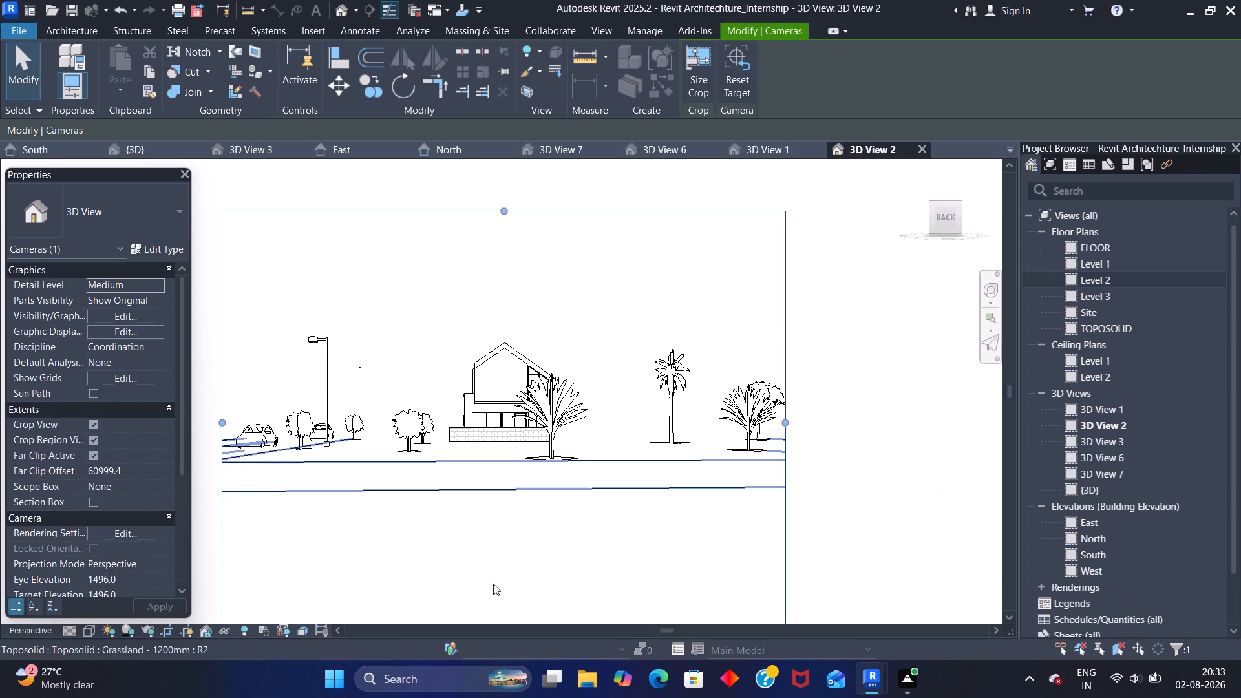
middle_click_drag(504, 514, 528, 428)
left_click_drag(523, 549, 520, 481)
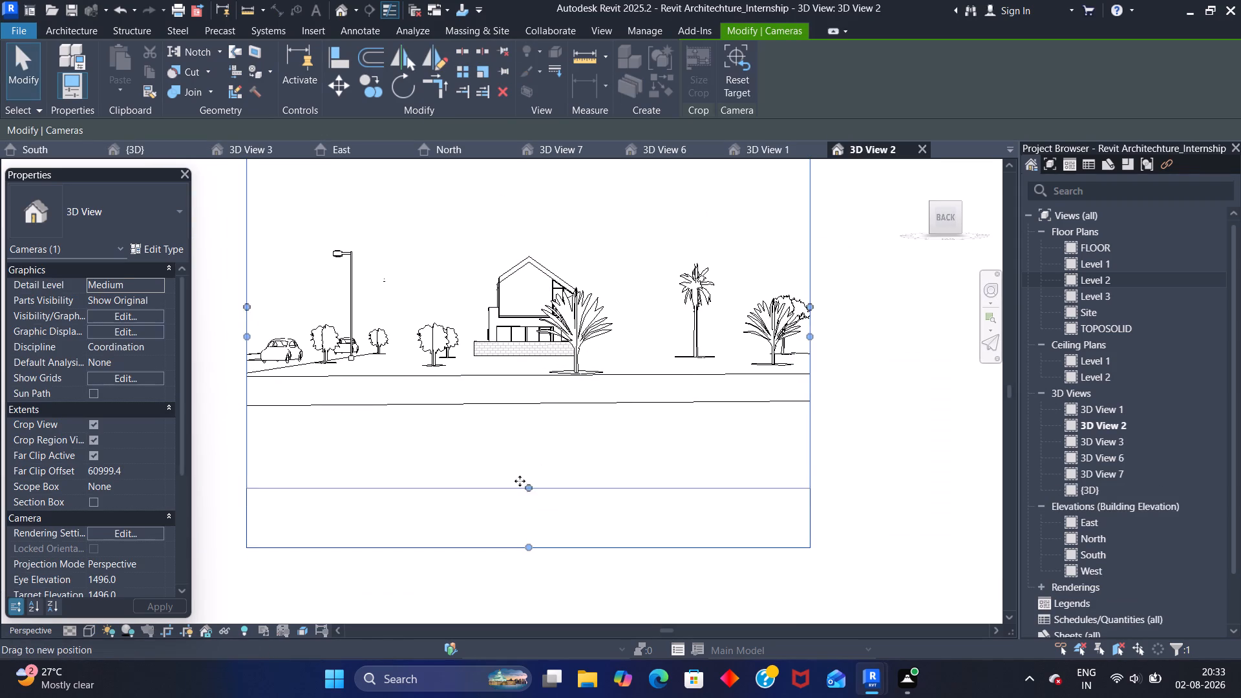
left_click_drag(520, 481, 516, 421)
middle_click_drag(460, 271, 490, 435)
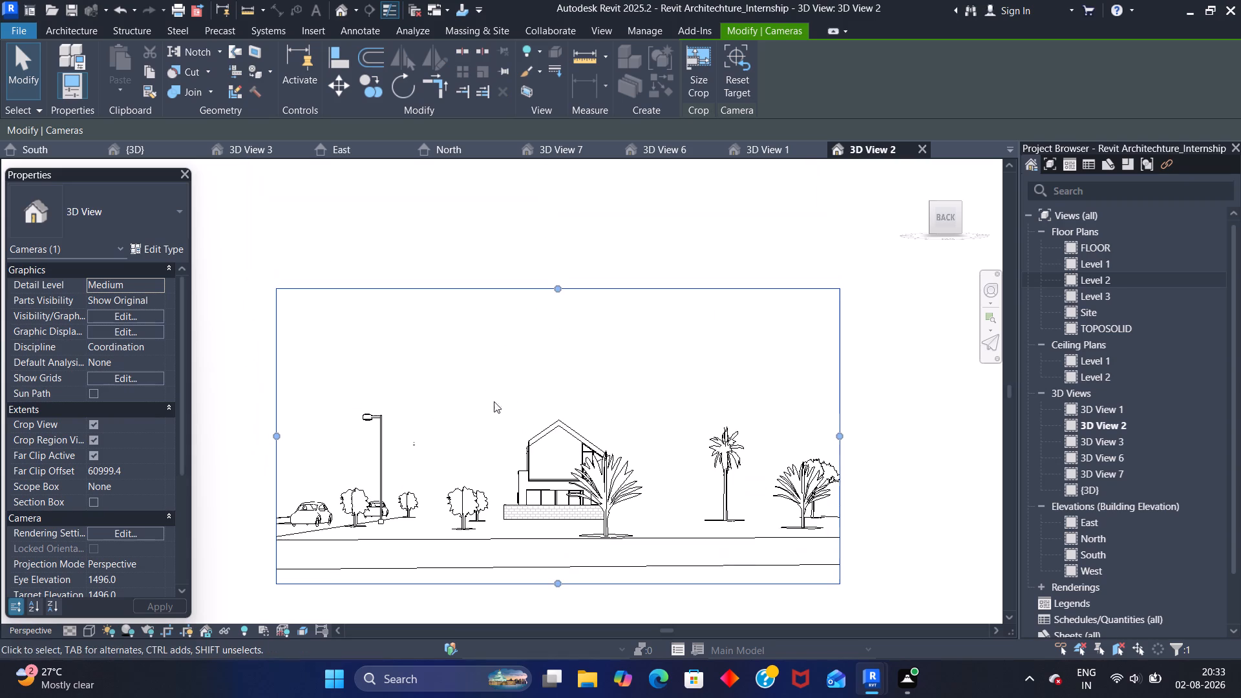
left_click_drag(556, 283, 551, 346)
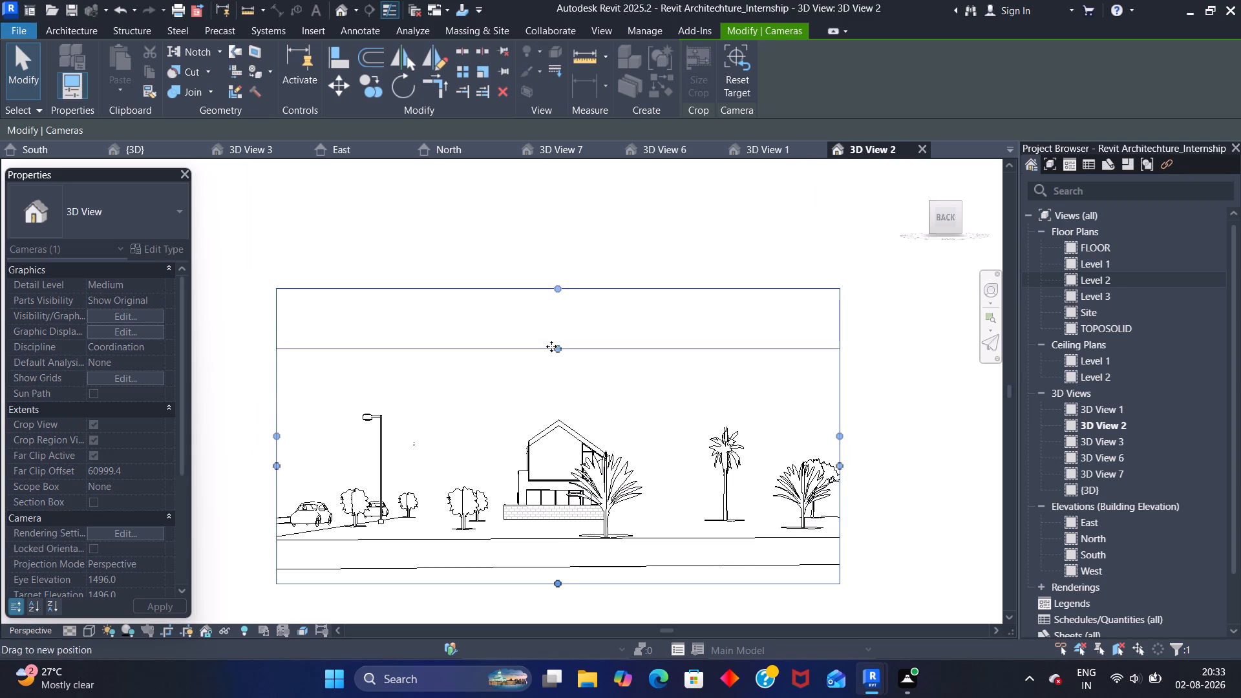
left_click_drag(551, 346, 553, 383)
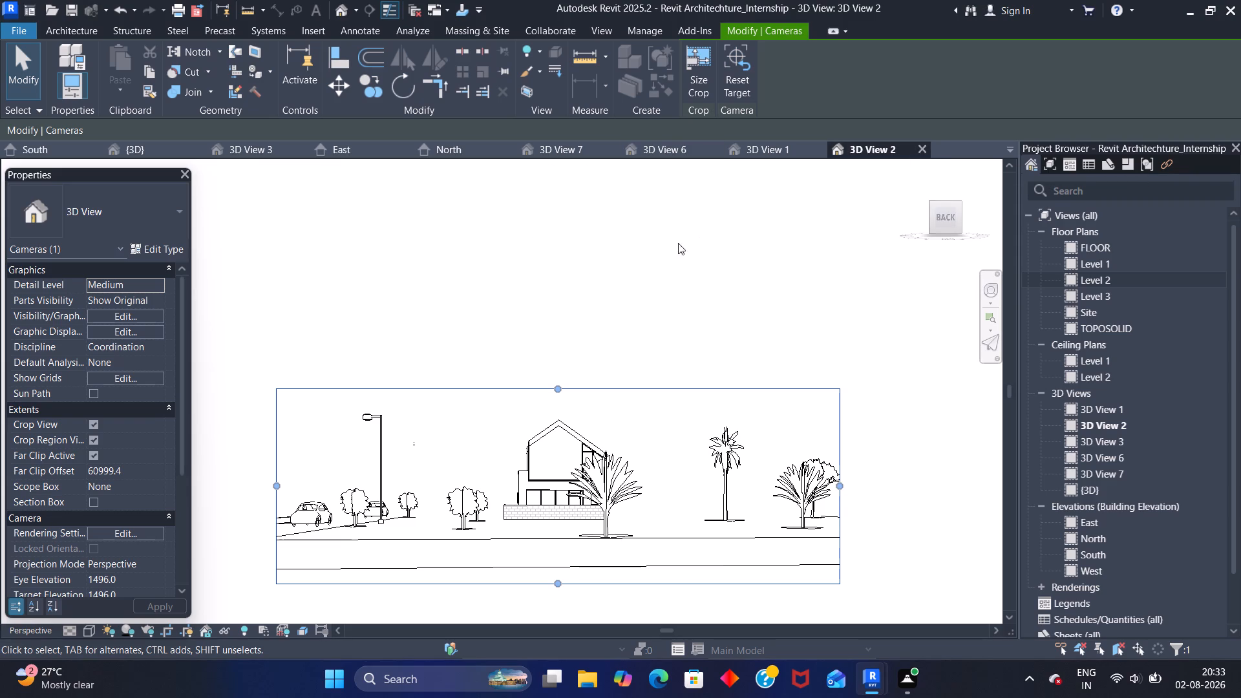
left_click(918, 147)
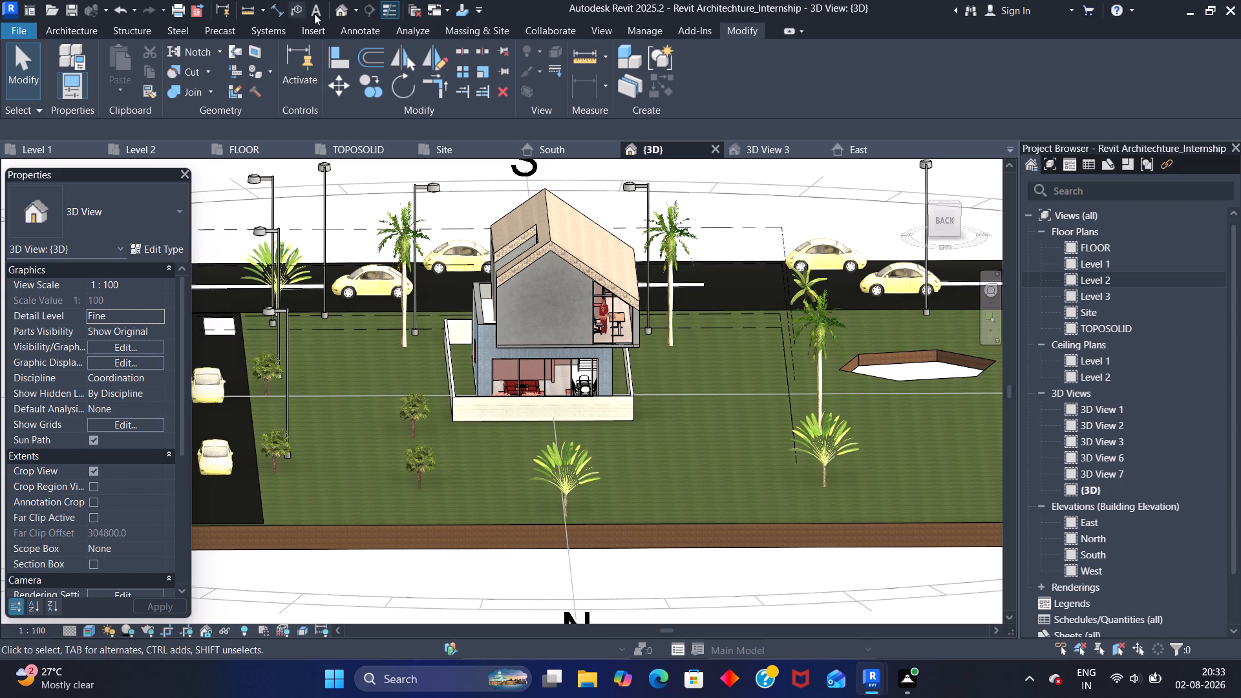
Create another perspective camera view from beyond the rear edge of the site, nearer the side road, aimed diagonally at the palm behind the house.
left_click(357, 8)
left_click(361, 40)
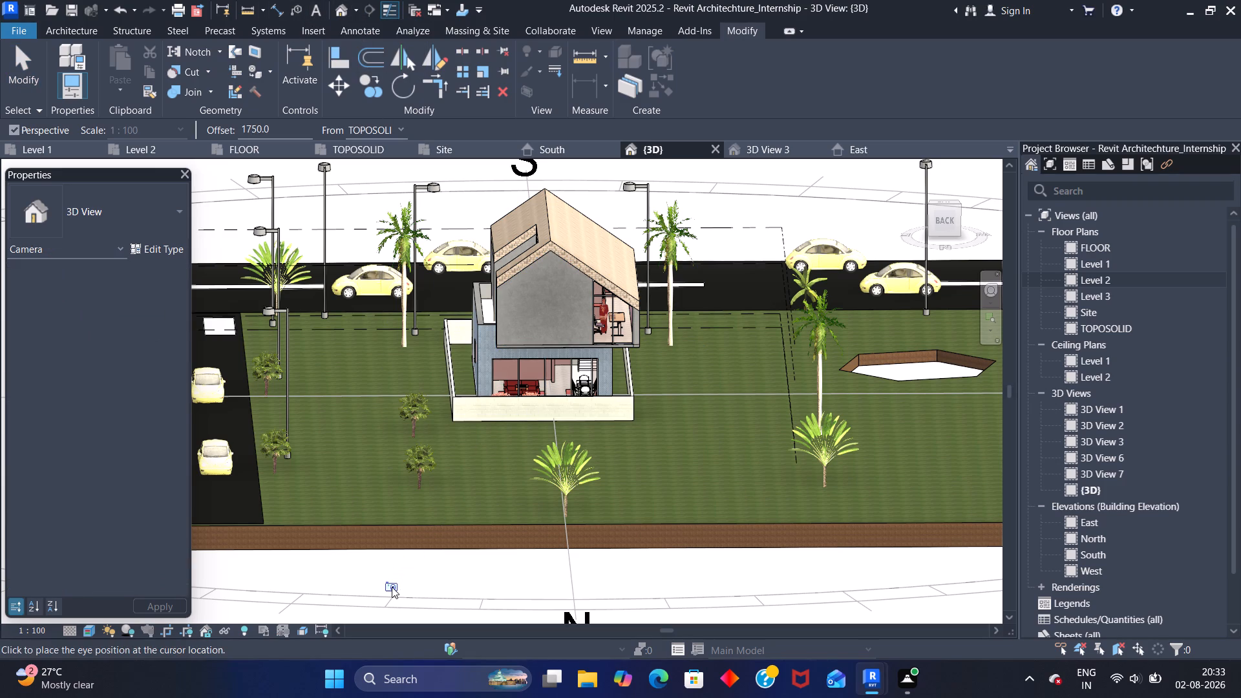
left_click(392, 587)
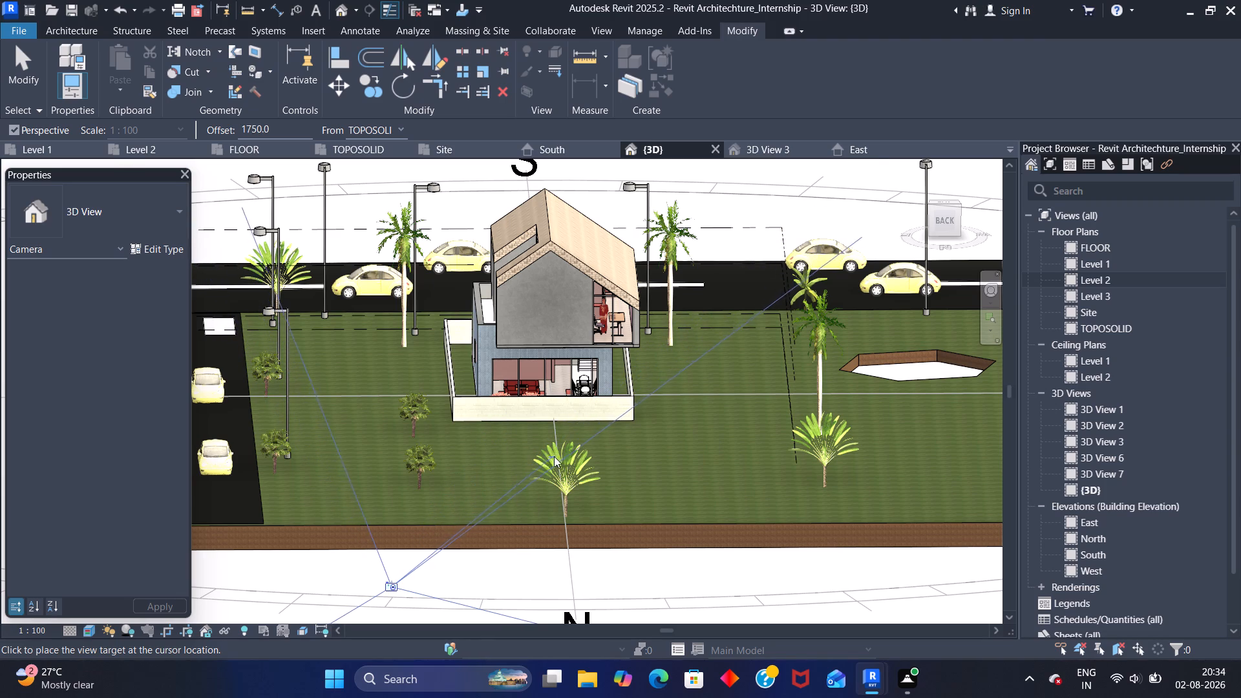
left_click(573, 453)
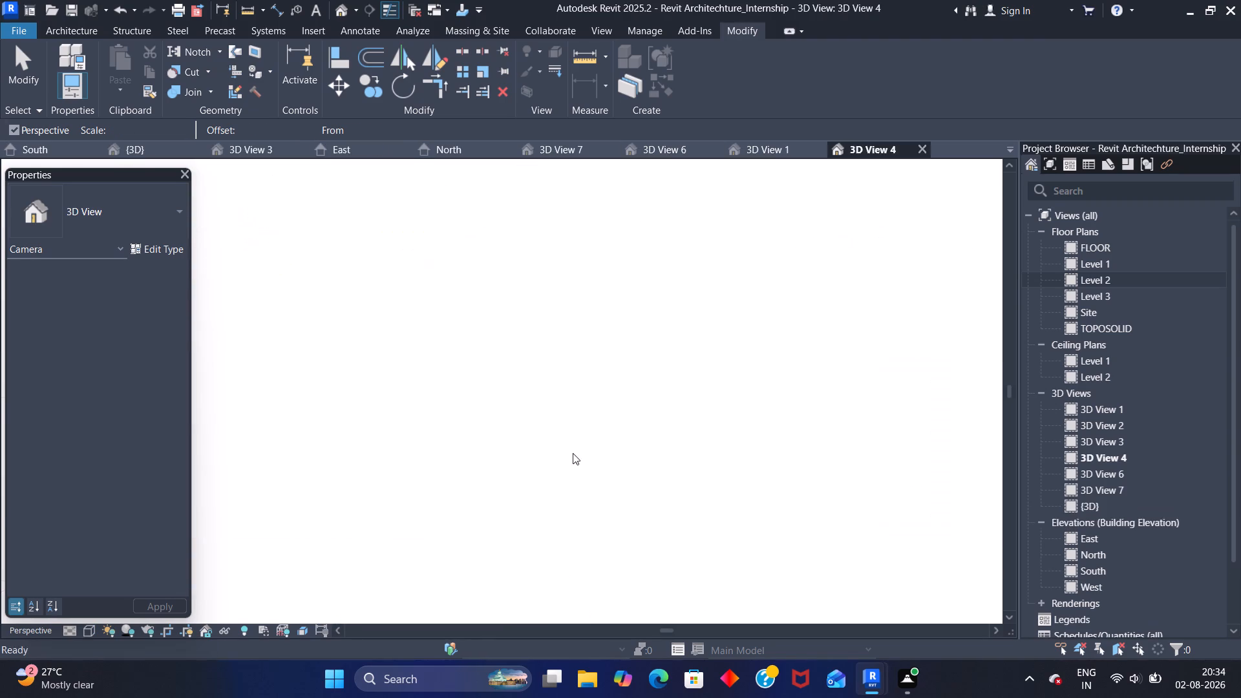
Lower the top crop edge of the diagonal rear camera view to just above the lamp post, and close the view.
scroll(452, 377, "down", 3)
scroll(450, 353, "up", 1)
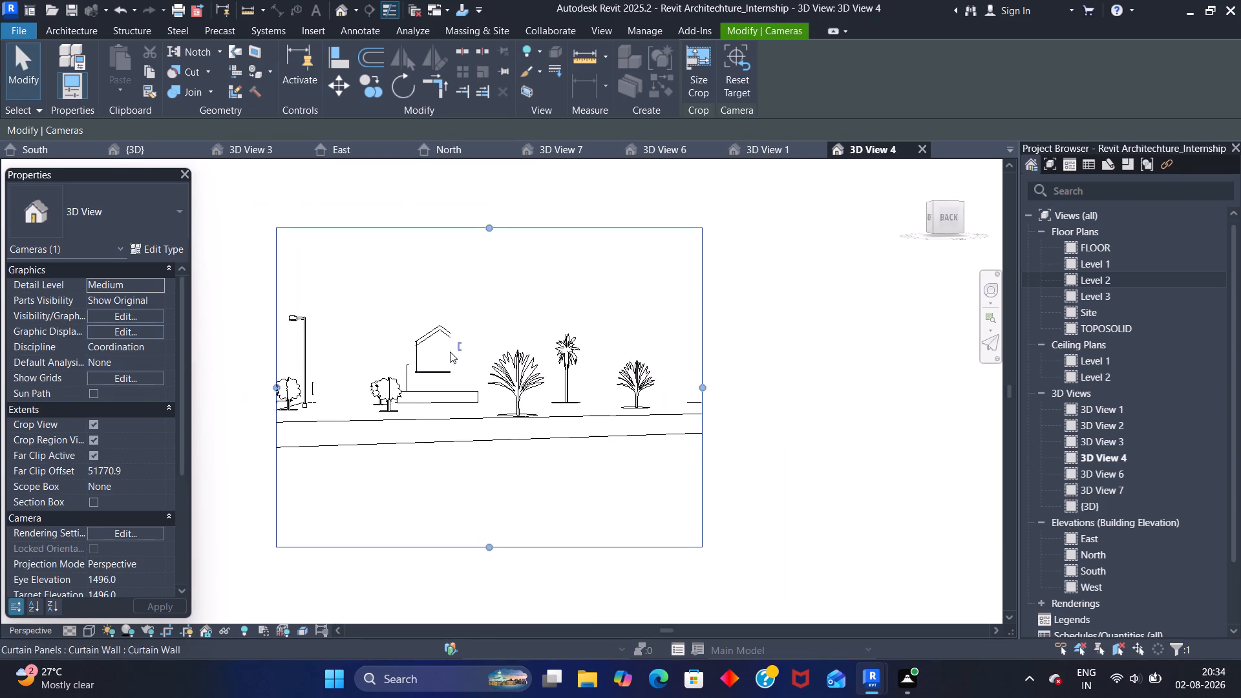
scroll(450, 352, "up", 2)
scroll(451, 357, "down", 1)
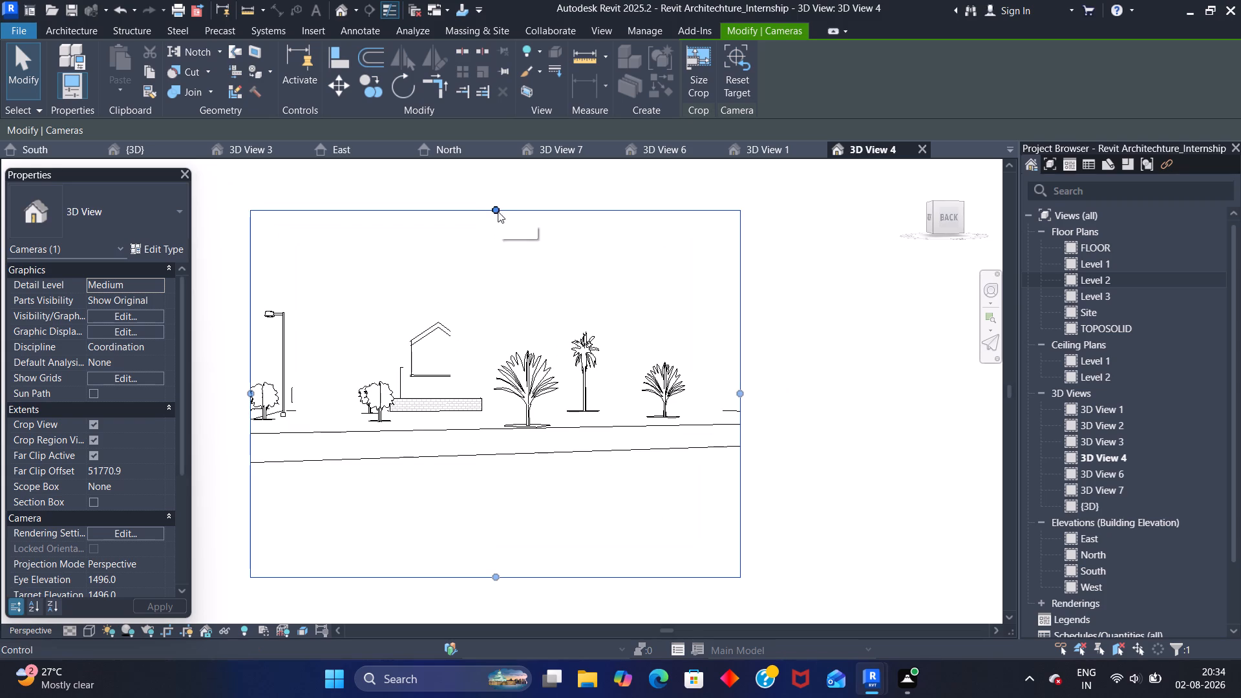
left_click_drag(498, 209, 508, 297)
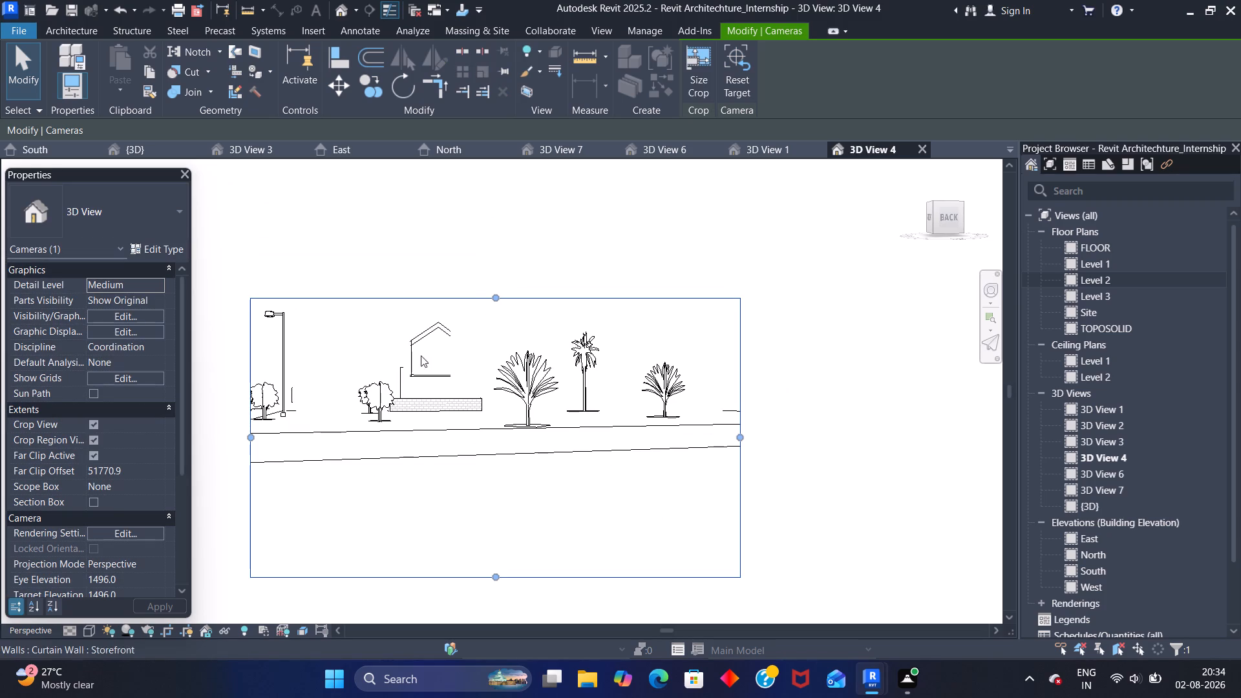
left_click(921, 146)
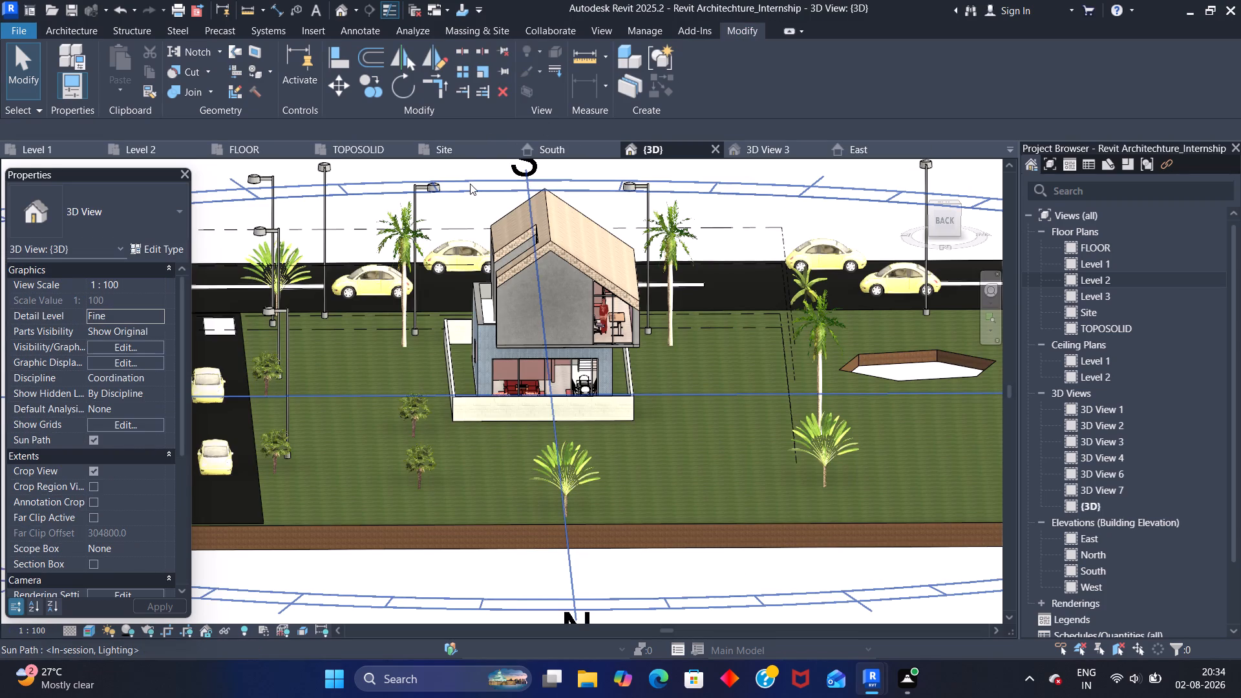
Temporarily hide the upper-floor rear gable wall, the road-side bedroom wall and the short wall beside the terrace in the default {3D} view.
left_click(582, 293)
left_click(567, 288)
left_click(559, 262)
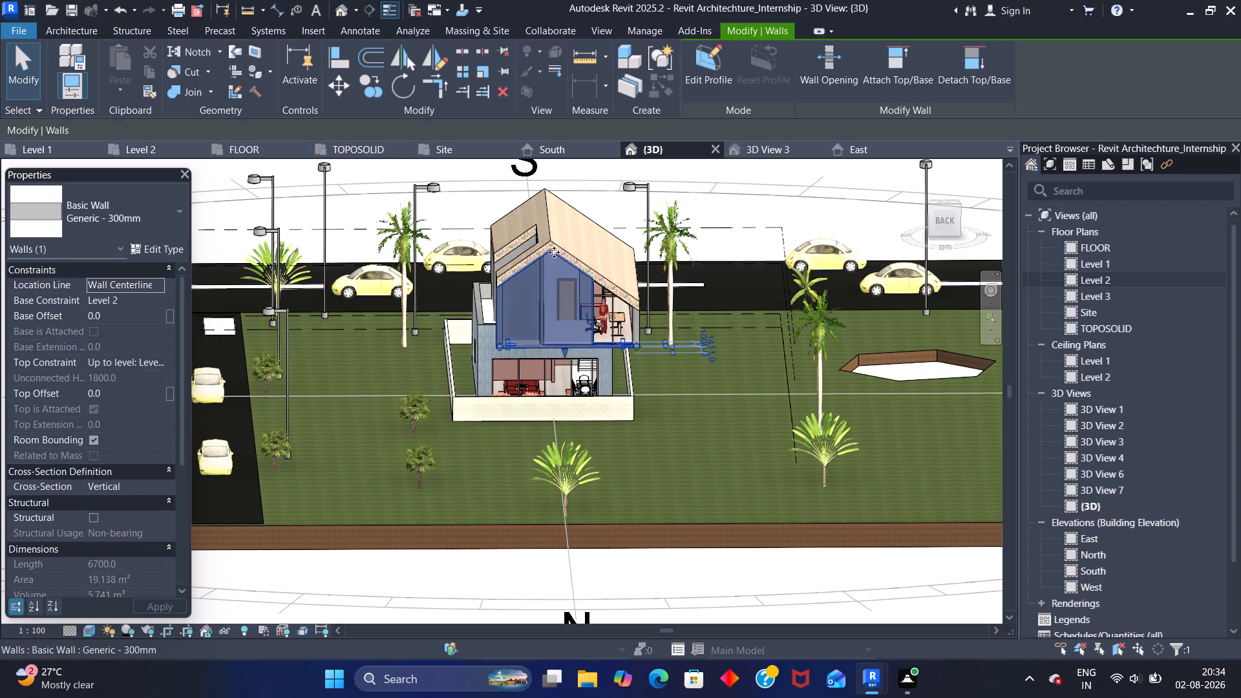
type("hh")
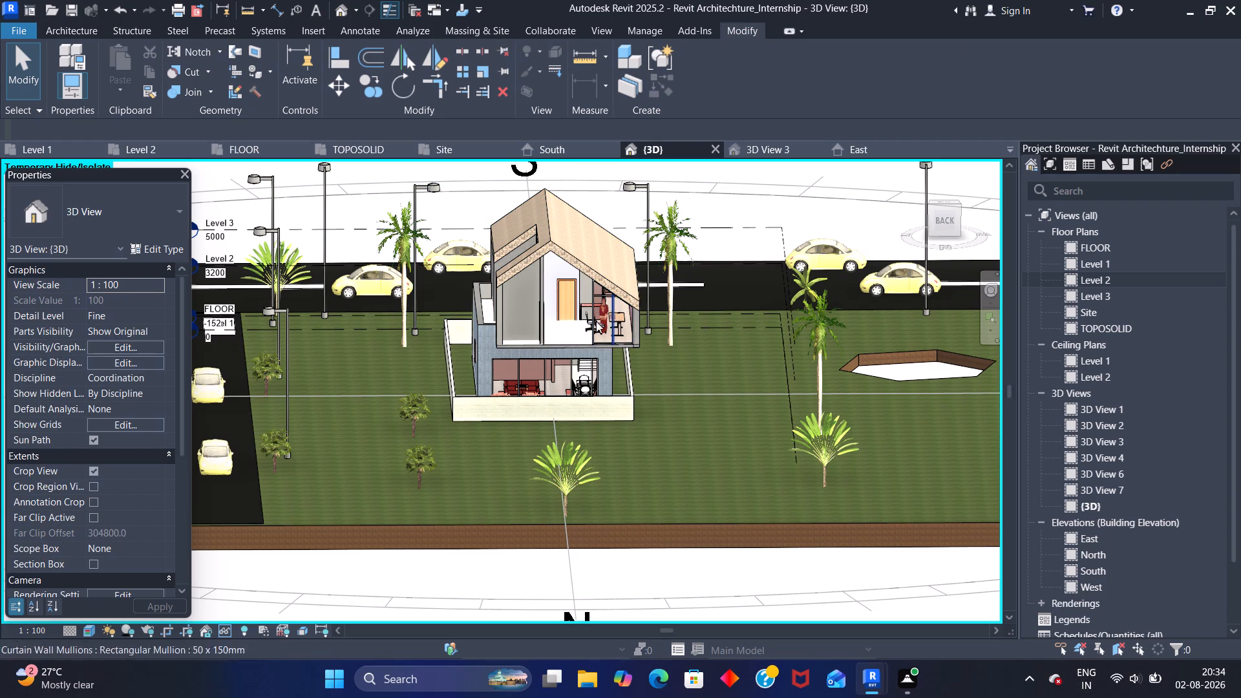
middle_click_drag(493, 300, 549, 302)
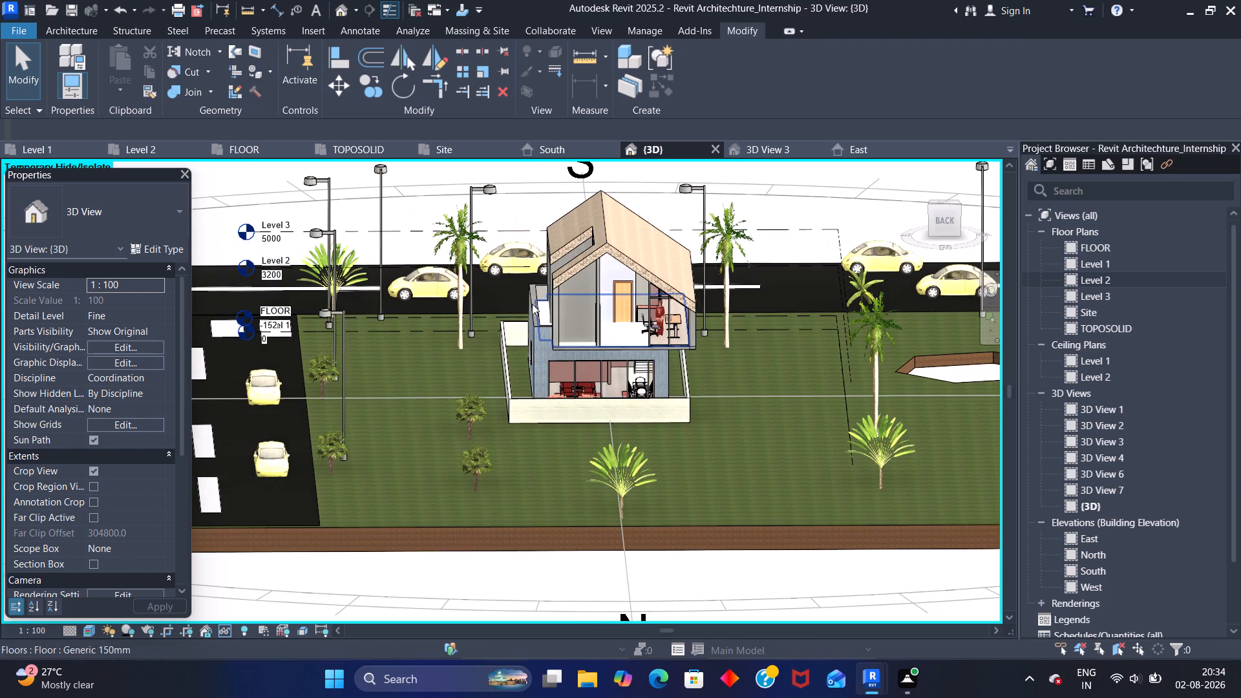
middle_click_drag(449, 295, 582, 300, "shift")
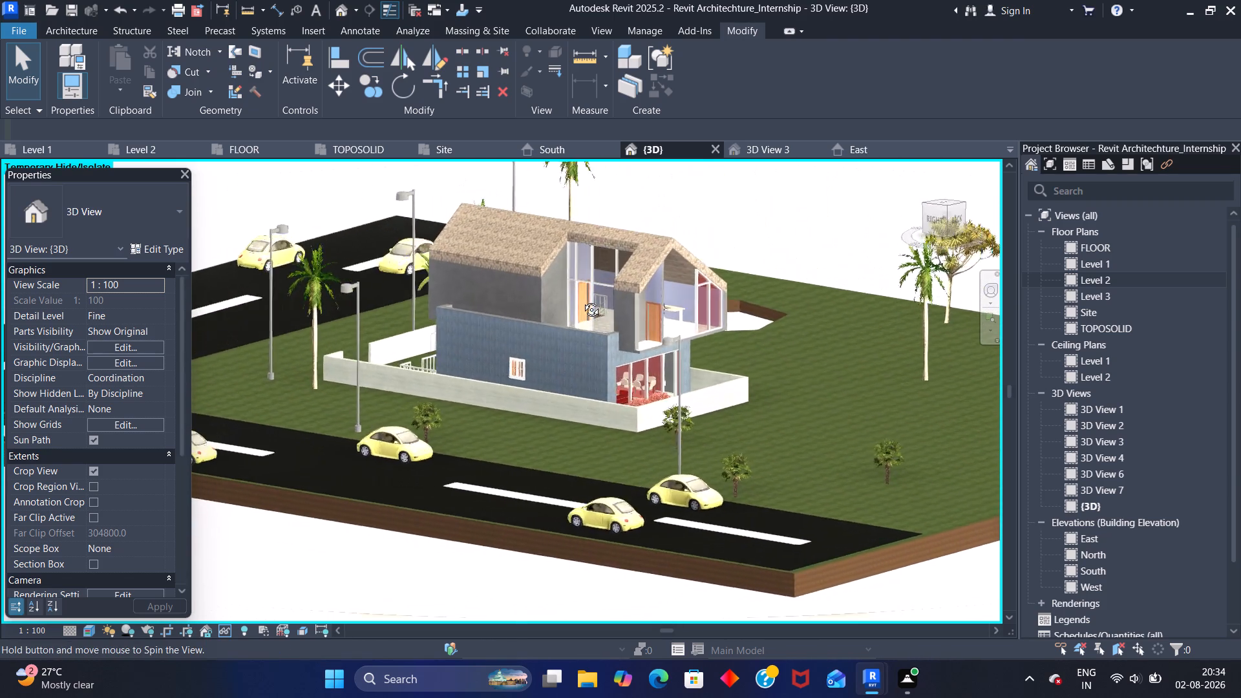
middle_click_drag(582, 300, 633, 302, "shift")
left_click(537, 299)
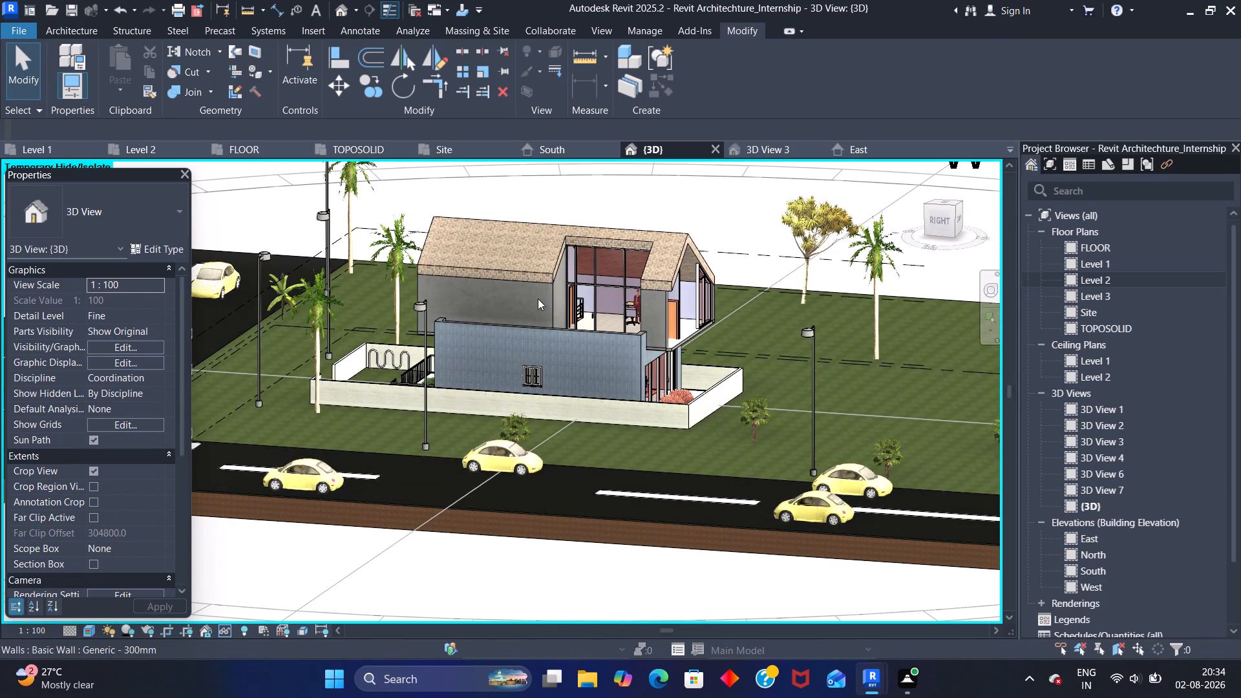
left_click(553, 290)
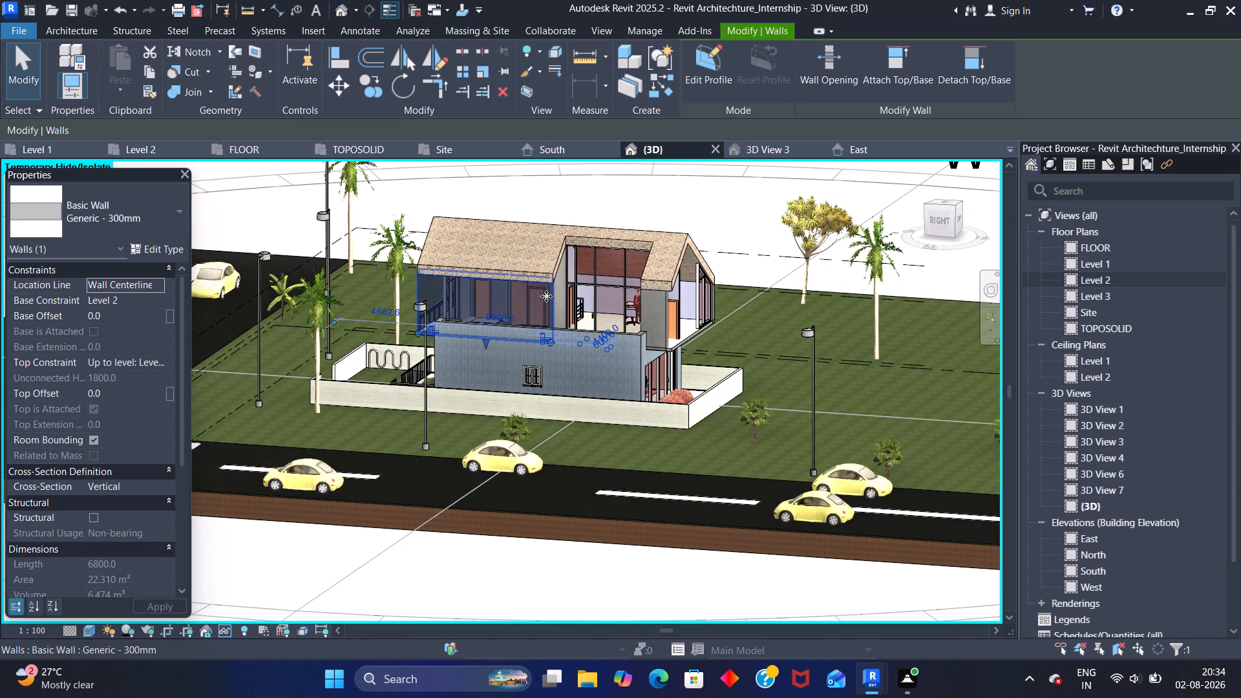
type("hh")
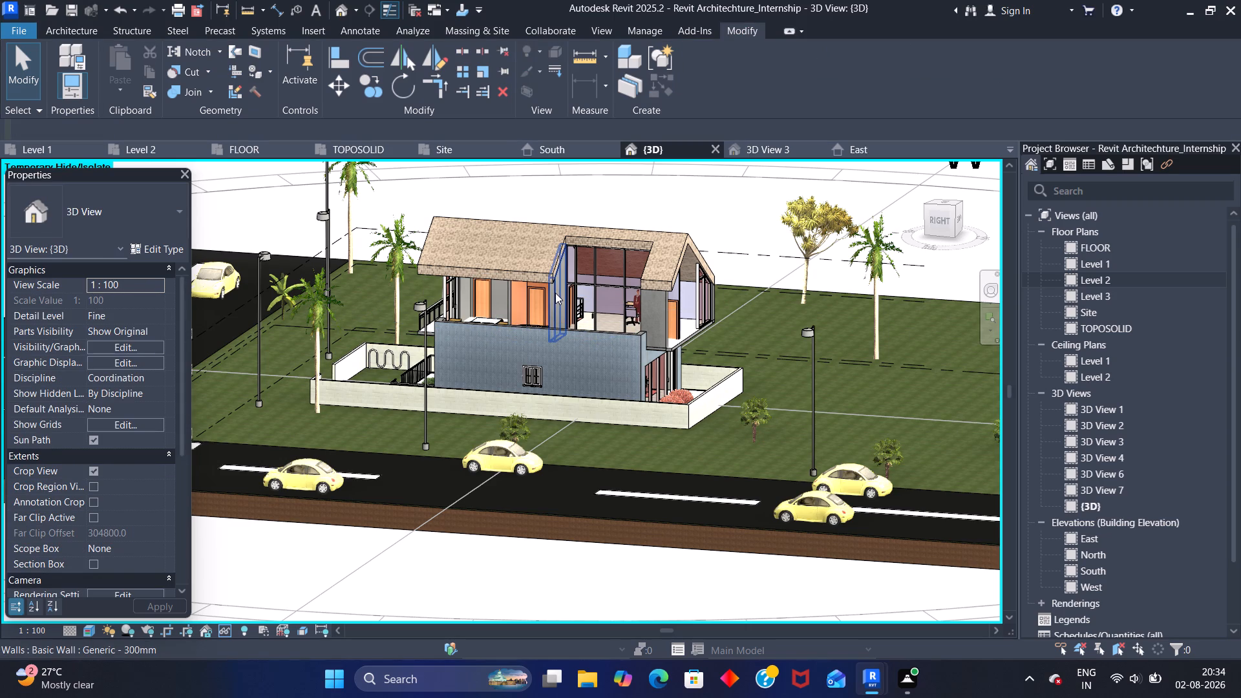
left_click(555, 292)
type("hh")
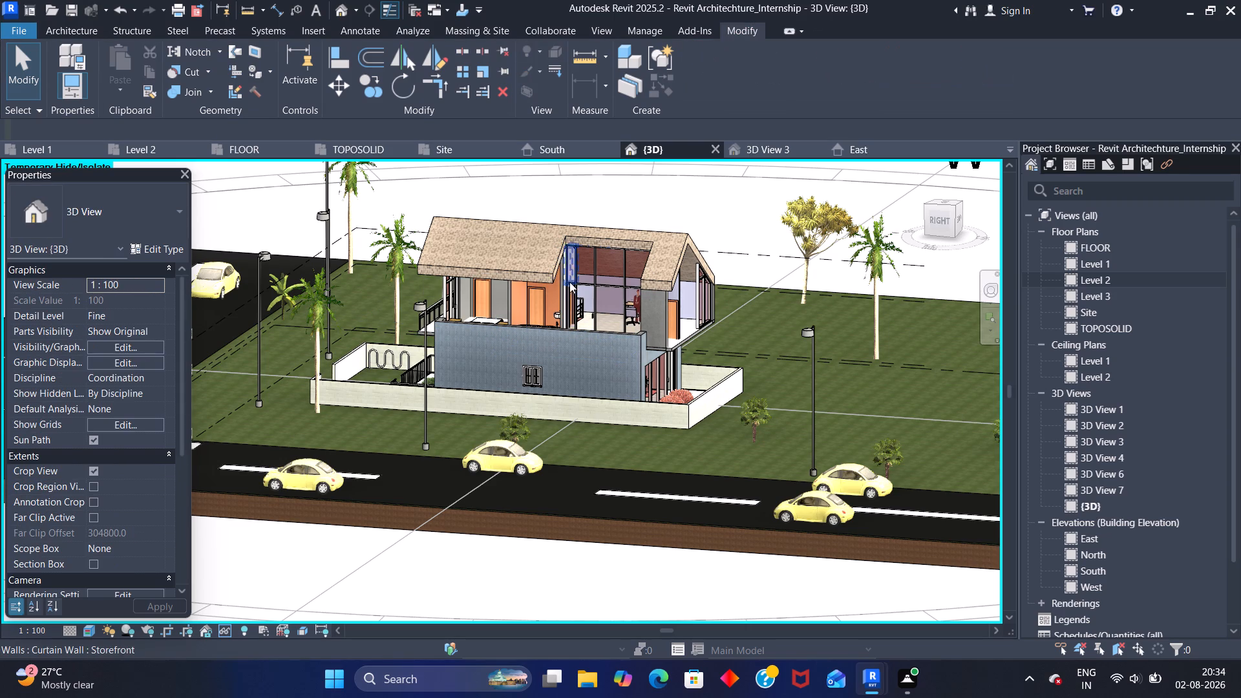
Temporarily hide the Generic - 400mm roof to expose the upper floor.
middle_click_drag(562, 273, 570, 352, "shift")
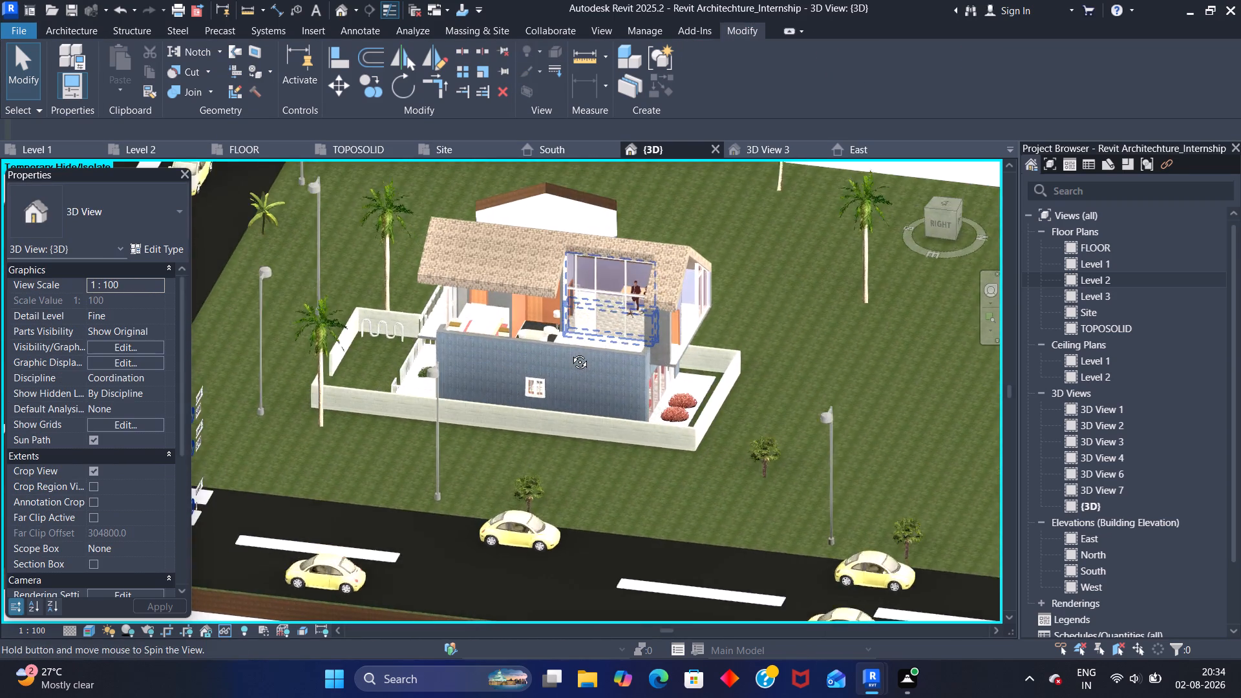
middle_click_drag(570, 352, 613, 372, "shift")
middle_click_drag(543, 326, 617, 328, "shift")
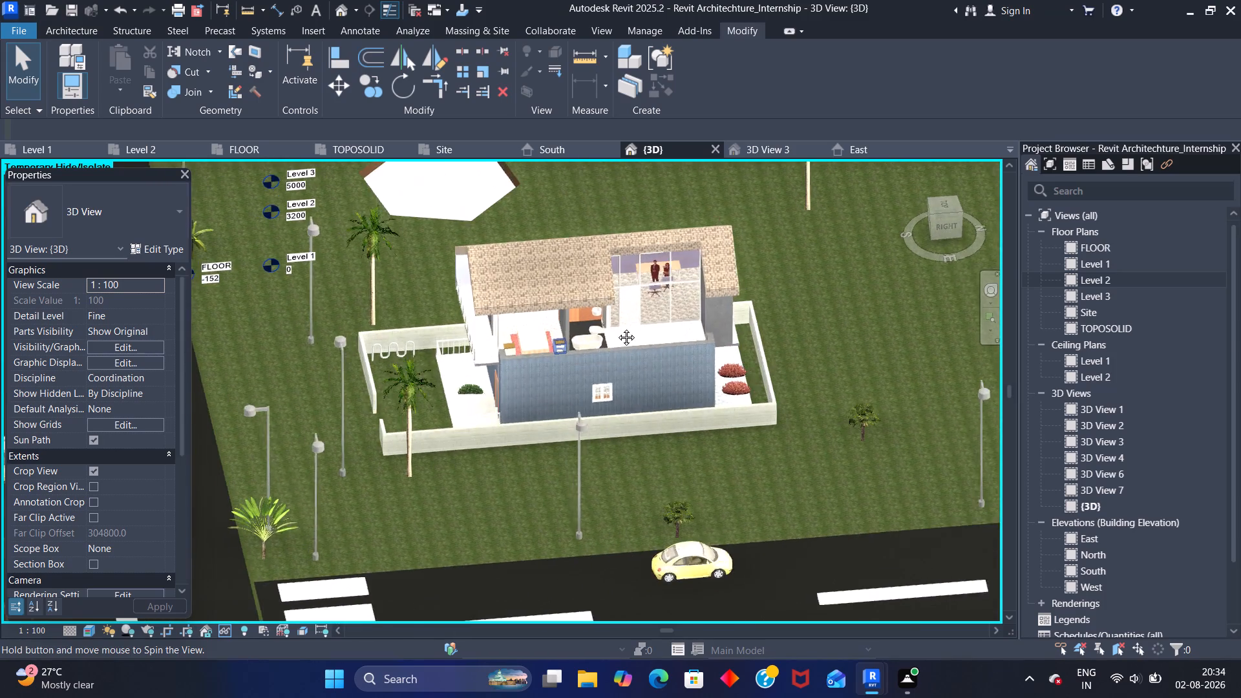
middle_click_drag(617, 328, 630, 315, "shift")
left_click(610, 277)
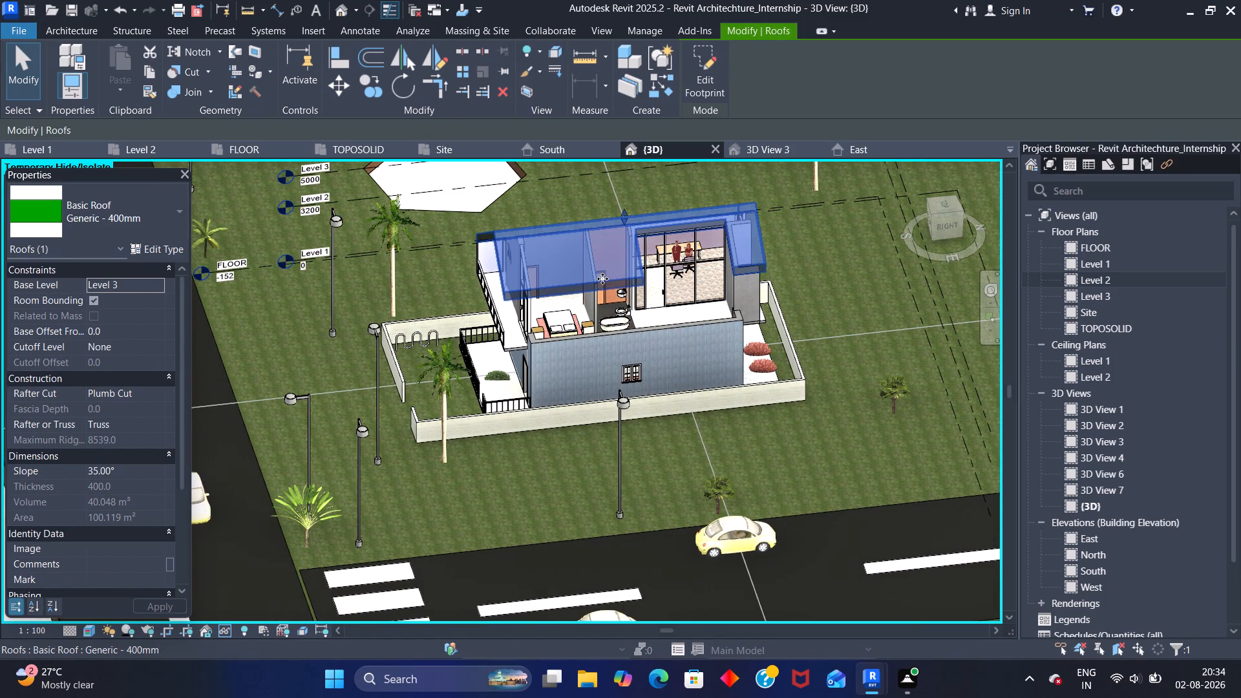
key("h")
key("h")
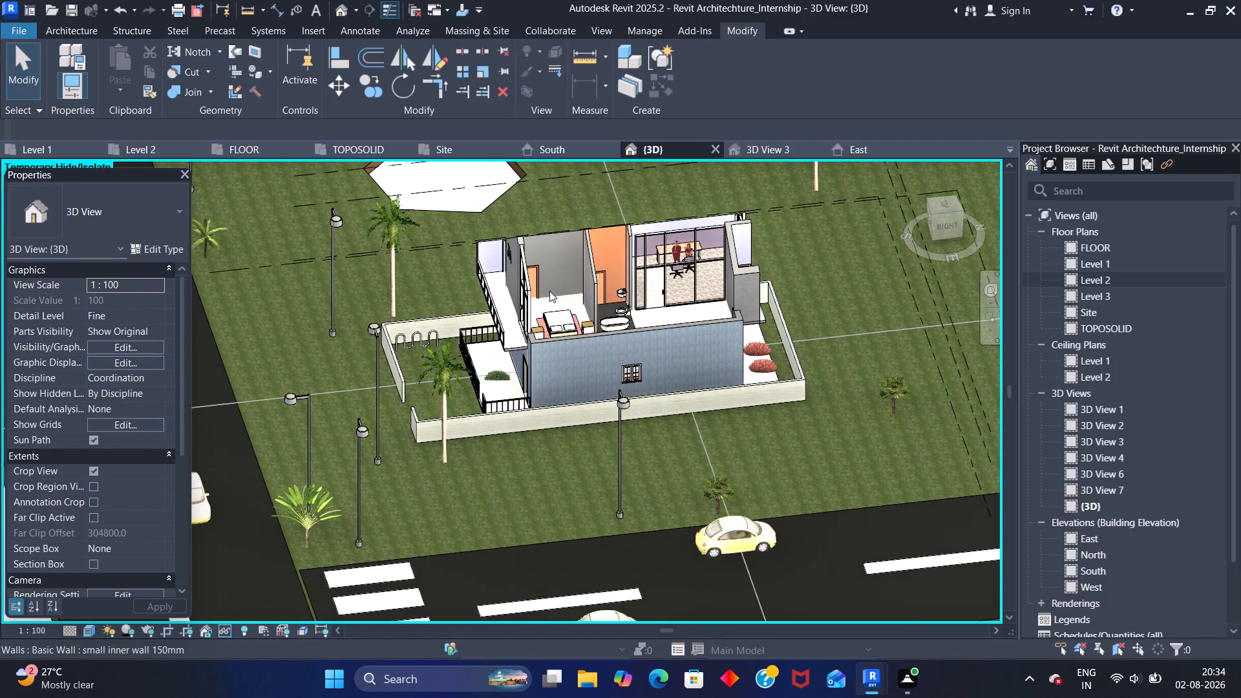
Examine the opened upper floor from above: bedroom, bathroom, glazed partition, office area and balcony, and its position on the site.
middle_click_drag(535, 284, 599, 297, "shift")
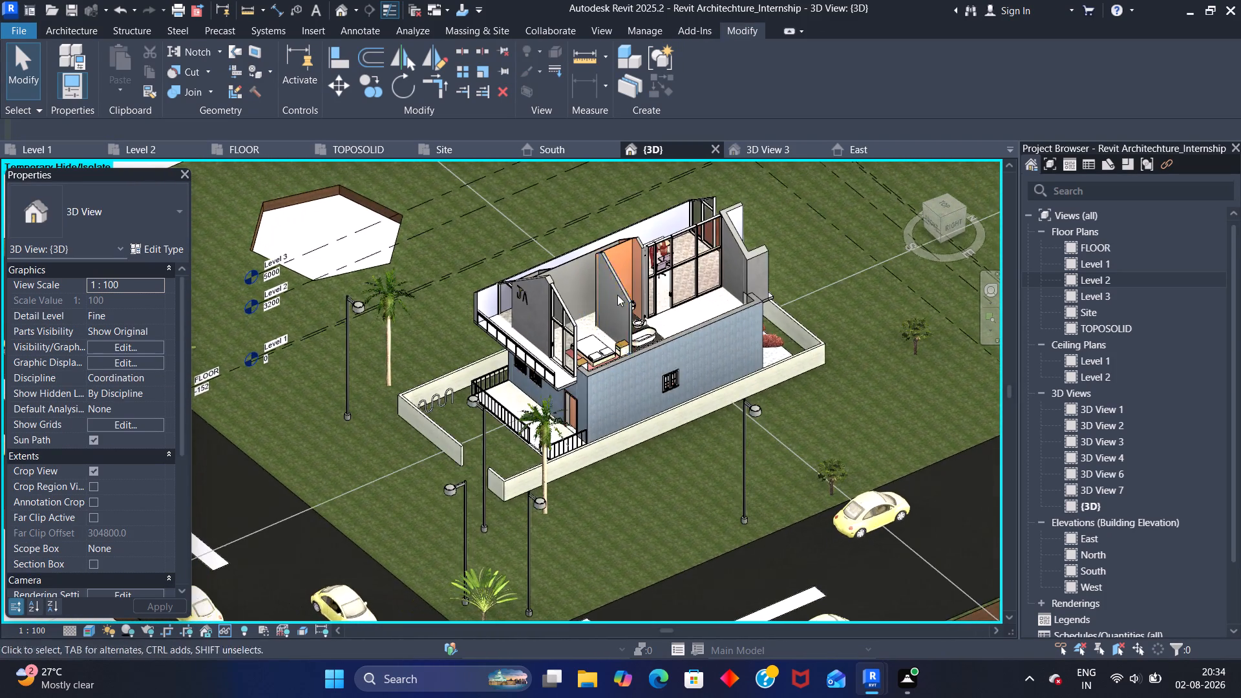
middle_click_drag(620, 277, 597, 339)
scroll(604, 325, "up", 6)
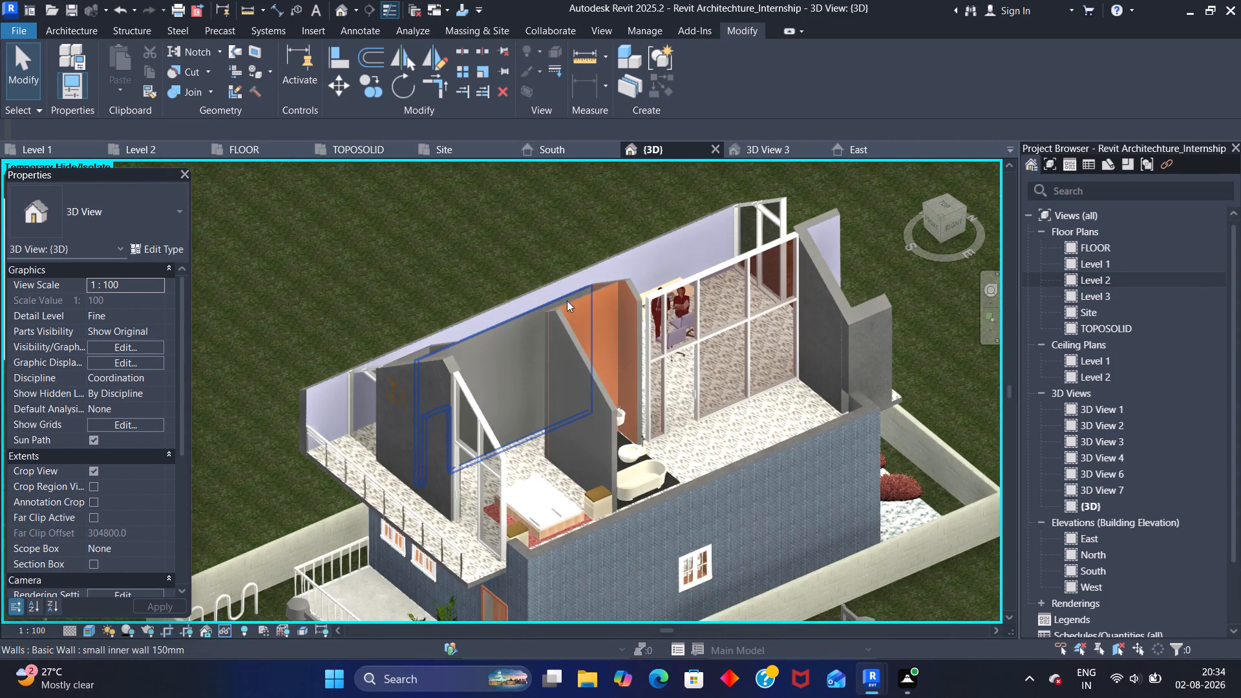
middle_click_drag(546, 323, 585, 440, "shift")
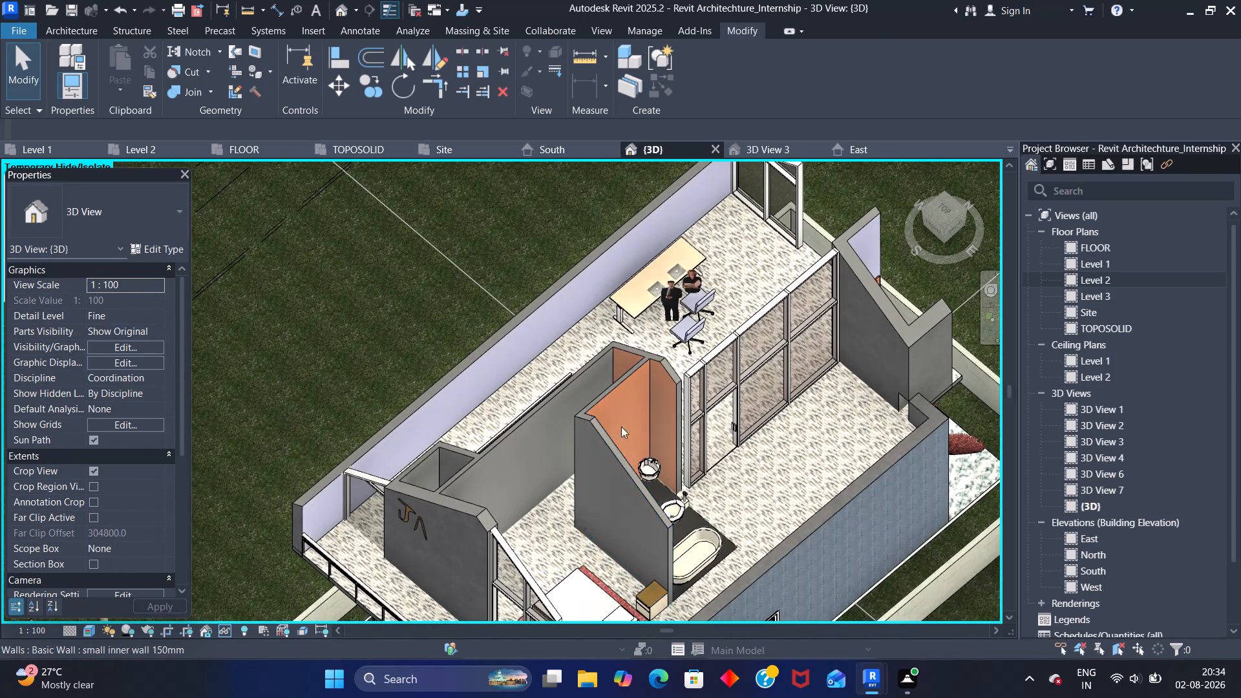
middle_click_drag(640, 421, 576, 321)
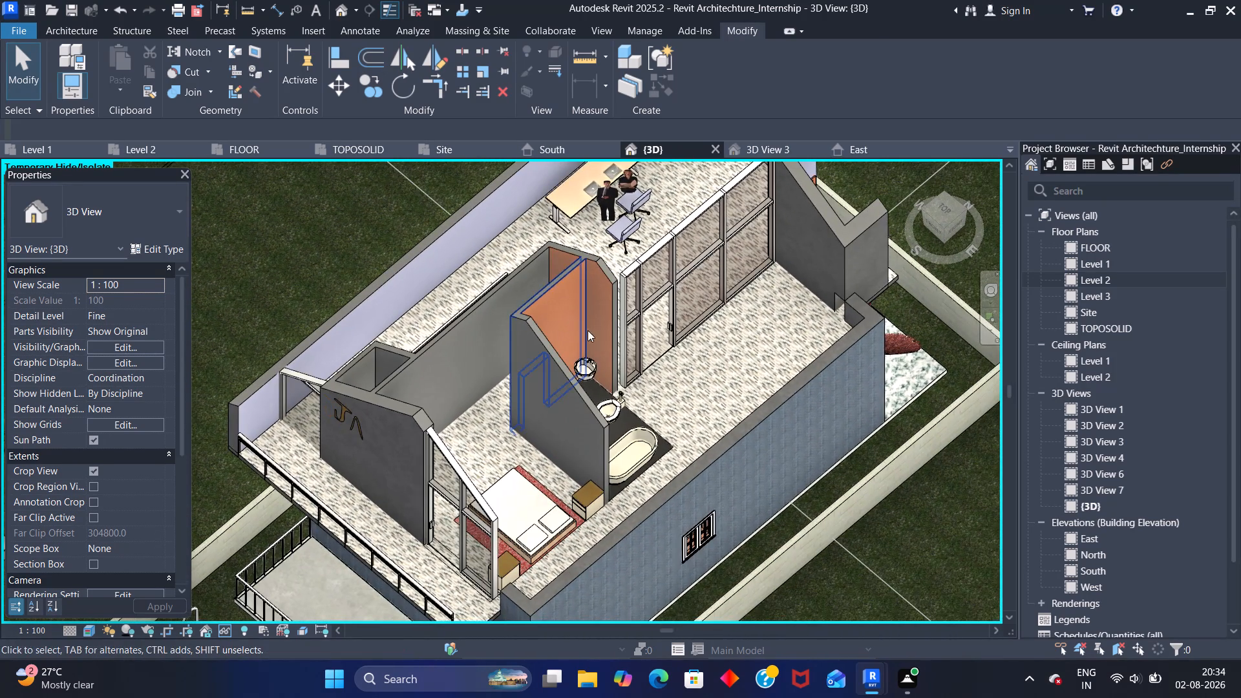
middle_click_drag(614, 295, 682, 213)
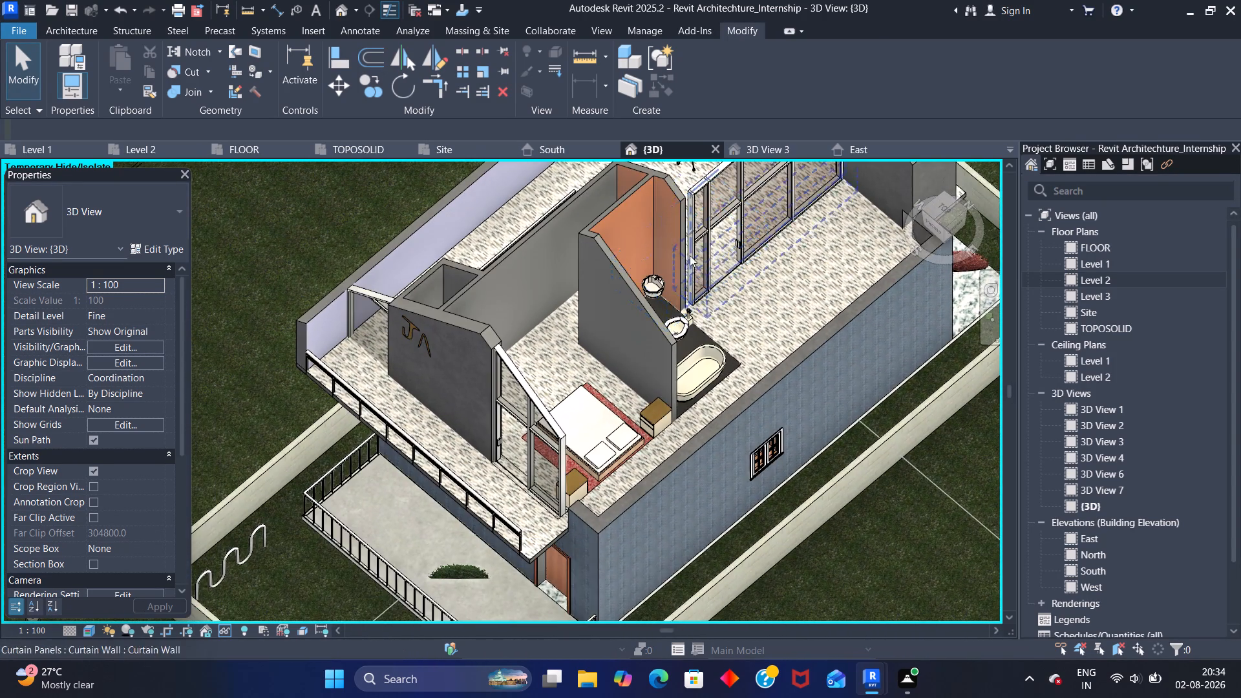
scroll(674, 262, "down", 4)
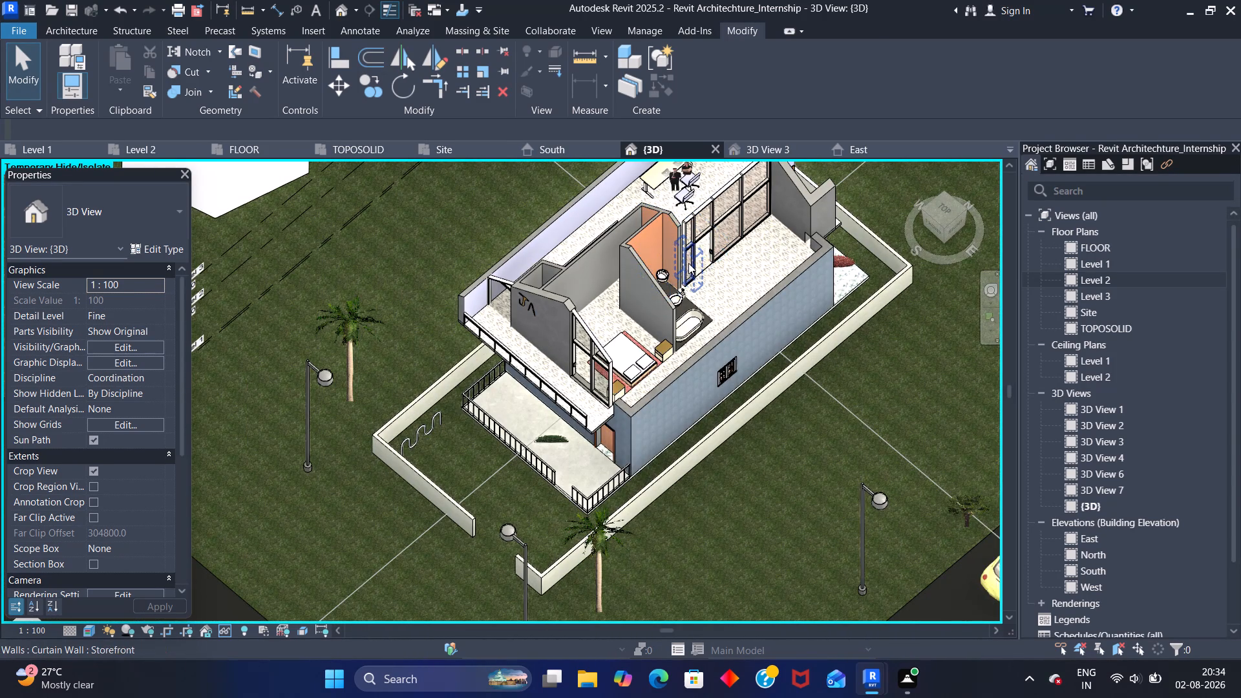
middle_click(689, 264)
scroll(688, 268, "down", 5)
middle_click_drag(687, 266, 681, 267)
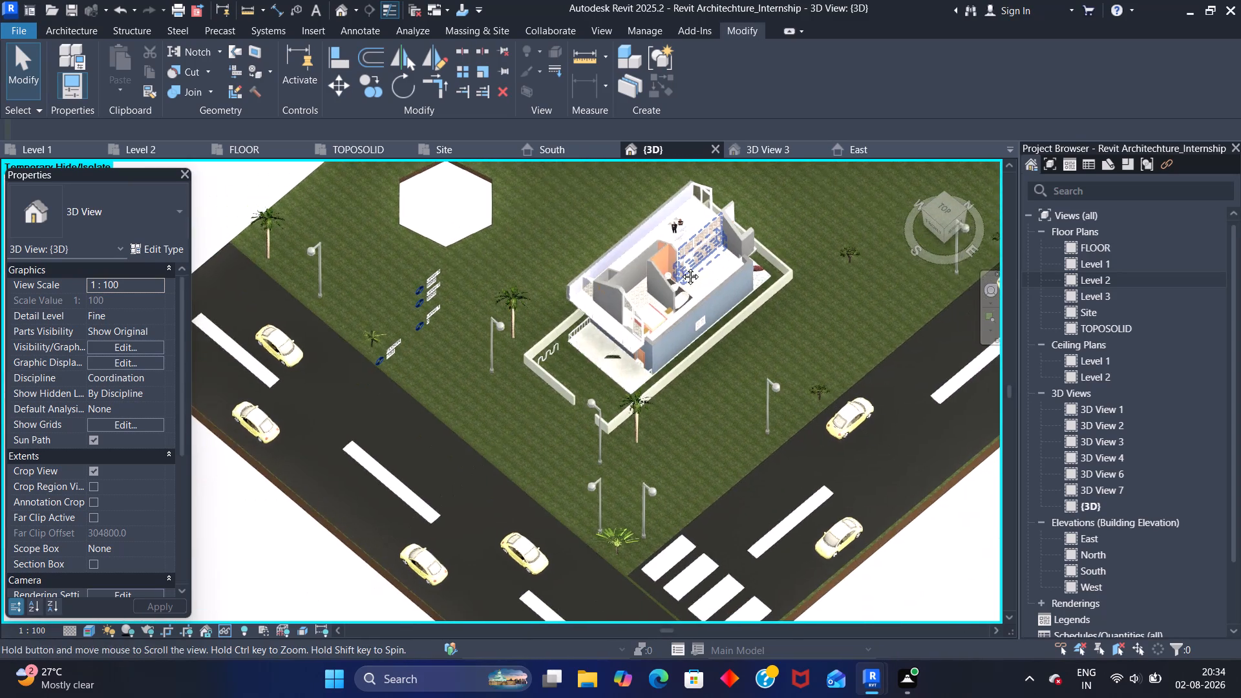
middle_click_drag(681, 267, 636, 260)
Create a perspective camera view from the road beside the parked car, aimed at the front of the house.
left_click(359, 10)
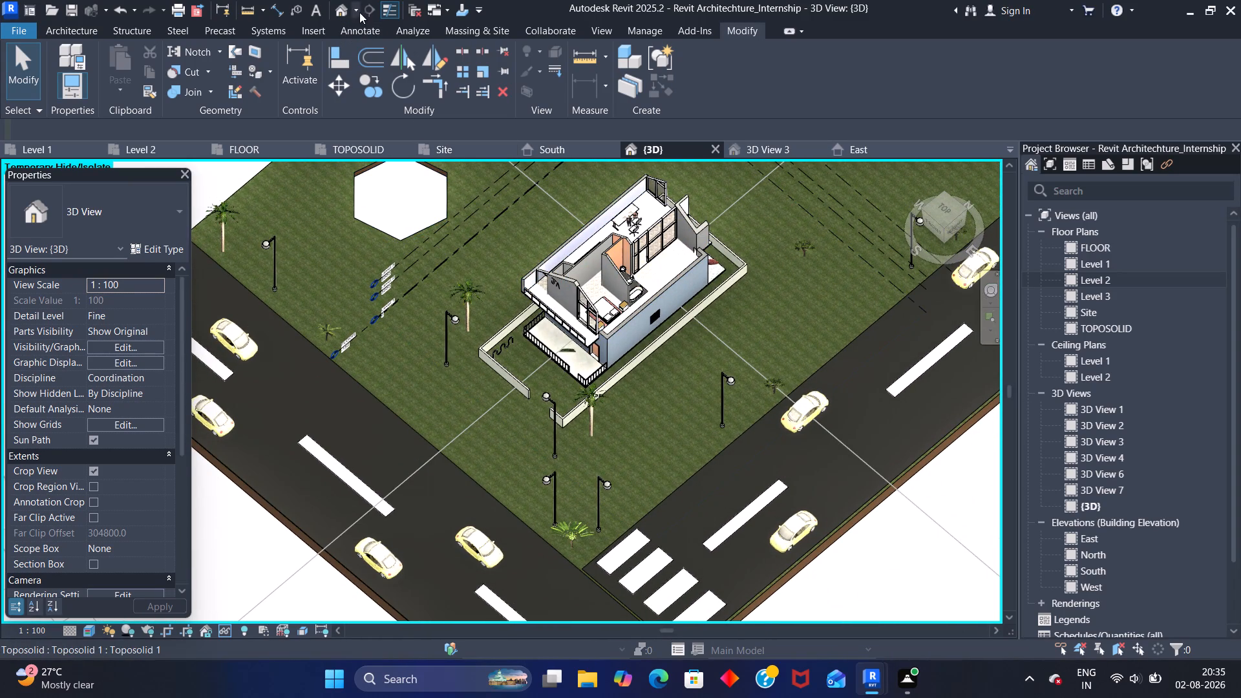
left_click(366, 49)
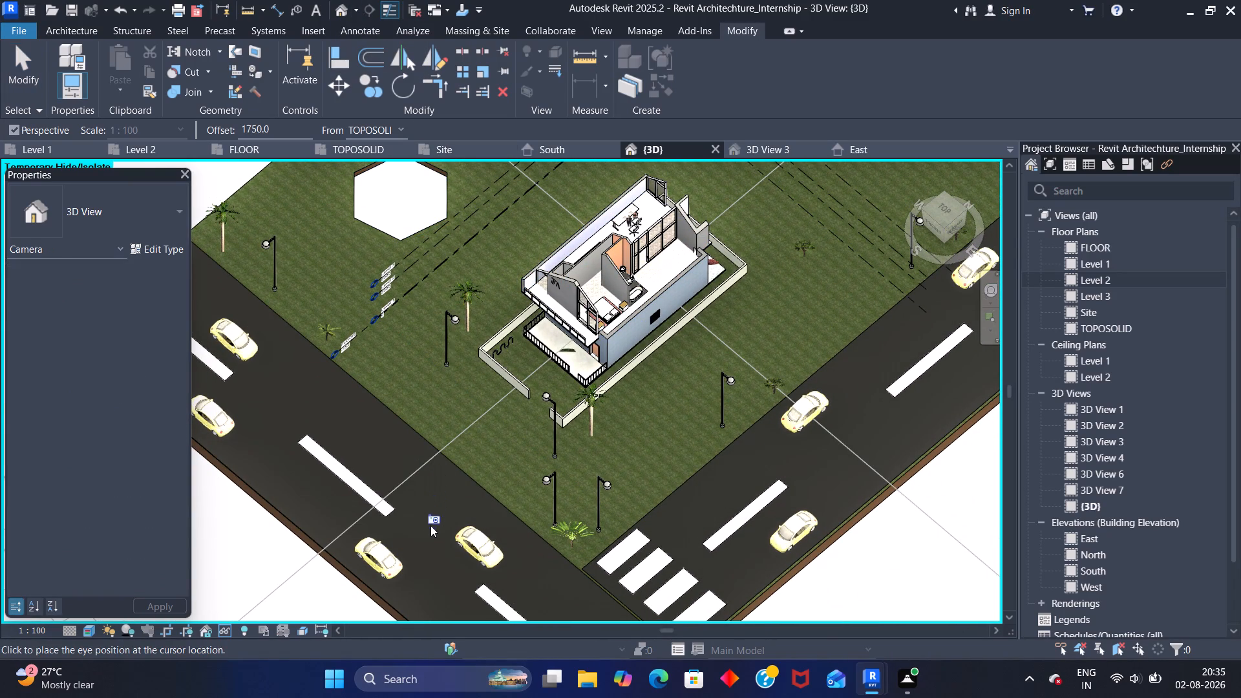
left_click(430, 545)
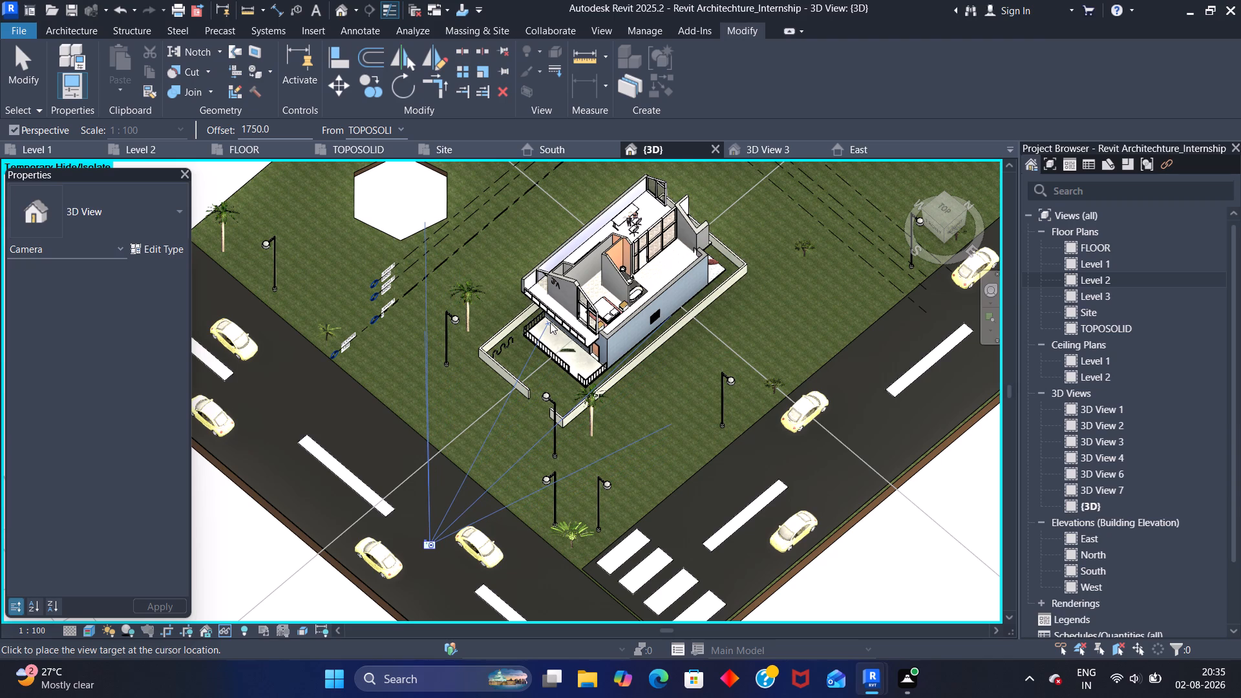
middle_click(555, 315)
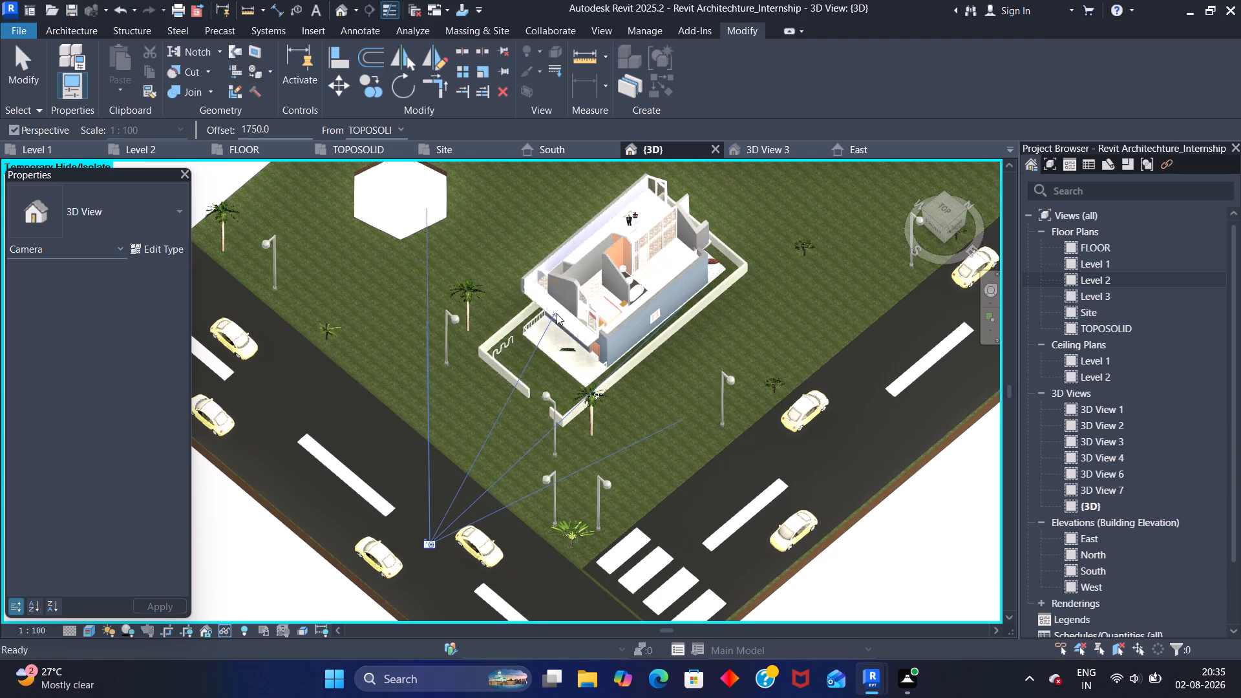
left_click(588, 295)
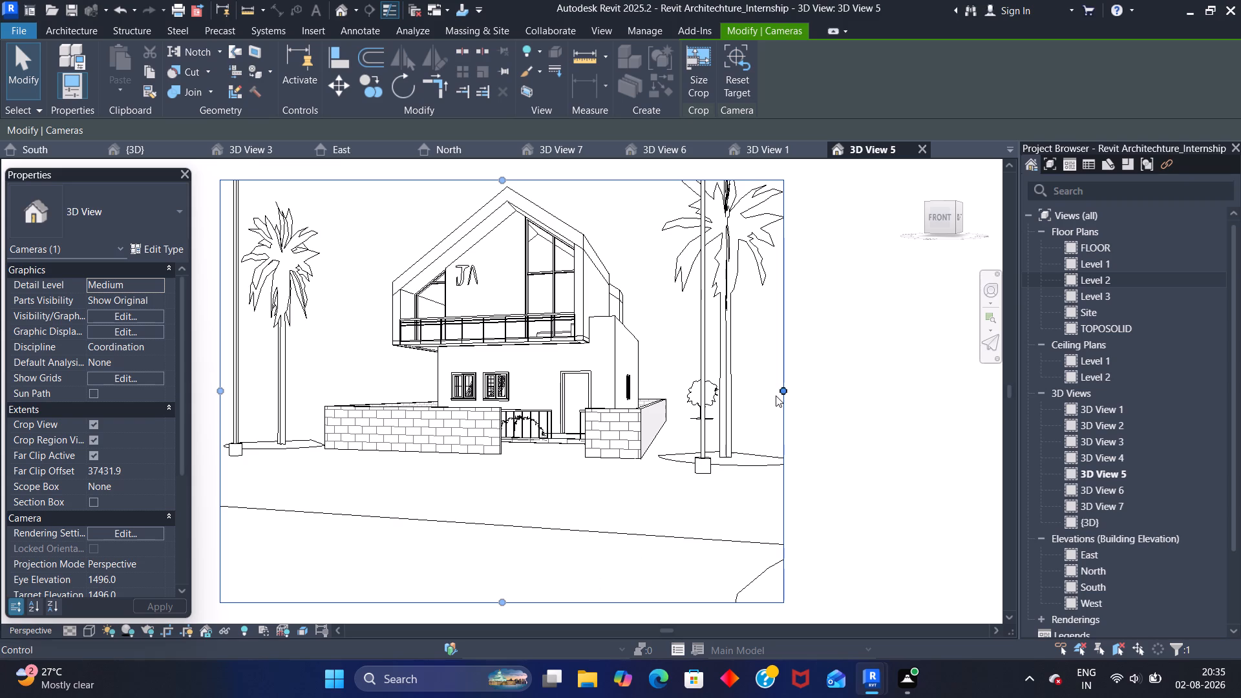
Widen the new camera view's crop region on both sides, extending it mostly beyond the palm tree on the right.
left_click_drag(783, 390, 850, 379)
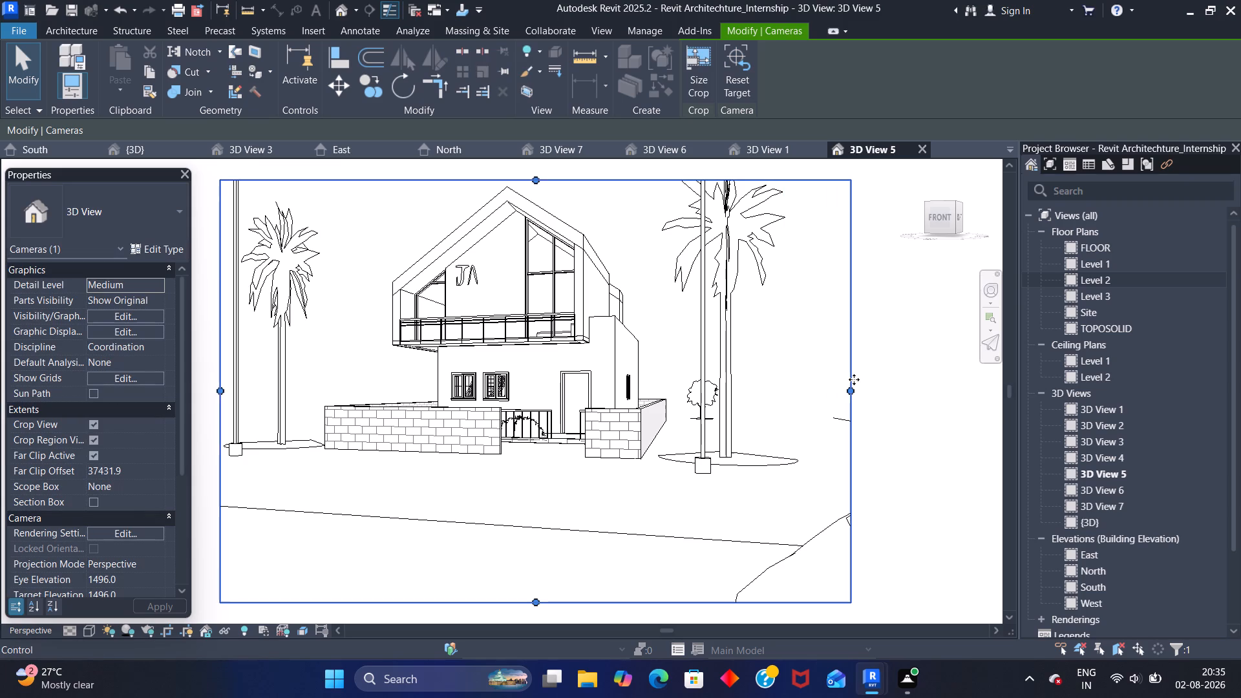
left_click_drag(220, 394, 206, 390)
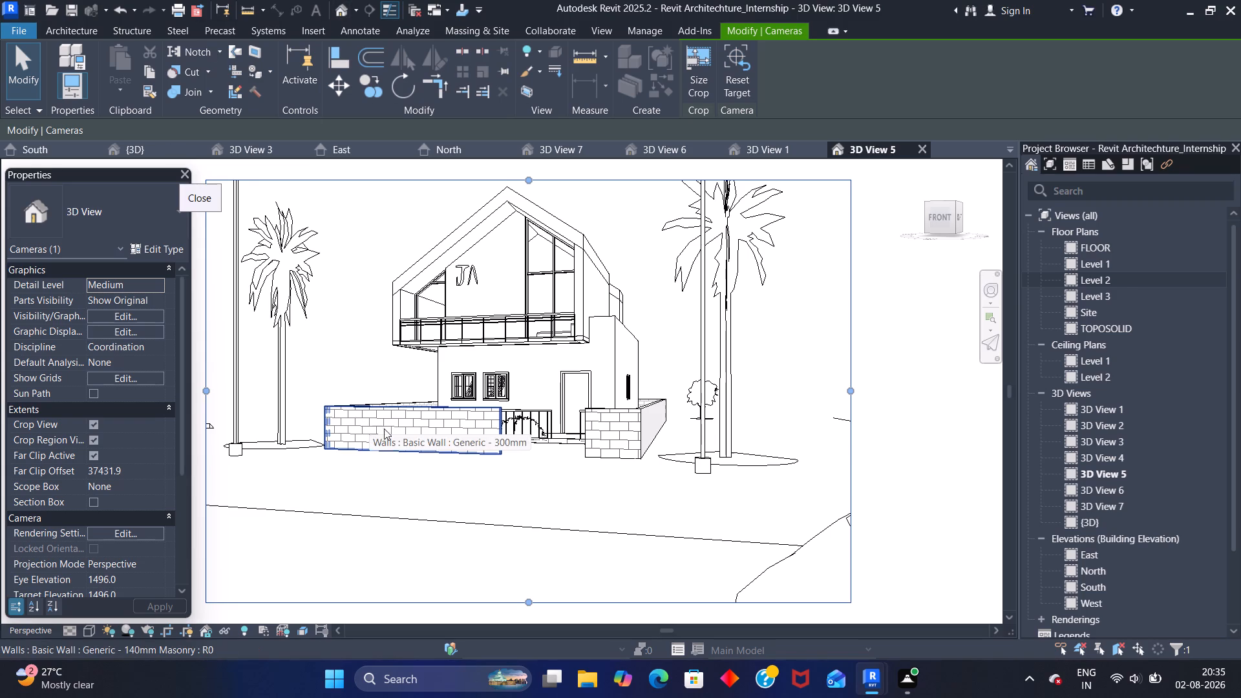
Open the rendering settings for the front camera view and set High quality with printer resolution at 300 DPI.
key("r")
type("rr")
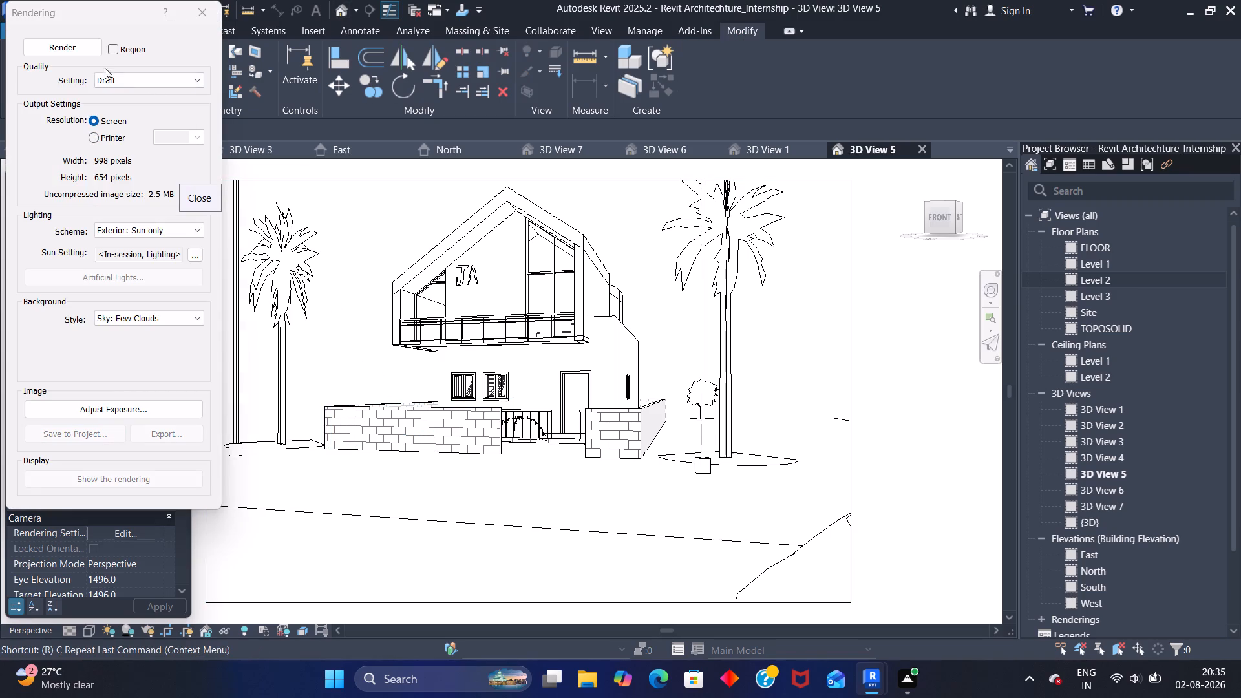
left_click(197, 79)
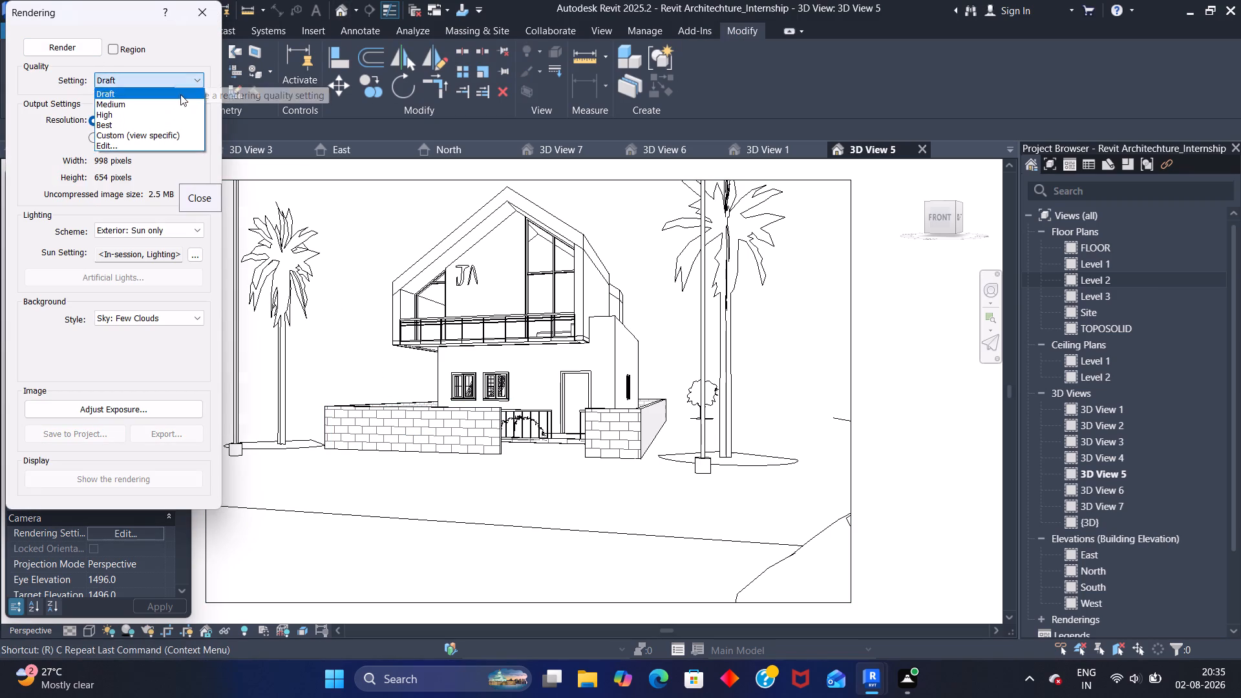
left_click(162, 114)
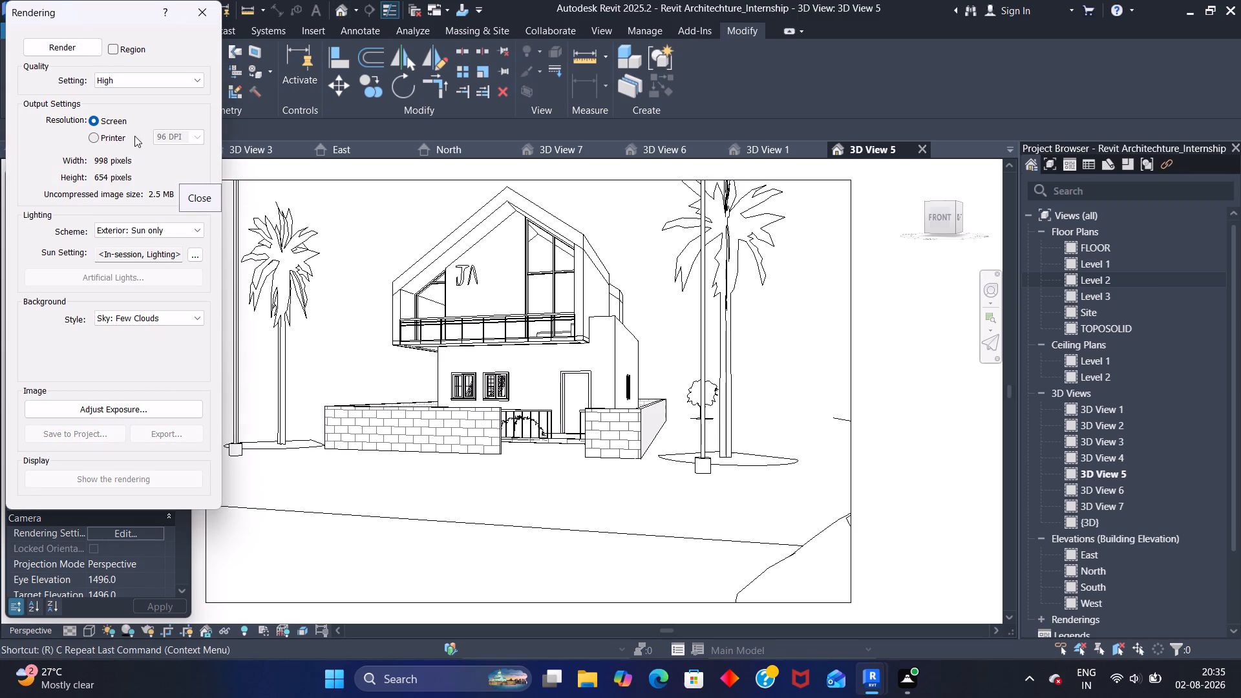
left_click(125, 138)
left_click(195, 136)
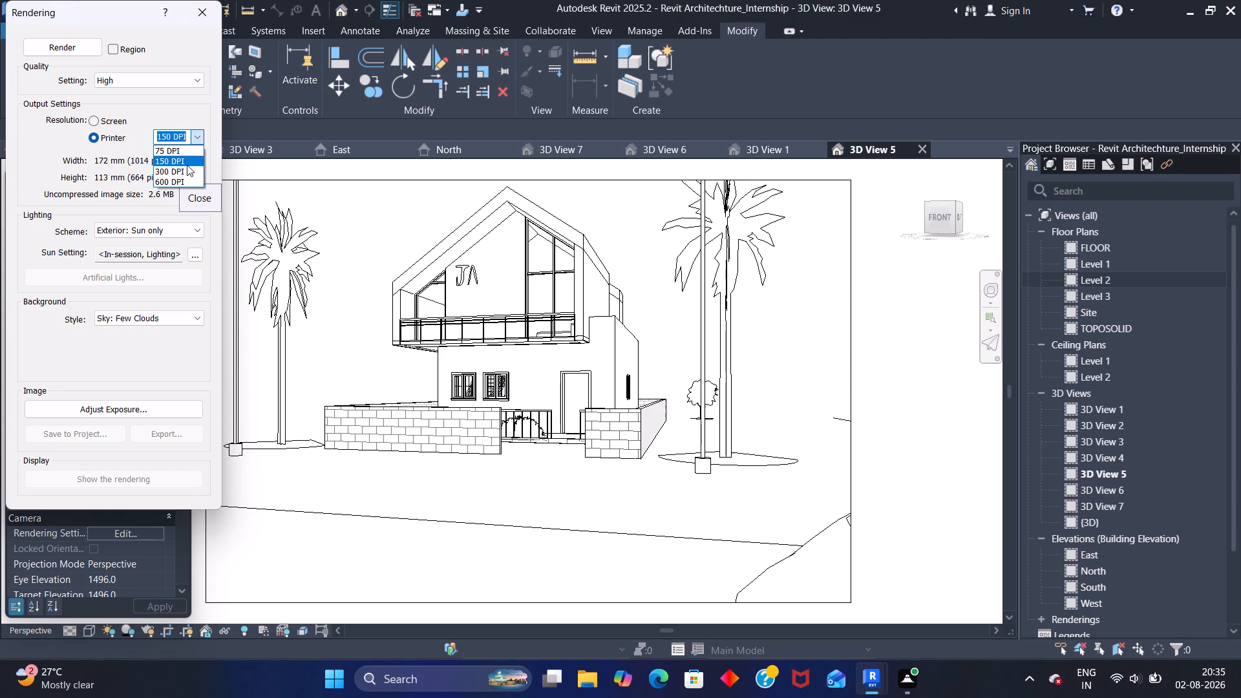
left_click(187, 167)
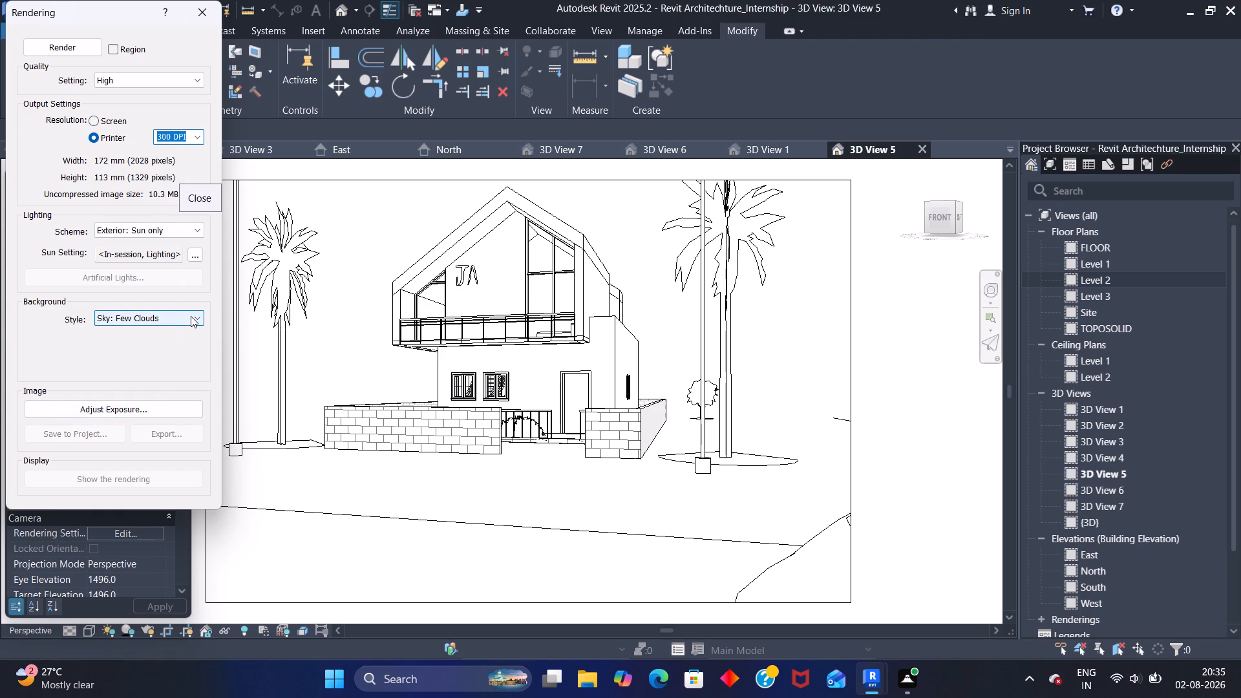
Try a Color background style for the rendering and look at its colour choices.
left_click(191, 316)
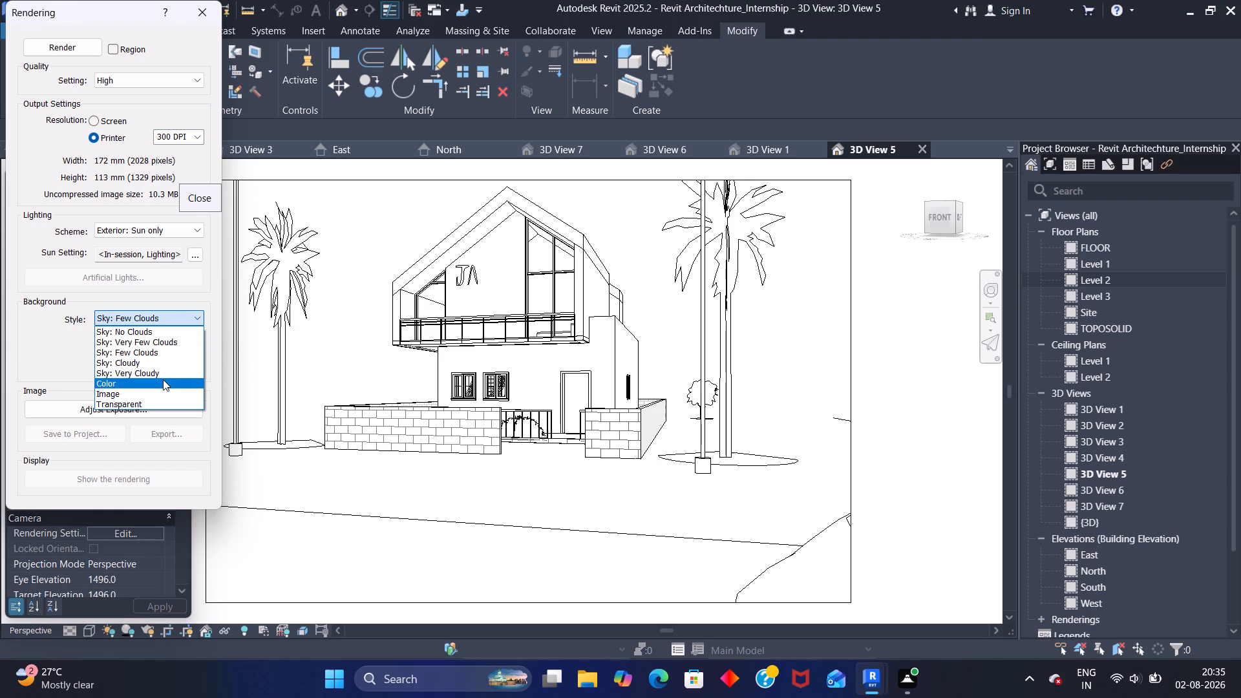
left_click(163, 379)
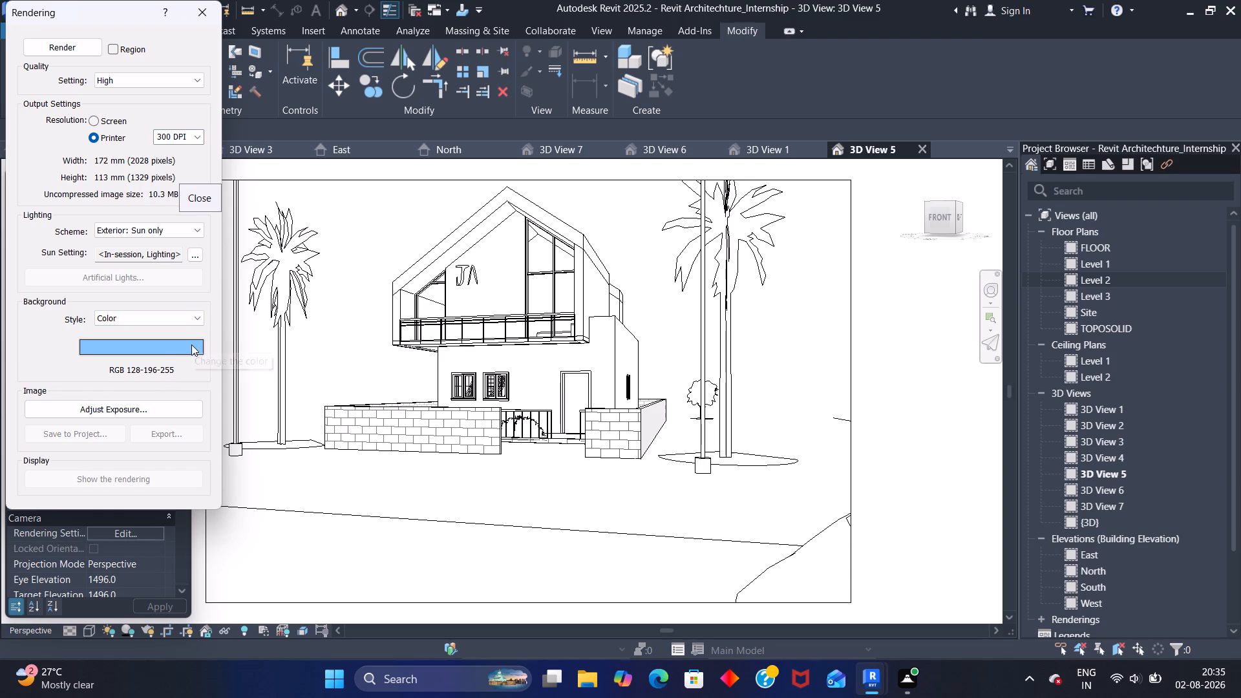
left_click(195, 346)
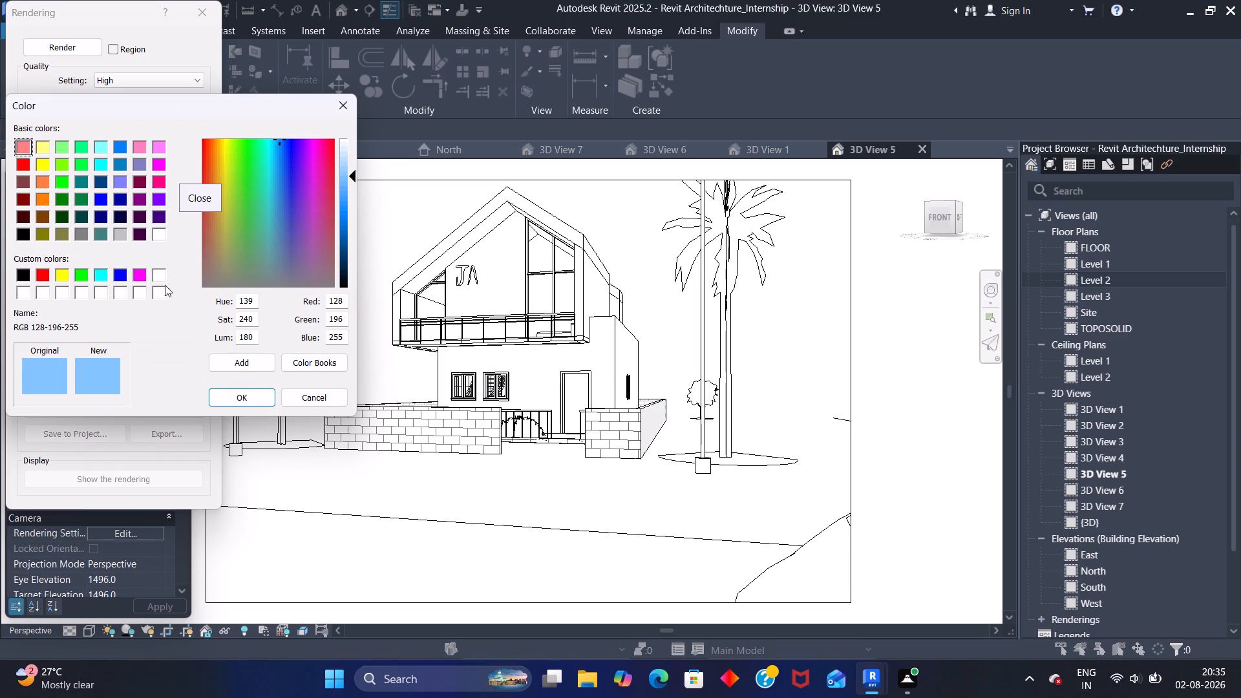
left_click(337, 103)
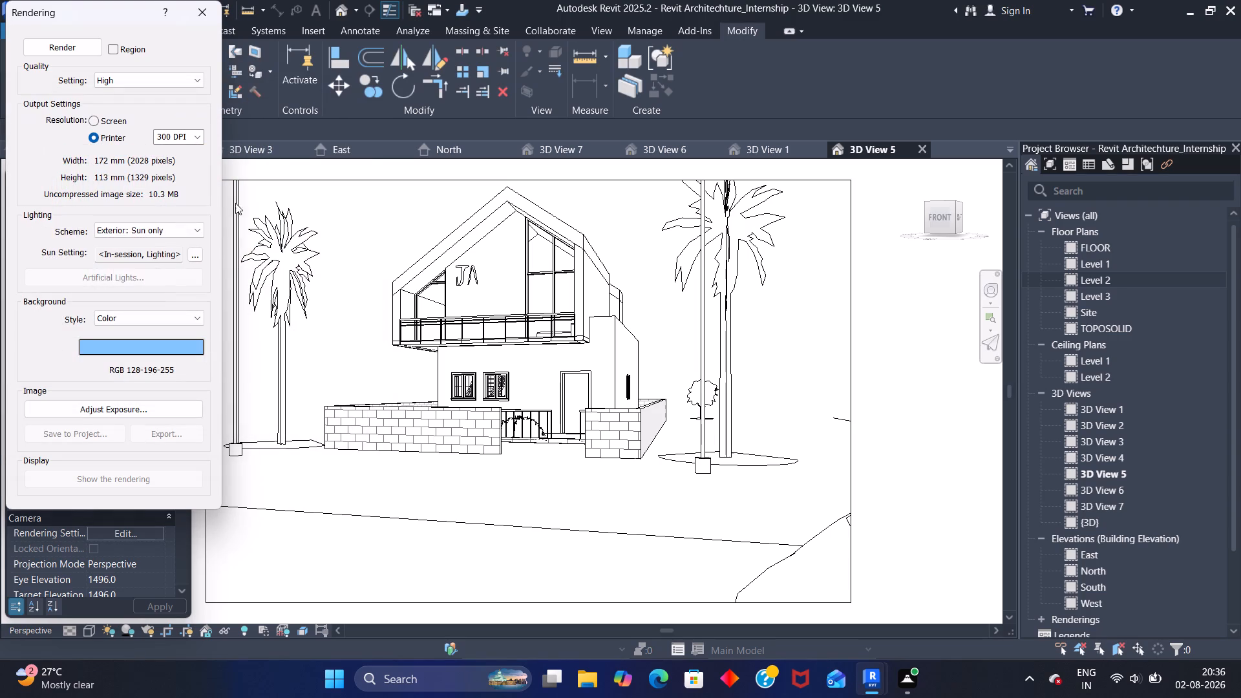
Set the lighting scheme to Interior: Sun and Artificial and the background style to Sky: Very Cloudy.
left_click(194, 227)
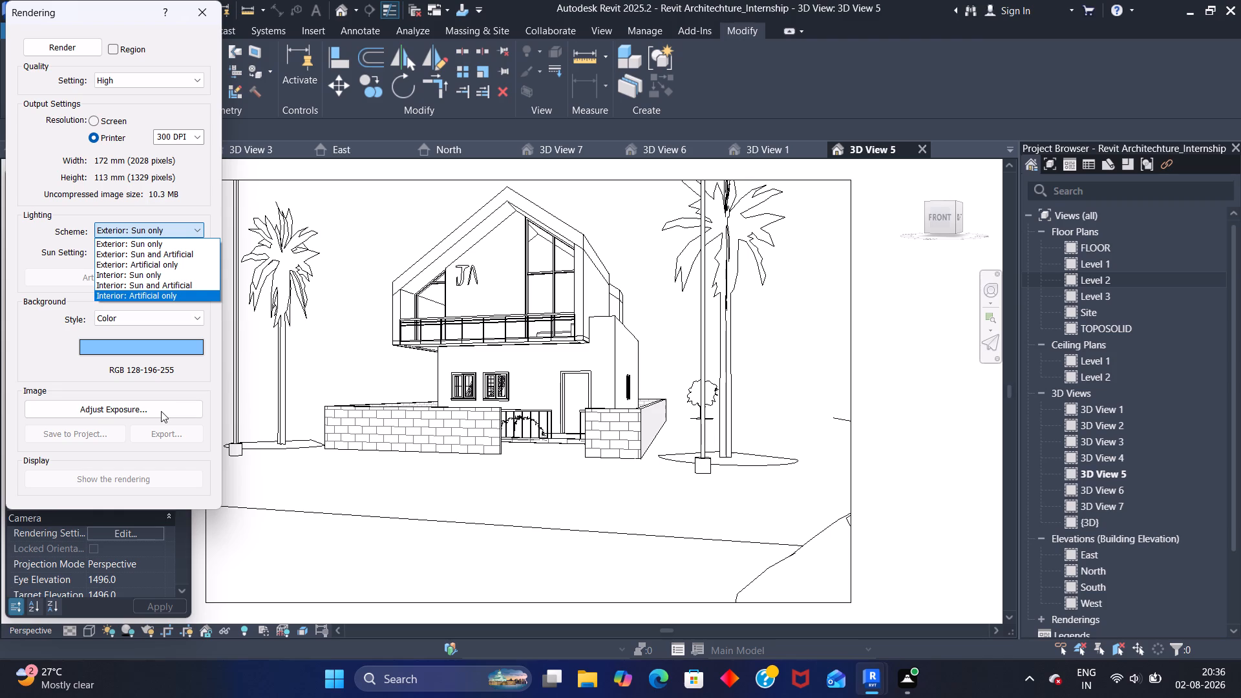
left_click(183, 282)
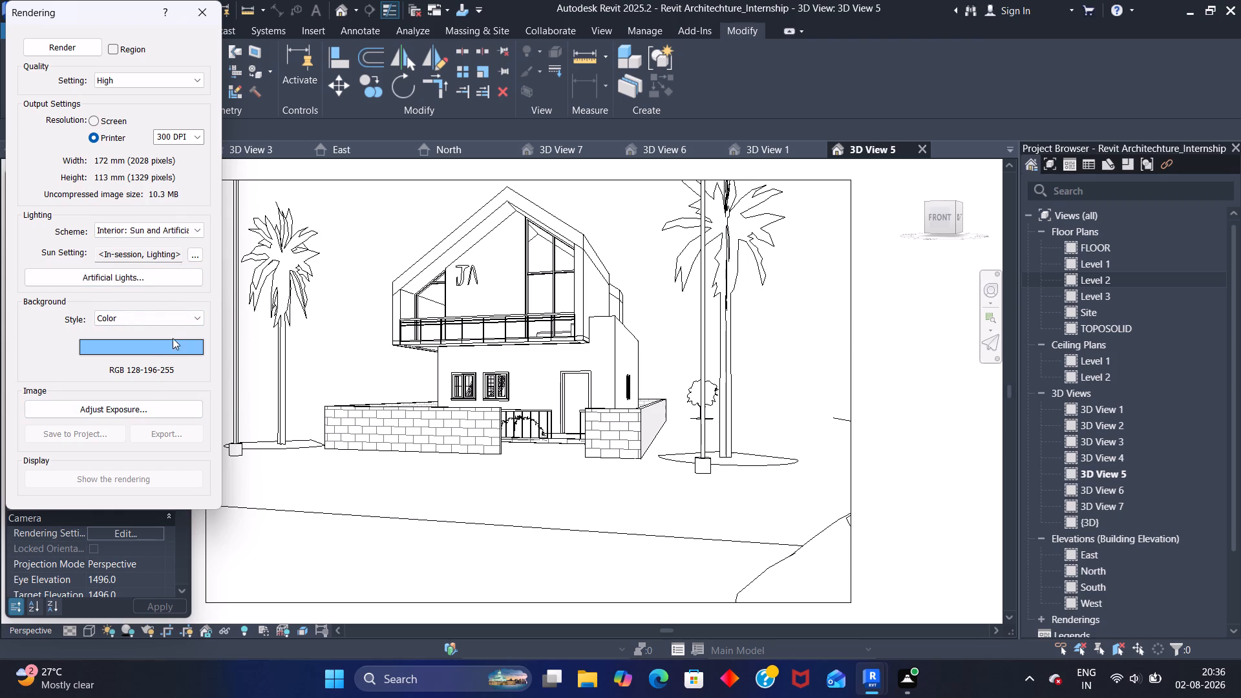
left_click(191, 315)
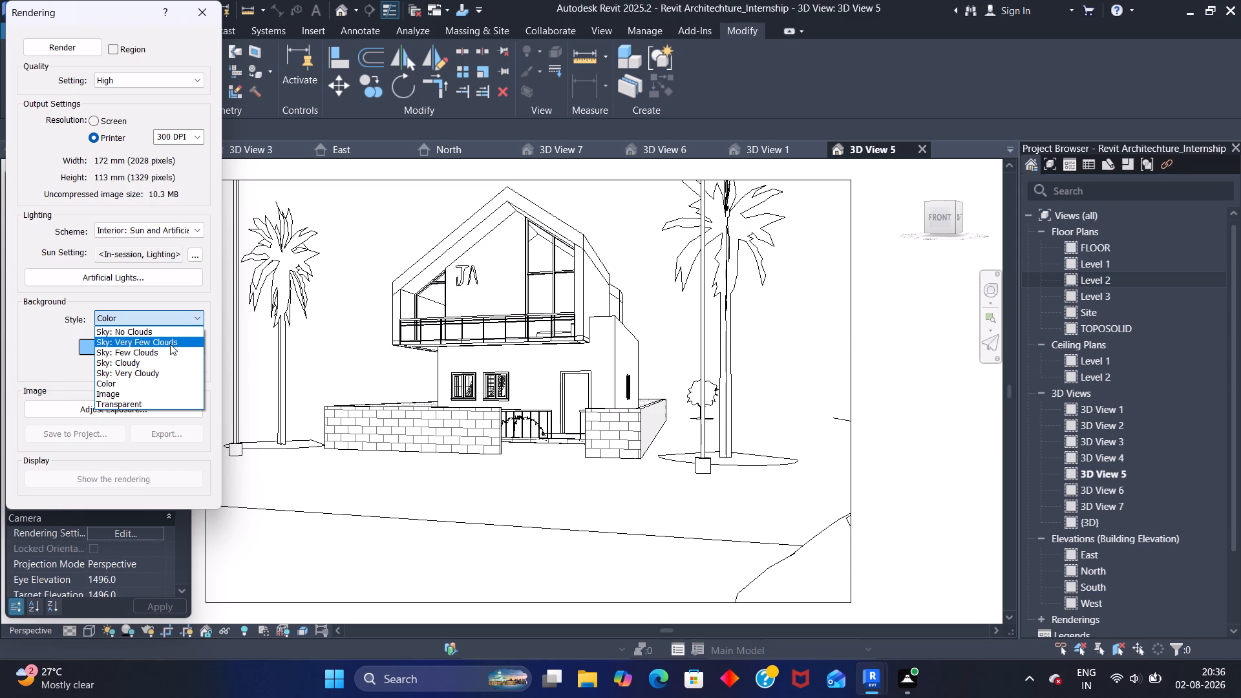
left_click(172, 368)
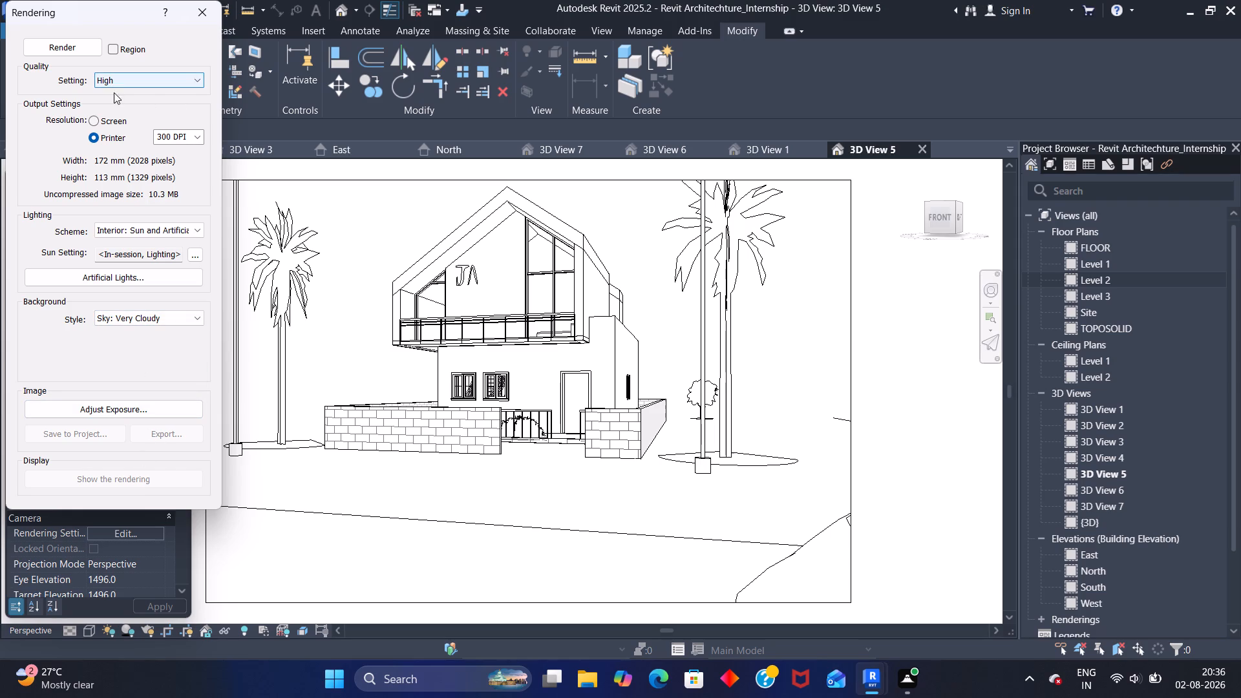
Start rendering the front camera view with these settings.
left_click(78, 52)
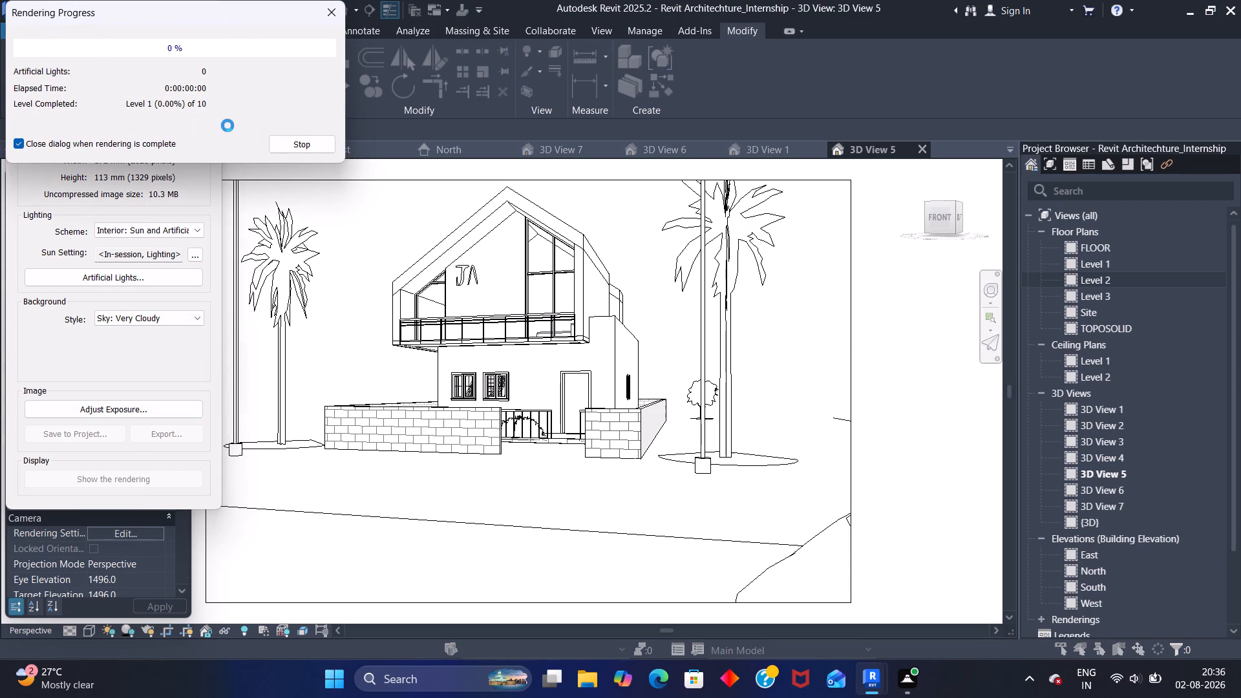
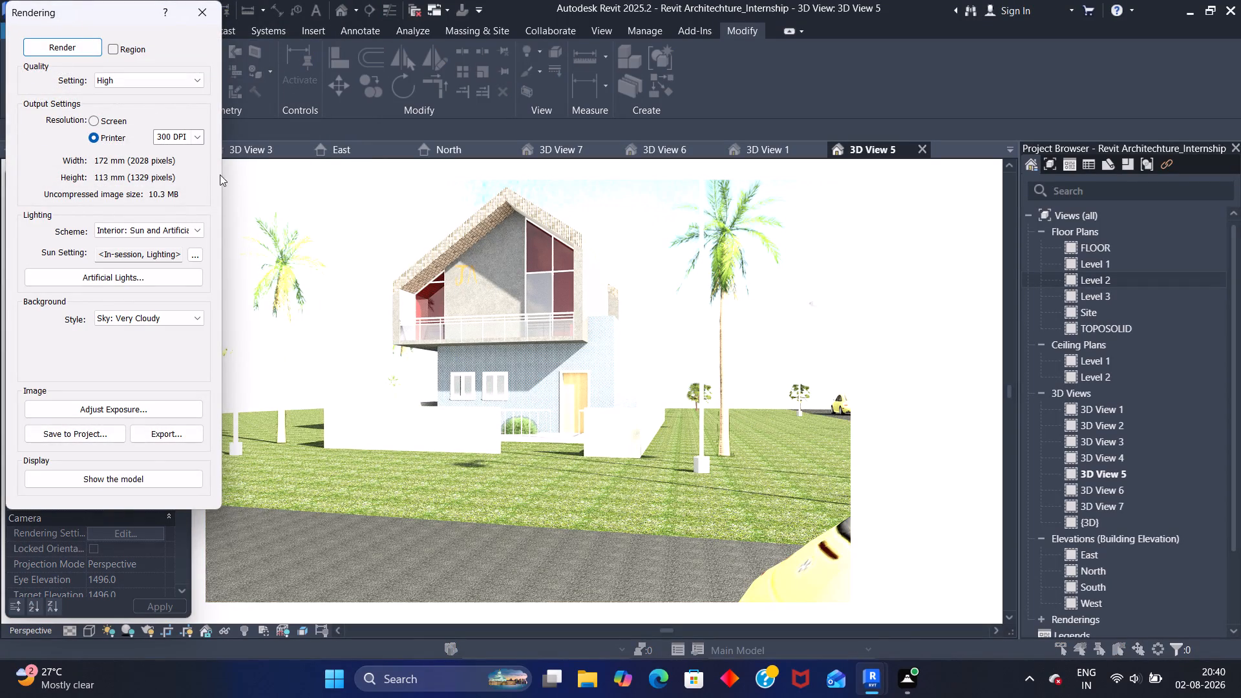
Change the front camera view's rendering settings to the Exterior: Sun only lighting scheme and Best quality.
left_click(171, 233)
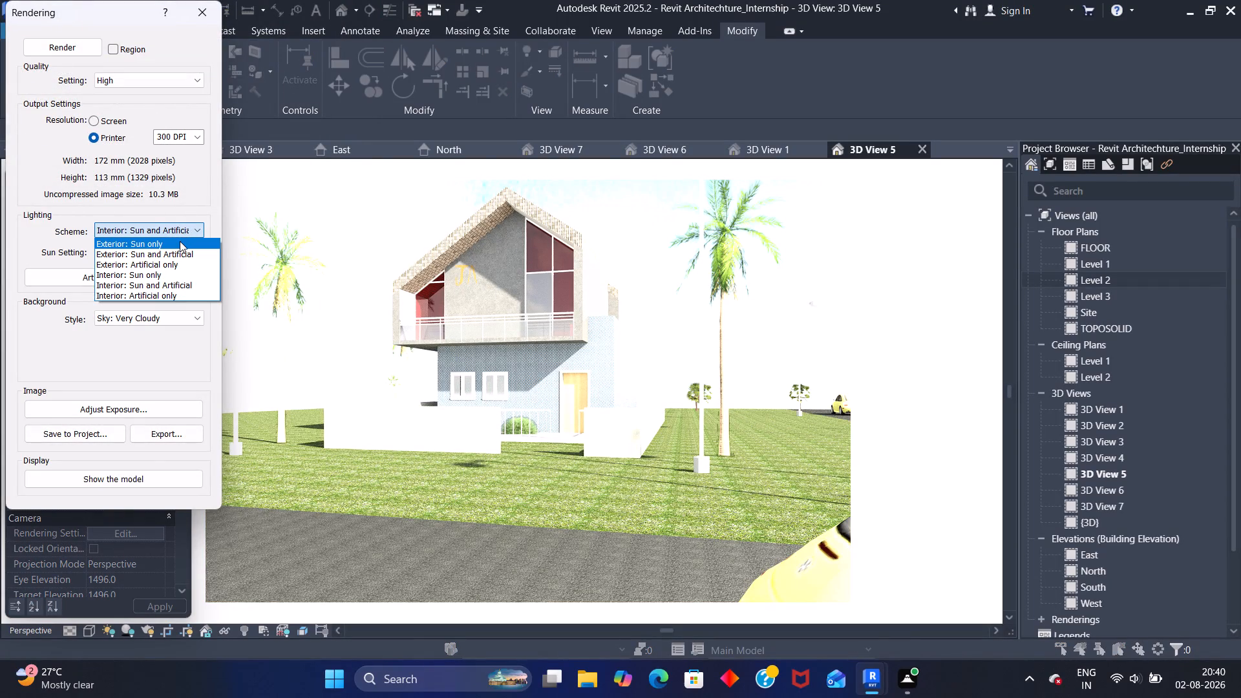
left_click(180, 241)
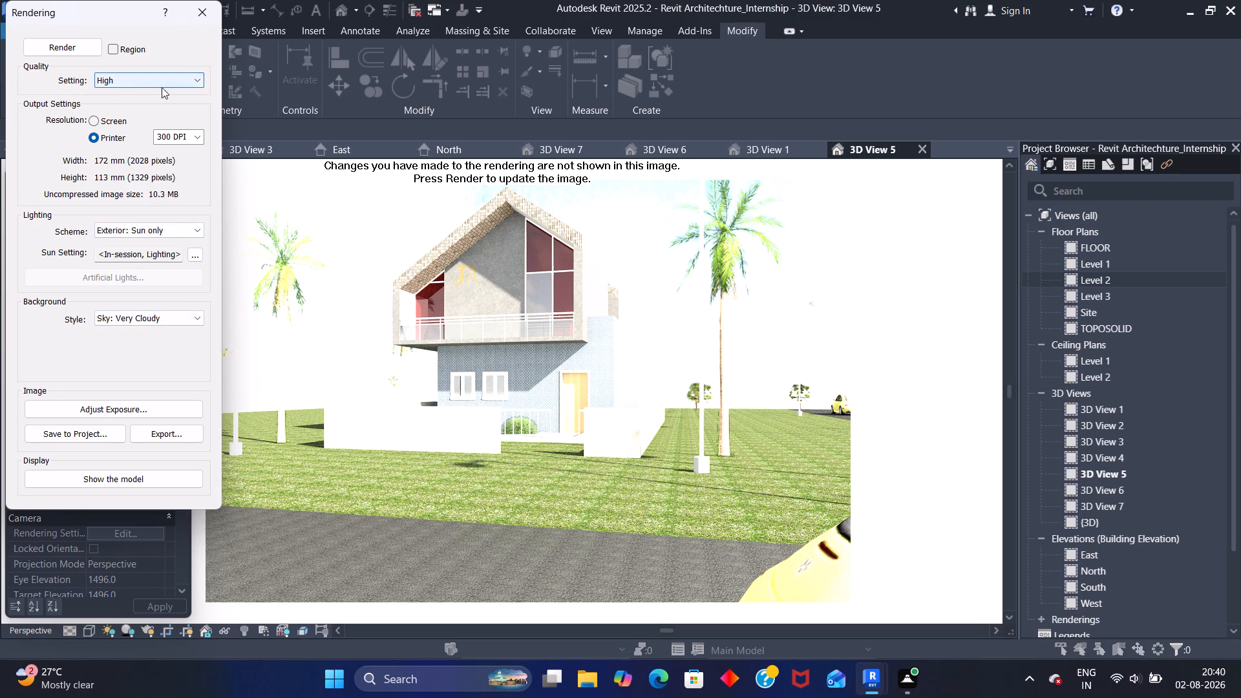
left_click(198, 78)
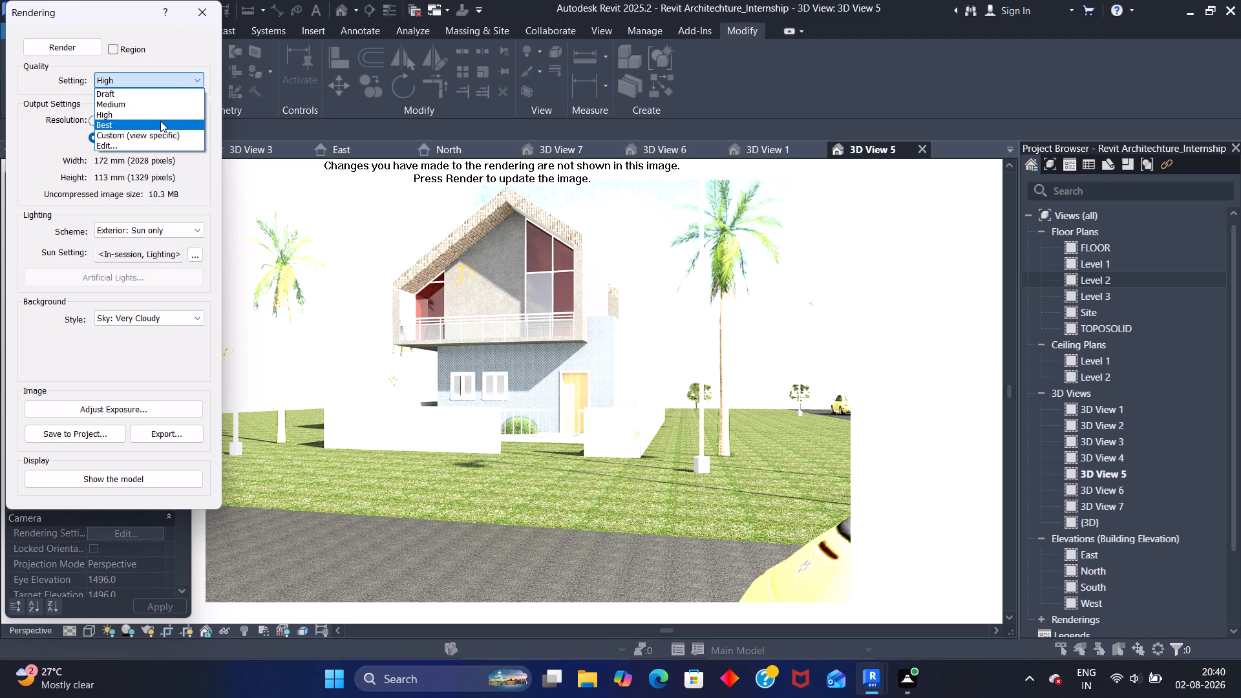
left_click(160, 122)
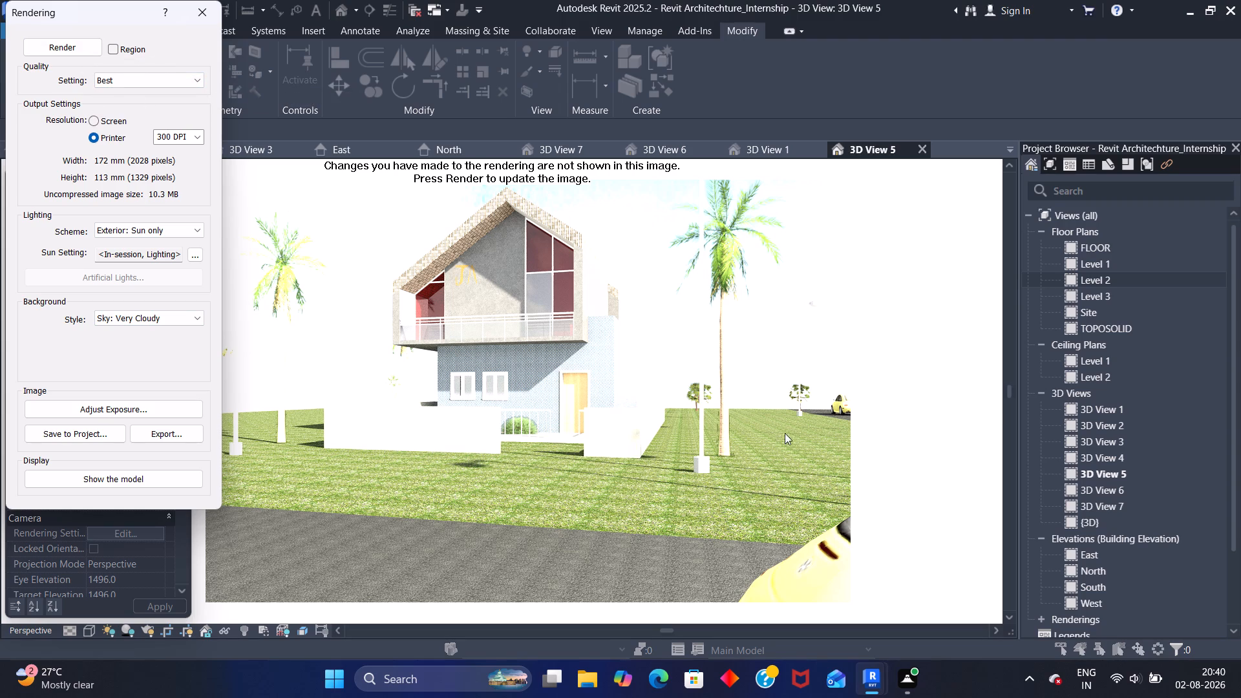
left_click(867, 323)
left_click(207, 11)
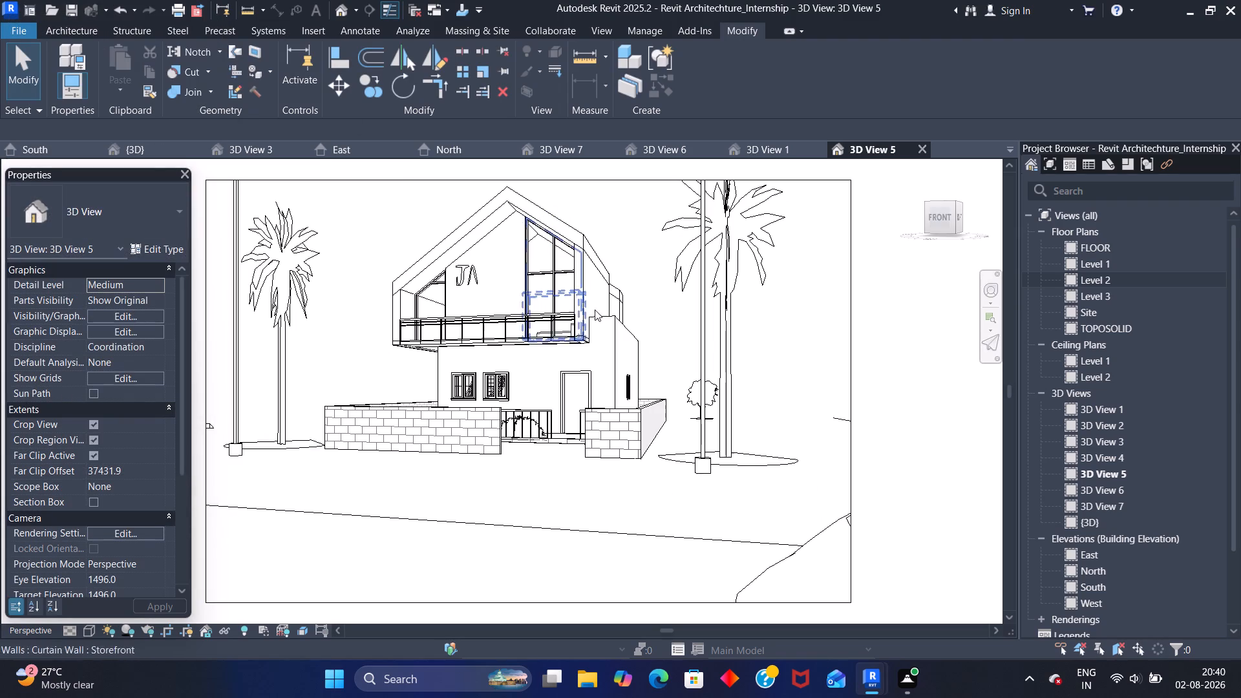
Resize the front view's crop region to about 230 mm wide, extending it past the parked car and trimming the opposite side beside the palm.
left_click(849, 383)
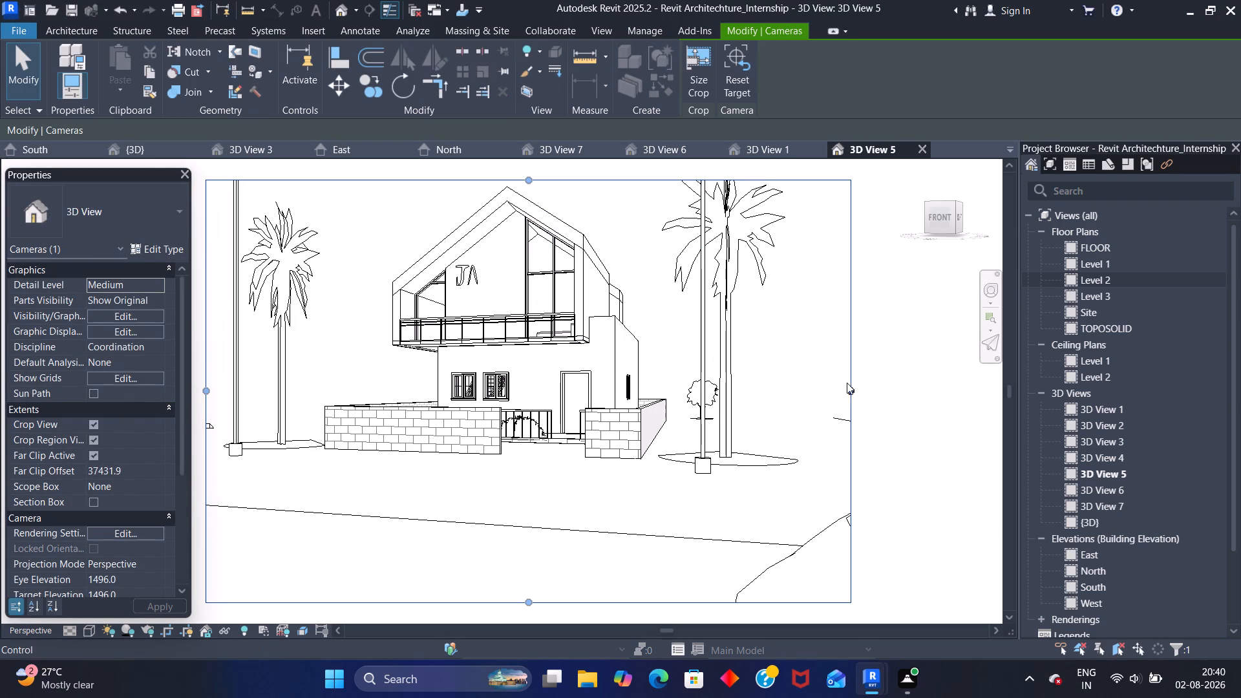
left_click_drag(849, 388, 928, 395)
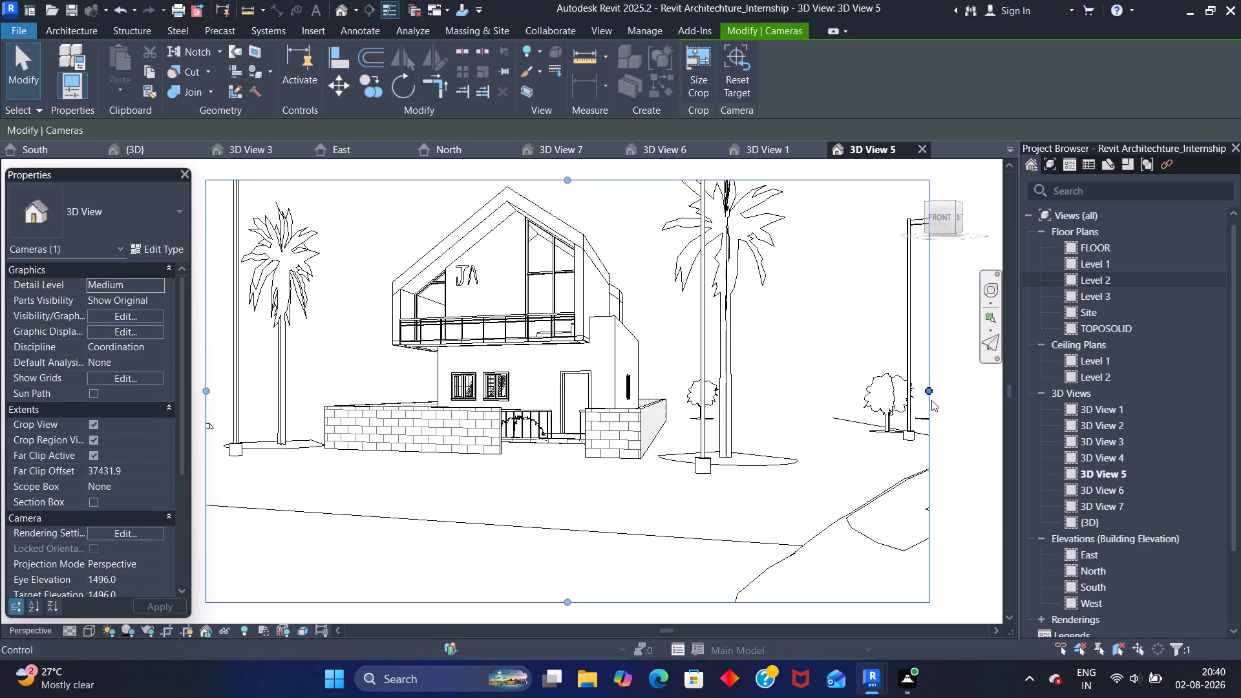
left_click_drag(929, 396, 965, 394)
scroll(895, 405, "down", 4)
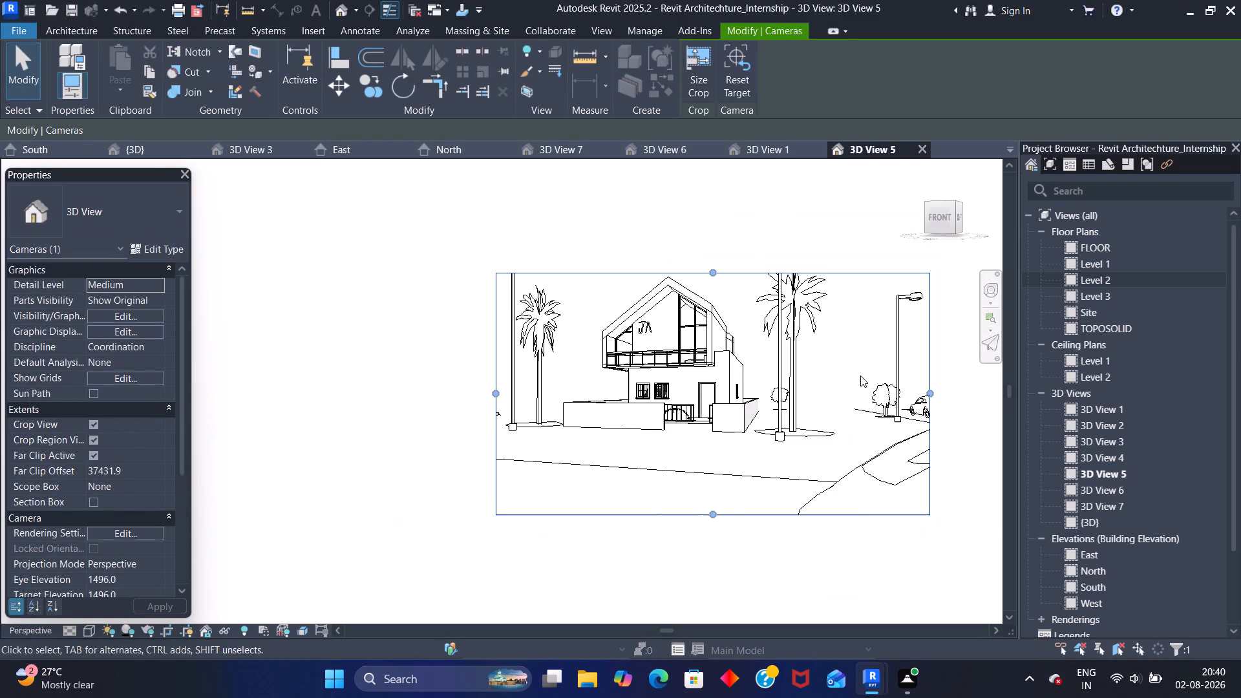
left_click_drag(929, 390, 958, 394)
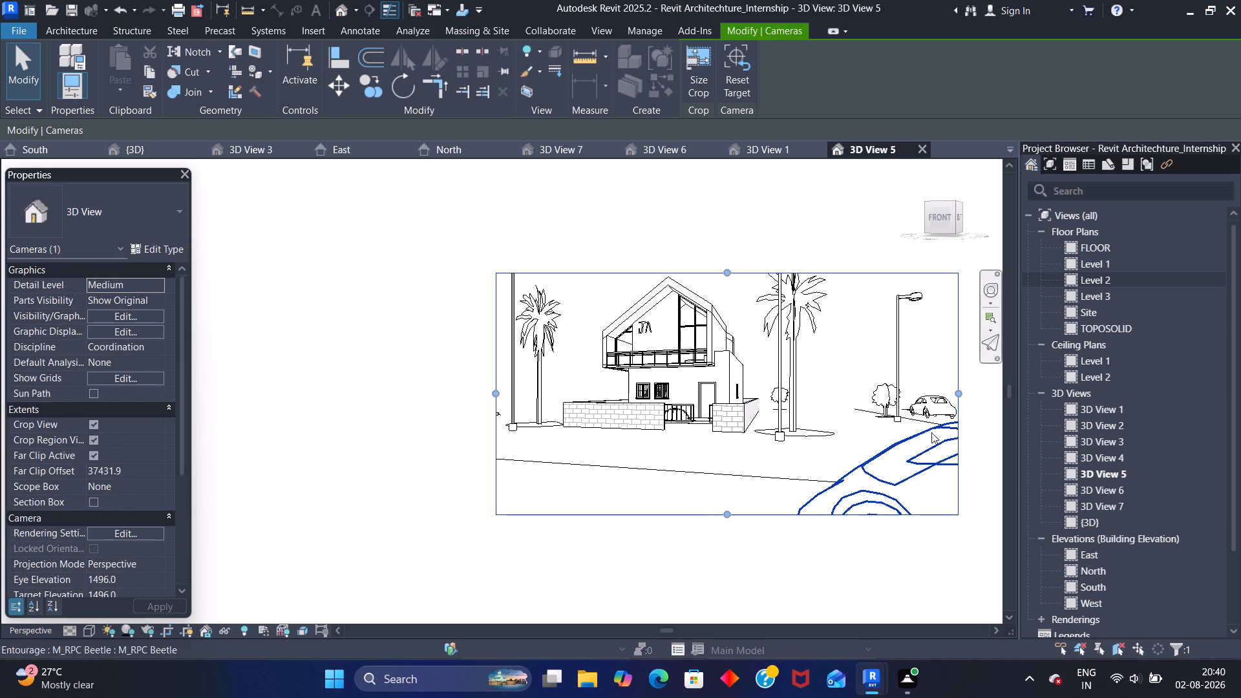
left_click_drag(493, 390, 437, 381)
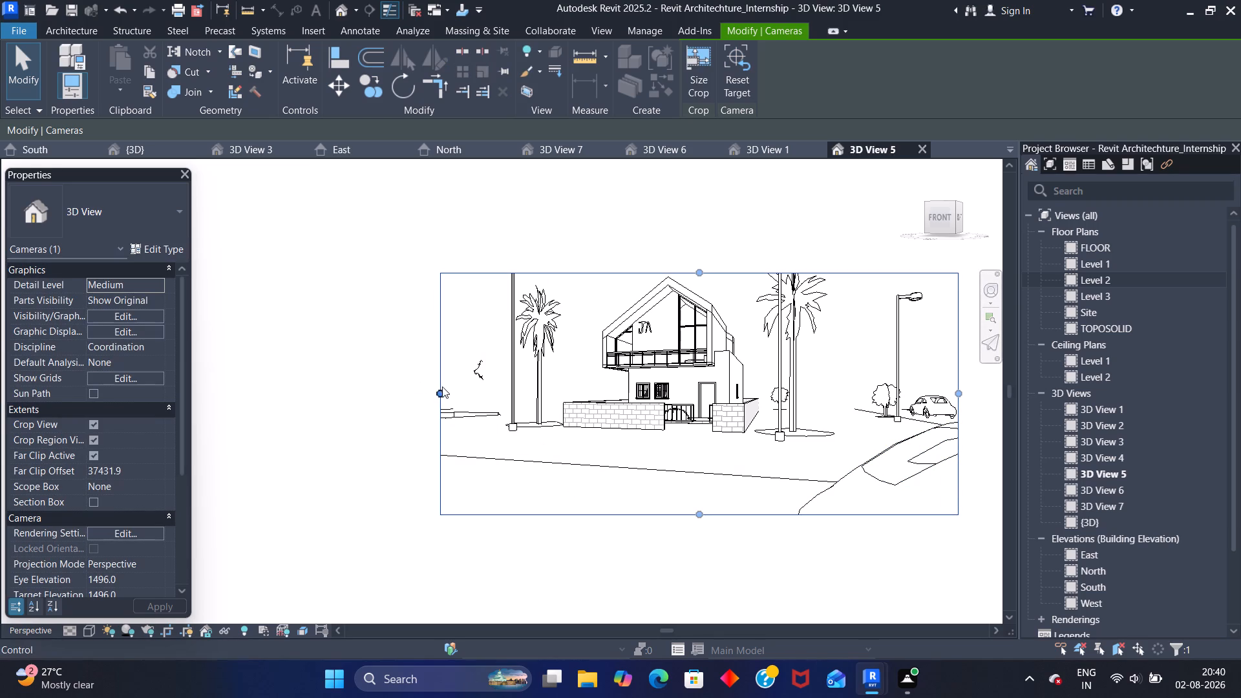
left_click_drag(438, 388, 511, 373)
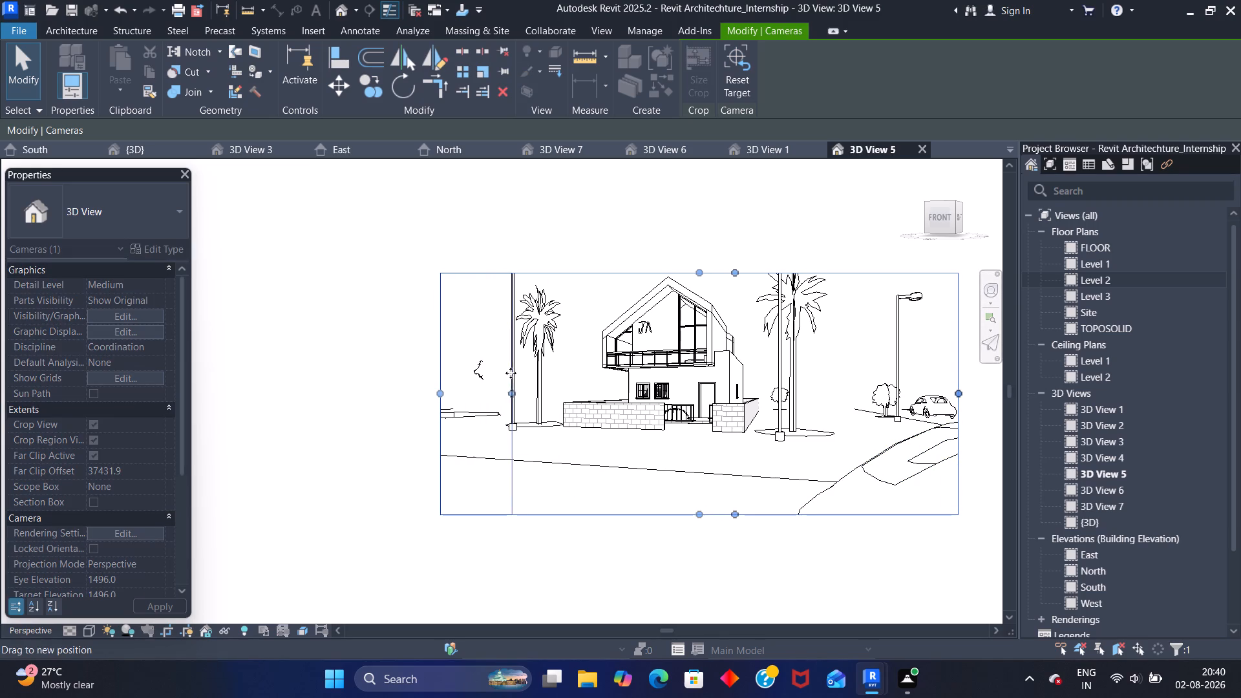
left_click_drag(511, 373, 513, 373)
middle_click_drag(634, 429, 427, 392)
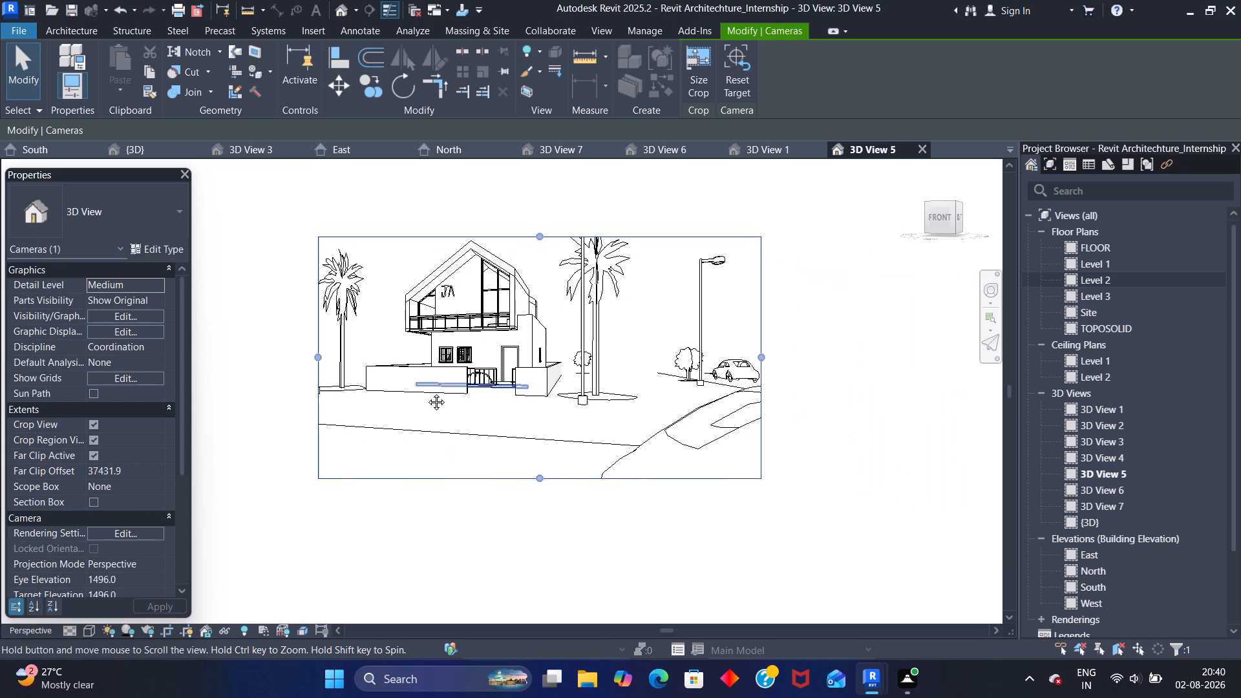
middle_click_drag(427, 392, 412, 383)
left_click_drag(738, 350, 743, 349)
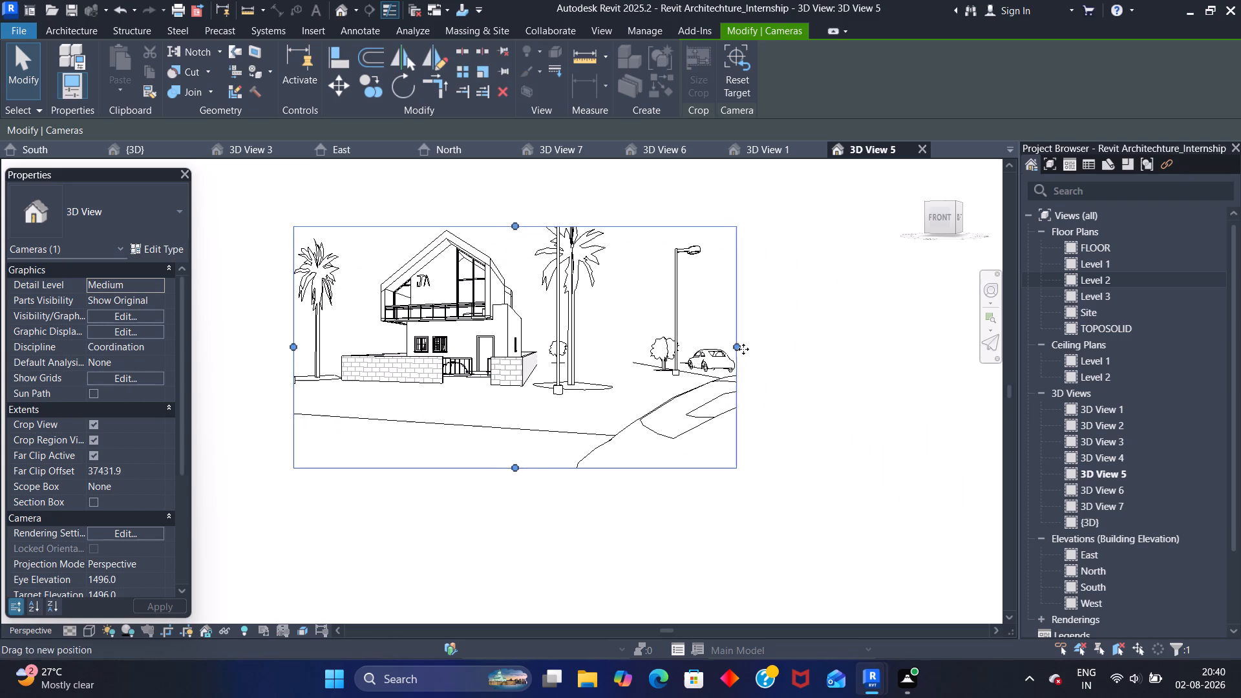
left_click_drag(743, 349, 789, 361)
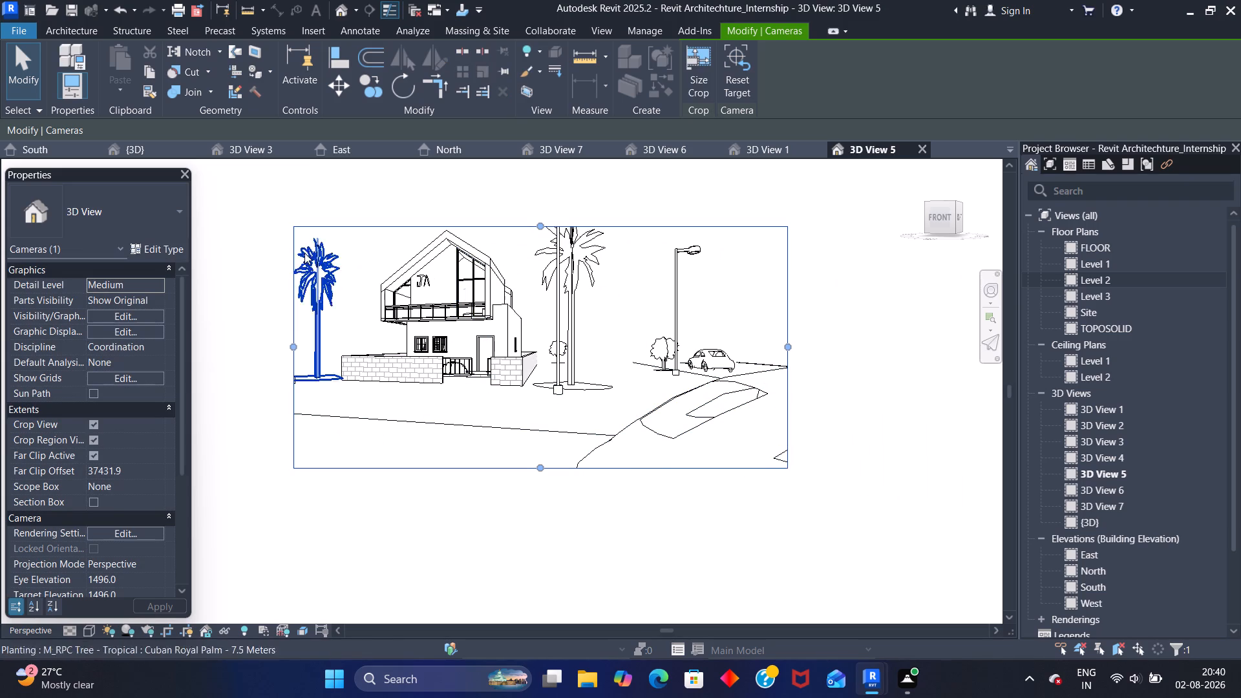
Start rendering the recropped front camera view at Best quality and 300 DPI with the Sky: Very Cloudy background.
key("r")
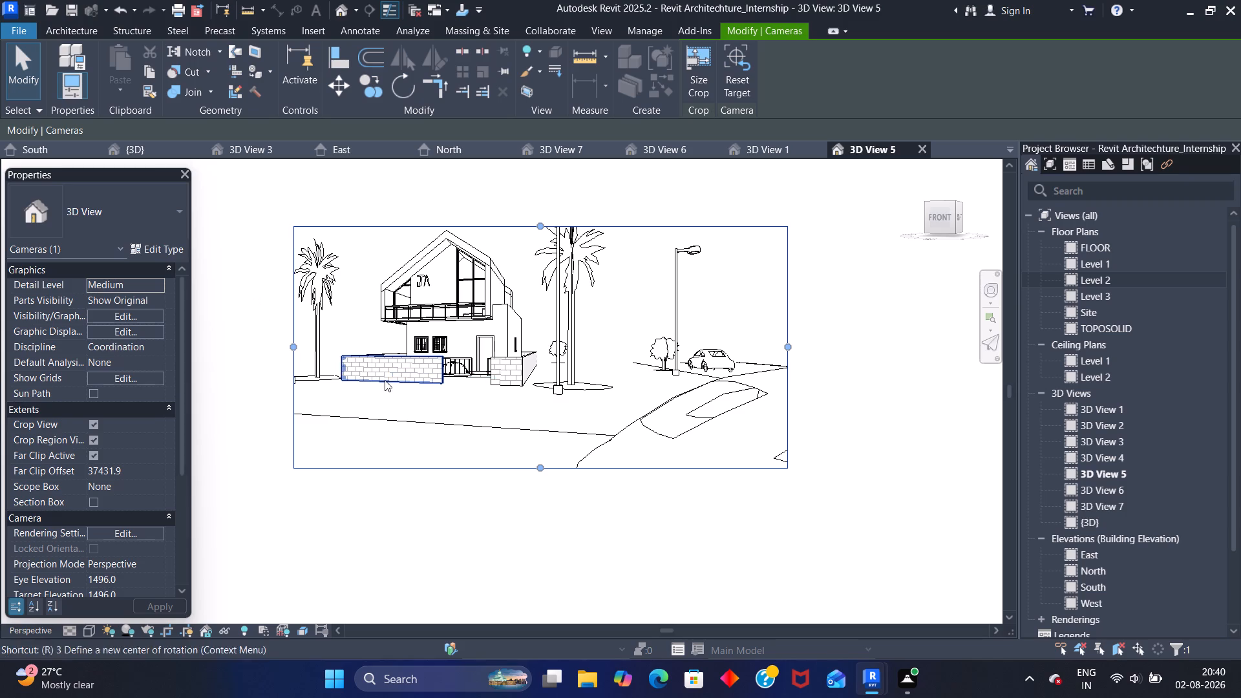
key("r")
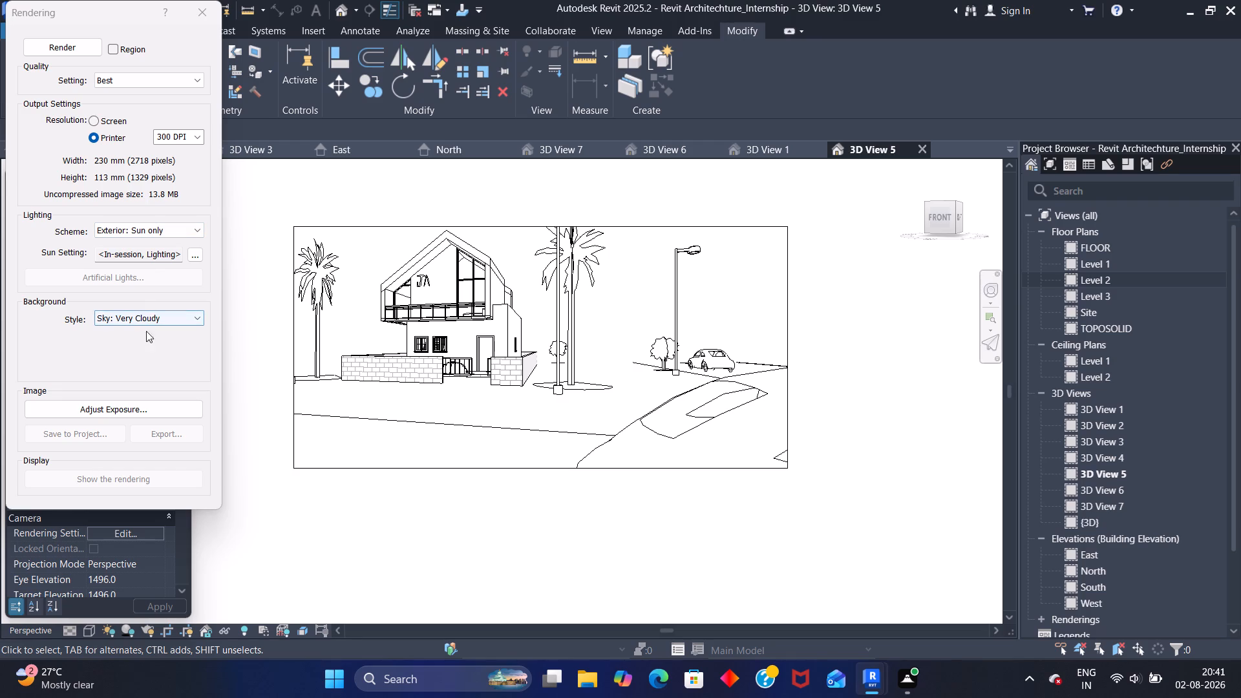
left_click(76, 47)
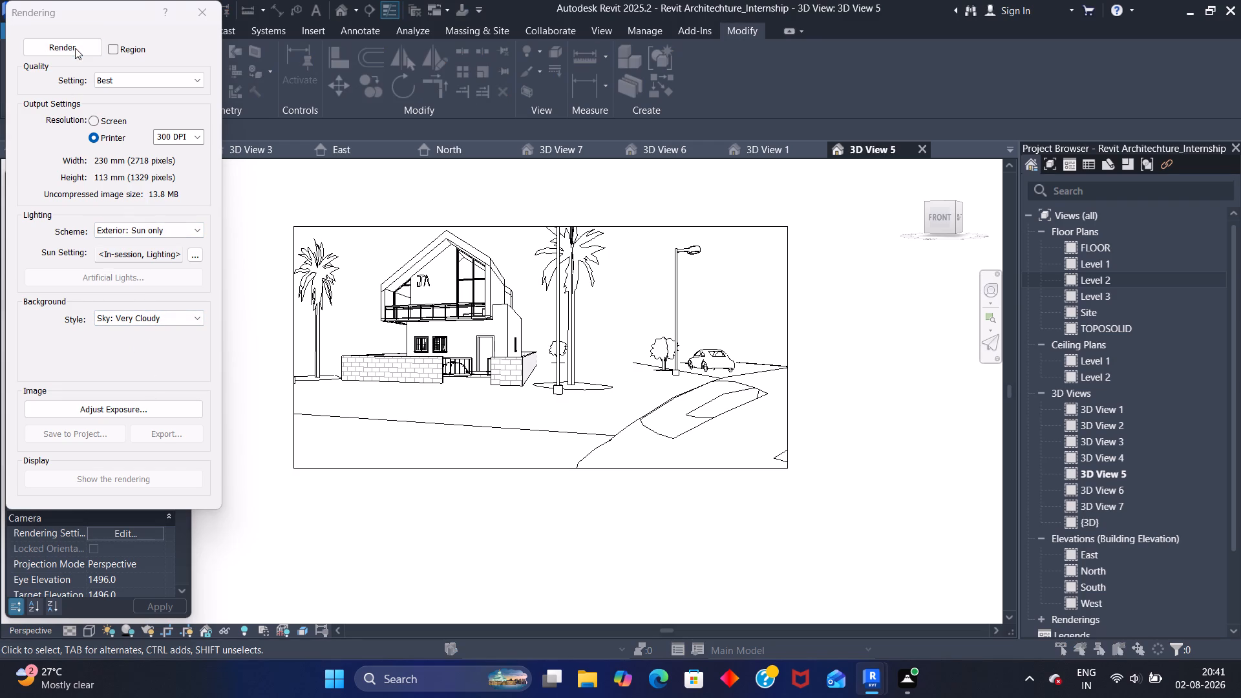
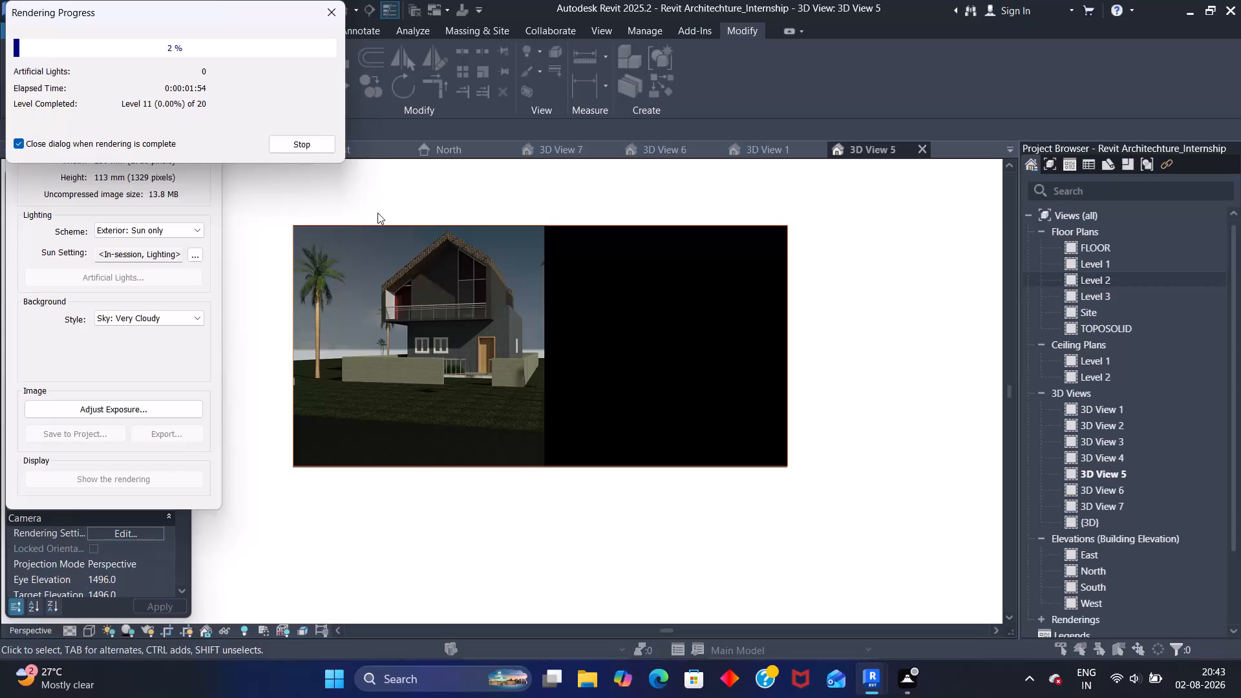
Lower the computer's display brightness to 0 in the Windows quick settings while the rendering runs.
left_click(1121, 673)
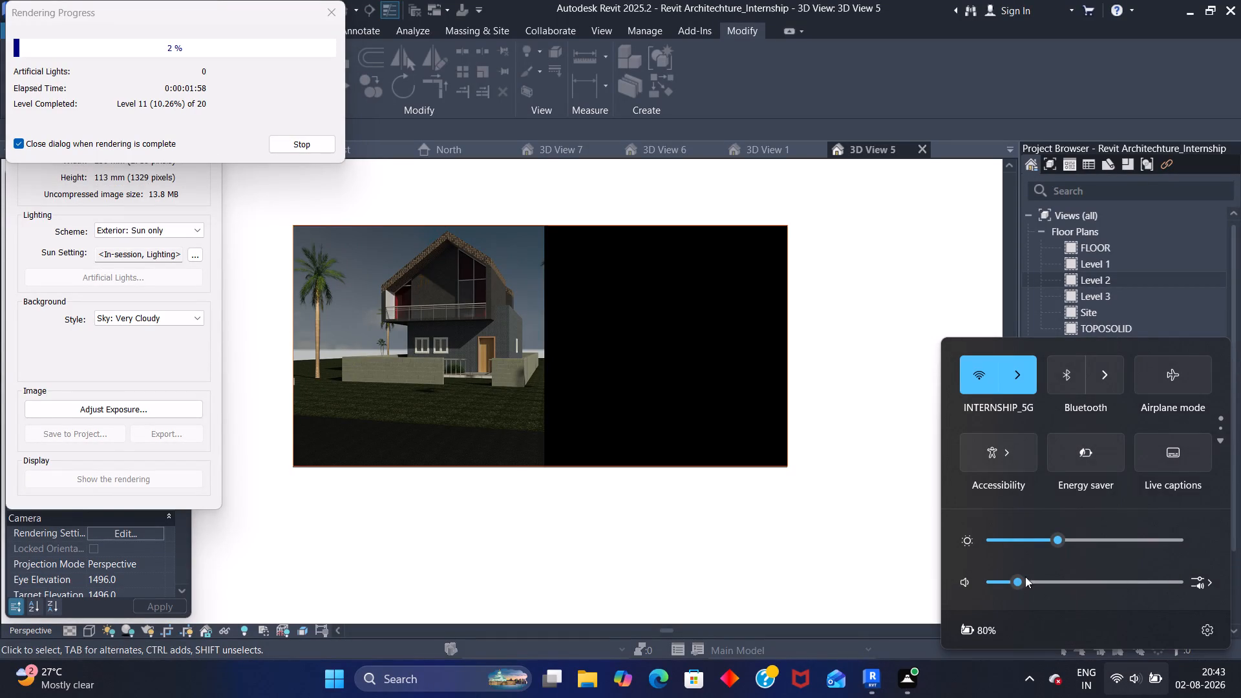
left_click(985, 538)
left_click(989, 539)
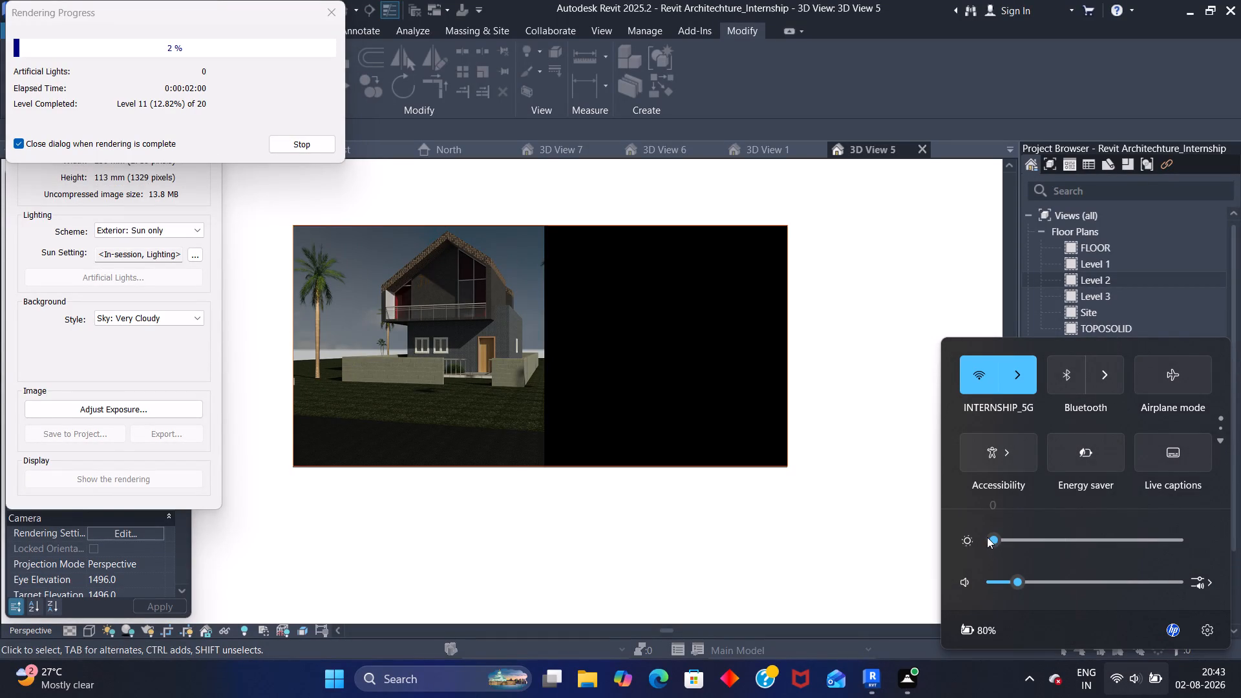
left_click(924, 524)
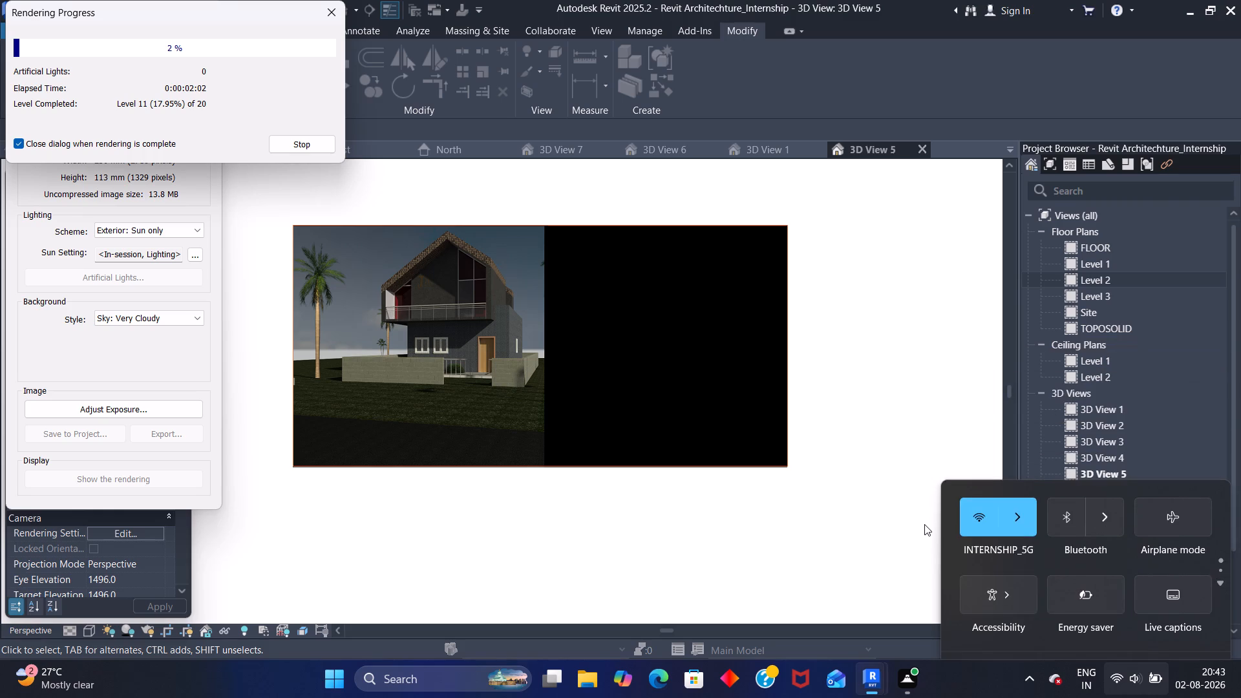
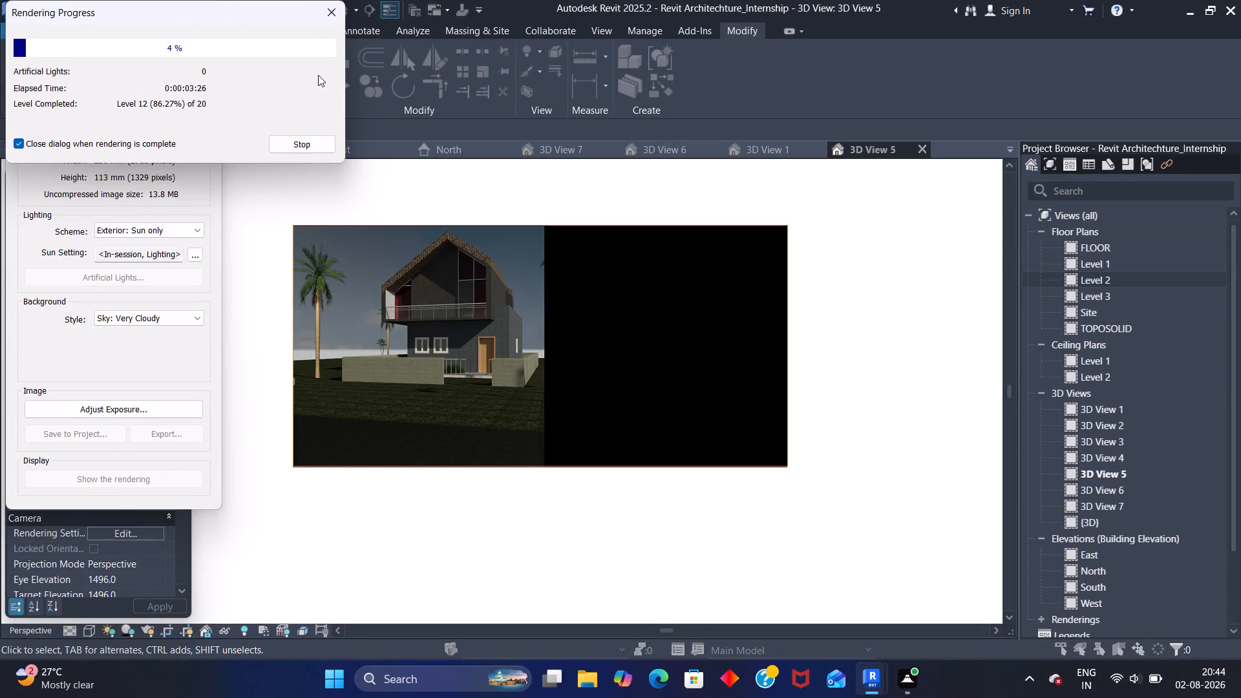
Stop the running best-quality rendering of 3D View 5 and close the rendering settings.
left_click(301, 143)
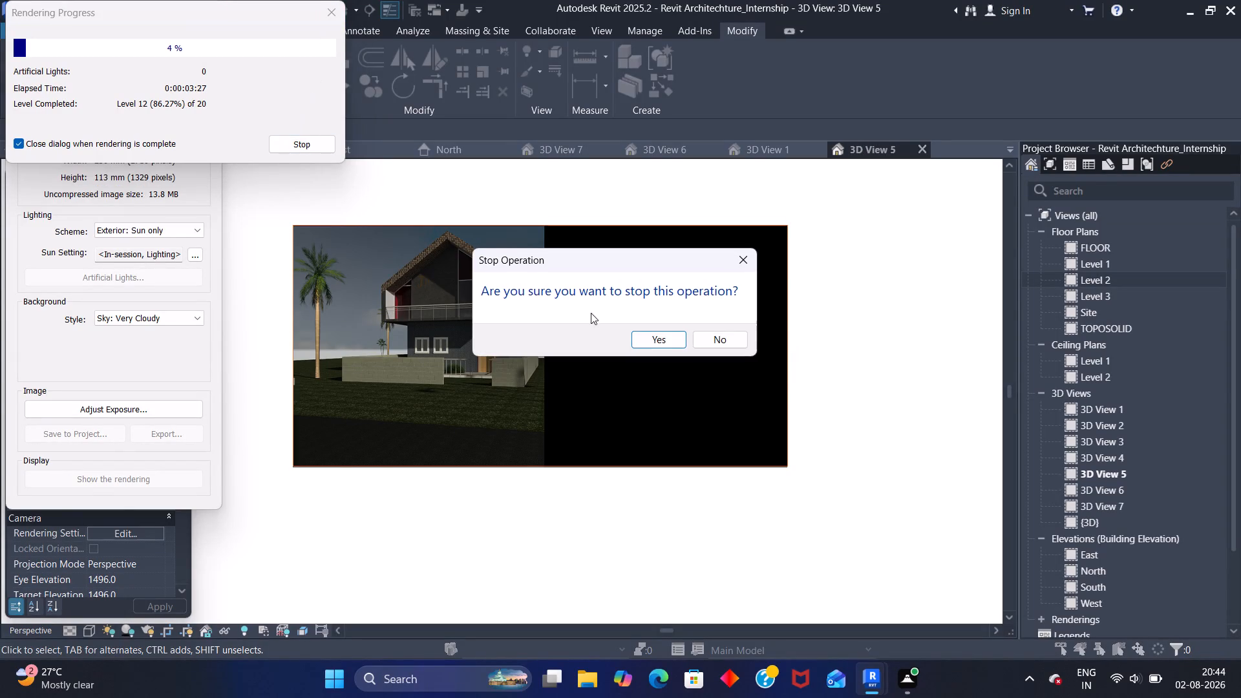
left_click(652, 338)
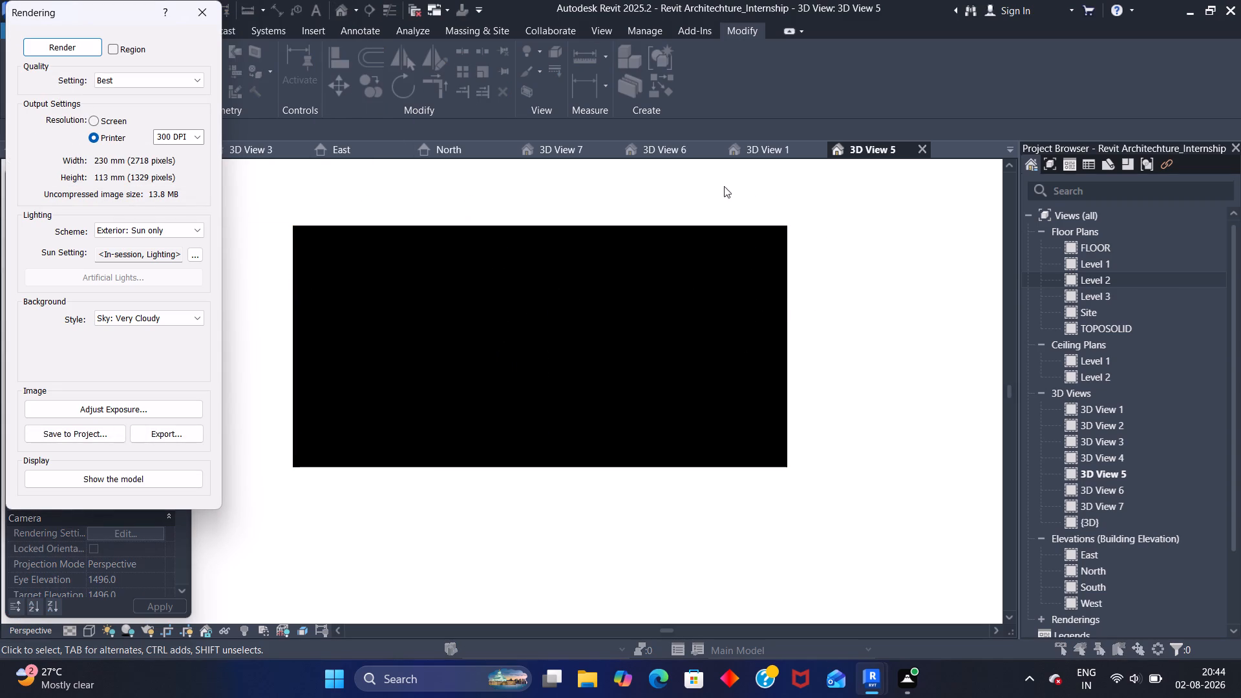
left_click(370, 178)
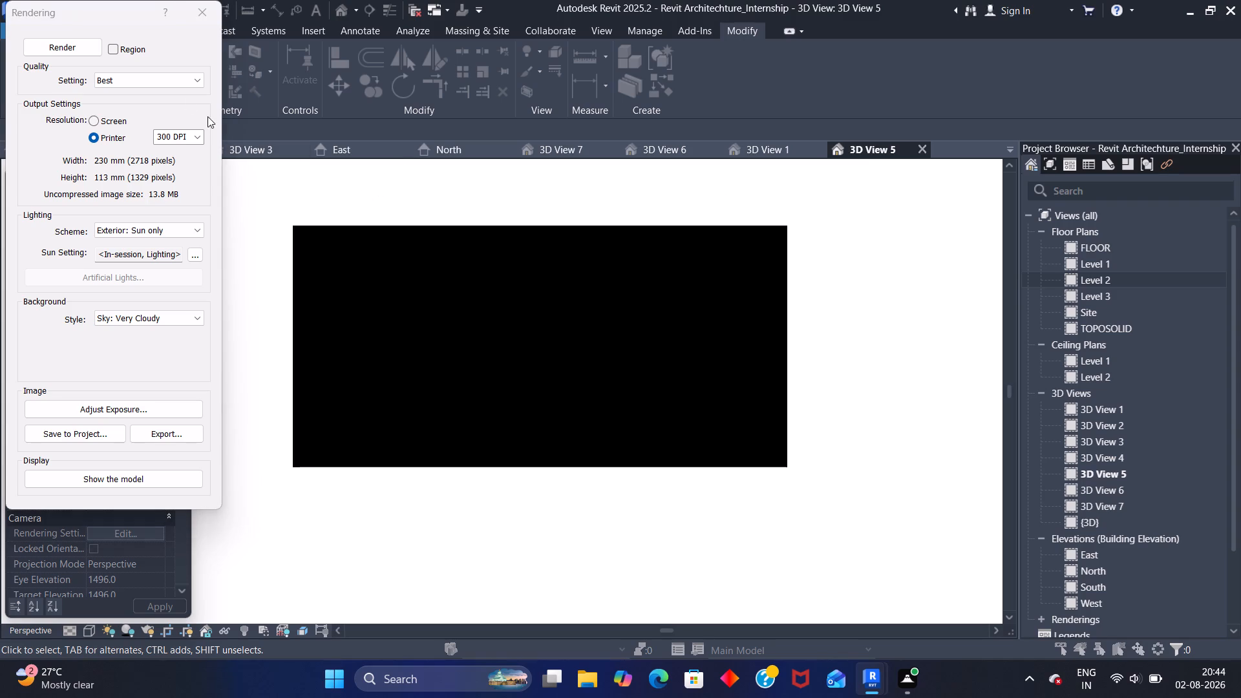
left_click(209, 14)
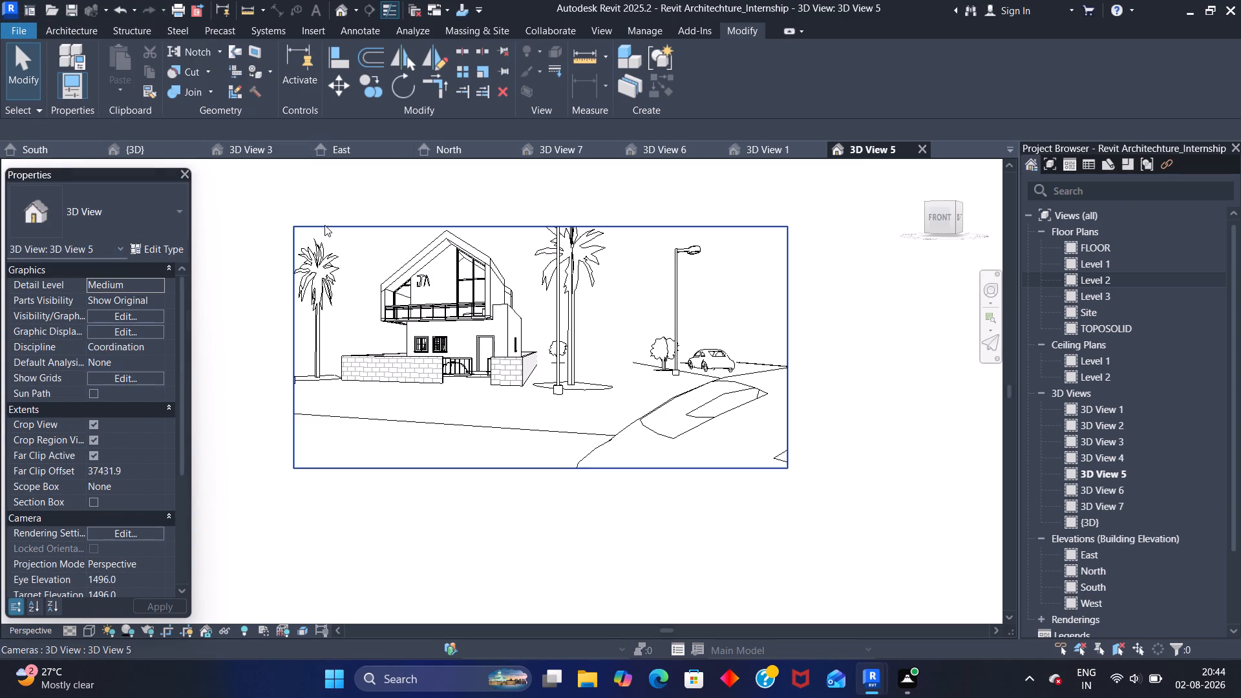
Start a new rendering of 3D View 5 with the quality set to High.
type("rr")
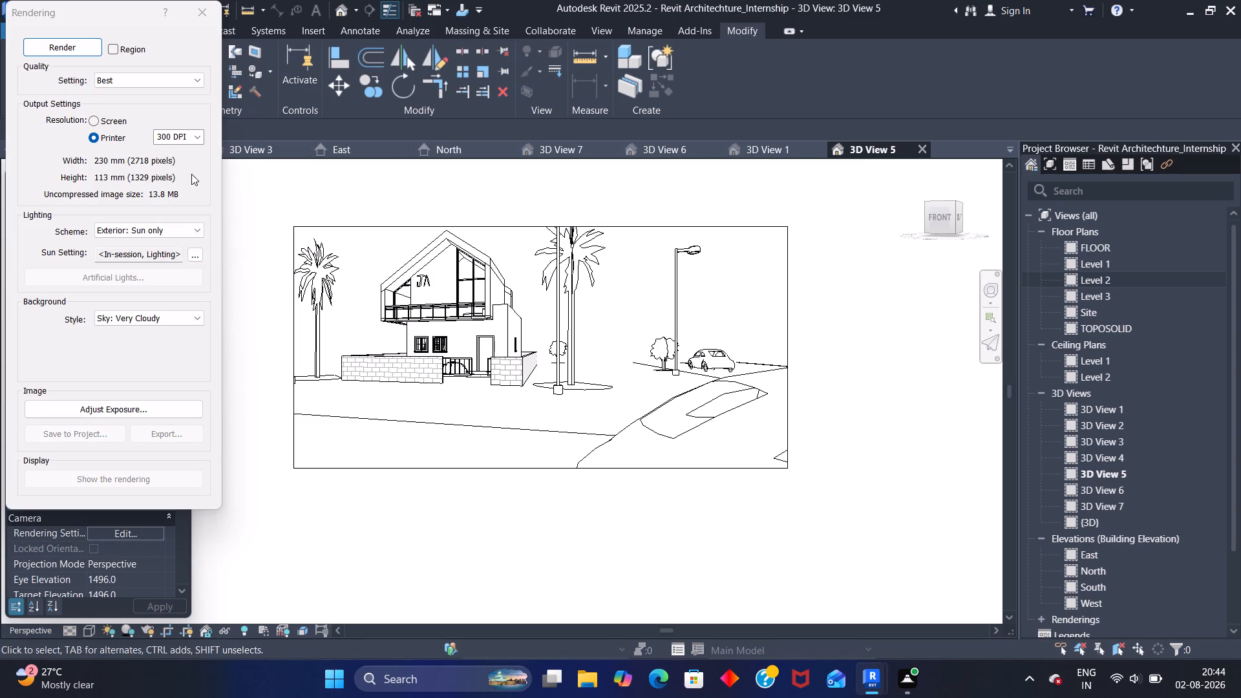
left_click(193, 79)
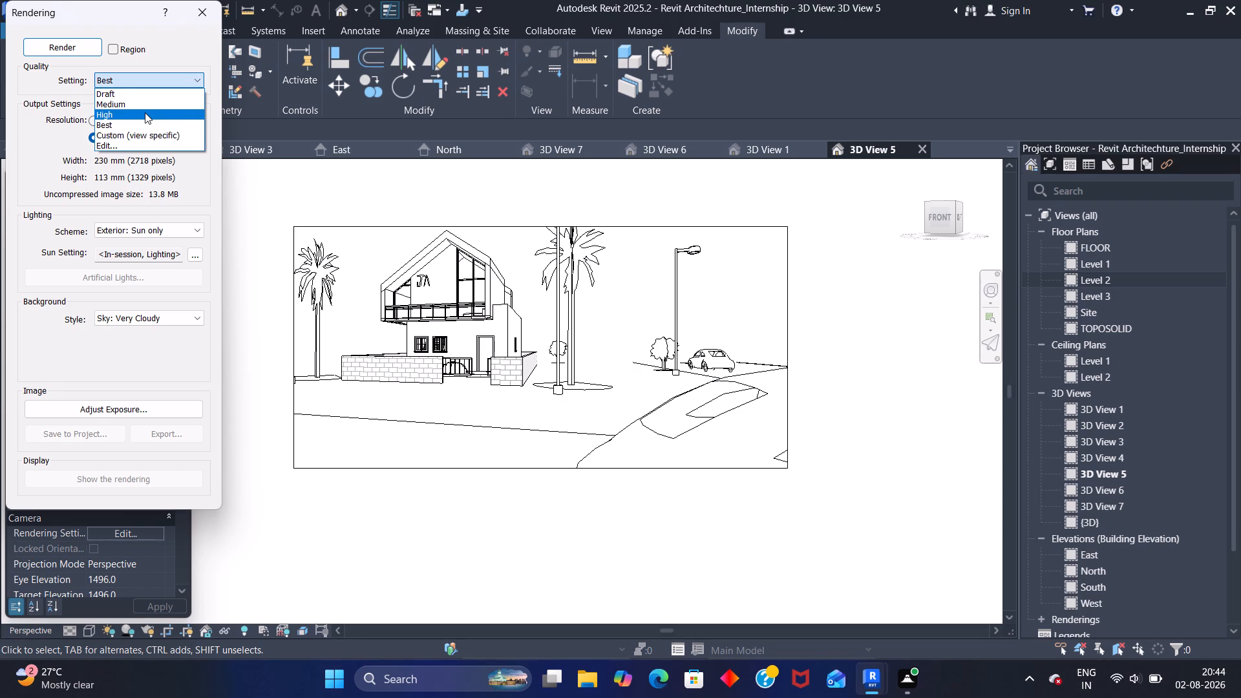
left_click(145, 112)
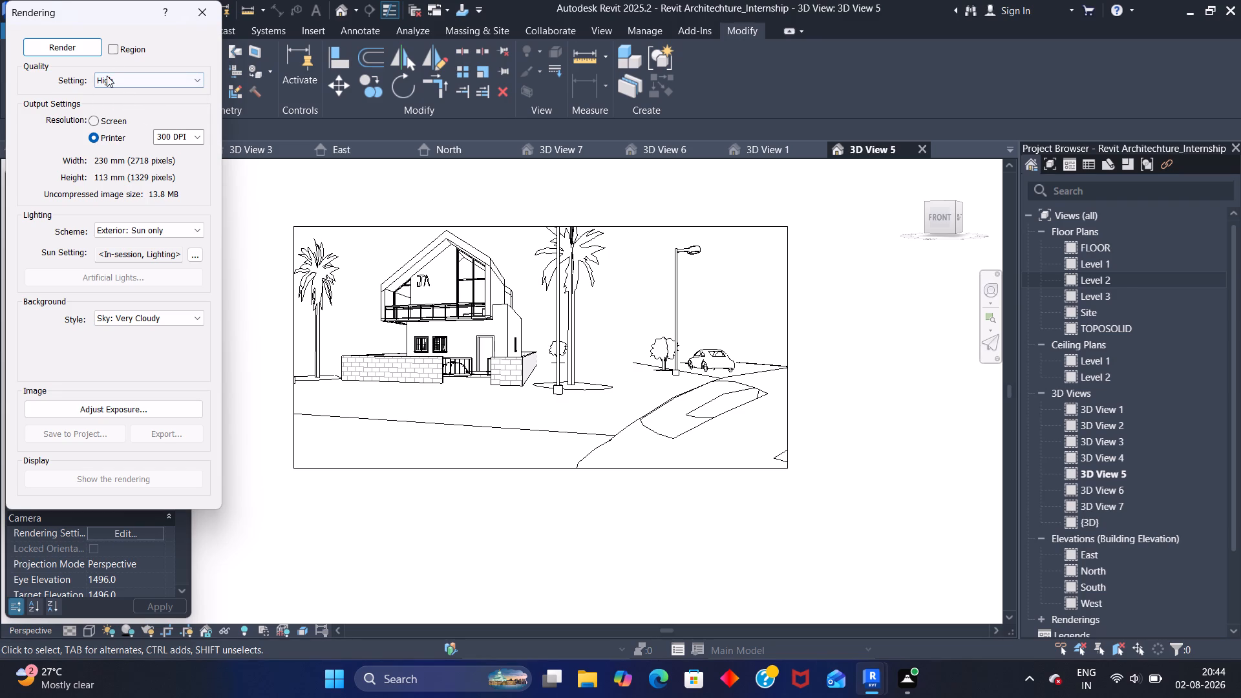
left_click(74, 51)
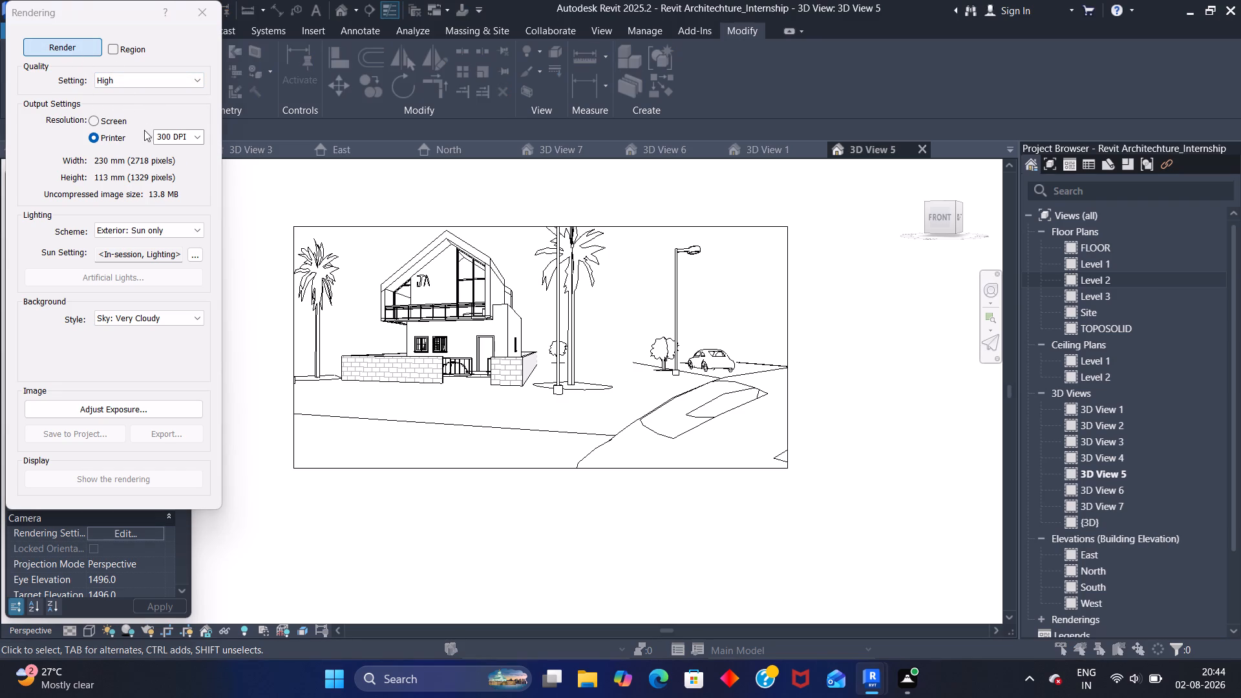
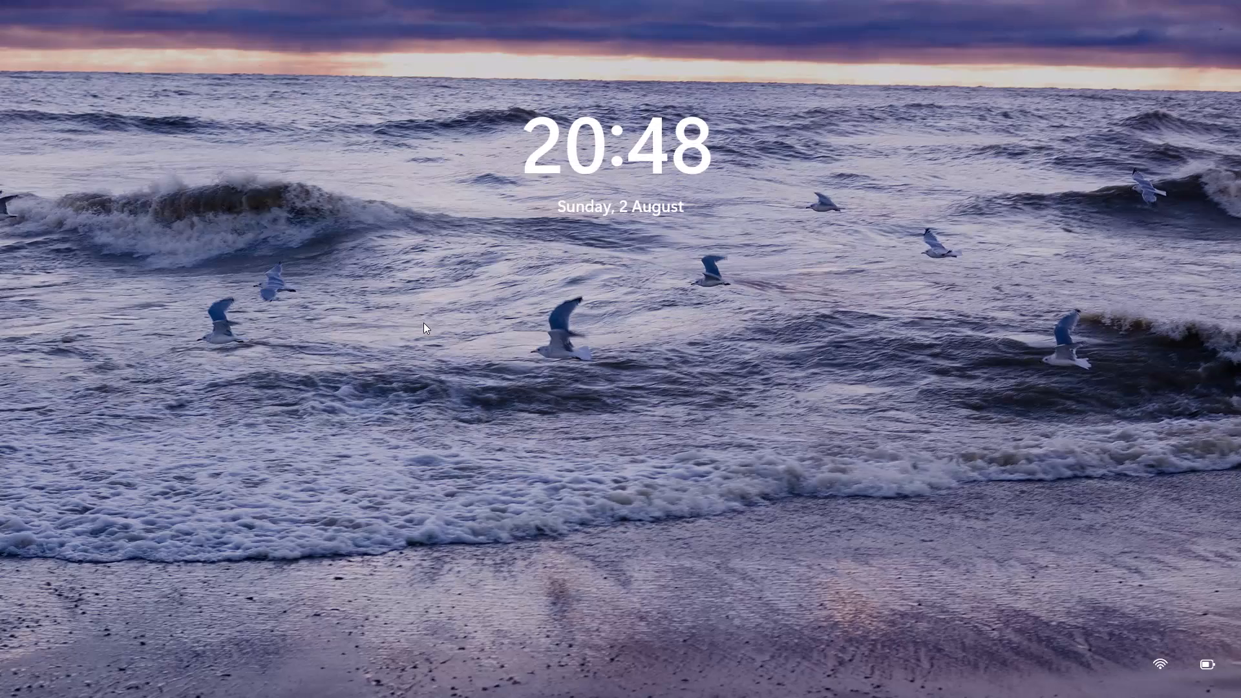
Dismiss the lock screen to return to the running rendering of 3D View 5.
left_click(423, 323)
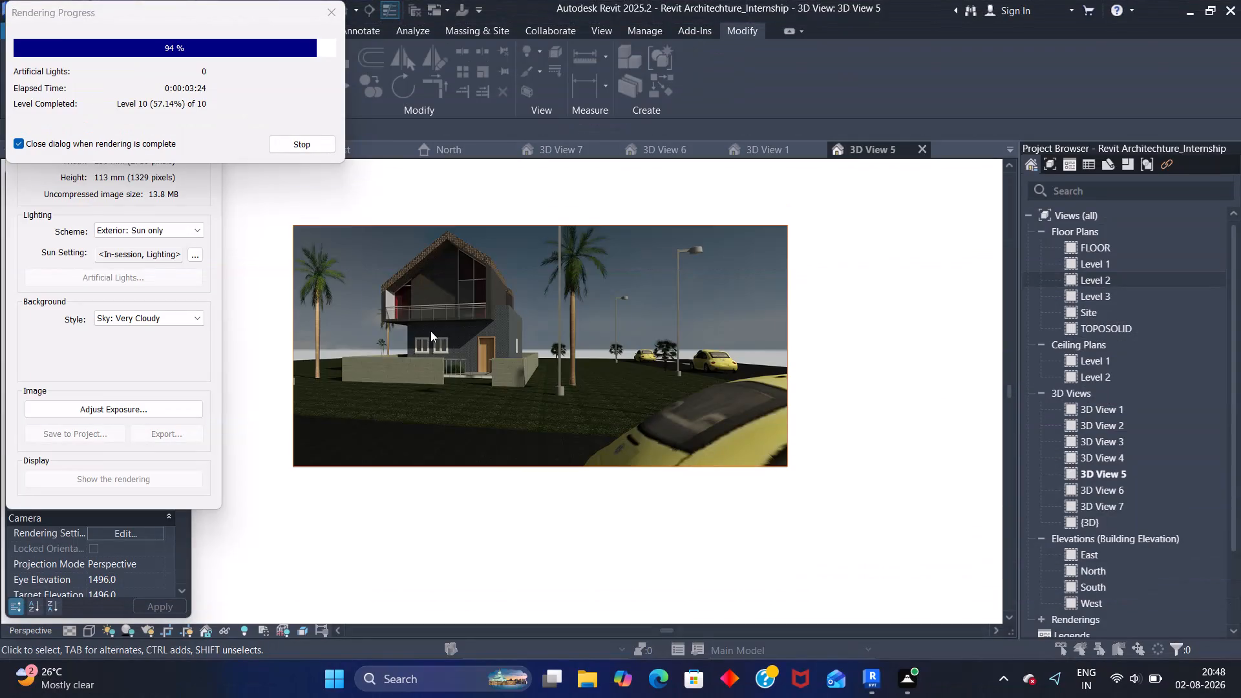
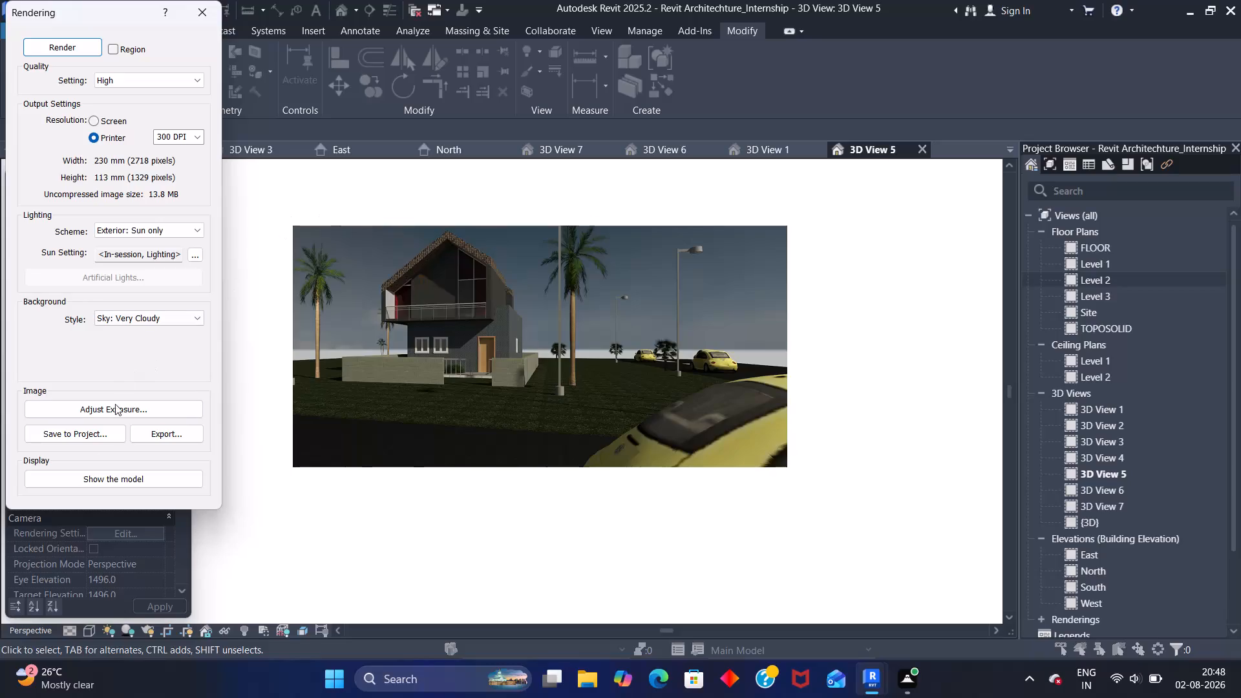
Save the finished High quality rendering of 3D View 5 to the project, accepting the suggested name.
left_click(94, 432)
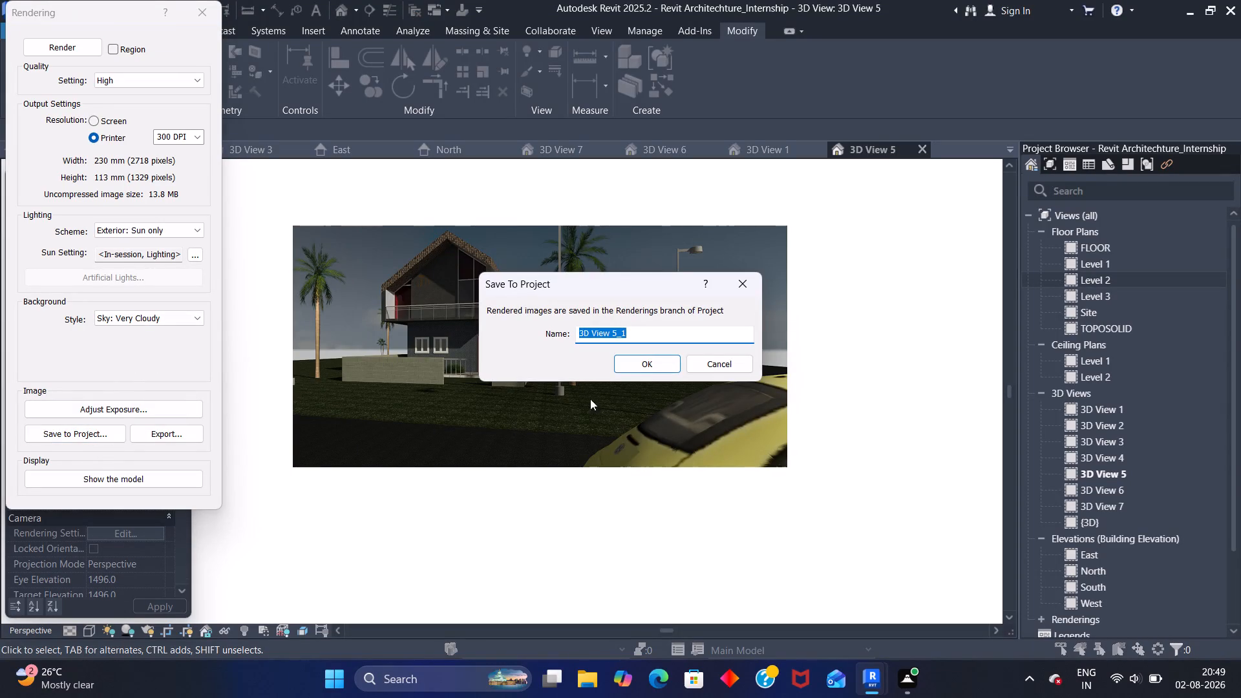
left_click(649, 364)
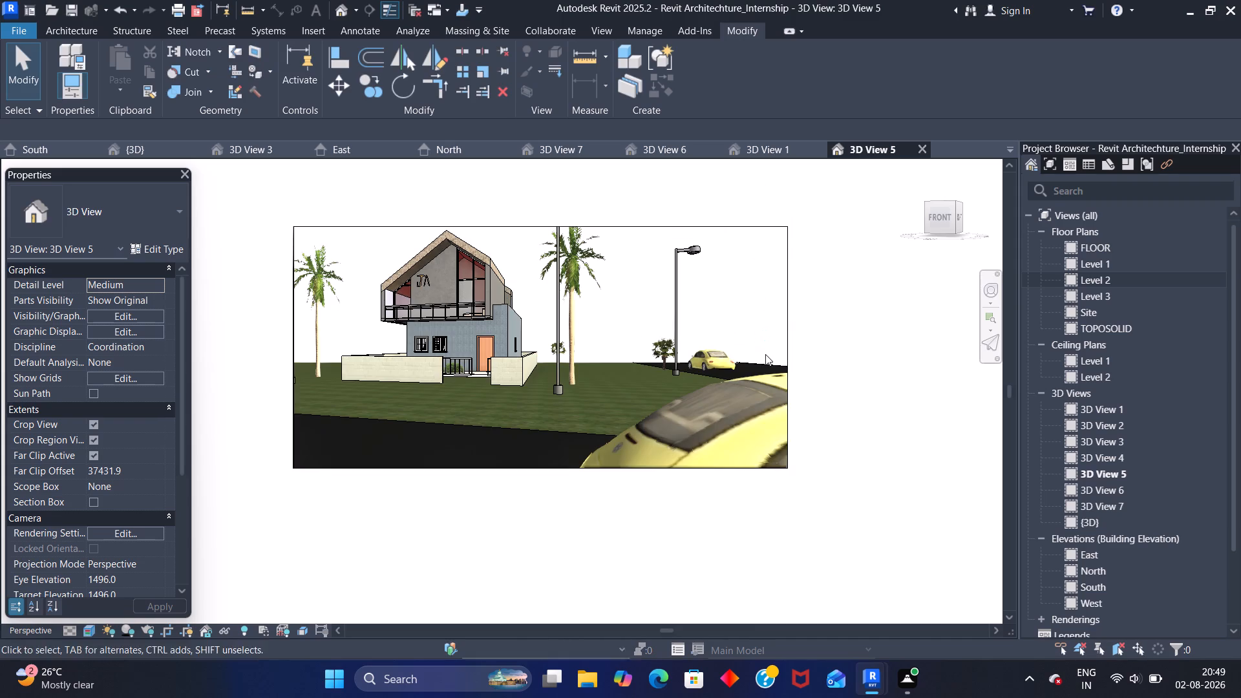
Inspect the house and street scene in 3D View 5, and review 3D View 1, 3D View 2 and 3D View 3.
scroll(782, 369, "down", 2)
scroll(707, 377, "up", 4)
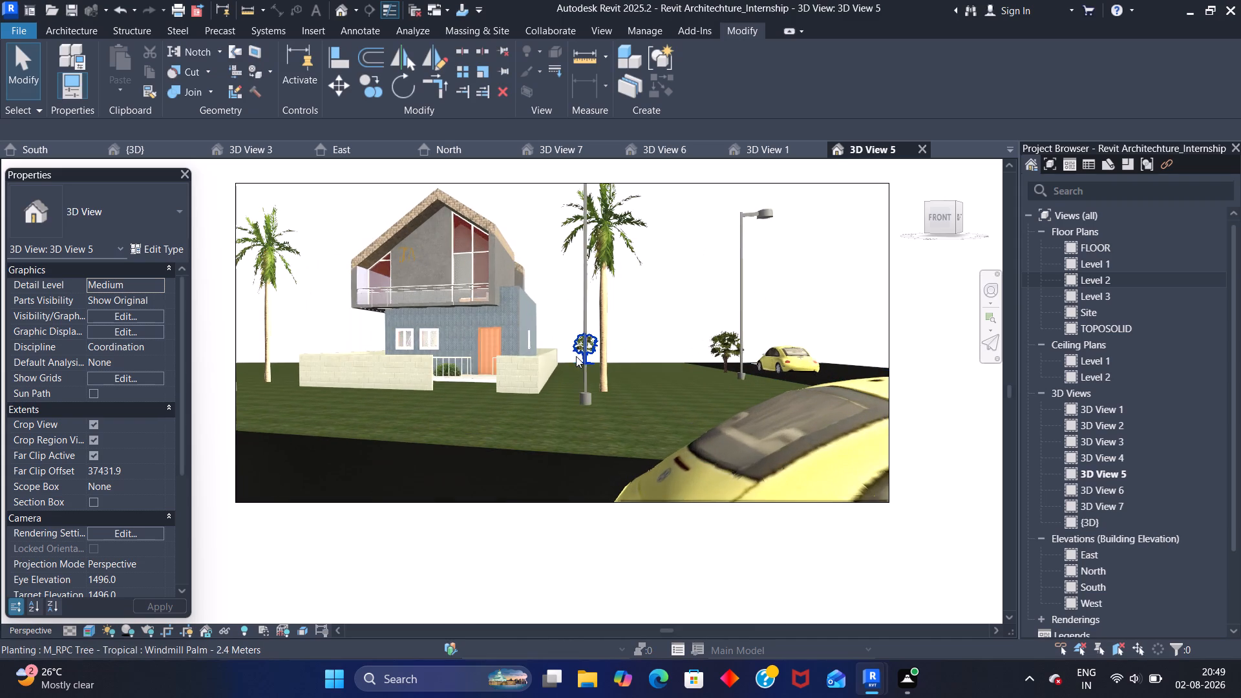
scroll(620, 308, "up", 4)
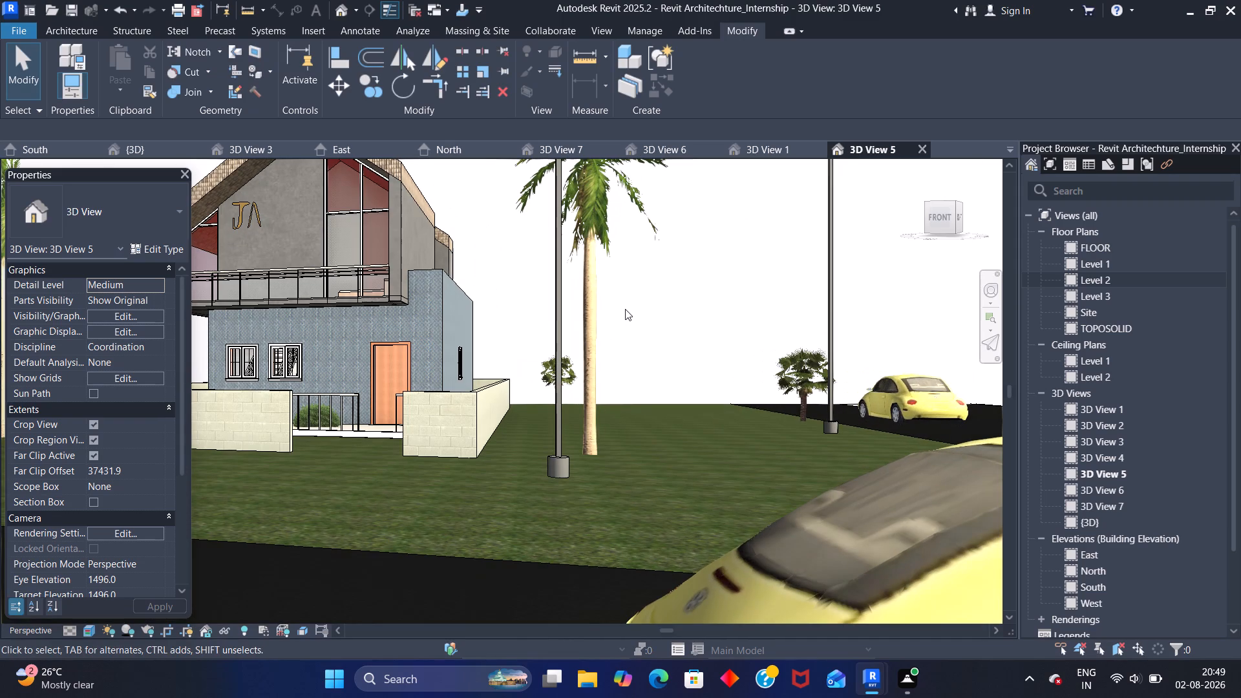
middle_click_drag(626, 309, 748, 339)
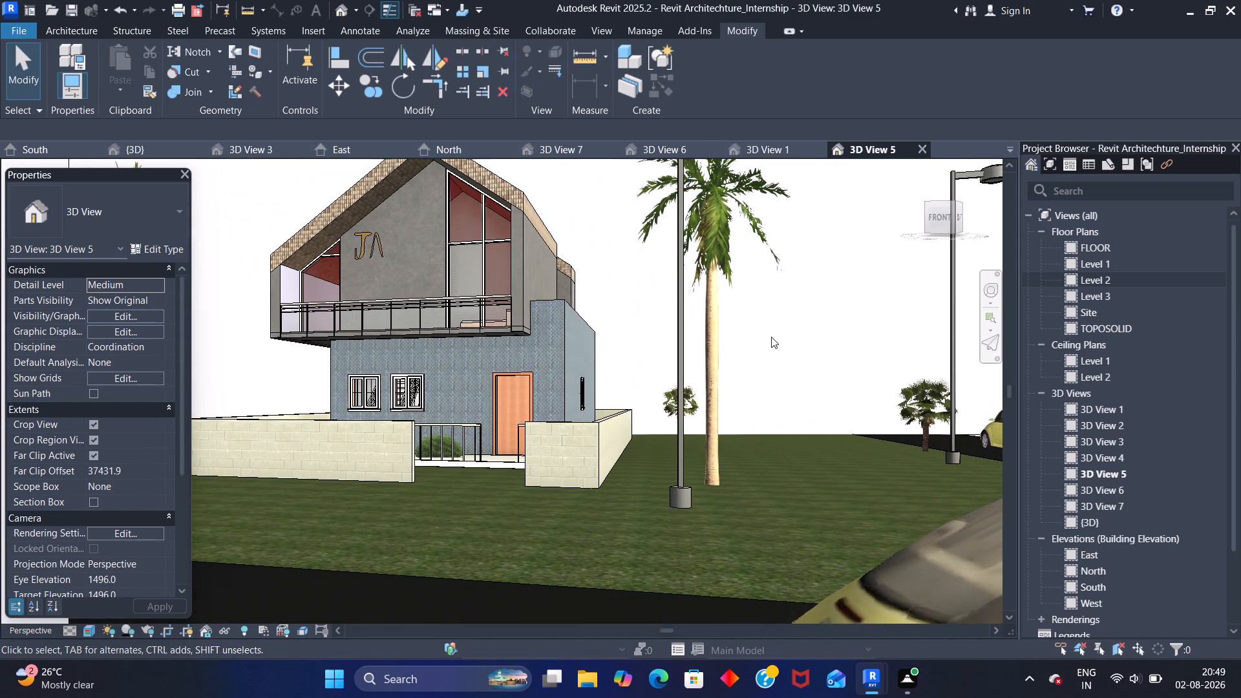
scroll(771, 337, "down", 2)
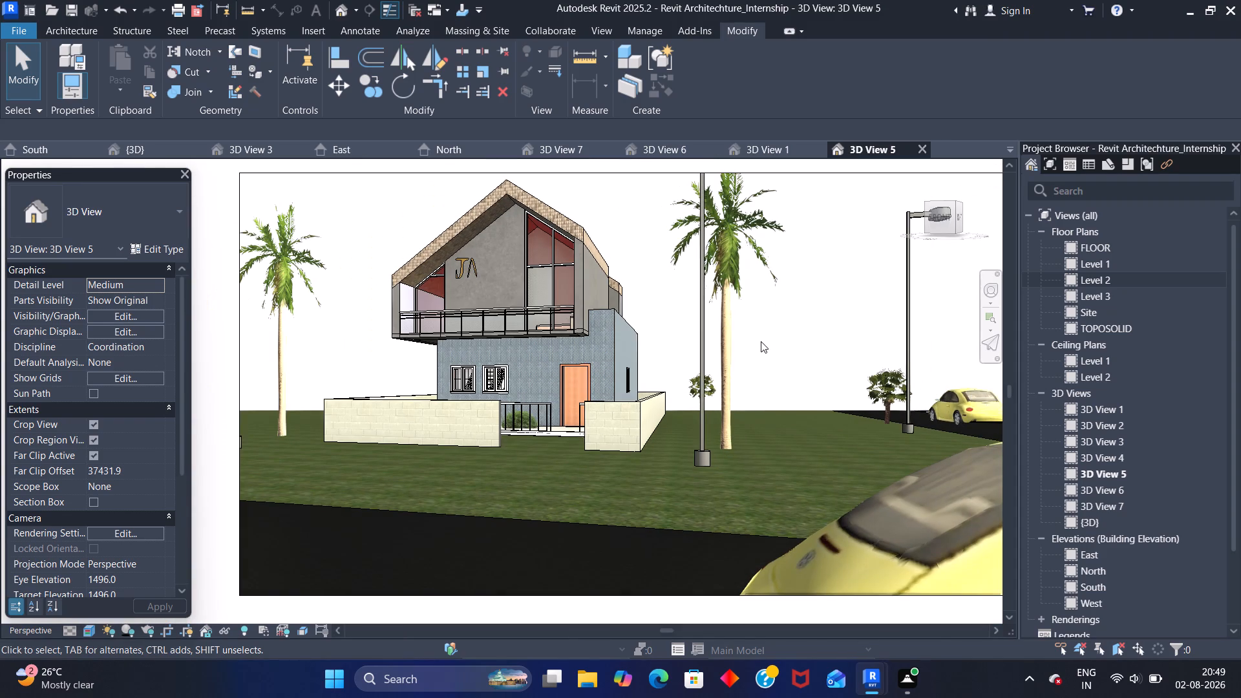
scroll(761, 341, "down", 1)
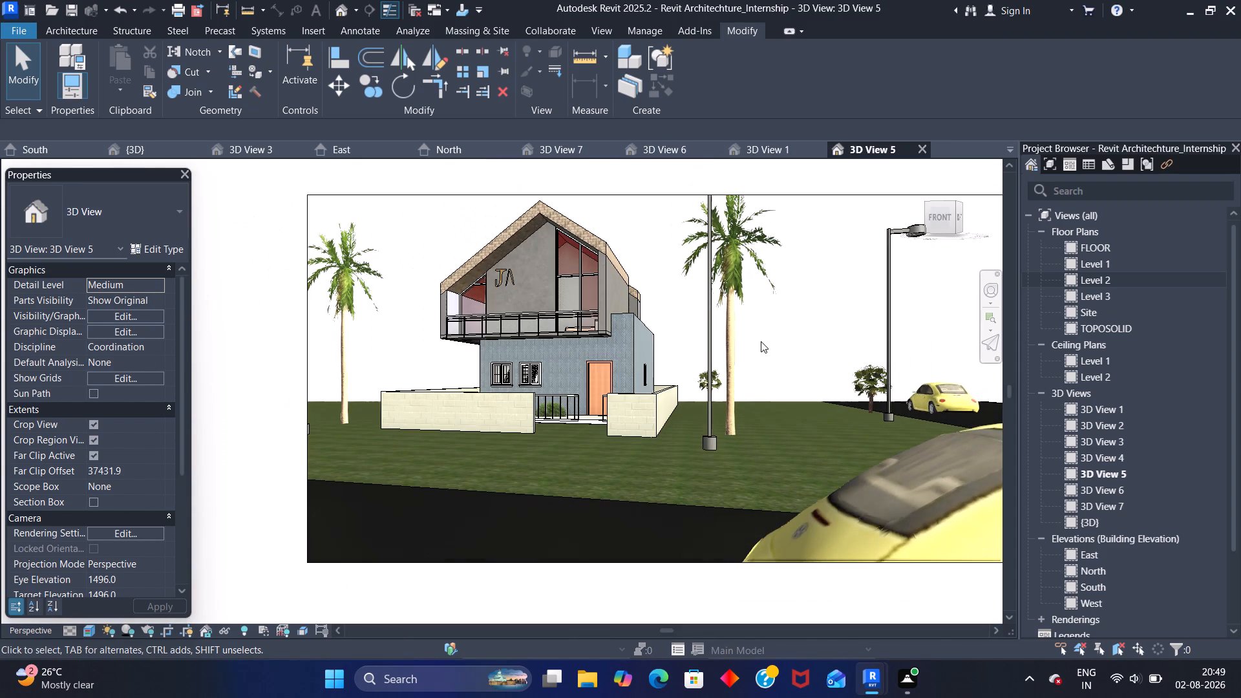
double_click(1099, 411)
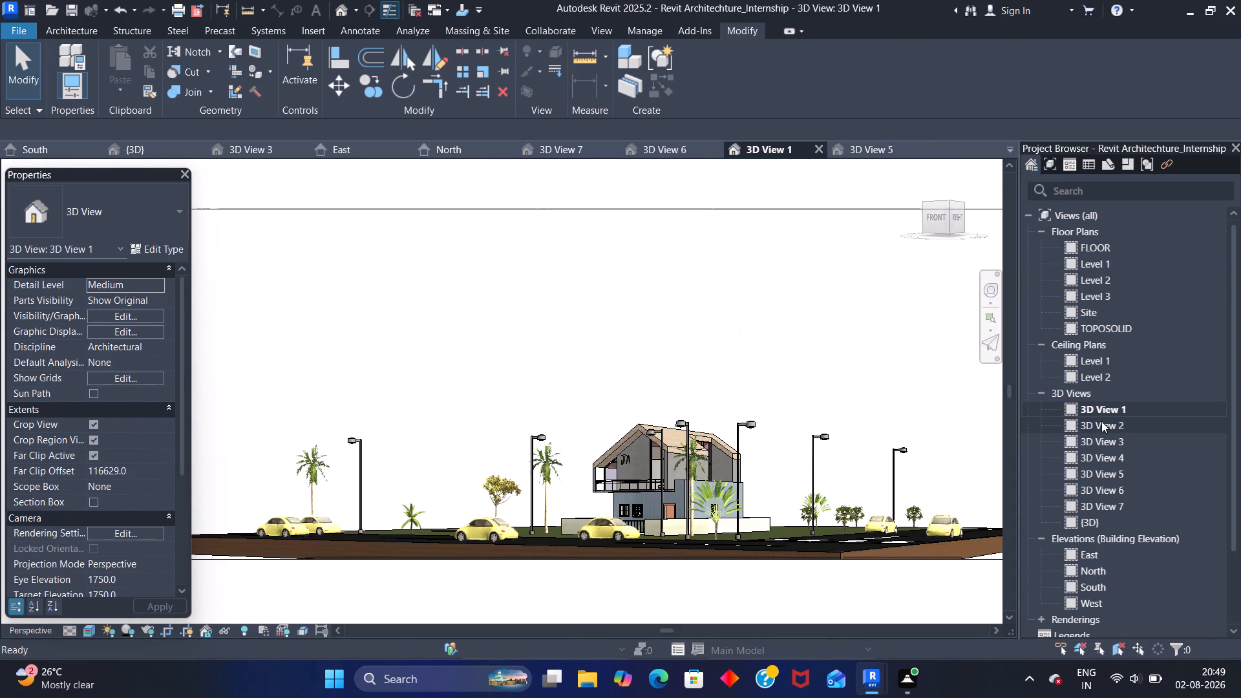
double_click(1101, 422)
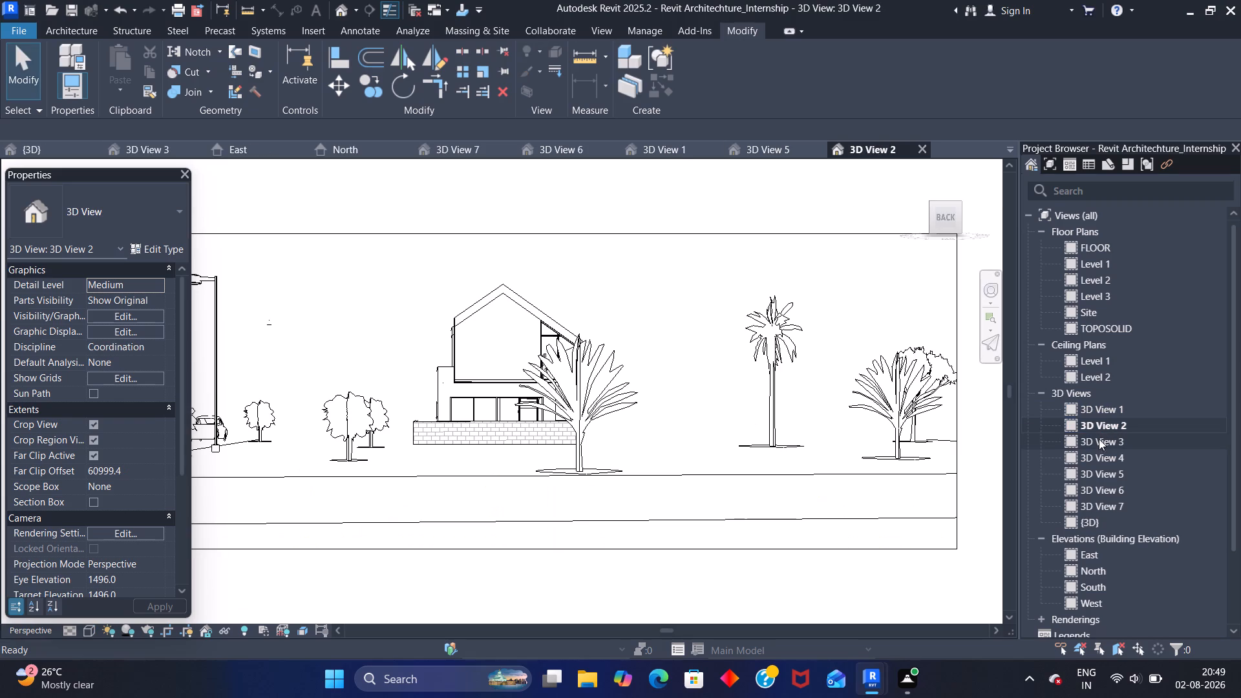
triple_click(1098, 441)
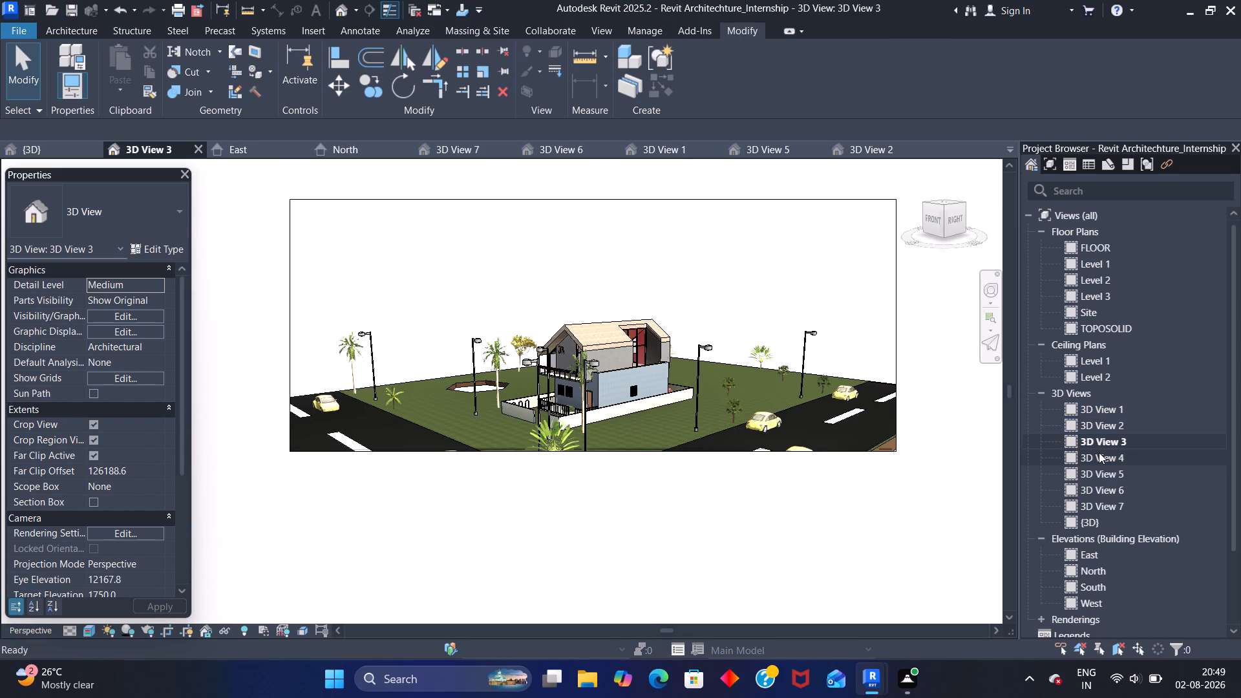
Check 3D View 4 and delete it from the project's 3D views.
double_click(1099, 452)
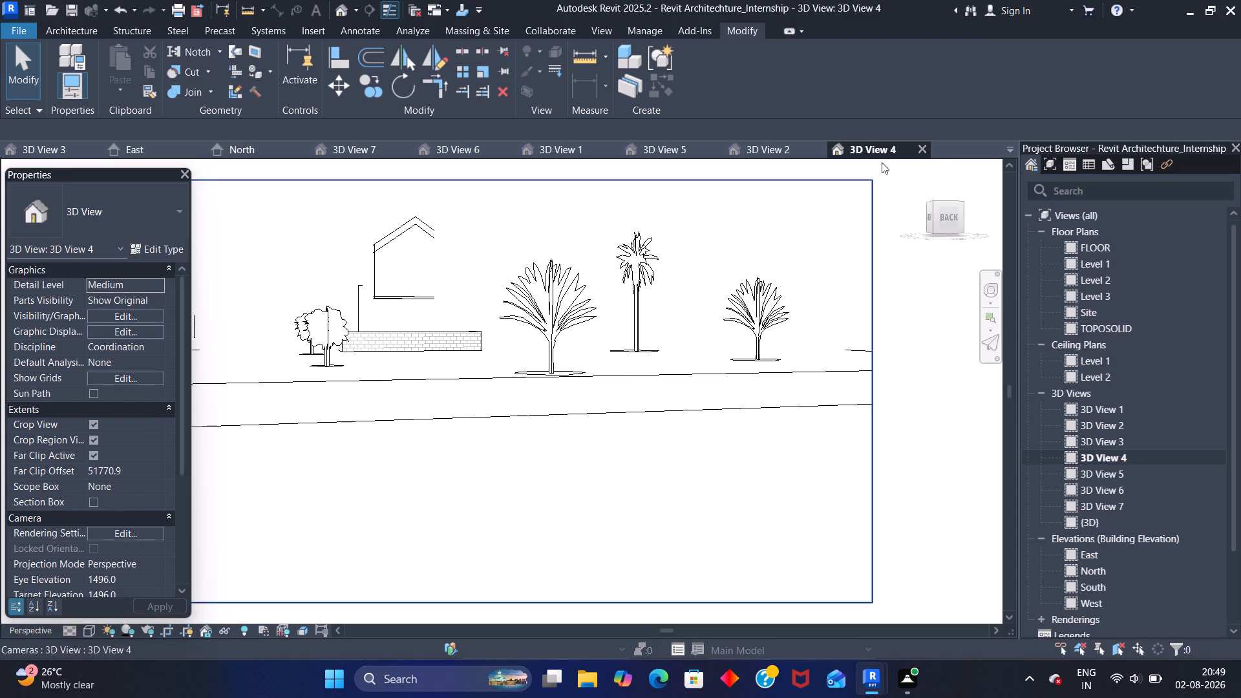
right_click(1147, 452)
left_click(1076, 275)
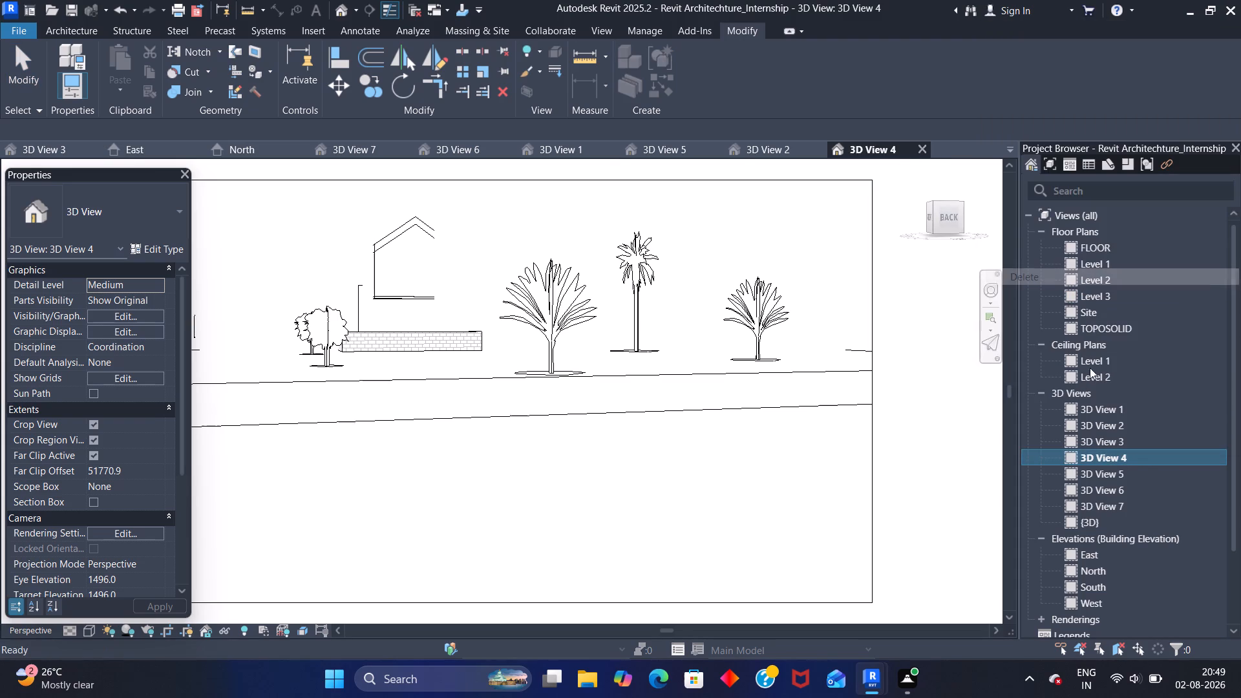
Compare 3D View 5, 3D View 6 and 3D View 7, and delete 3D View 6 from the project.
double_click(1118, 458)
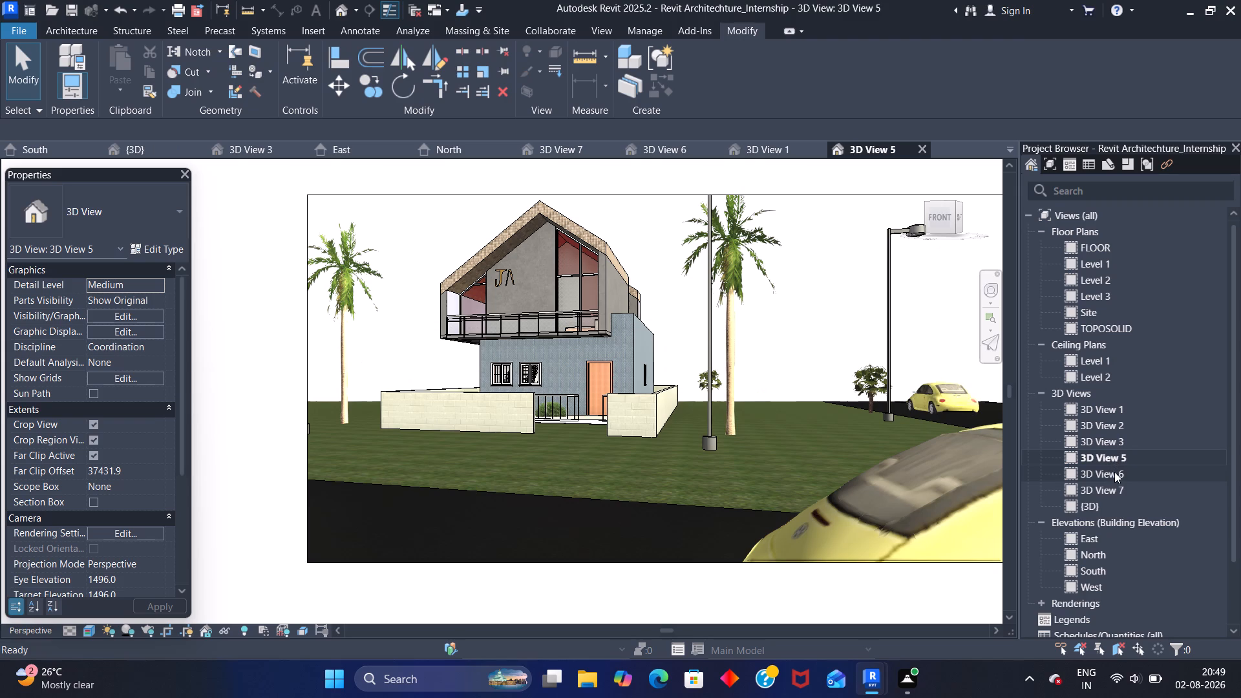
double_click(1114, 472)
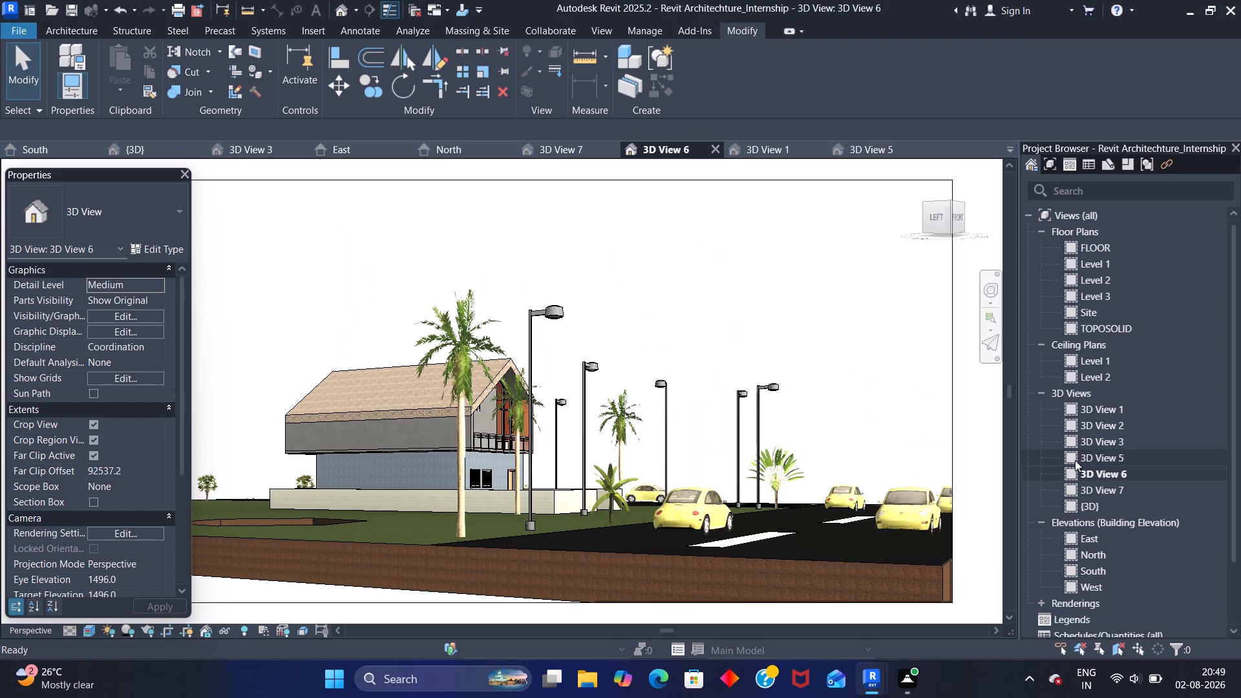
scroll(1041, 438, "down", 1)
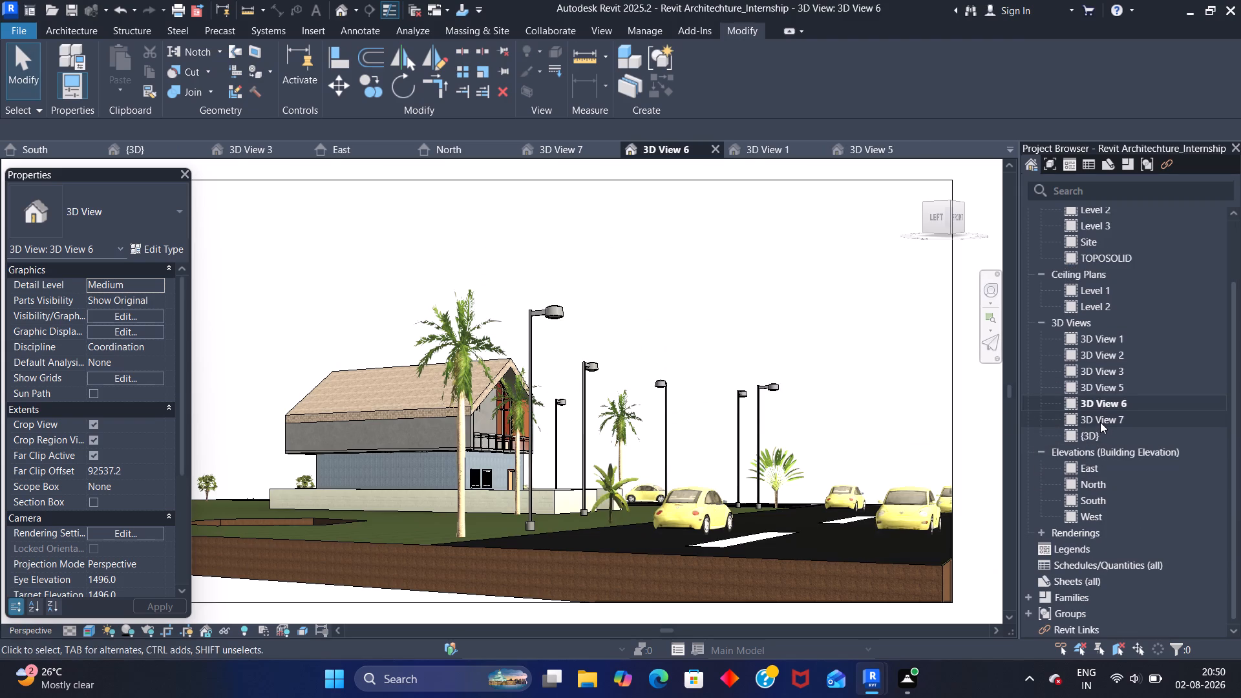
double_click(1100, 422)
left_click(1100, 423)
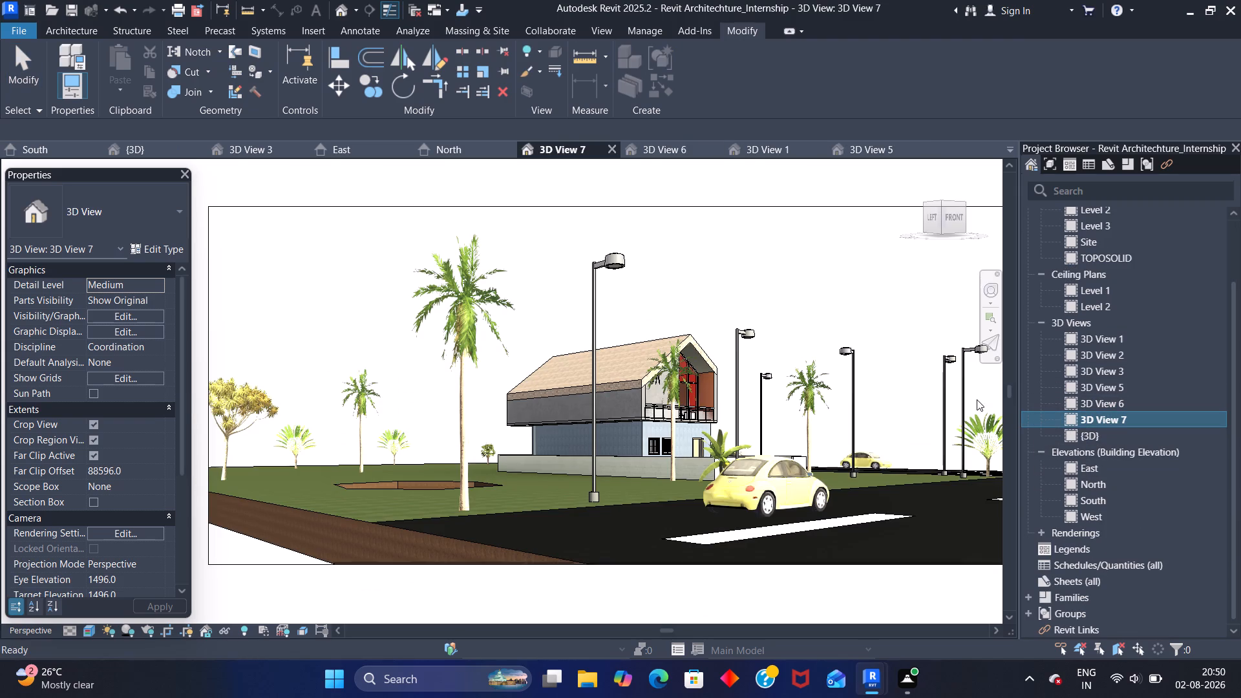
triple_click(1098, 399)
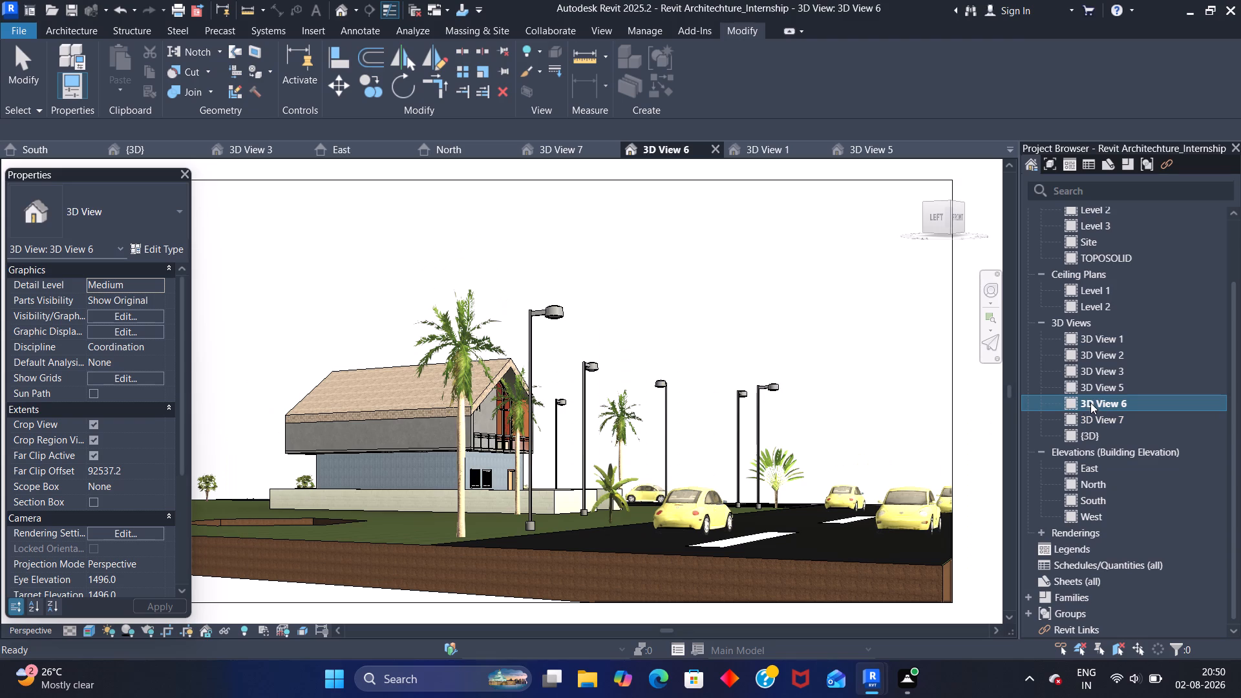
double_click(1098, 419)
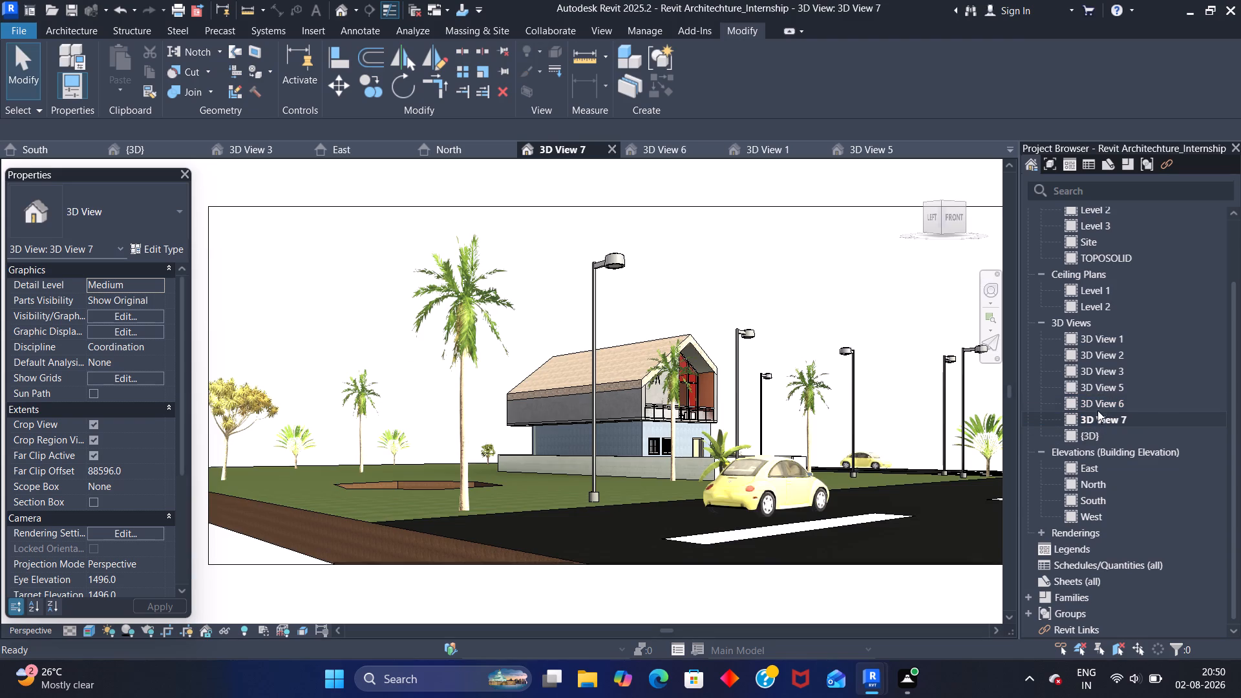
left_click(1103, 404)
right_click(1142, 399)
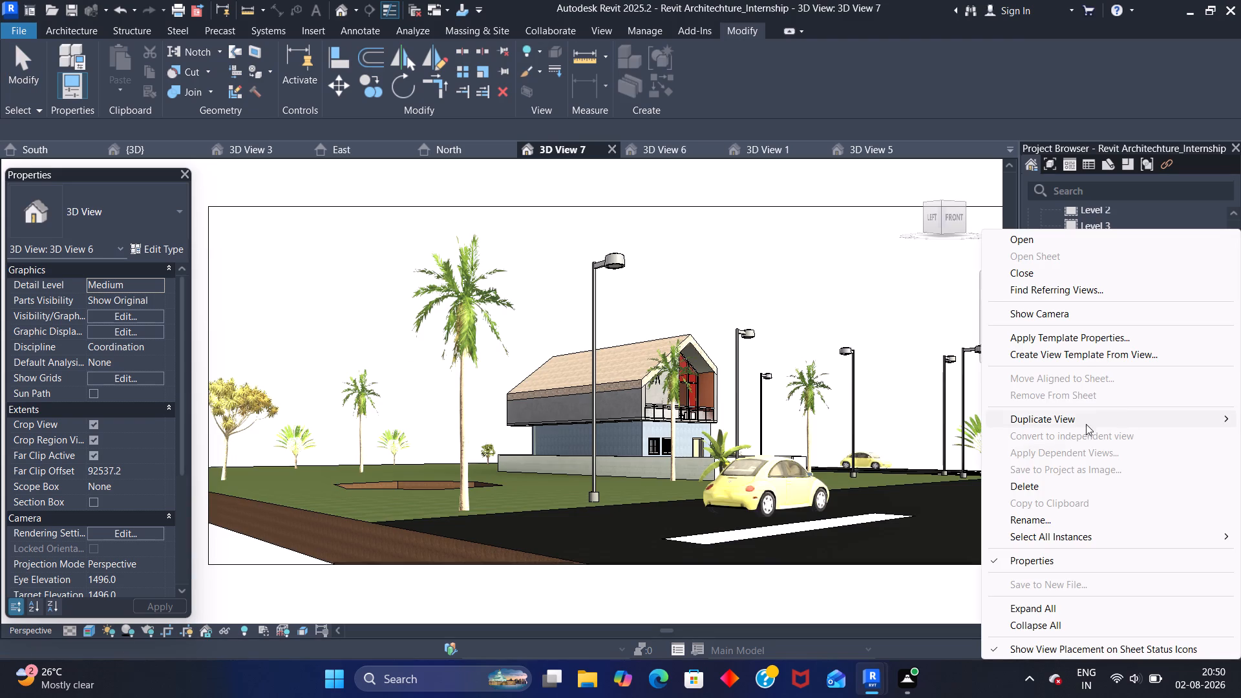
left_click(1058, 491)
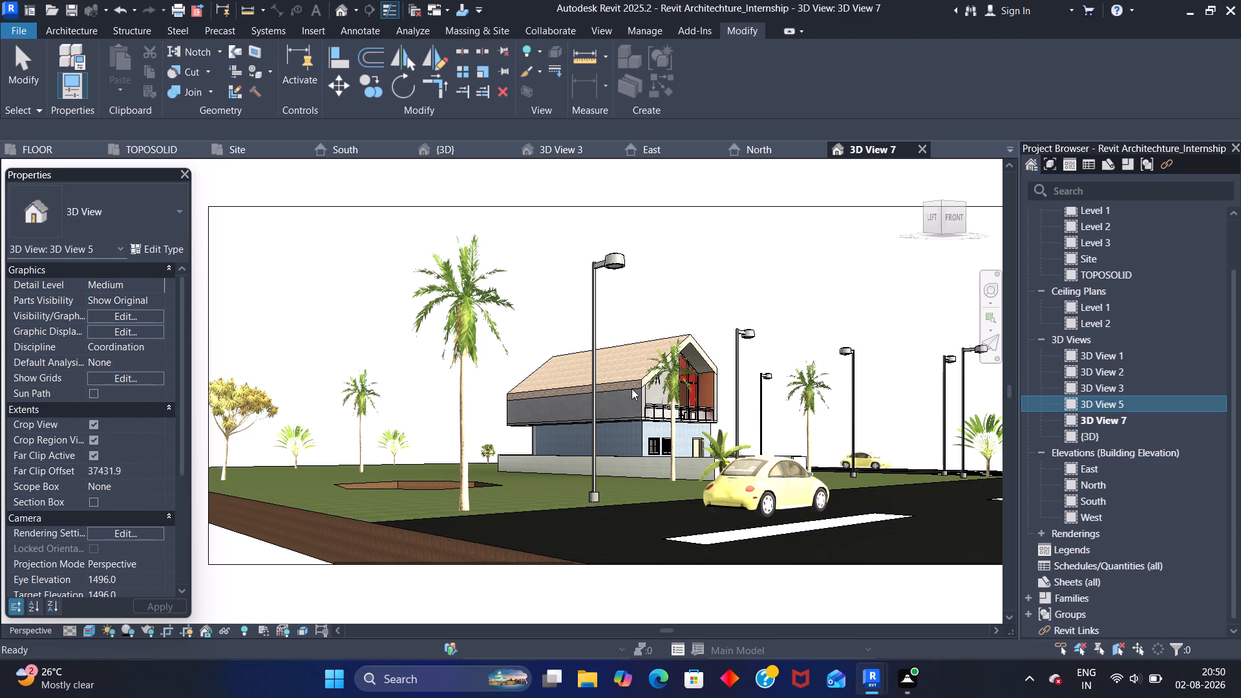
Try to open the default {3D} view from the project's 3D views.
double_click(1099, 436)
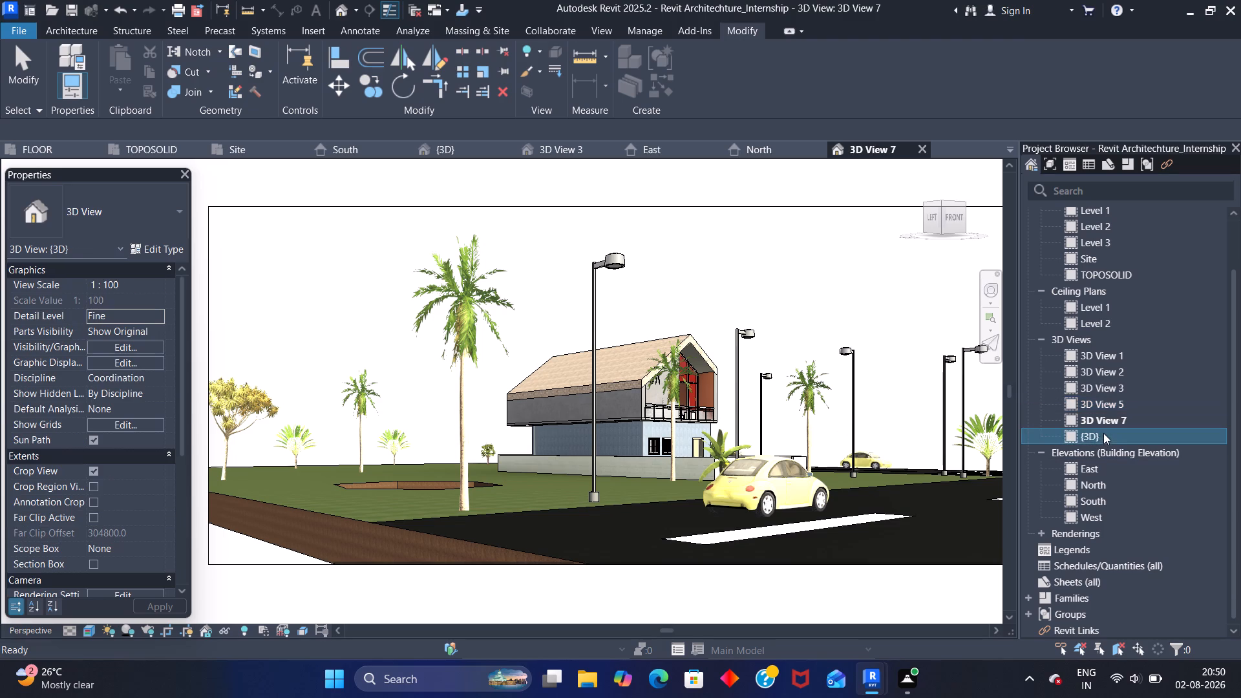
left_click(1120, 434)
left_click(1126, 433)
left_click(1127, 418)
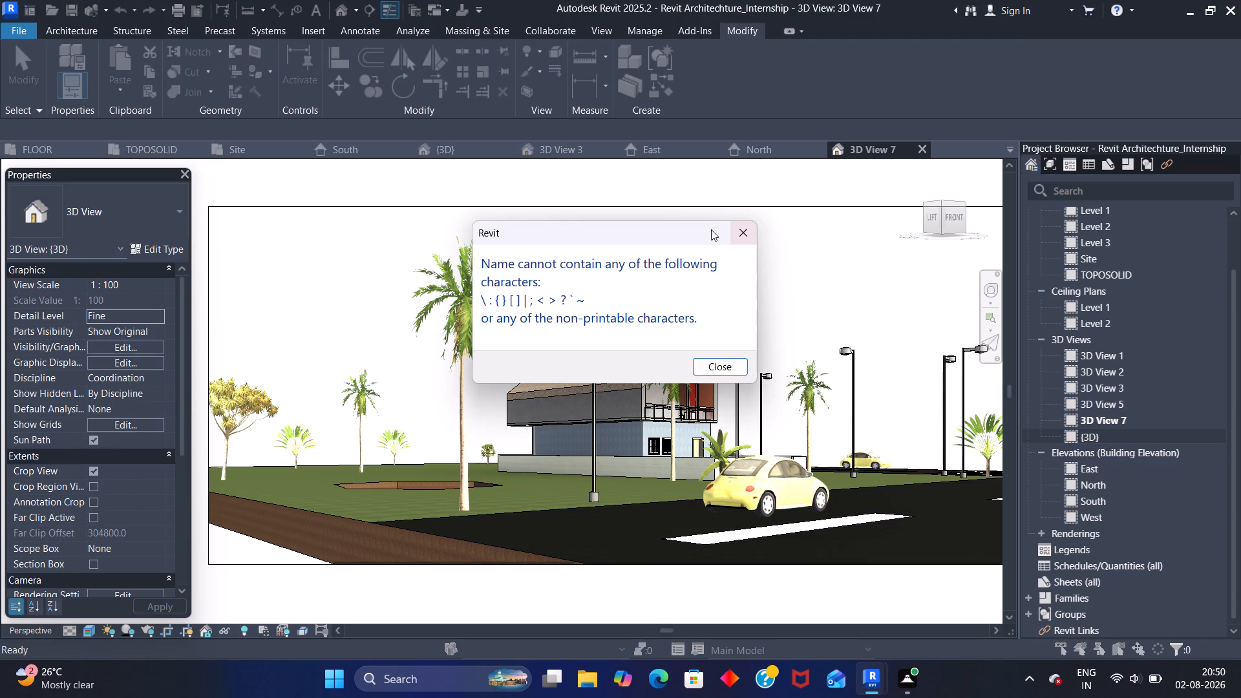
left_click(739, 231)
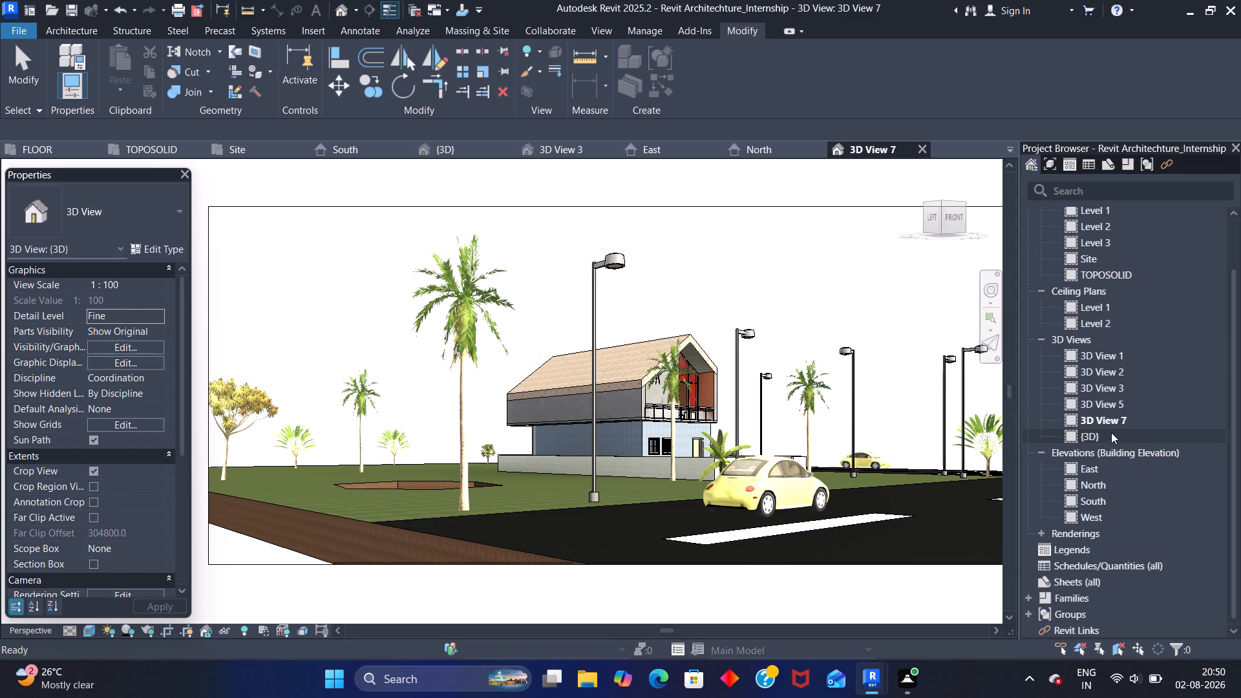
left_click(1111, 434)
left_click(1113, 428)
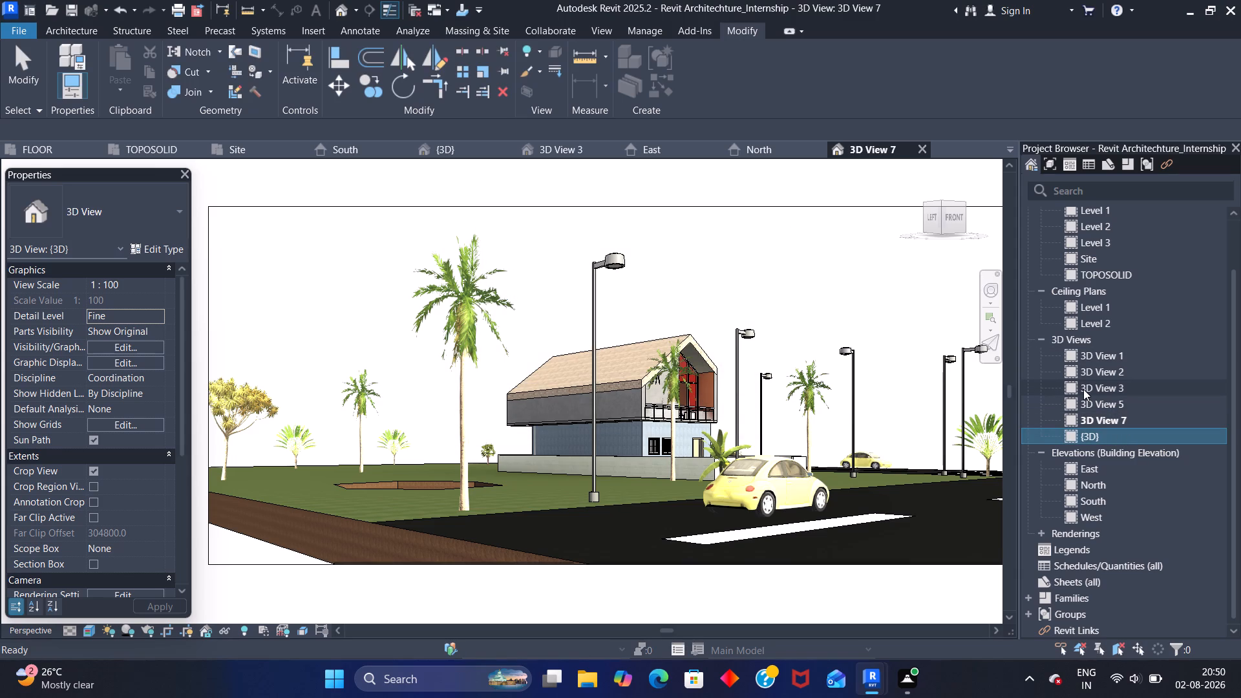
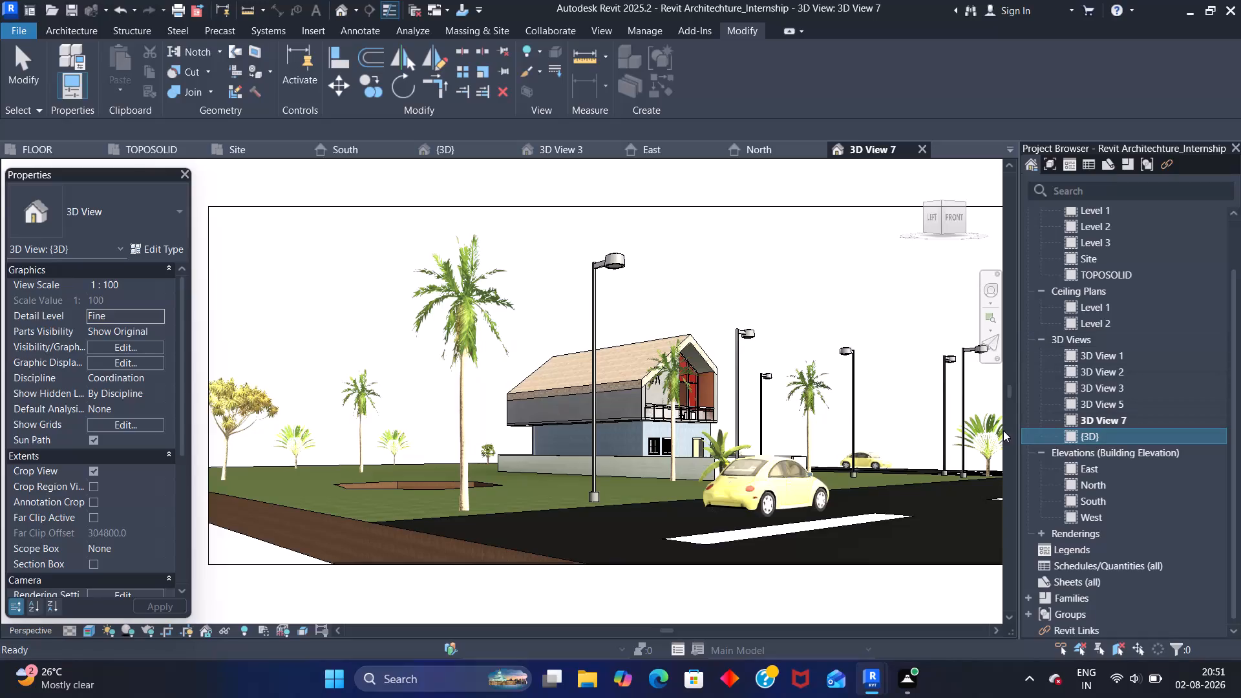
Open the default {3D} view and examine the house's exposed upper-floor rooms from above.
scroll(712, 365, "down", 1)
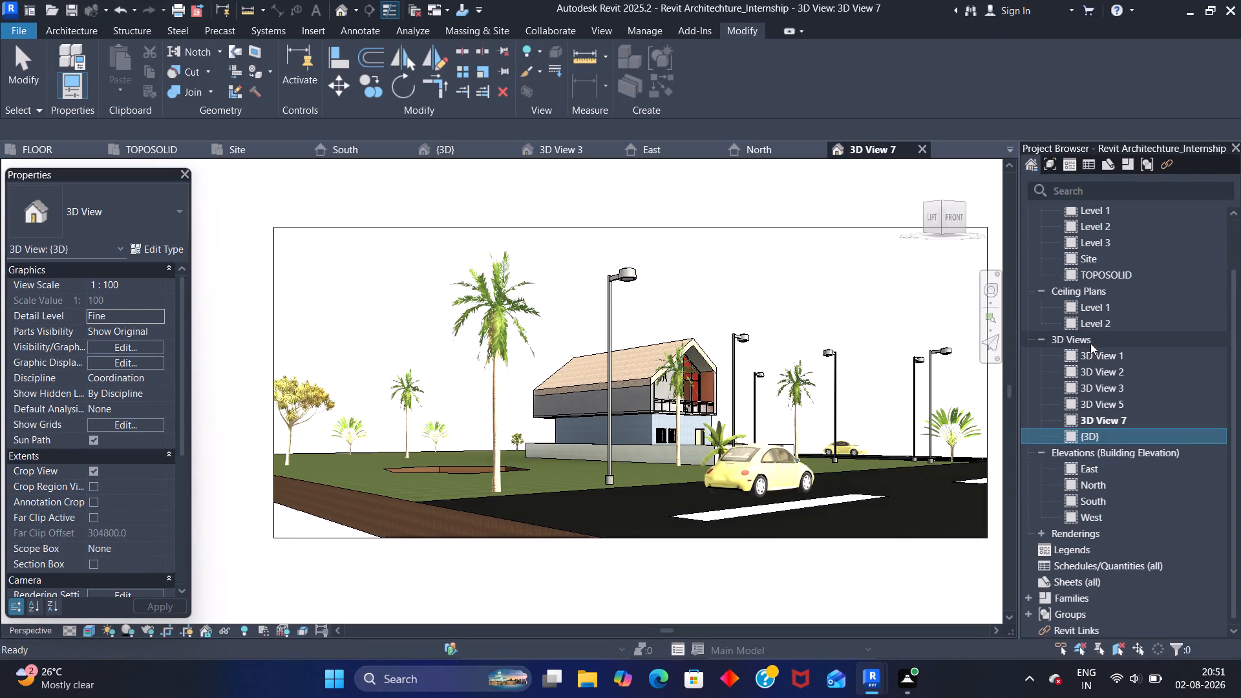
scroll(1107, 440, "down", 1)
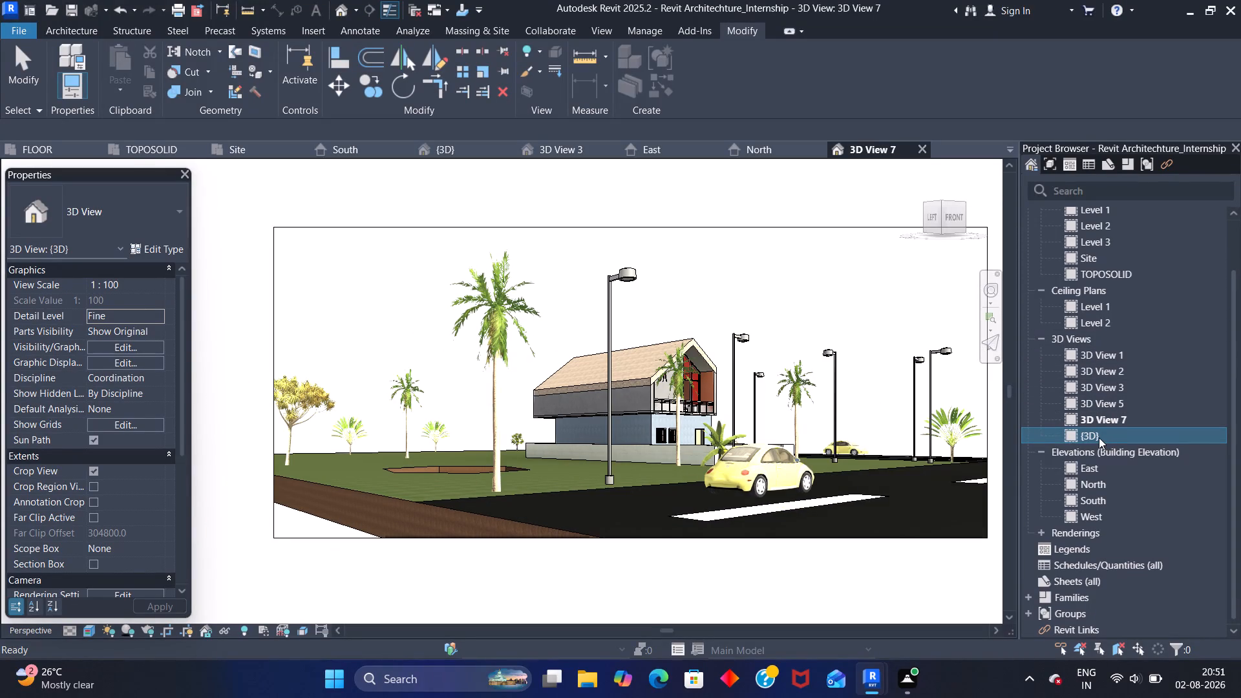
double_click(1123, 436)
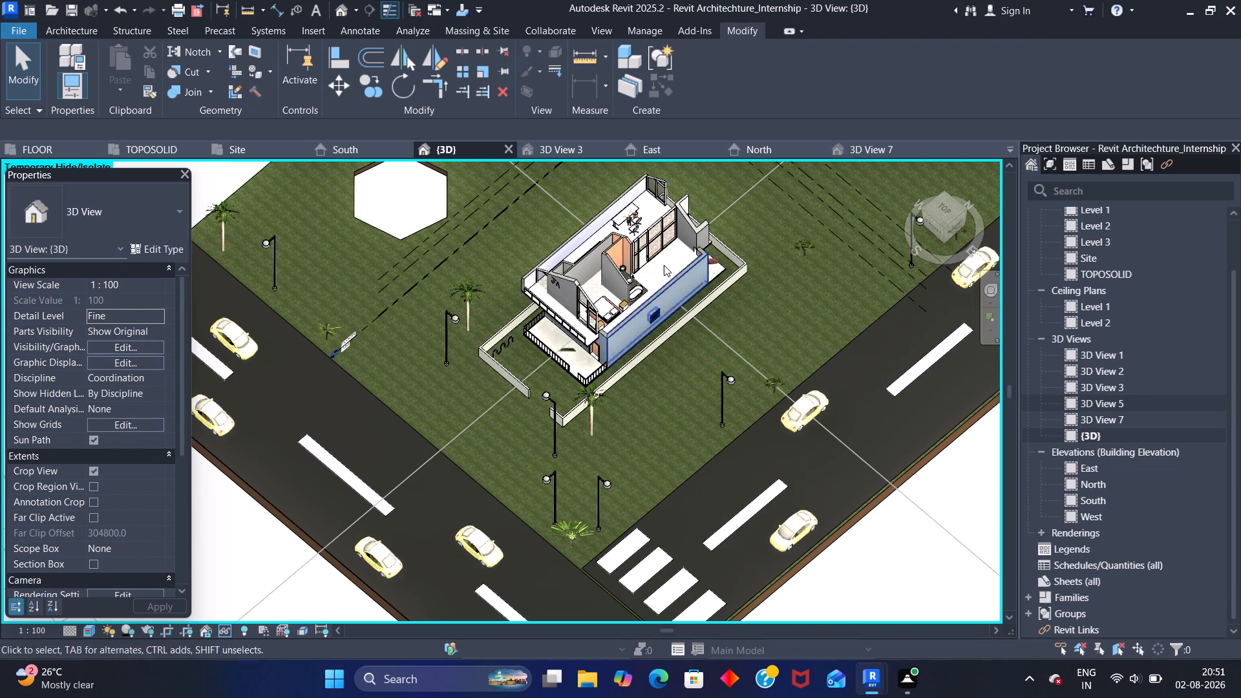
scroll(664, 265, "up", 5)
middle_click_drag(673, 270, 630, 188, "shift")
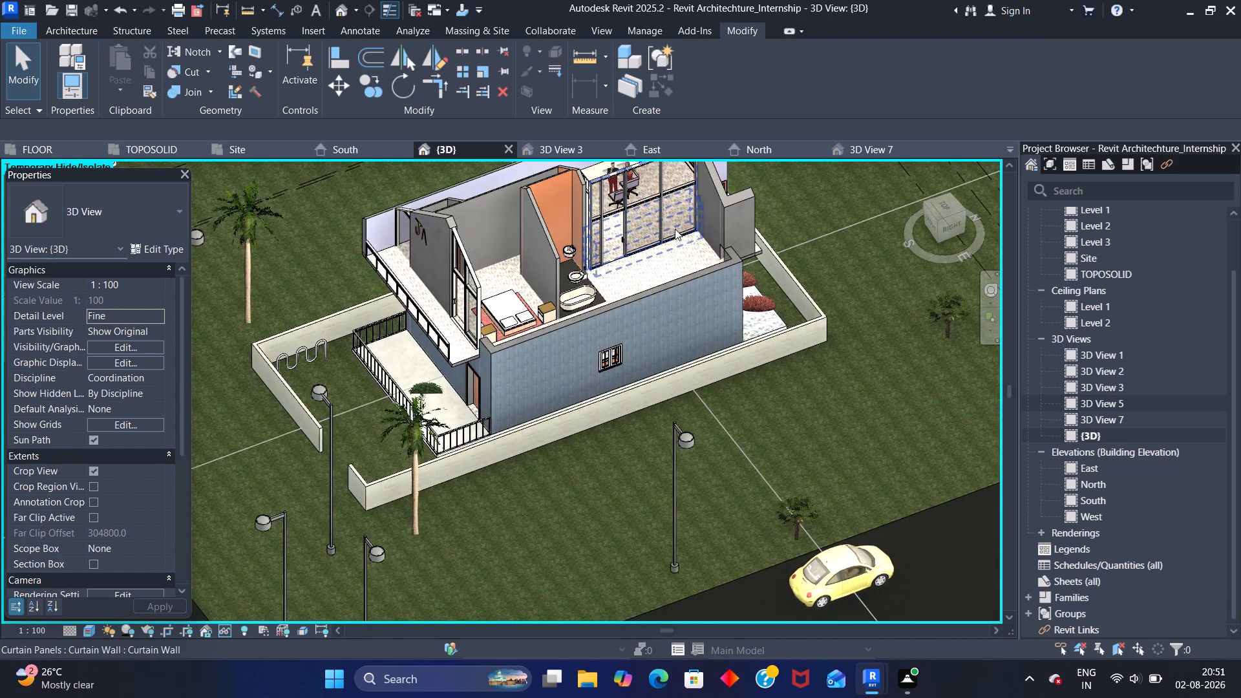
middle_click_drag(684, 241, 620, 242, "shift")
scroll(684, 241, "up", 1, "shift")
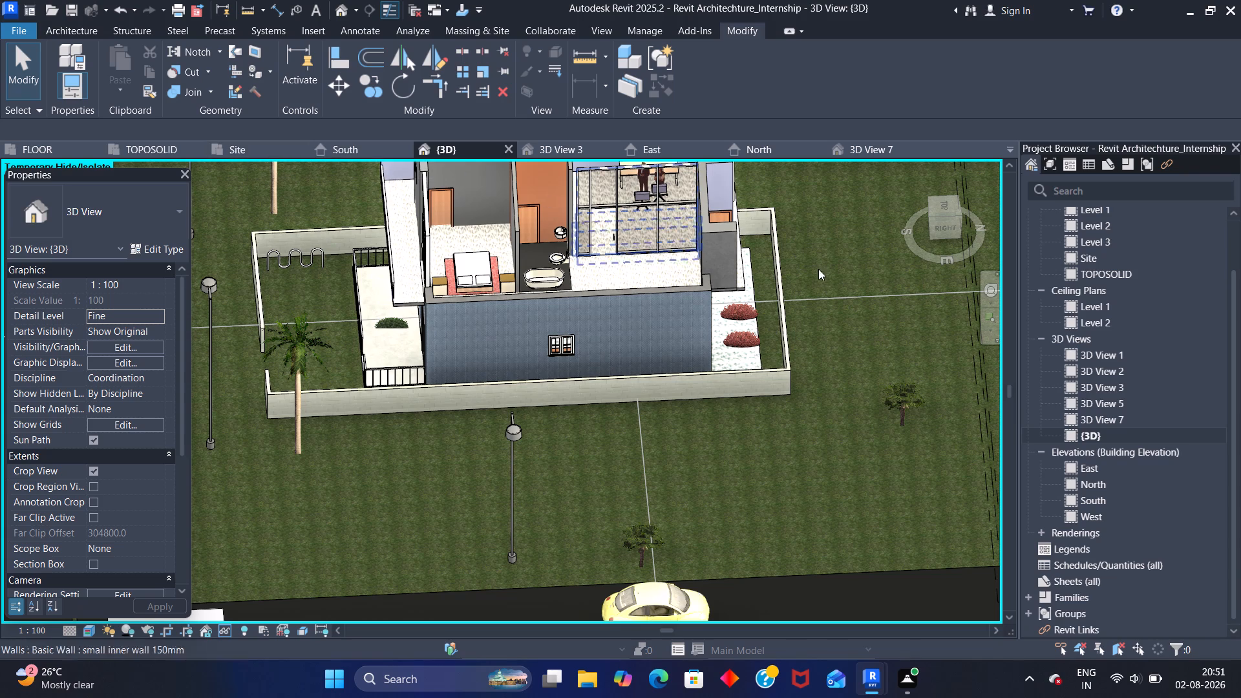
Open the Level 2 and Level 3 floor plans and examine the house layout and its surroundings.
double_click(1112, 229)
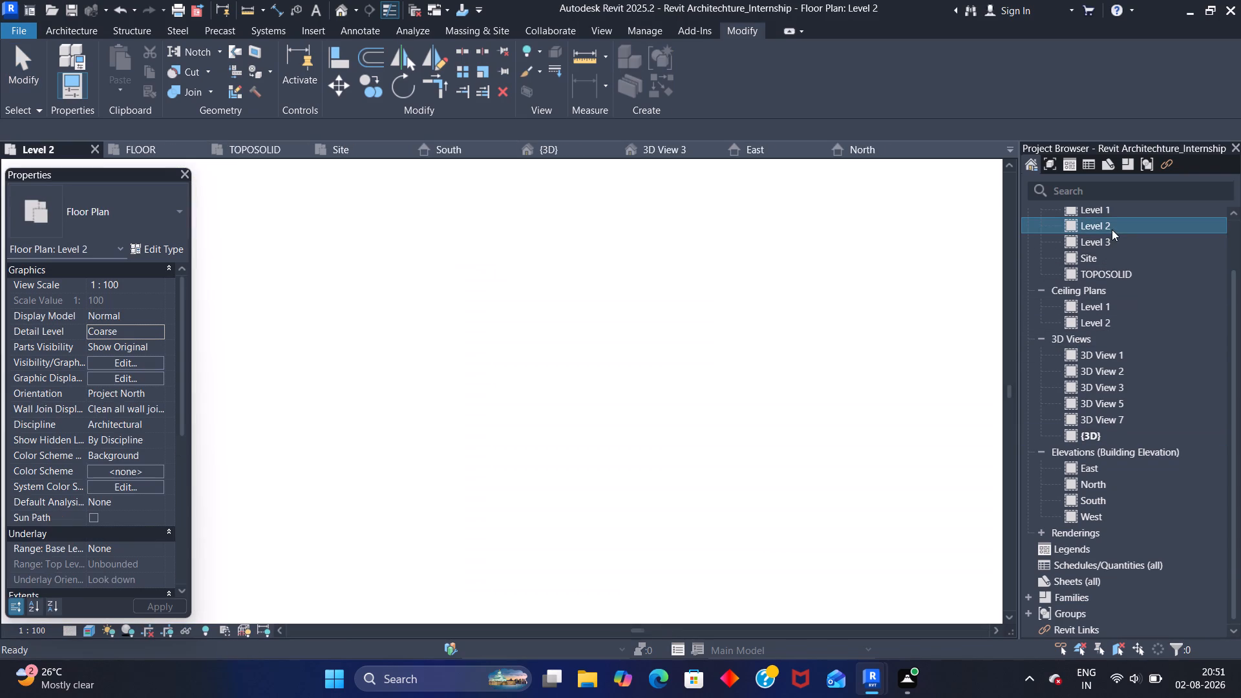
middle_click_drag(685, 317, 682, 265)
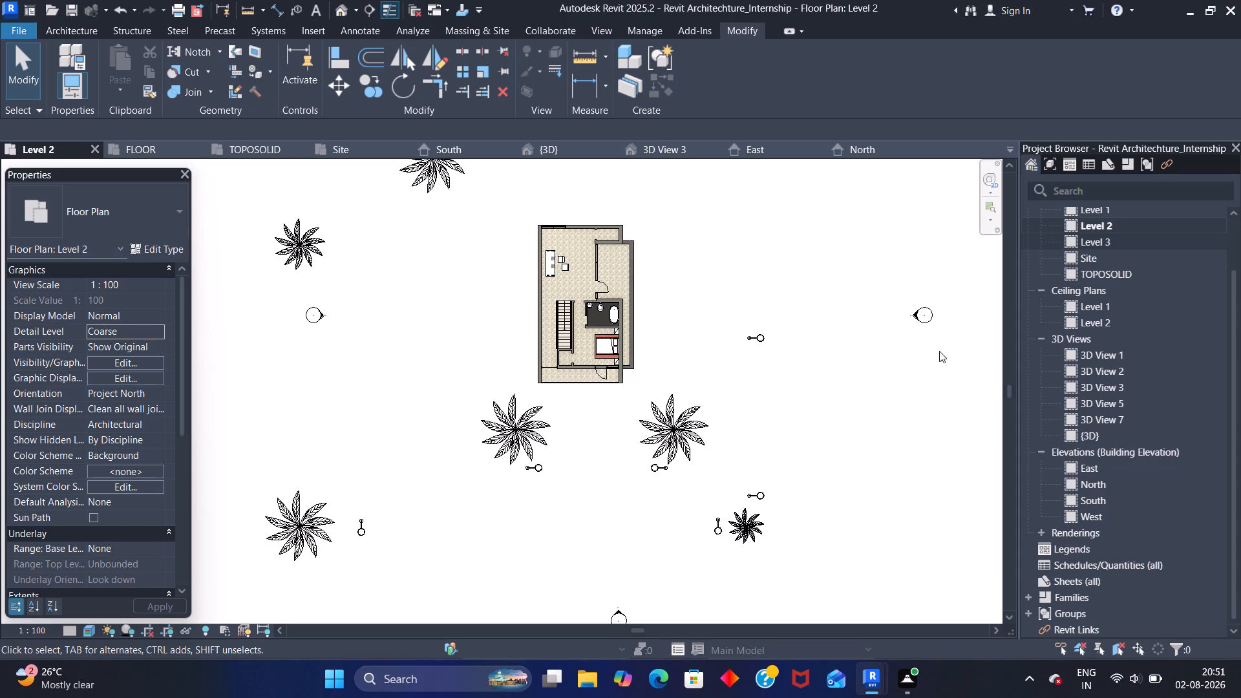
triple_click(1119, 241)
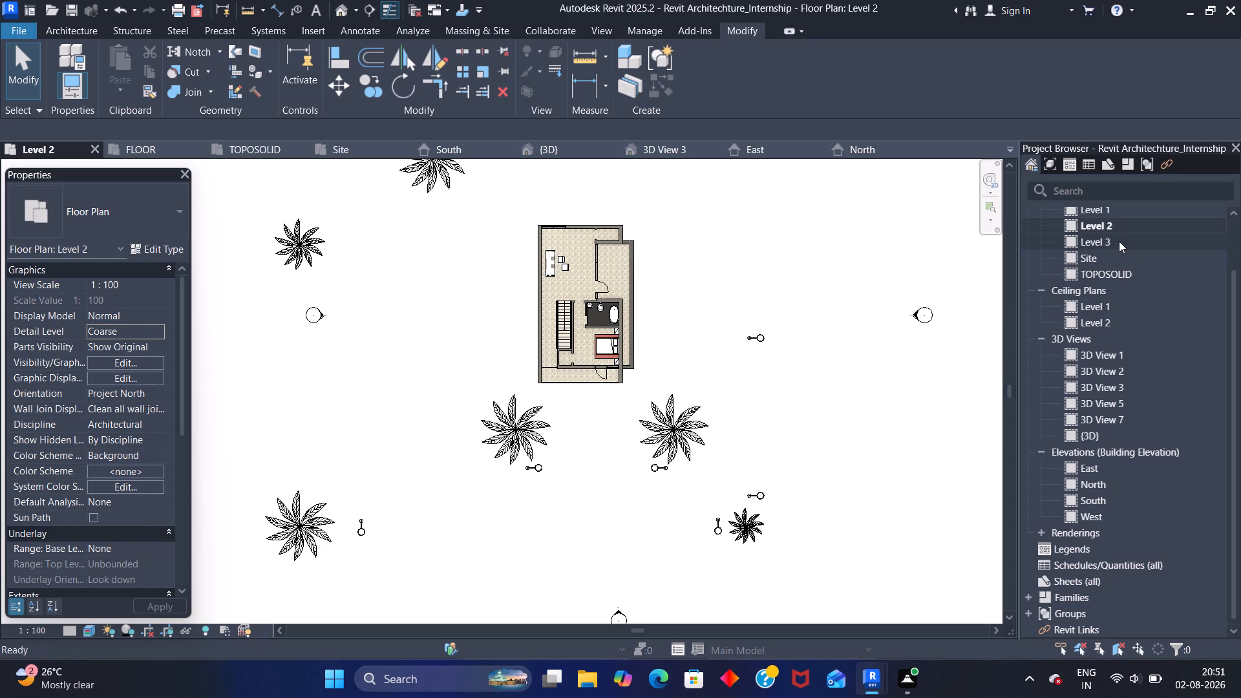
left_click(1119, 241)
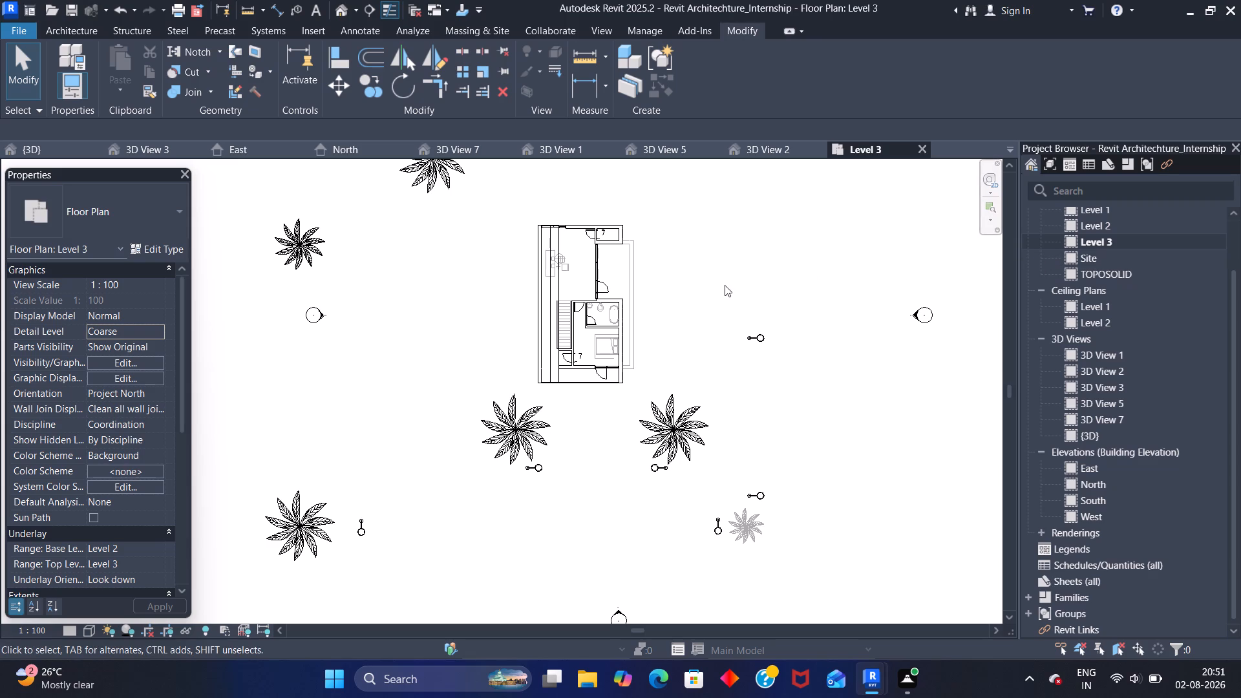
middle_click_drag(682, 283, 653, 255)
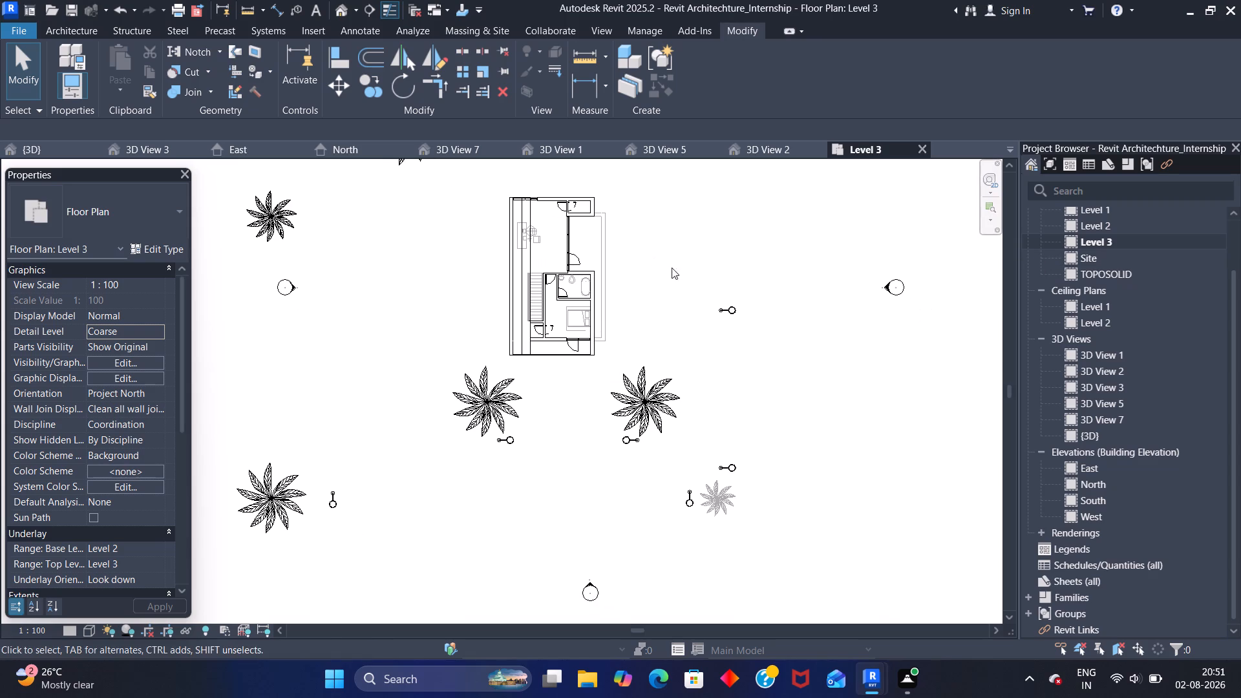
middle_click_drag(679, 276, 664, 268)
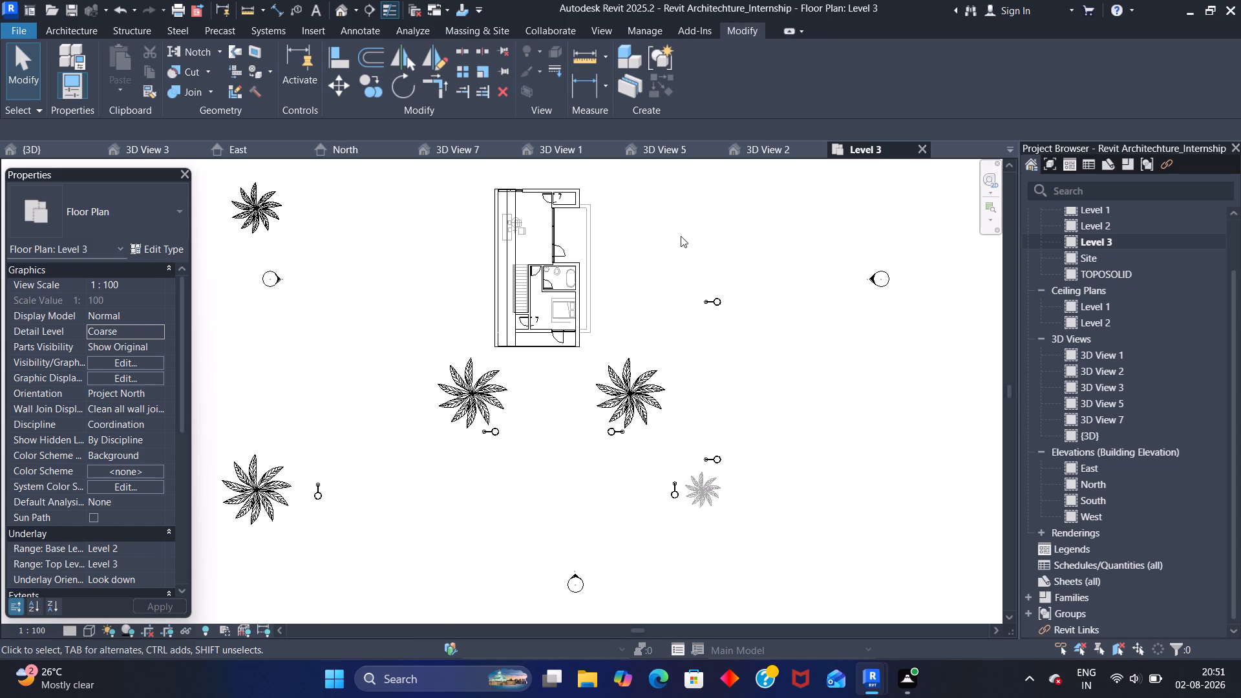
middle_click_drag(663, 242, 653, 295)
scroll(629, 337, "down", 1)
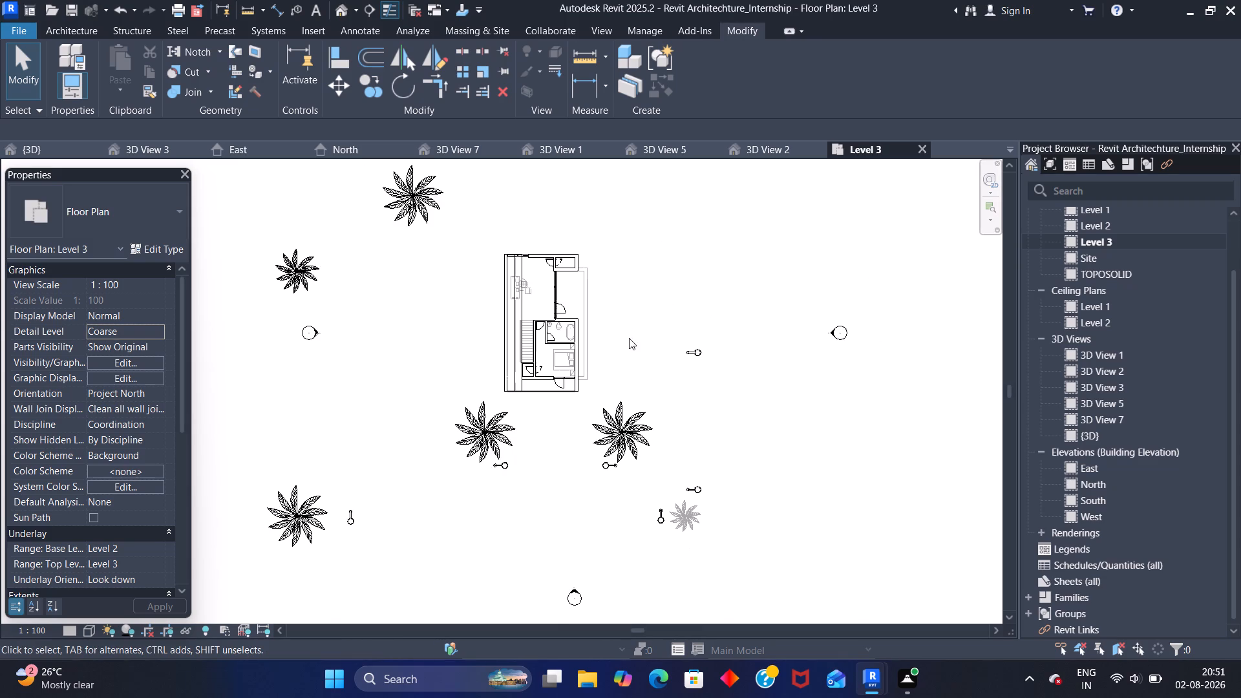
middle_click_drag(631, 296, 591, 316)
scroll(610, 295, "down", 2)
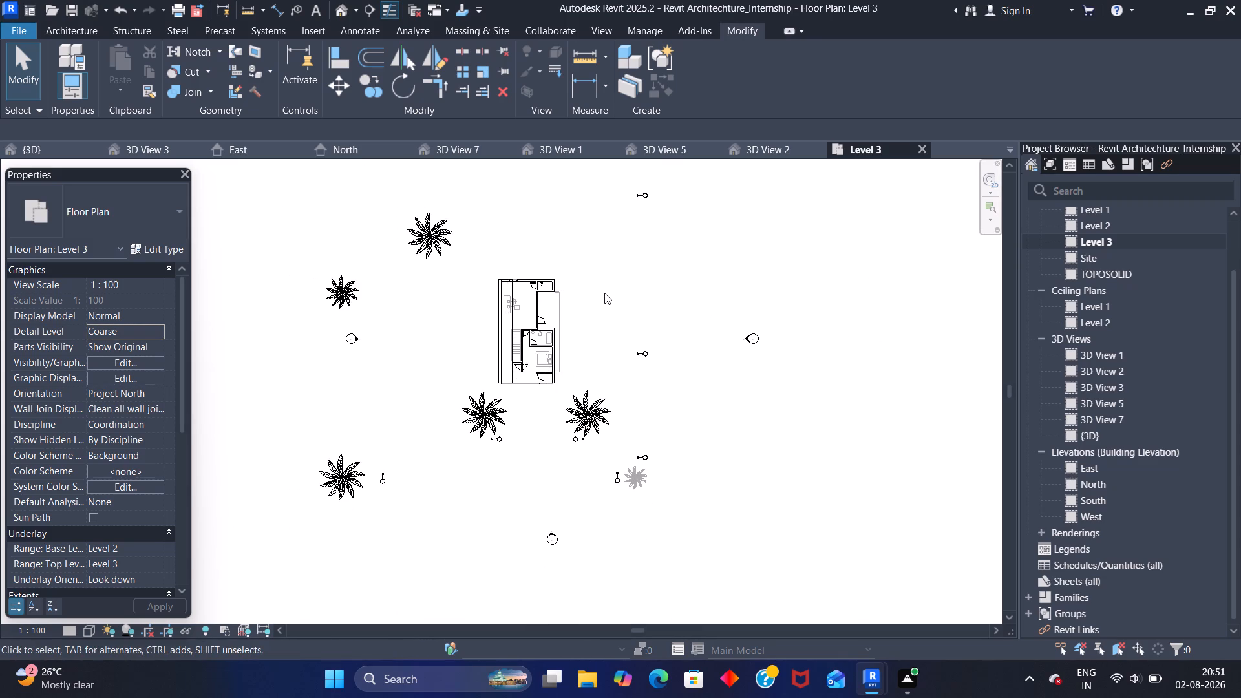
middle_click(604, 293)
middle_click_drag(610, 305, 563, 304)
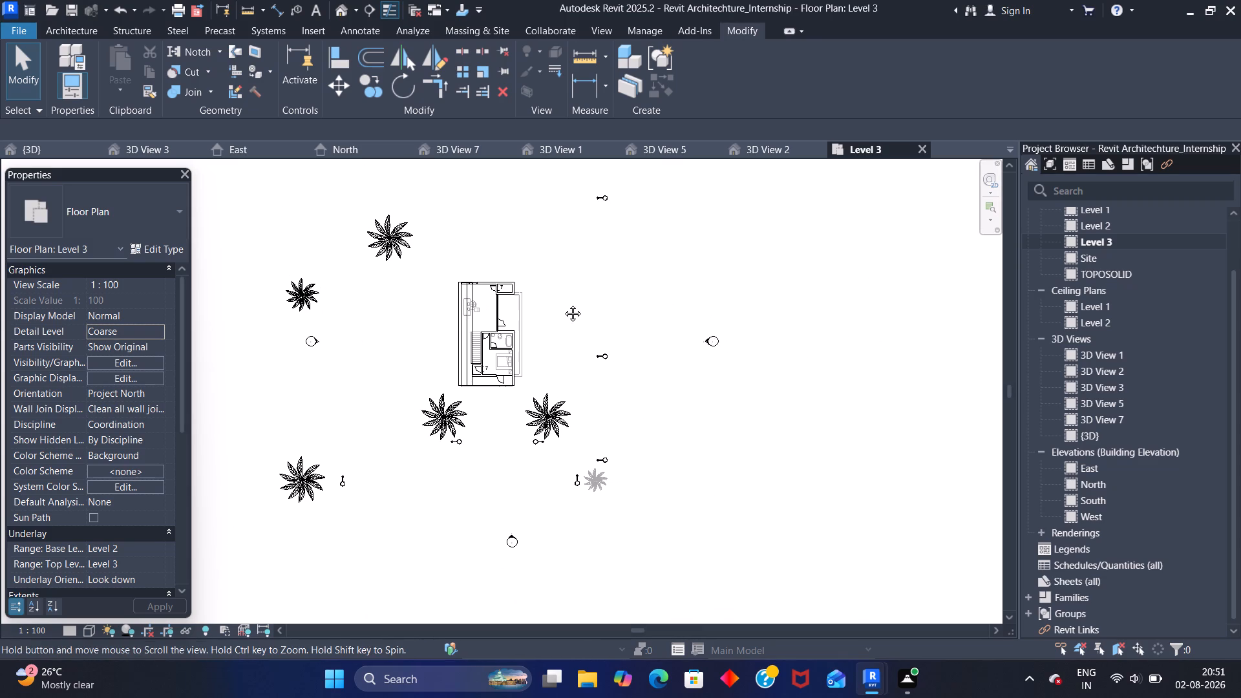
middle_click_drag(563, 304, 562, 302)
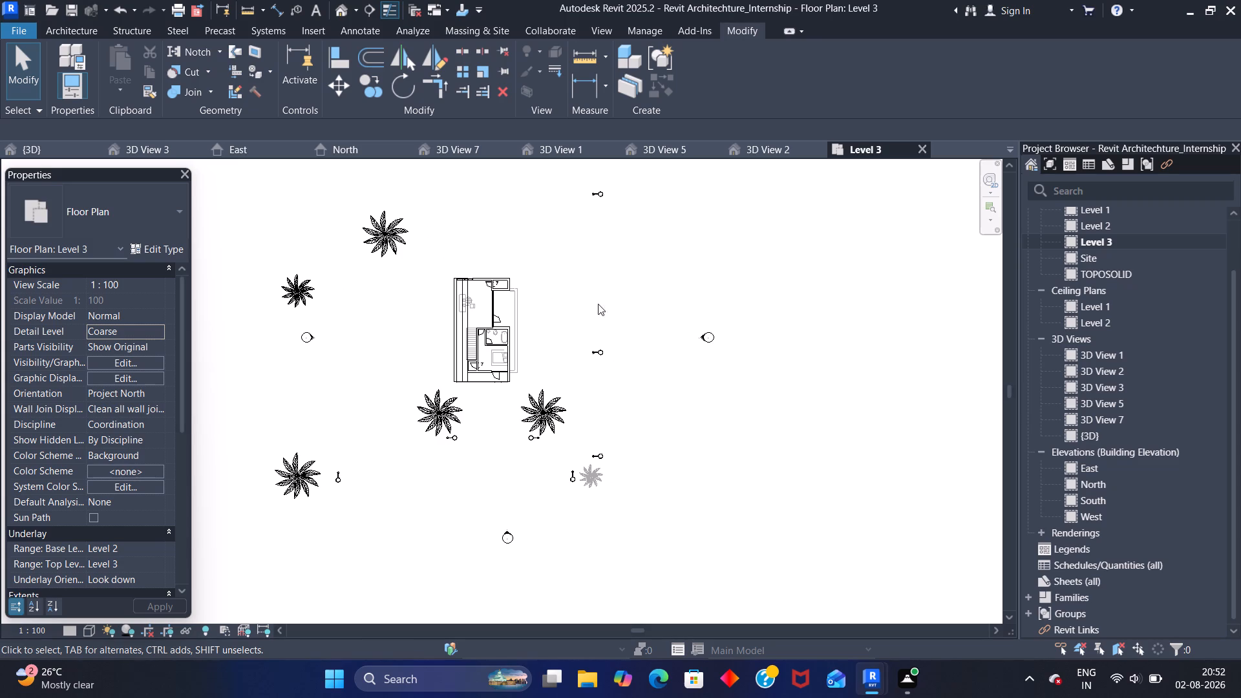
middle_click_drag(597, 280, 594, 257)
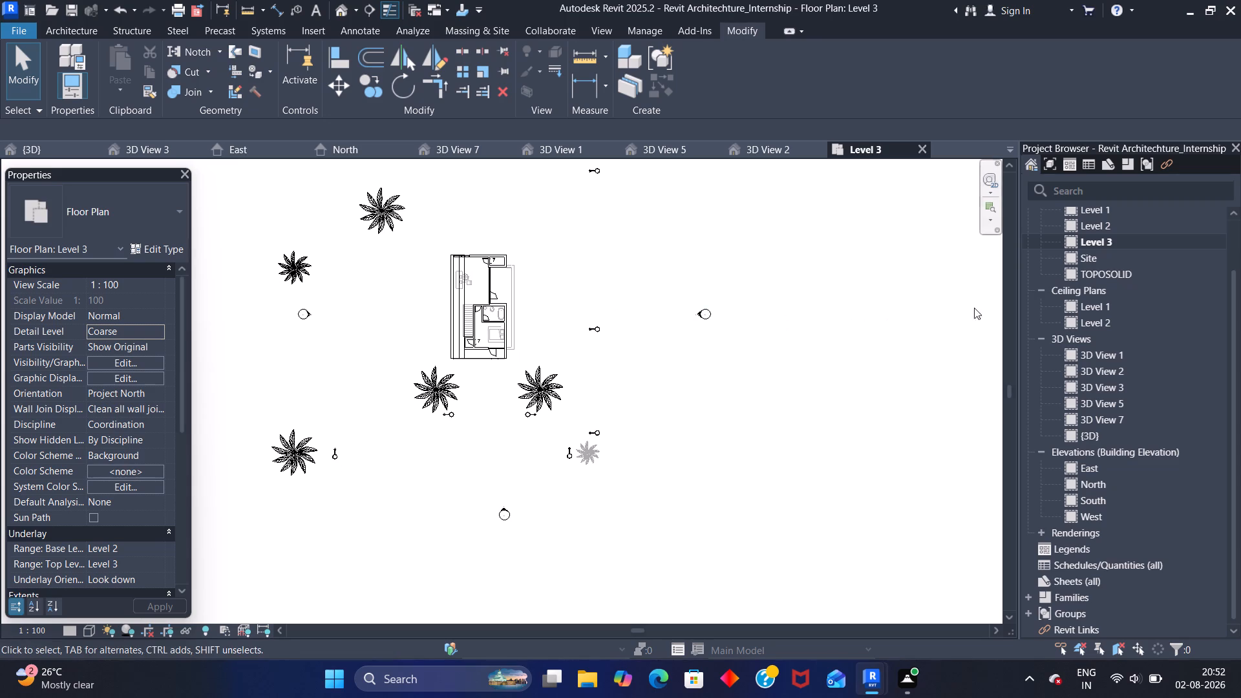
scroll(1092, 330, "down", 1)
scroll(809, 310, "down", 3)
middle_click_drag(782, 295, 768, 418)
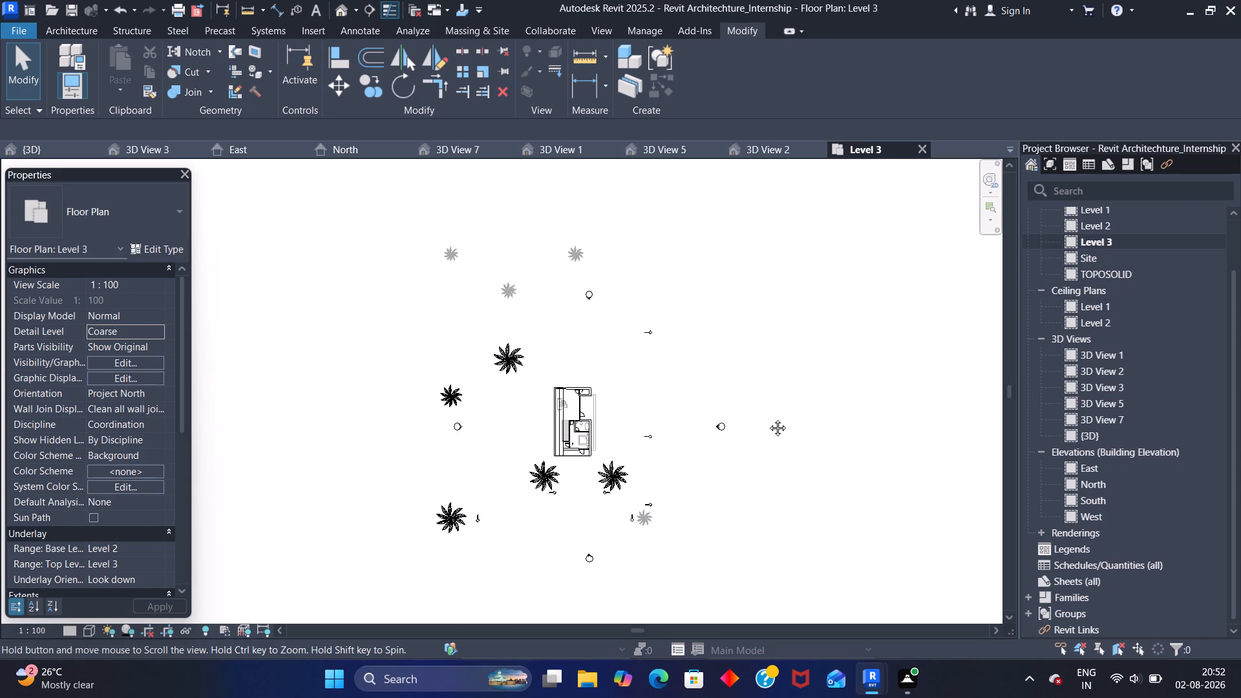
middle_click_drag(768, 418, 770, 411)
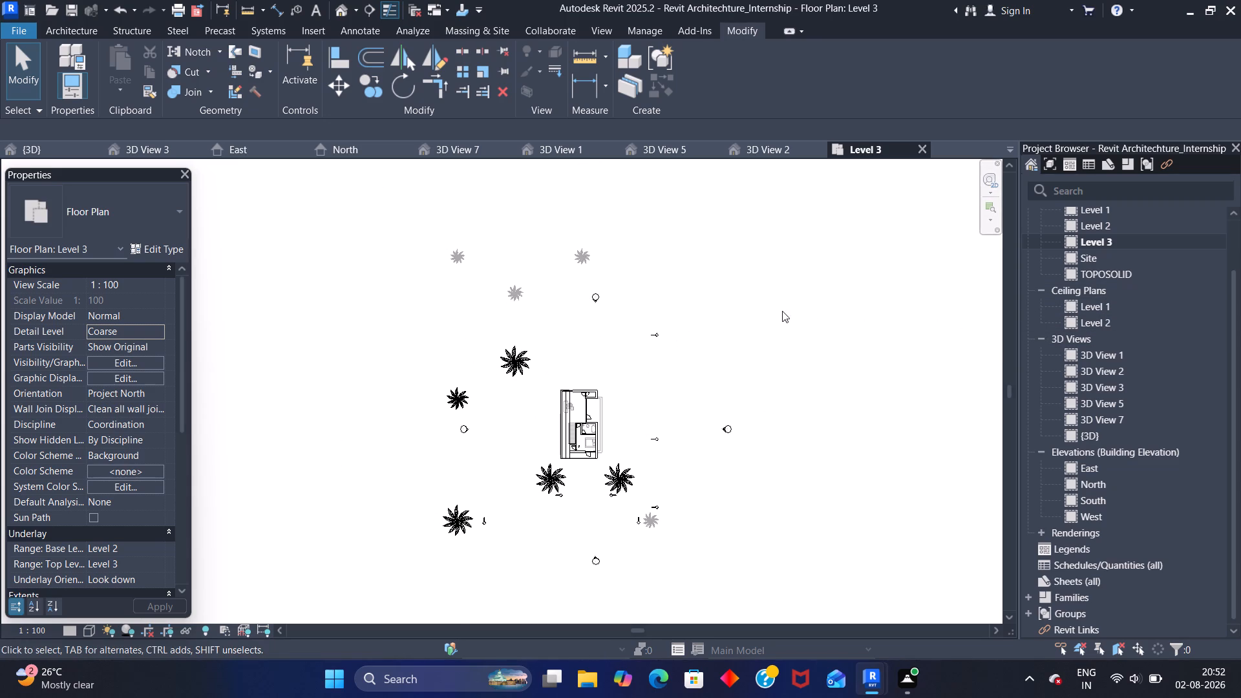
On the Level 1 floor plan, place a perspective camera outside the front gate aimed at the dining area, and close its new view.
double_click(1102, 214)
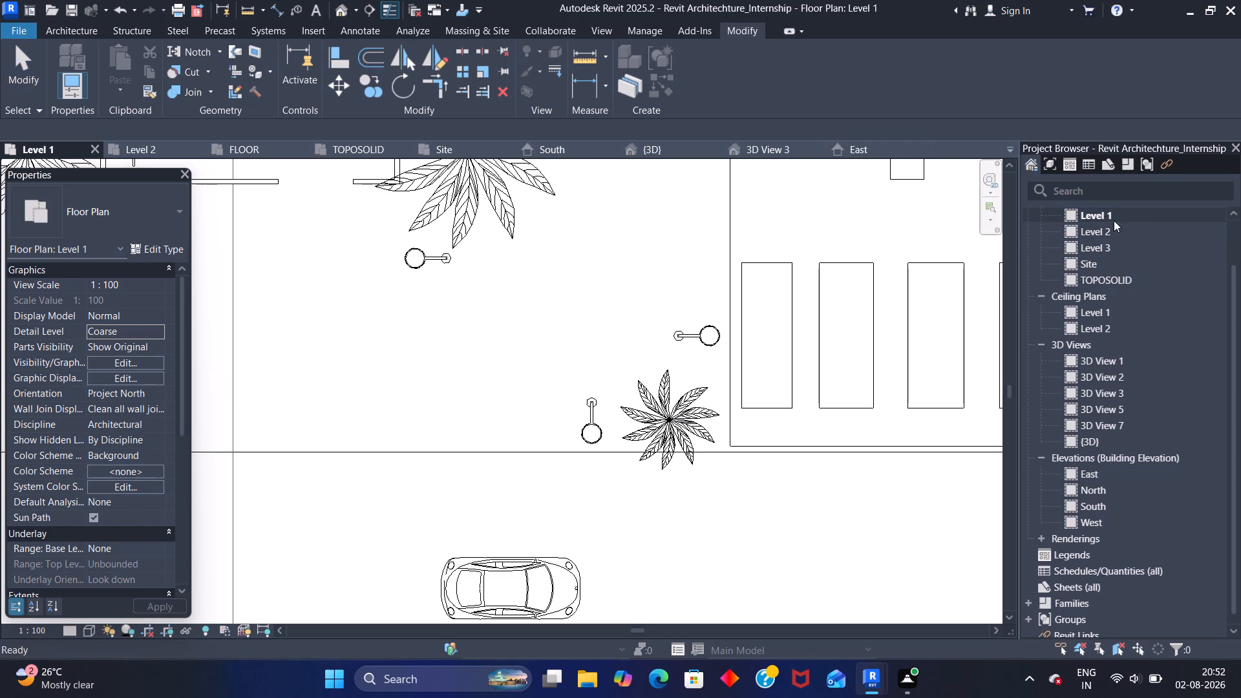
scroll(921, 264, "down", 5)
middle_click_drag(853, 226, 845, 332)
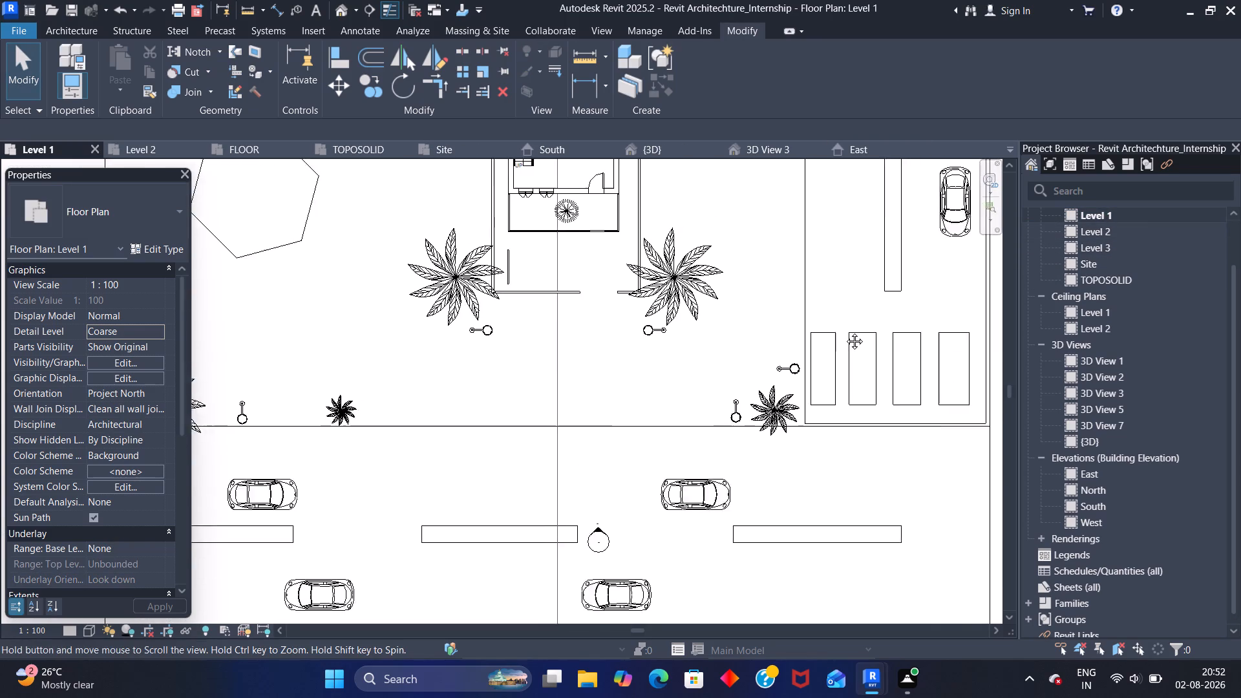
middle_click_drag(845, 332, 835, 366)
scroll(706, 308, "down", 1)
middle_click_drag(651, 246, 652, 259)
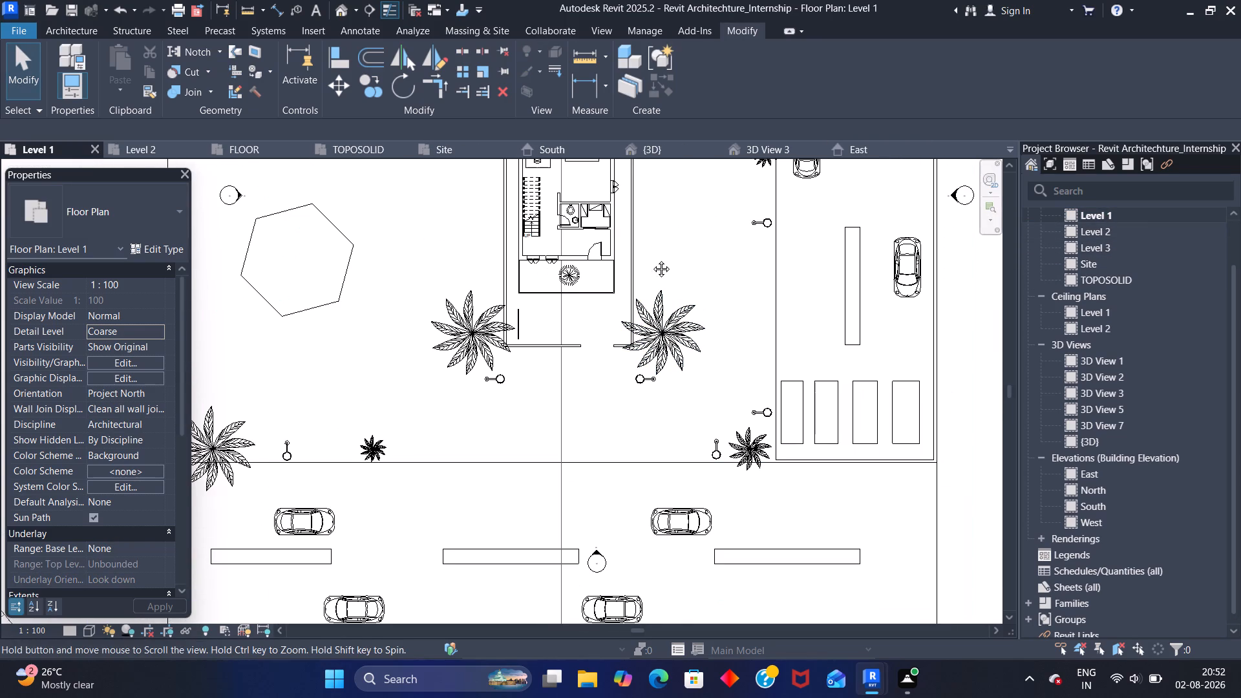
middle_click_drag(652, 259, 615, 317)
middle_click_drag(639, 297, 635, 334)
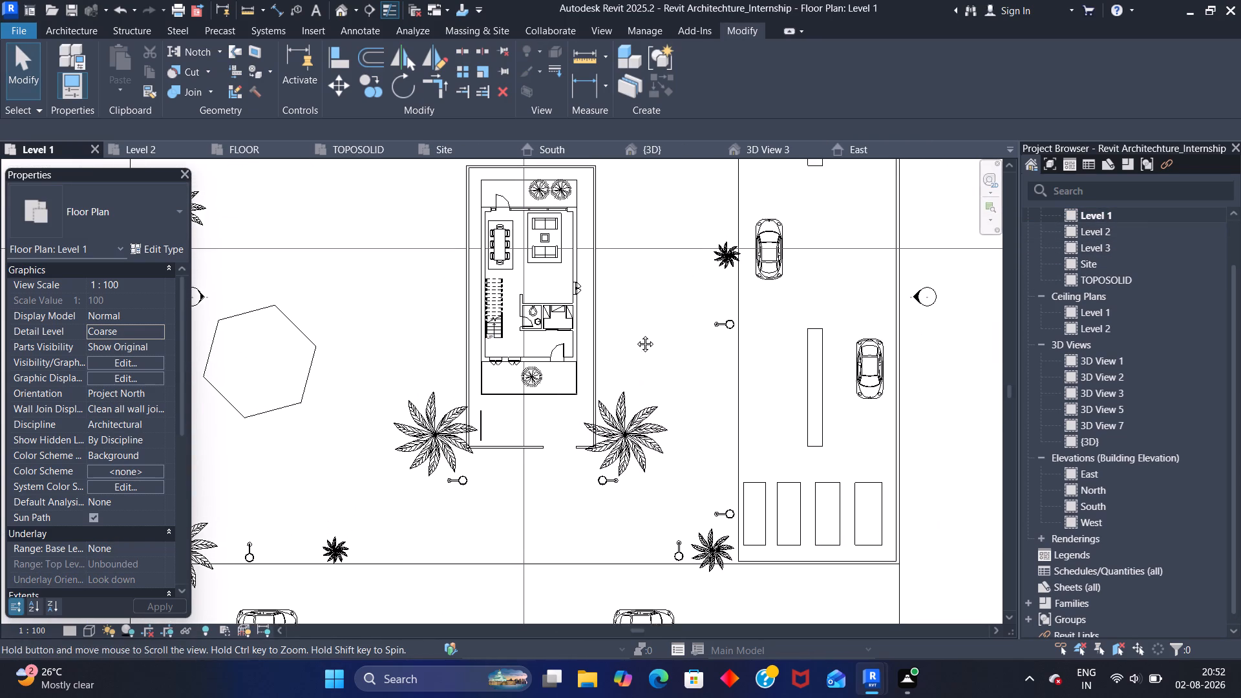
middle_click_drag(635, 334, 634, 338)
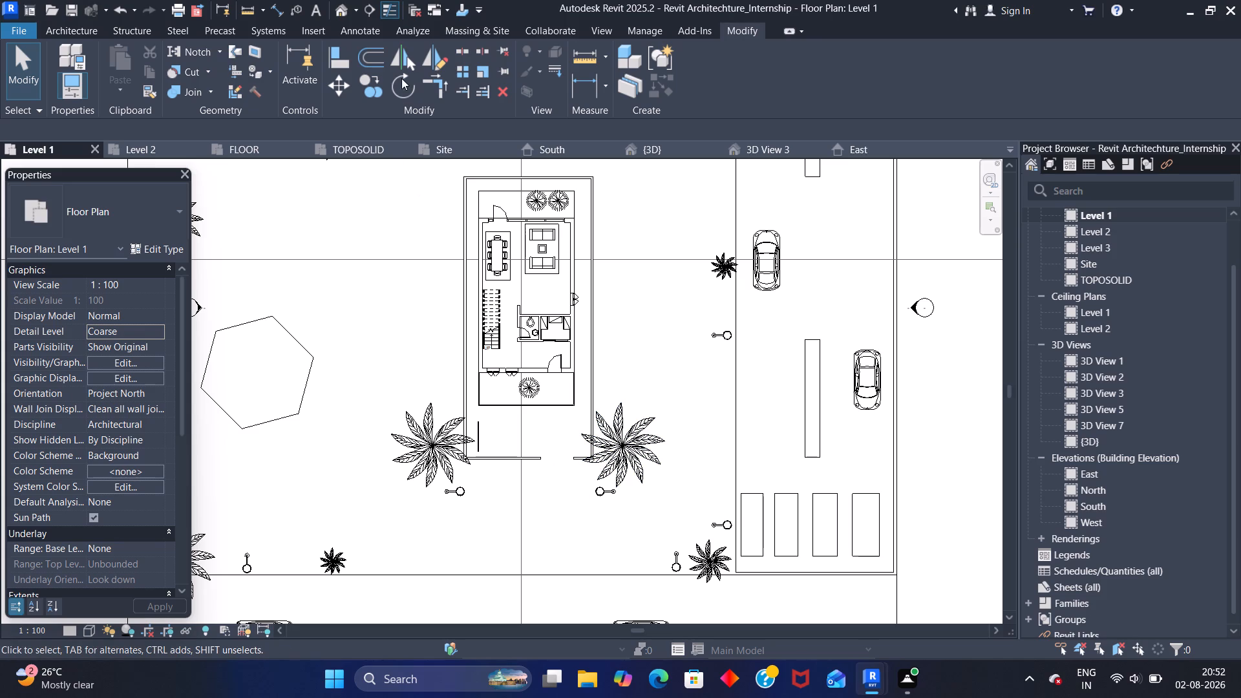
left_click(357, 13)
left_click(349, 48)
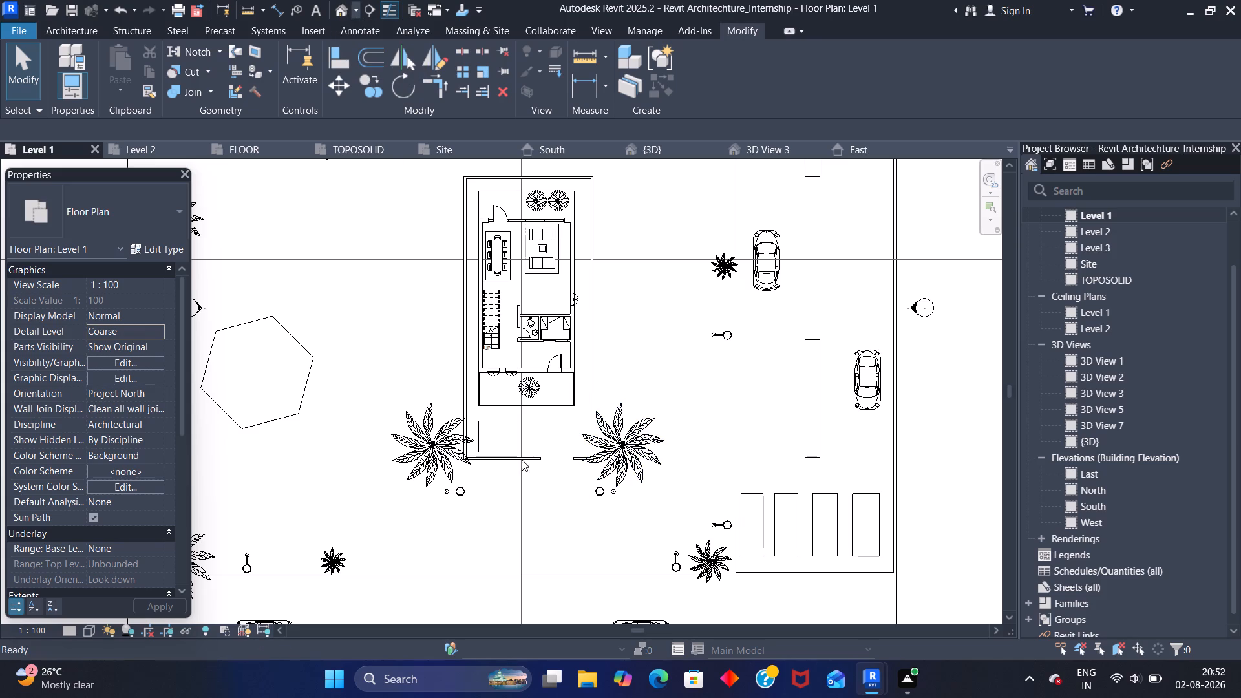
left_click_drag(549, 513, 512, 244)
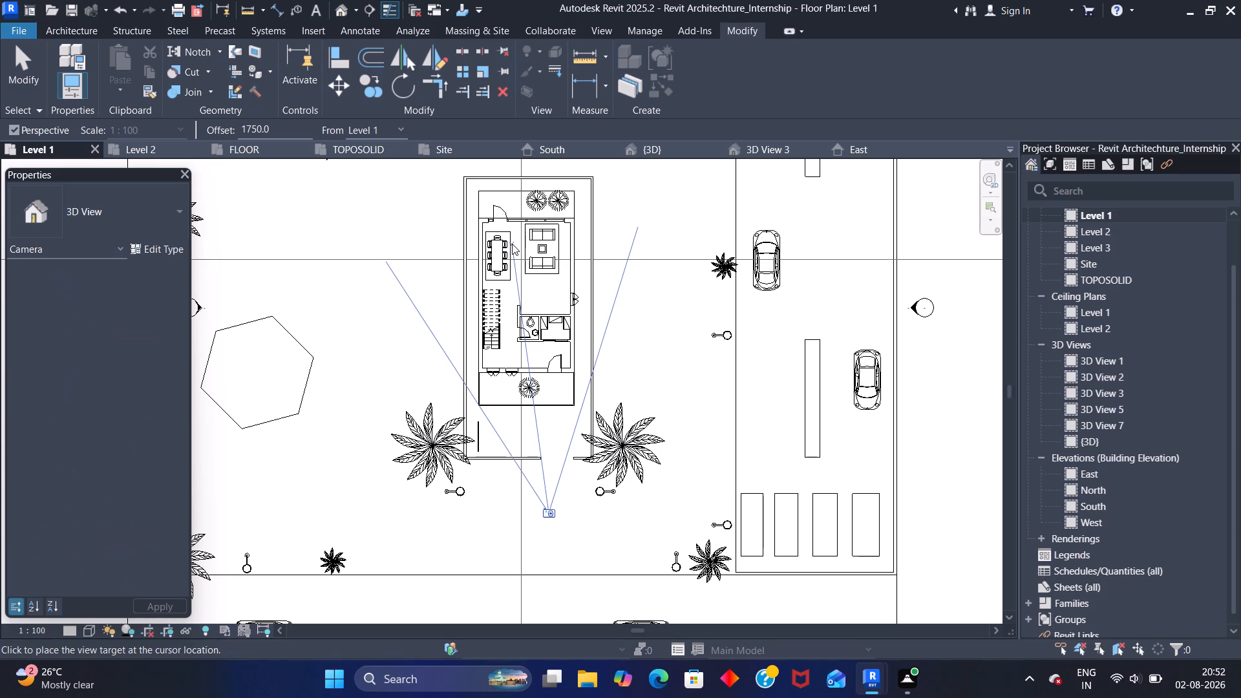
left_click(512, 244)
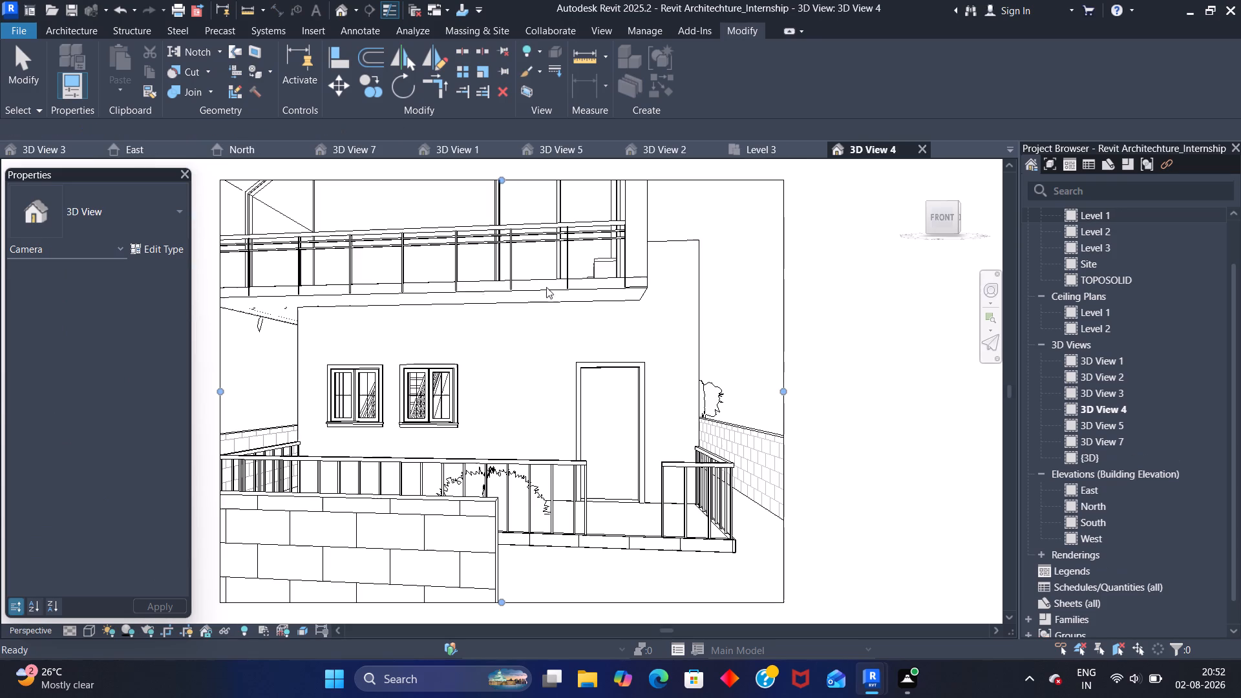
scroll(506, 355, "down", 2)
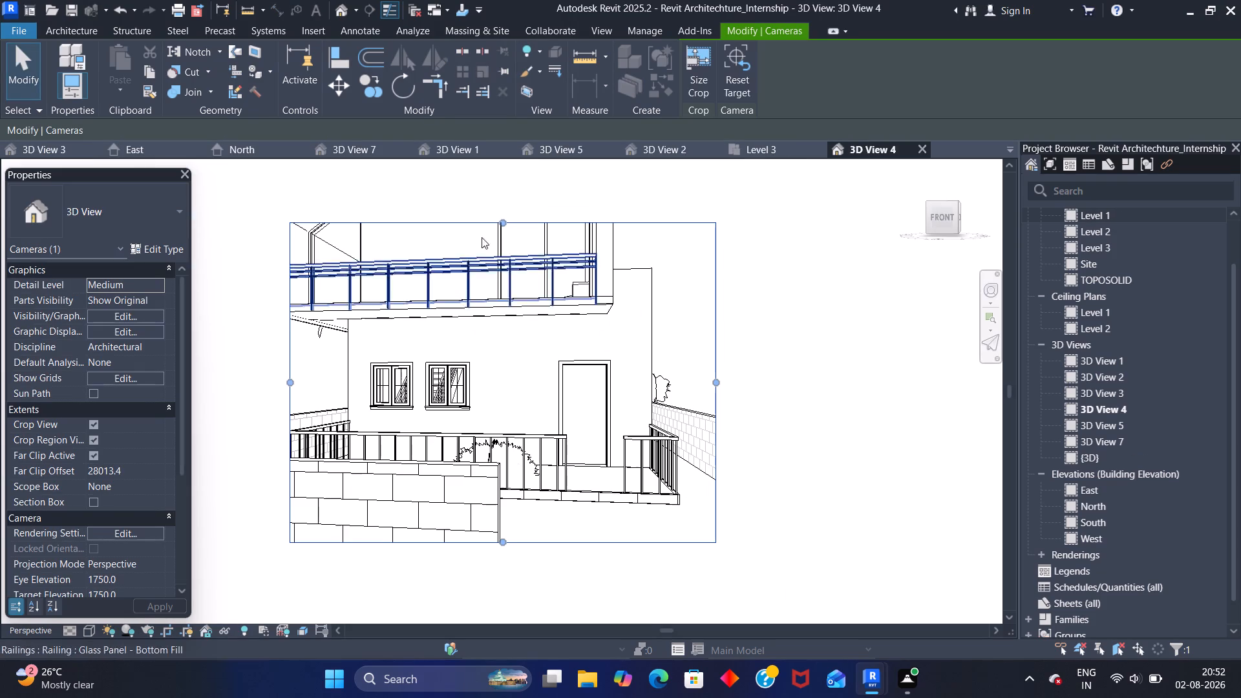
left_click(922, 145)
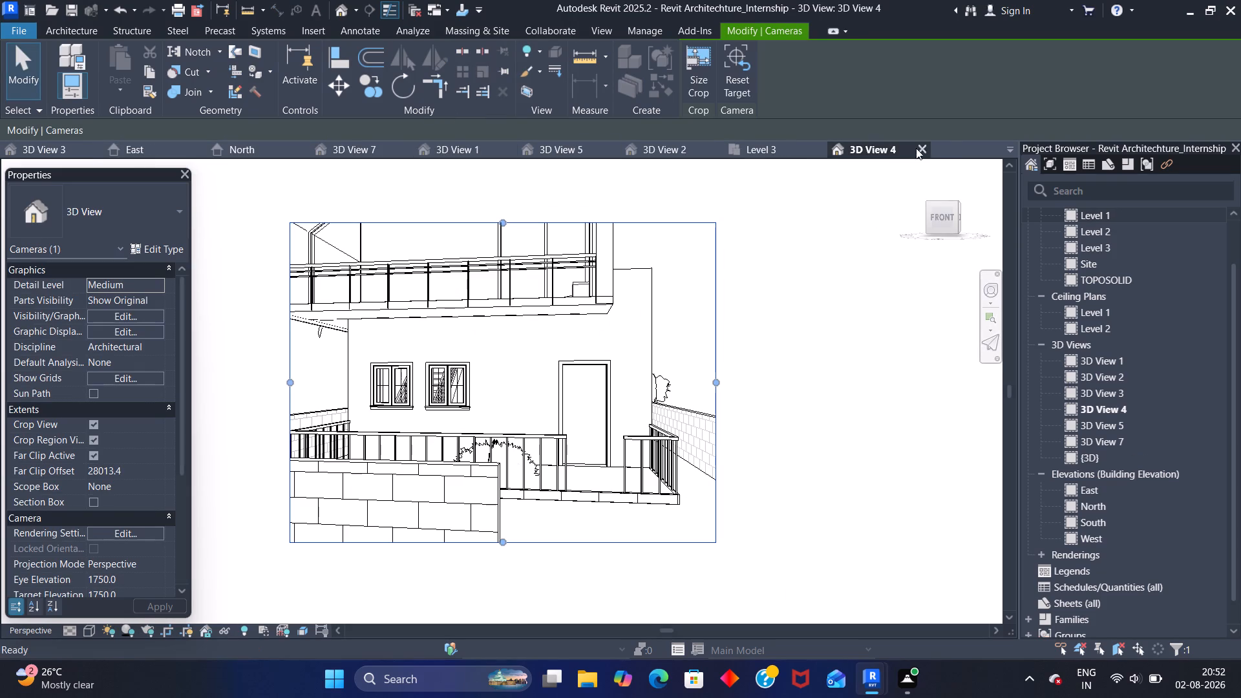
Reset Temporary Hide/Isolate in the default {3D} view and inspect the house from the street side.
scroll(613, 289, "down", 2)
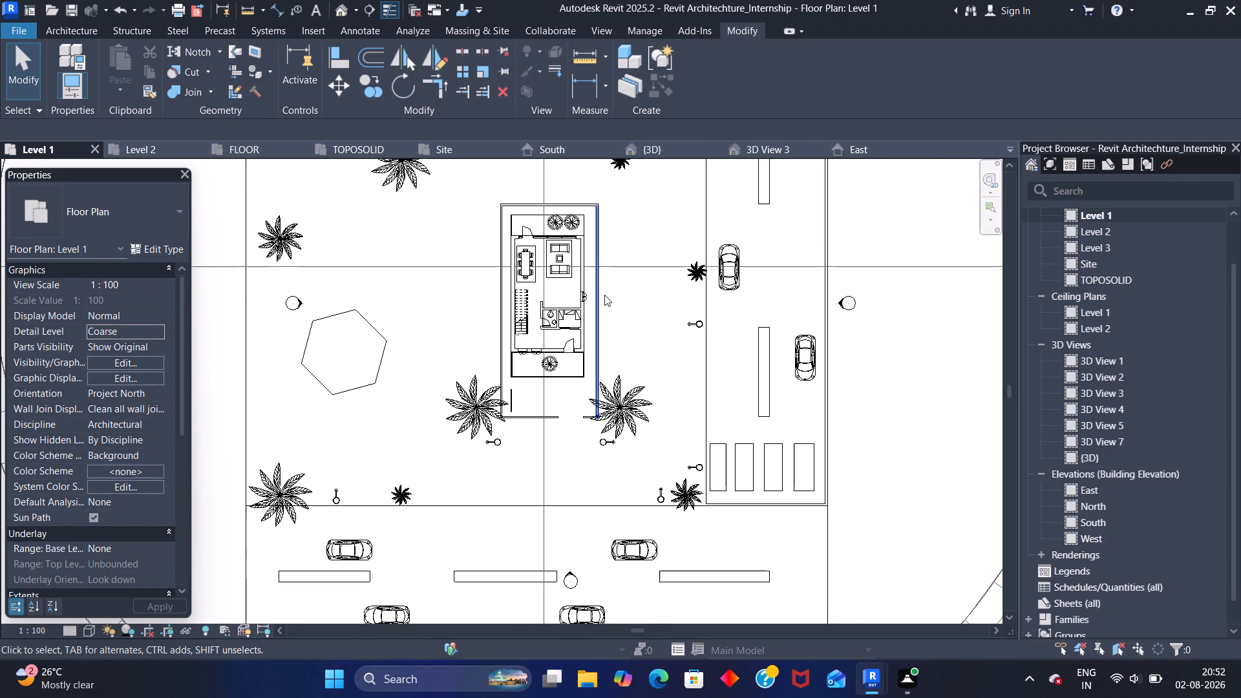
scroll(613, 313, "down", 1)
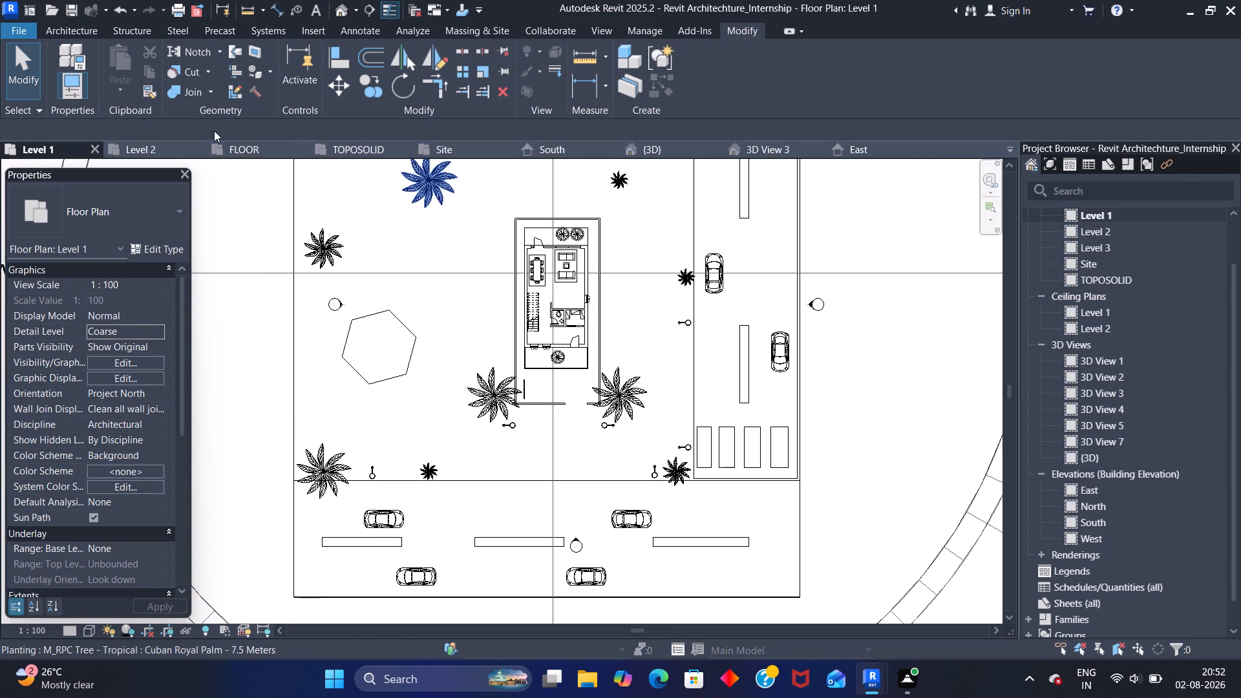
left_click(666, 149)
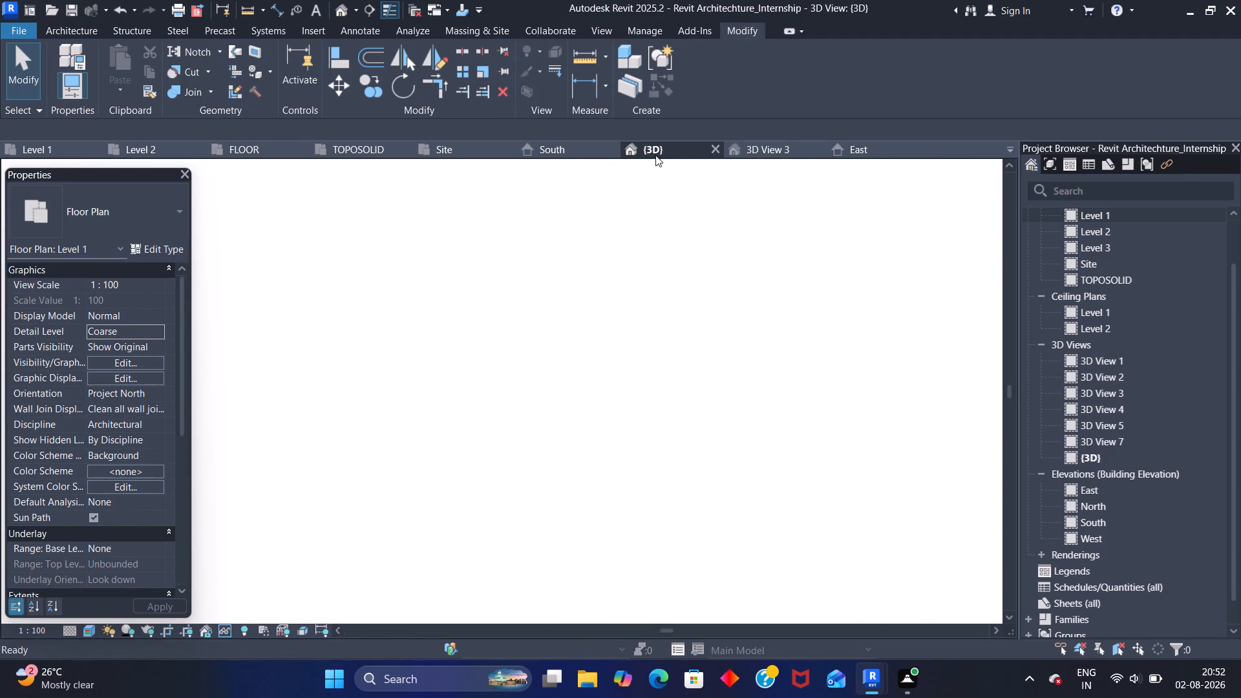
scroll(685, 300, "down", 1)
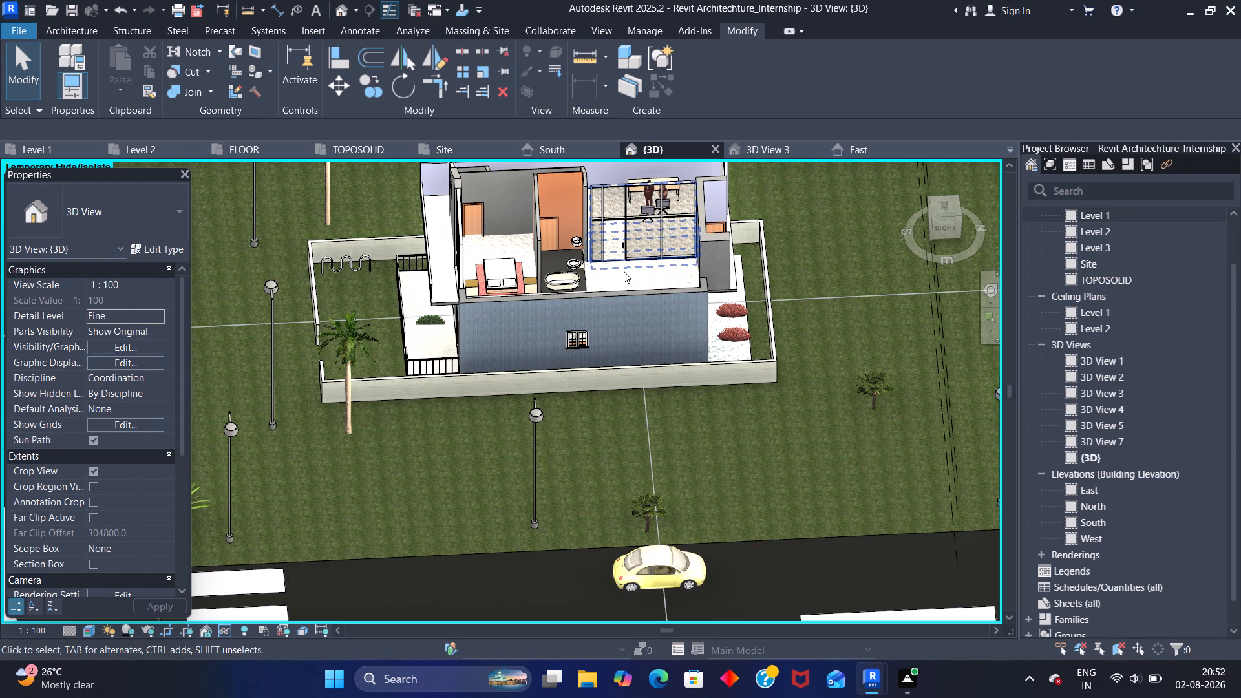
type("hr")
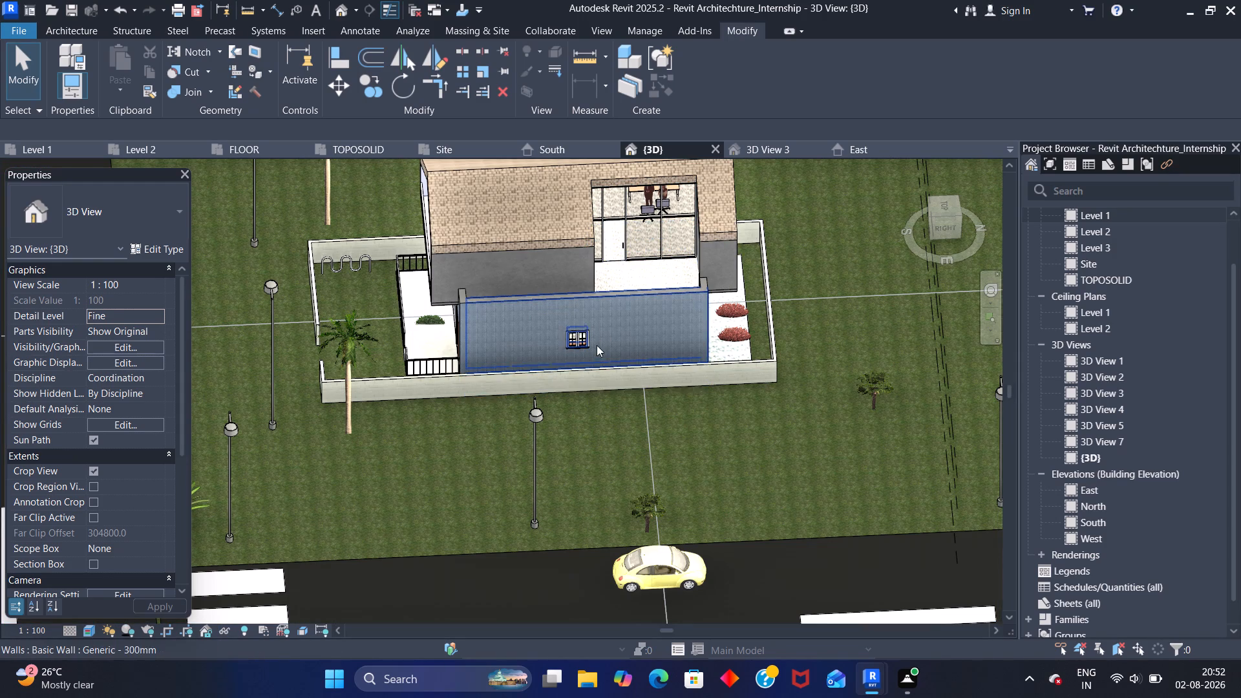
middle_click_drag(605, 418, 630, 250, "shift")
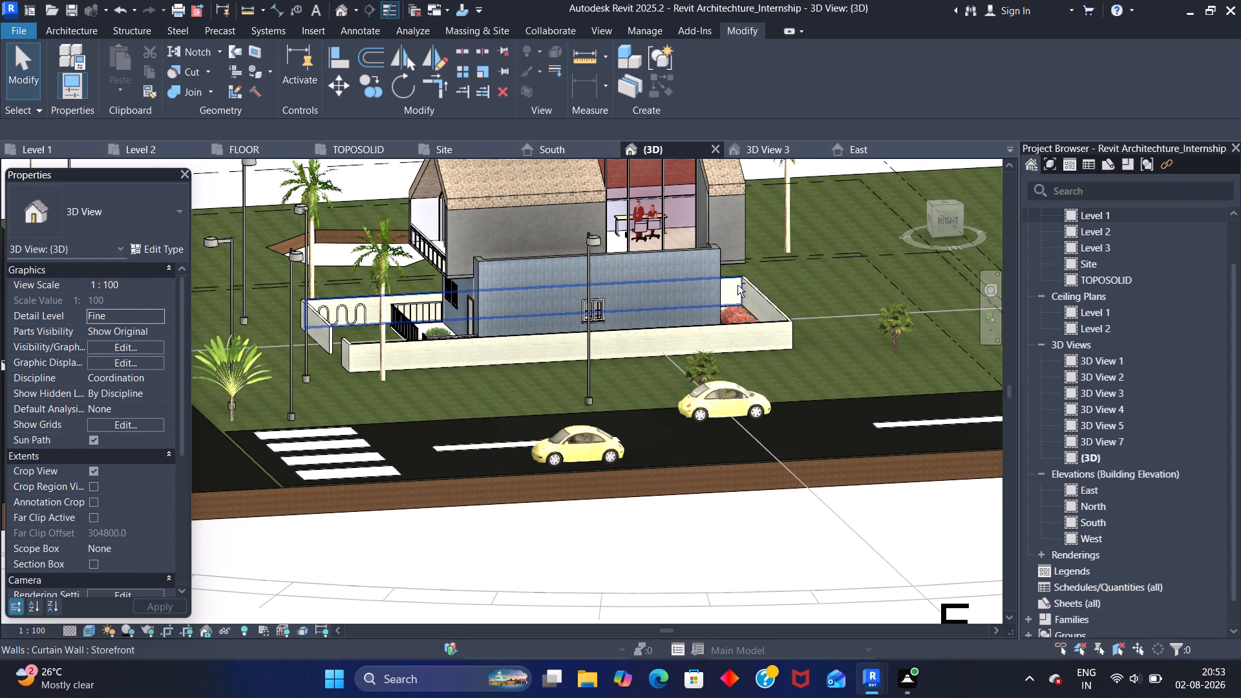
Examine the house and street in the default {3D} view from the roadside and the rear corner.
middle_click_drag(737, 285, 673, 266, "shift")
middle_click_drag(629, 215, 633, 357, "shift")
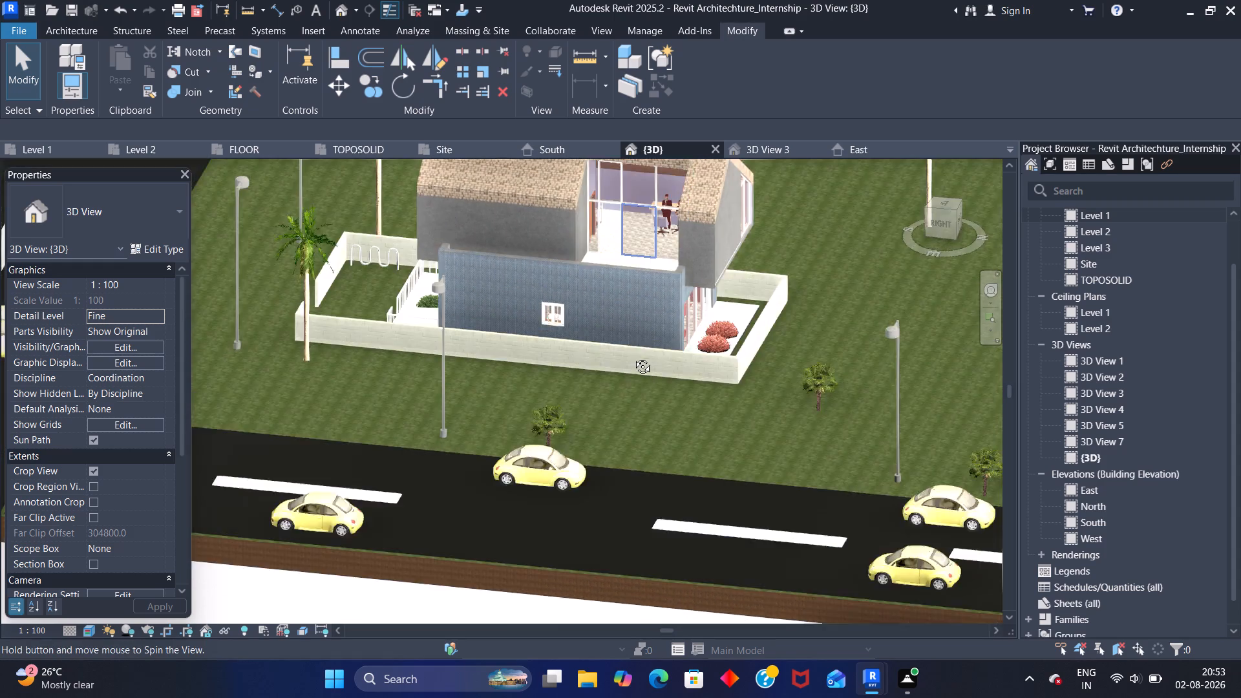
middle_click_drag(633, 357, 632, 438, "shift")
scroll(639, 260, "up", 8)
scroll(657, 280, "down", 2)
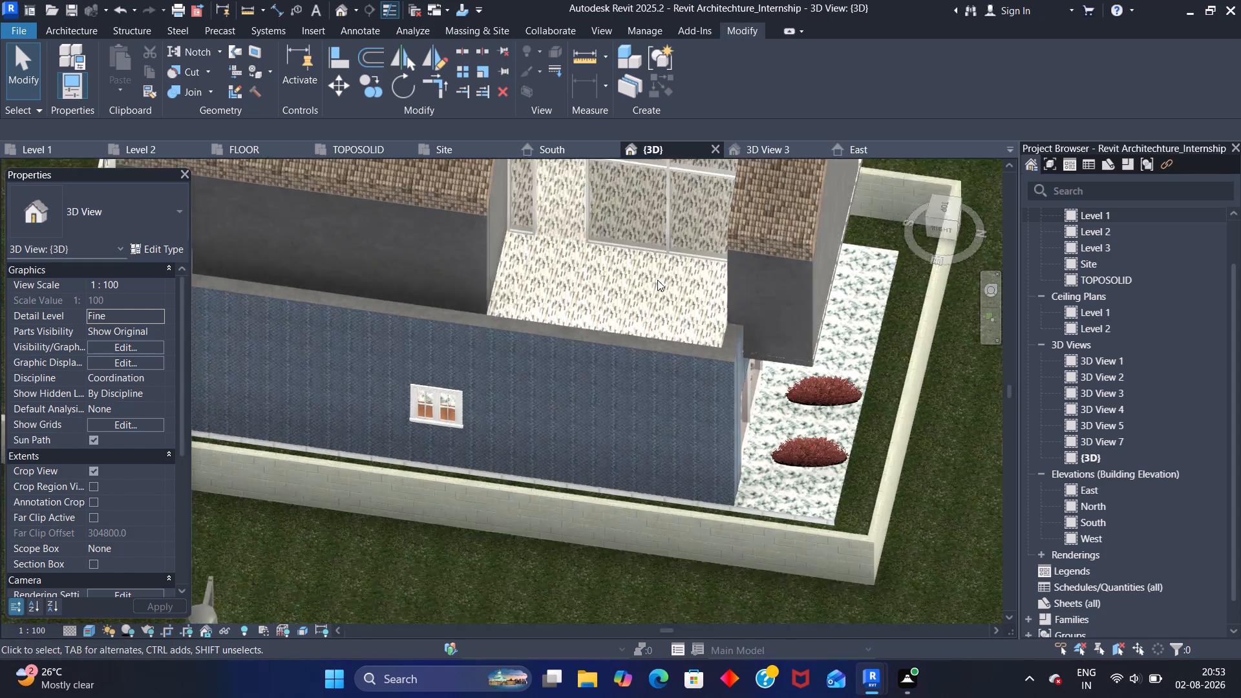
scroll(657, 280, "down", 4)
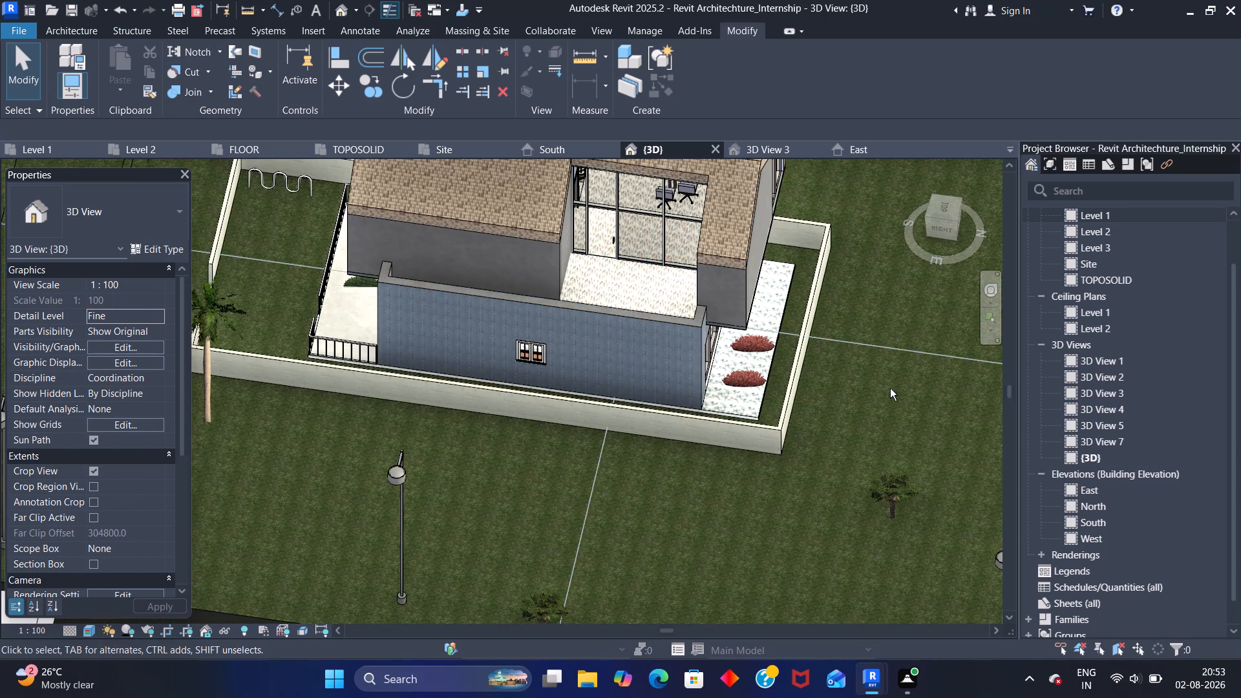
middle_click_drag(890, 388, 759, 357, "shift")
middle_click_drag(714, 479, 715, 478)
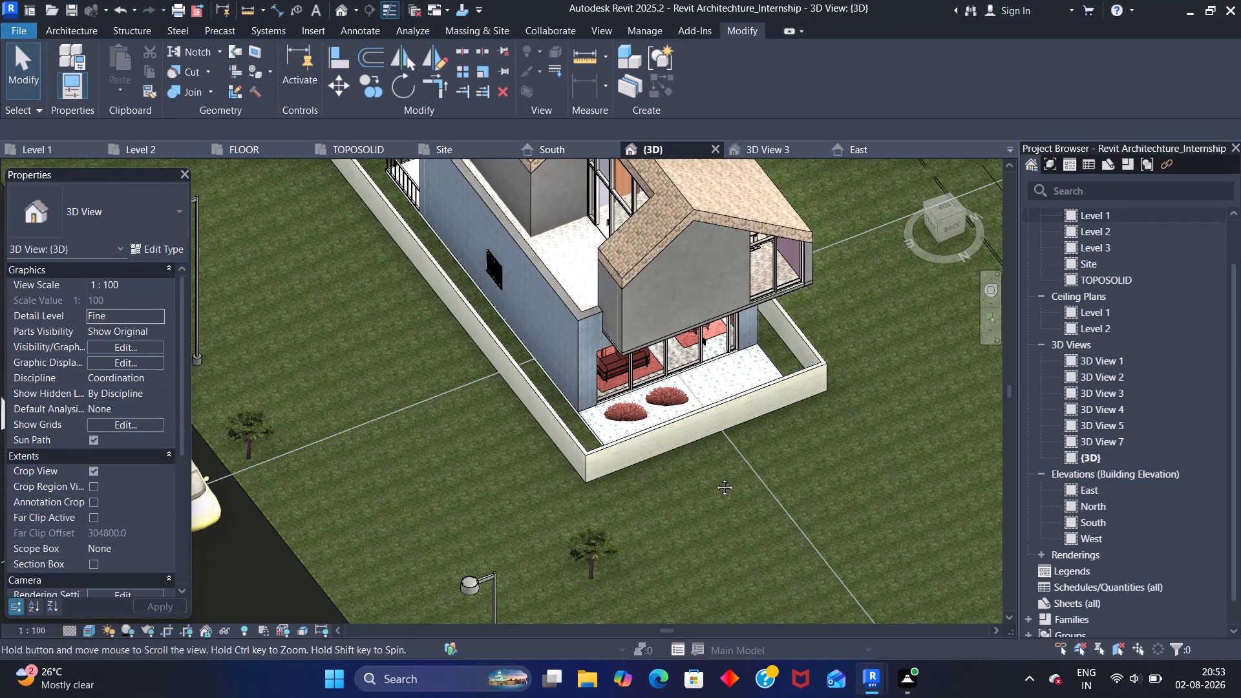
middle_click_drag(715, 478, 748, 467)
middle_click_drag(616, 483, 665, 427, "shift")
scroll(674, 459, "down", 2)
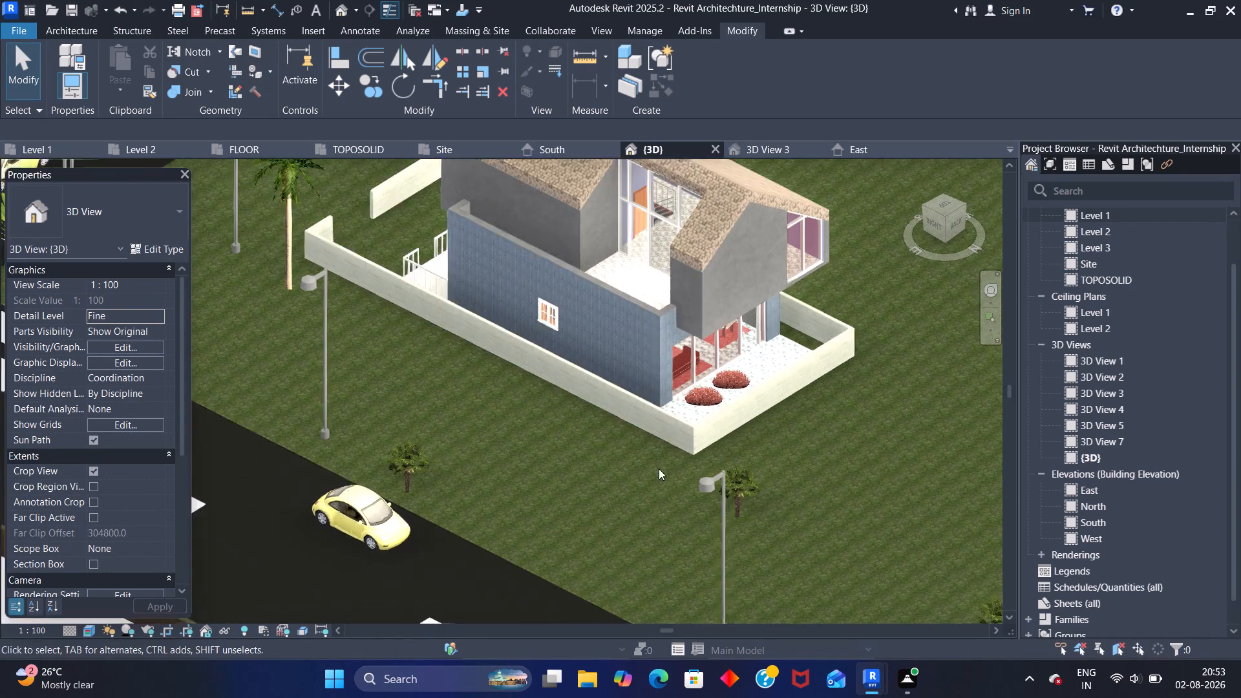
middle_click_drag(651, 474, 657, 418)
middle_click_drag(681, 462, 674, 397)
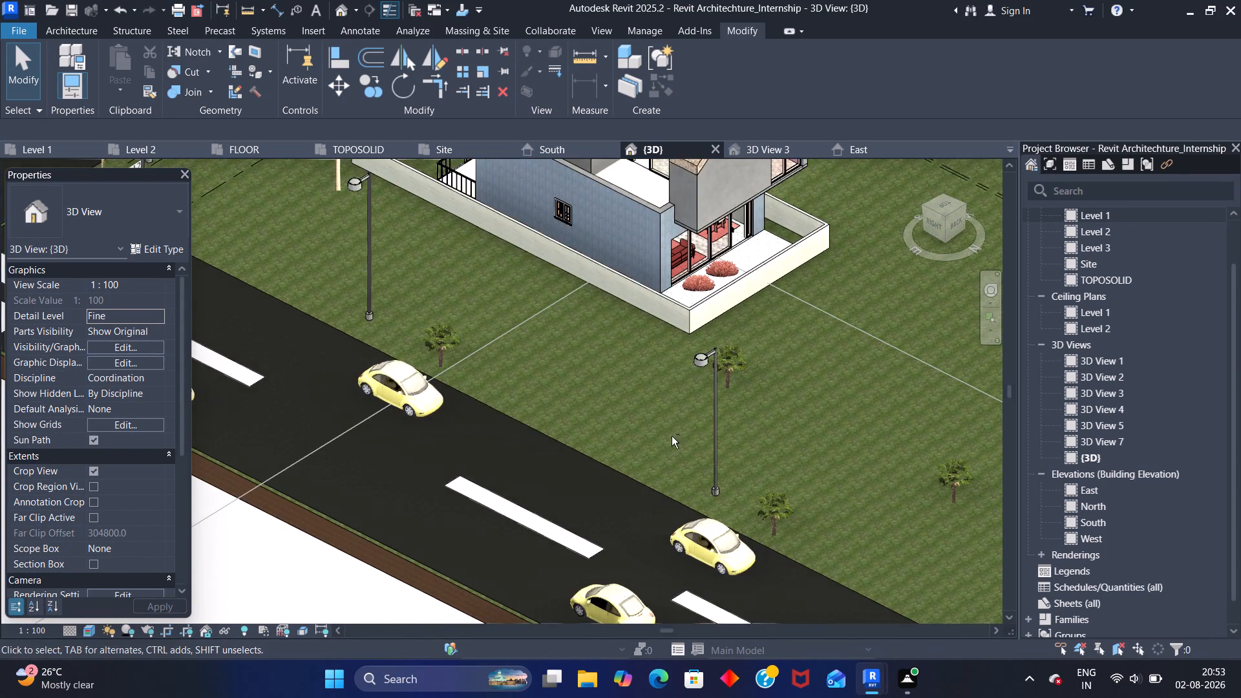
middle_click_drag(672, 436, 675, 370, "shift")
middle_click_drag(635, 336, 632, 478)
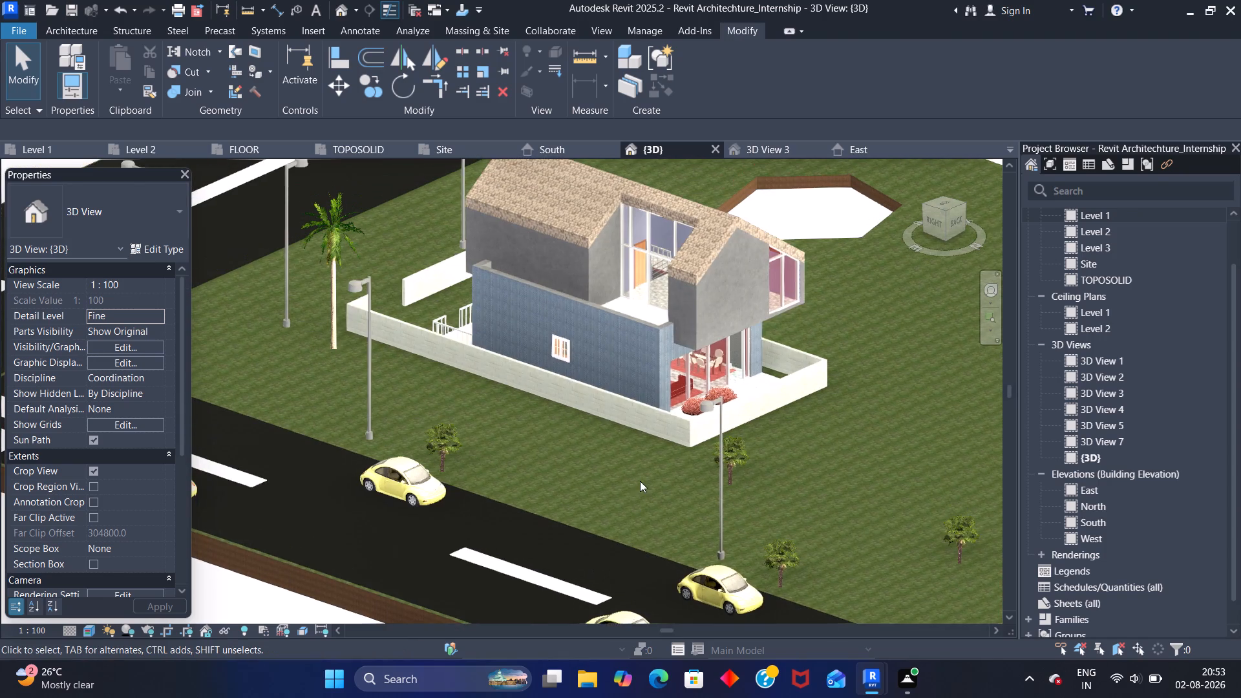
middle_click_drag(652, 453, 664, 357)
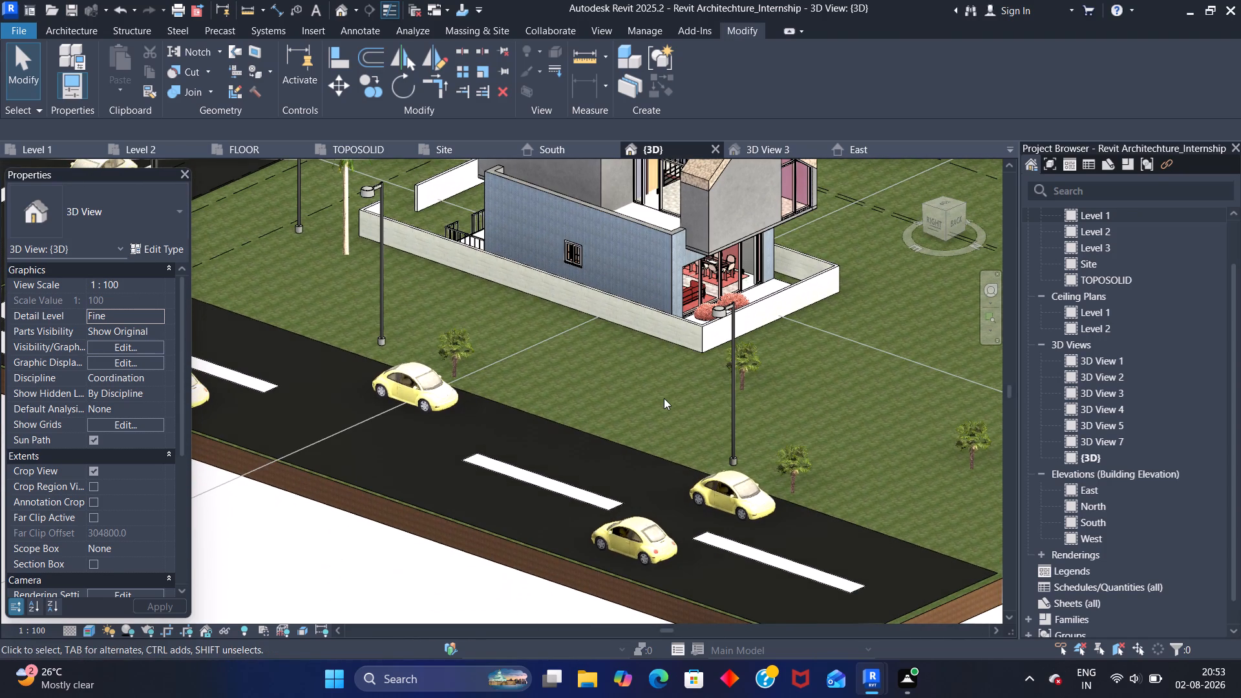
middle_click_drag(665, 401, 660, 365, "shift")
middle_click_drag(660, 368, 675, 421)
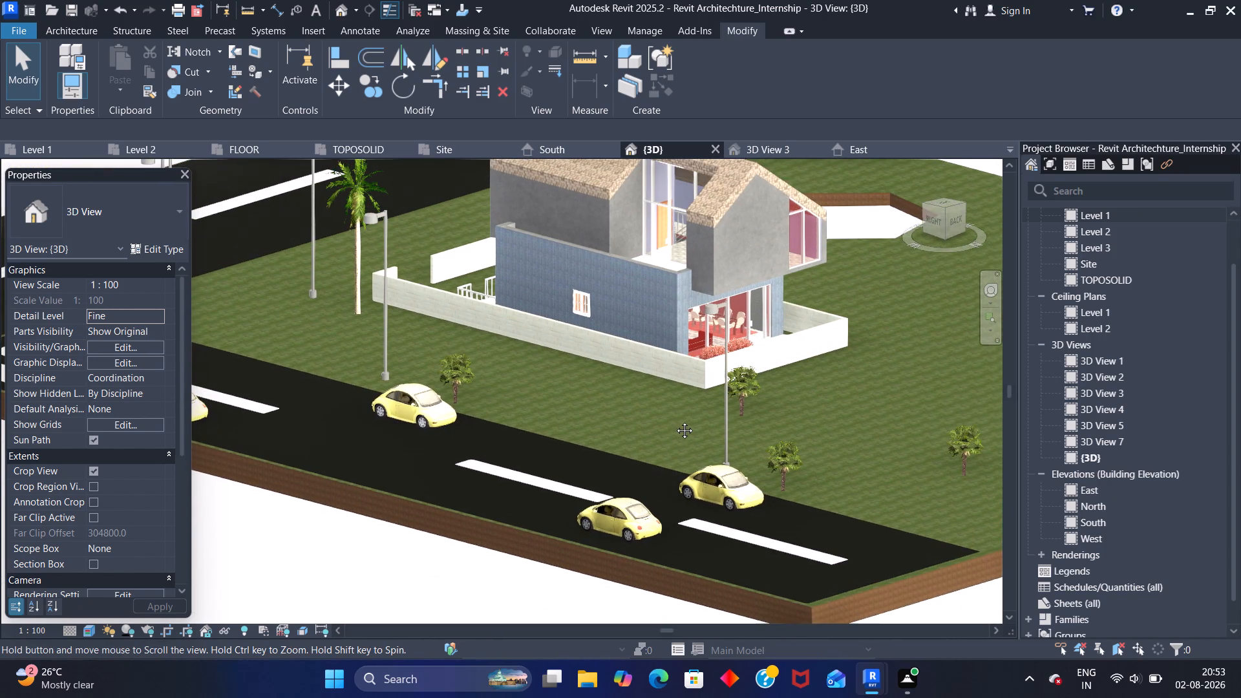
middle_click_drag(675, 421, 682, 473)
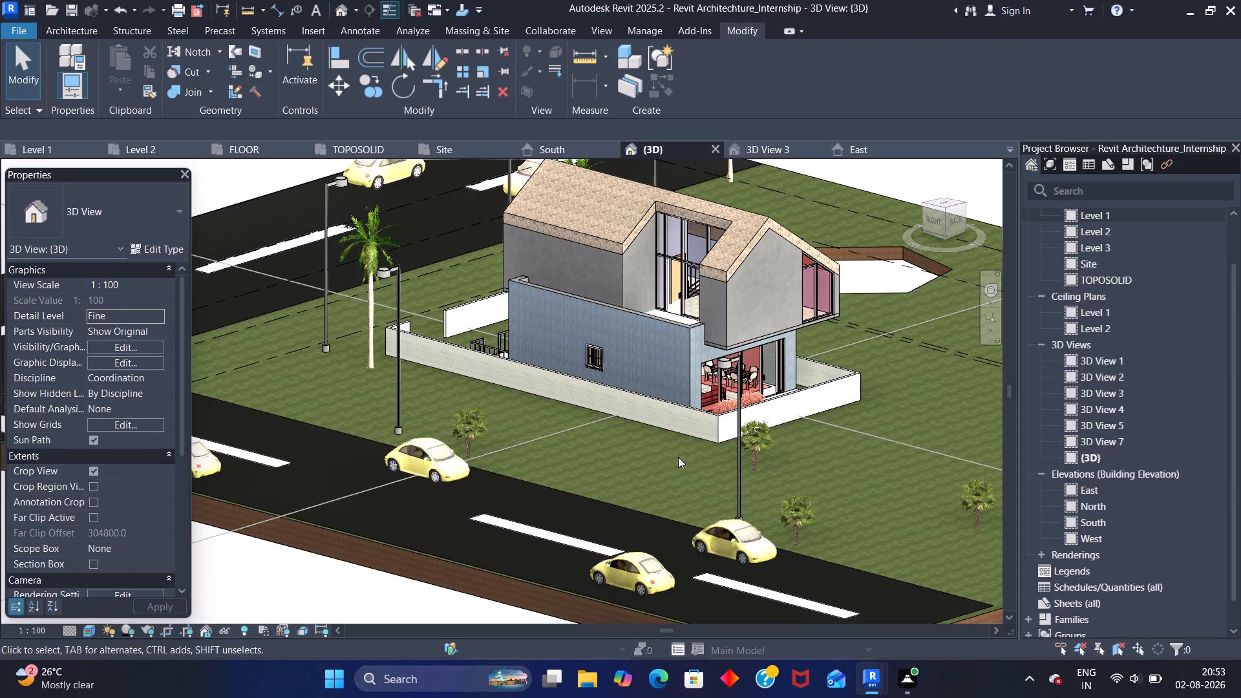
Place a perspective camera at the far edge of the road aimed at the house's rear corner, and close its new view.
left_click(359, 12)
left_click(376, 48)
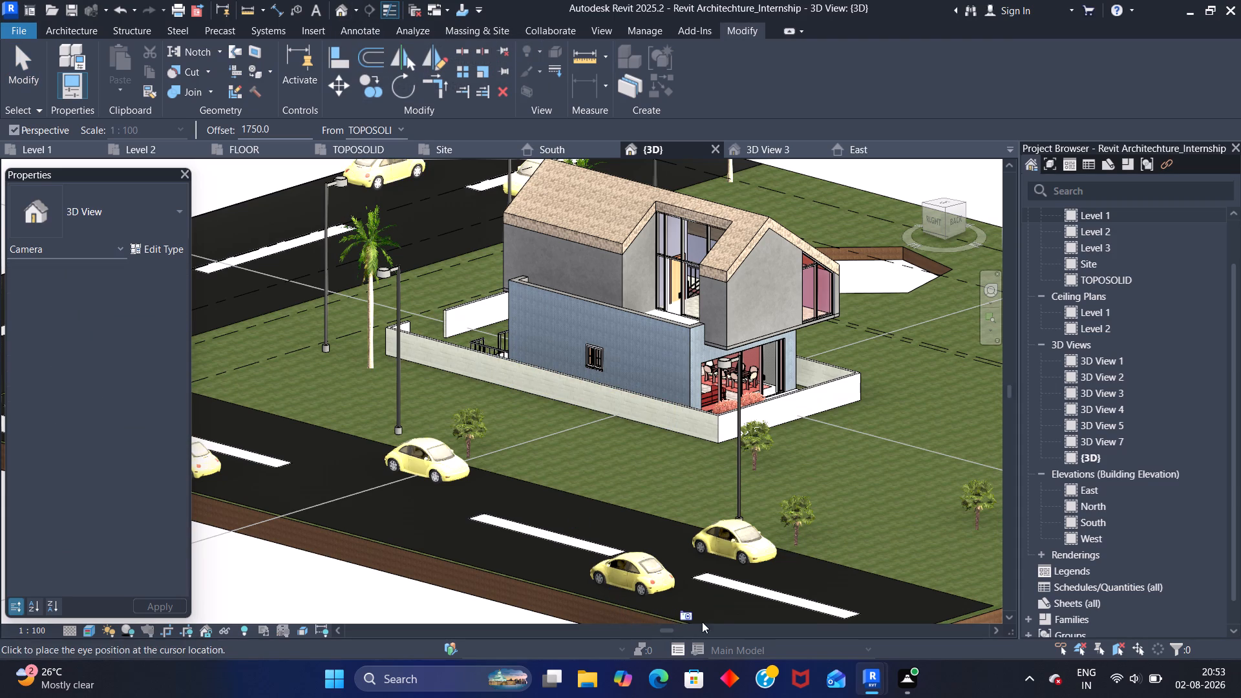
left_click(732, 615)
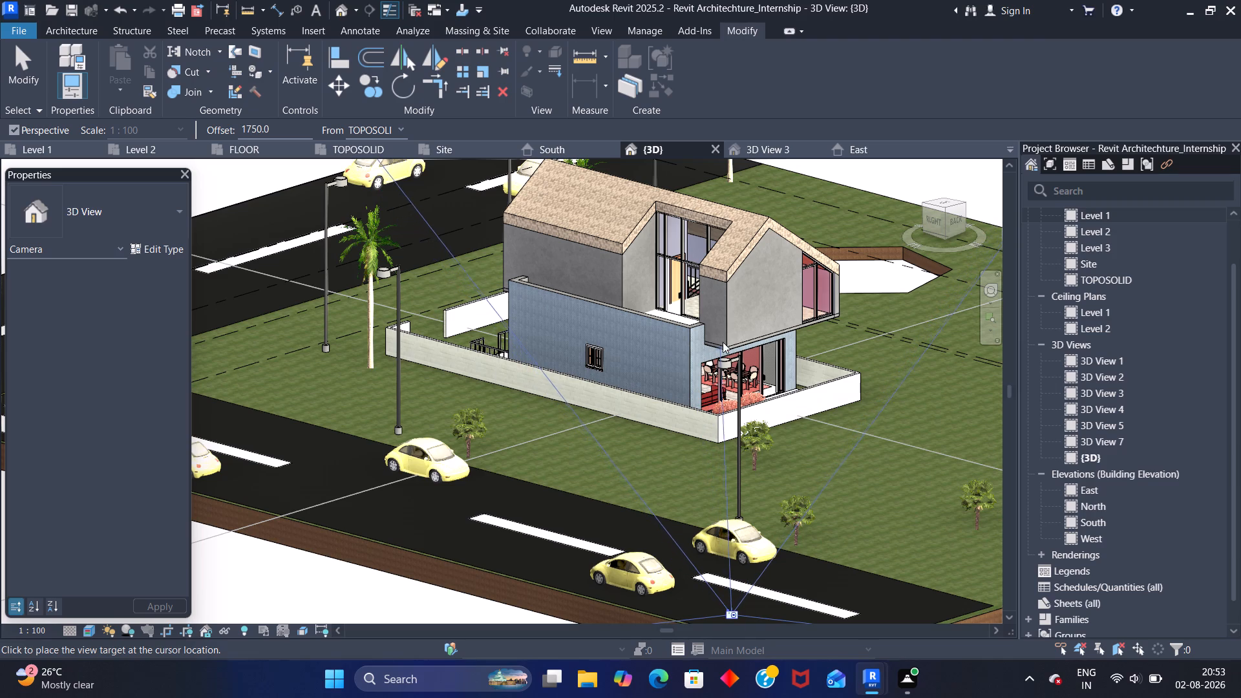
left_click(721, 287)
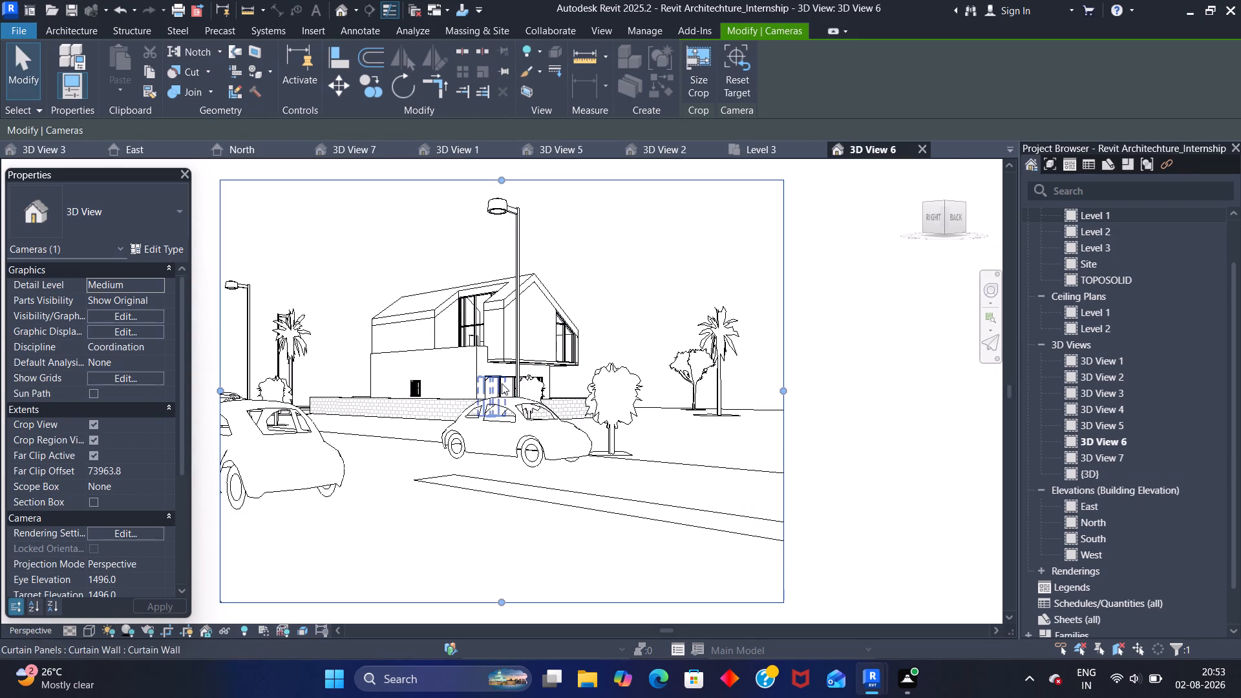
left_click(918, 149)
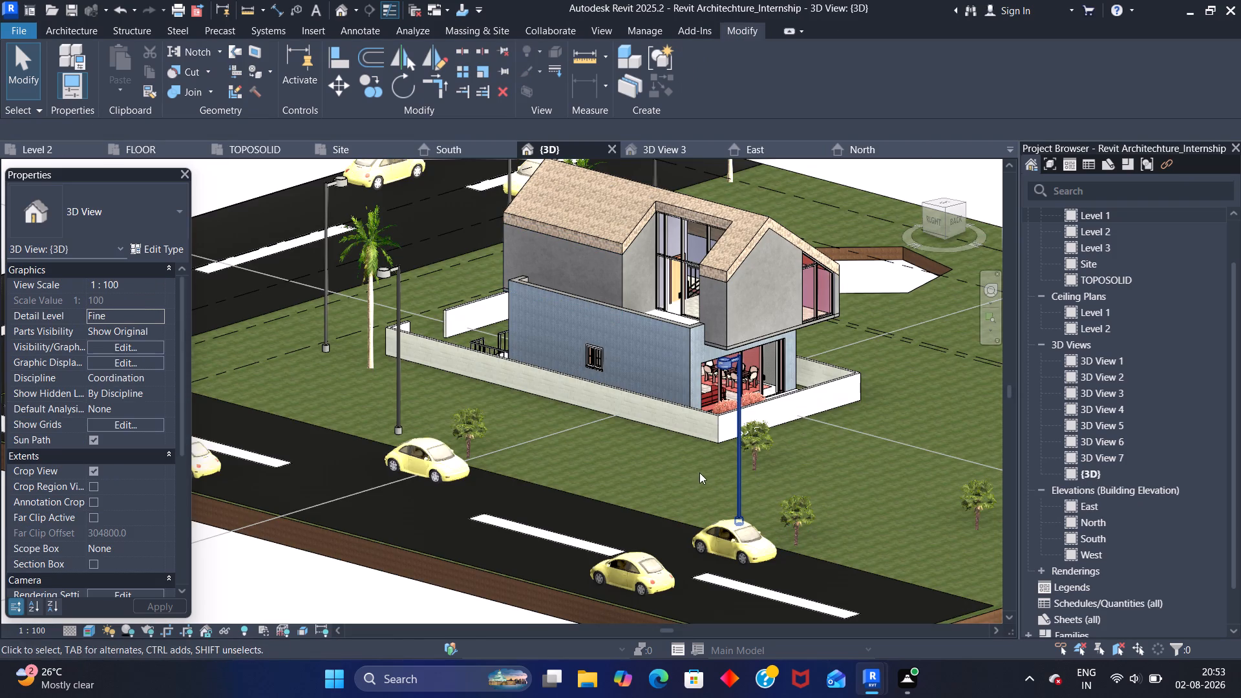
Place another perspective camera on the road closer to the house, behind the parked cars, aimed at the rear upper floor.
left_click(359, 8)
left_click(357, 45)
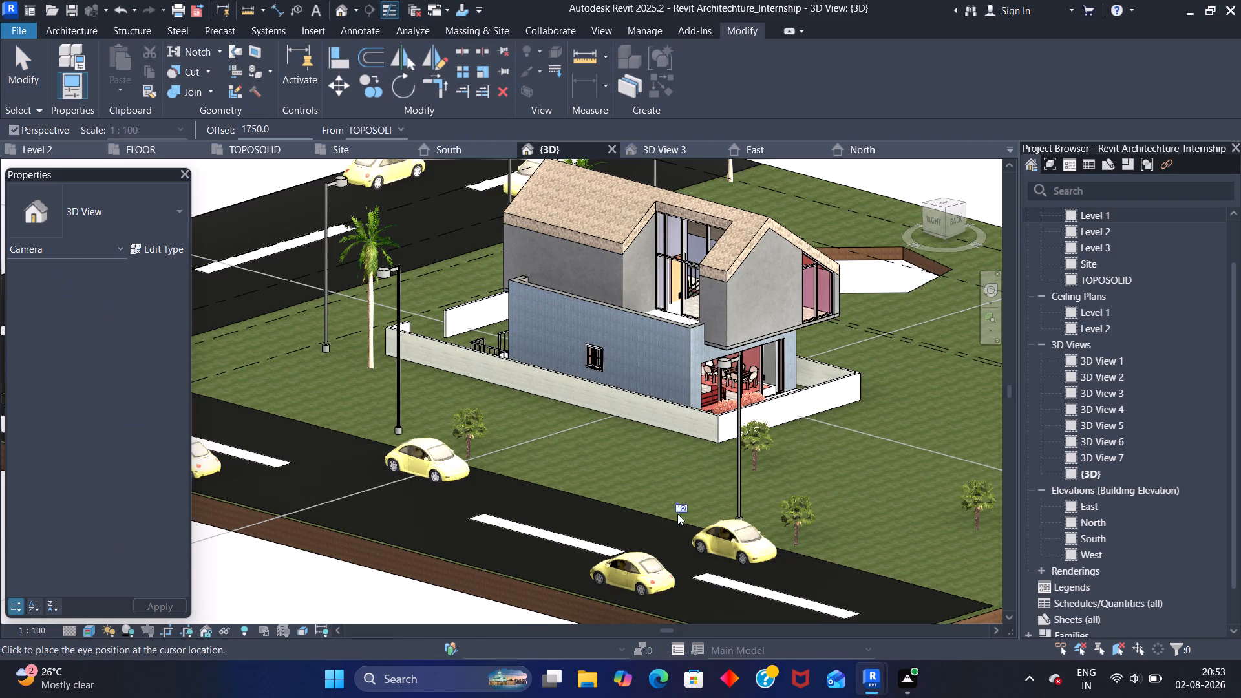
left_click(665, 538)
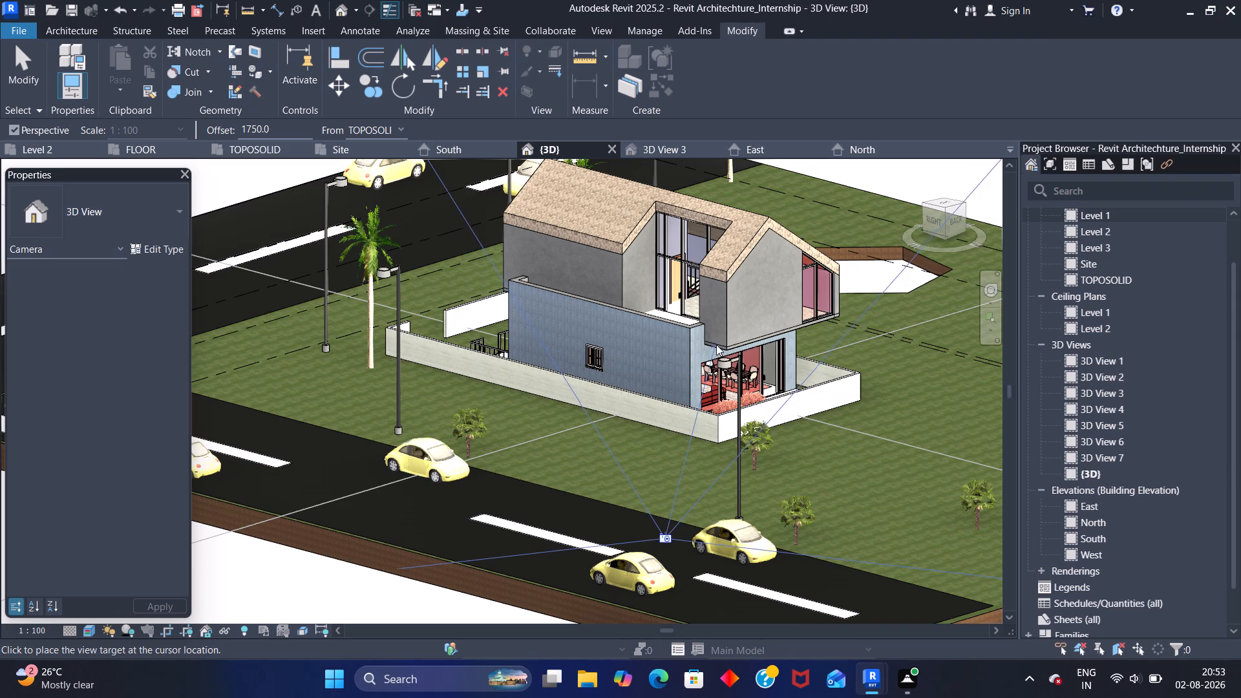
left_click(723, 305)
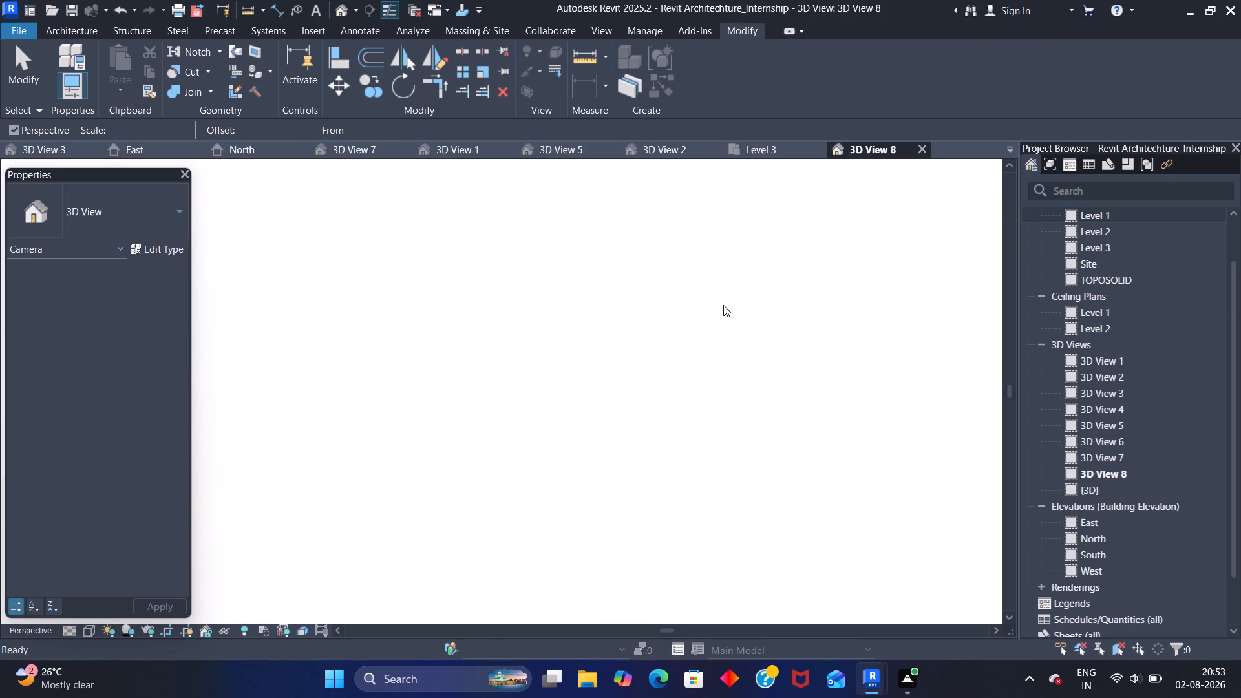
Orbit the new camera view to a raised viewpoint facing the house's rear gable, with the whole crop frame in sight.
scroll(571, 363, "down", 1)
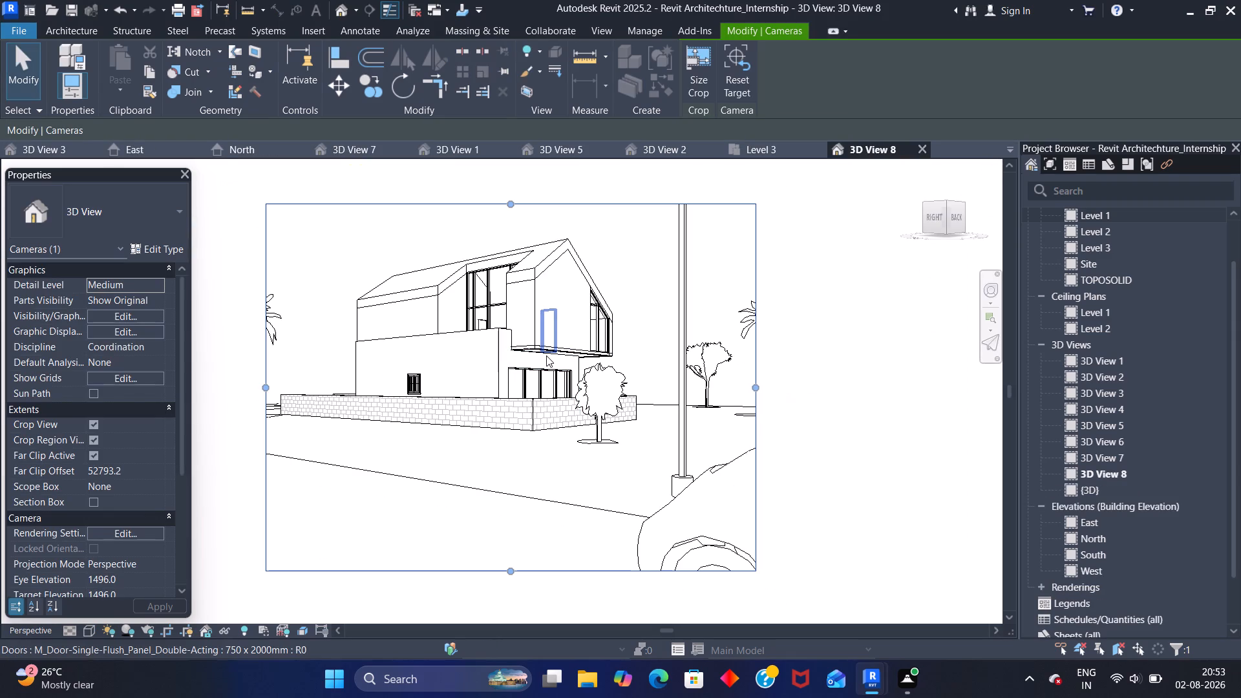
middle_click_drag(549, 348, 546, 436, "shift")
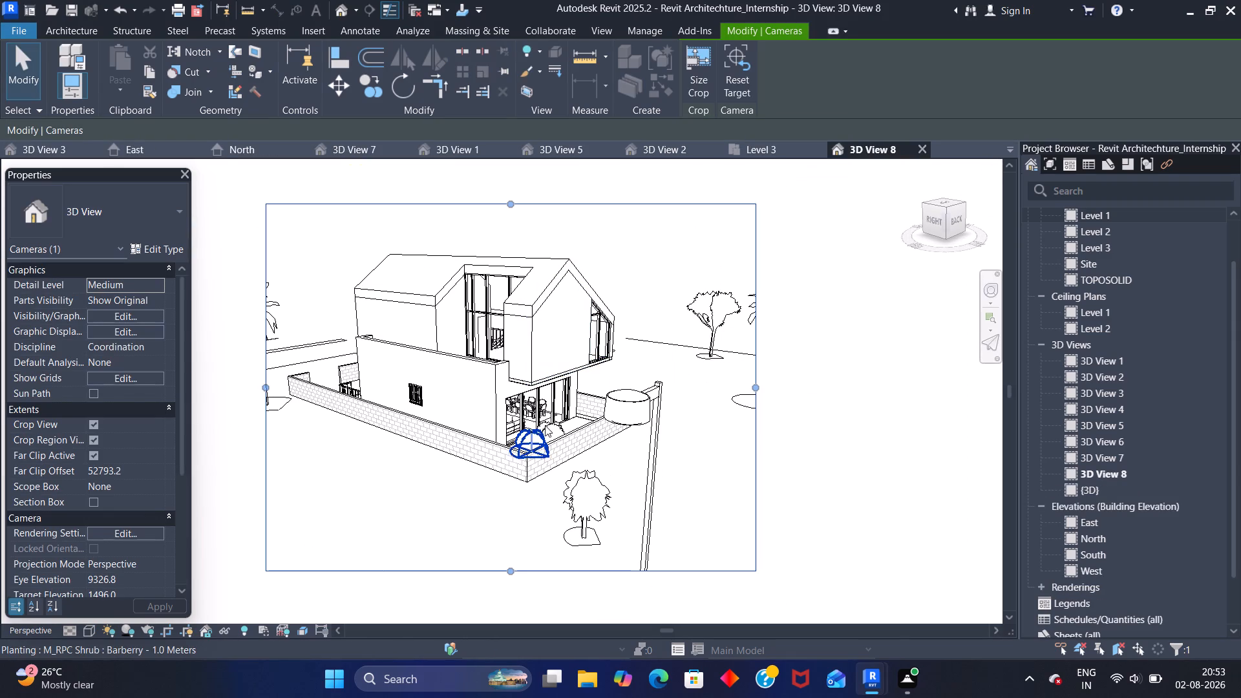
scroll(534, 398, "up", 3)
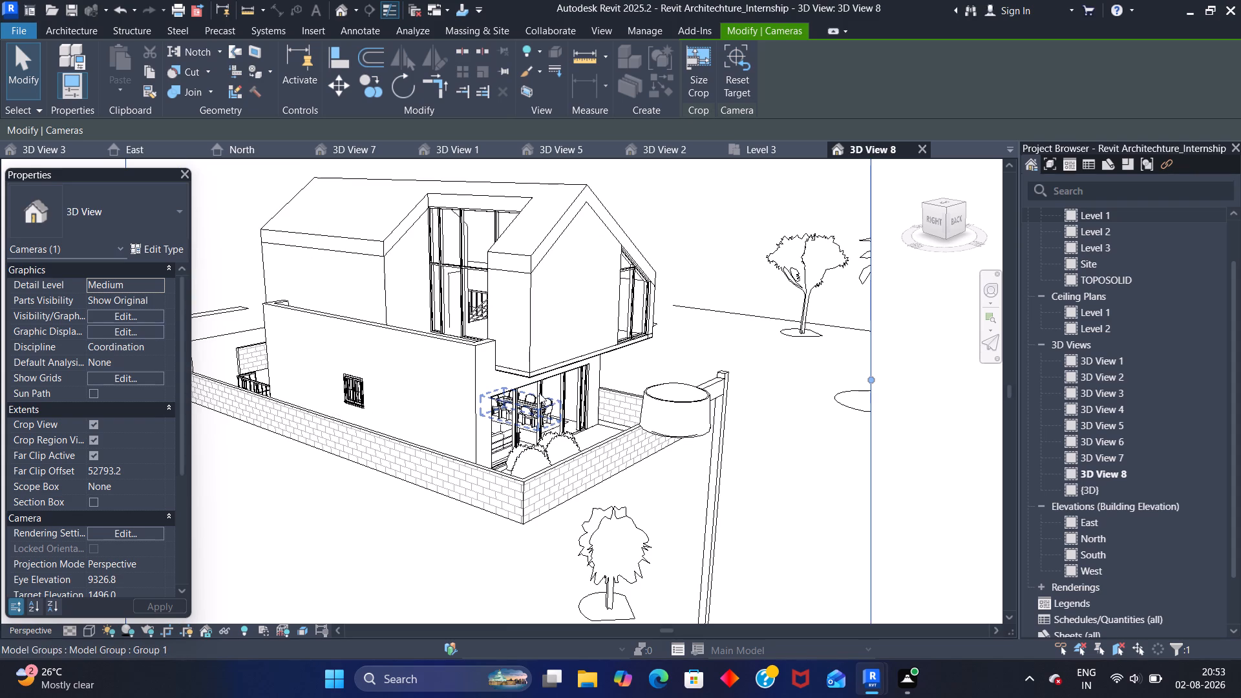
middle_click_drag(527, 375, 535, 402)
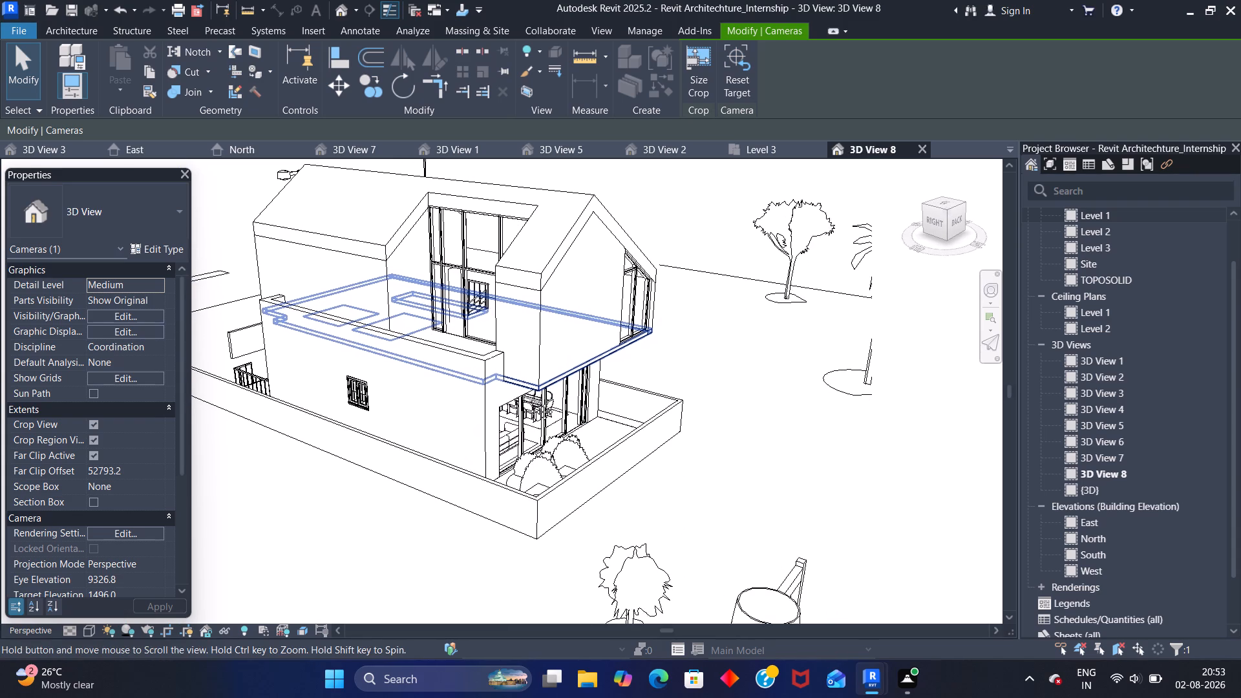
middle_click_drag(535, 402, 535, 399)
middle_click_drag(560, 381, 537, 381, "shift")
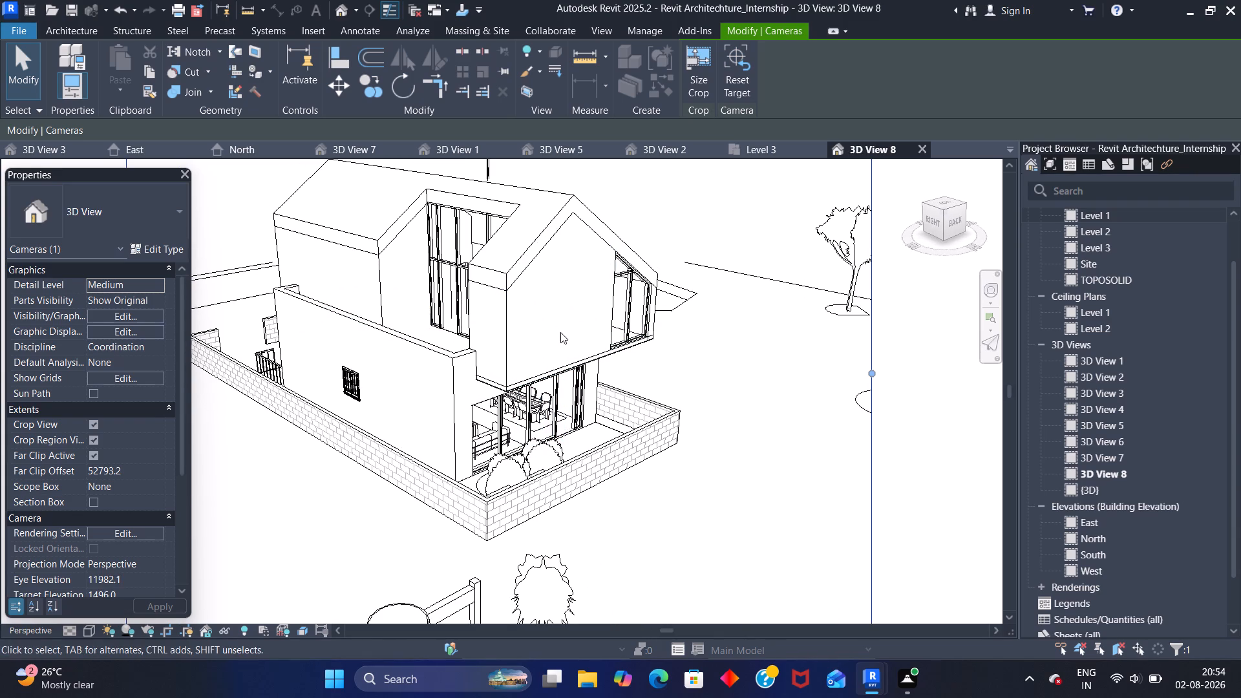
left_click(511, 292)
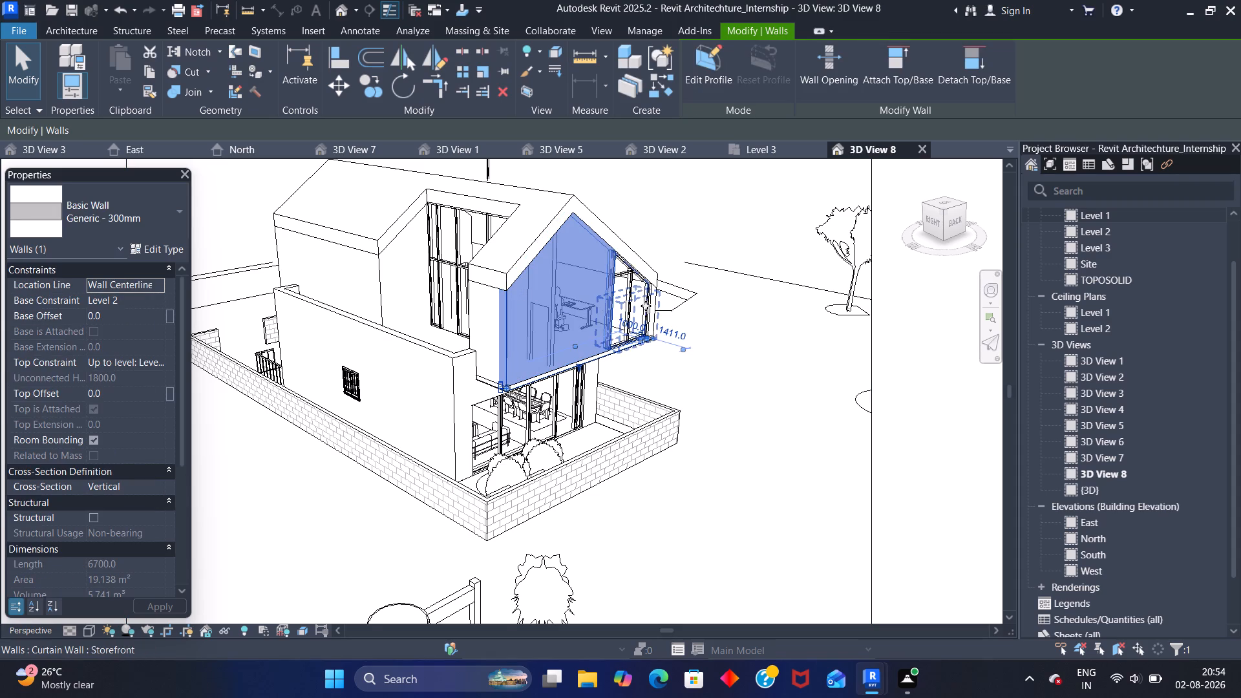
middle_click_drag(641, 307, 496, 308, "shift")
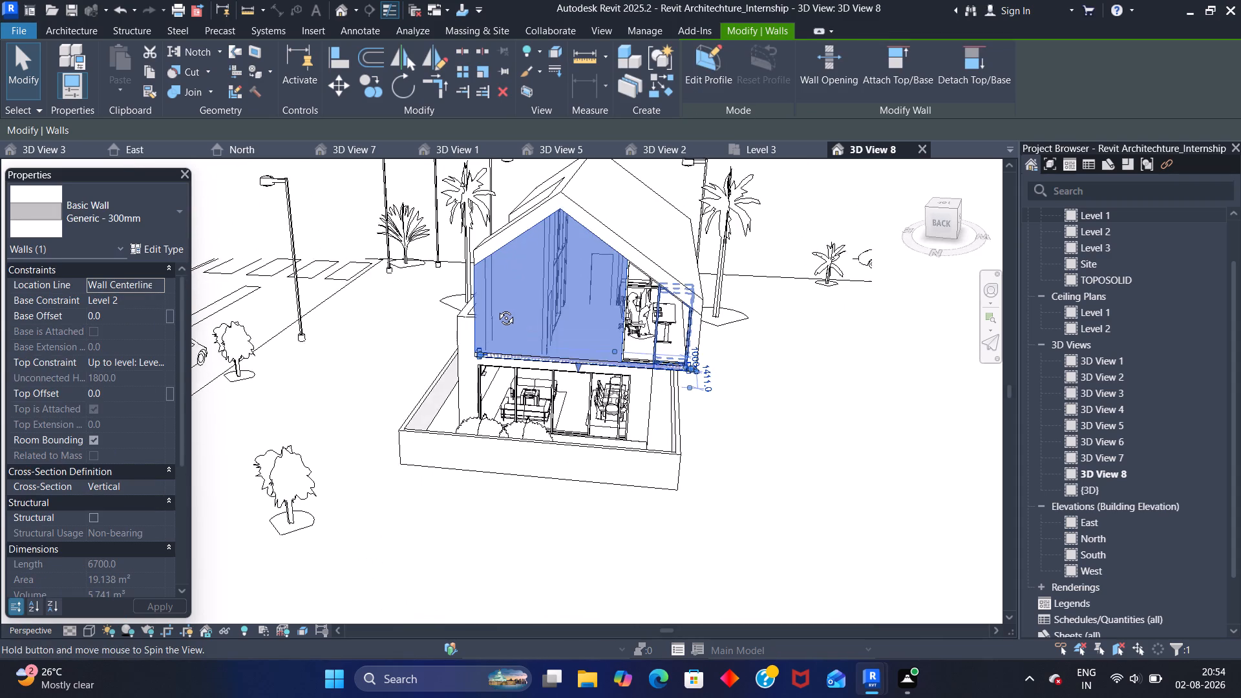
middle_click_drag(496, 308, 480, 302, "shift")
middle_click_drag(650, 334, 639, 350)
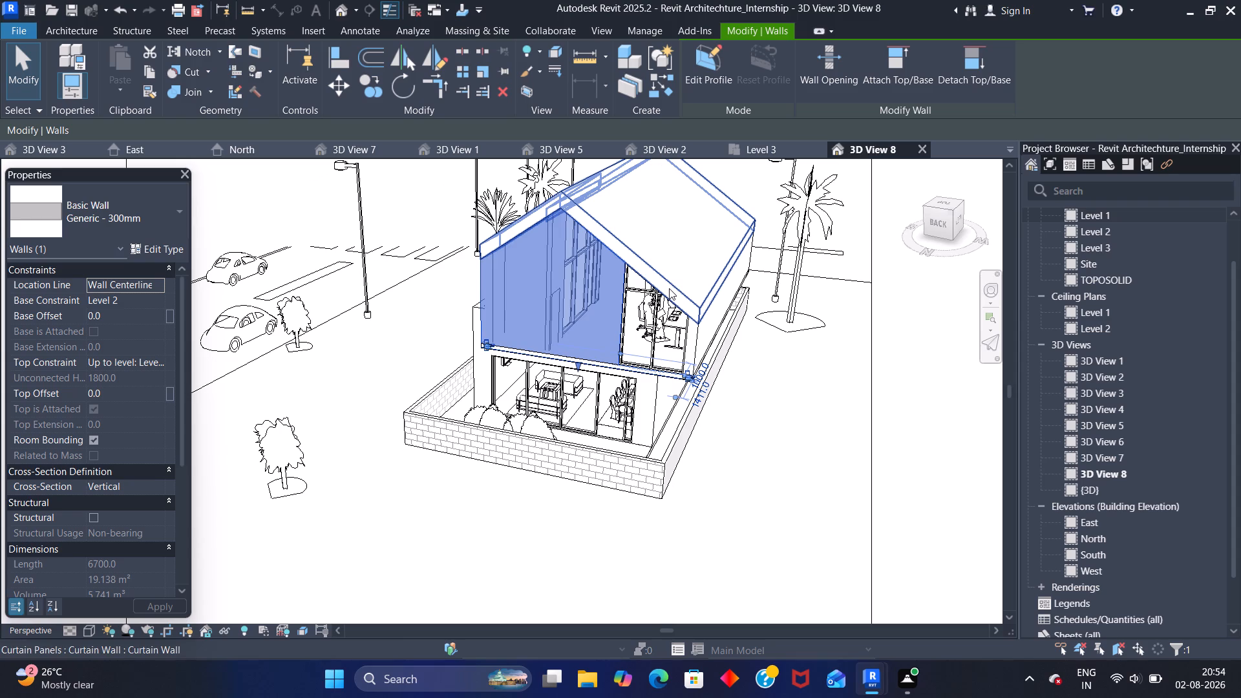
middle_click_drag(669, 288, 672, 277)
middle_click_drag(668, 283, 670, 254, "shift")
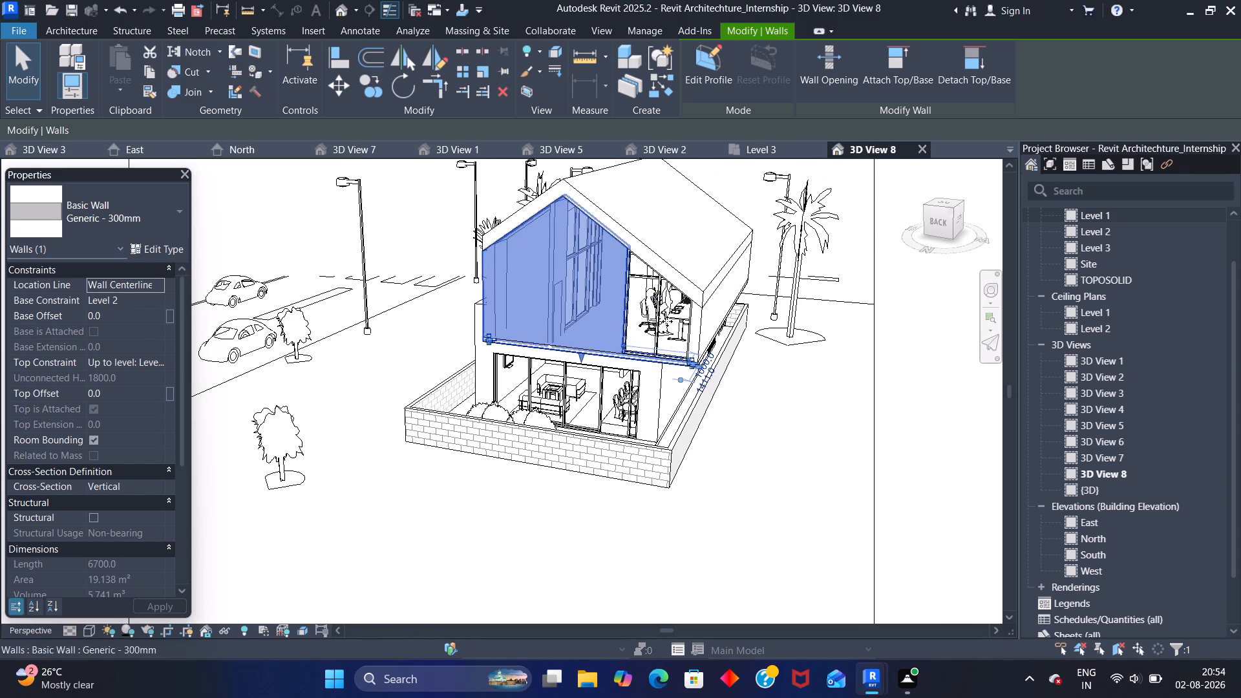
scroll(750, 342, "down", 4)
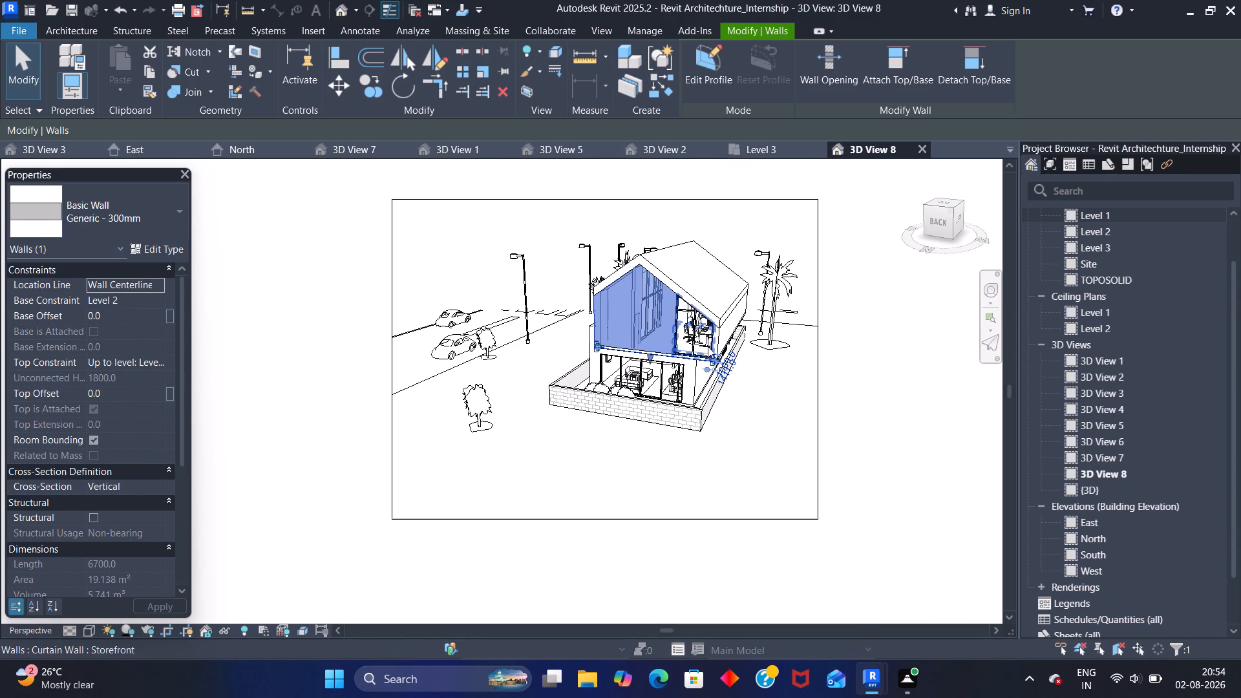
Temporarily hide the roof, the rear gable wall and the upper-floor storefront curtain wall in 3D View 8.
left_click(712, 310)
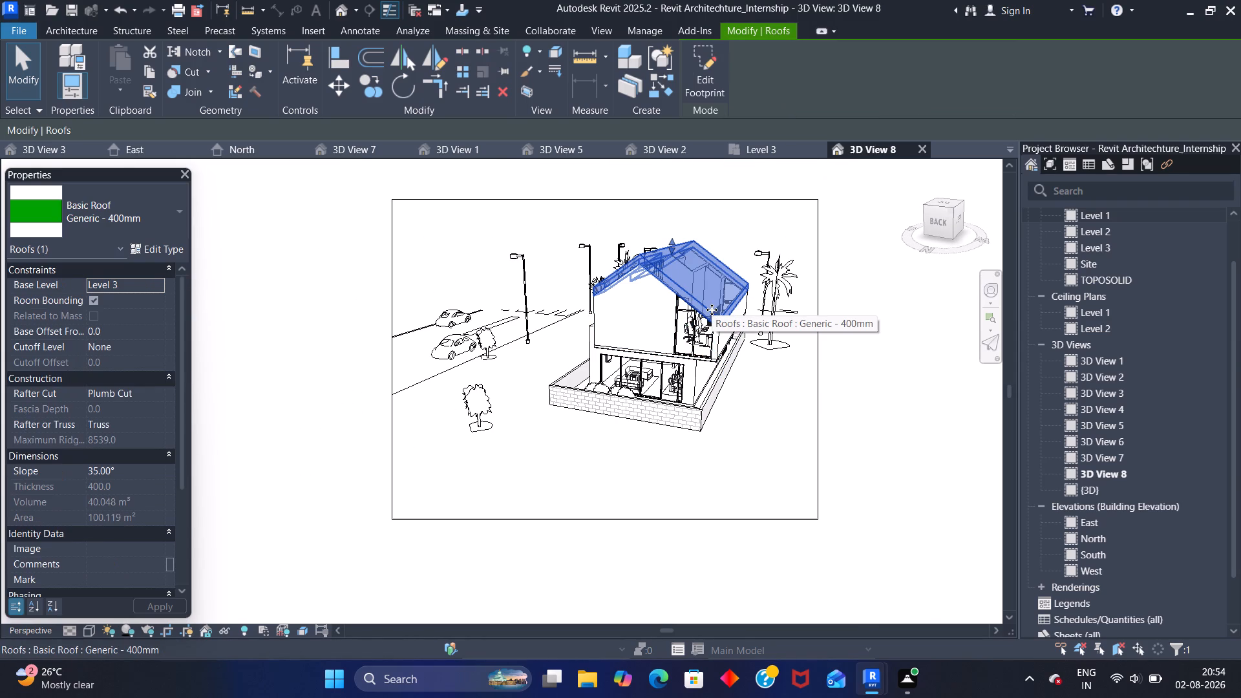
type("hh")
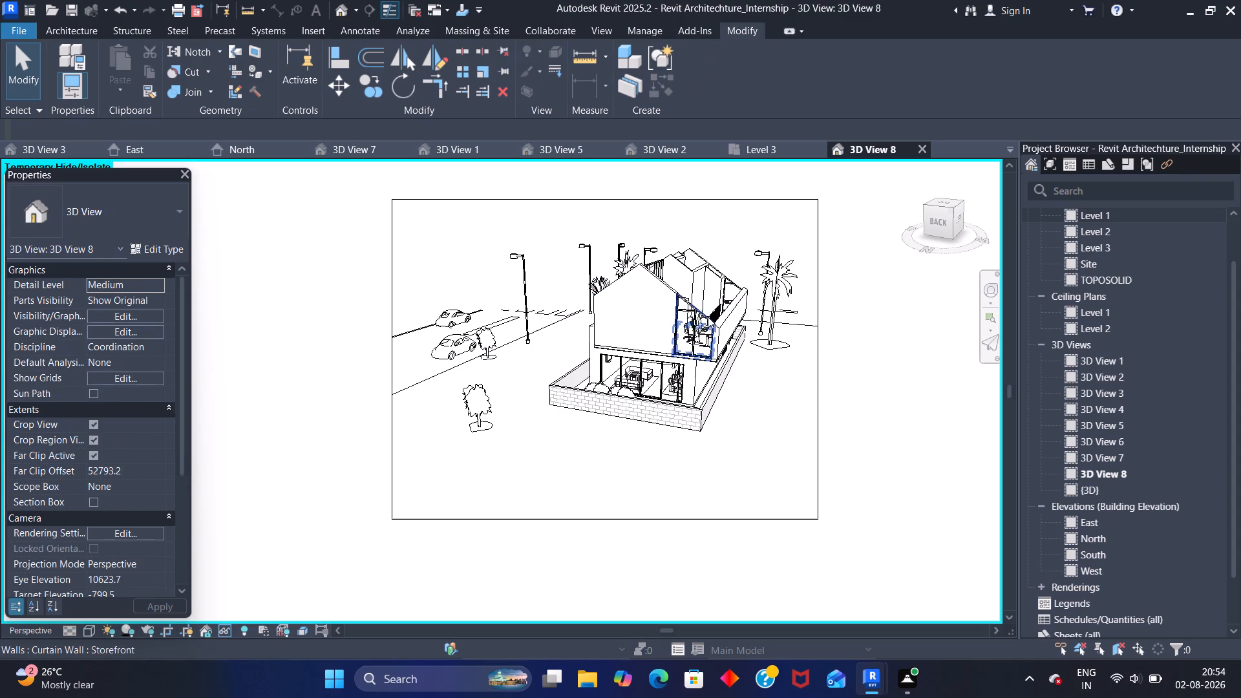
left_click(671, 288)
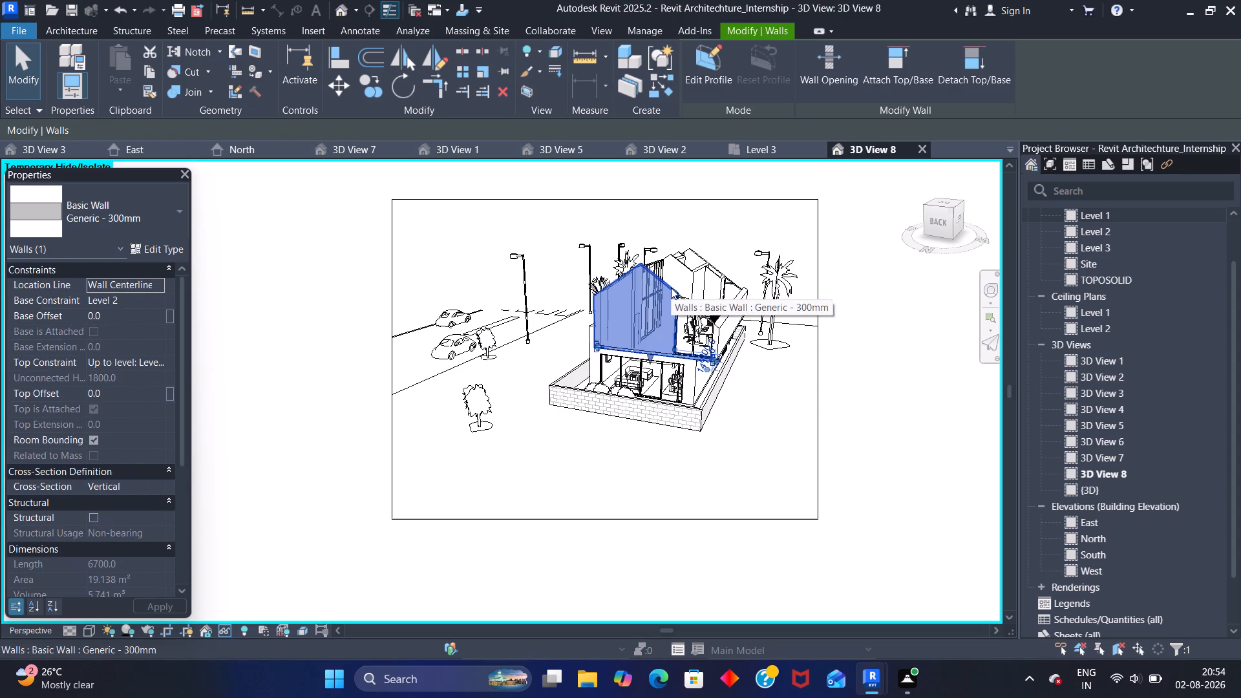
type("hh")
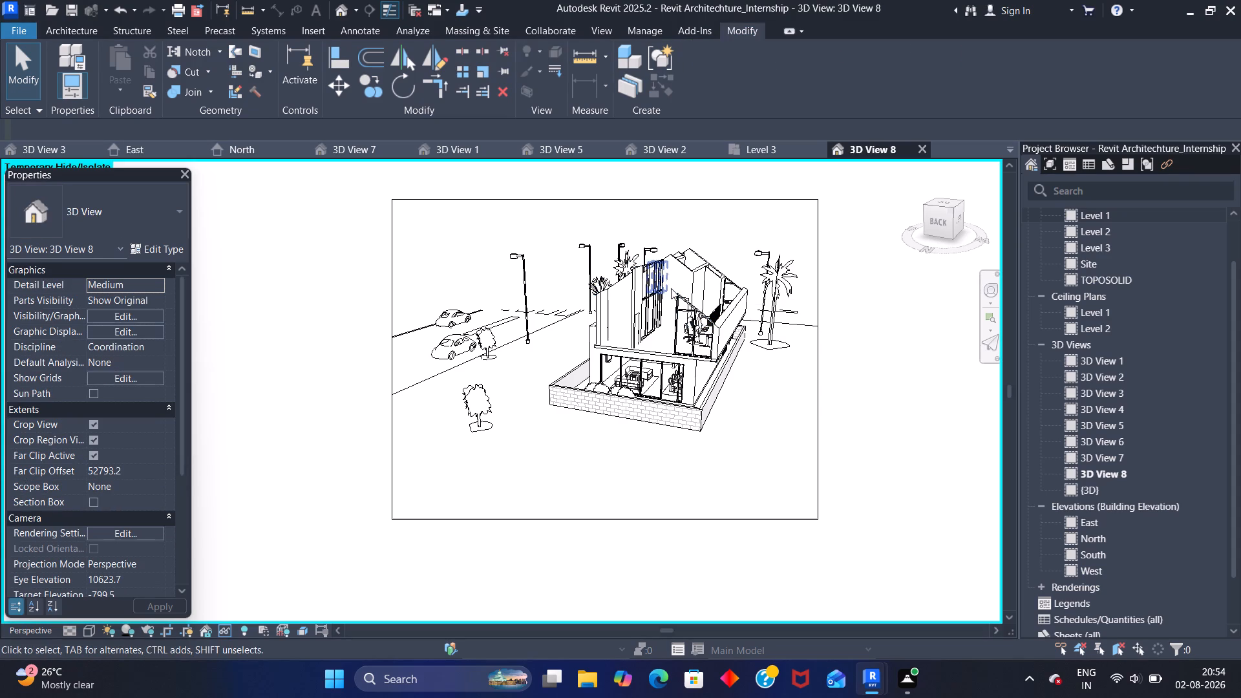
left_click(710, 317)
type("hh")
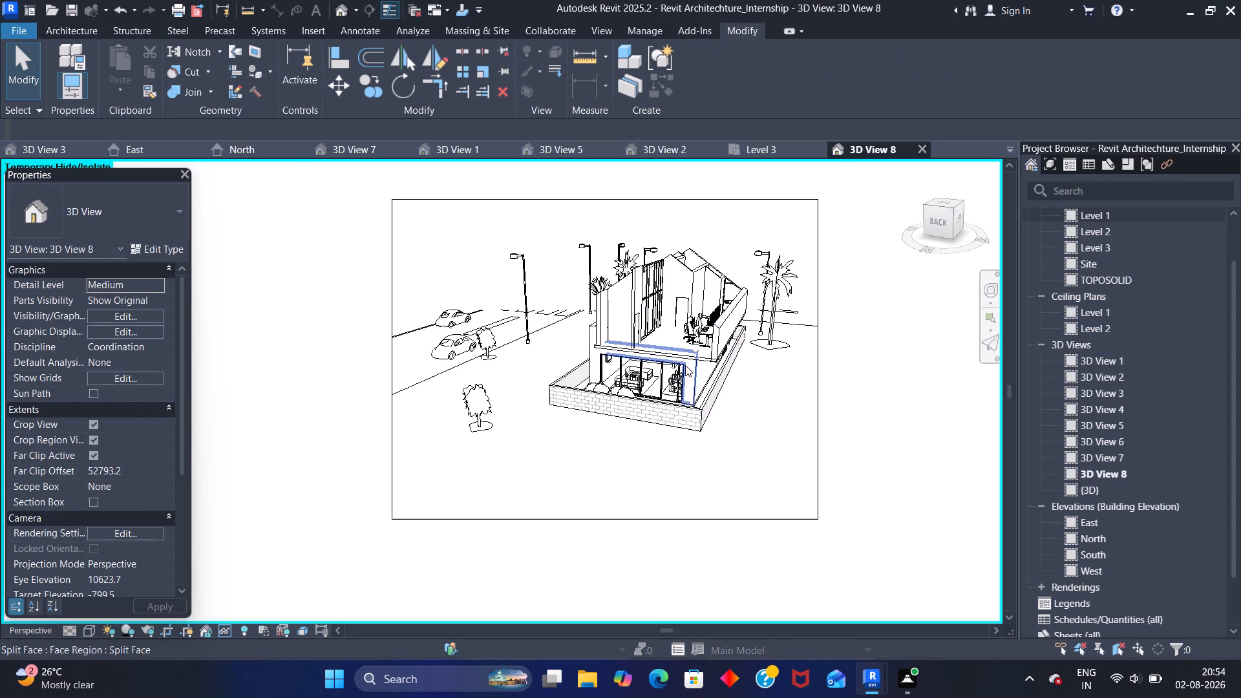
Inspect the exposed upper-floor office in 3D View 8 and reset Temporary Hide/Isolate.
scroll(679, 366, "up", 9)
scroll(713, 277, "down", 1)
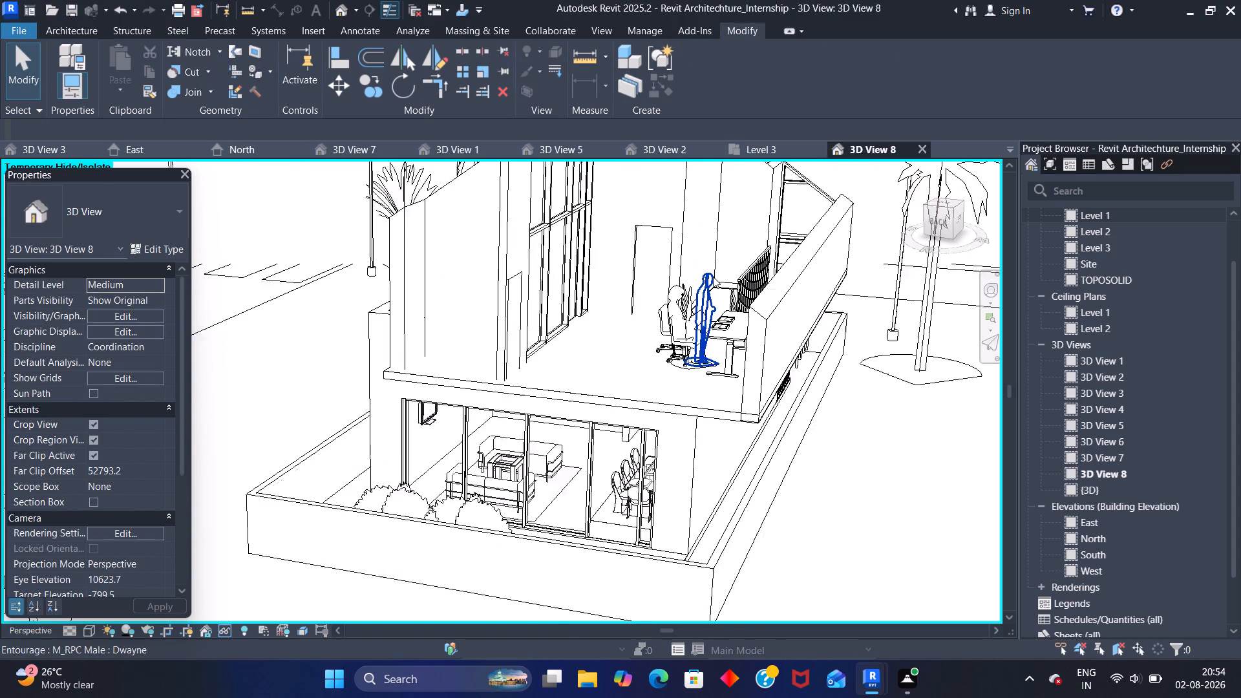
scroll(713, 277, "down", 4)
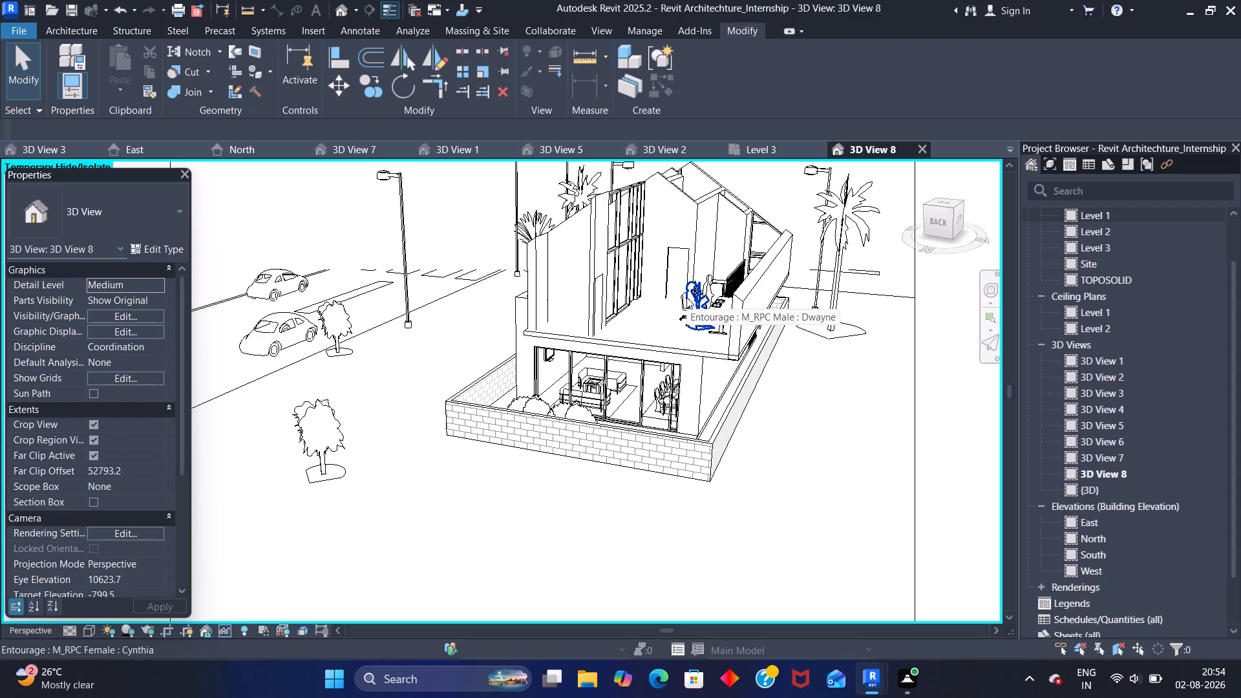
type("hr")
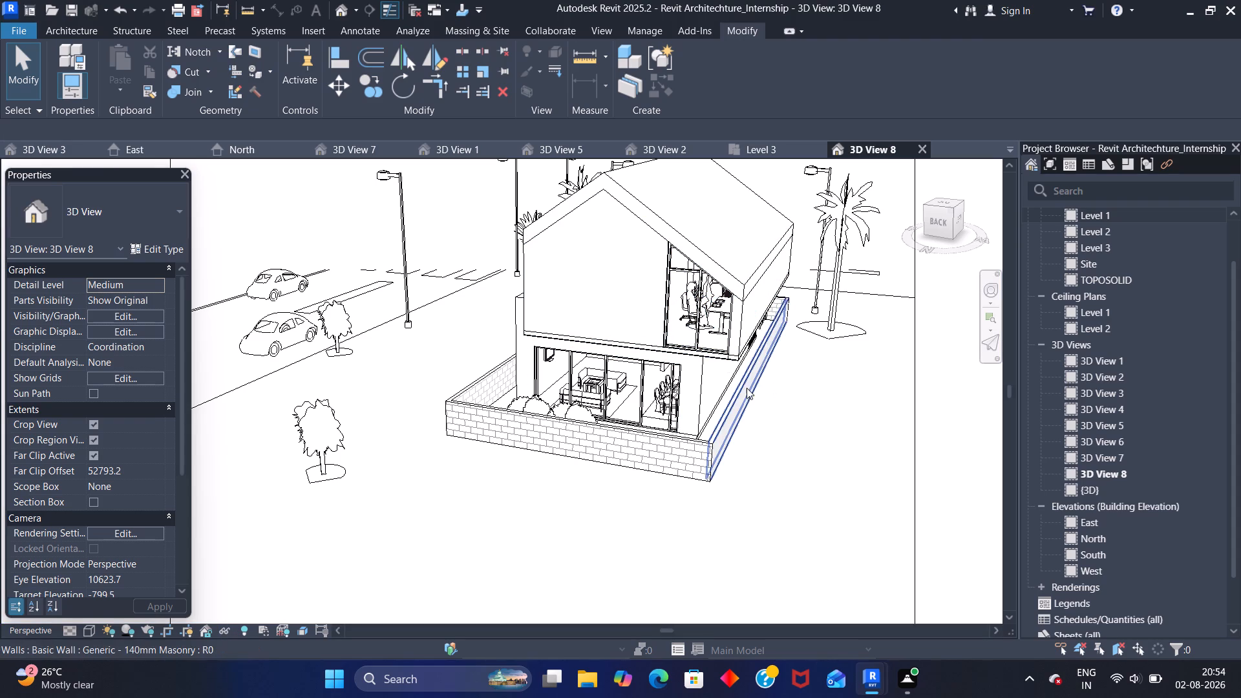
Render 3D View 8 from a raised viewpoint facing the rear gable, using High quality and 300 DPI printer resolution.
scroll(752, 392, "down", 2)
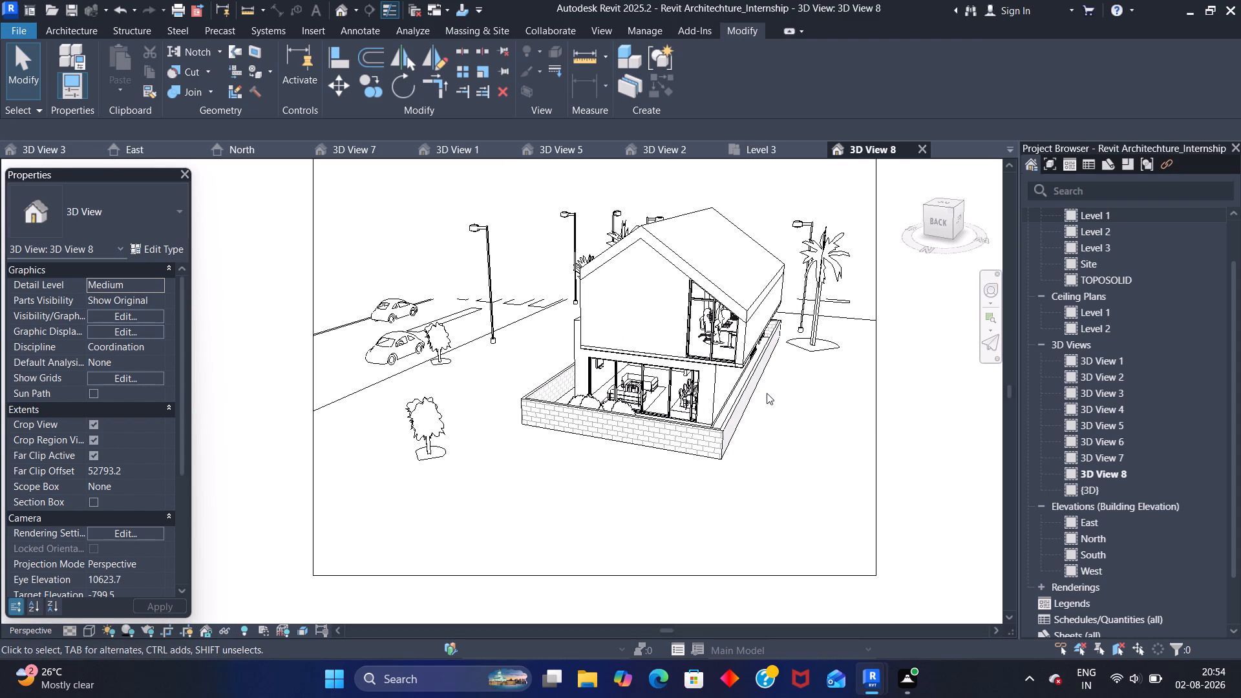
middle_click_drag(766, 393, 751, 393, "shift")
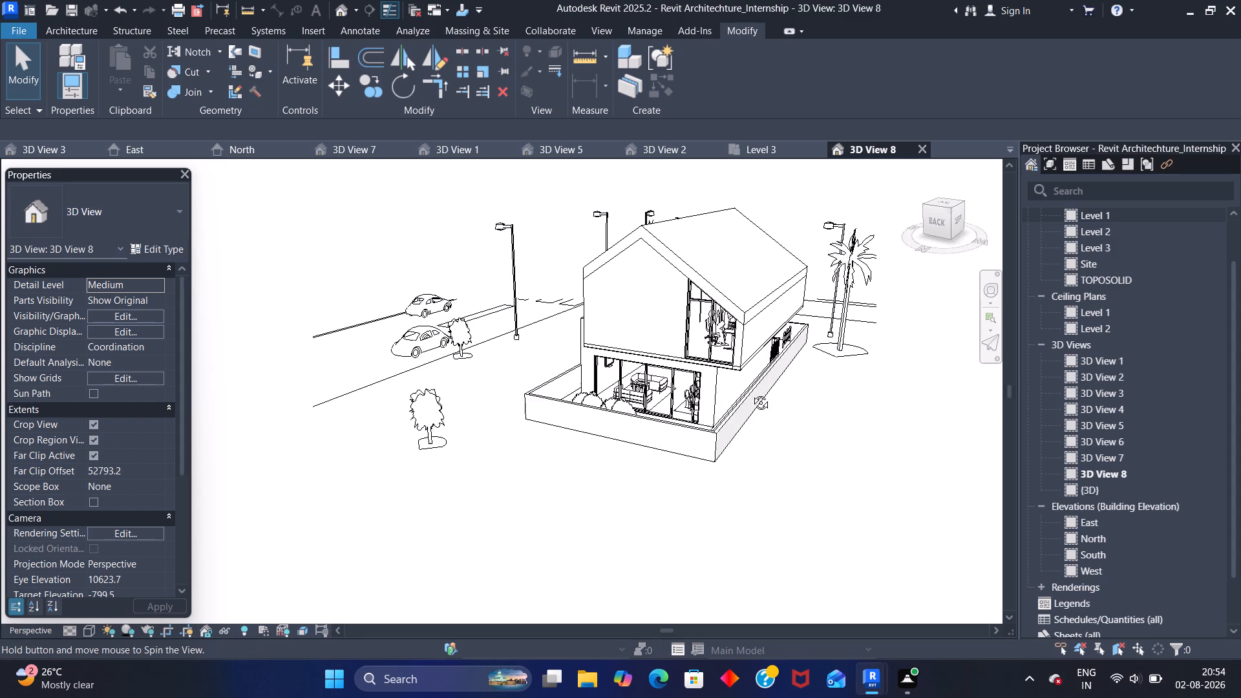
middle_click_drag(751, 393, 787, 376, "shift")
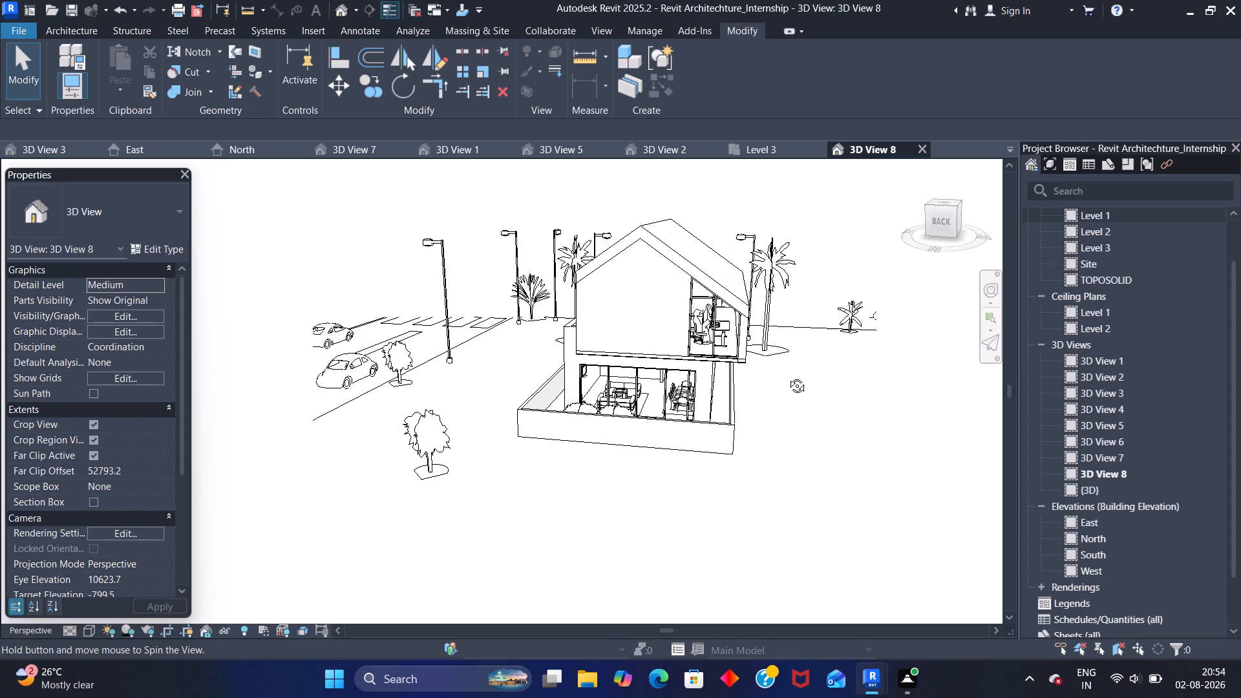
middle_click_drag(787, 376, 779, 376, "shift")
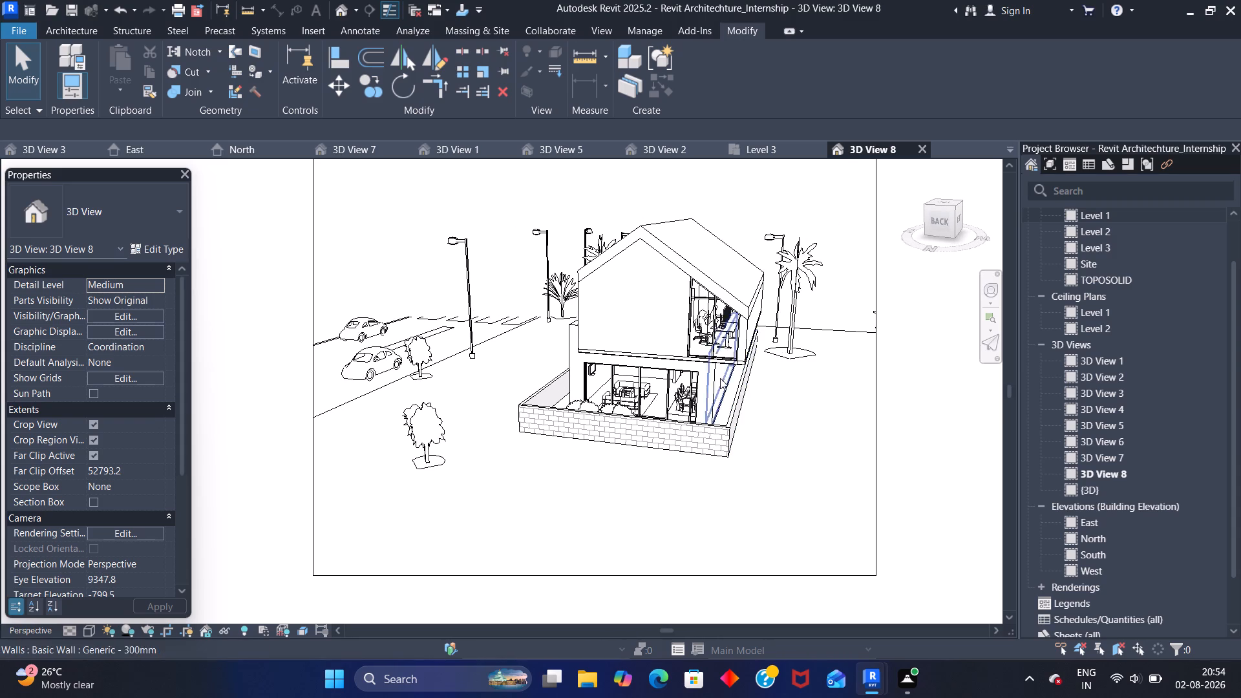
type("rr")
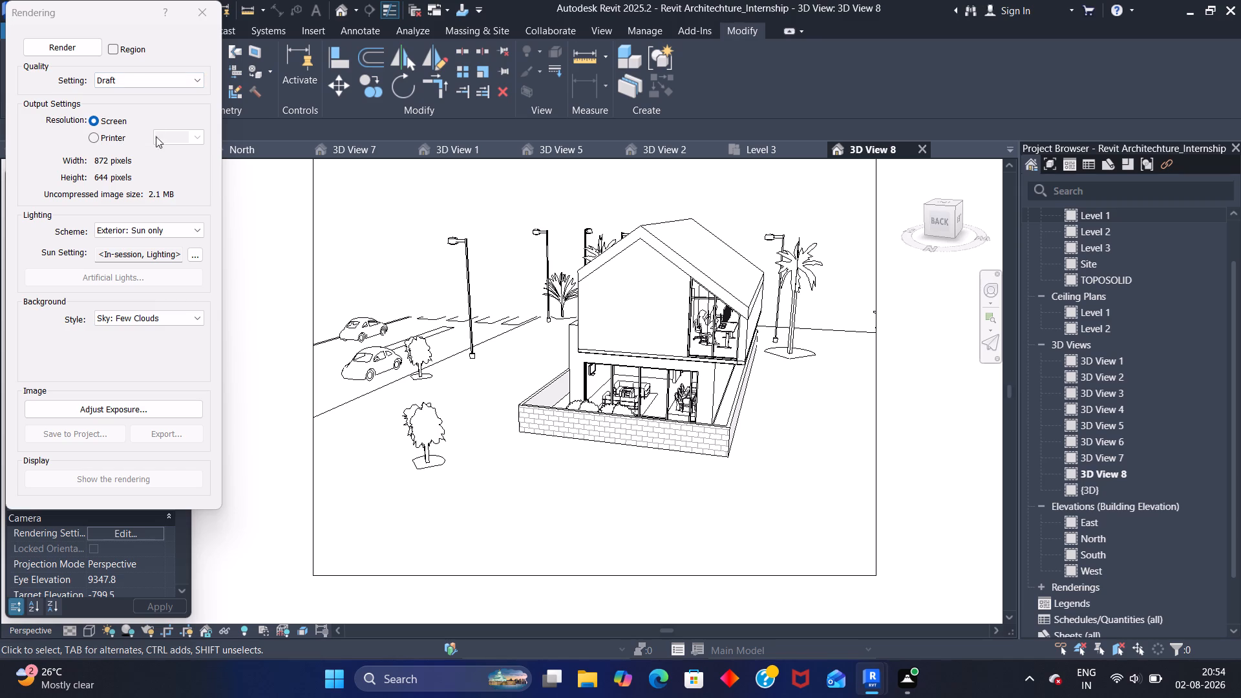
left_click(123, 133)
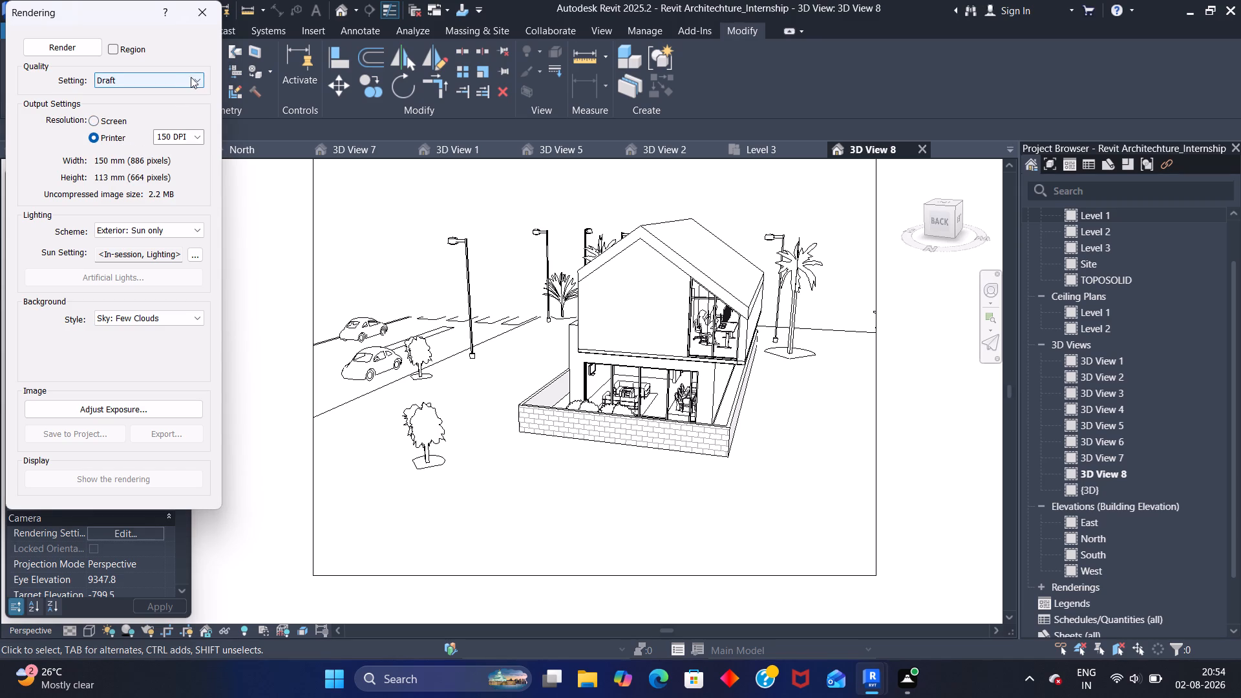
left_click(191, 77)
left_click(153, 112)
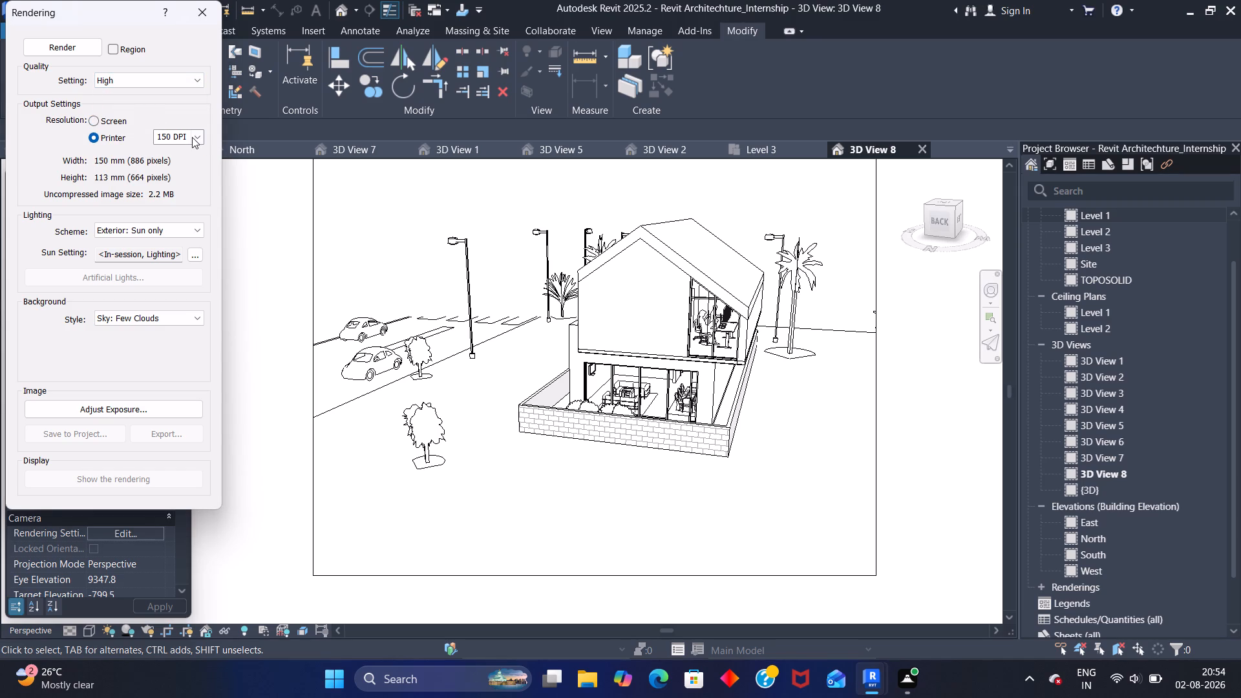
left_click(192, 137)
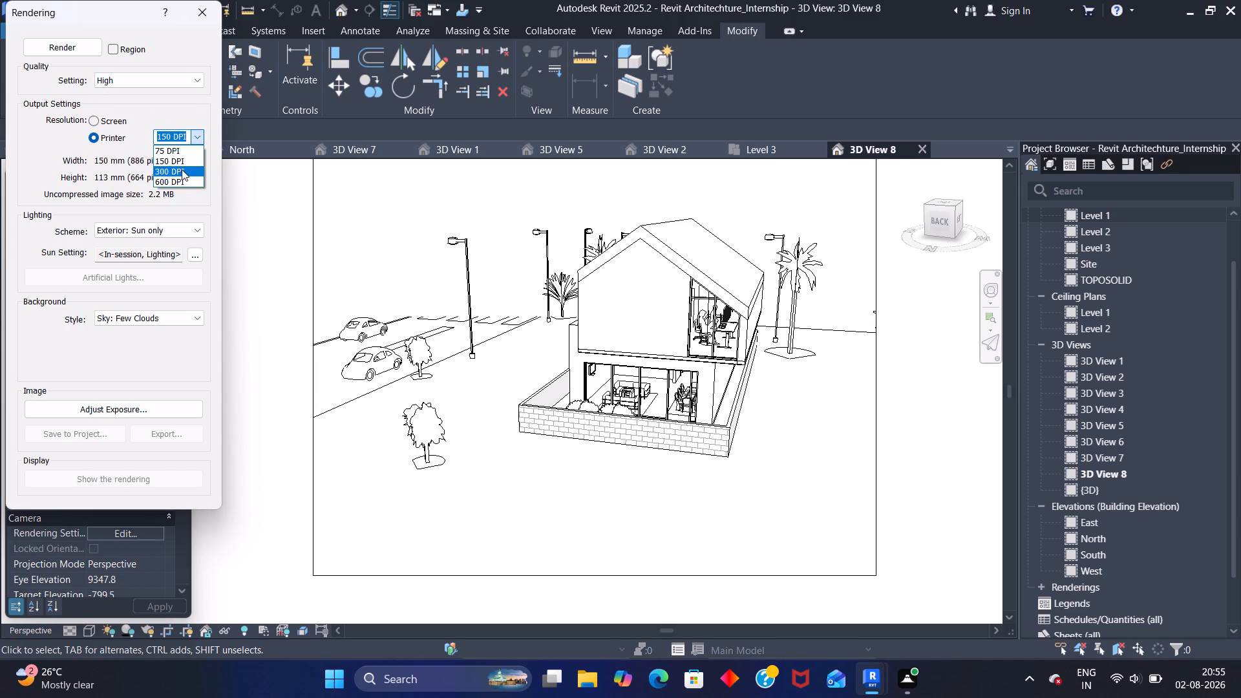
left_click(182, 169)
left_click(72, 45)
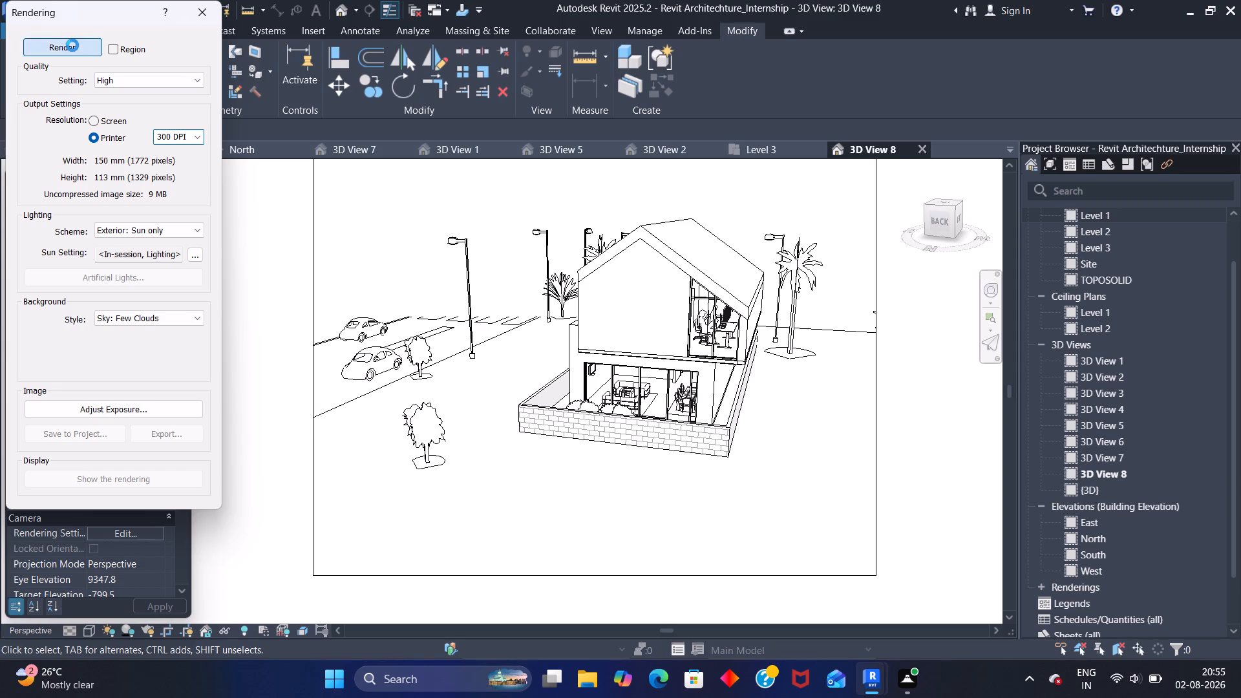
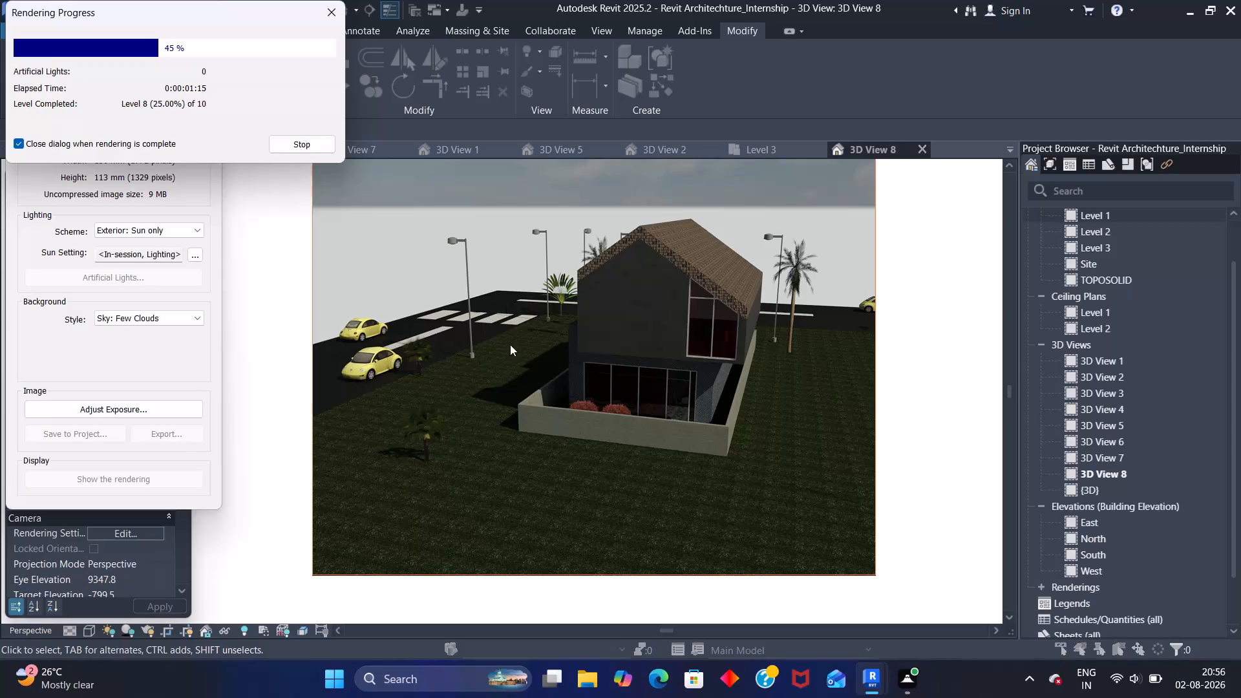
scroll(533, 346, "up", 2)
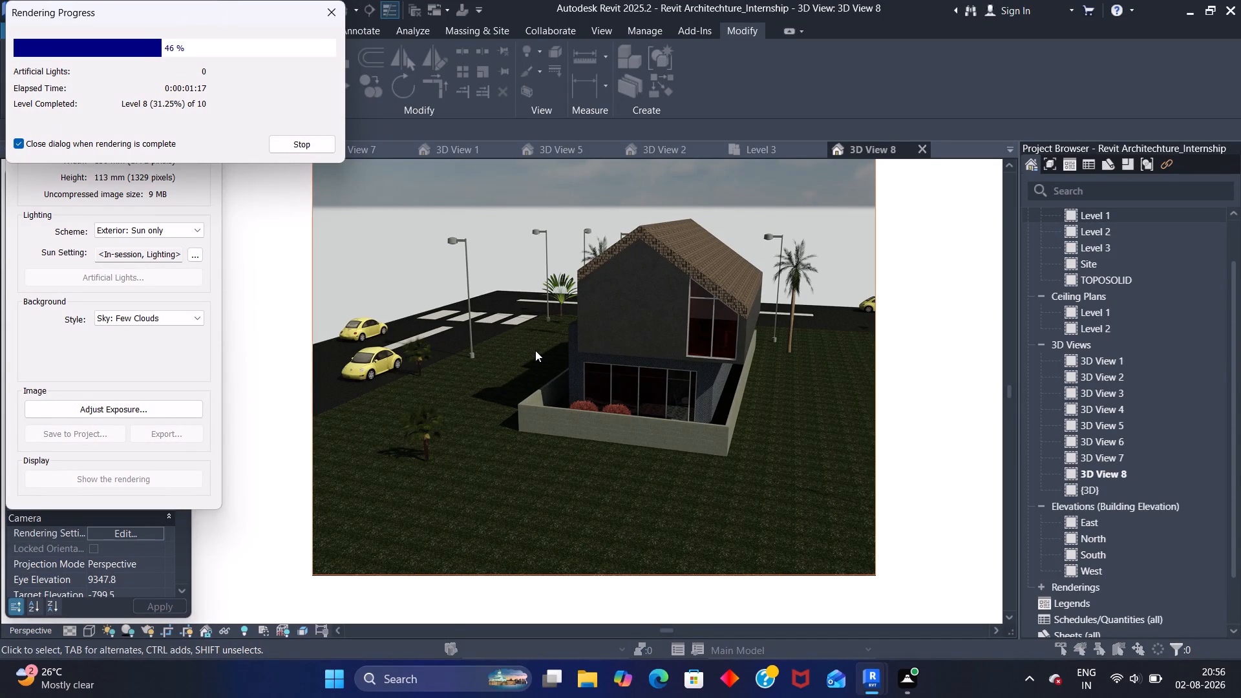
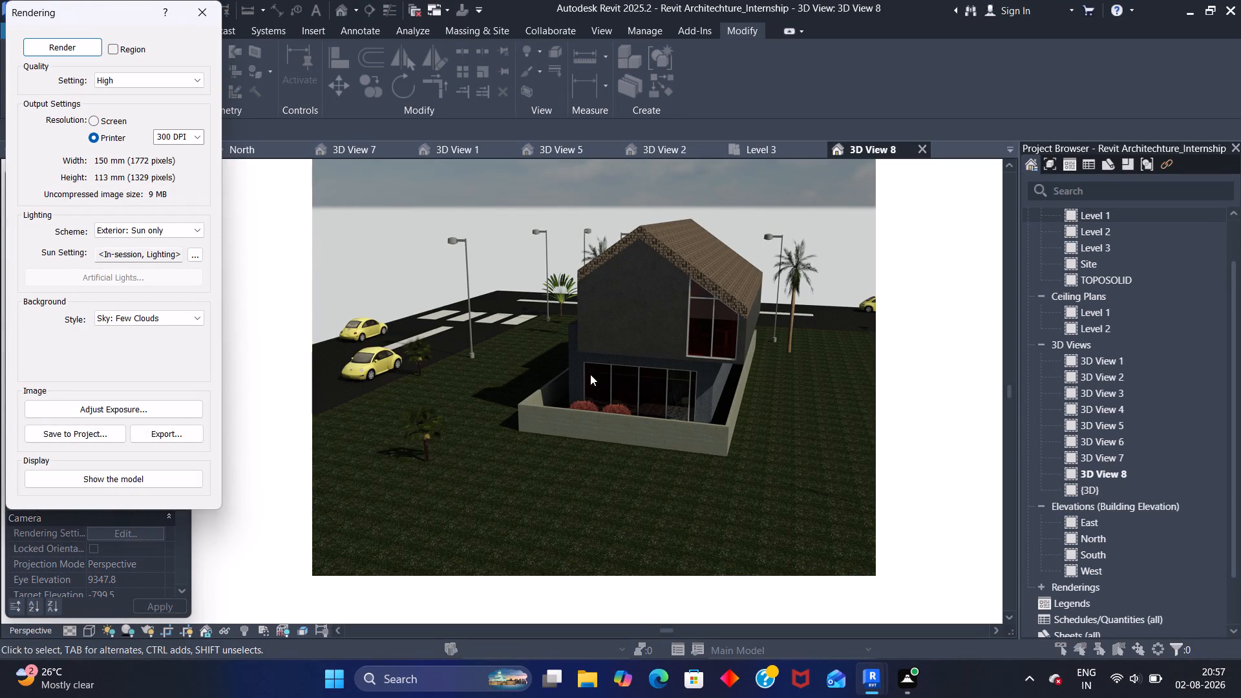
Save the finished rendering of 3D View 8 to the project and close the rendering settings.
left_click(90, 430)
left_click(629, 367)
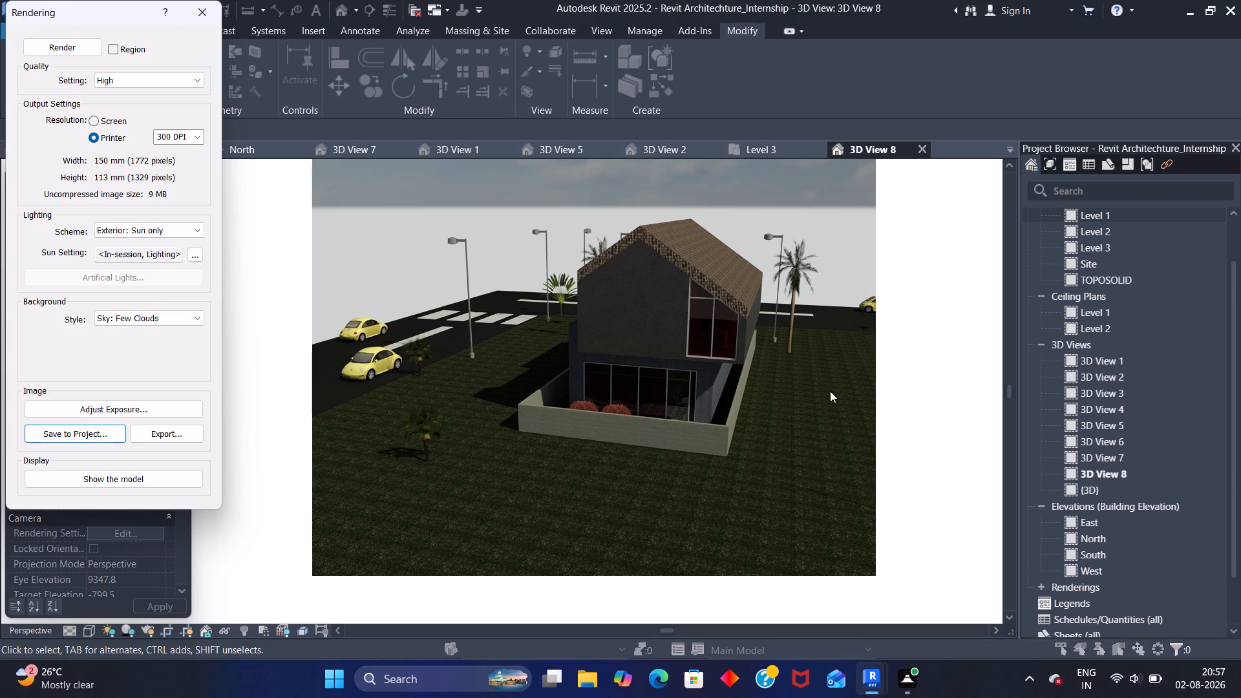
left_click(205, 17)
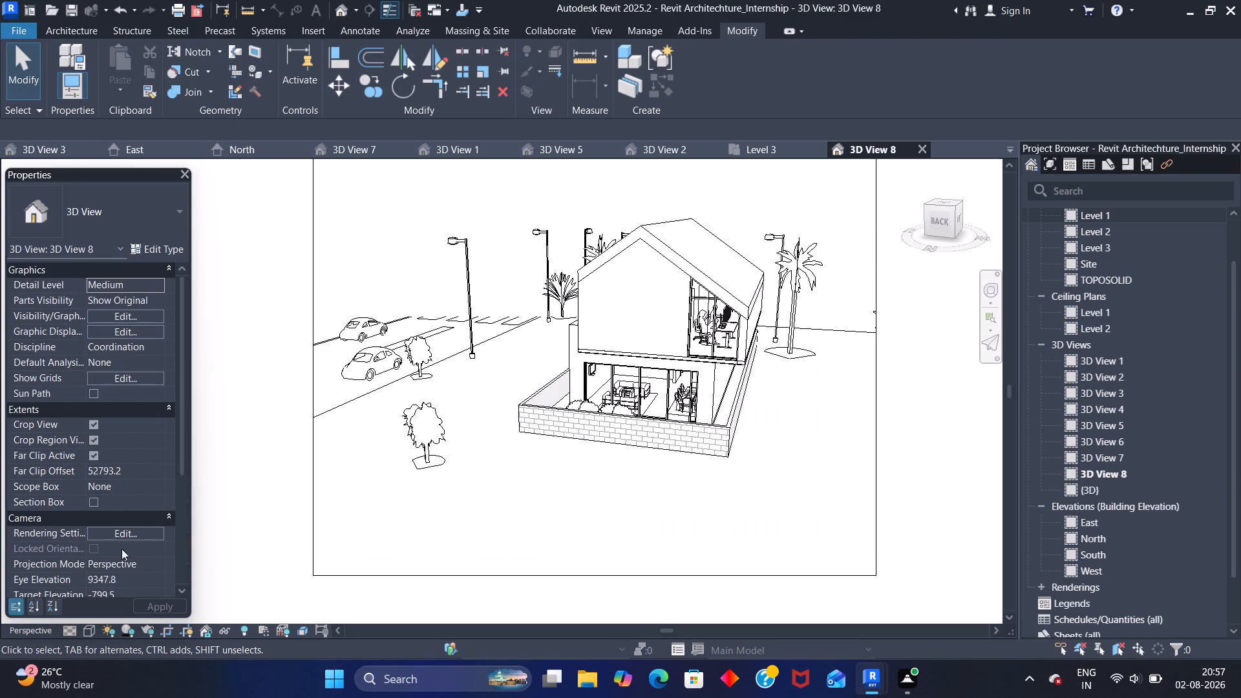
Set the visual style of 3D View 8 to Realistic.
left_click(84, 632)
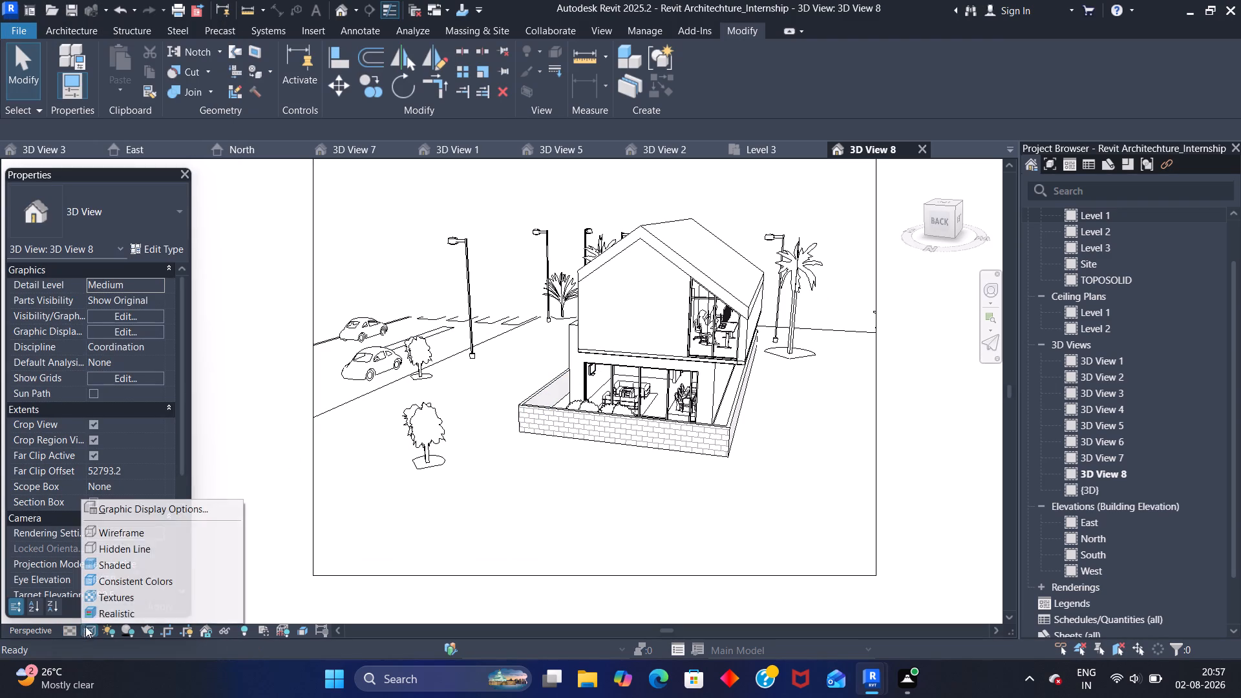
left_click(100, 613)
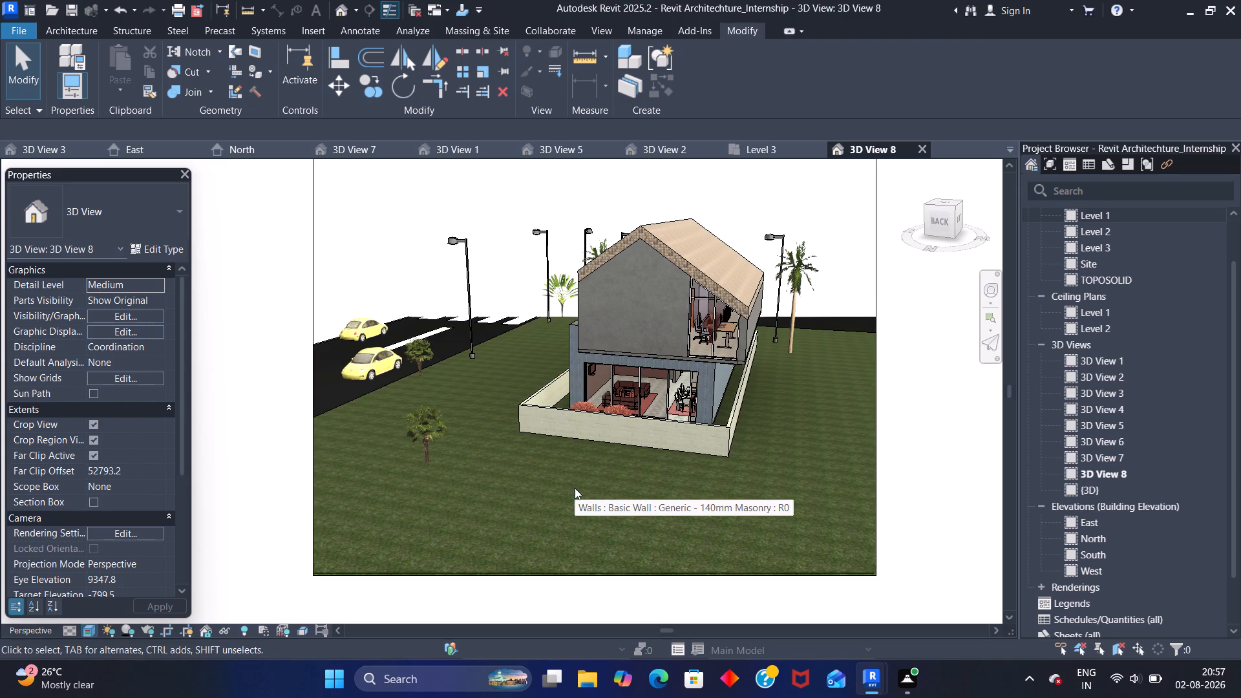
Examine the building from all sides in 3D View 8, briefly checking 3D View 7 for comparison.
middle_click_drag(586, 485, 600, 414, "shift")
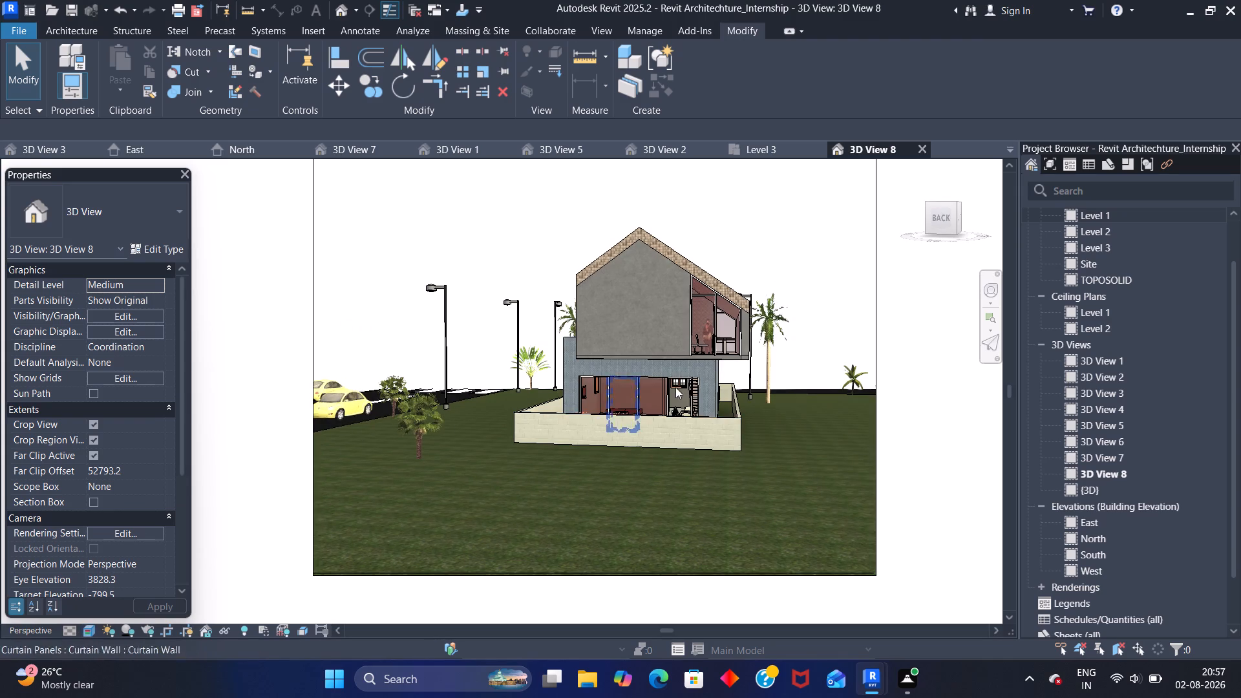
middle_click_drag(768, 407, 714, 438, "shift")
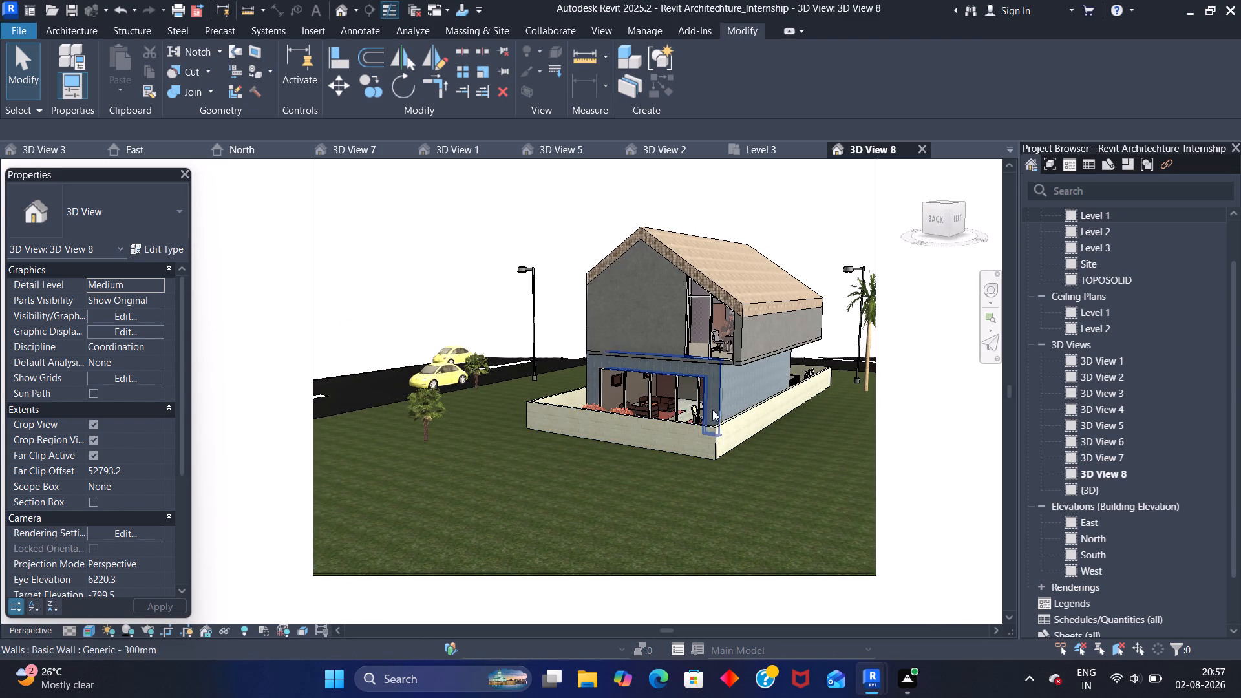
scroll(697, 372, "up", 6)
scroll(720, 339, "down", 5)
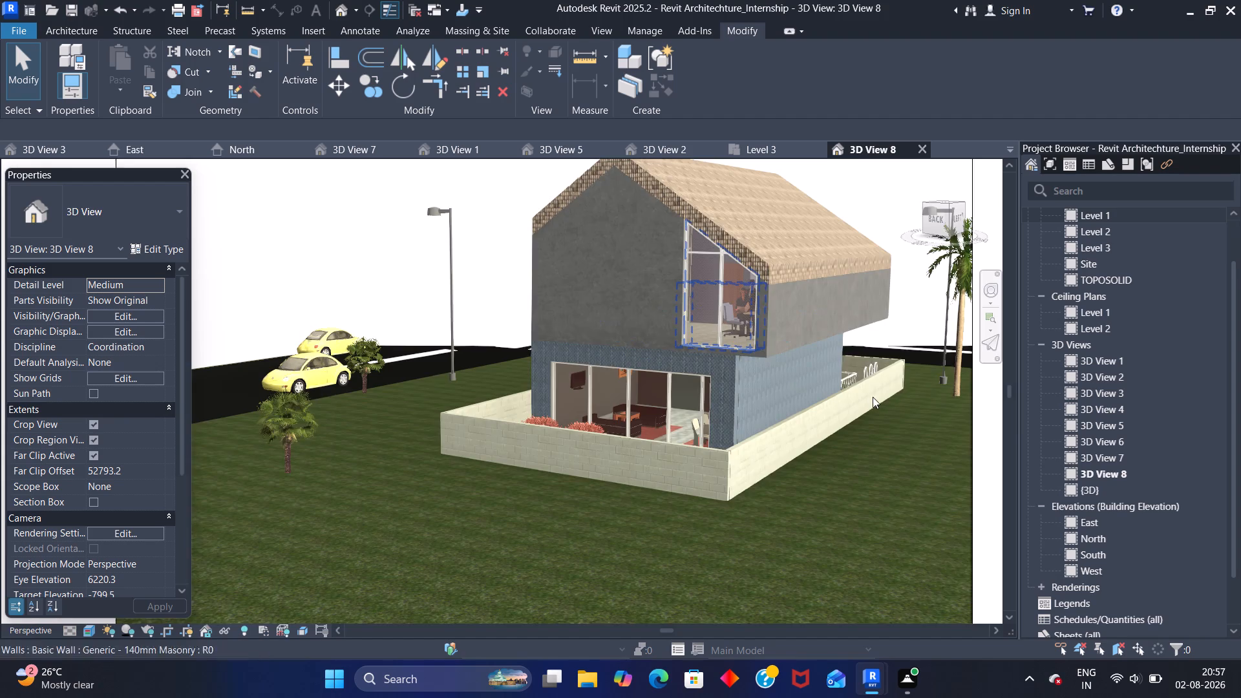
double_click(1078, 454)
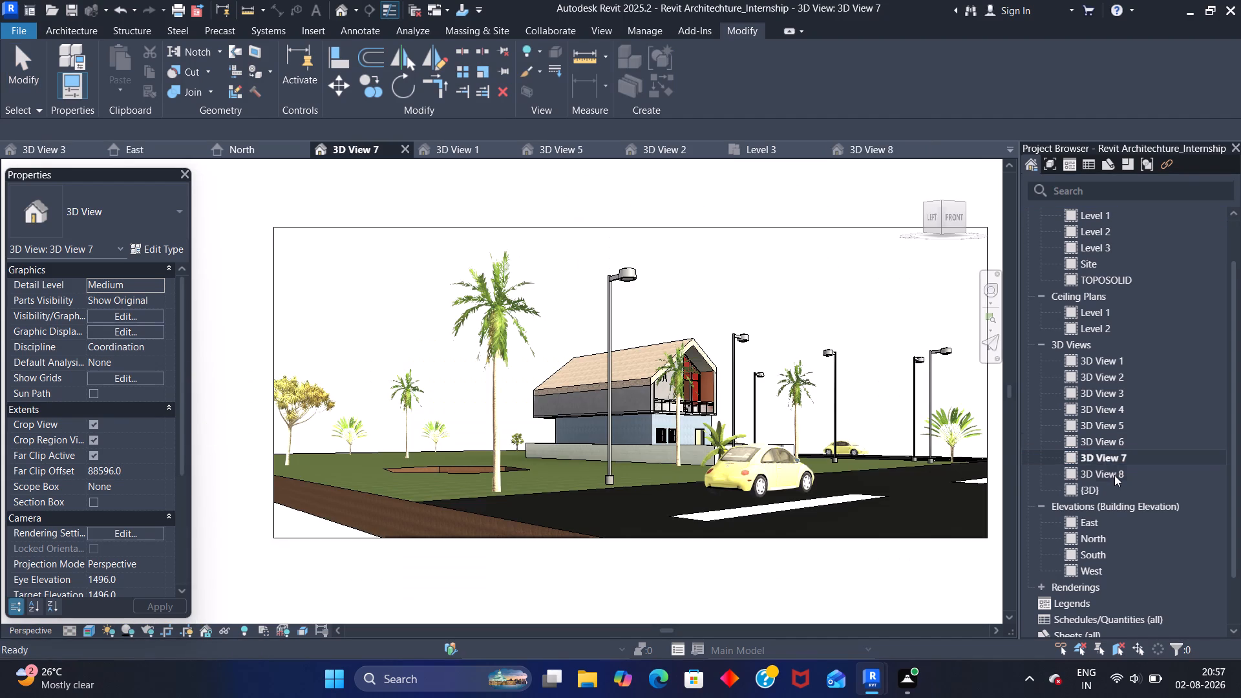
double_click(1114, 474)
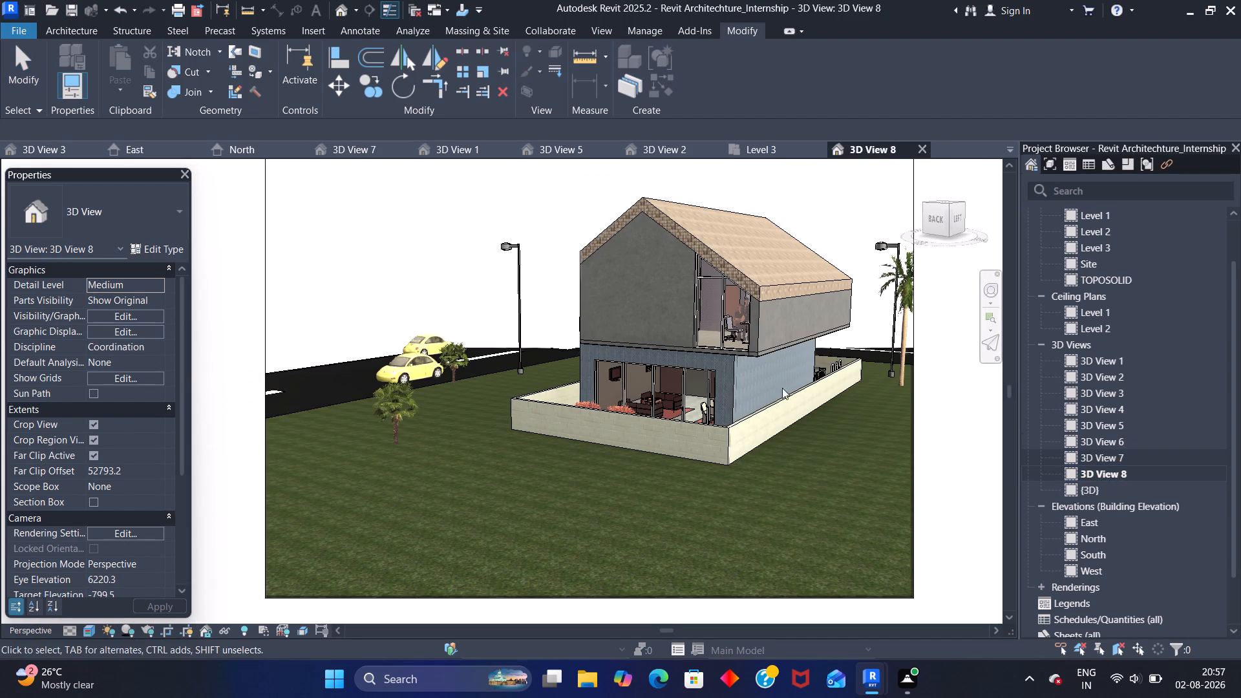
middle_click_drag(659, 350, 794, 346, "shift")
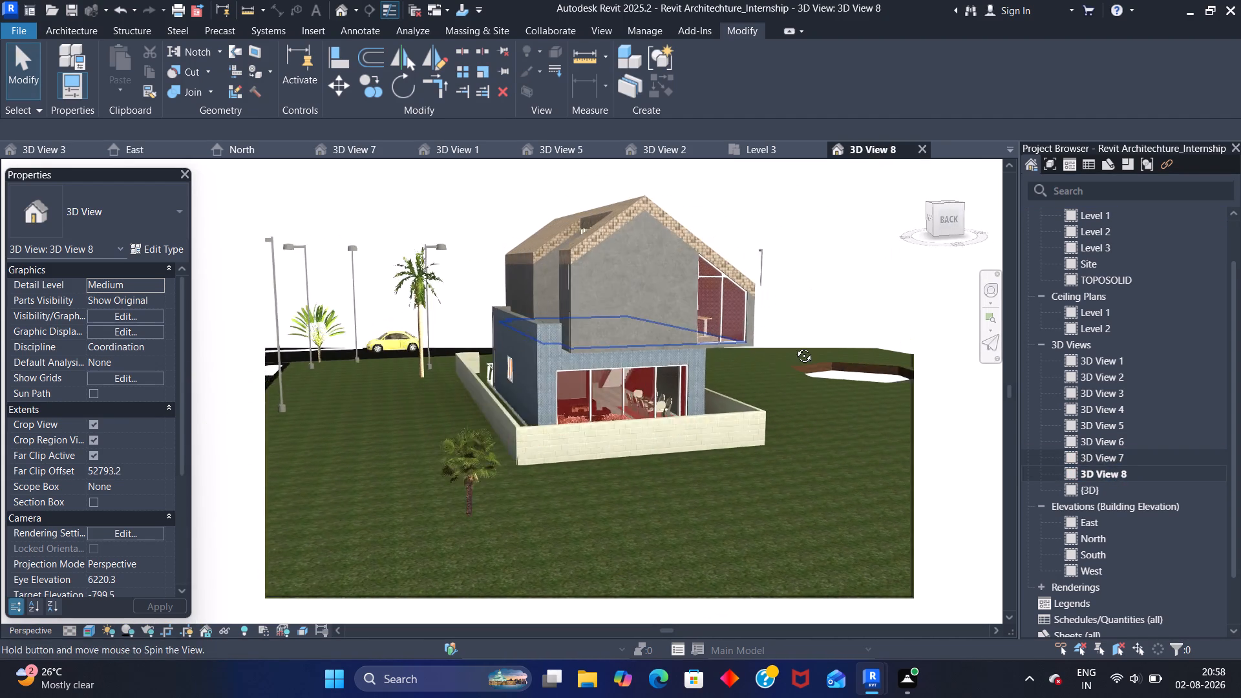
middle_click_drag(794, 346, 823, 340, "shift")
middle_click_drag(557, 354, 686, 349, "shift")
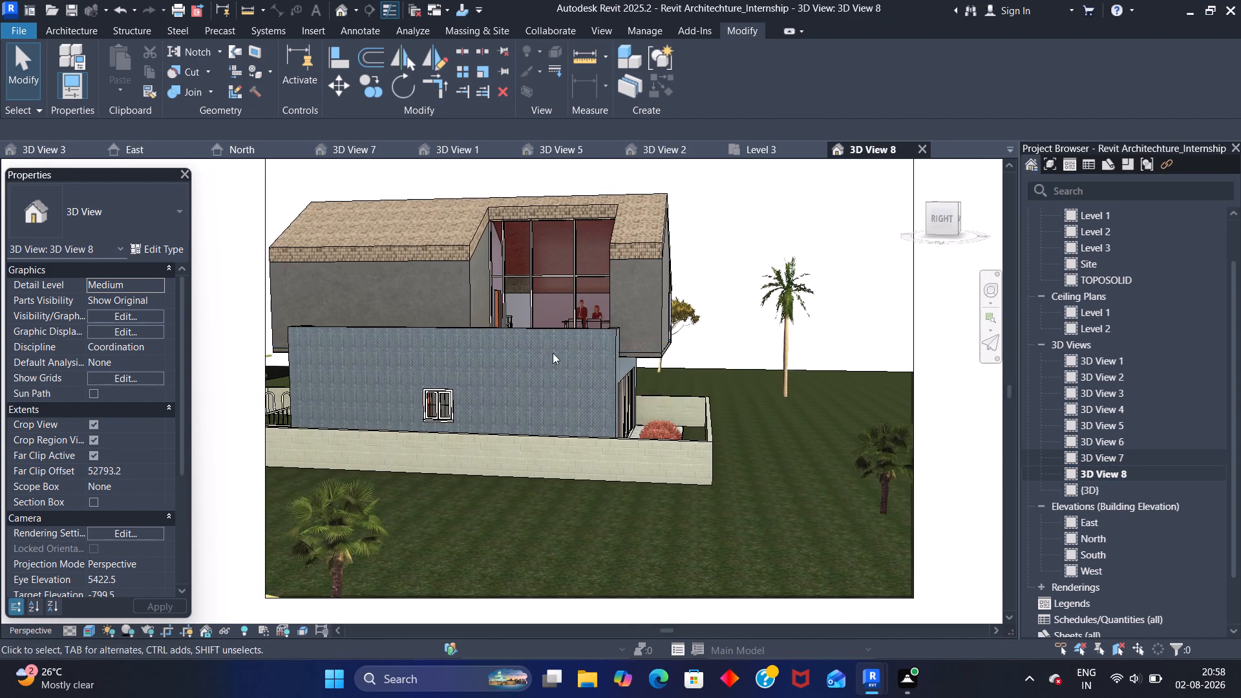
middle_click_drag(508, 356, 702, 335, "shift")
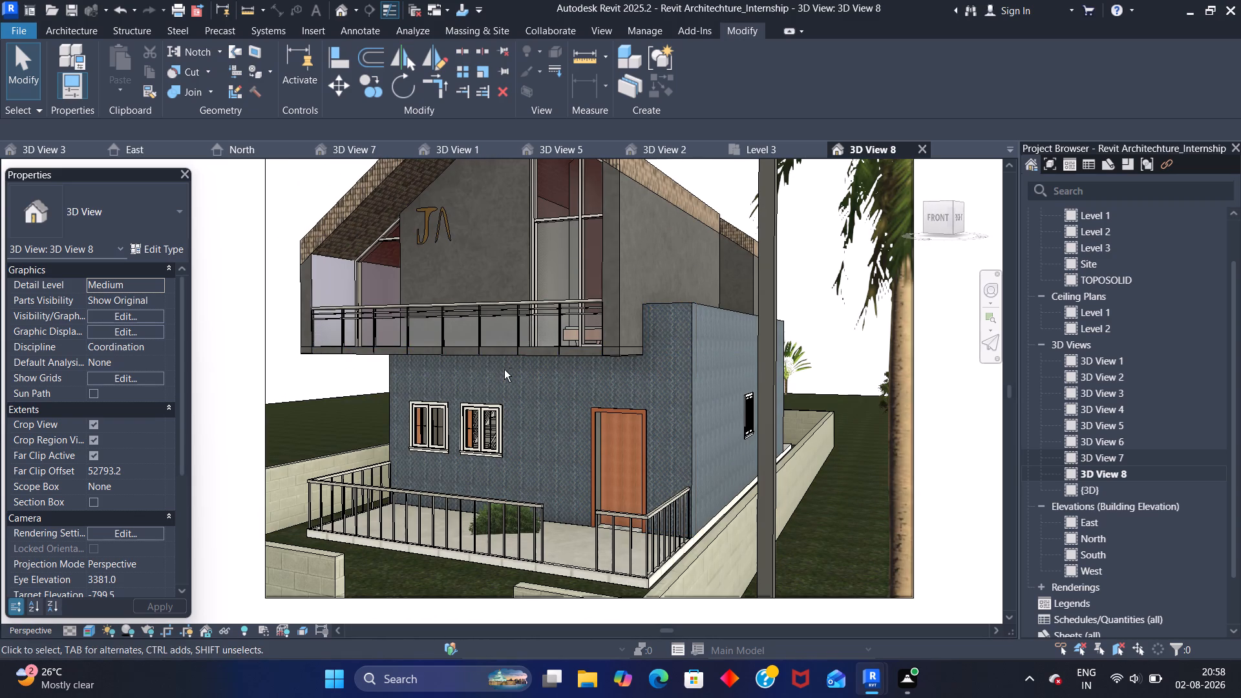
middle_click_drag(504, 370, 610, 386, "shift")
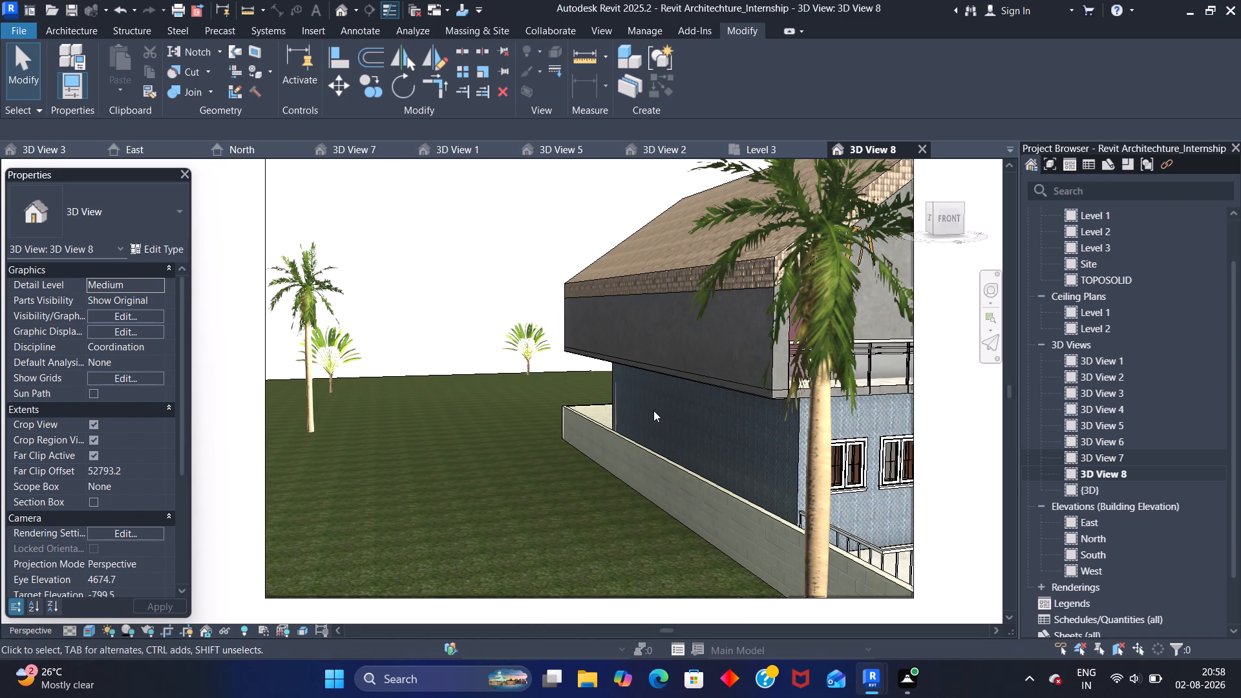
middle_click_drag(655, 410, 507, 383, "shift")
middle_click_drag(675, 369, 538, 408, "shift")
middle_click_drag(727, 405, 560, 468, "shift")
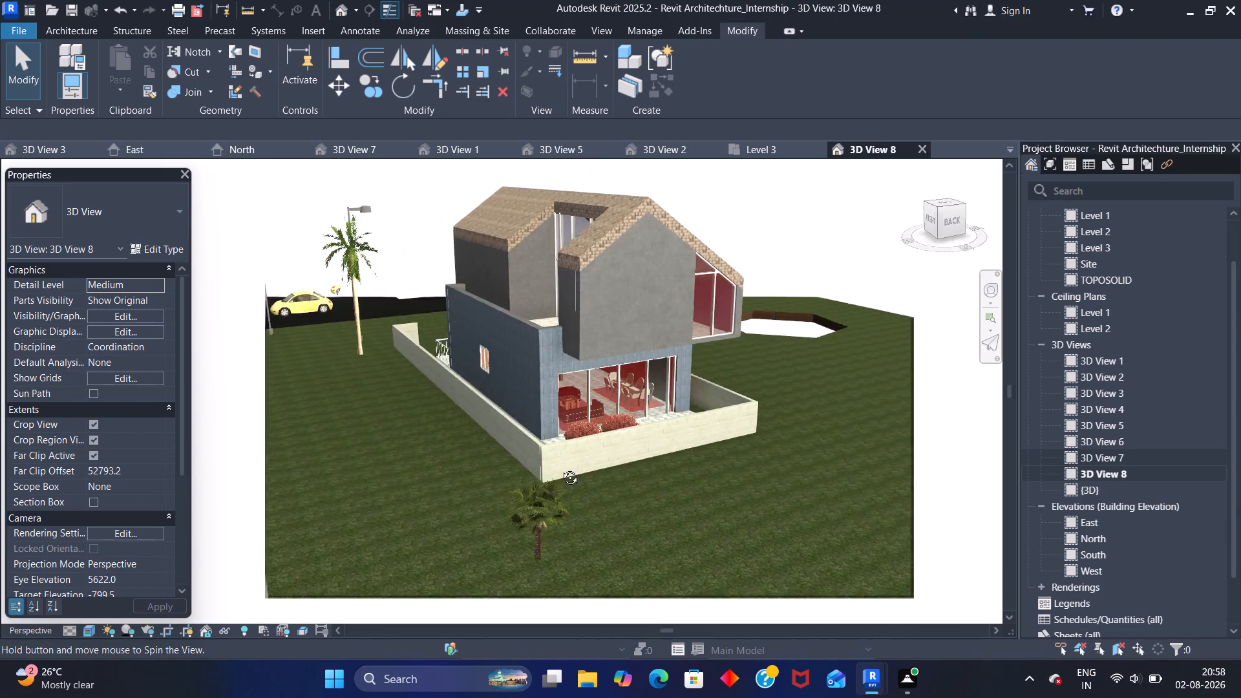
middle_click_drag(560, 468, 521, 474, "shift")
middle_click_drag(715, 270, 620, 315, "shift")
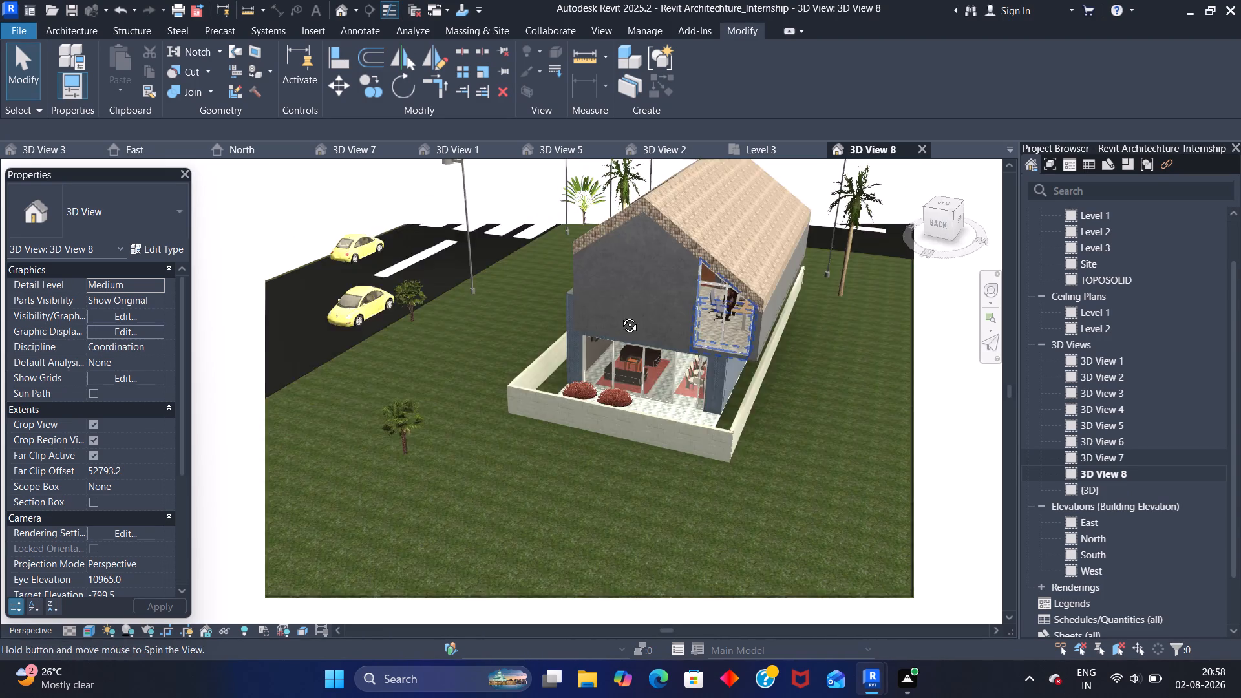
middle_click_drag(620, 315, 595, 323, "shift")
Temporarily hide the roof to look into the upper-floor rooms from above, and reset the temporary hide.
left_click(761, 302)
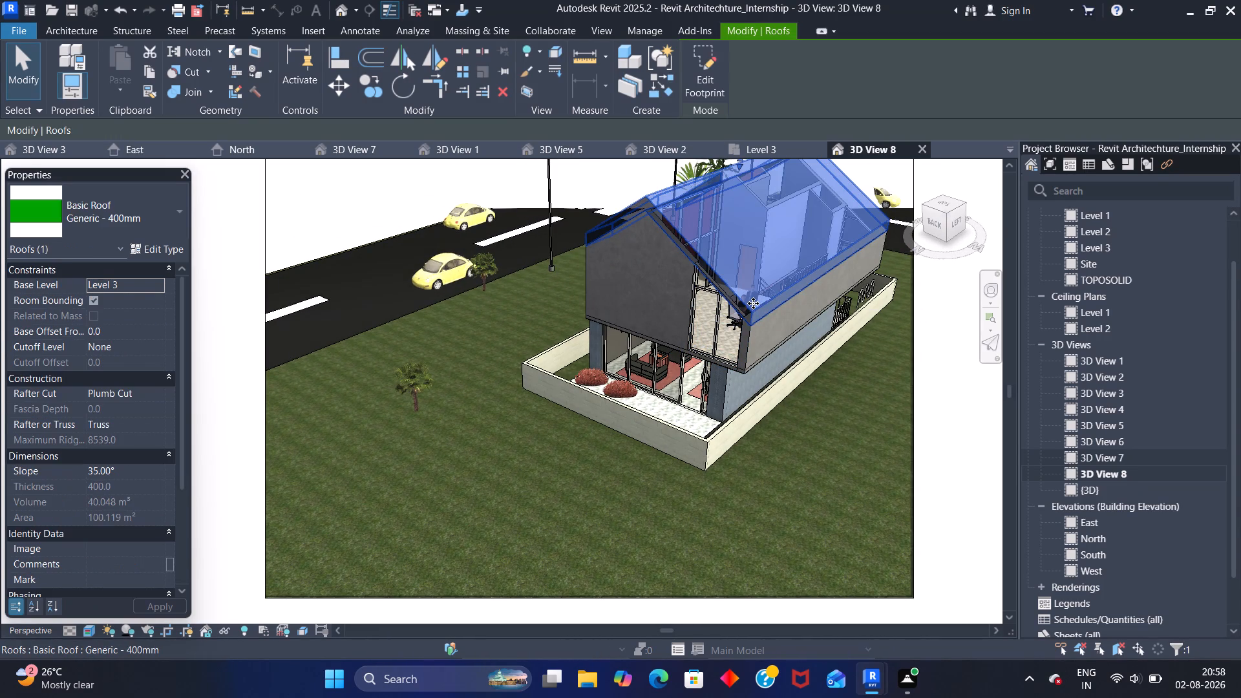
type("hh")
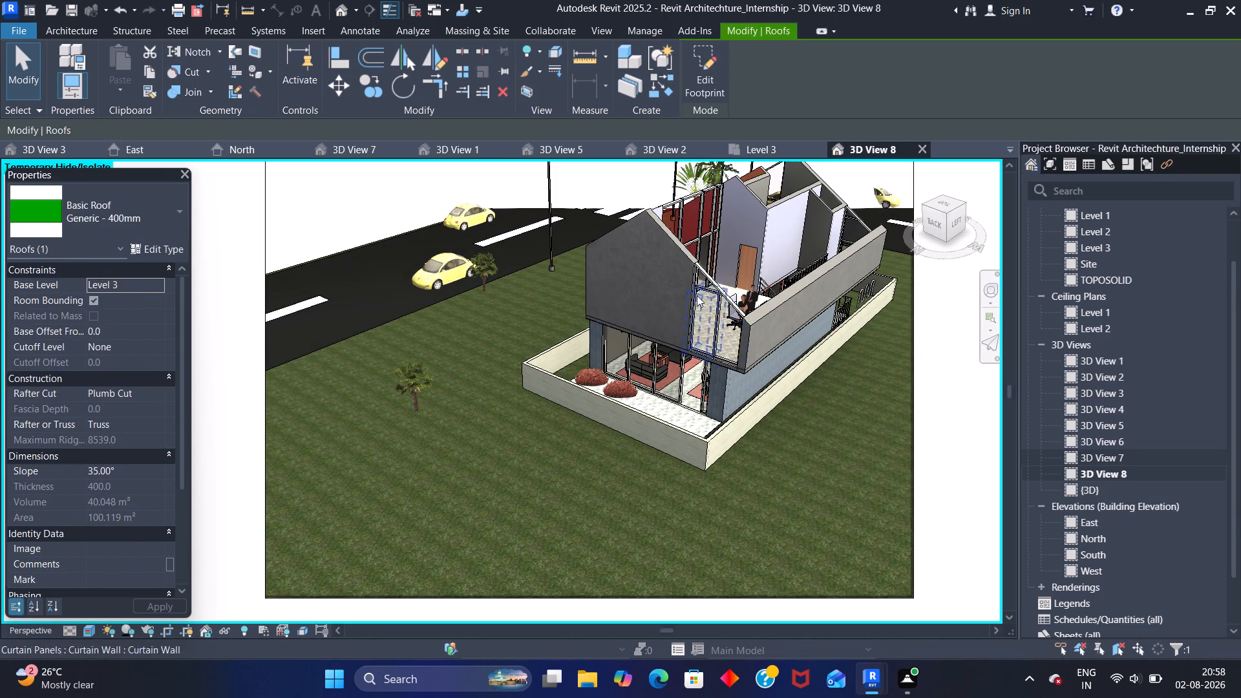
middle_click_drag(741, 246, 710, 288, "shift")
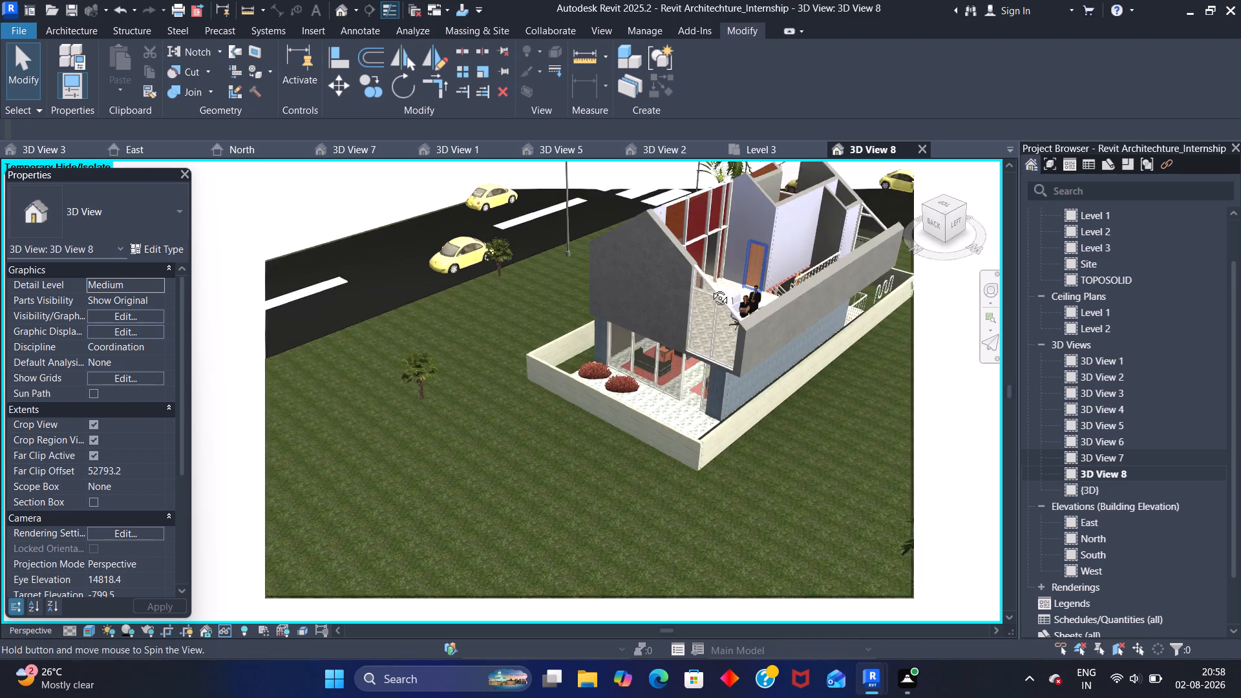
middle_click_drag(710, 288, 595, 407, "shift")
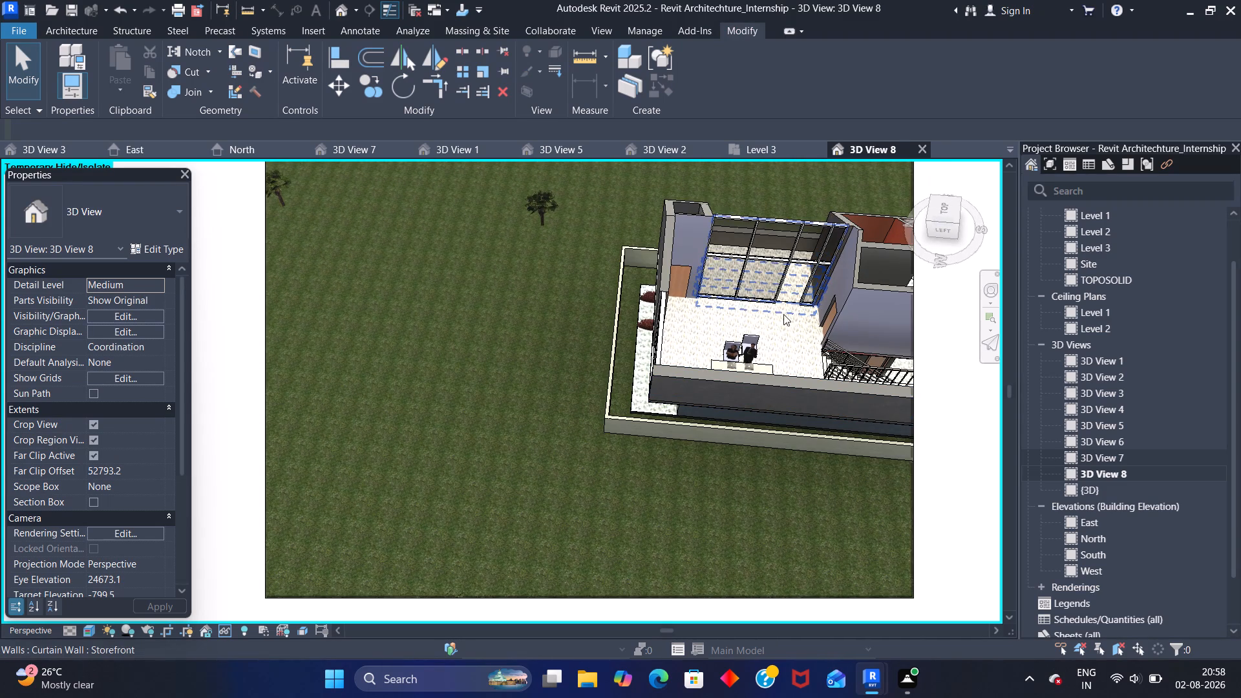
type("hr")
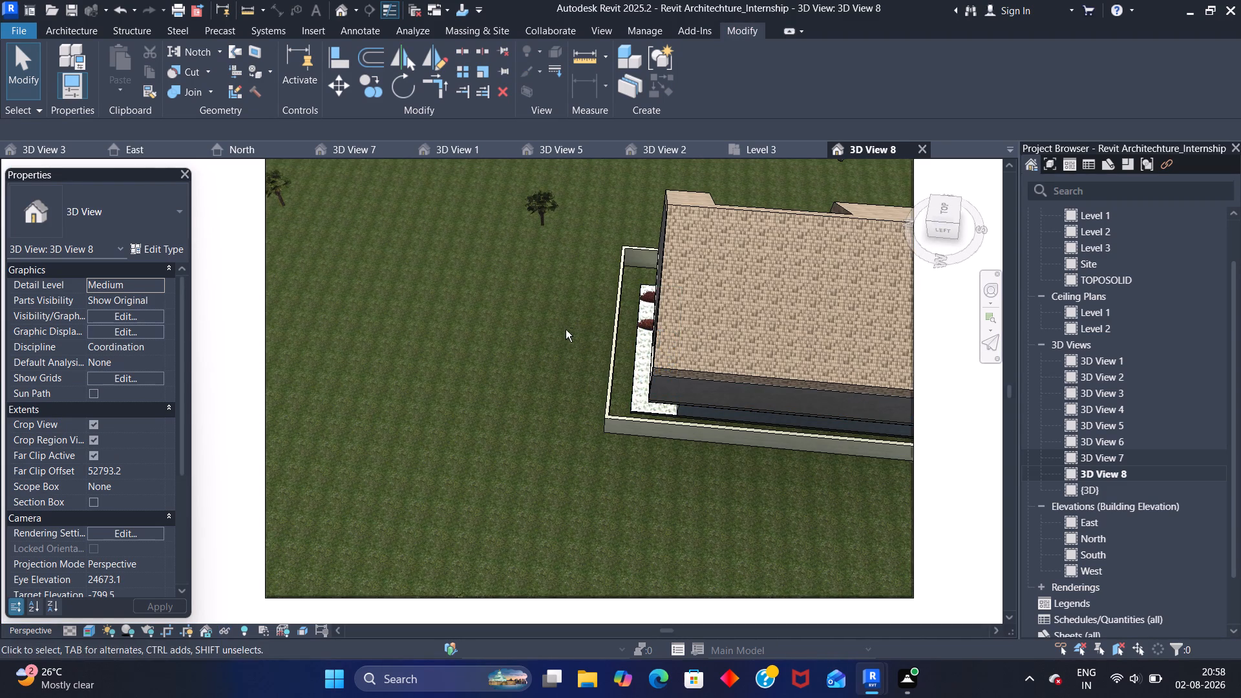
Examine the rear of the building in 3D View 8, including the glazed living area and upper-floor office.
middle_click_drag(547, 326, 796, 346, "shift")
middle_click_drag(631, 453, 708, 298, "shift")
middle_click_drag(726, 471, 696, 421, "shift")
middle_click_drag(829, 336, 785, 399)
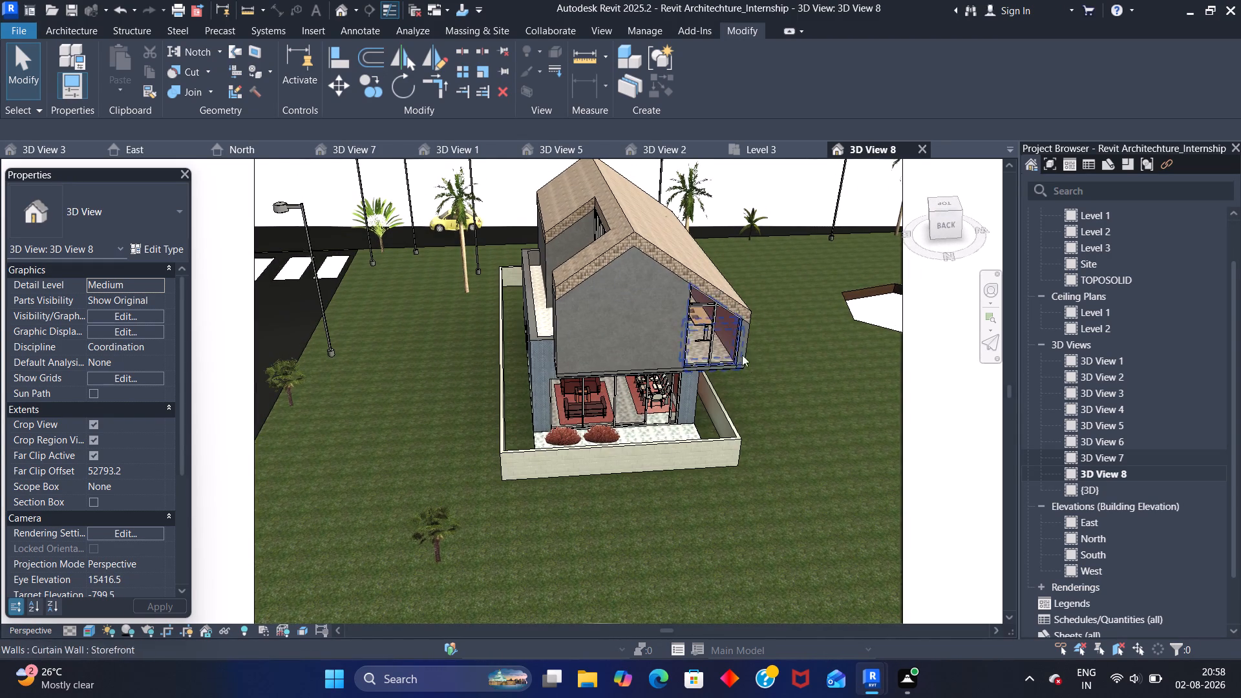
middle_click_drag(741, 355, 609, 337)
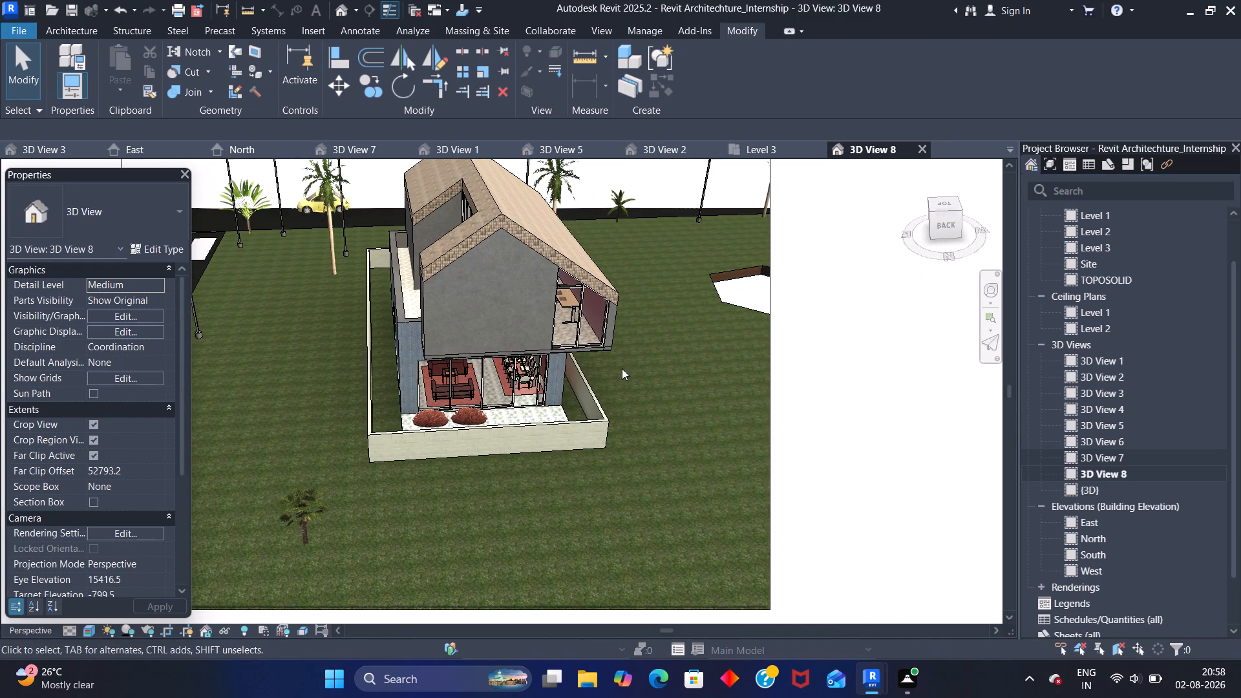
middle_click_drag(618, 477, 546, 396, "shift")
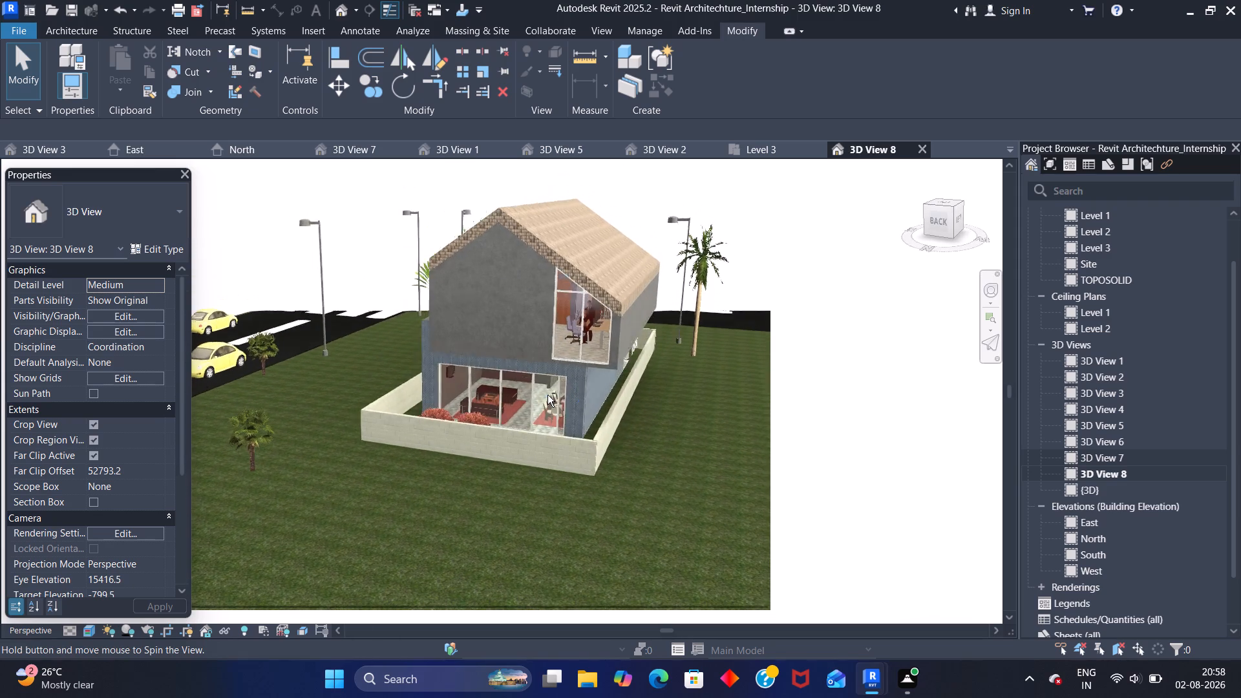
middle_click_drag(581, 478, 553, 460)
scroll(570, 324, "up", 9)
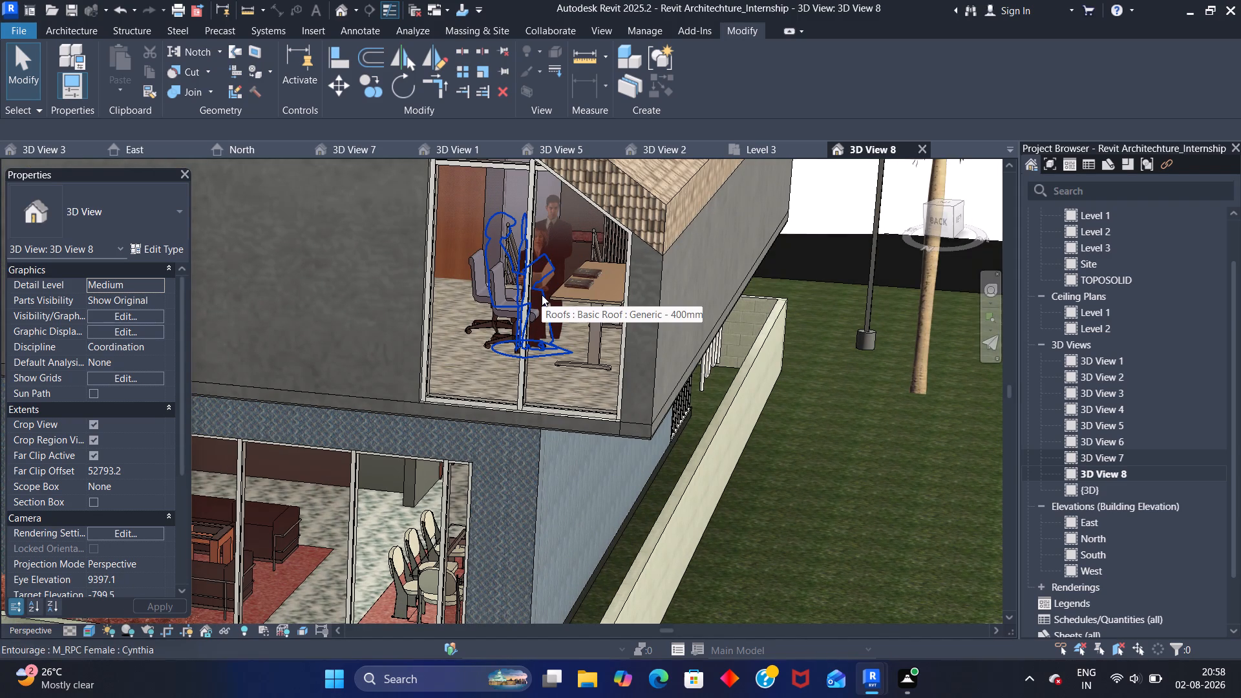
scroll(549, 296, "down", 4)
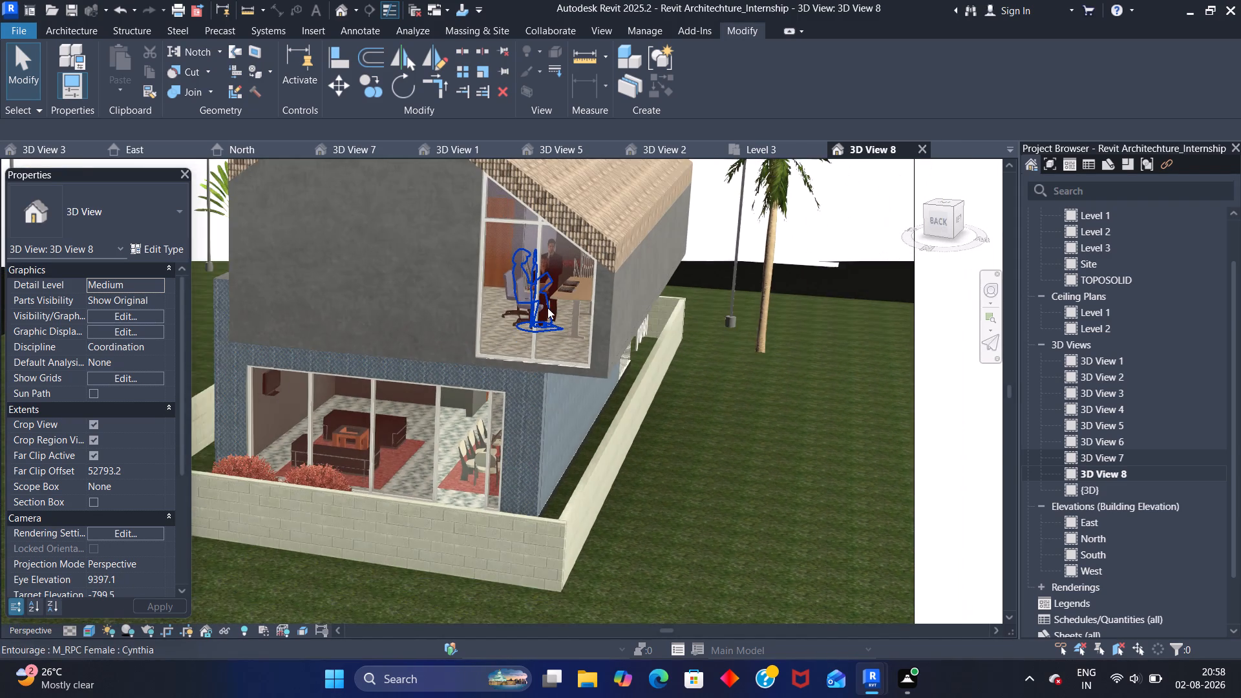
scroll(548, 323, "down", 2)
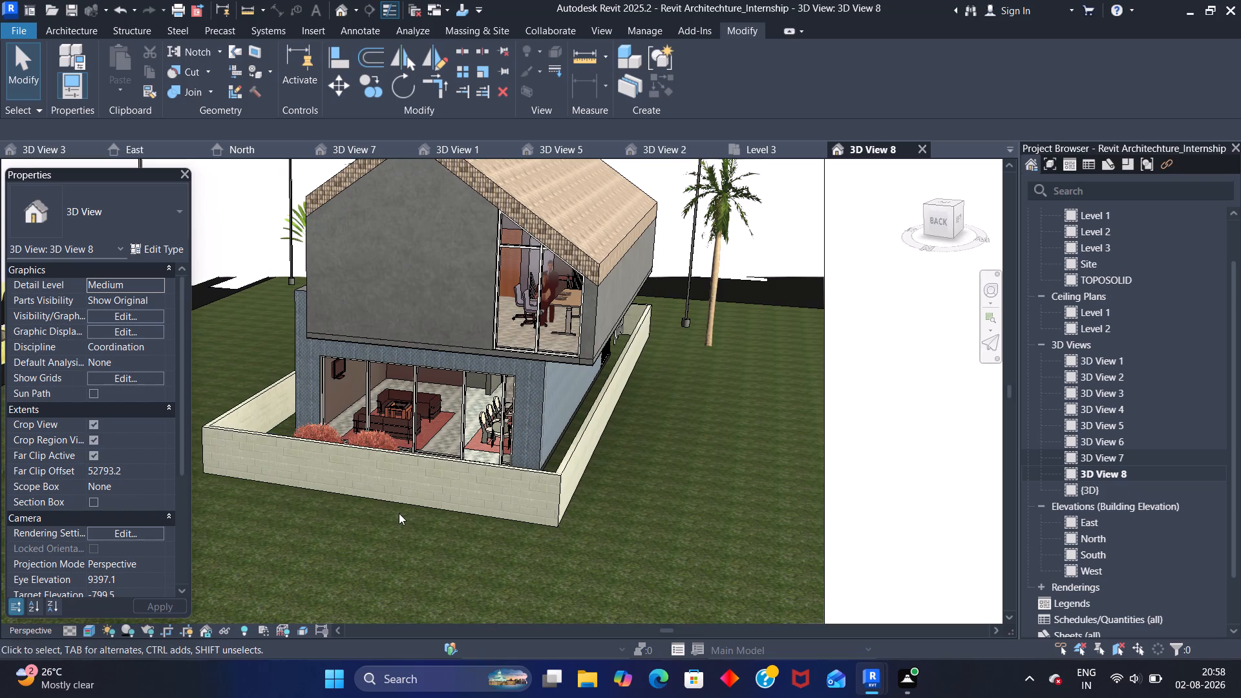
scroll(409, 432, "up", 8)
scroll(483, 422, "up", 2)
scroll(483, 422, "down", 3)
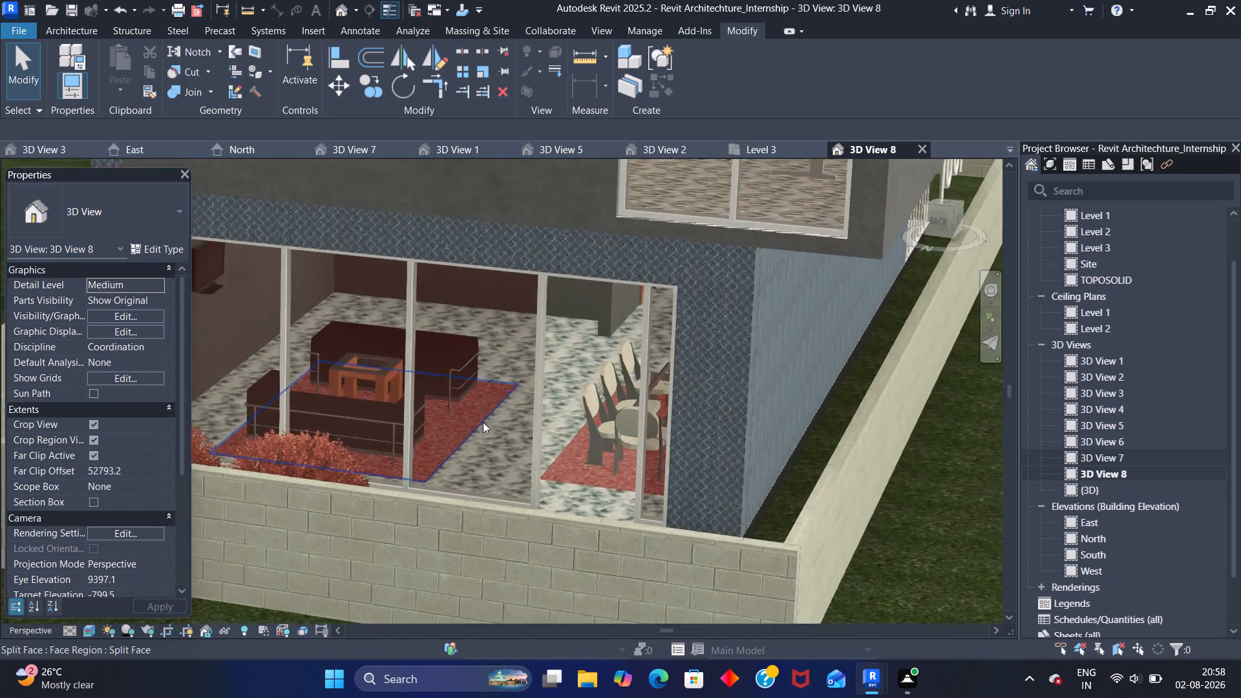
scroll(483, 422, "down", 8)
middle_click_drag(514, 533, 486, 493)
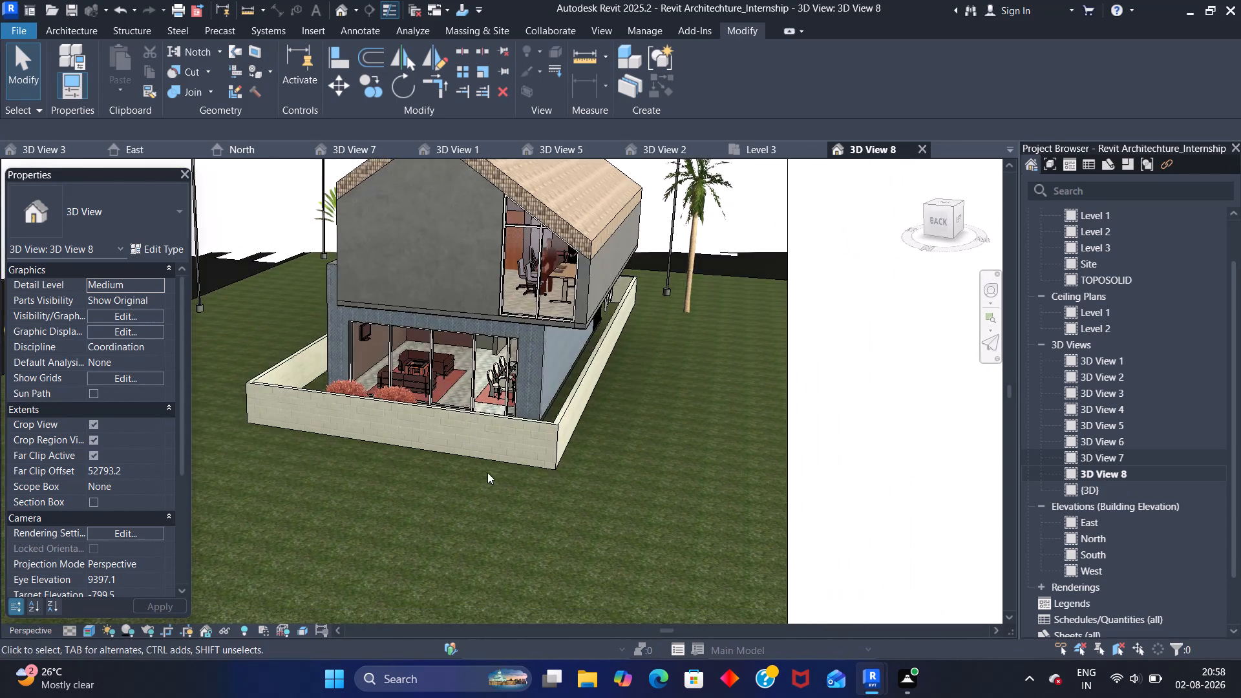
scroll(499, 489, "down", 4)
middle_click_drag(462, 494, 598, 489)
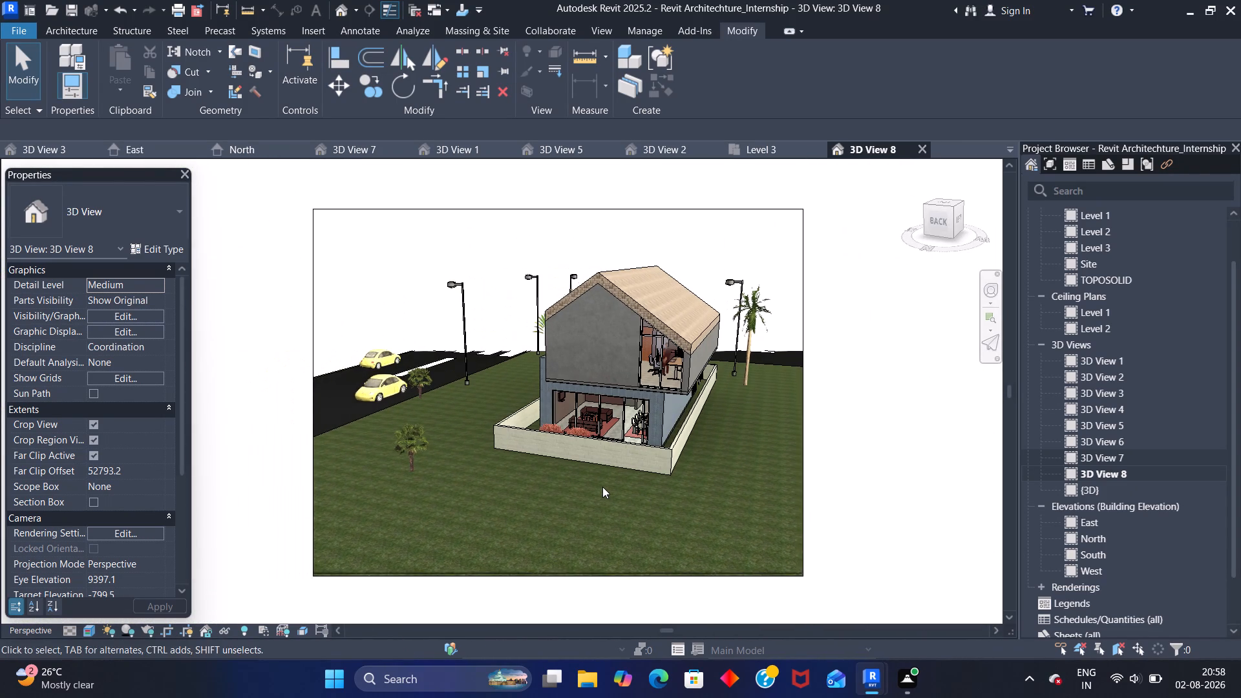
Examine the building in 3D View 8 from the rear around to the front facade, boundary wall and right side.
middle_click_drag(562, 486, 599, 492, "shift")
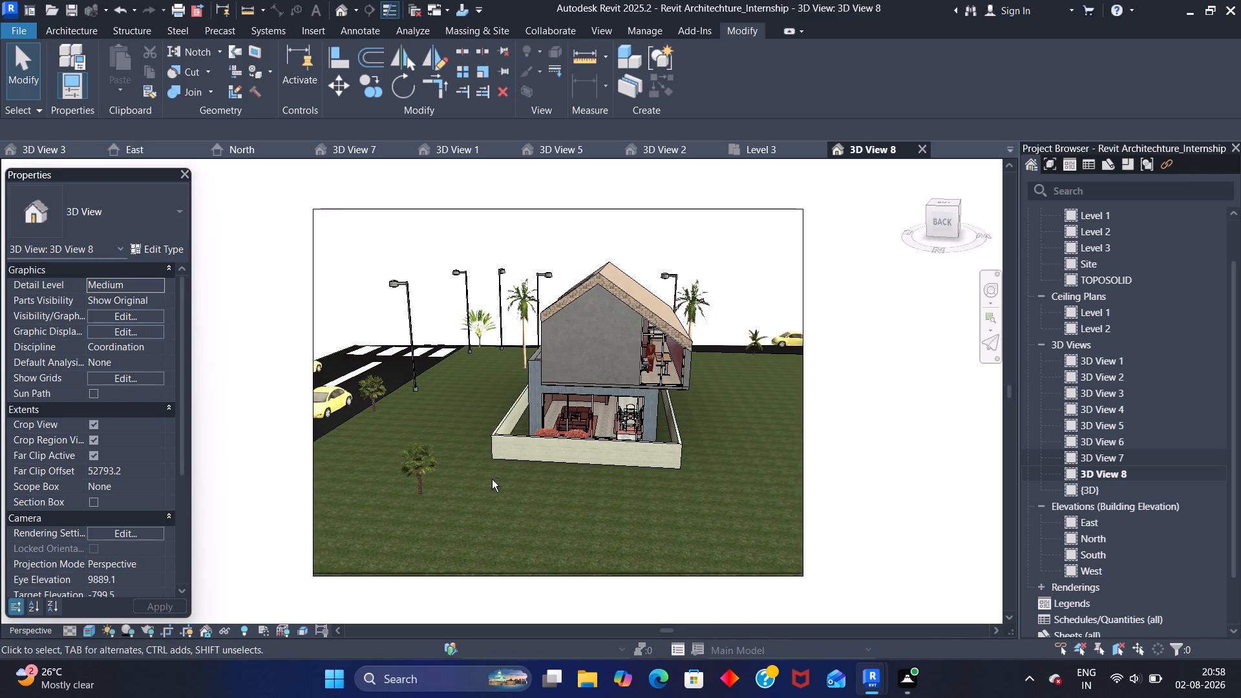
middle_click_drag(492, 480, 706, 484, "shift")
middle_click_drag(428, 503, 514, 481, "shift")
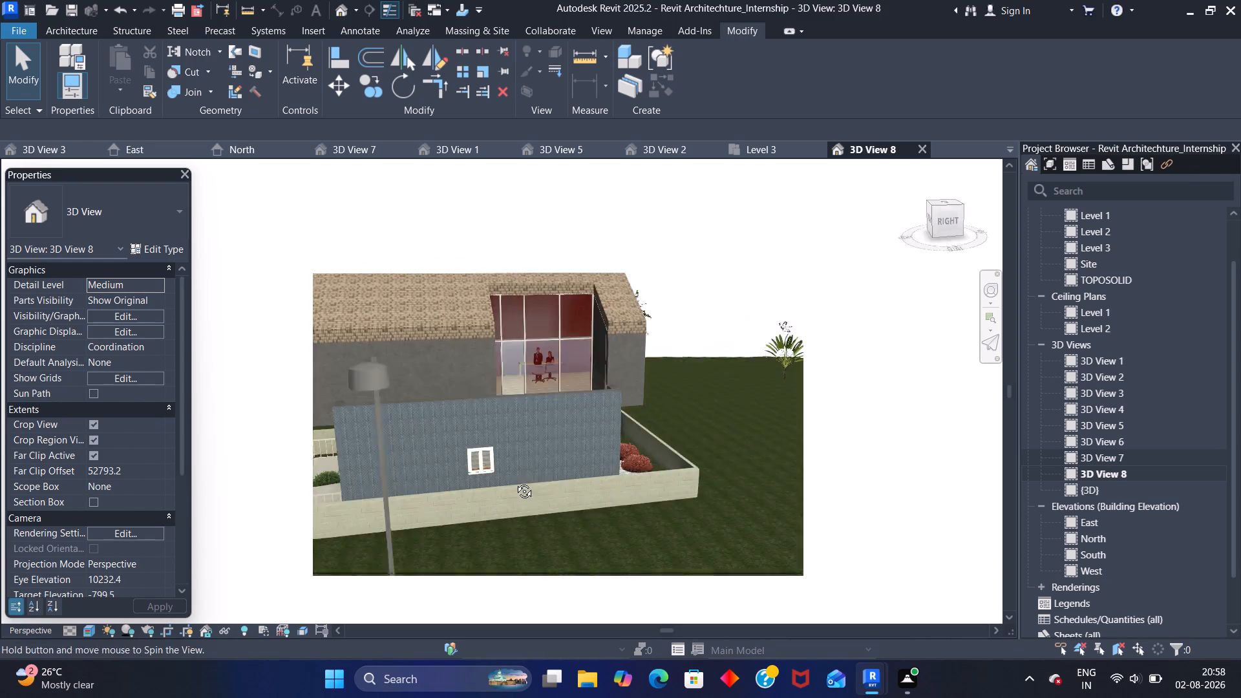
middle_click_drag(514, 481, 544, 478, "shift")
middle_click_drag(483, 559, 562, 467, "shift")
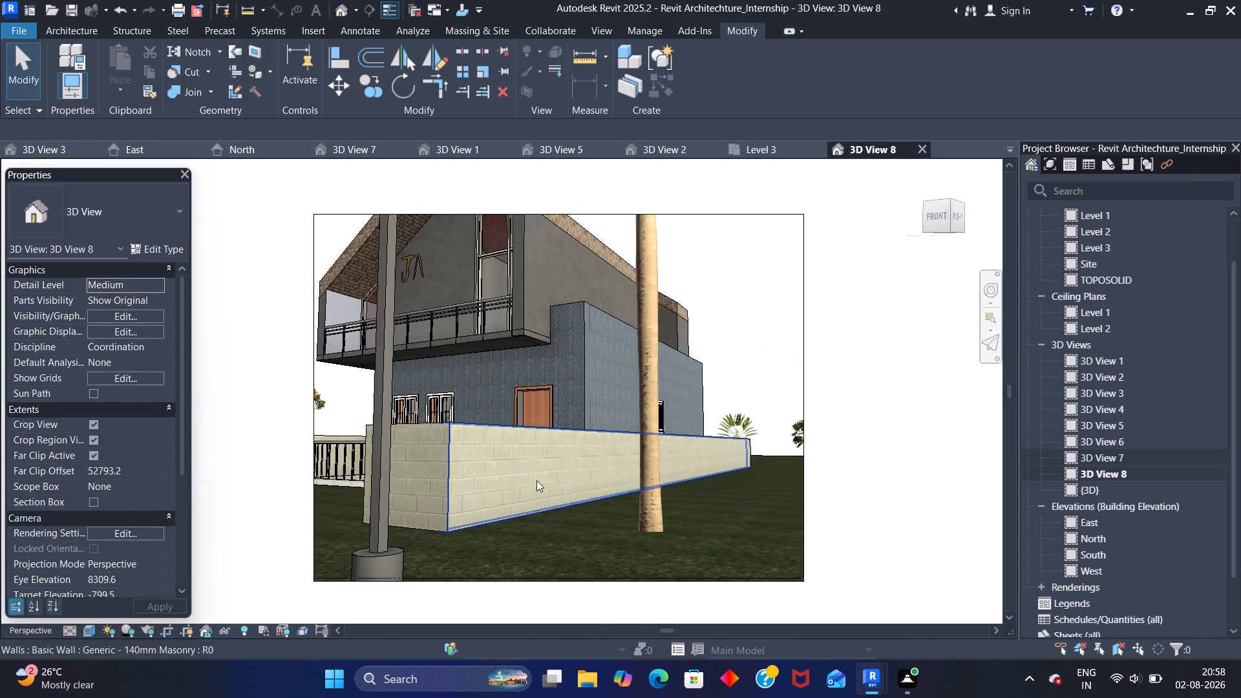
middle_click_drag(542, 452, 549, 483, "shift")
scroll(541, 504, "down", 2)
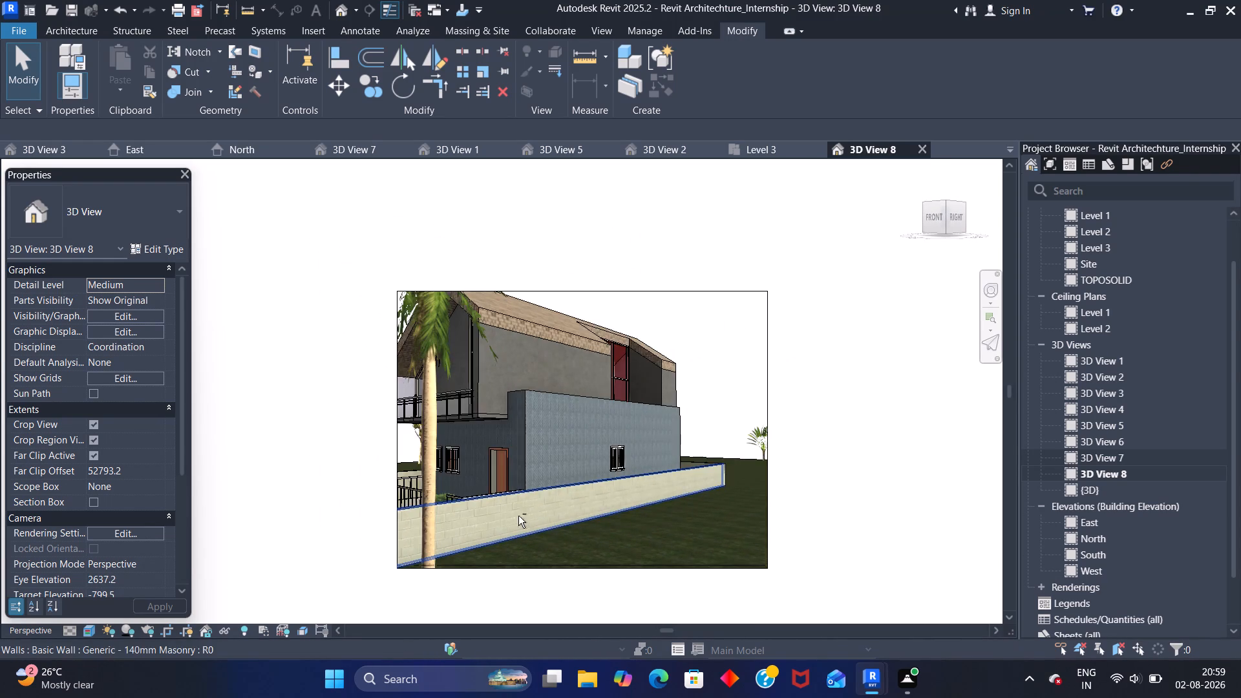
middle_click_drag(518, 516, 594, 499, "shift")
scroll(611, 461, "up", 3)
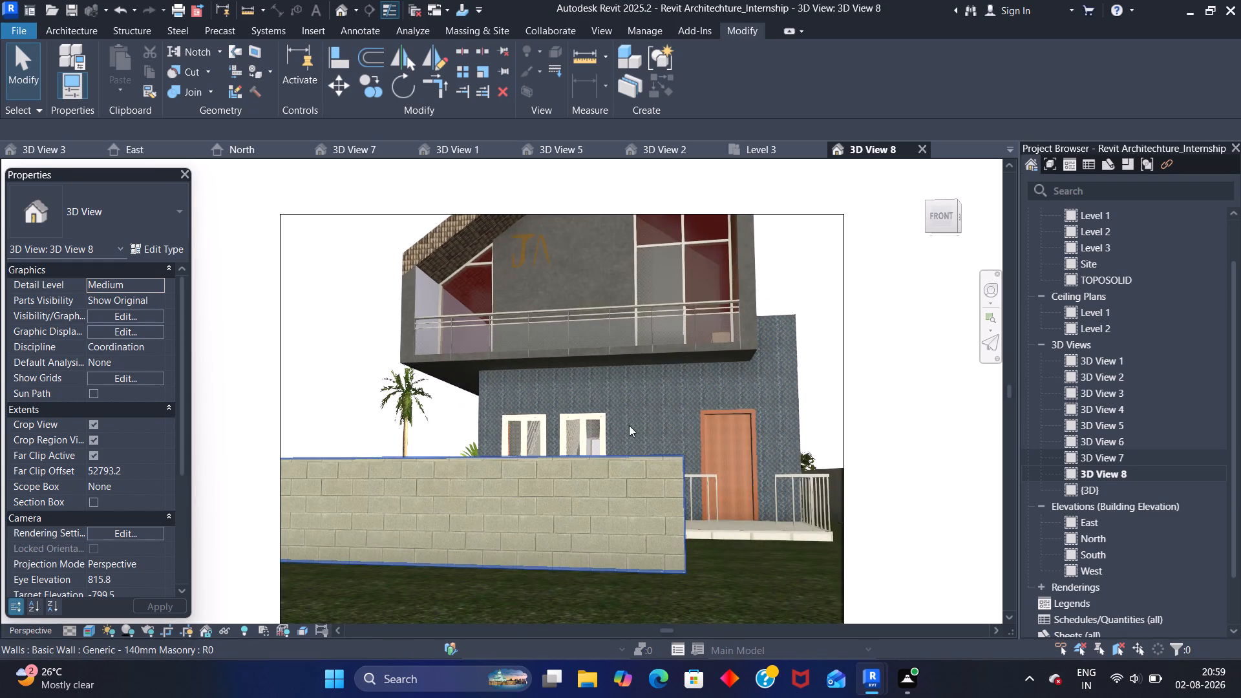
middle_click_drag(633, 418, 563, 511, "shift")
middle_click_drag(606, 491, 634, 460)
scroll(661, 445, "down", 2)
scroll(655, 423, "up", 1)
scroll(655, 426, "down", 1)
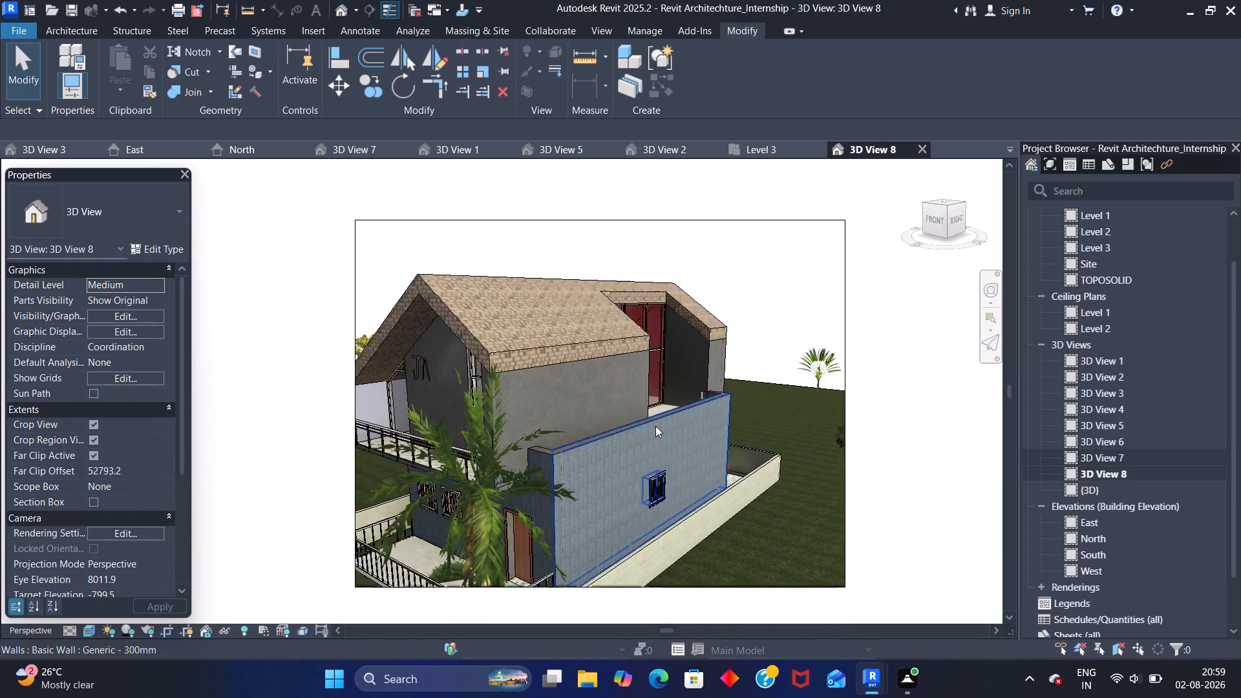
Look for a wider camera angle in 3D View 8, circling the whole building and its surrounding site.
scroll(655, 426, "down", 1)
middle_click_drag(684, 432, 476, 392, "shift")
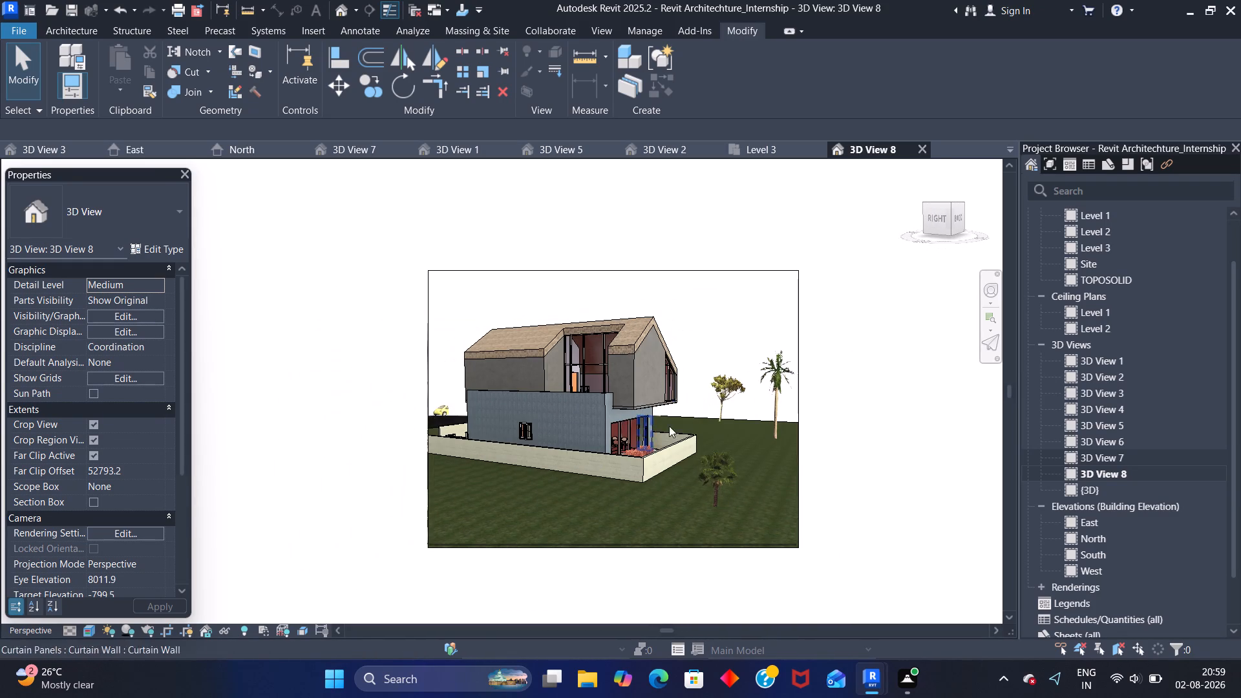
middle_click_drag(688, 419, 571, 436, "shift")
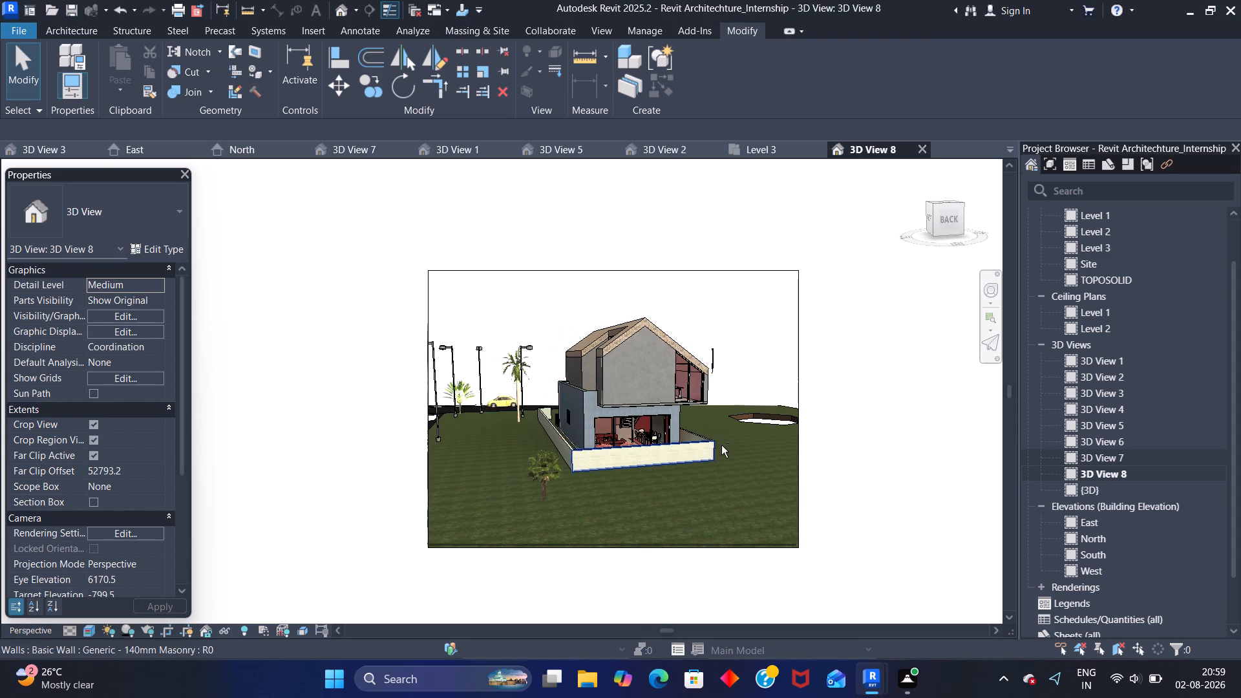
middle_click_drag(716, 447, 620, 452, "shift")
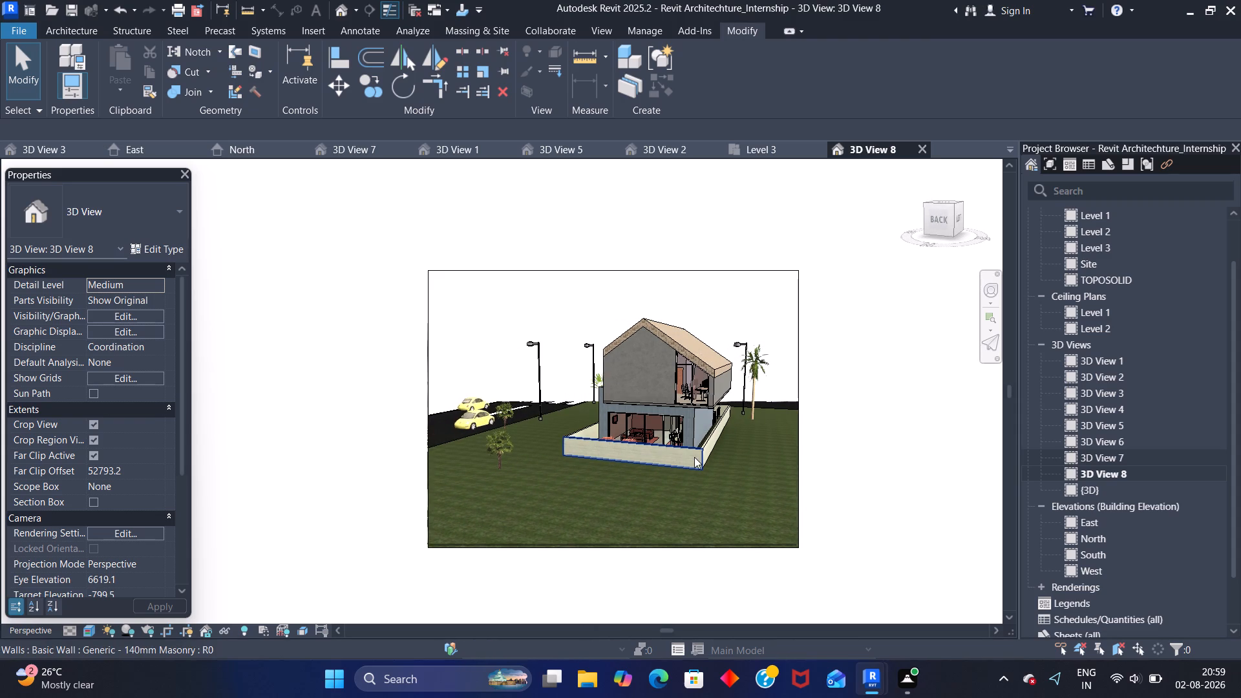
middle_click_drag(654, 480, 675, 469)
middle_click_drag(684, 480, 581, 476, "shift")
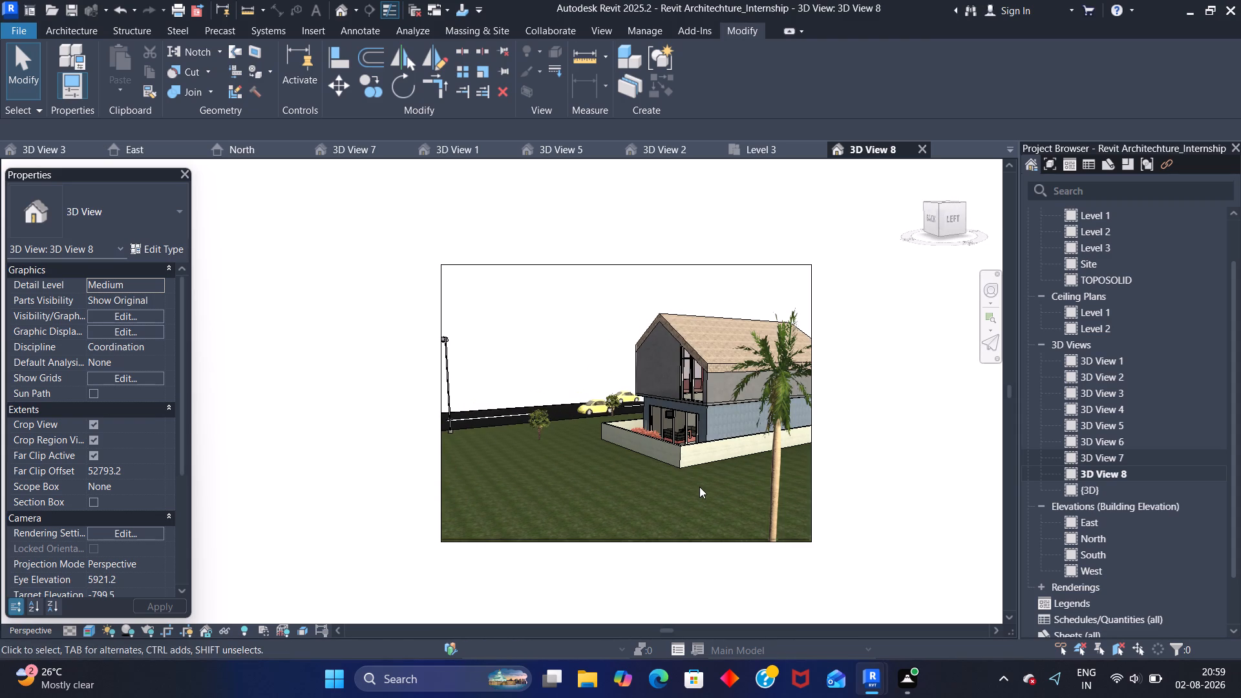
middle_click_drag(690, 483, 573, 489, "shift")
middle_click_drag(660, 452, 448, 395, "shift")
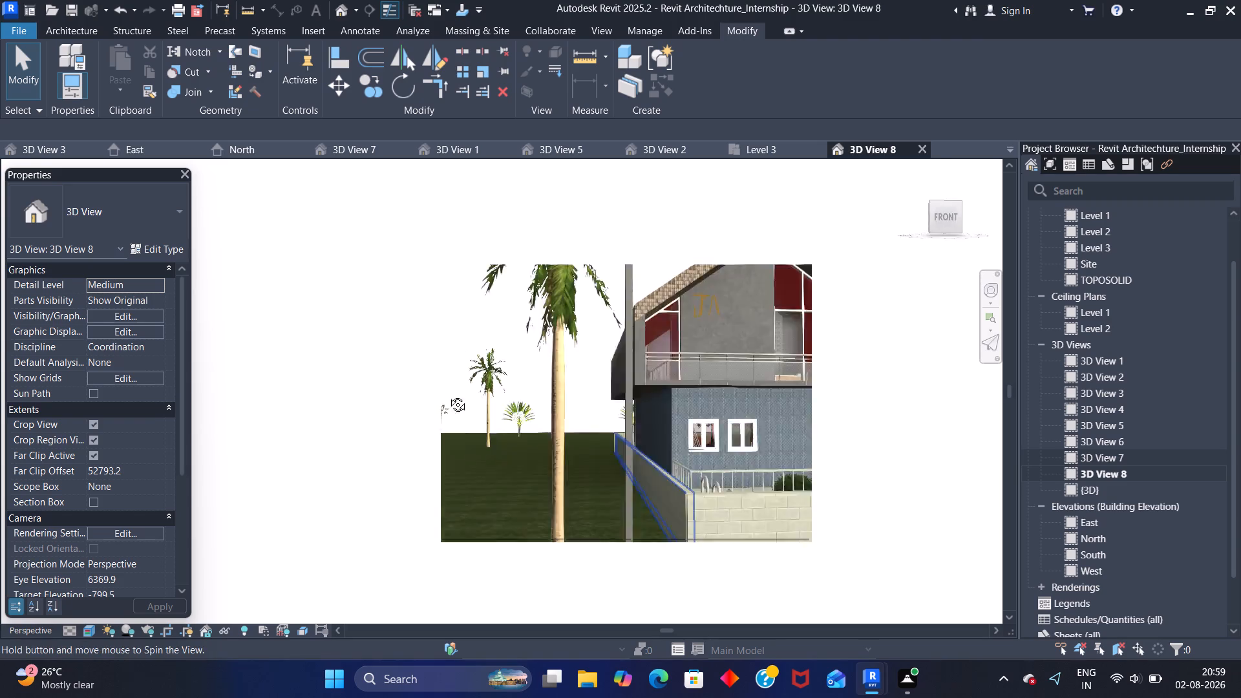
middle_click_drag(448, 395, 446, 394, "shift")
middle_click_drag(633, 423, 587, 494, "shift")
scroll(633, 441, "down", 3, "shift")
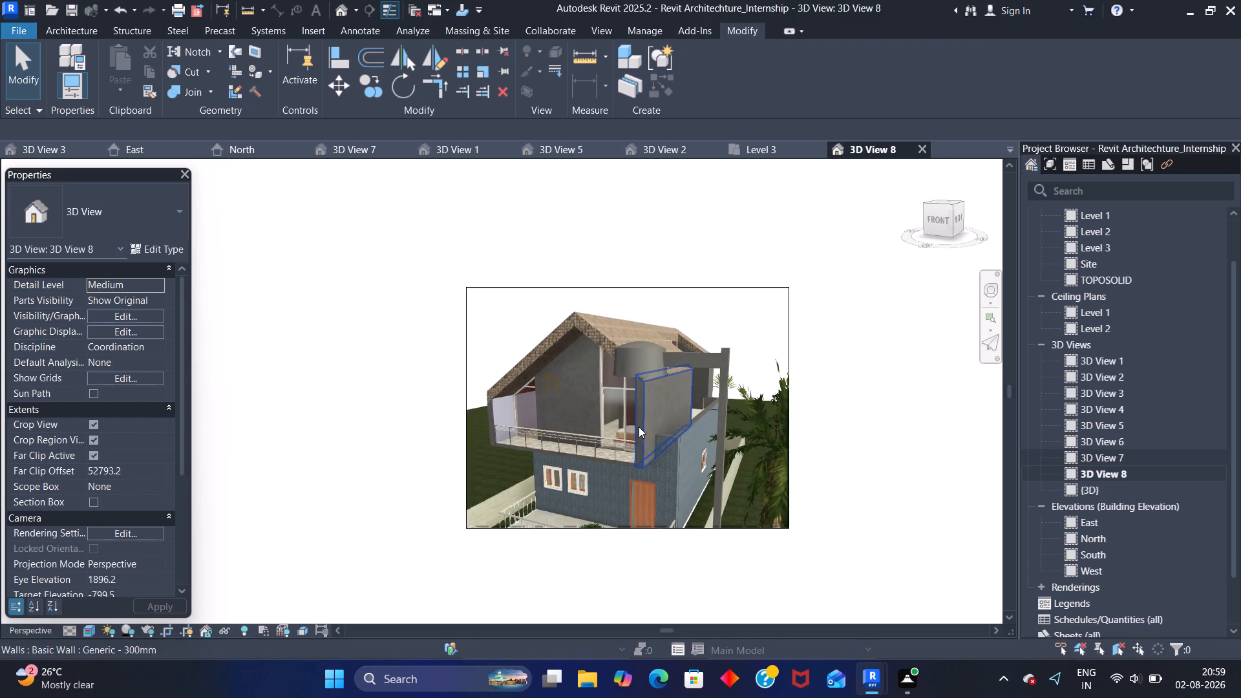
scroll(639, 427, "down", 1, "shift")
middle_click_drag(646, 419, 552, 403, "shift")
middle_click_drag(668, 432, 589, 428, "shift")
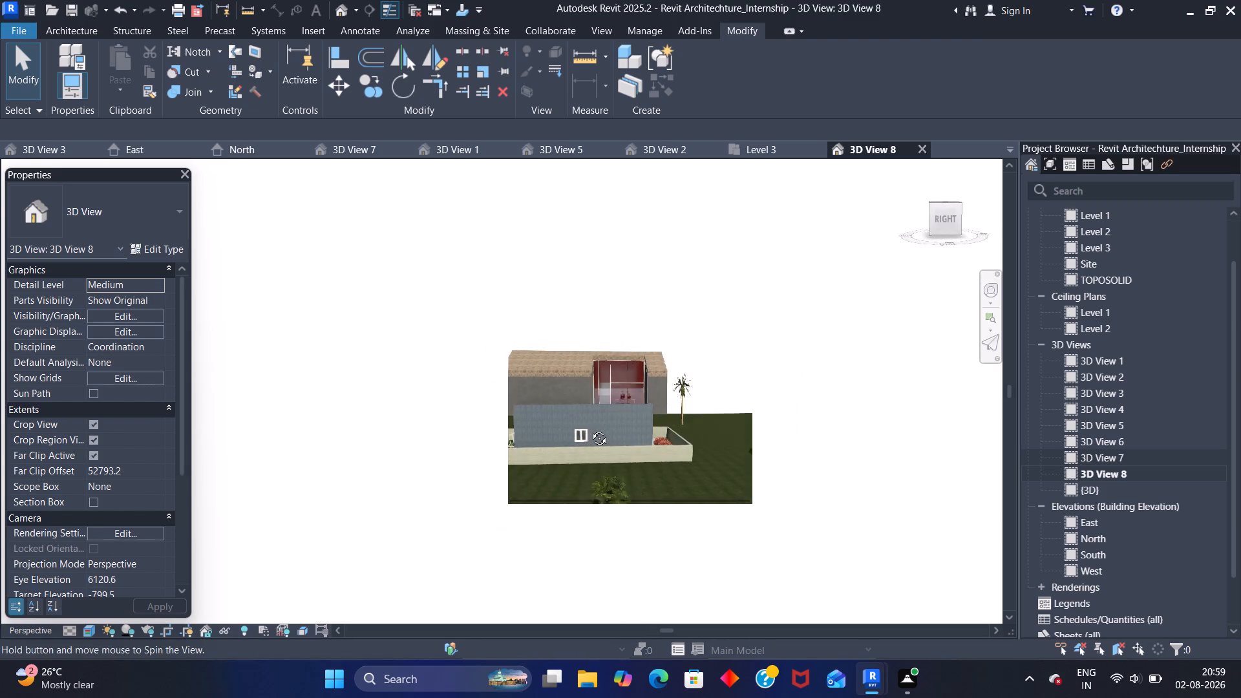
middle_click_drag(589, 428, 531, 441, "shift")
middle_click_drag(576, 435, 599, 435, "shift")
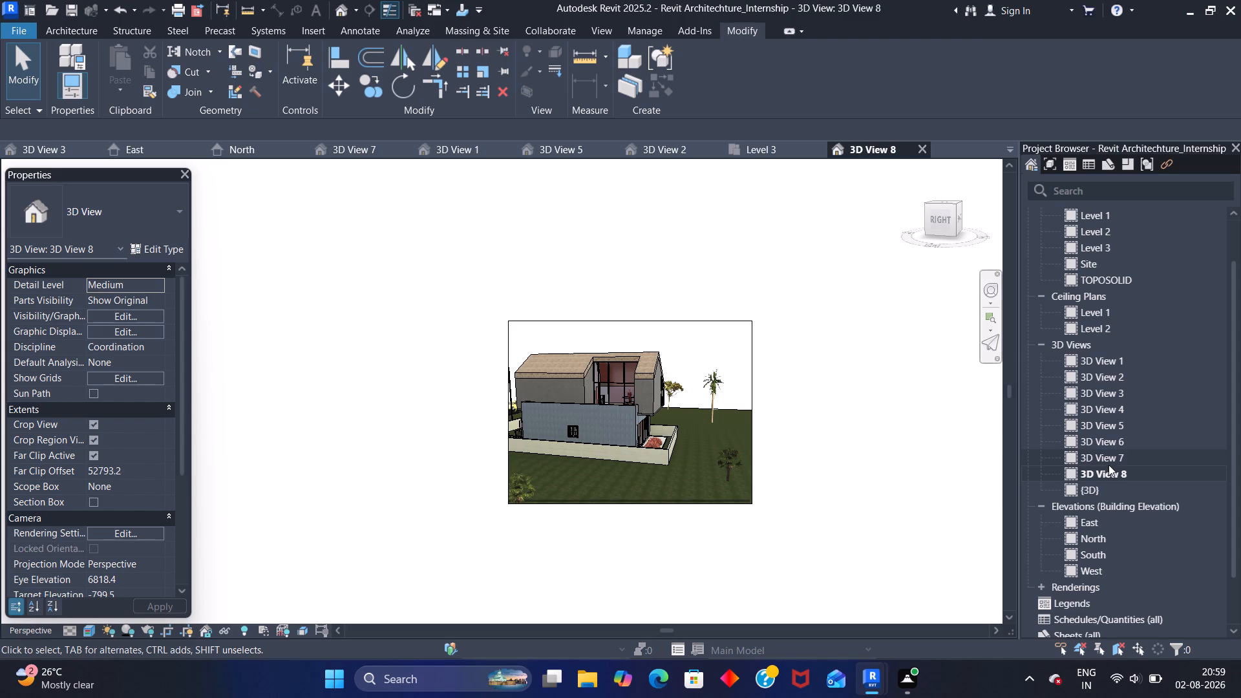
Open 3D View 7 to check its camera angle.
double_click(1110, 471)
double_click(1110, 458)
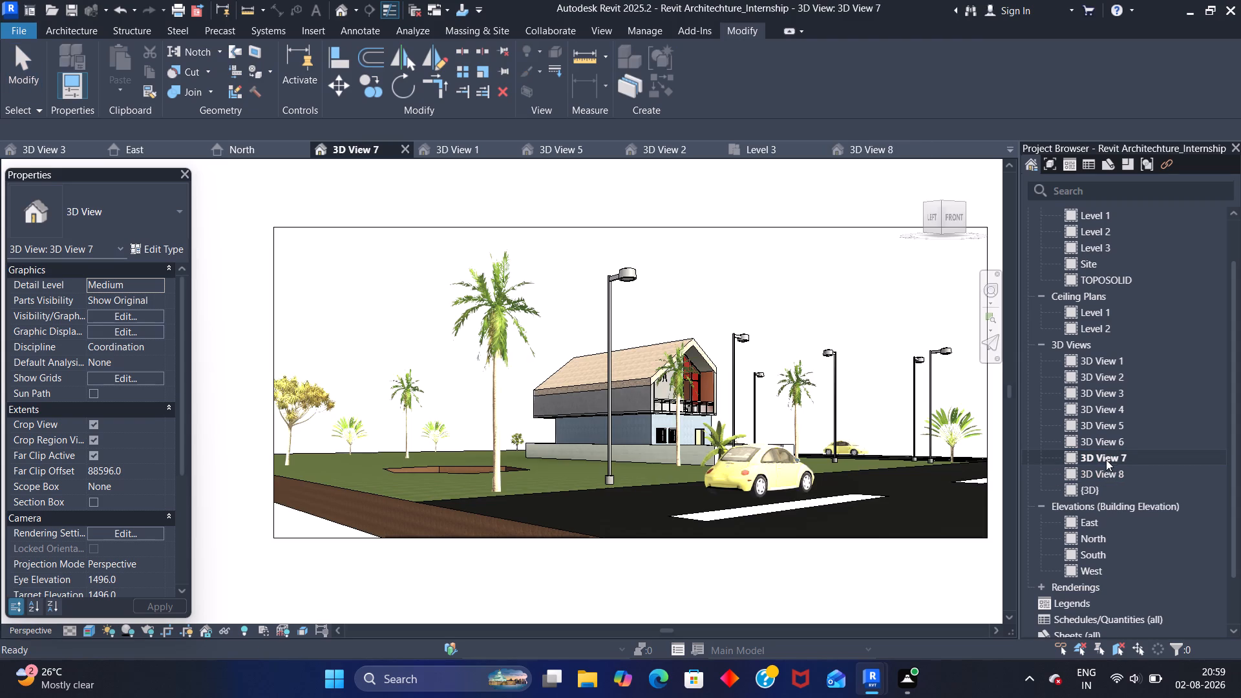
Open 3D View 6 and set its visual style to Realistic.
double_click(1104, 447)
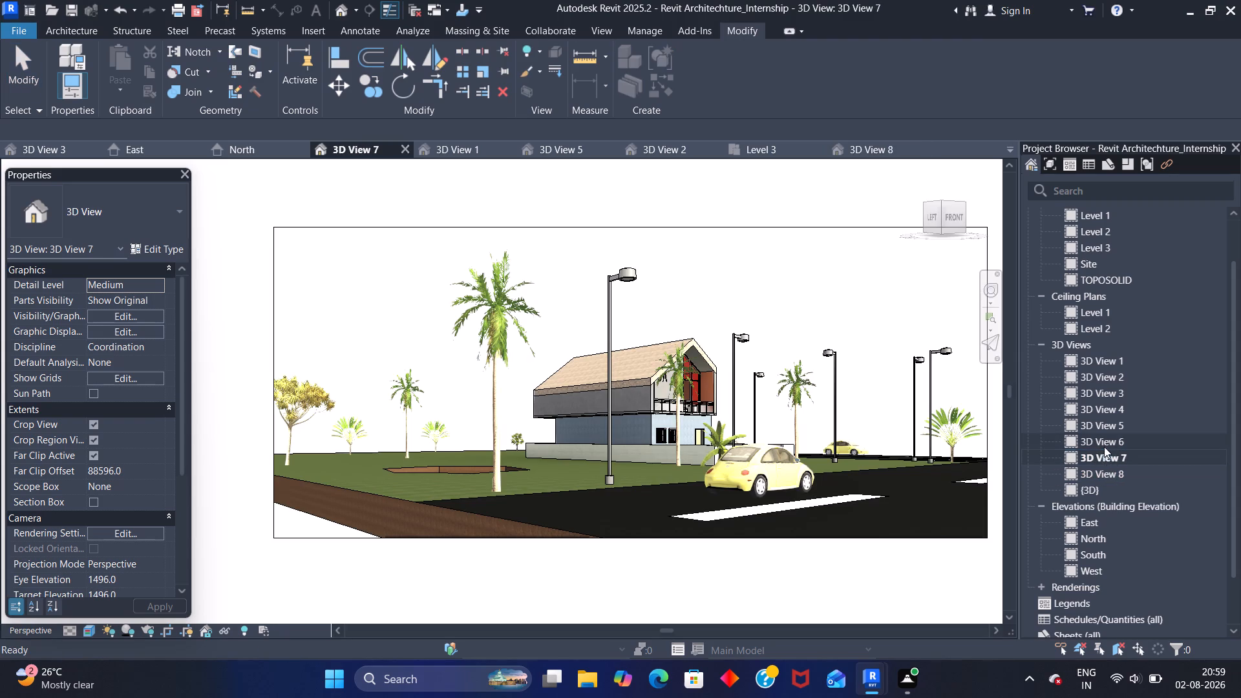
double_click(1105, 446)
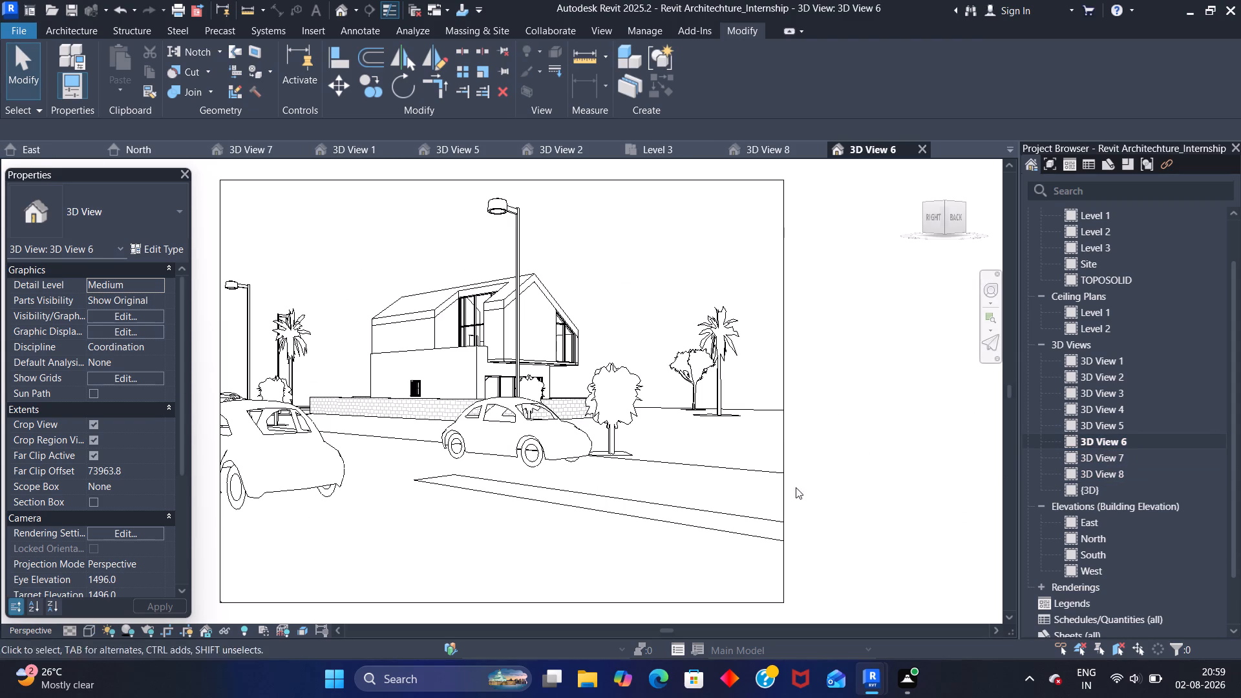
left_click(89, 628)
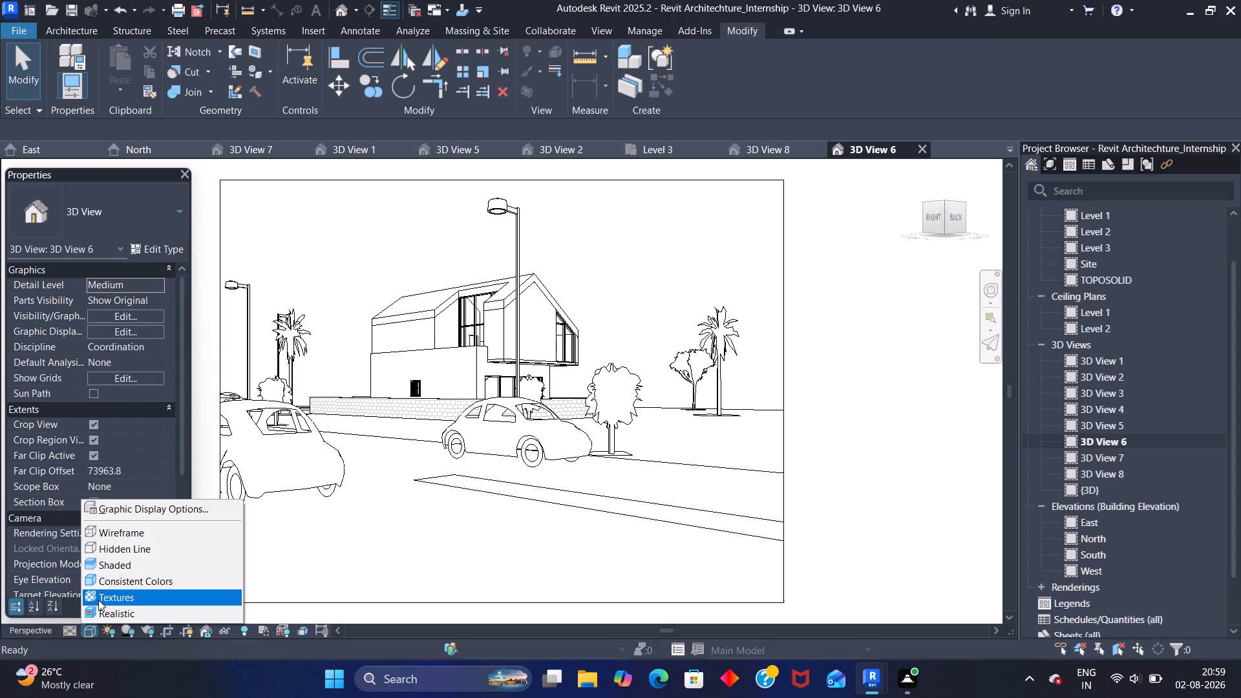
left_click(117, 611)
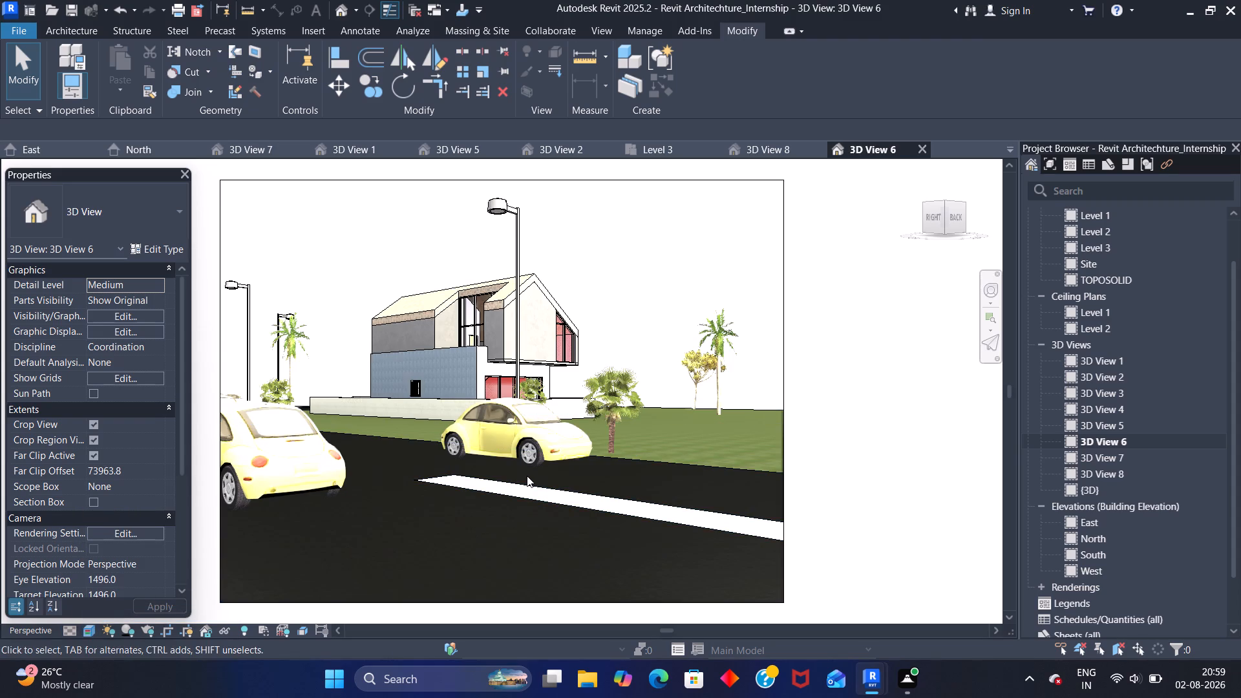
Open 3D View 5 and explore raised camera angles around the building's front, left and right sides.
double_click(1104, 428)
double_click(1106, 424)
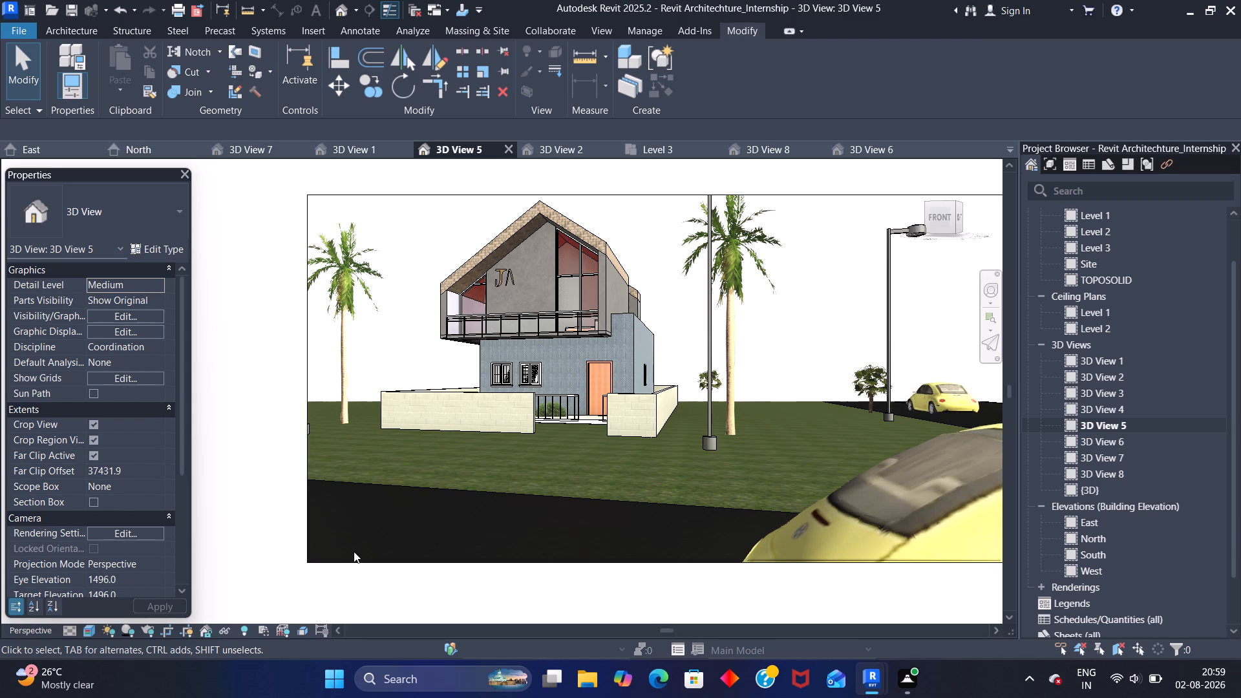
middle_click_drag(381, 559, 488, 618, "shift")
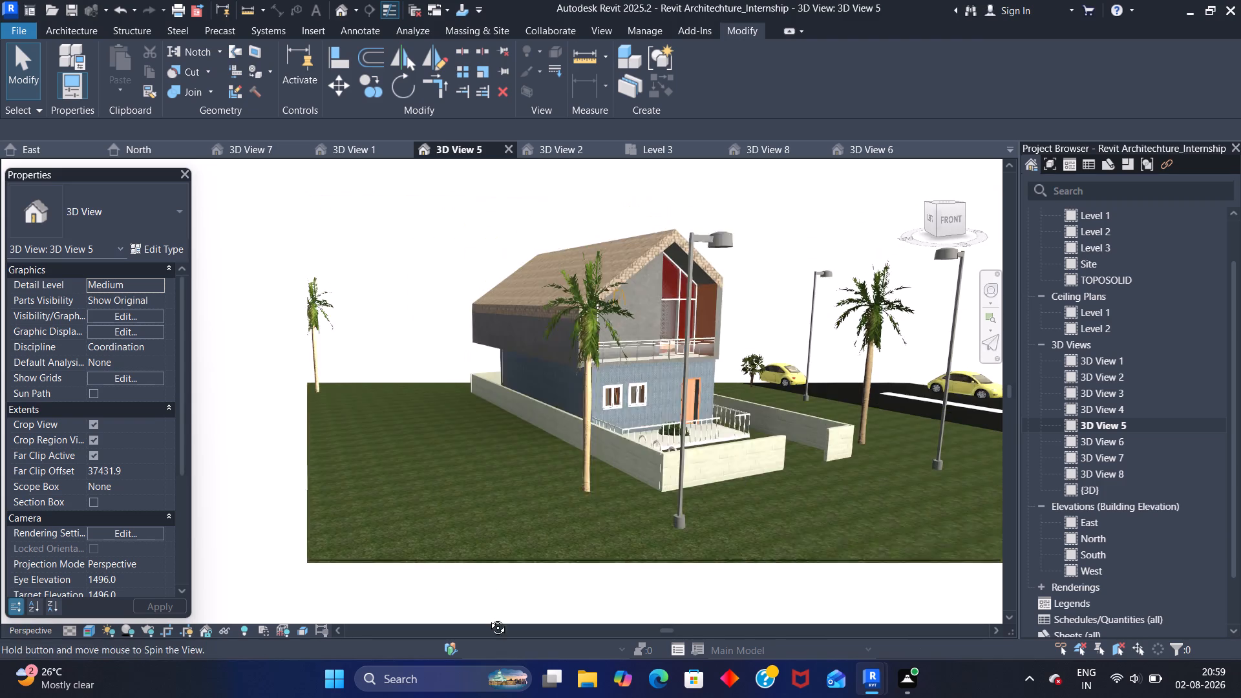
middle_click_drag(488, 618, 496, 606, "shift")
middle_click_drag(723, 492, 565, 479, "shift")
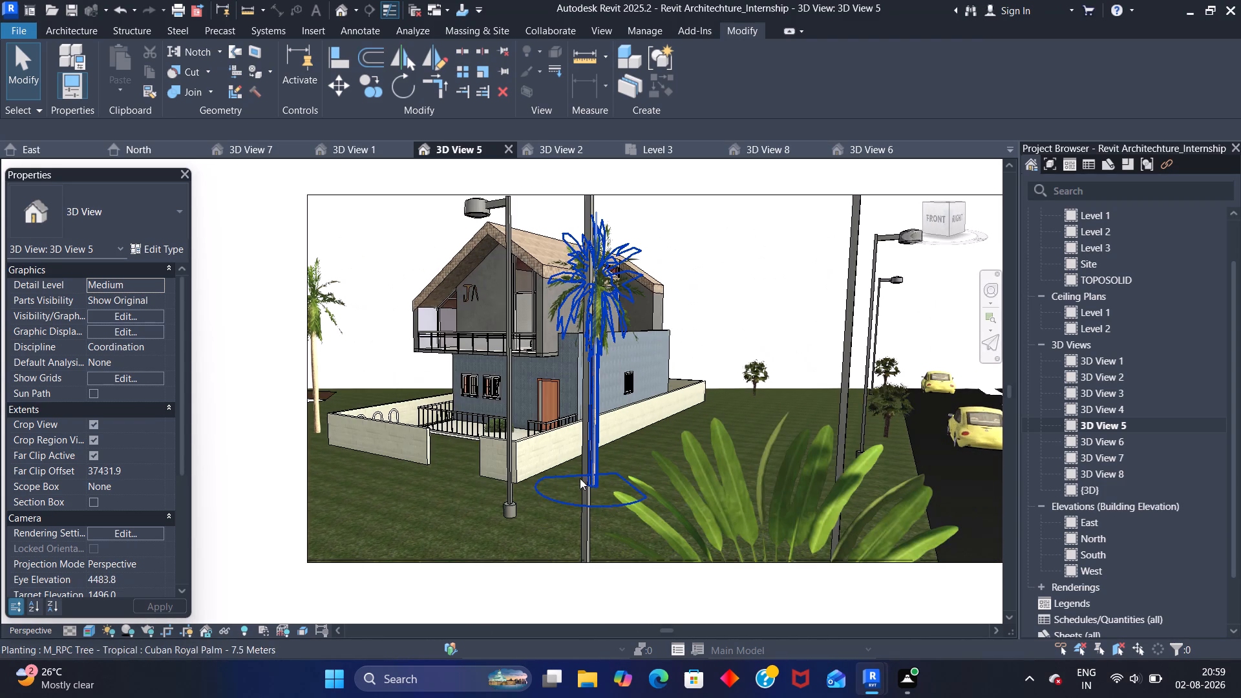
scroll(666, 425, "down", 3)
scroll(670, 425, "up", 3)
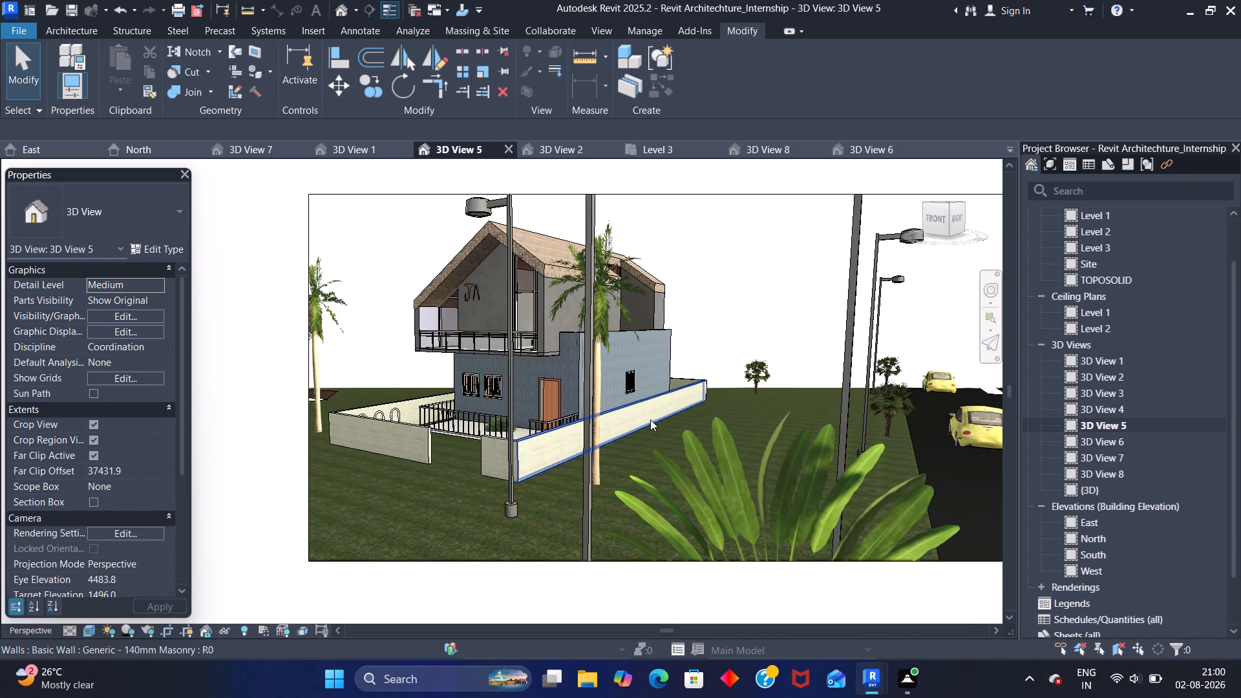
middle_click_drag(716, 358, 661, 365)
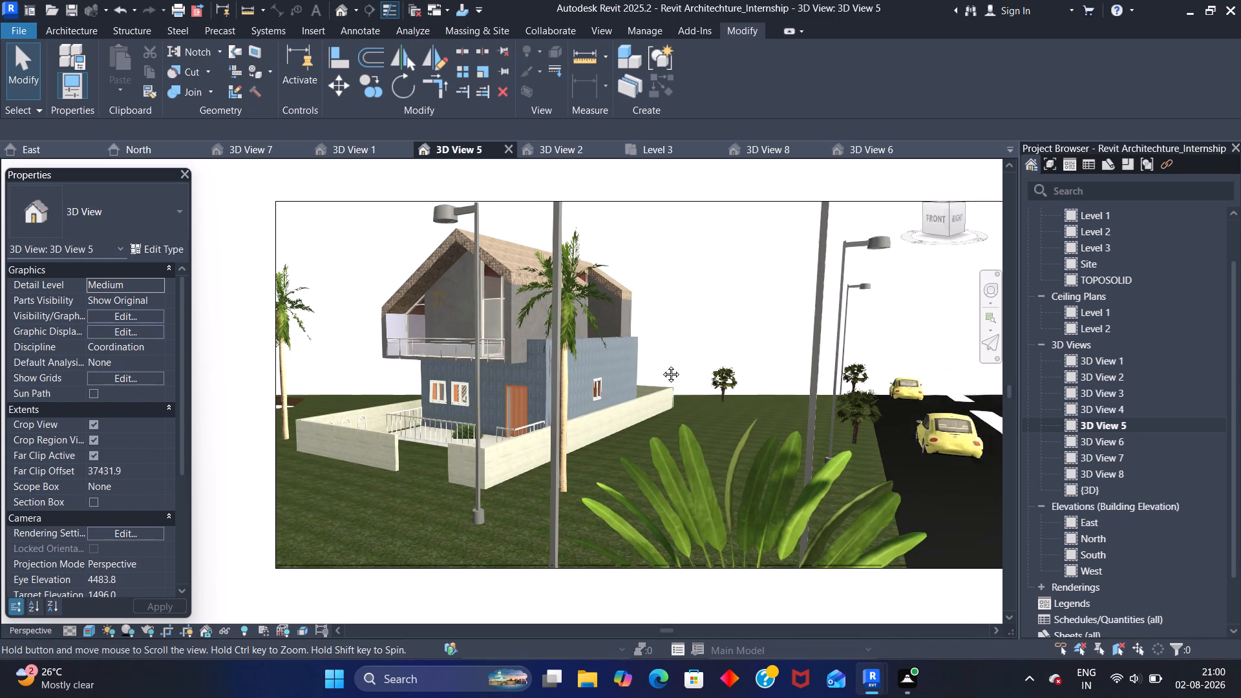
middle_click_drag(661, 365, 619, 364)
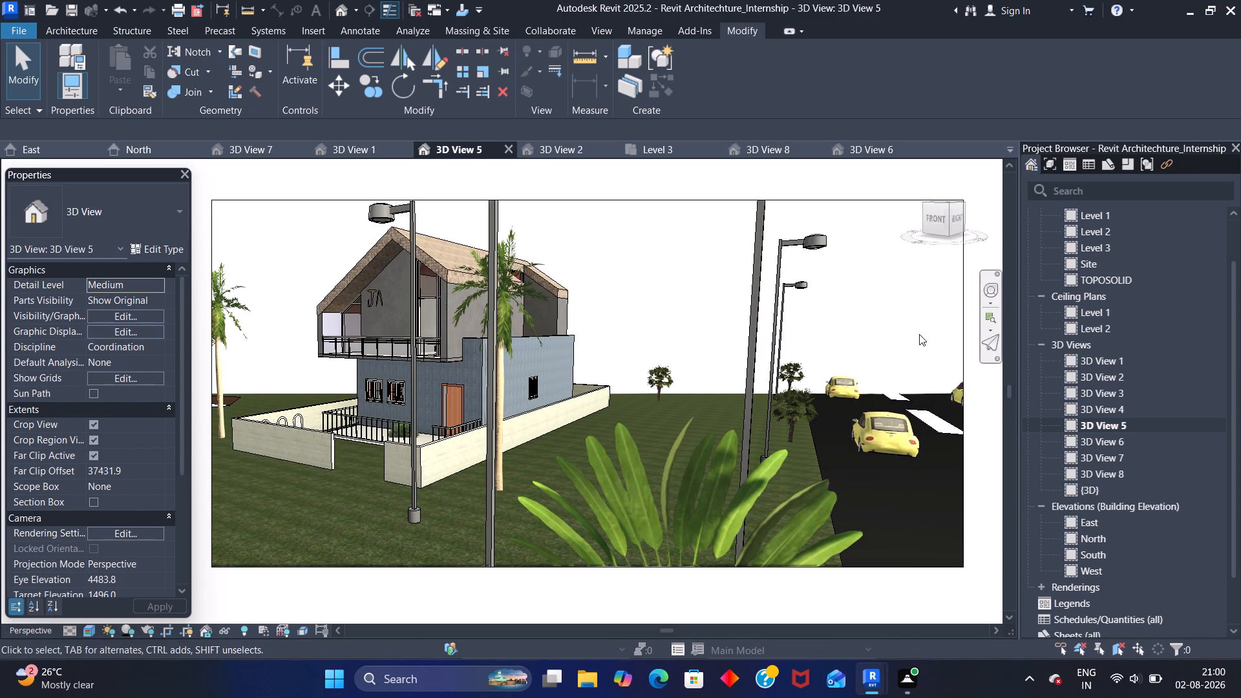
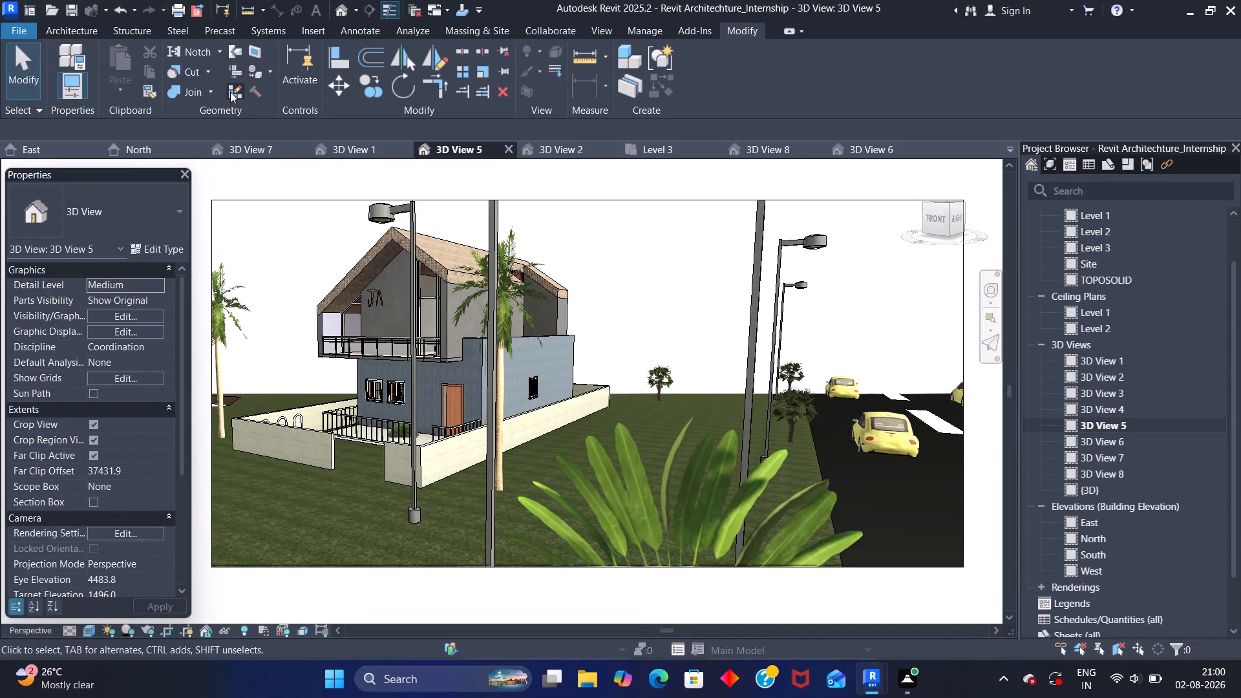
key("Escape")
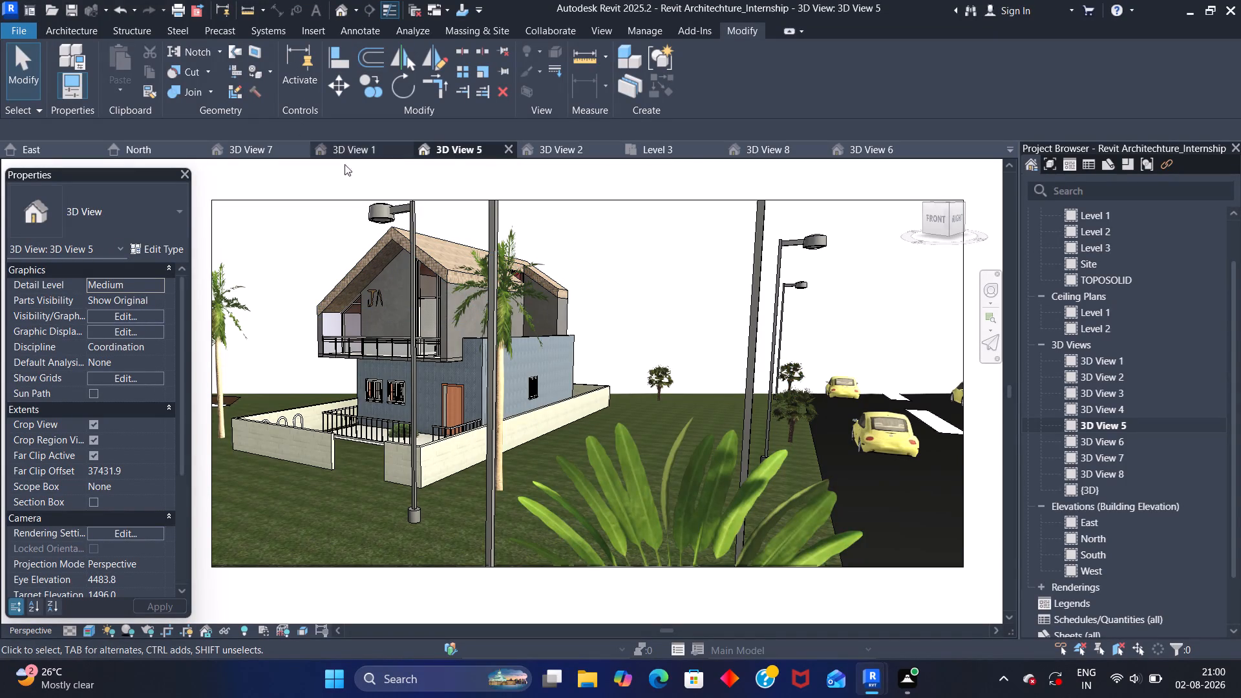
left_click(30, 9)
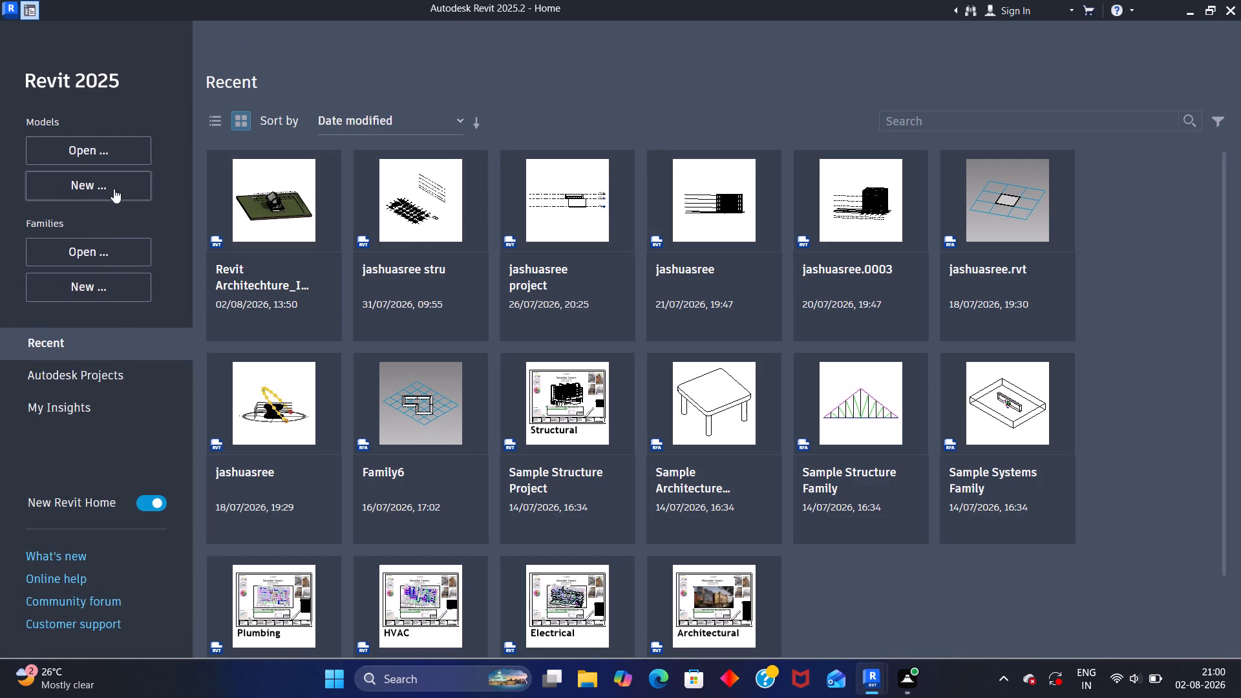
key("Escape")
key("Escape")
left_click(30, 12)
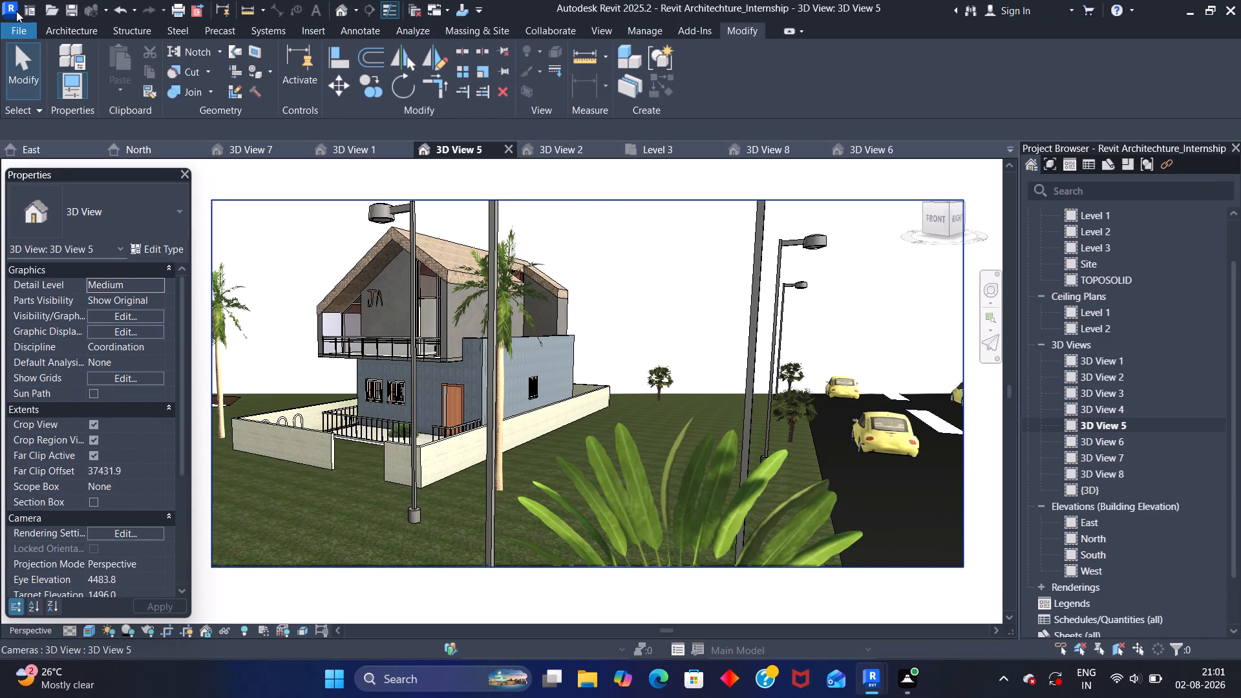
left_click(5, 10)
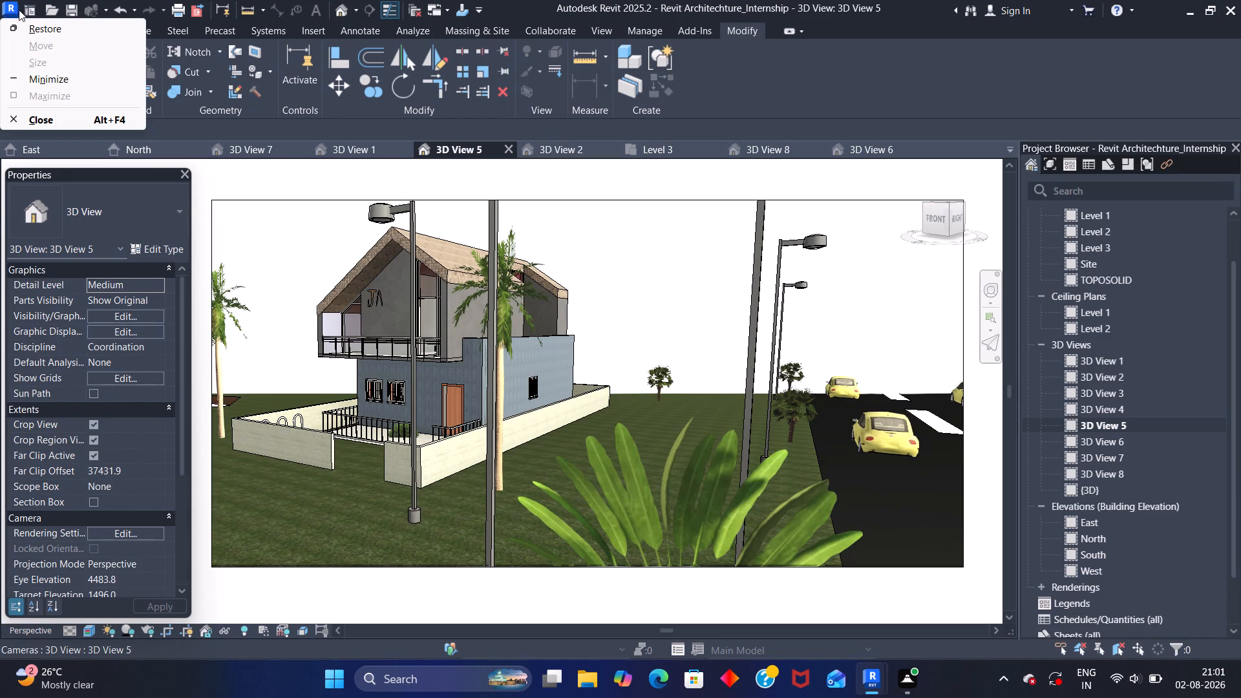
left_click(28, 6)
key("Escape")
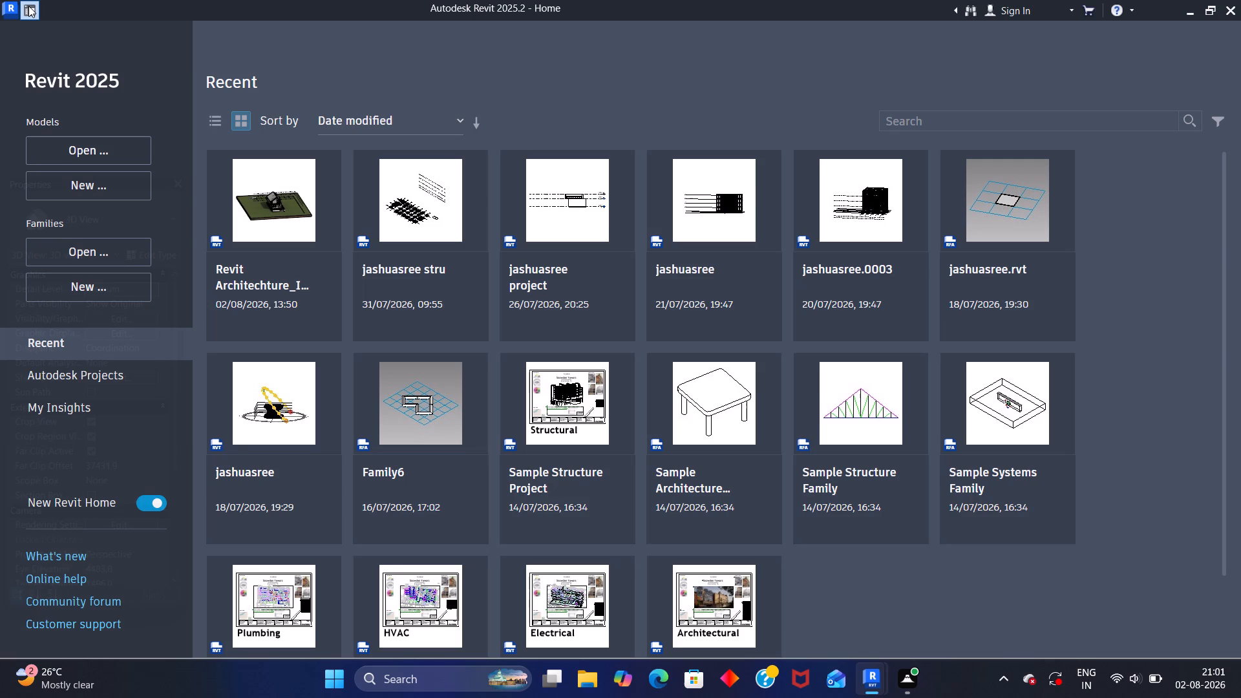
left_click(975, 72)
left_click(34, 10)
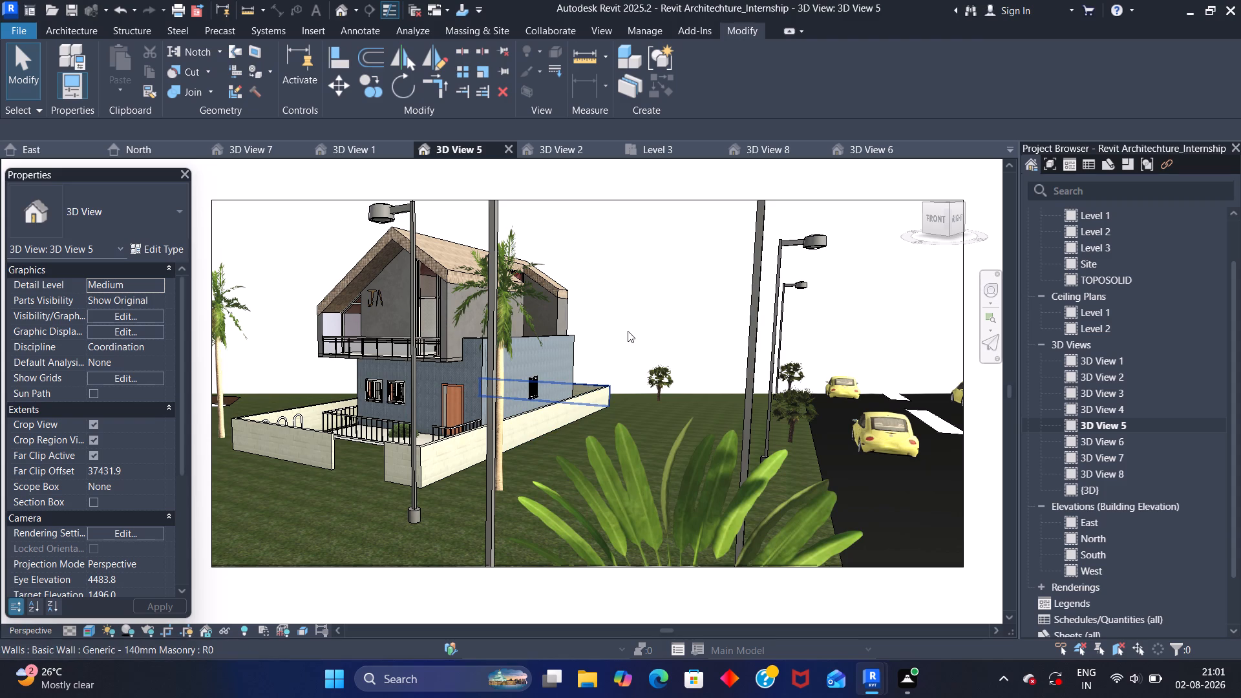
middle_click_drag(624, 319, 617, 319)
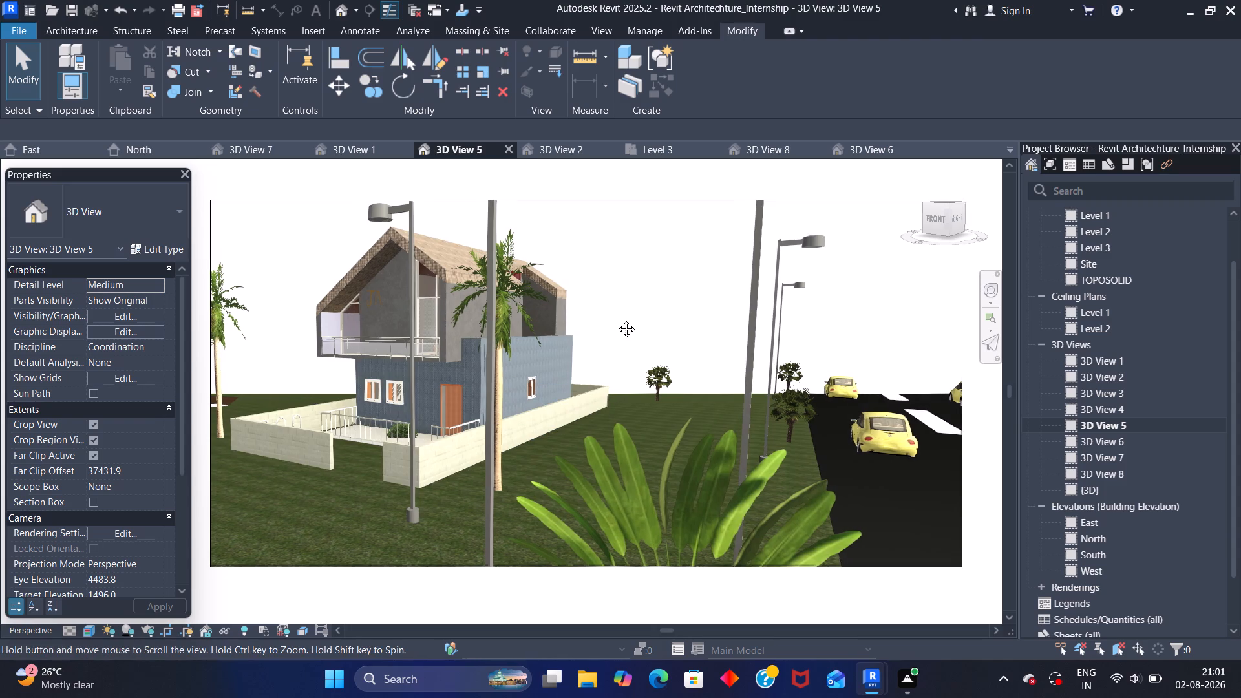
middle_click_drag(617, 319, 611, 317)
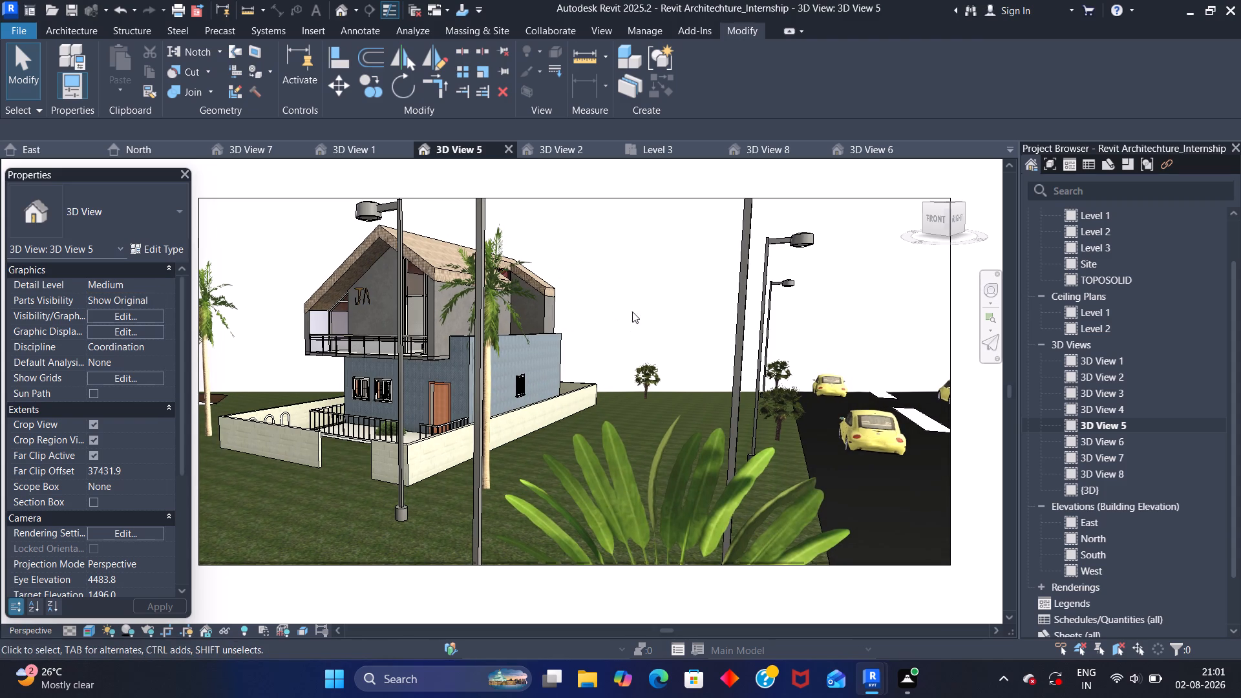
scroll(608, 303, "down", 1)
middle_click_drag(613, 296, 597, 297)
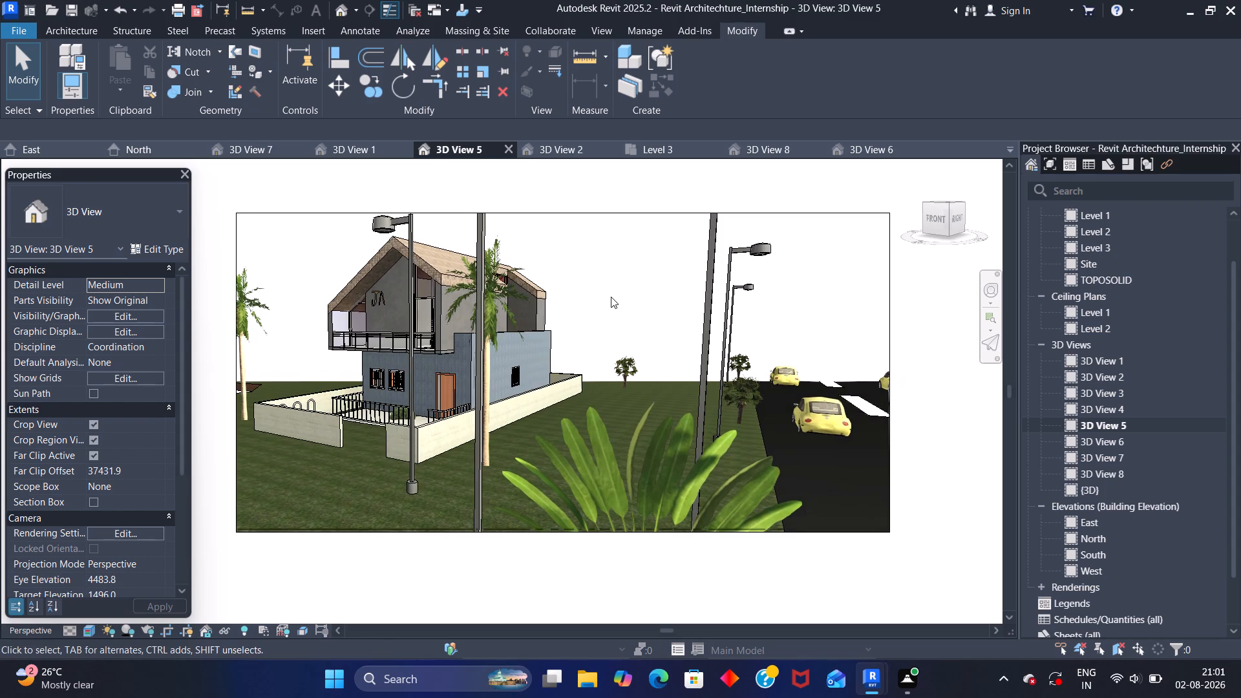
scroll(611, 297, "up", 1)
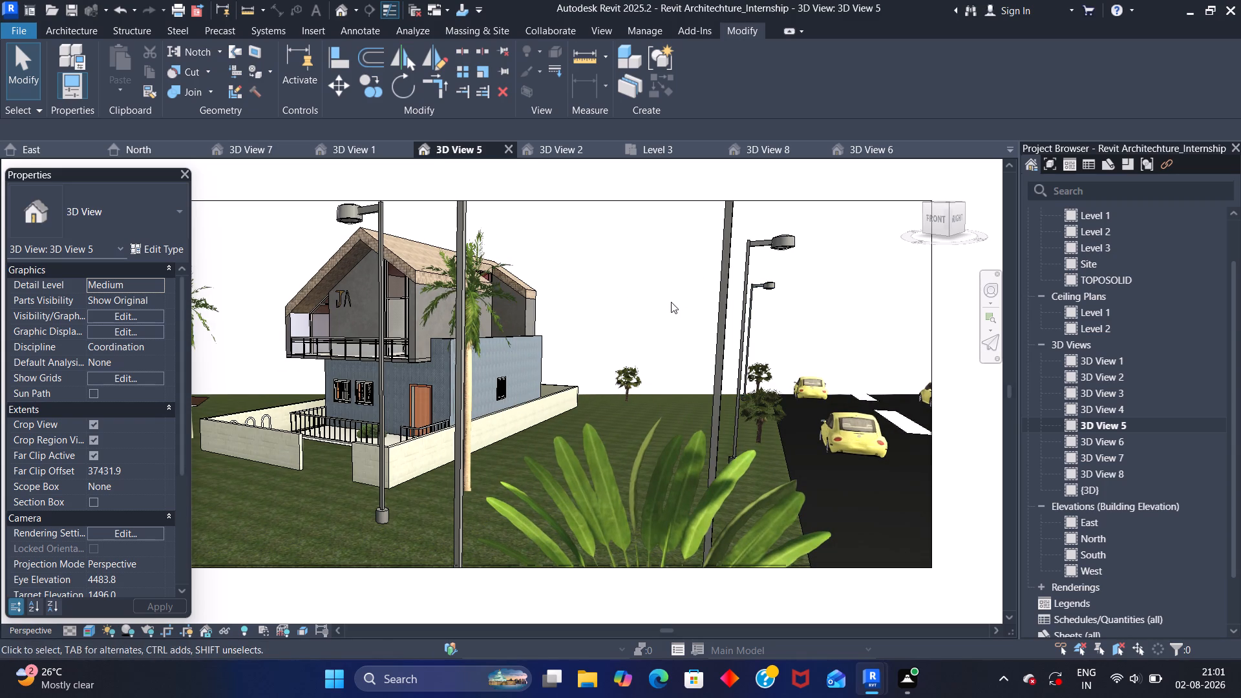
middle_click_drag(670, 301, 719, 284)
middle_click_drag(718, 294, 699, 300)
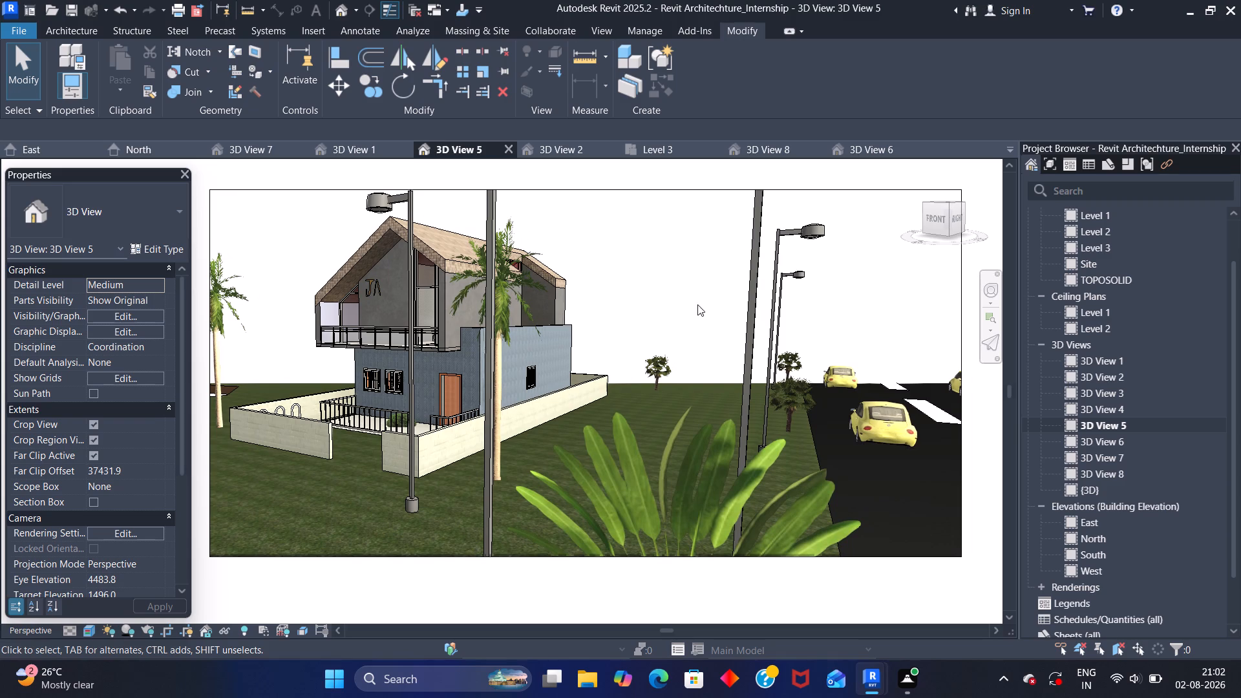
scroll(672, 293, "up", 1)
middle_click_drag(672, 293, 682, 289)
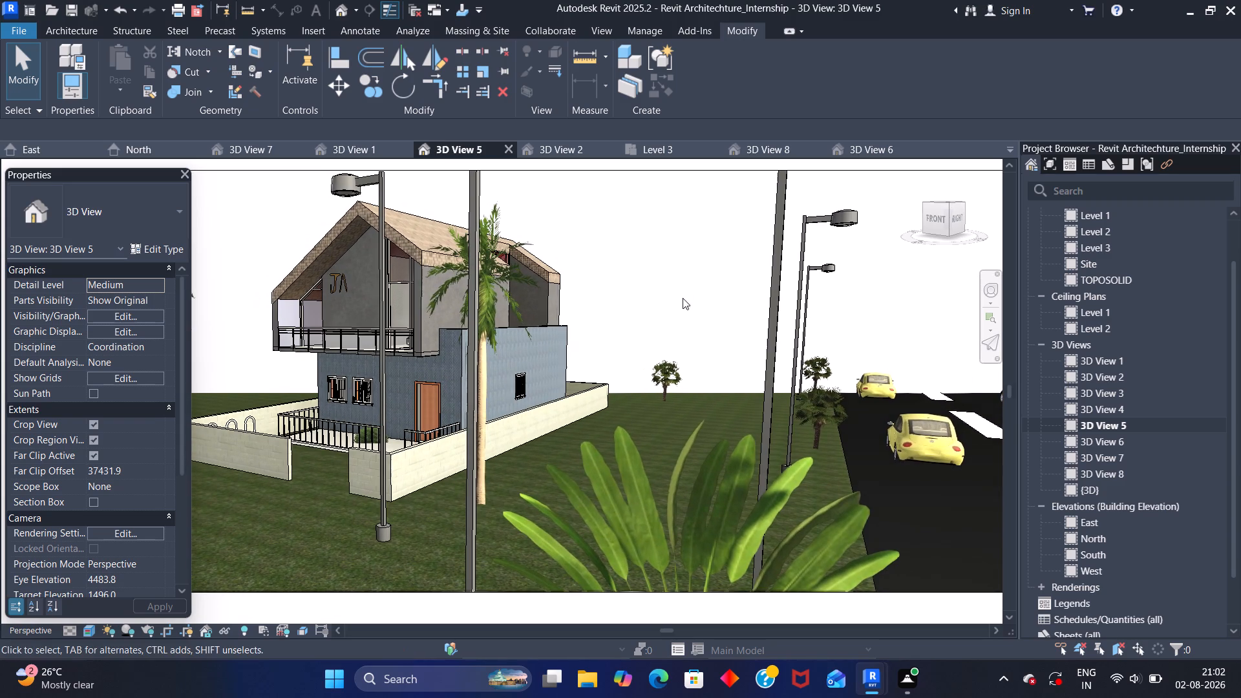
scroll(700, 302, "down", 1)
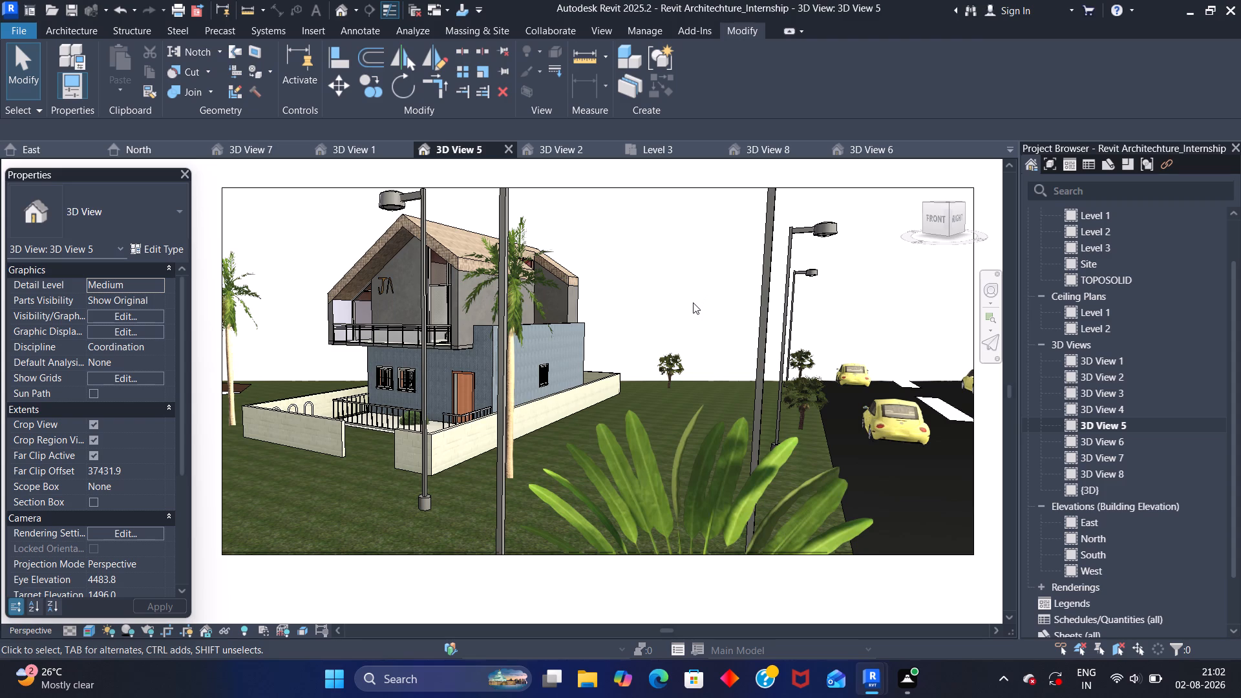
Open 3D View 1 to check its camera angle.
double_click(1100, 359)
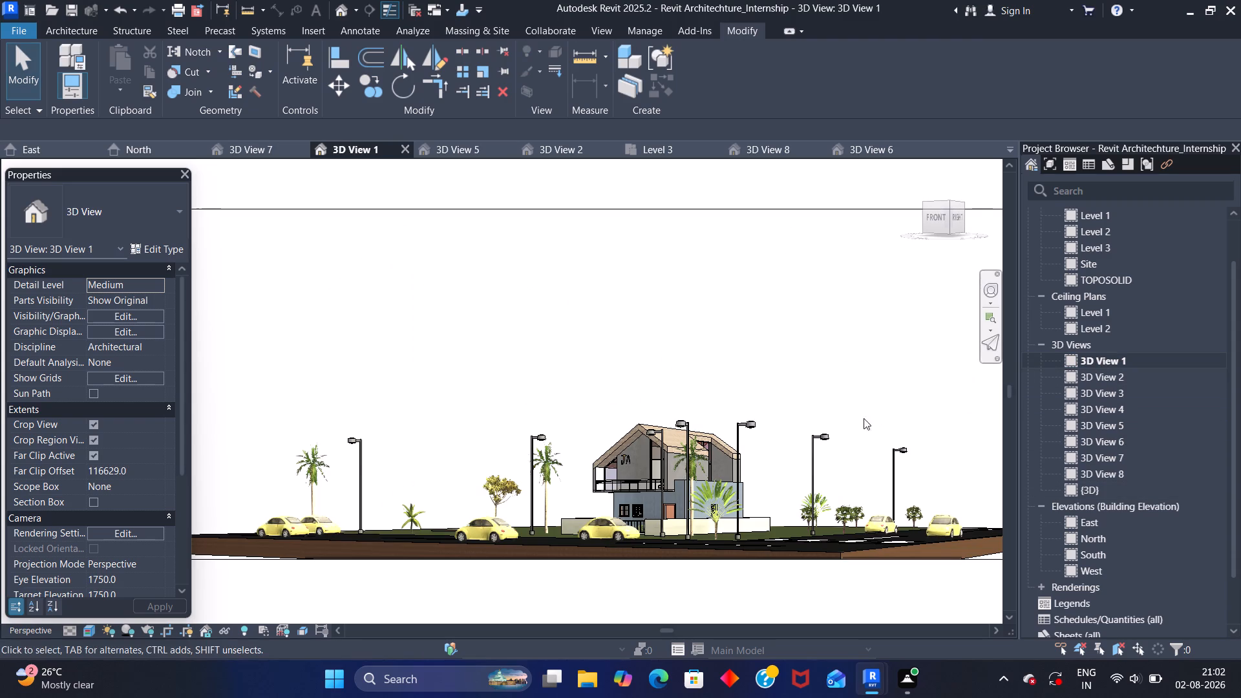
Open 3D View 2 and set its visual style to Realistic.
double_click(1118, 382)
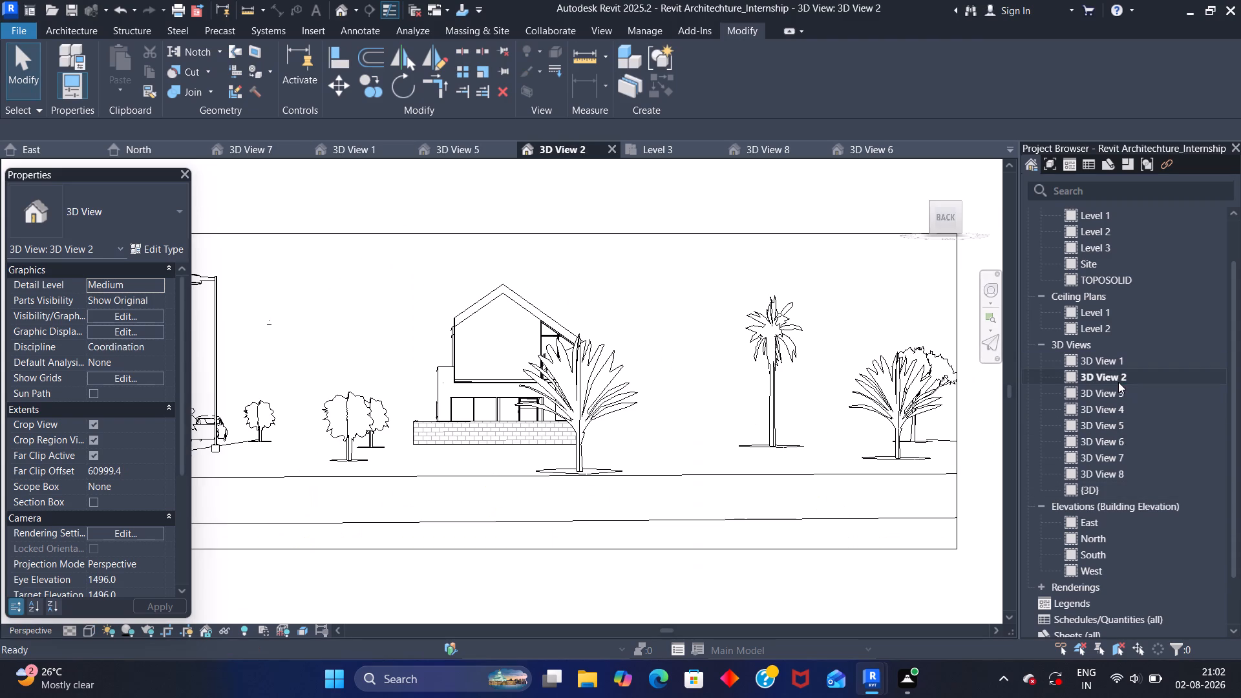
left_click(92, 633)
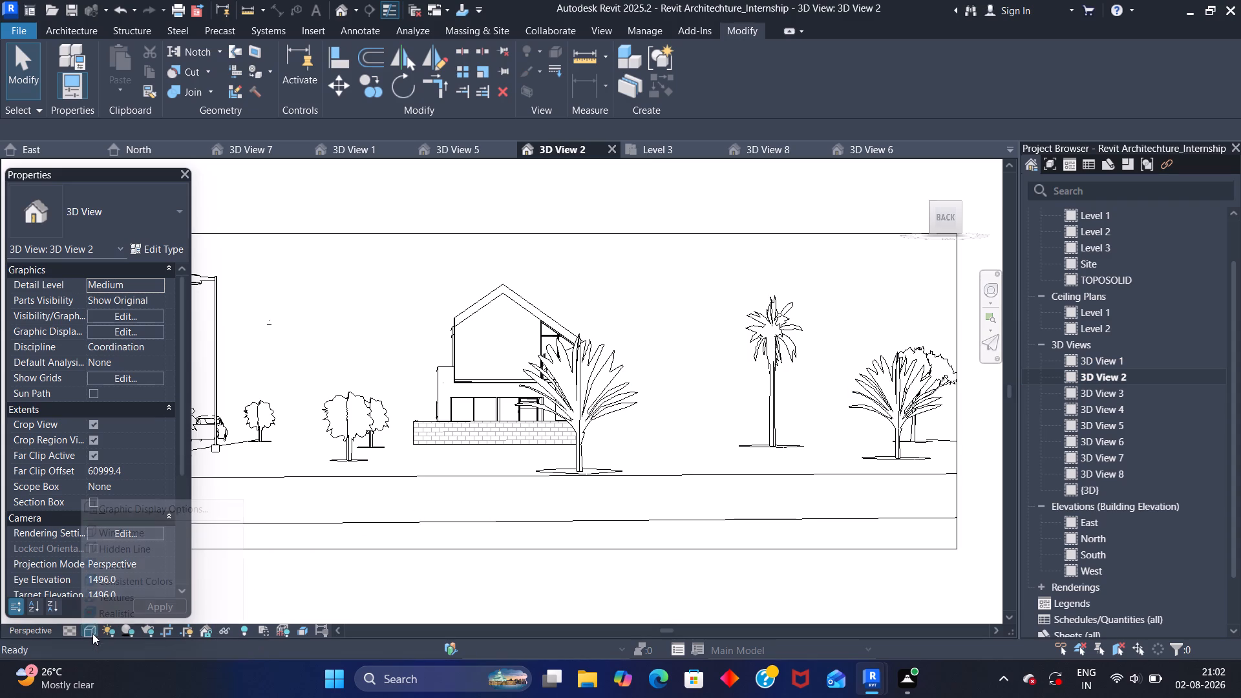
left_click(108, 614)
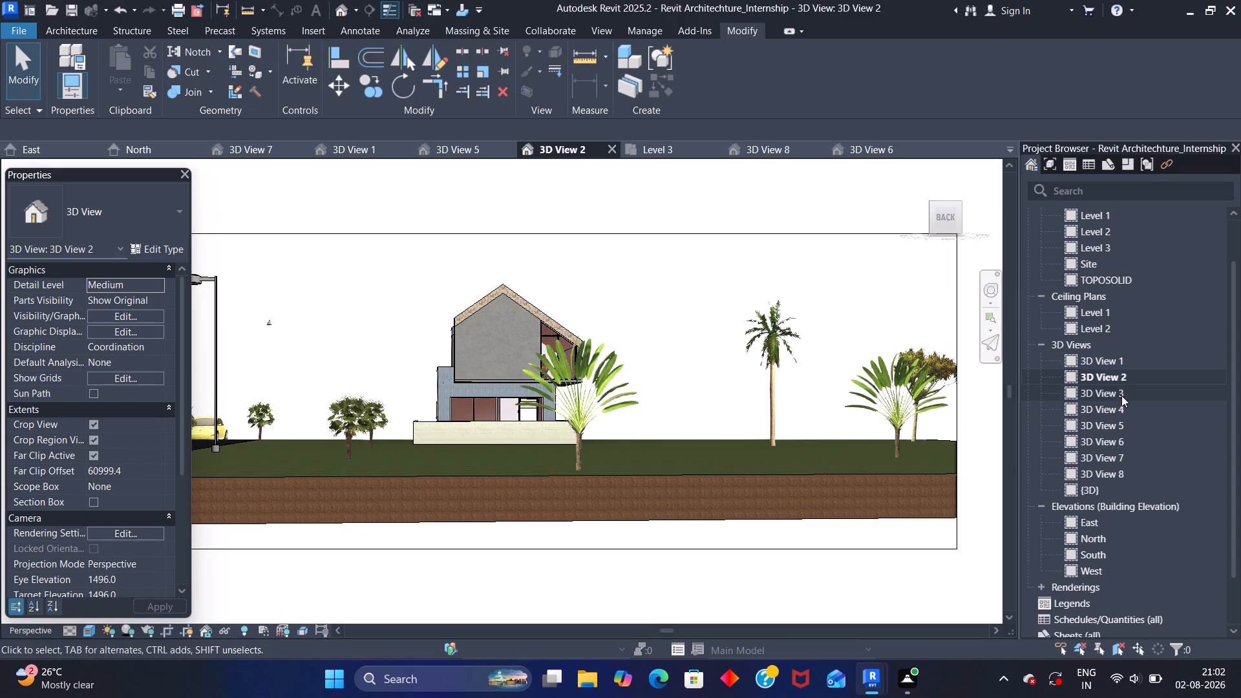
Open 3D View 3 to check its raised camera angle over the site.
double_click(1121, 394)
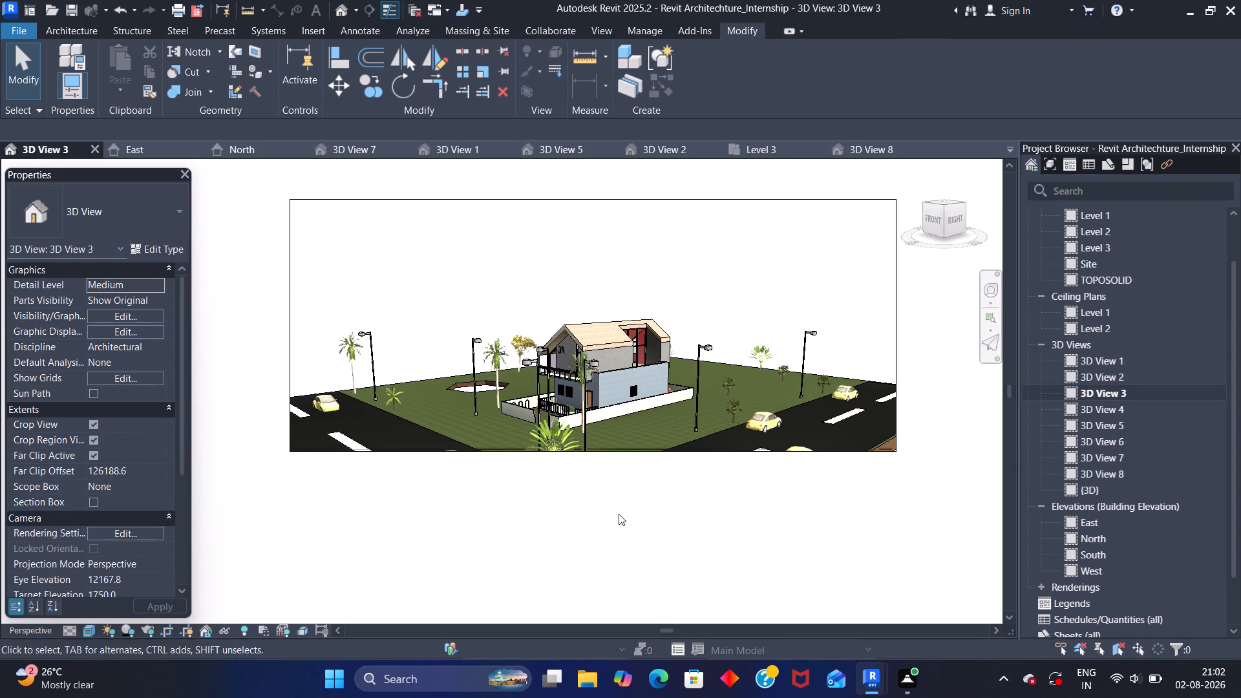
Open 3D View 4 and set its visual style to Realistic.
double_click(1122, 410)
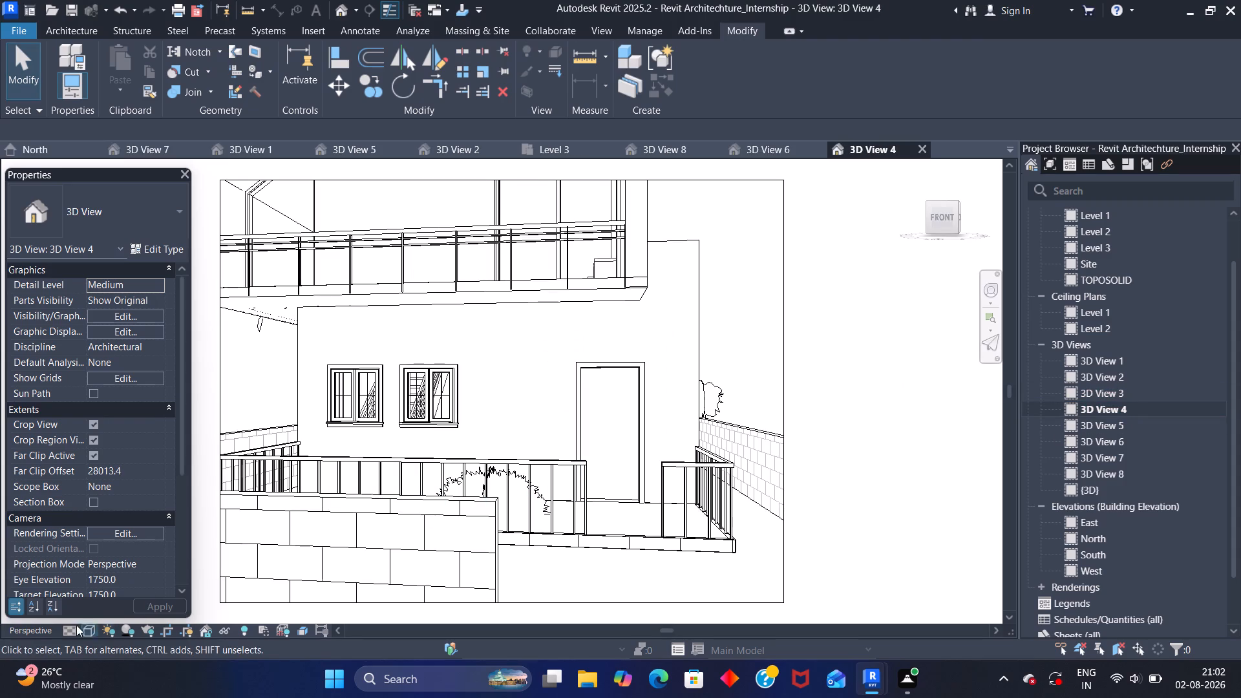
left_click(90, 624)
left_click(119, 608)
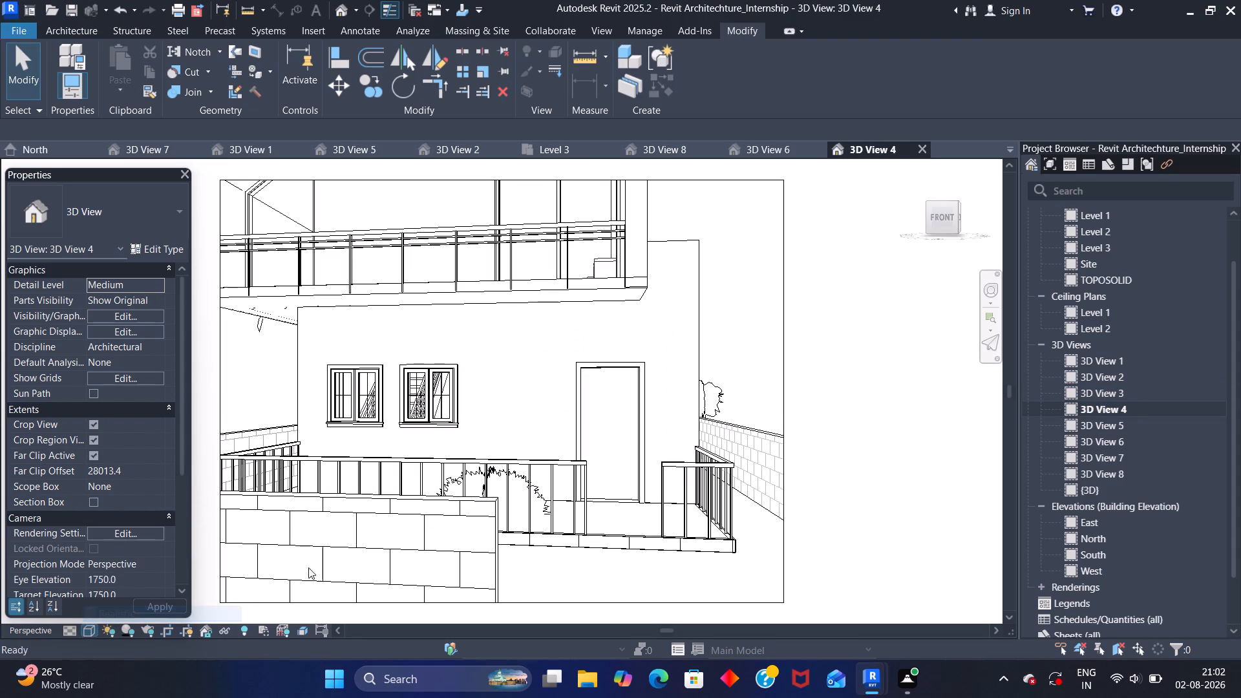
Swing 3D View 4's camera around the building's right side to a raised view of the rear.
scroll(690, 471, "down", 2)
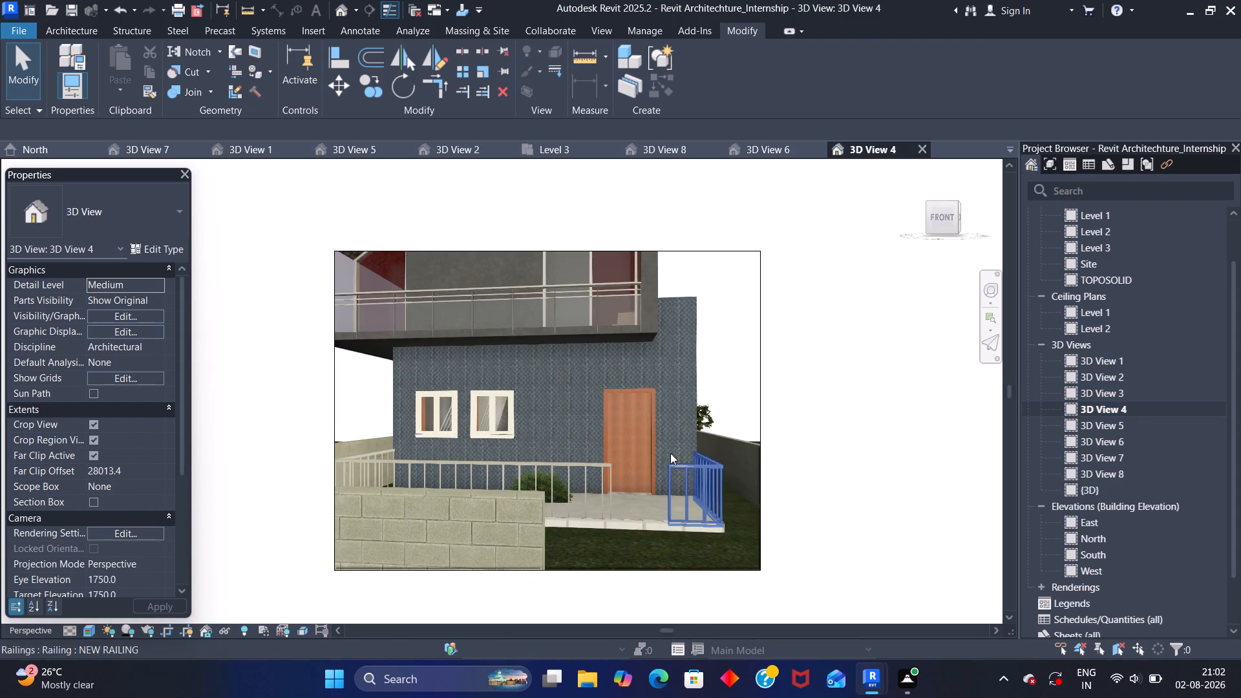
middle_click_drag(692, 428, 624, 439, "shift")
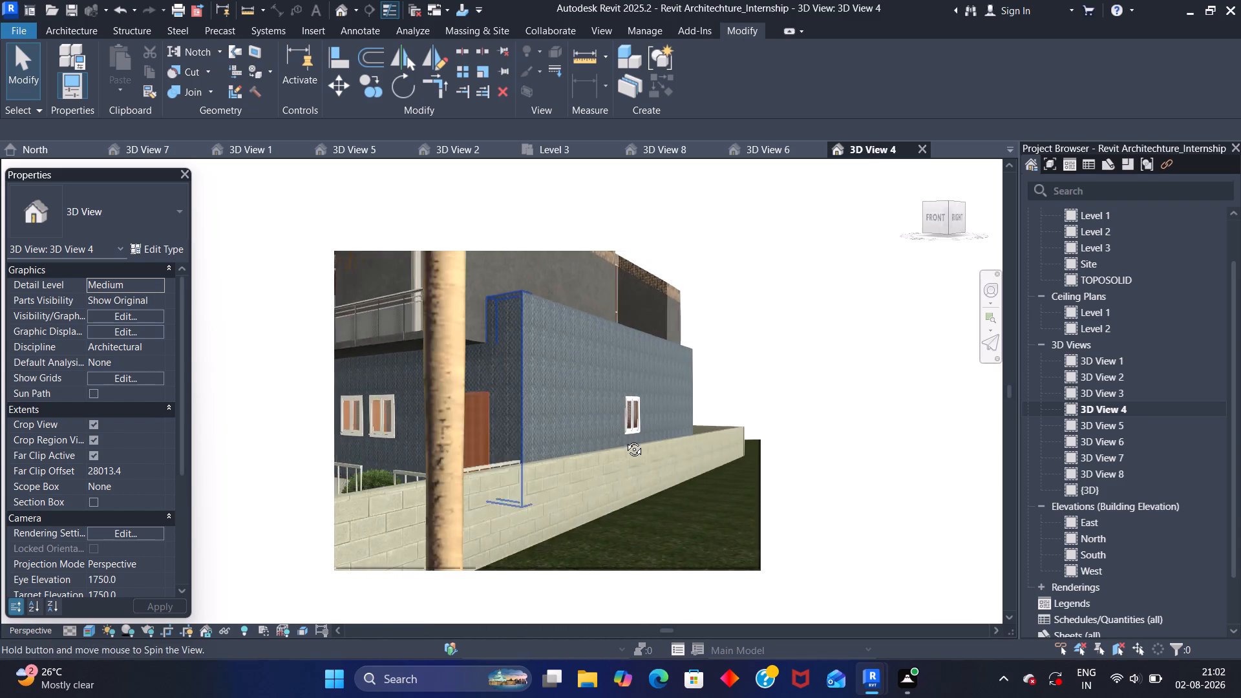
middle_click_drag(624, 439, 623, 450, "shift")
middle_click_drag(675, 406, 495, 450, "shift")
middle_click_drag(643, 437, 547, 461, "shift")
scroll(569, 445, "down", 3)
middle_click_drag(650, 455, 615, 448, "shift")
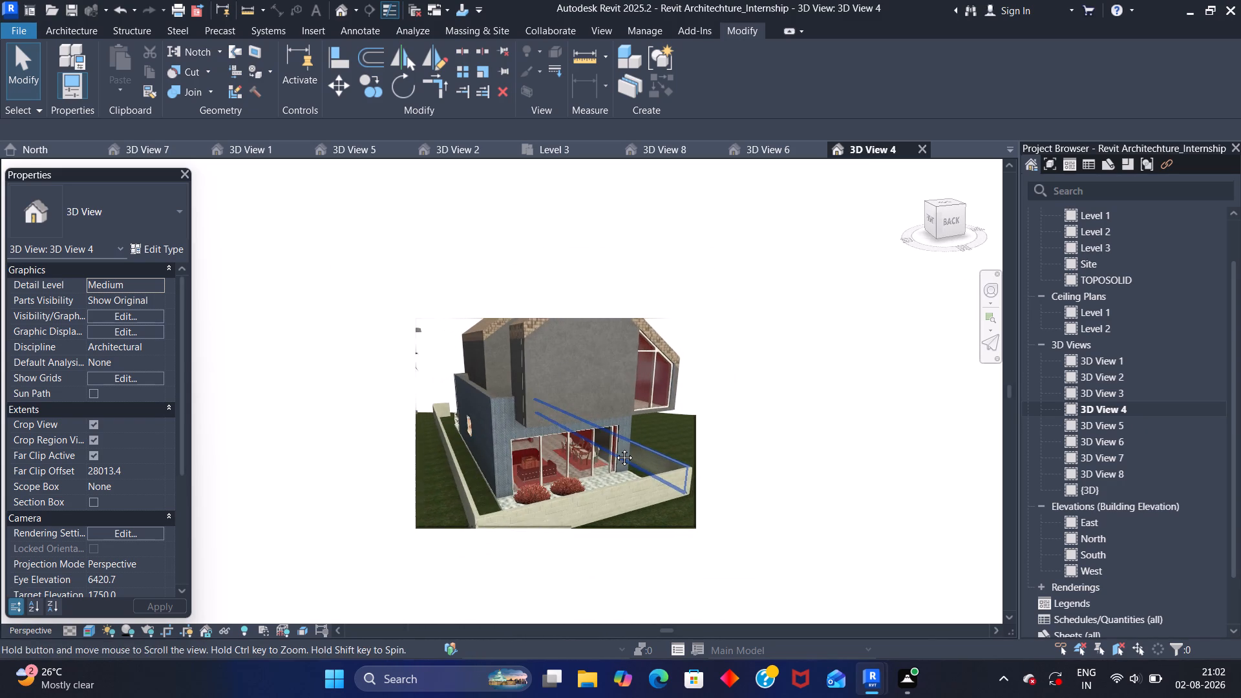
middle_click_drag(615, 448, 613, 448, "shift")
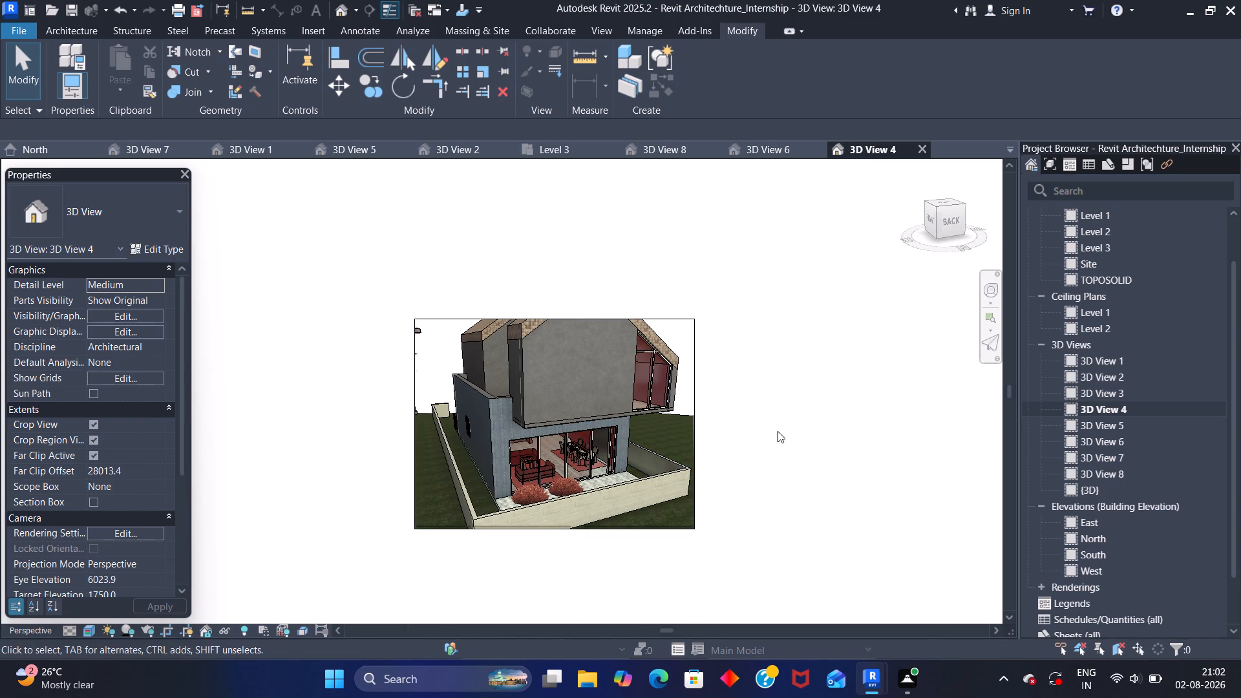
Open 3D View 5 to check its camera angle.
double_click(1096, 422)
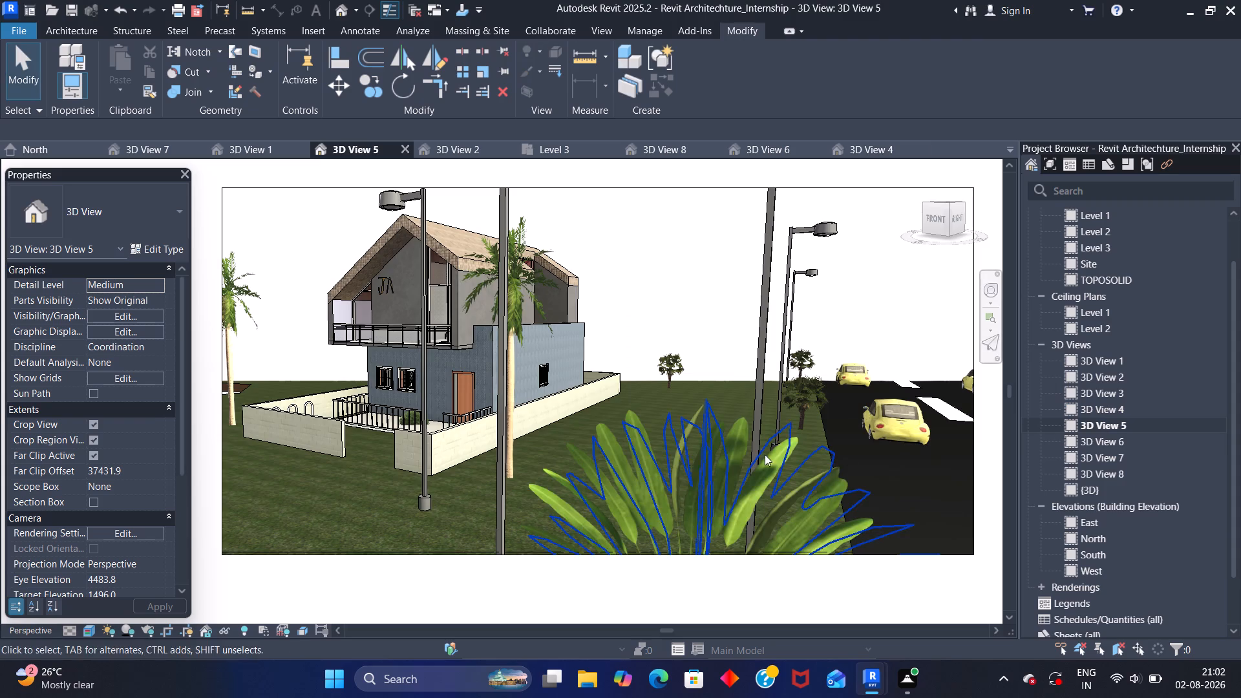
Open 3D View 6 and swing its camera to a raised view of the building's rear and surrounding lawn.
left_click(1140, 438)
double_click(1144, 443)
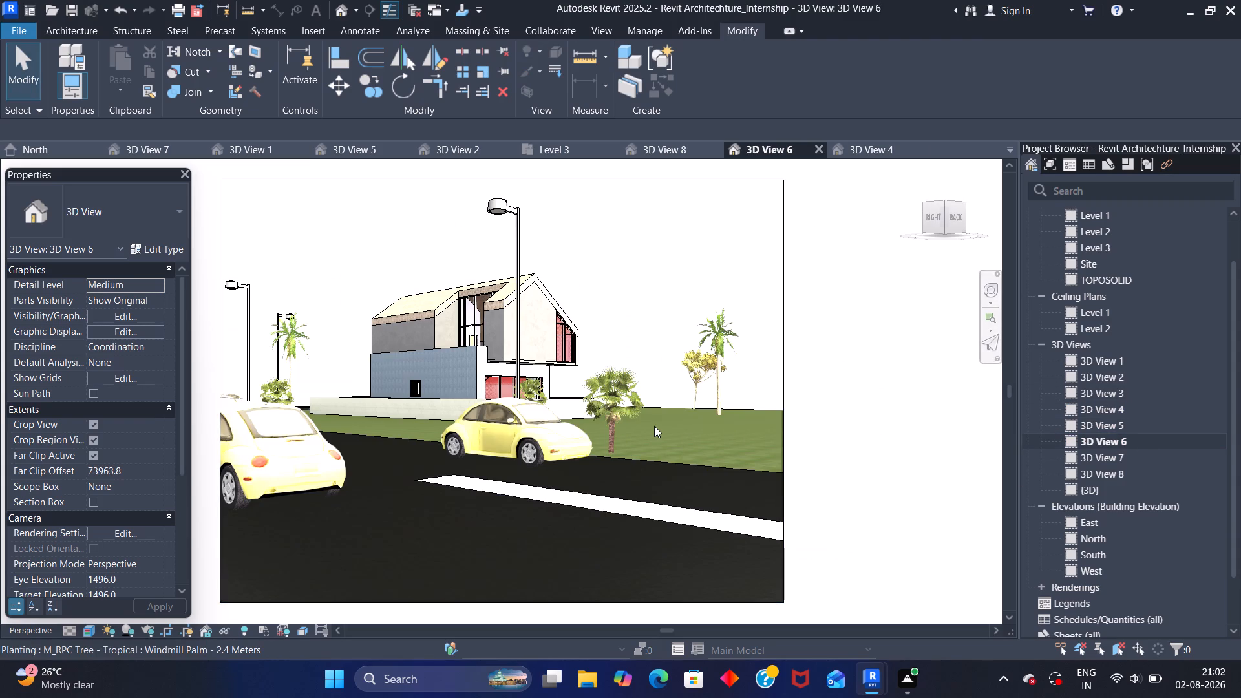
middle_click_drag(674, 408, 567, 423, "shift")
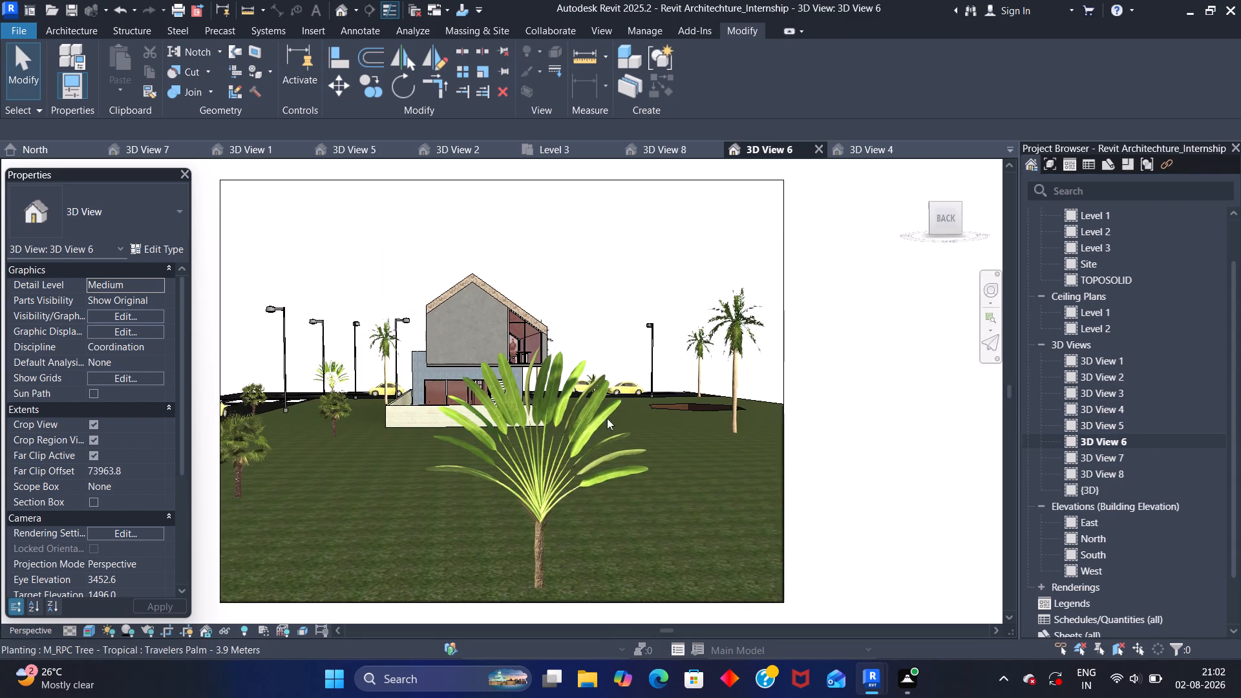
middle_click_drag(635, 411, 578, 472)
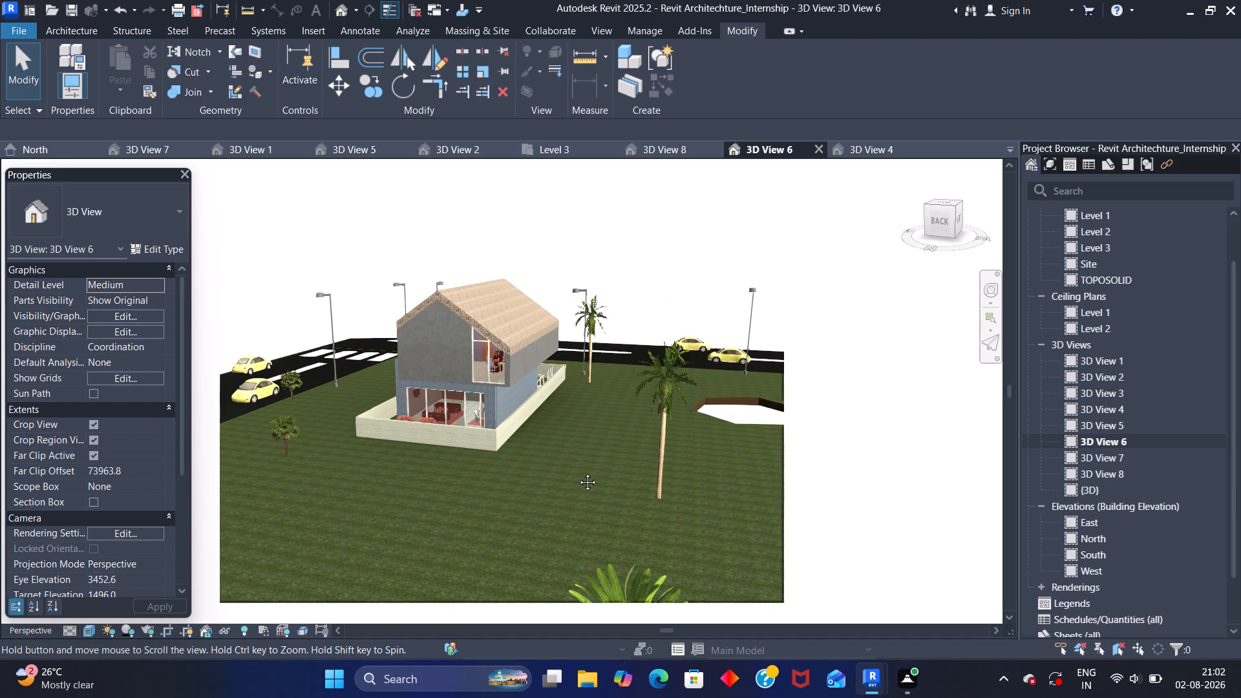
middle_click_drag(578, 472, 580, 468)
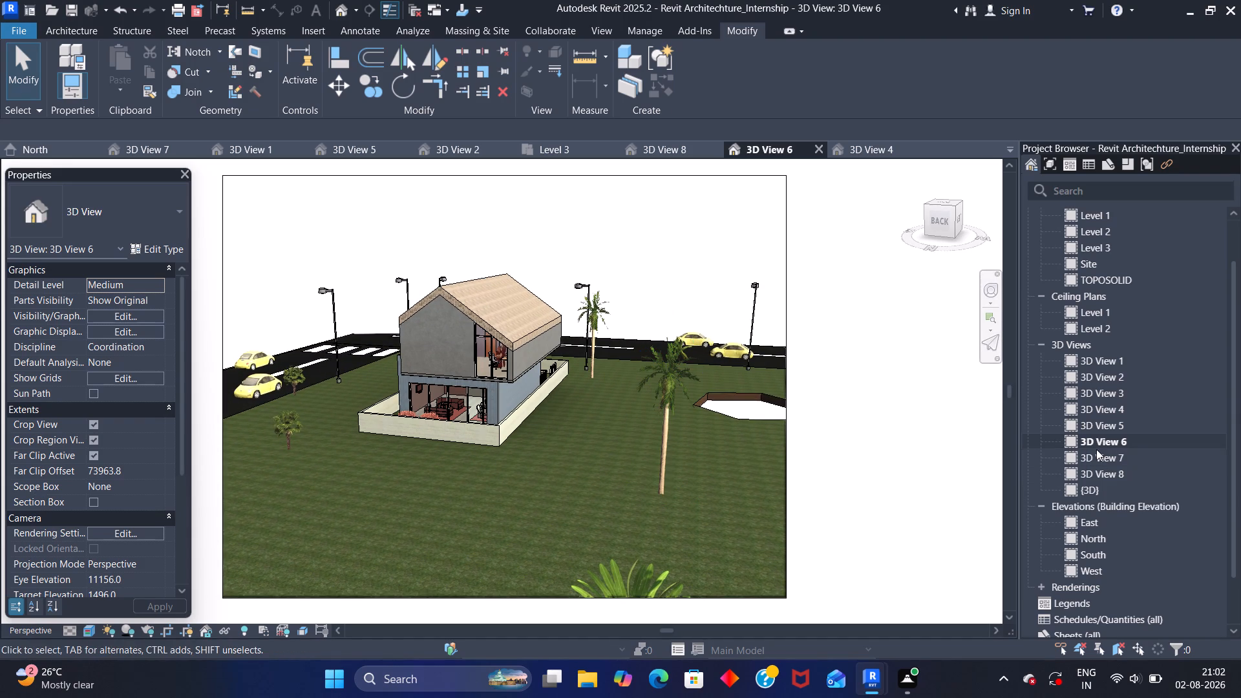
Open 3D View 7 to check its camera angle.
double_click(1098, 454)
left_click(1100, 455)
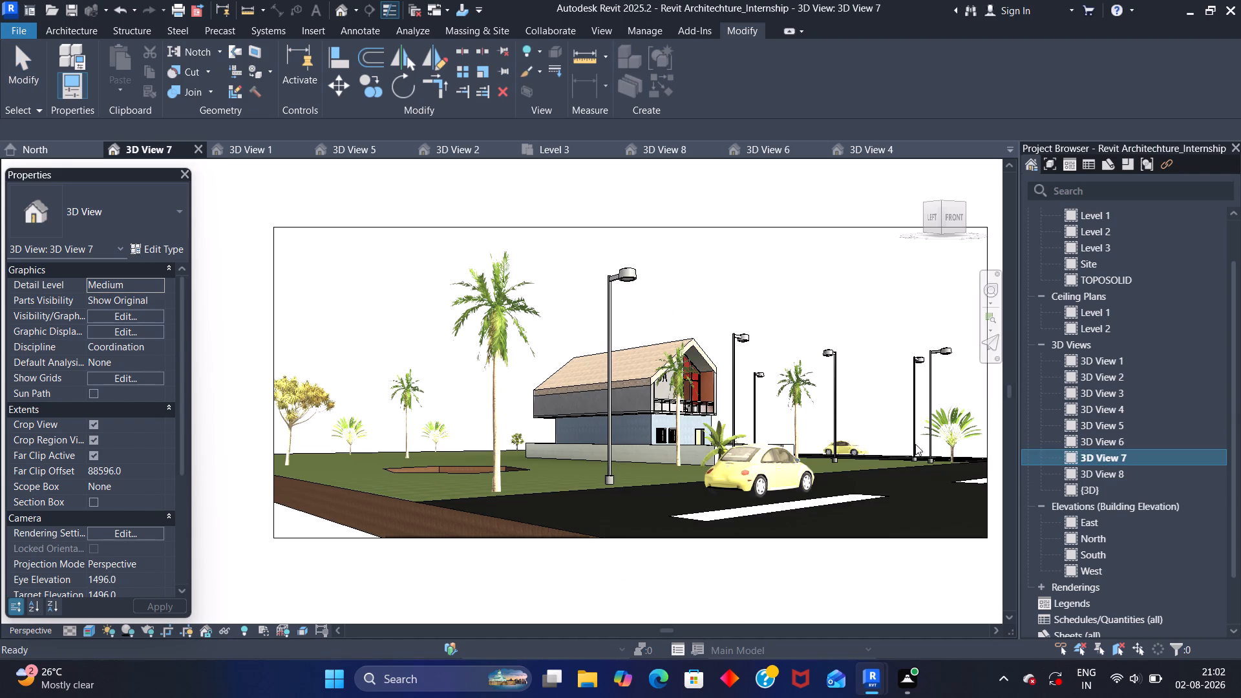
Open 3D View 8 and turn its raised camera slightly around the building's right side toward the rear.
double_click(1123, 474)
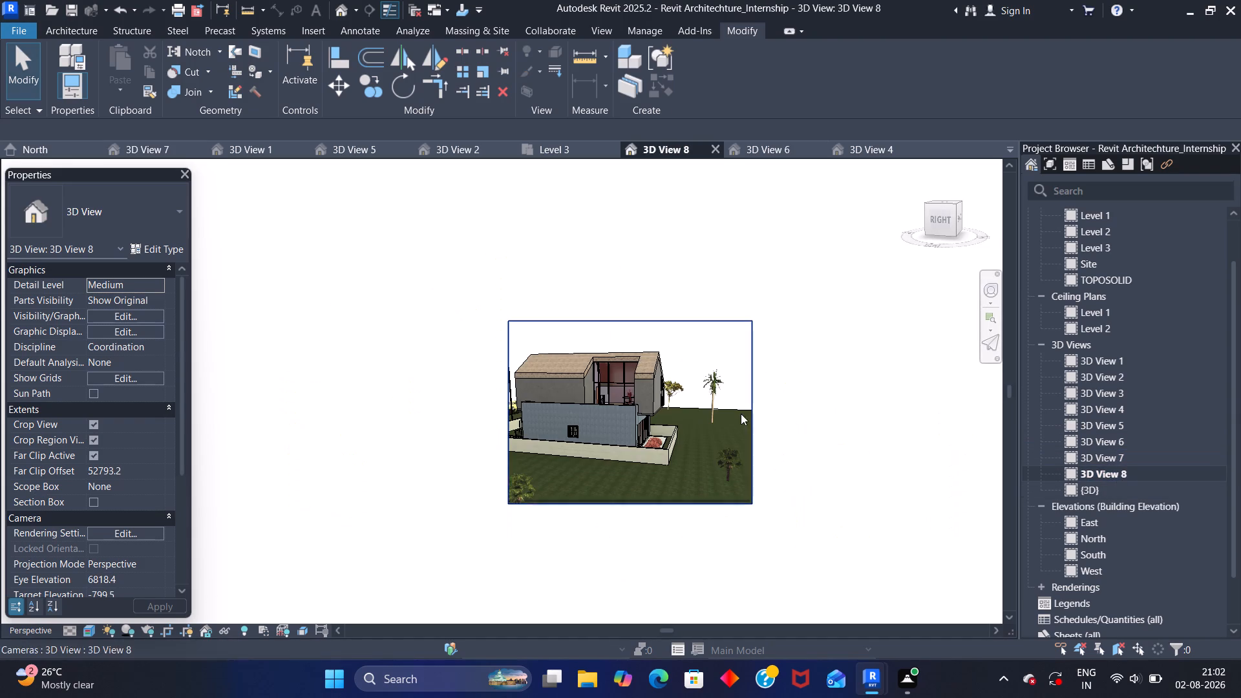
middle_click_drag(712, 413, 677, 416, "shift")
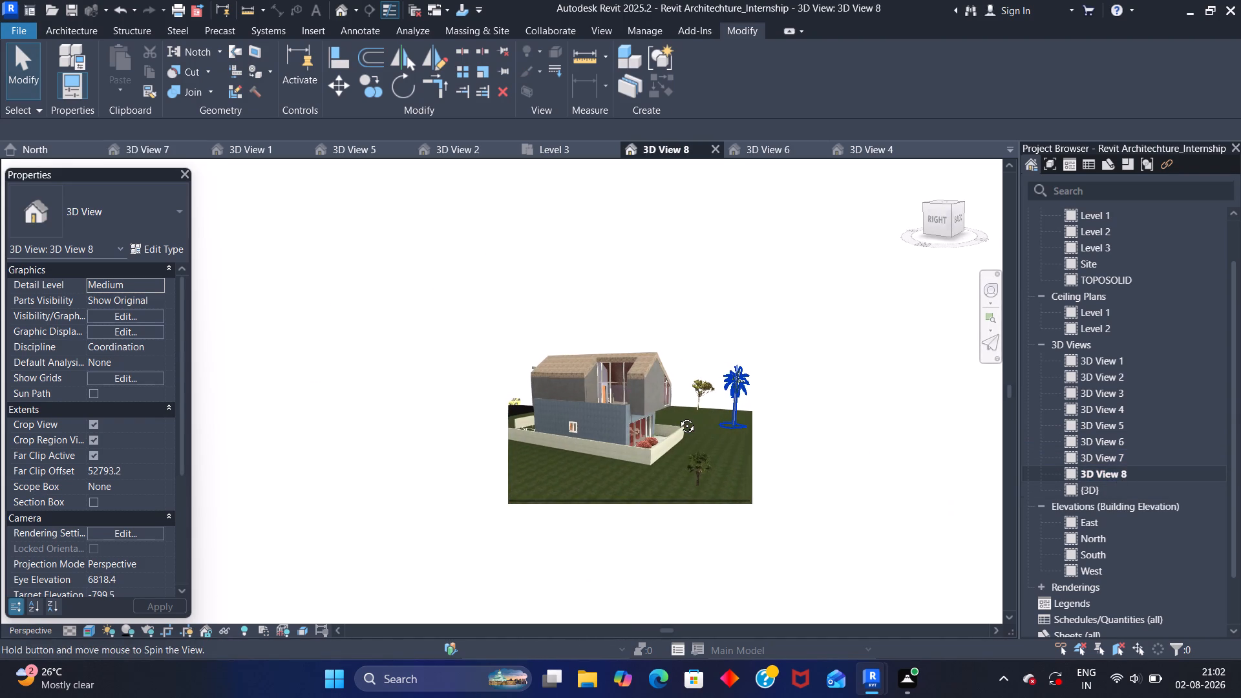
middle_click_drag(677, 416, 673, 417, "shift")
middle_click_drag(667, 411, 684, 409, "shift")
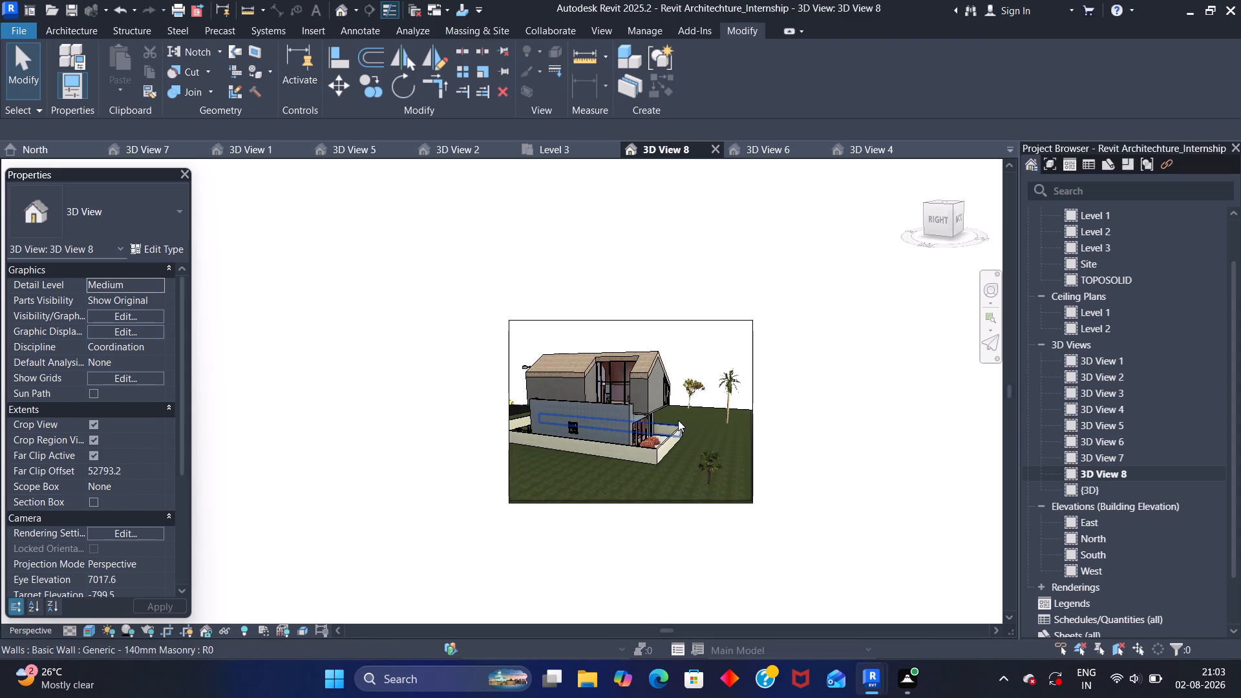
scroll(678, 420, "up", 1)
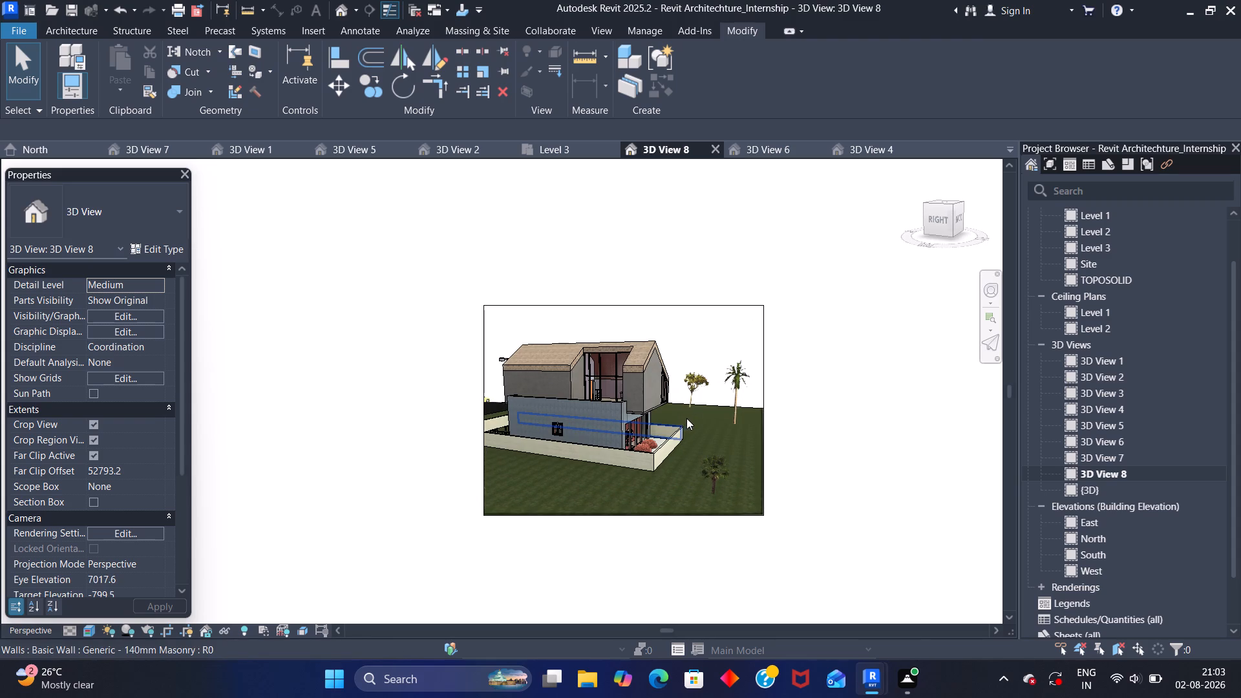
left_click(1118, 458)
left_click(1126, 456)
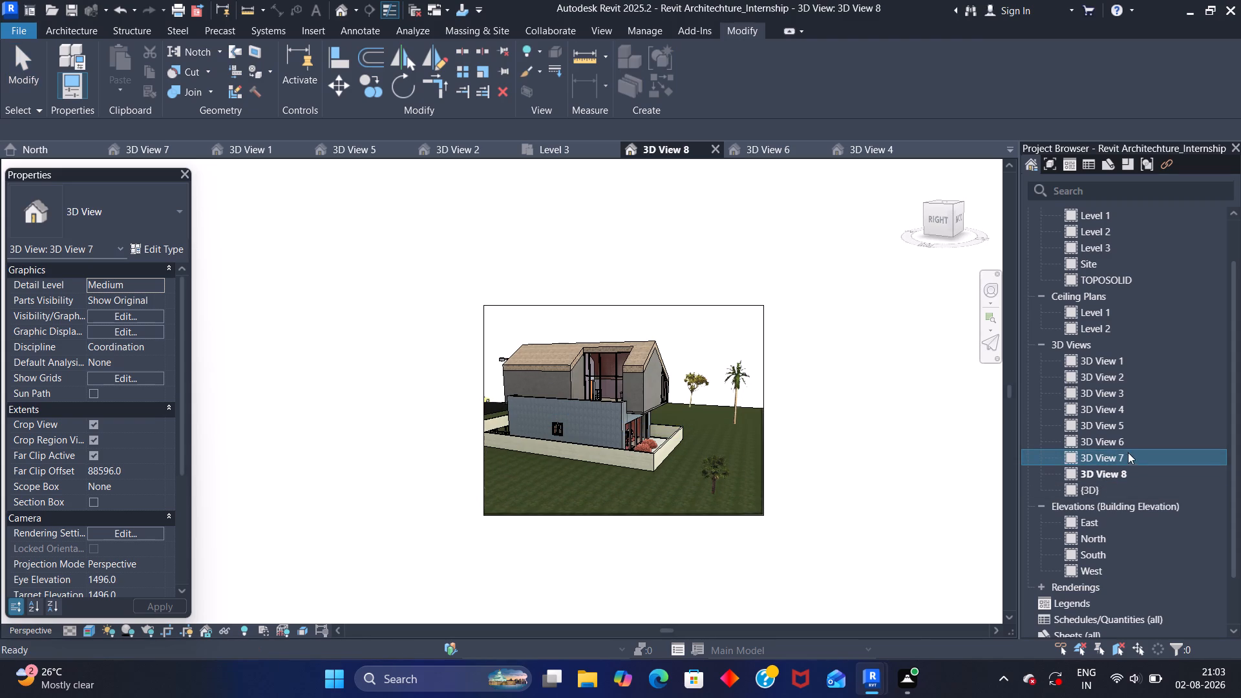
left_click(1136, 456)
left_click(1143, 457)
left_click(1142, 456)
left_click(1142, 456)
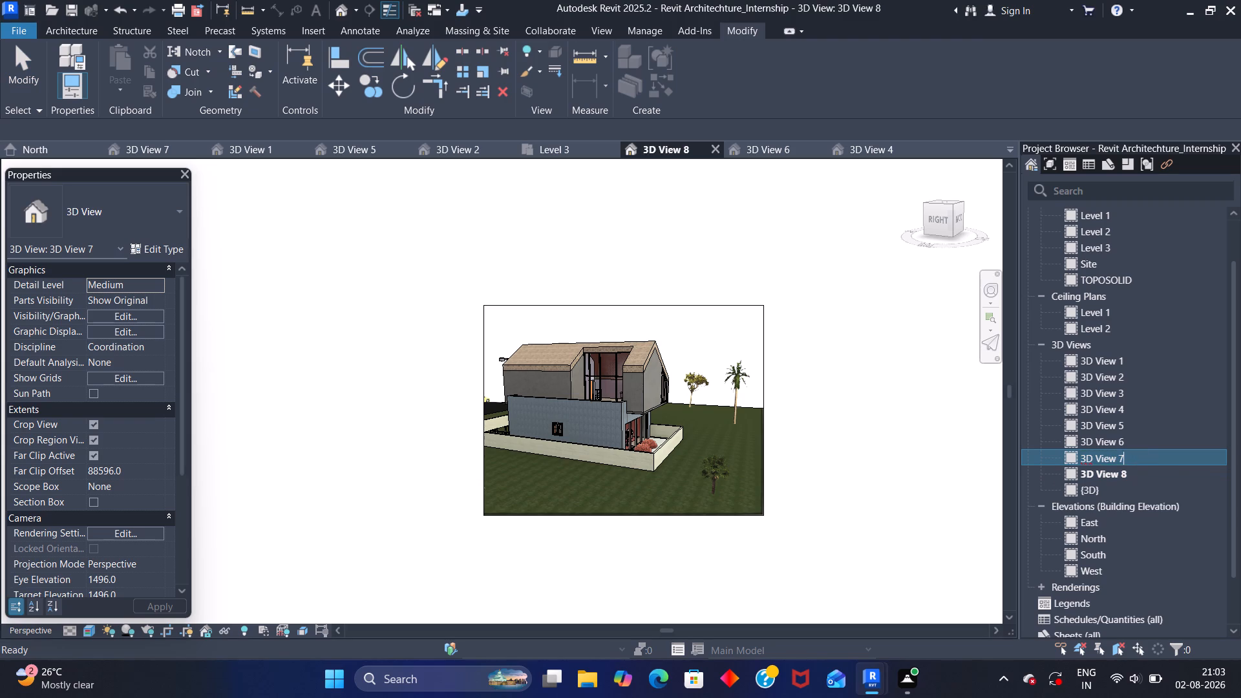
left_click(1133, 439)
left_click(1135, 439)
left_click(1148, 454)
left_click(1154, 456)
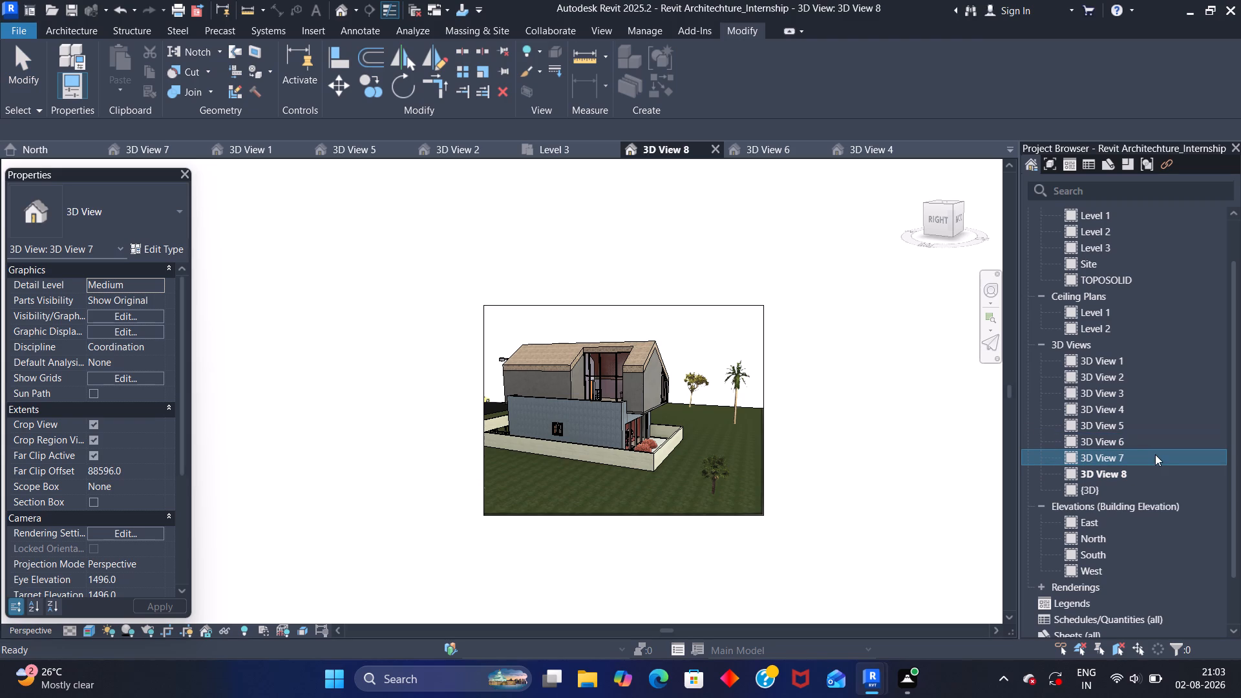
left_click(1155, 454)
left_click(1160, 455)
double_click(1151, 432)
Open 3D View 1, 3D View 2 and 3D View 3 in turn to compare their camera angles.
double_click(1165, 363)
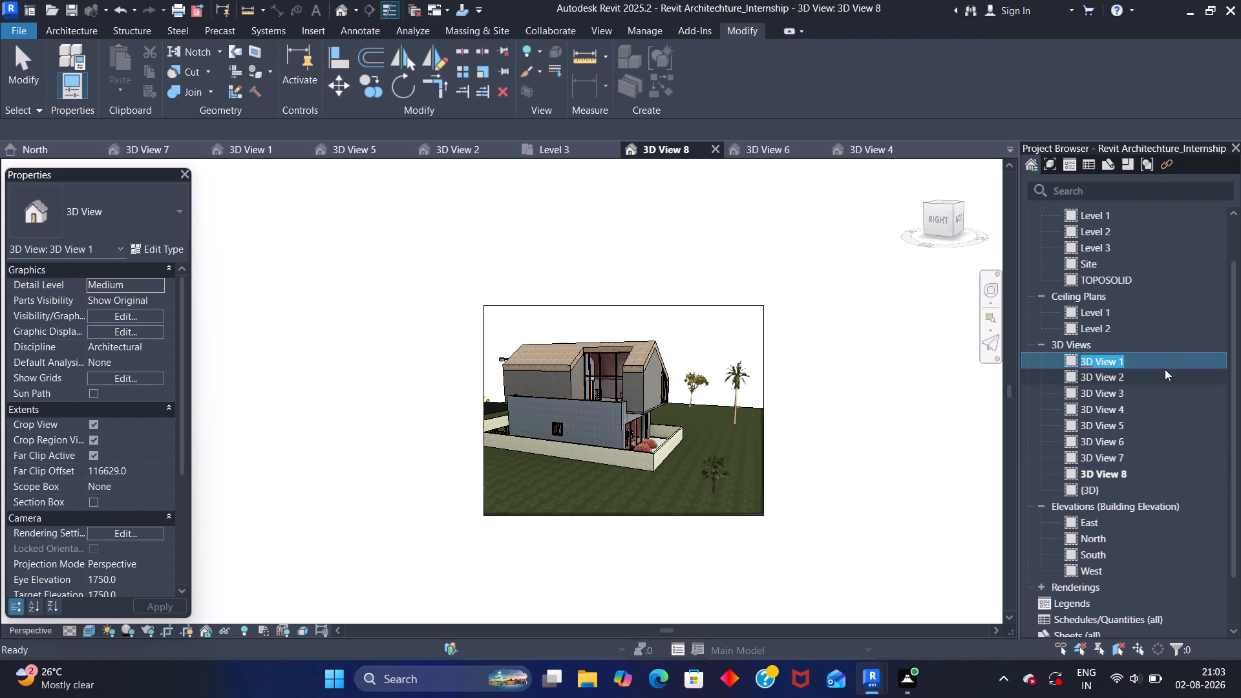
left_click(1164, 368)
left_click(1158, 377)
left_click(1147, 382)
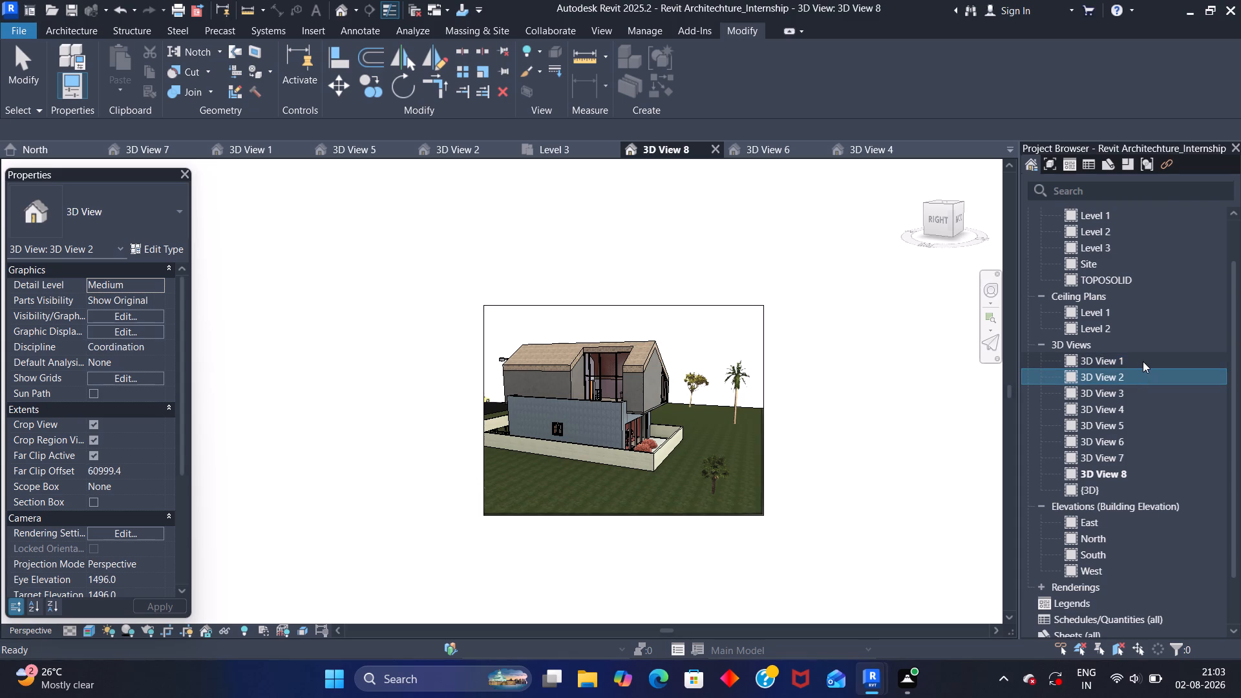
triple_click(1143, 361)
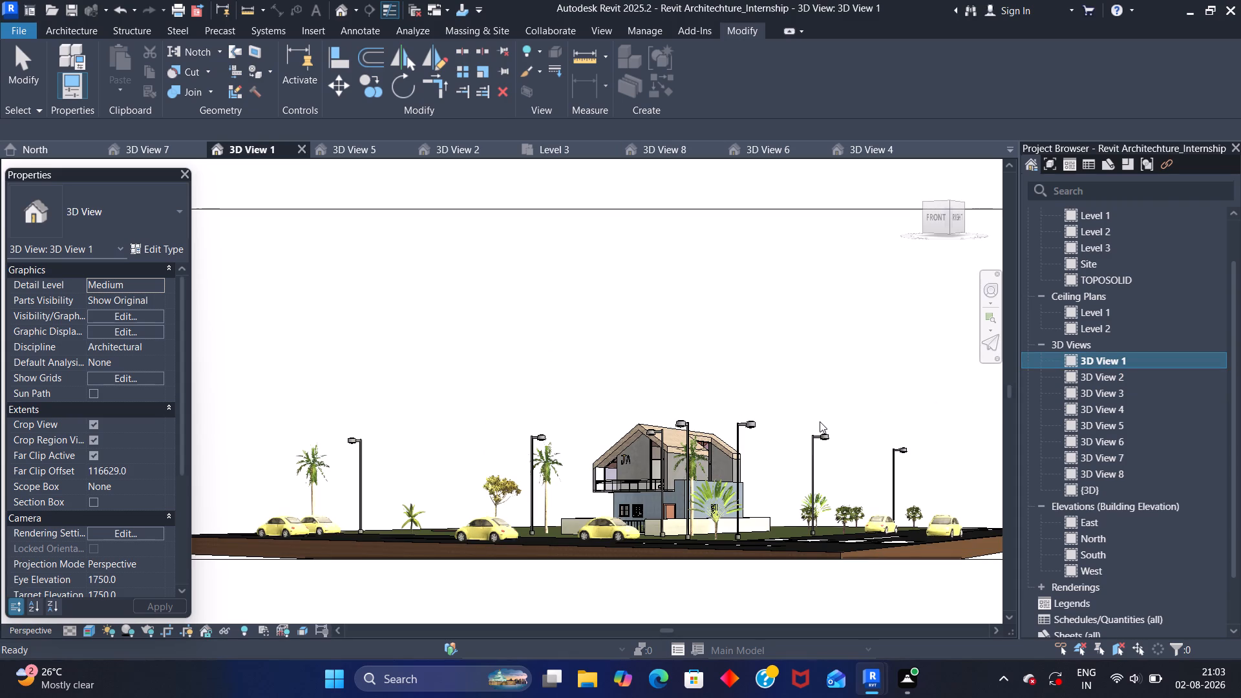
double_click(1141, 377)
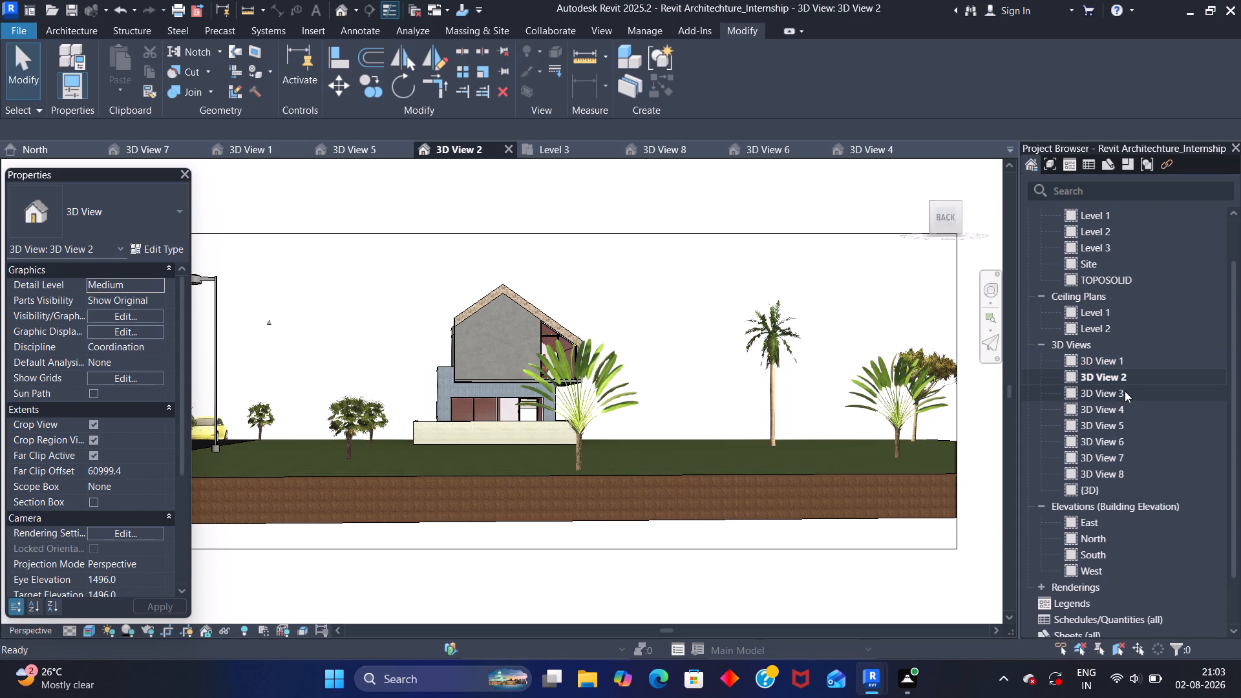
double_click(1125, 391)
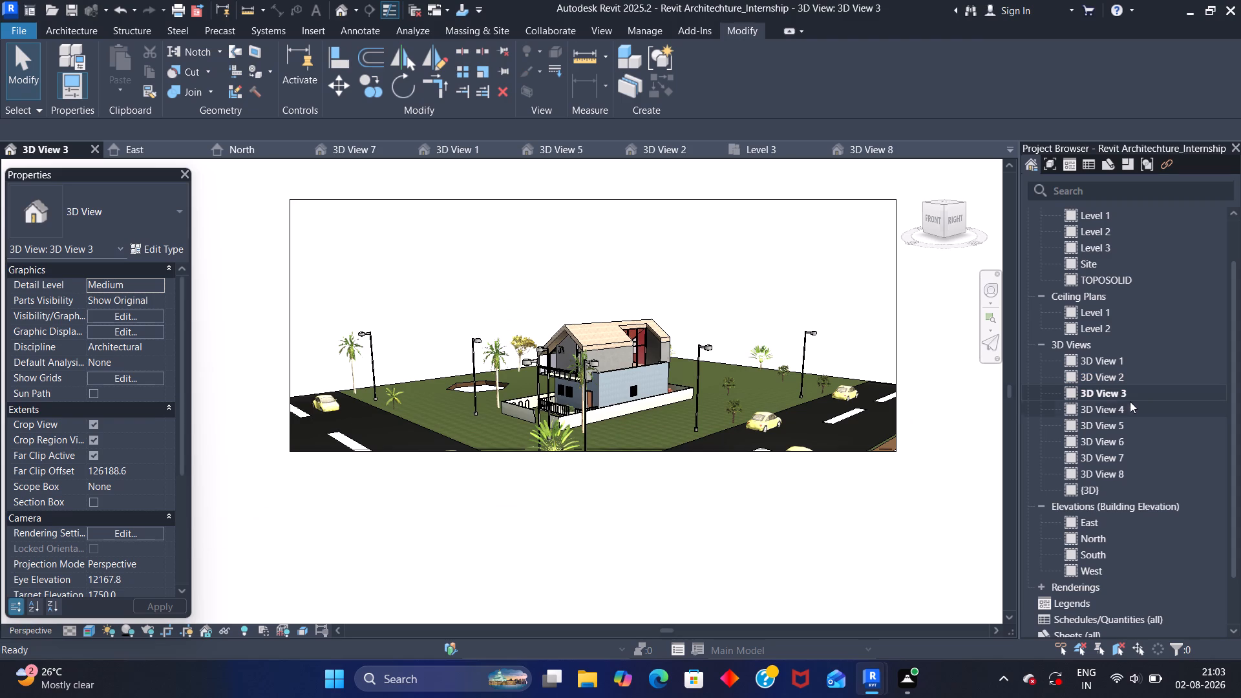
Open 3D View 4, 3D View 5, 3D View 6 and 3D View 7 in turn to compare their camera angles.
left_click(1136, 412)
left_click(1141, 410)
left_click(1142, 411)
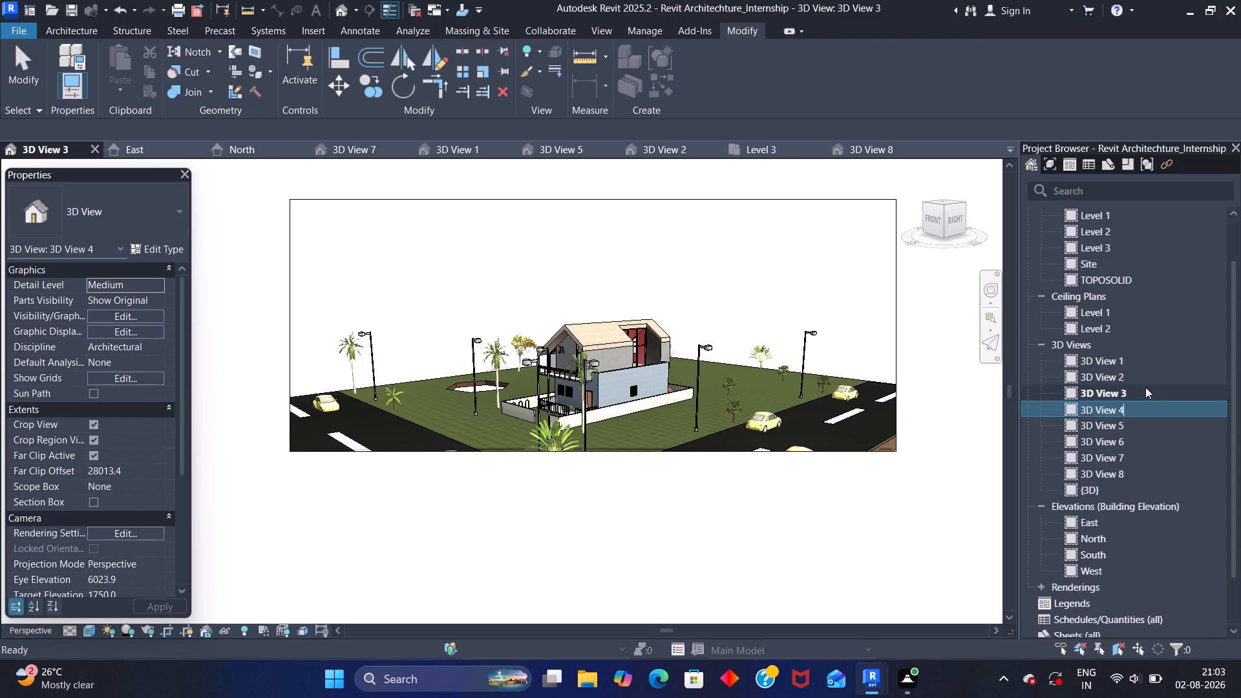
left_click(1145, 387)
left_click(1147, 405)
double_click(1151, 408)
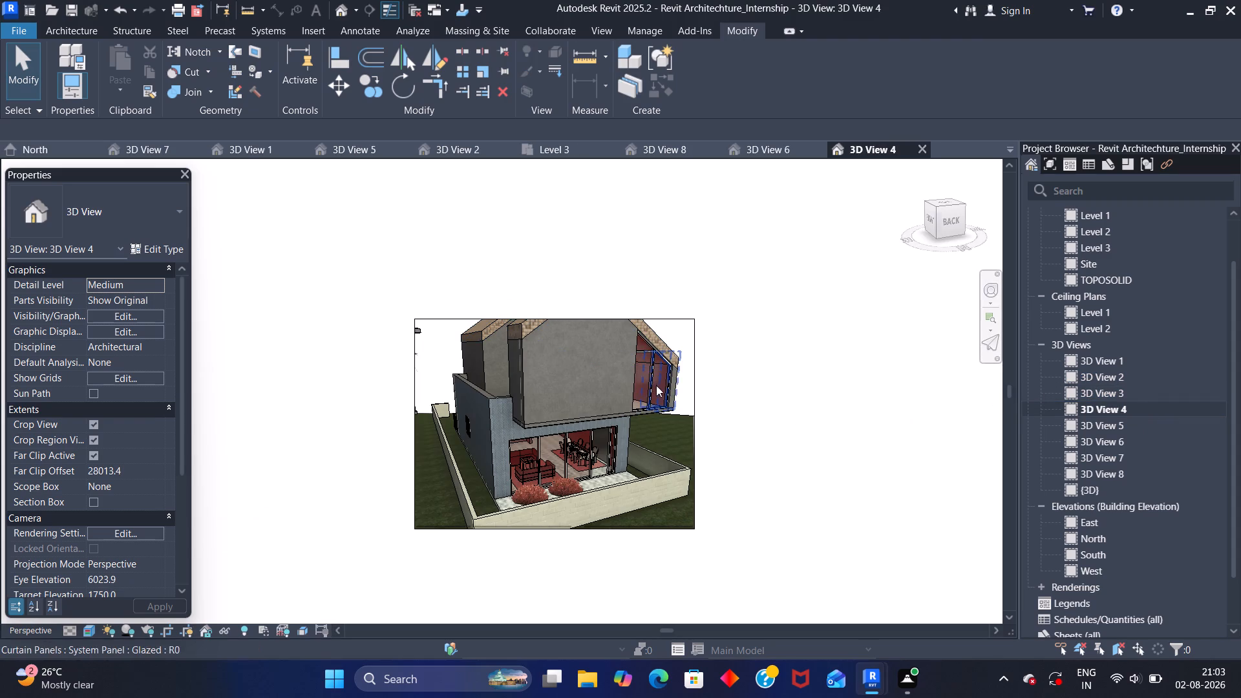
double_click(1151, 427)
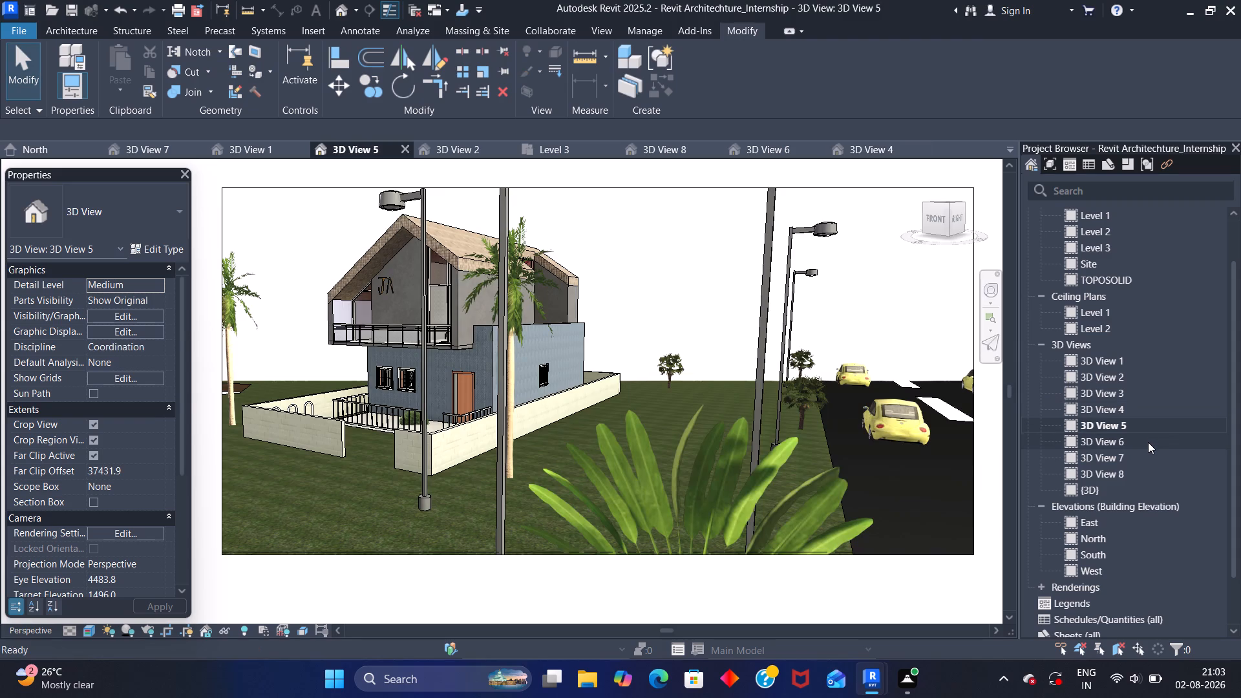
double_click(1148, 442)
double_click(1147, 458)
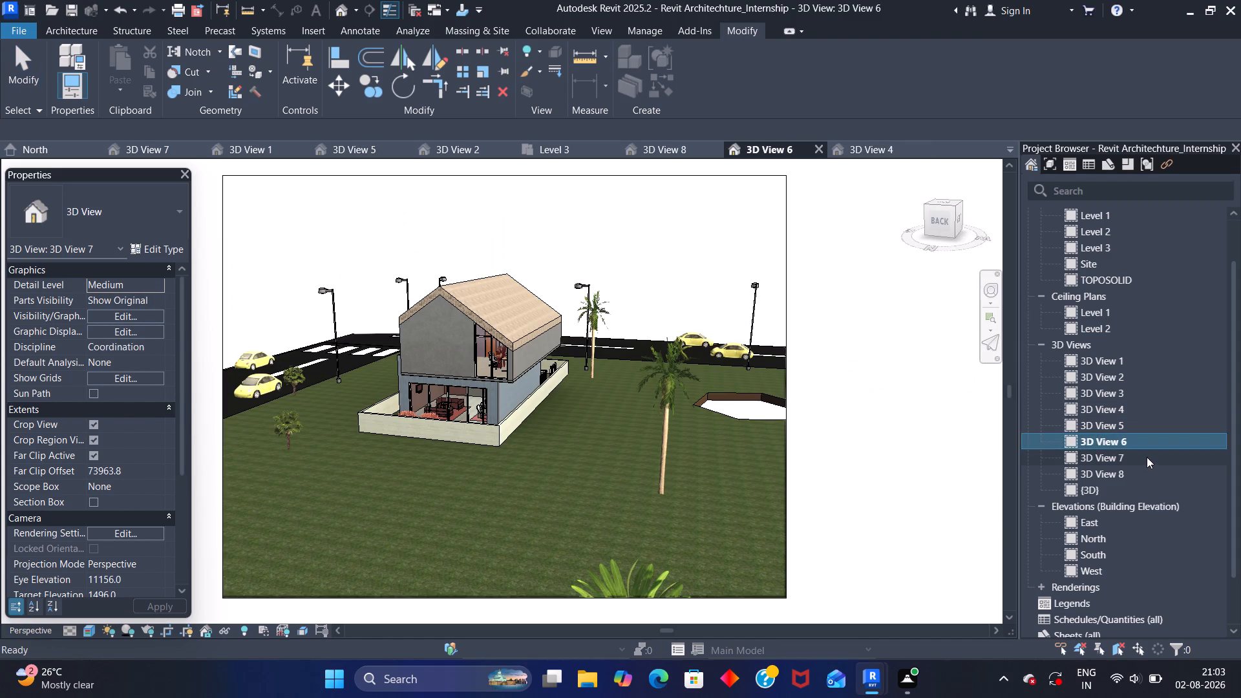
left_click(1147, 457)
Open 3D View 8 and orbit its raised camera from the building's right side around to face the rear facade and lawn.
double_click(1137, 475)
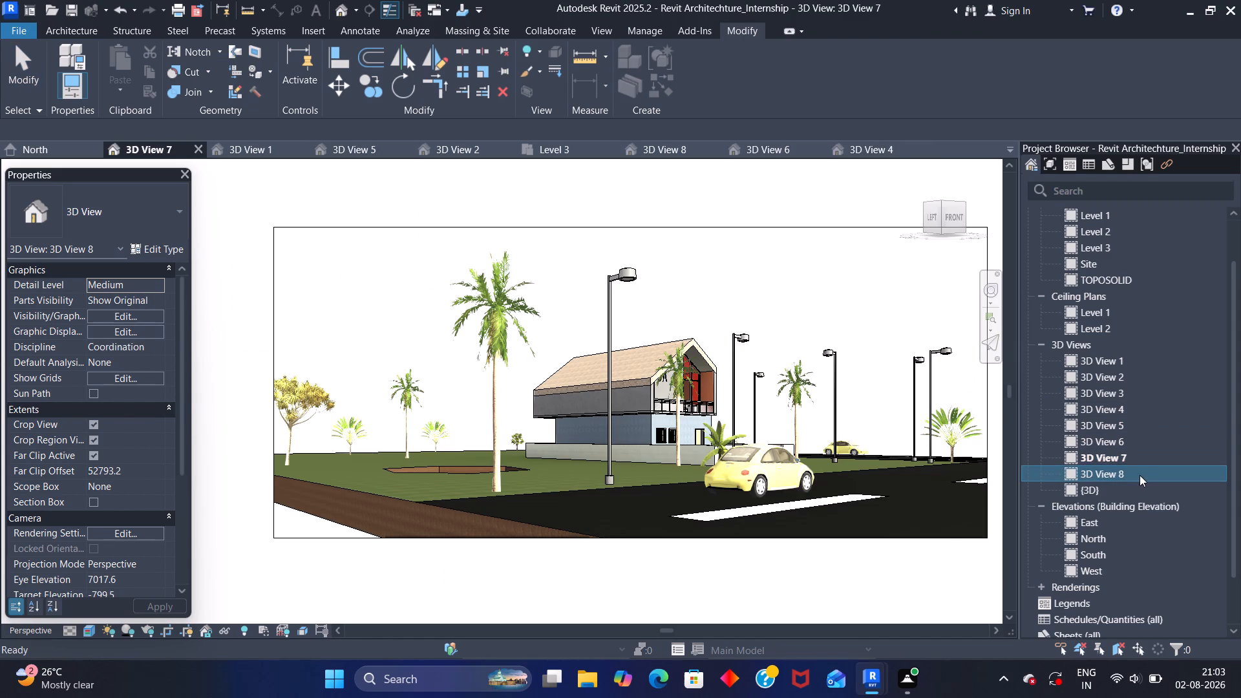
left_click(1139, 478)
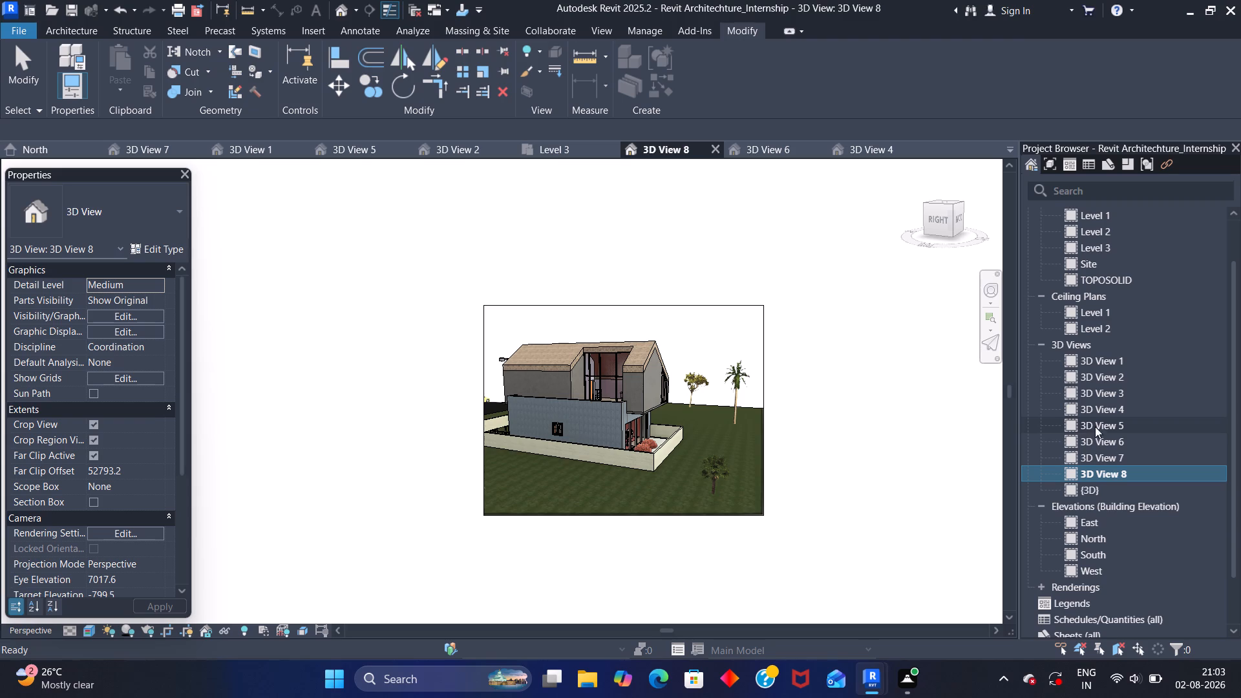
middle_click_drag(737, 425, 690, 424, "shift")
middle_click_drag(707, 418, 666, 412, "shift")
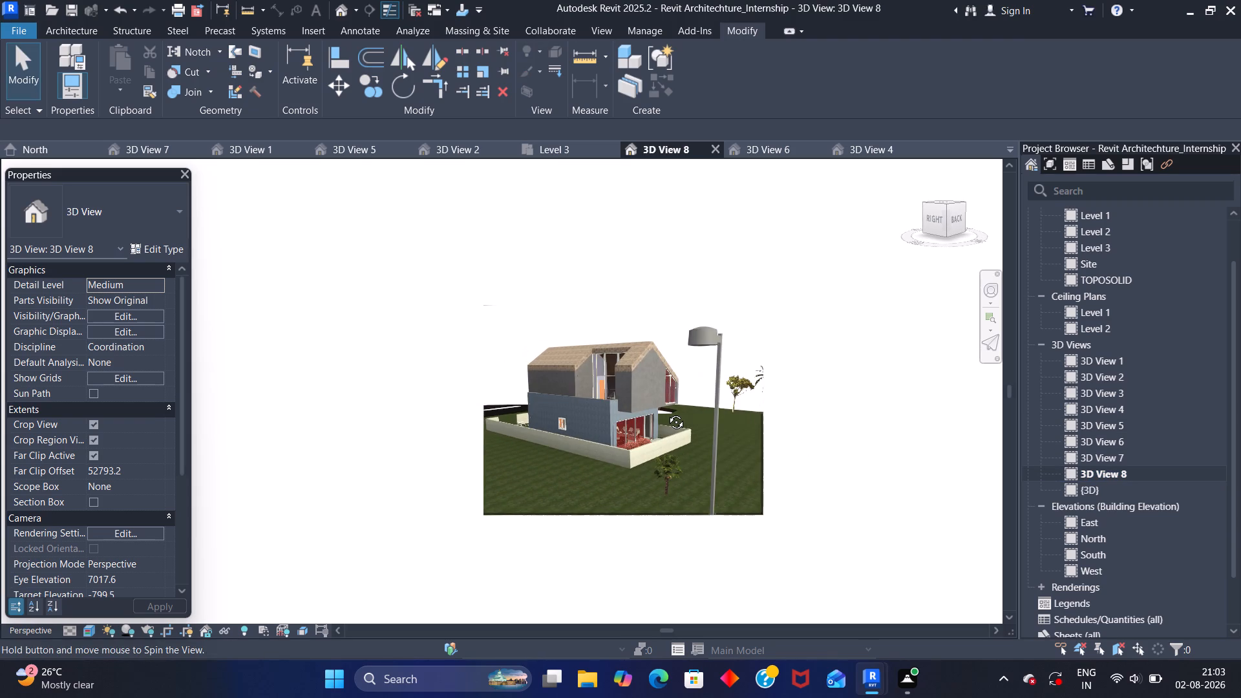
middle_click_drag(666, 412, 668, 410, "shift")
scroll(674, 407, "up", 4)
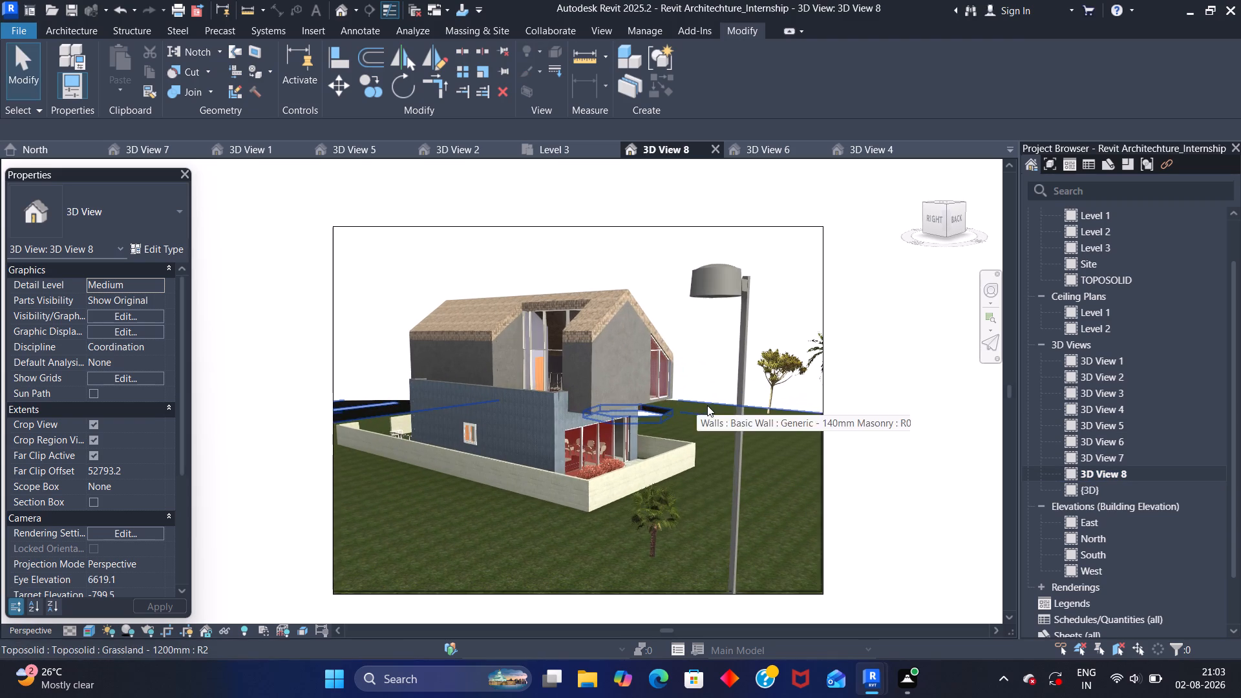
middle_click_drag(748, 419, 644, 419, "shift")
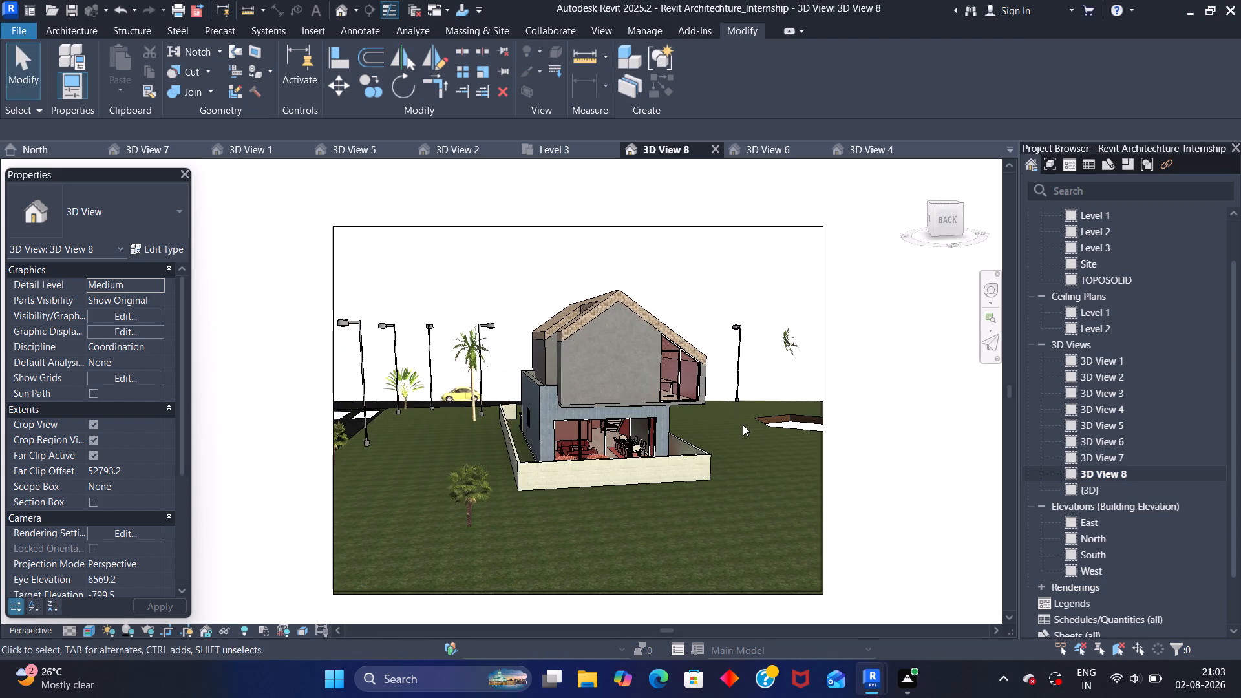
middle_click_drag(748, 425, 684, 427, "shift")
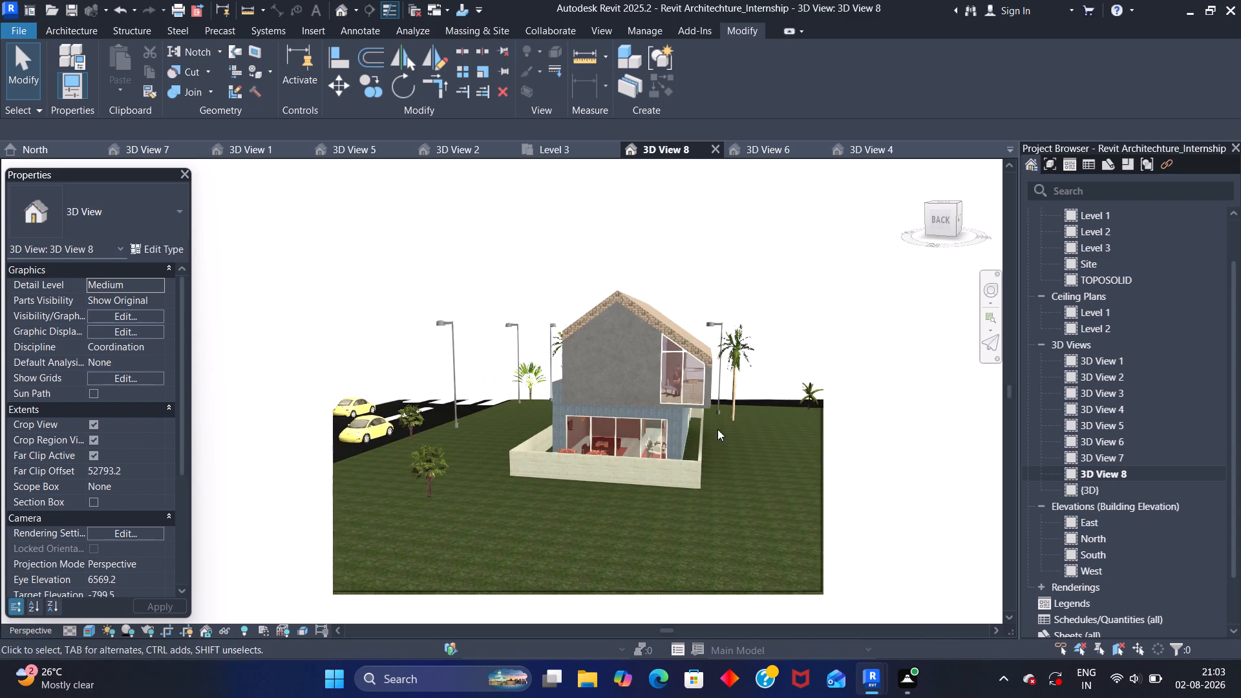
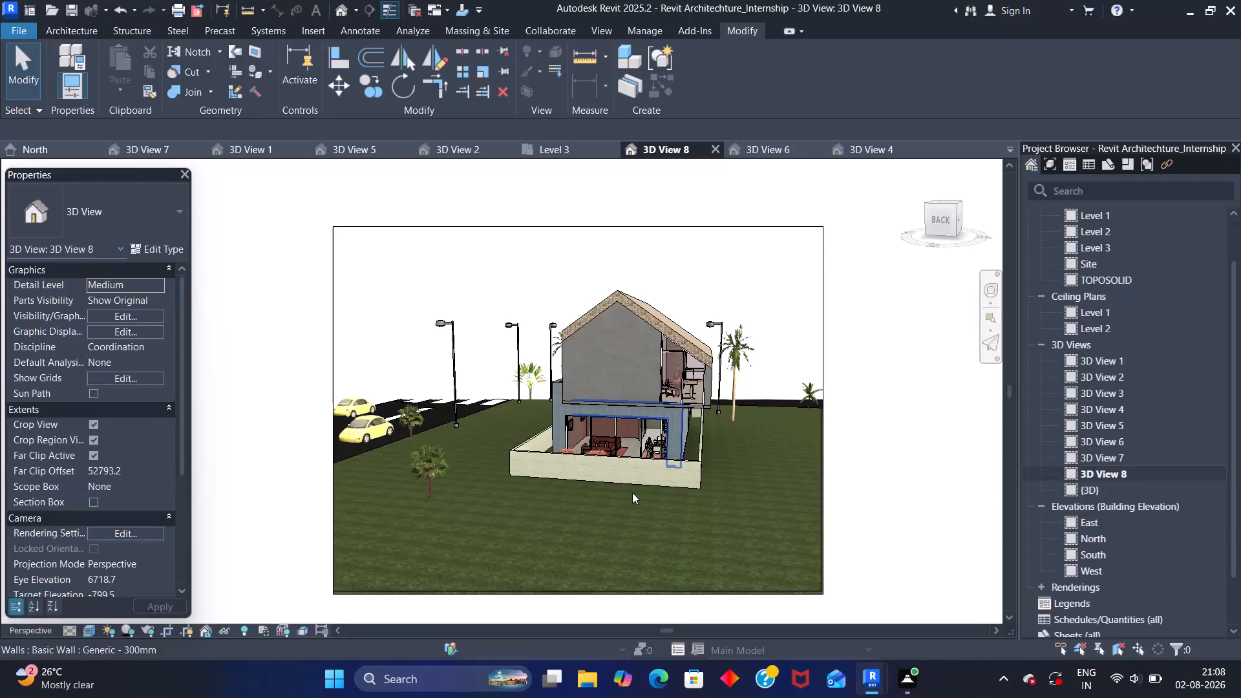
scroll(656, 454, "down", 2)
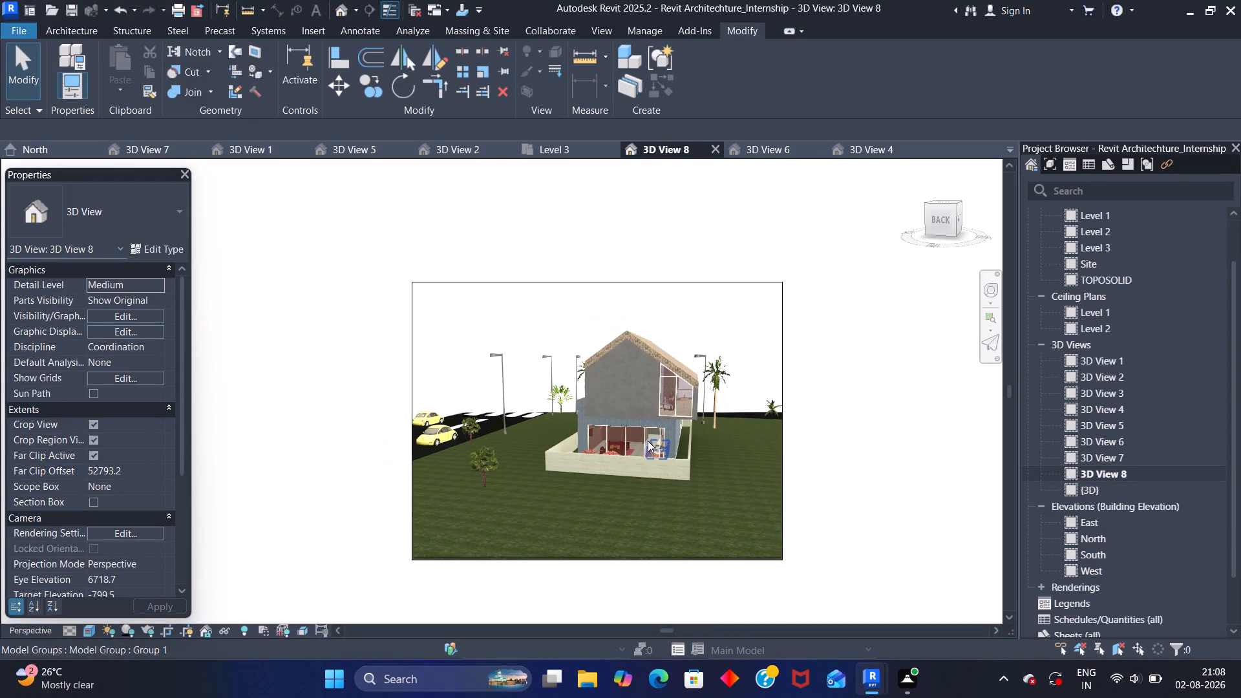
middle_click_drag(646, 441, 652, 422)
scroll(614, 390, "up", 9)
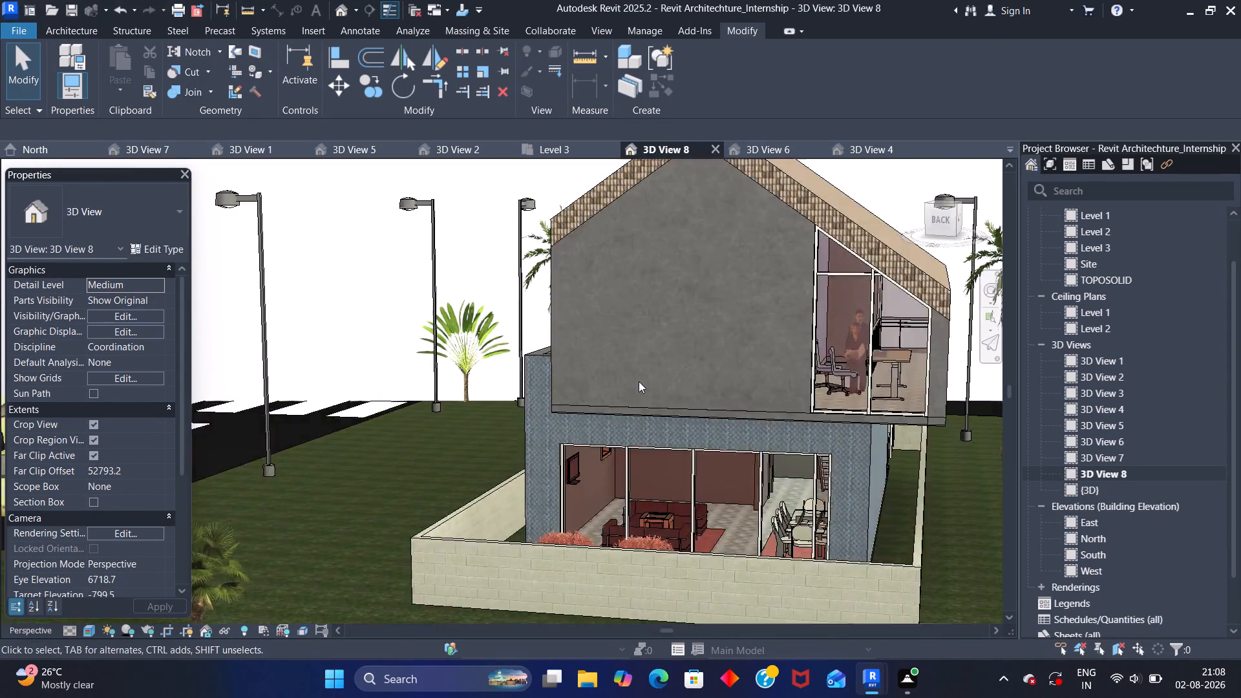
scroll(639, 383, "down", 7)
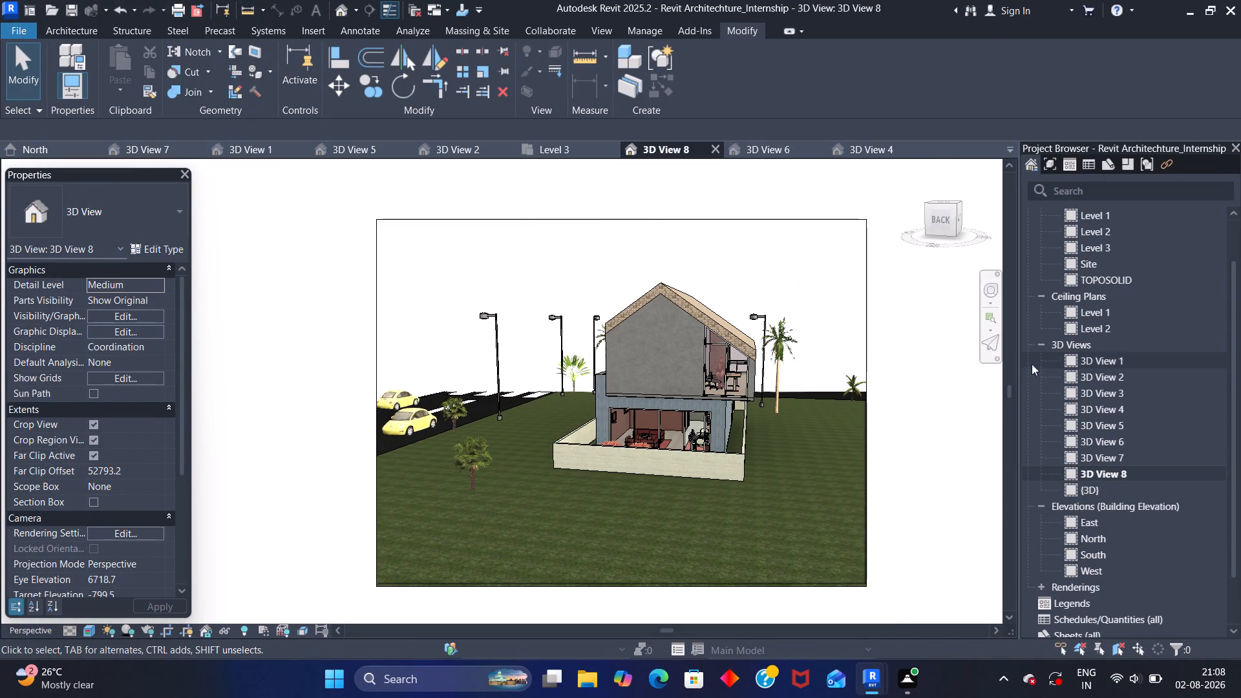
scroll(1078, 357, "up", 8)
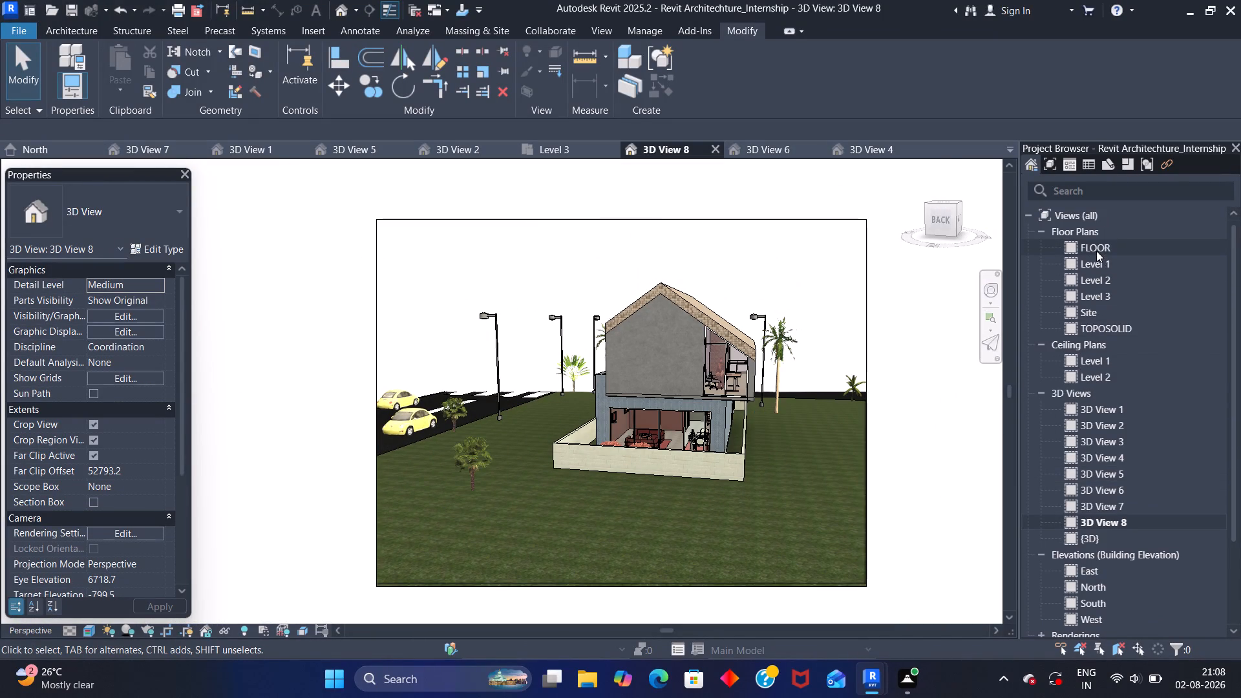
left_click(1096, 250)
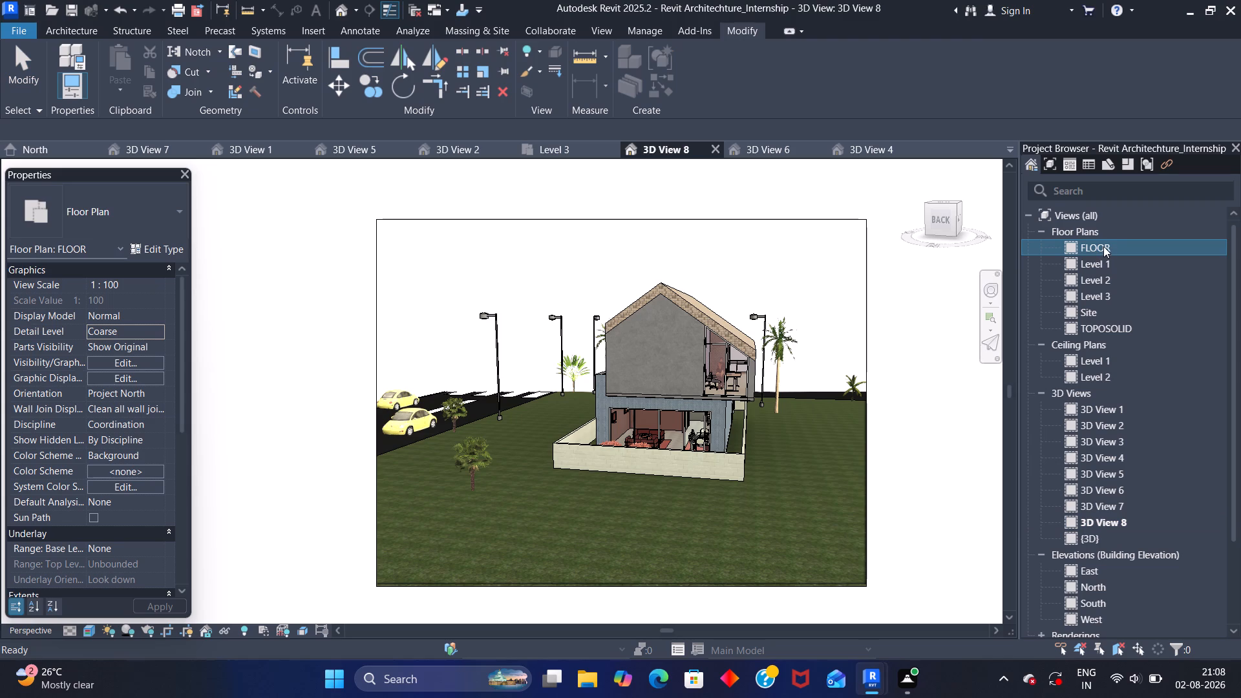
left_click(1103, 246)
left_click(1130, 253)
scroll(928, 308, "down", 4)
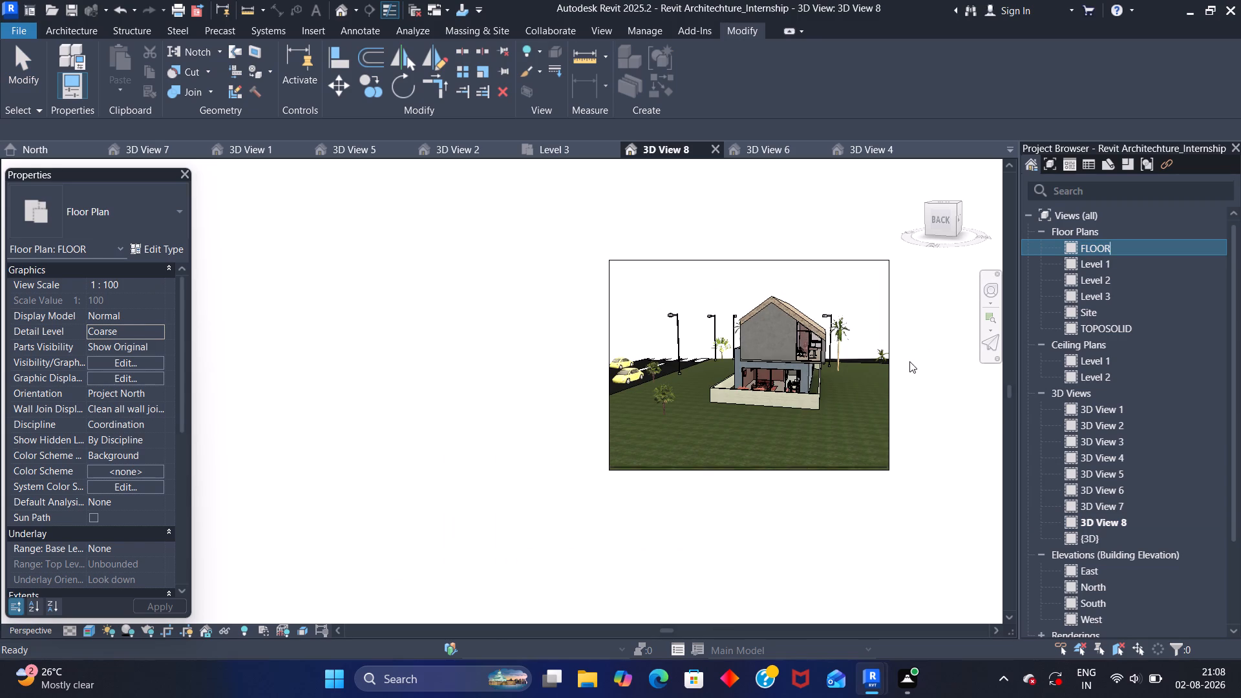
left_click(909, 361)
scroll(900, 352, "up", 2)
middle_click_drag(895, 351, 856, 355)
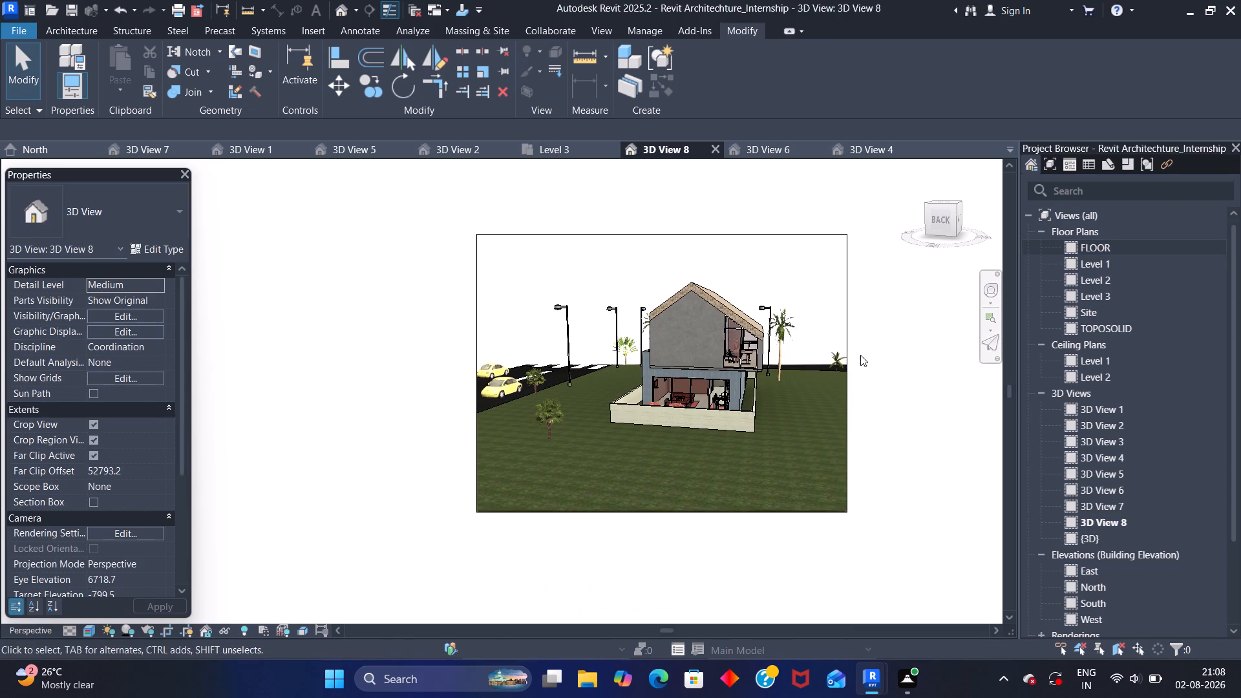